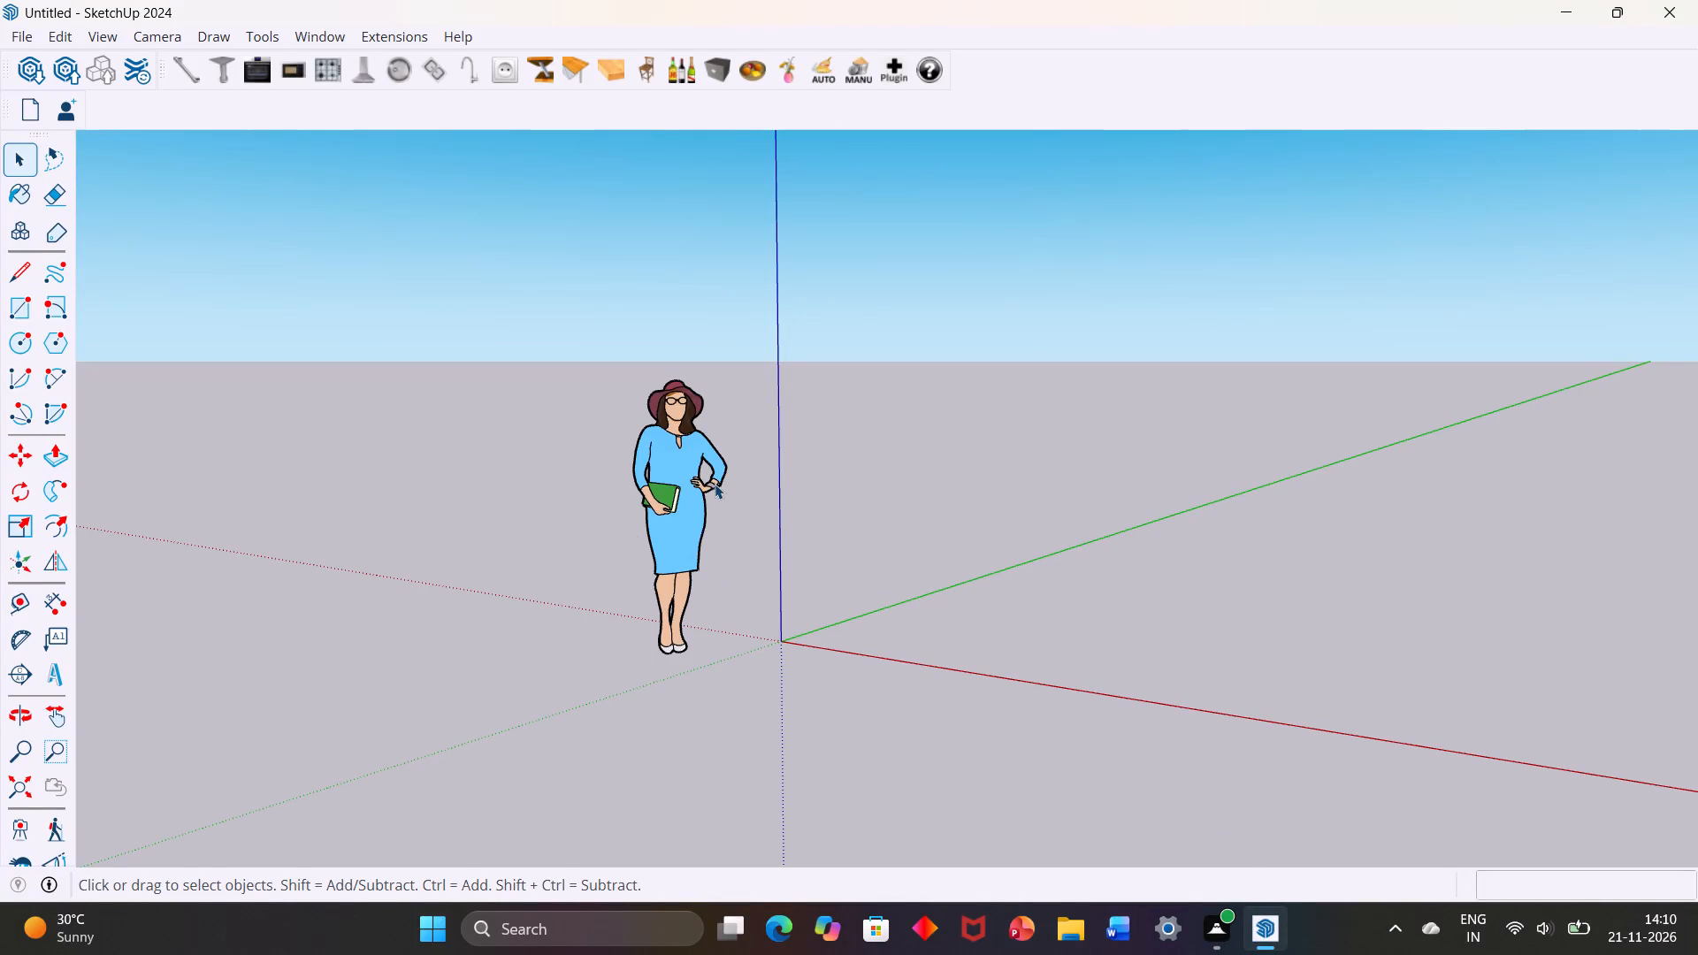
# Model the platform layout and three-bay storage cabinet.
# Delete the default standing woman figure near the origin.
pyautogui.moveTo(715, 484); pyautogui.dragTo(1247, 488, button='middle')
pyautogui.moveTo(1104, 523); pyautogui.dragTo(917, 503, button='middle')
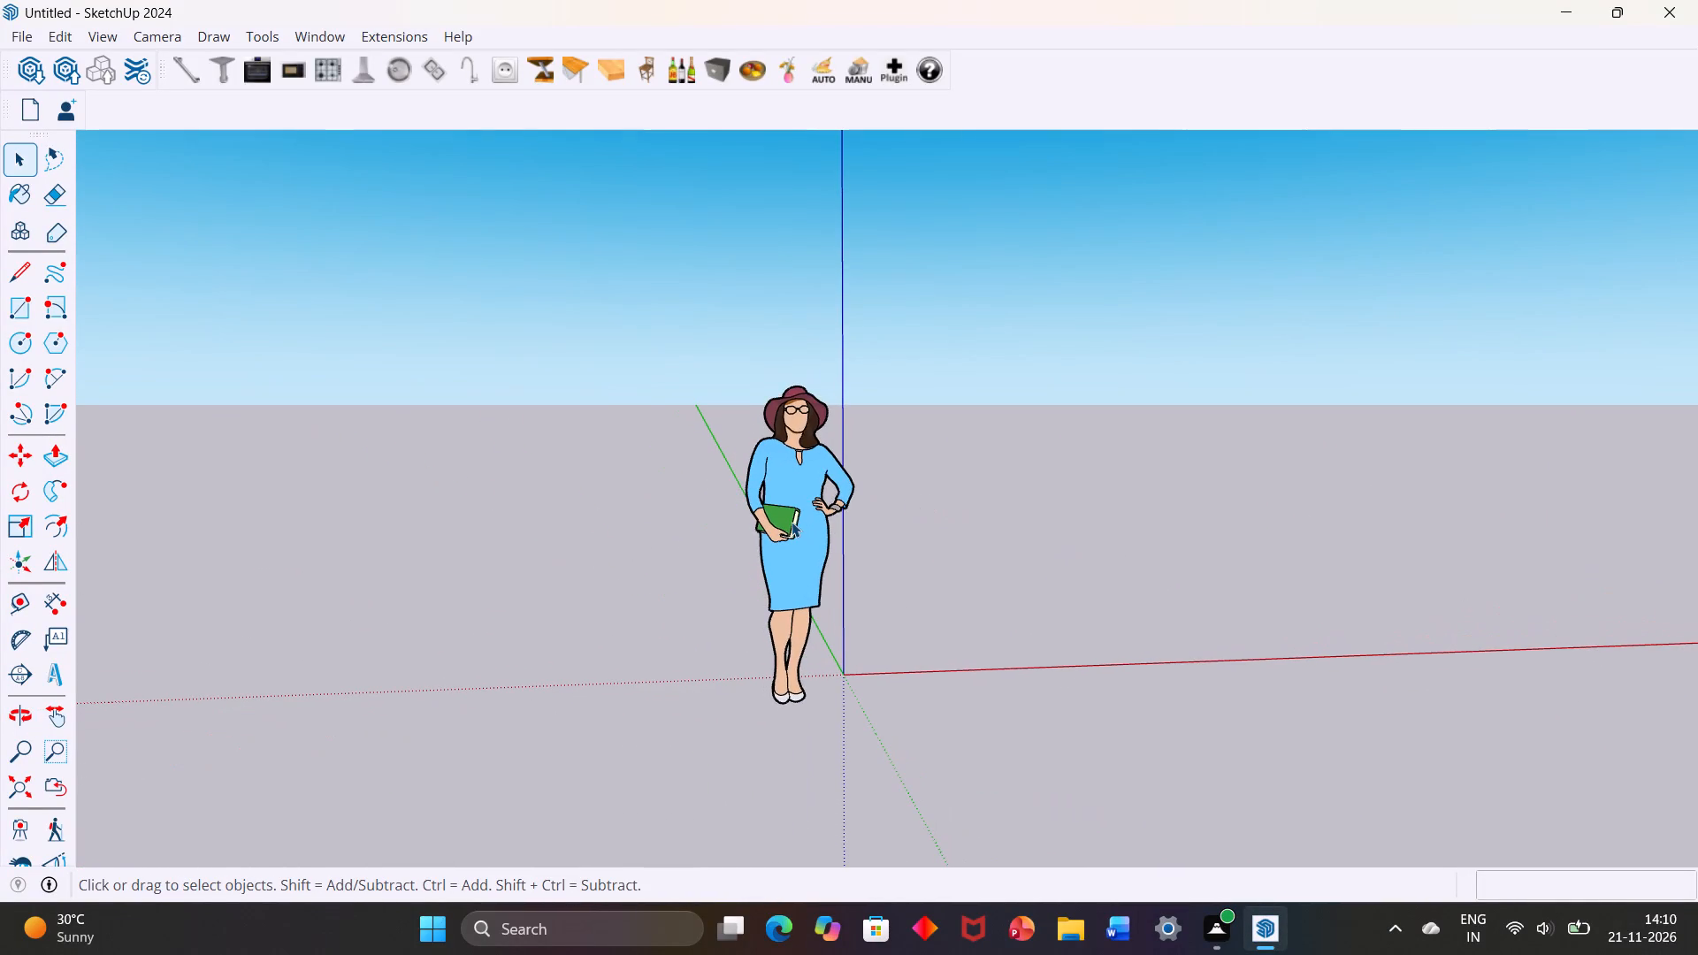
pyautogui.click(792, 522)
pyautogui.press('Delete')
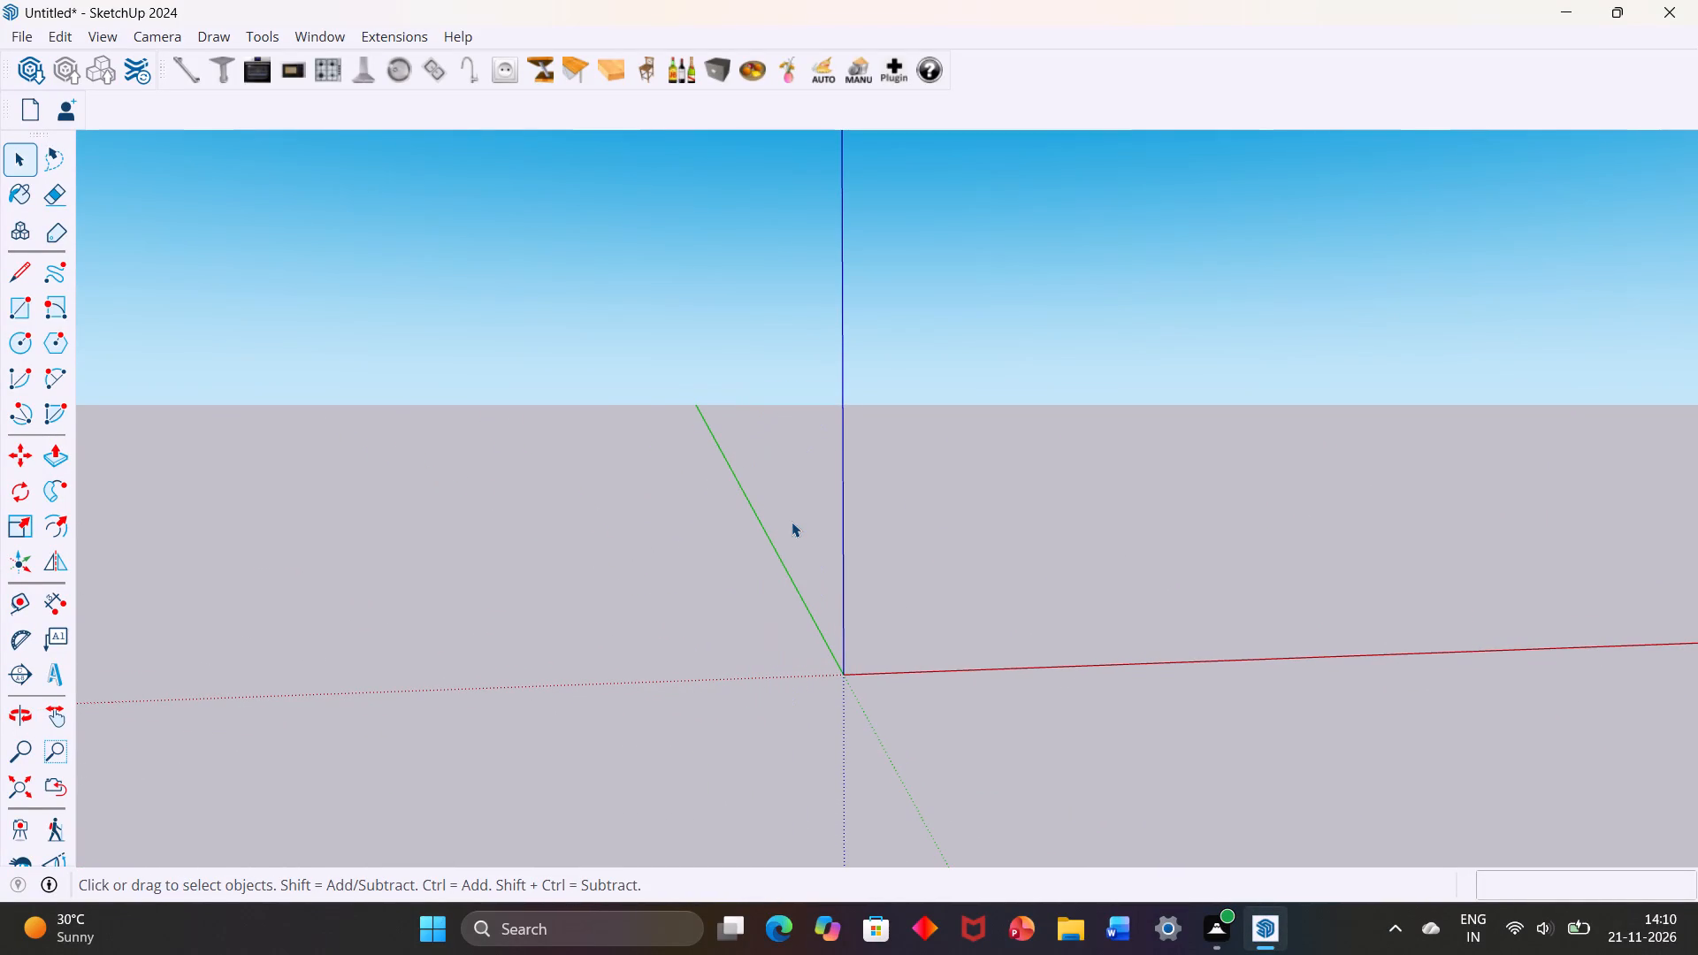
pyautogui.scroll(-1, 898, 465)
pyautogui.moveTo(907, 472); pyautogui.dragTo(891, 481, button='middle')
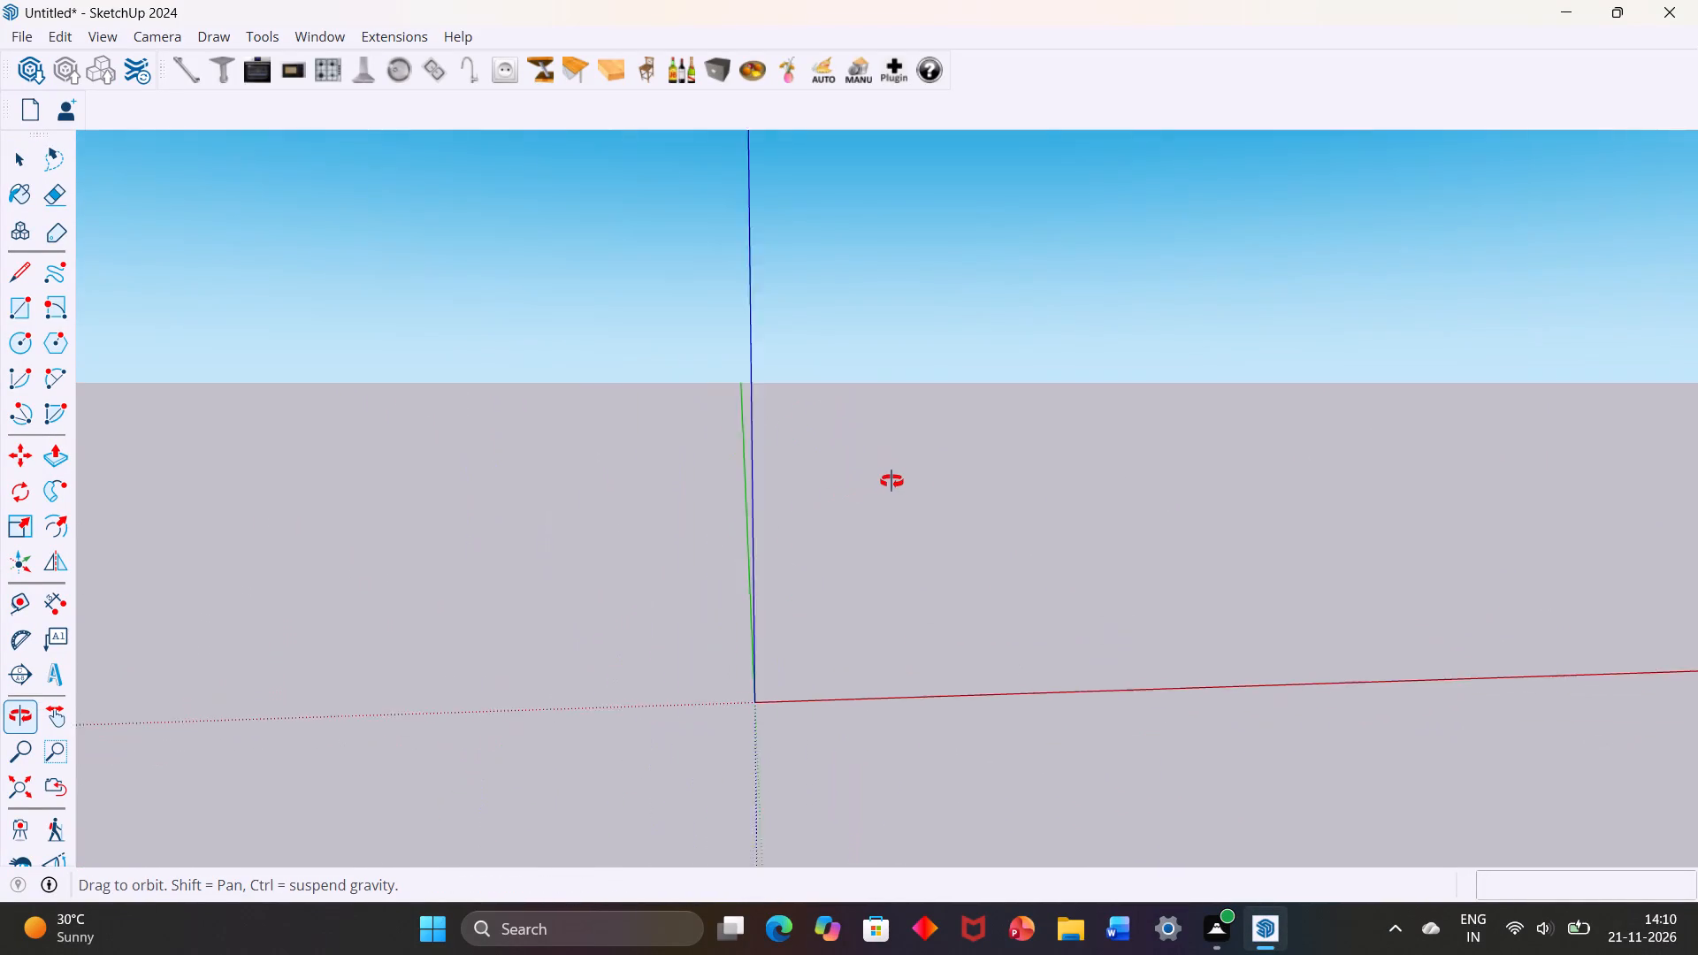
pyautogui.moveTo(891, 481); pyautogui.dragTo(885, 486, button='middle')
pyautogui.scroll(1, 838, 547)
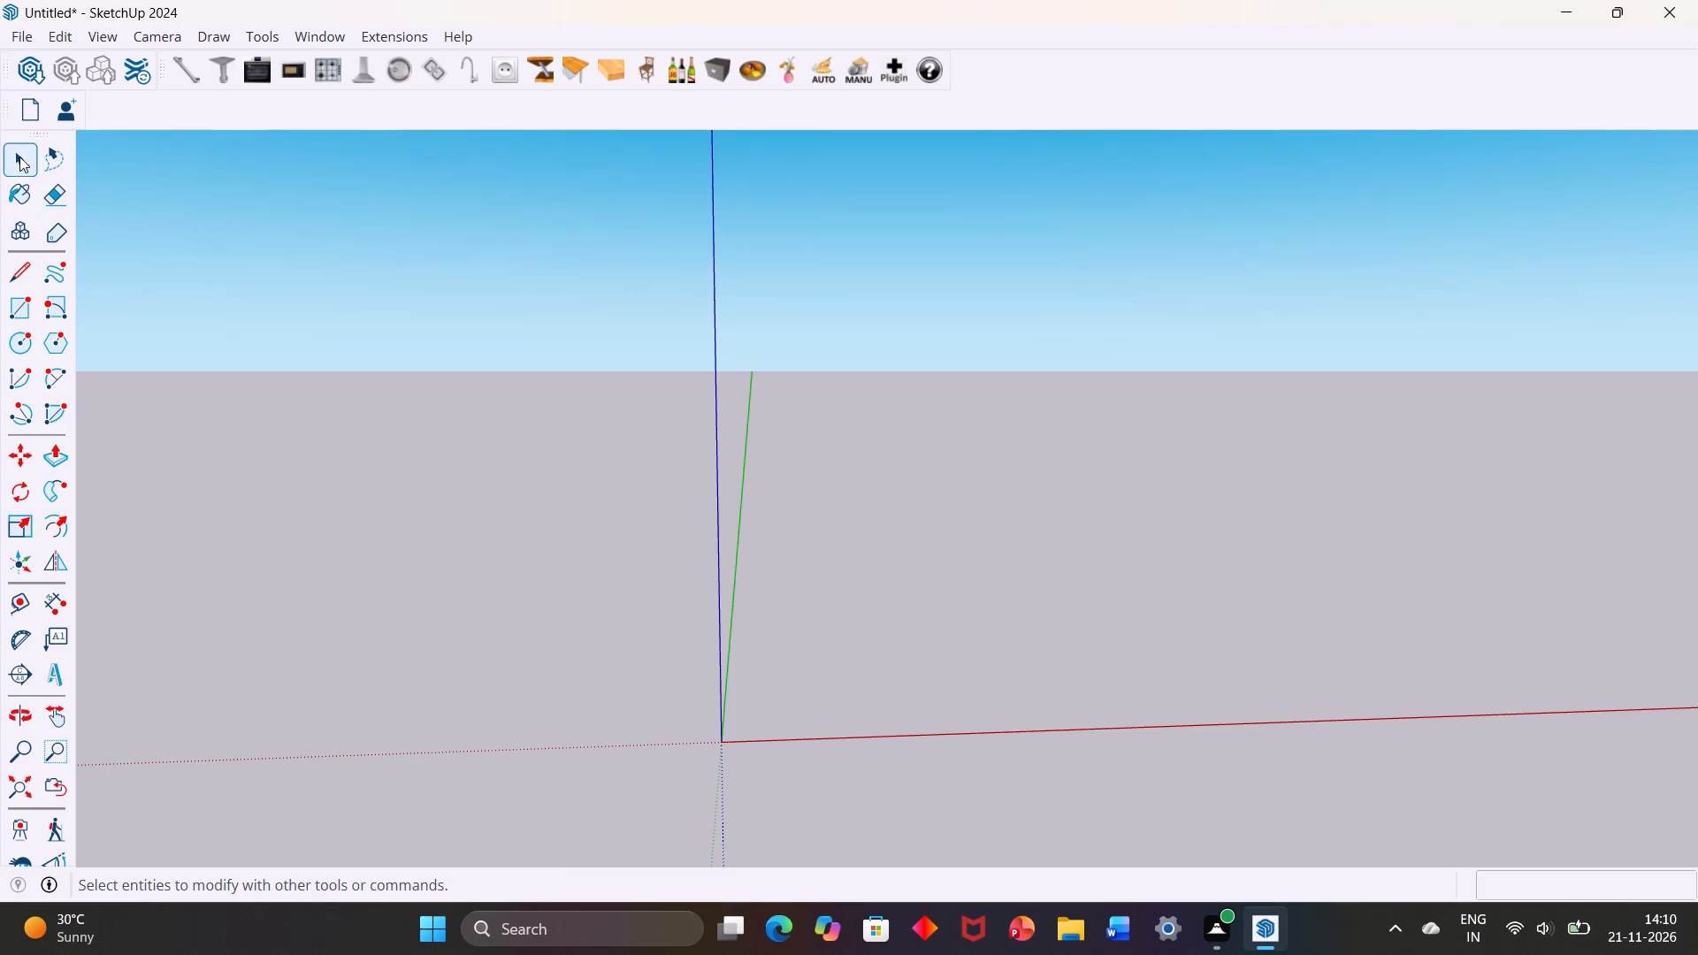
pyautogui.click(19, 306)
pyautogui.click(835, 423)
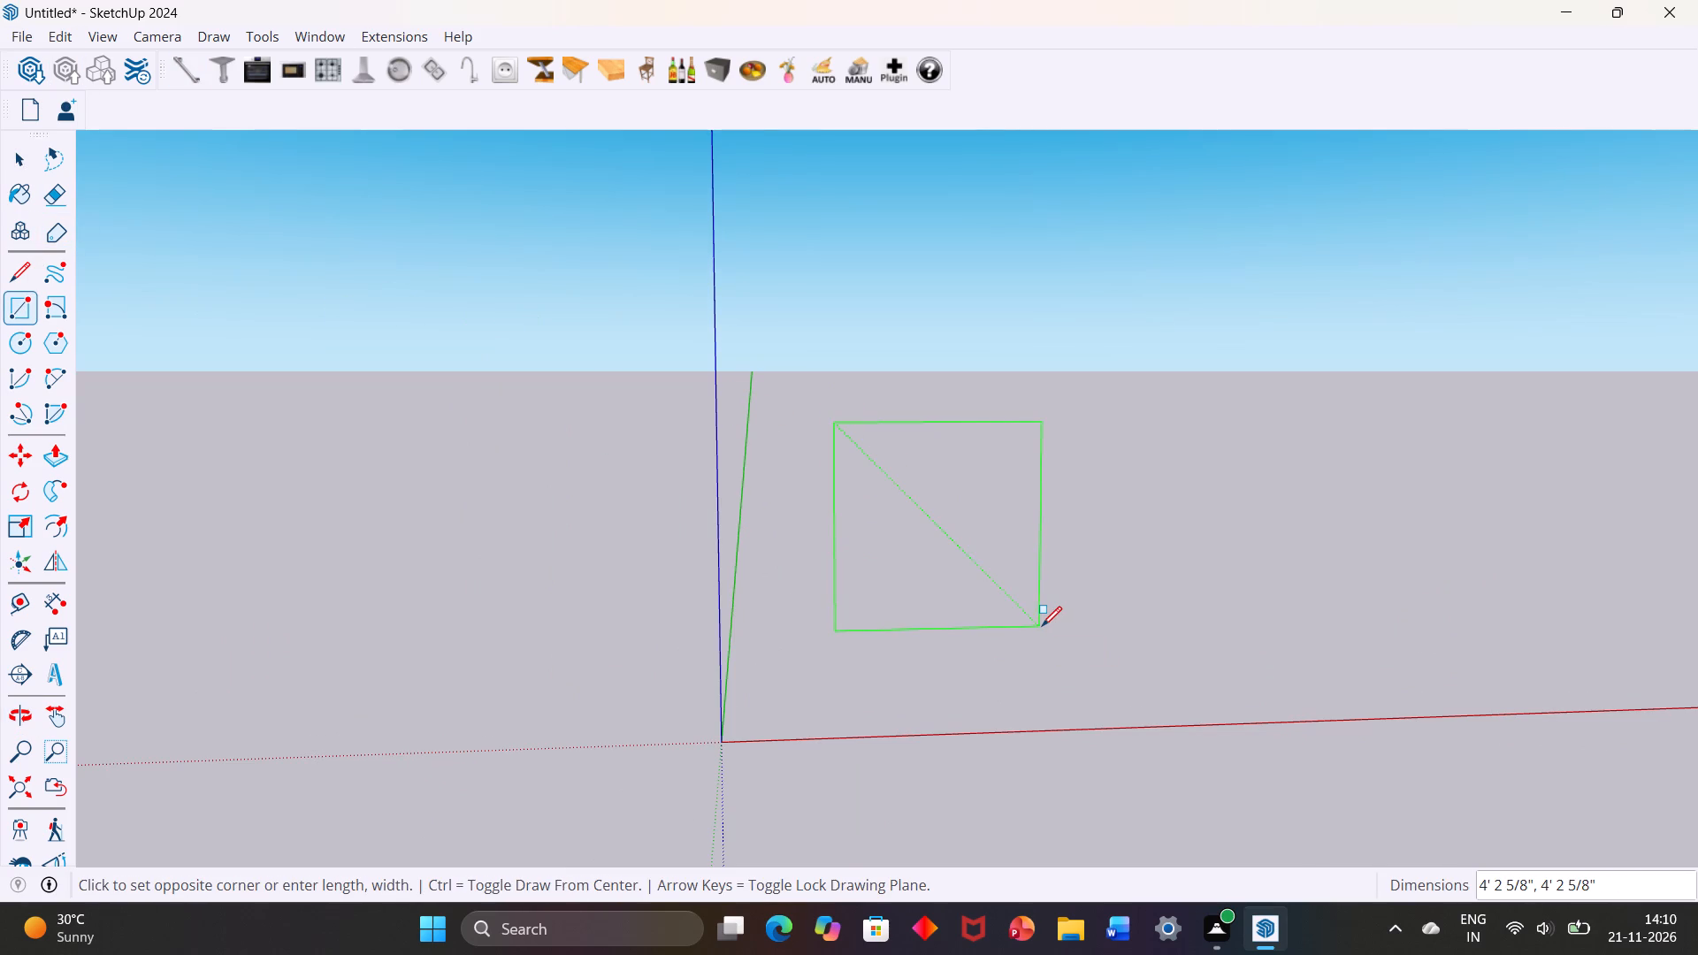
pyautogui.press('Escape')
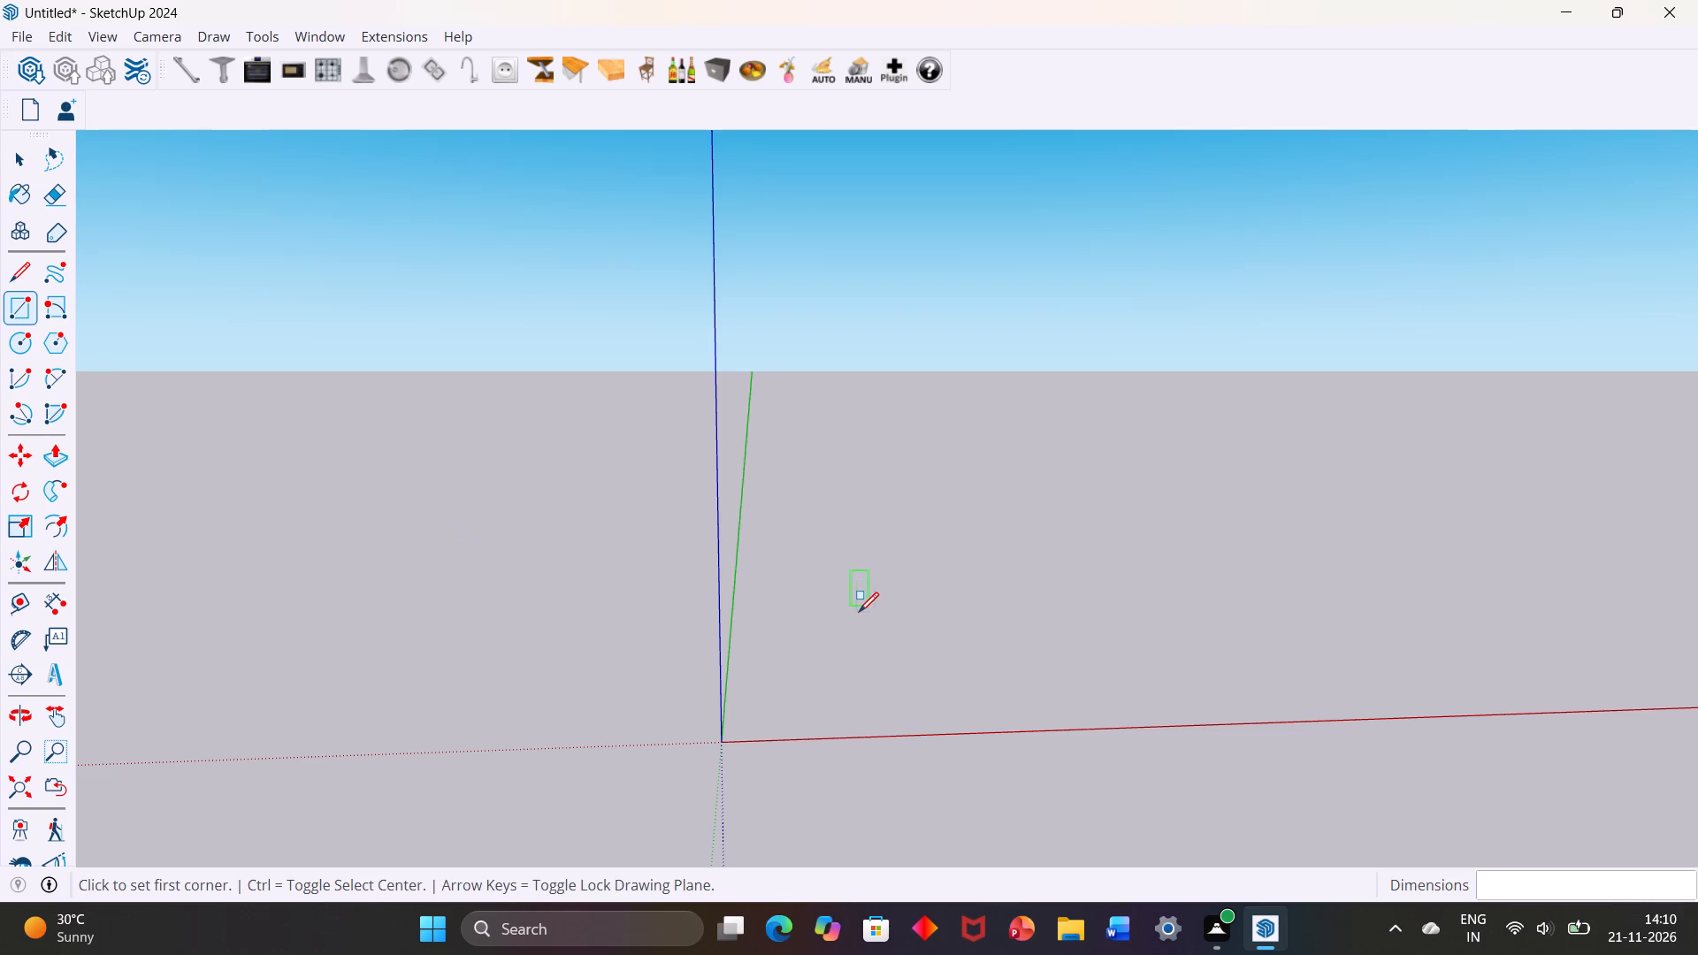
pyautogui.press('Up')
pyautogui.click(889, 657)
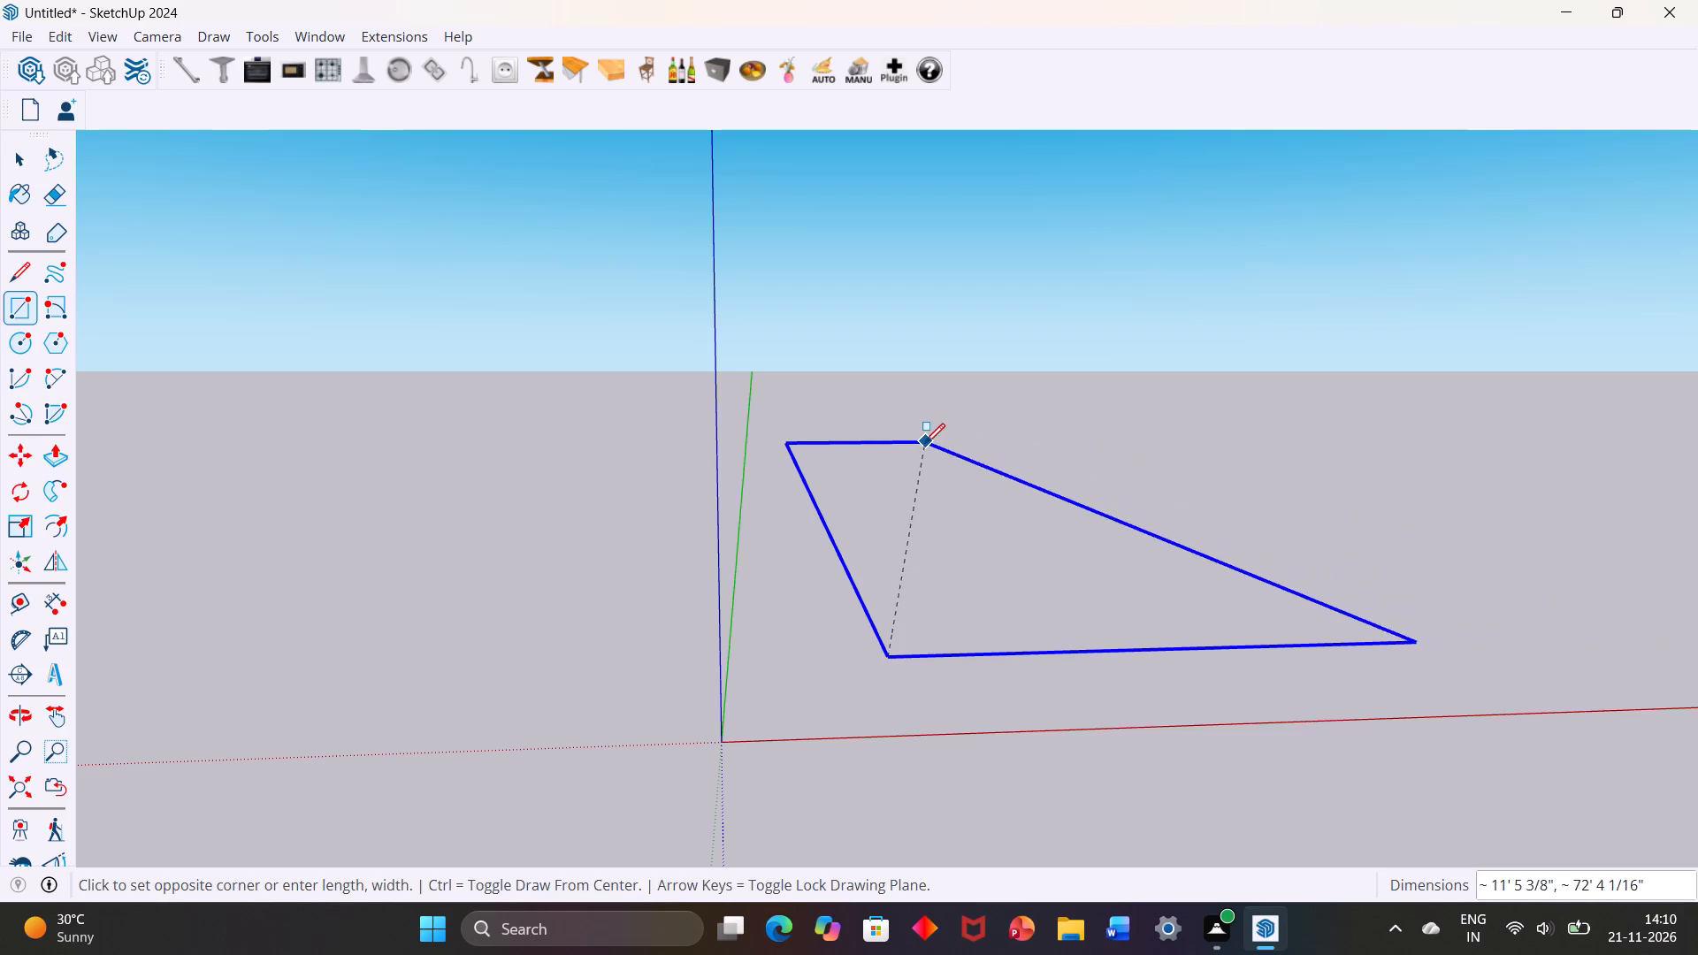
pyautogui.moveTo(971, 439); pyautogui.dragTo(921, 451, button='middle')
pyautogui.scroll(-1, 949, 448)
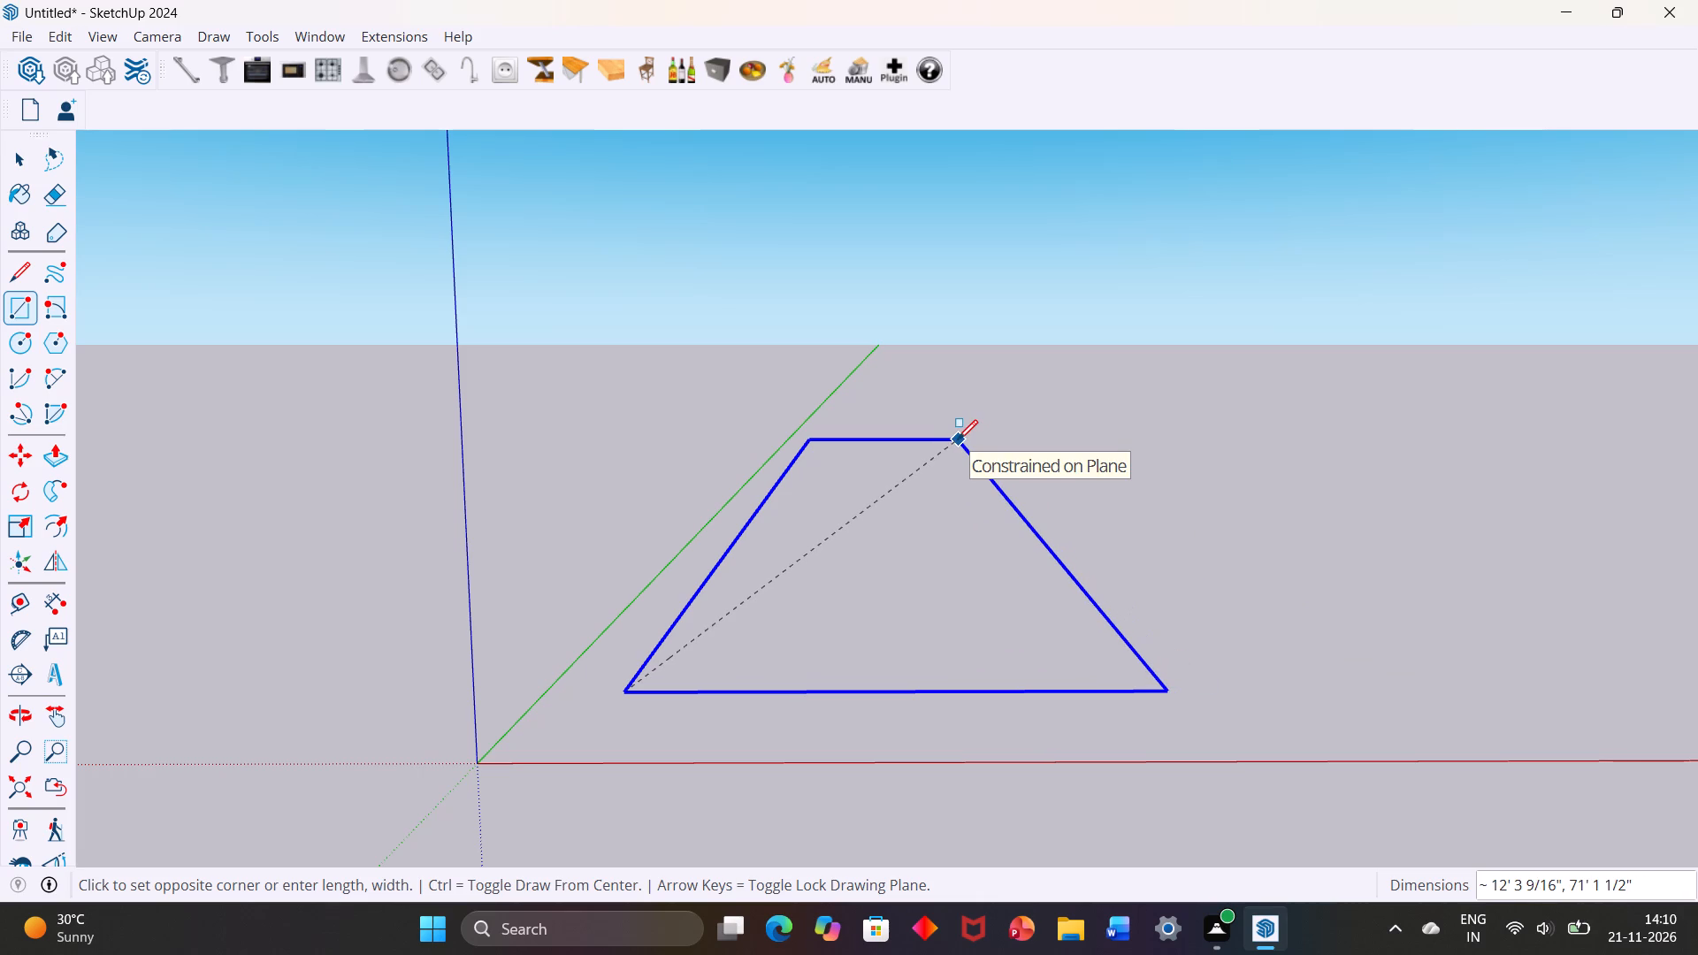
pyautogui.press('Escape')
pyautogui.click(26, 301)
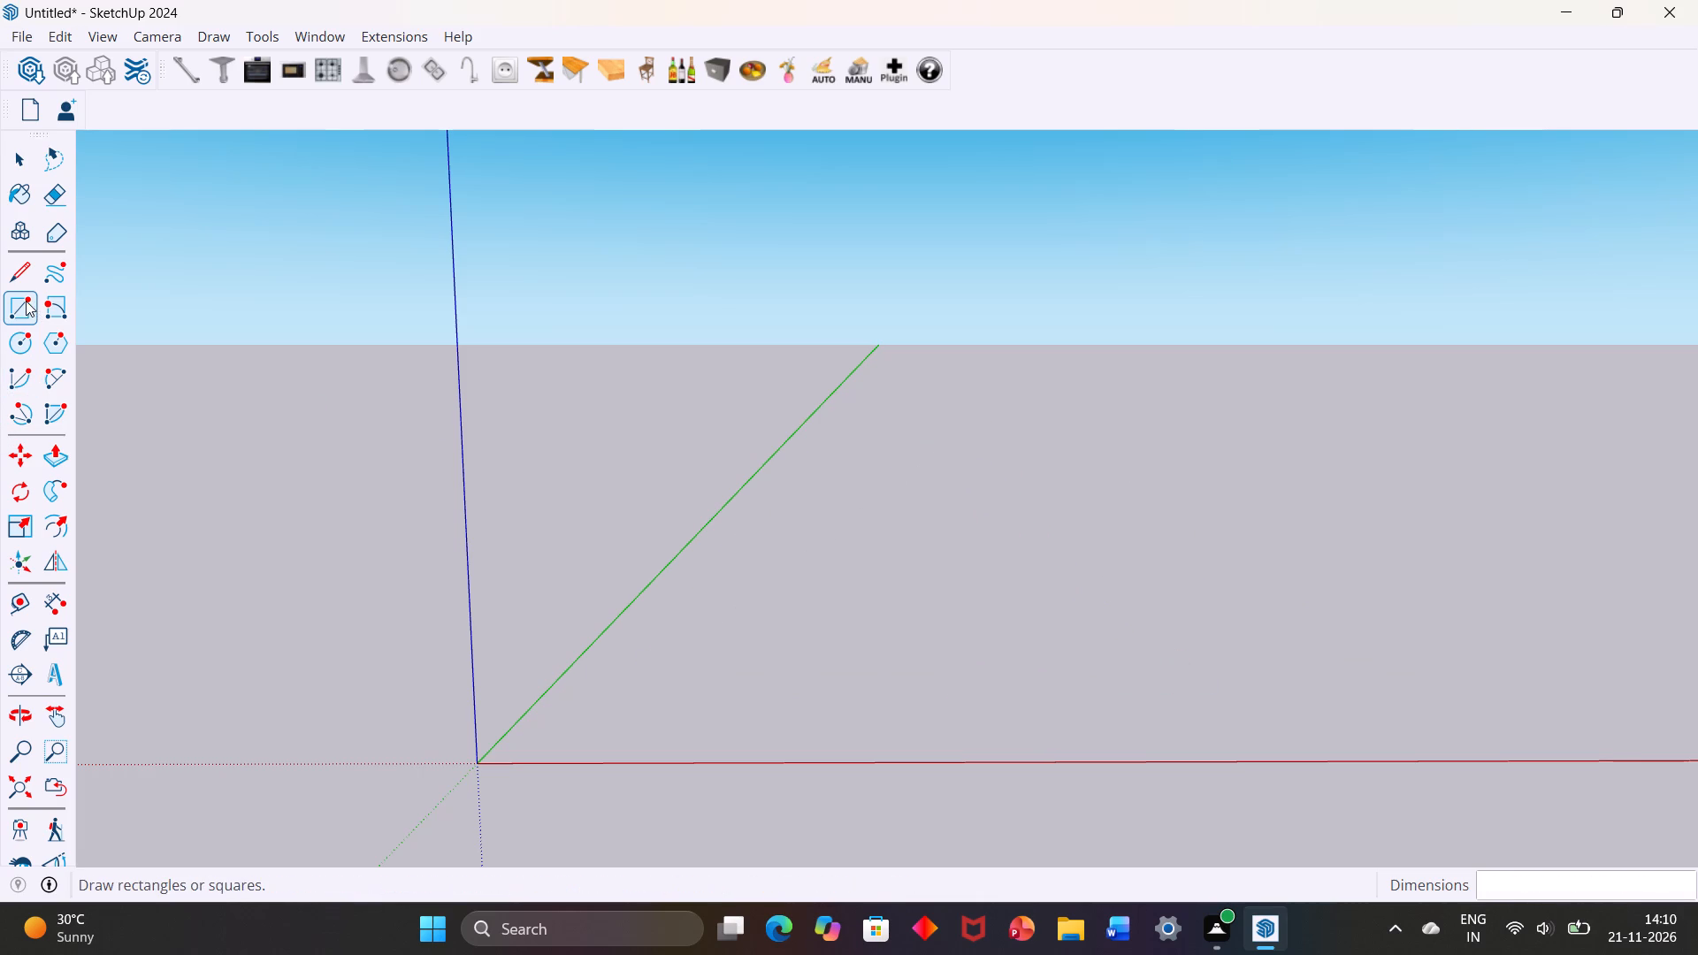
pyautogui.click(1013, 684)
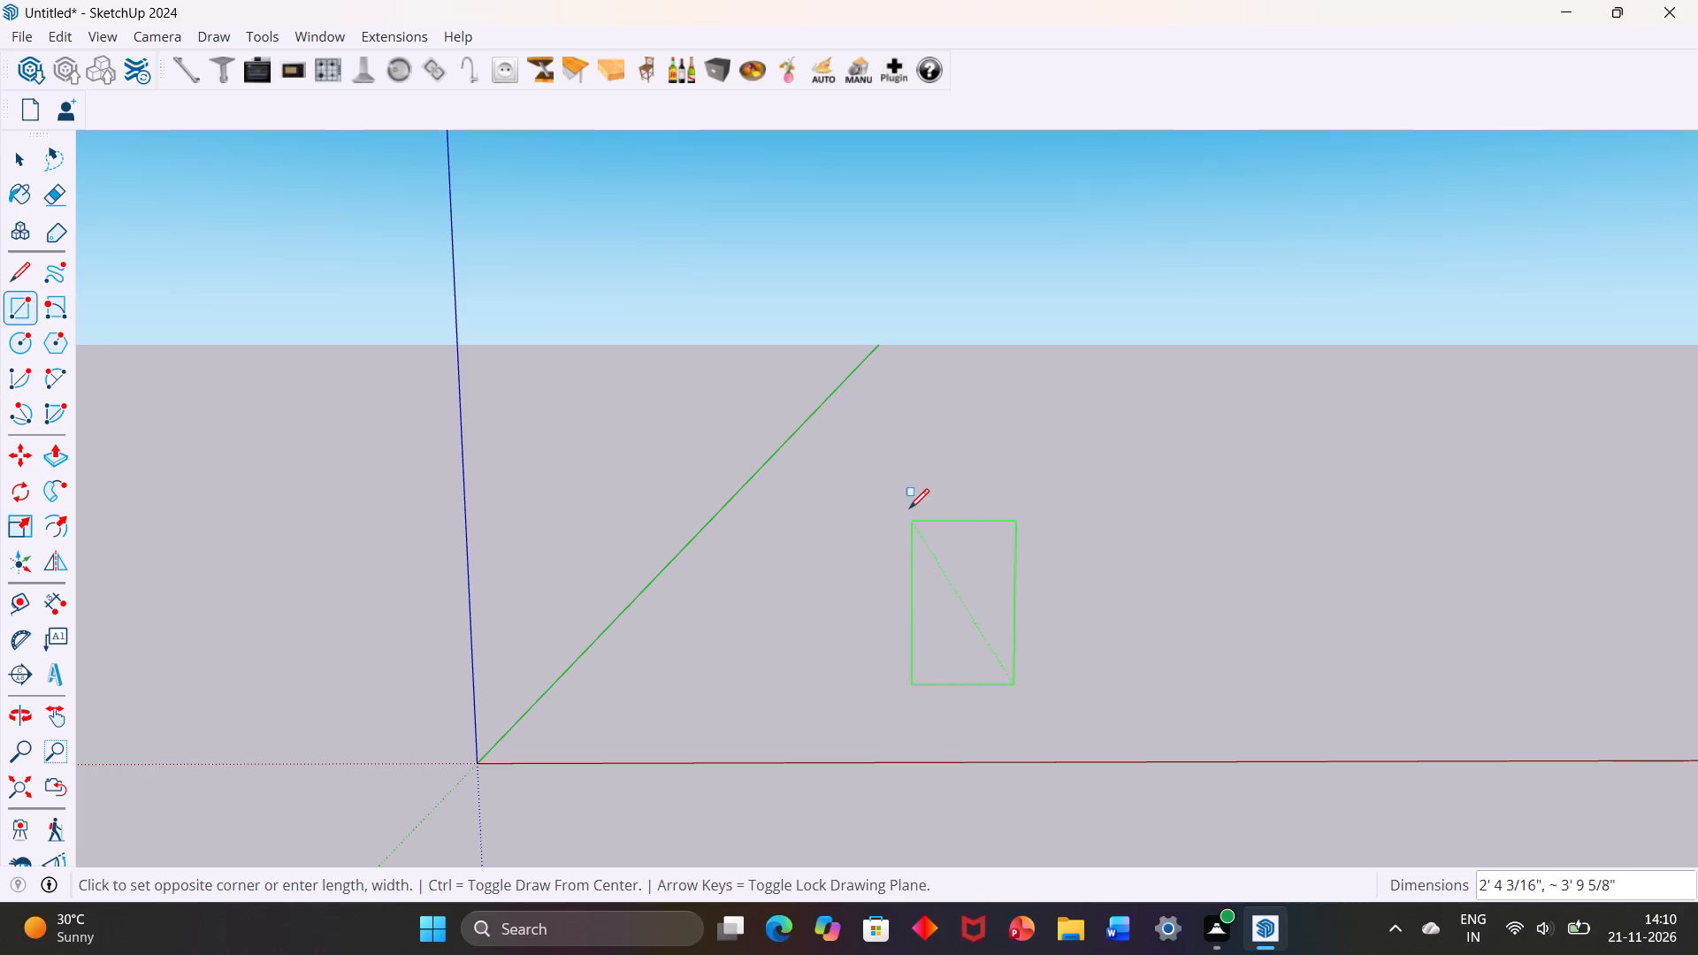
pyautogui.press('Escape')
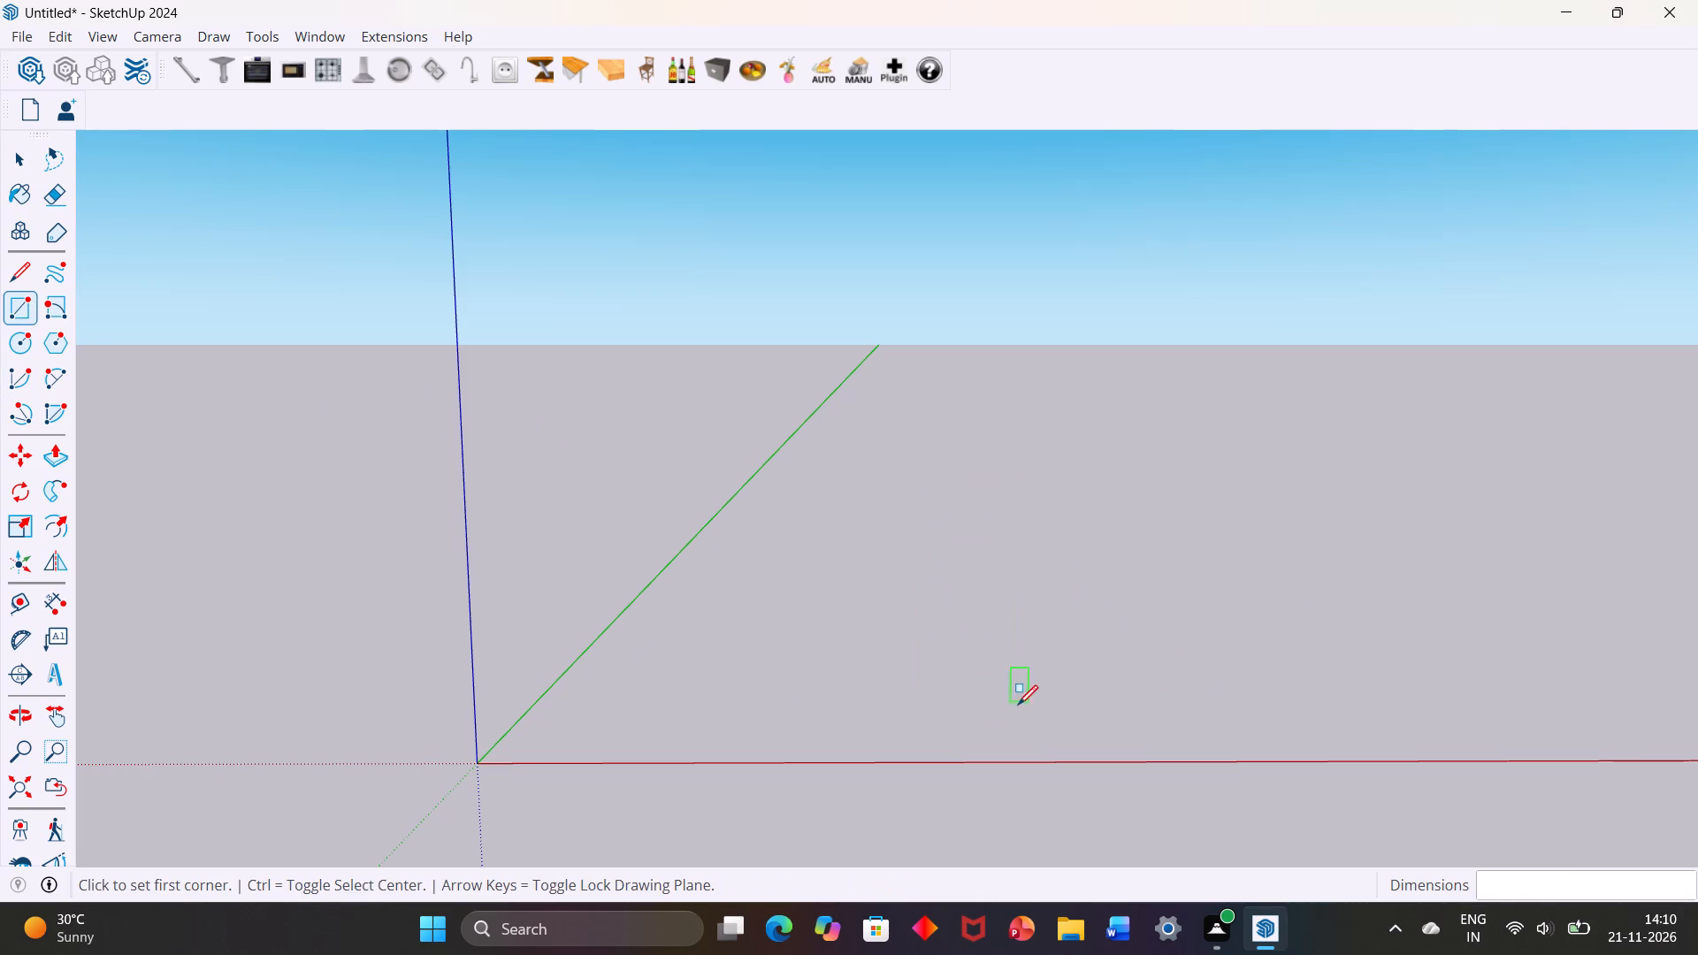
# Draw a 14' by 12' rectangle on the horizontal plane, beside the green axis and behind the red axis.
pyautogui.press('Right')
pyautogui.click(883, 668)
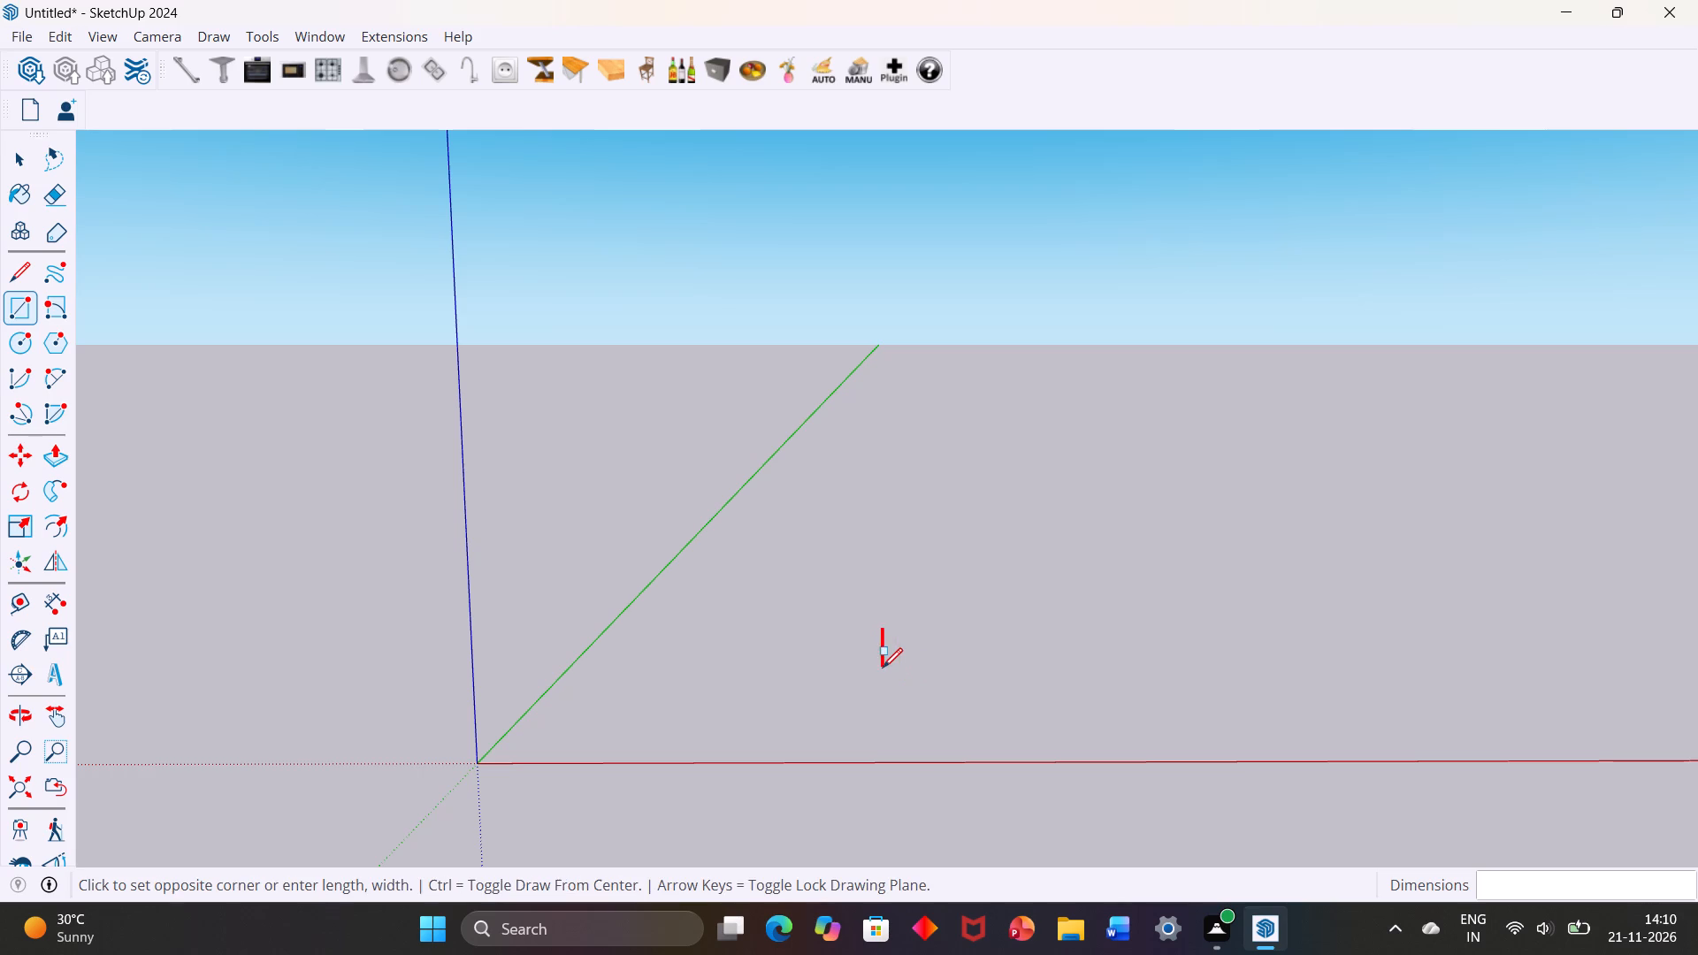
pyautogui.scroll(-4, 1375, 432)
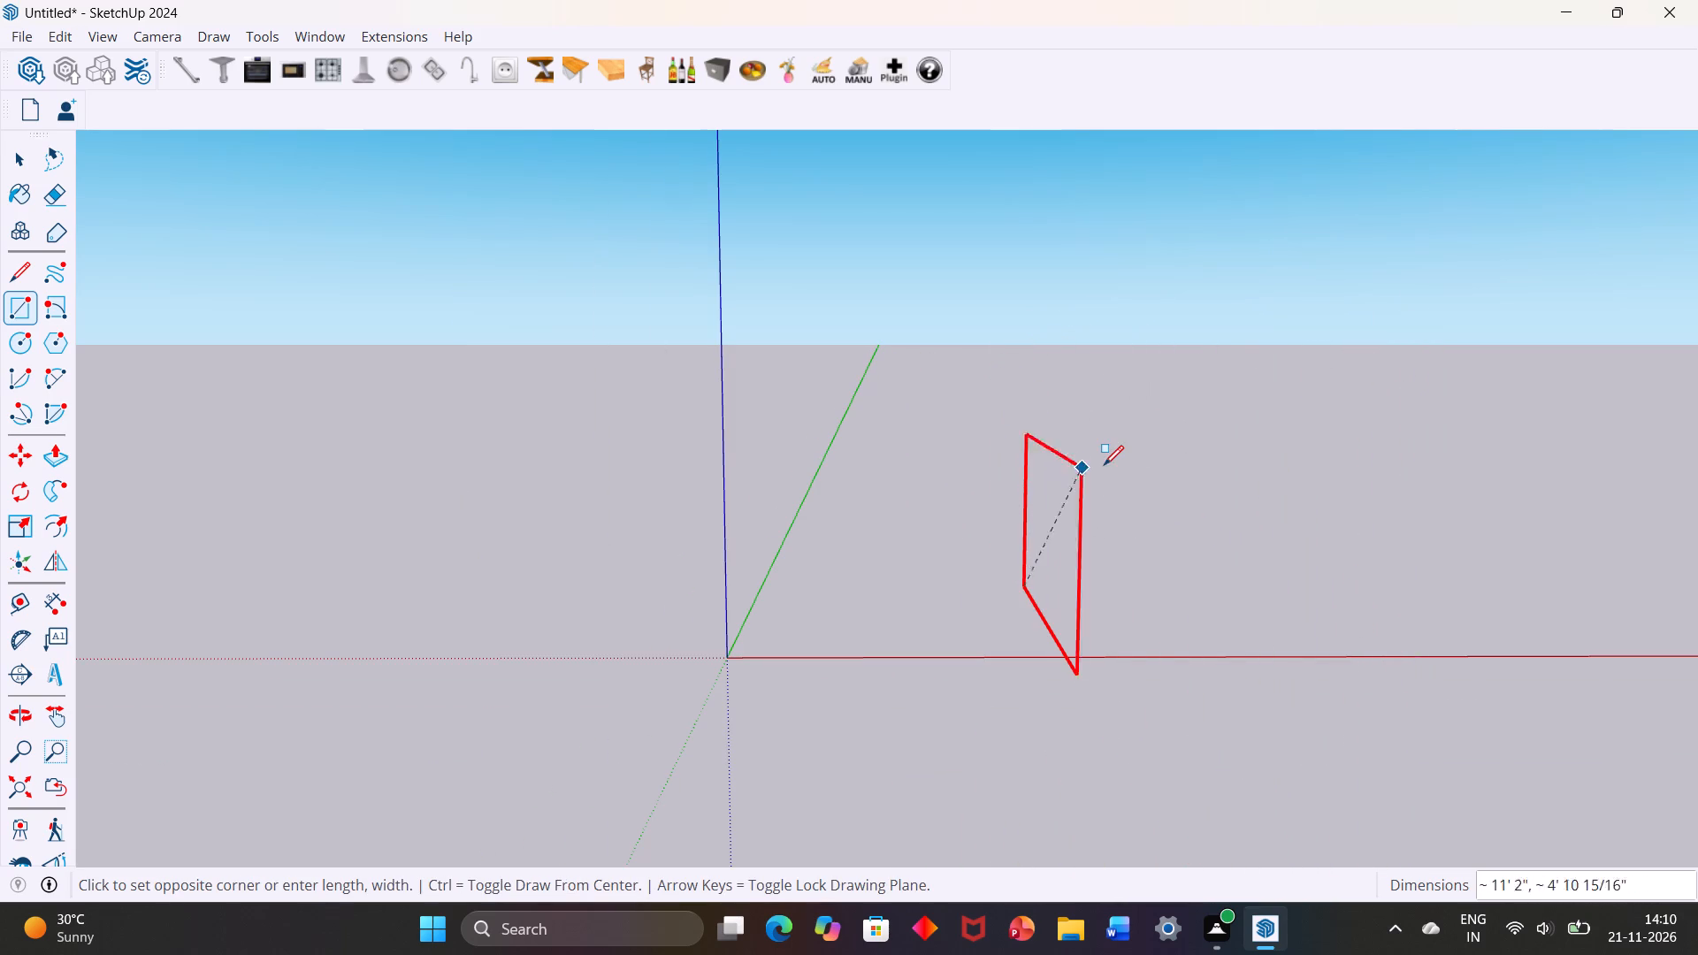
pyautogui.press('Right')
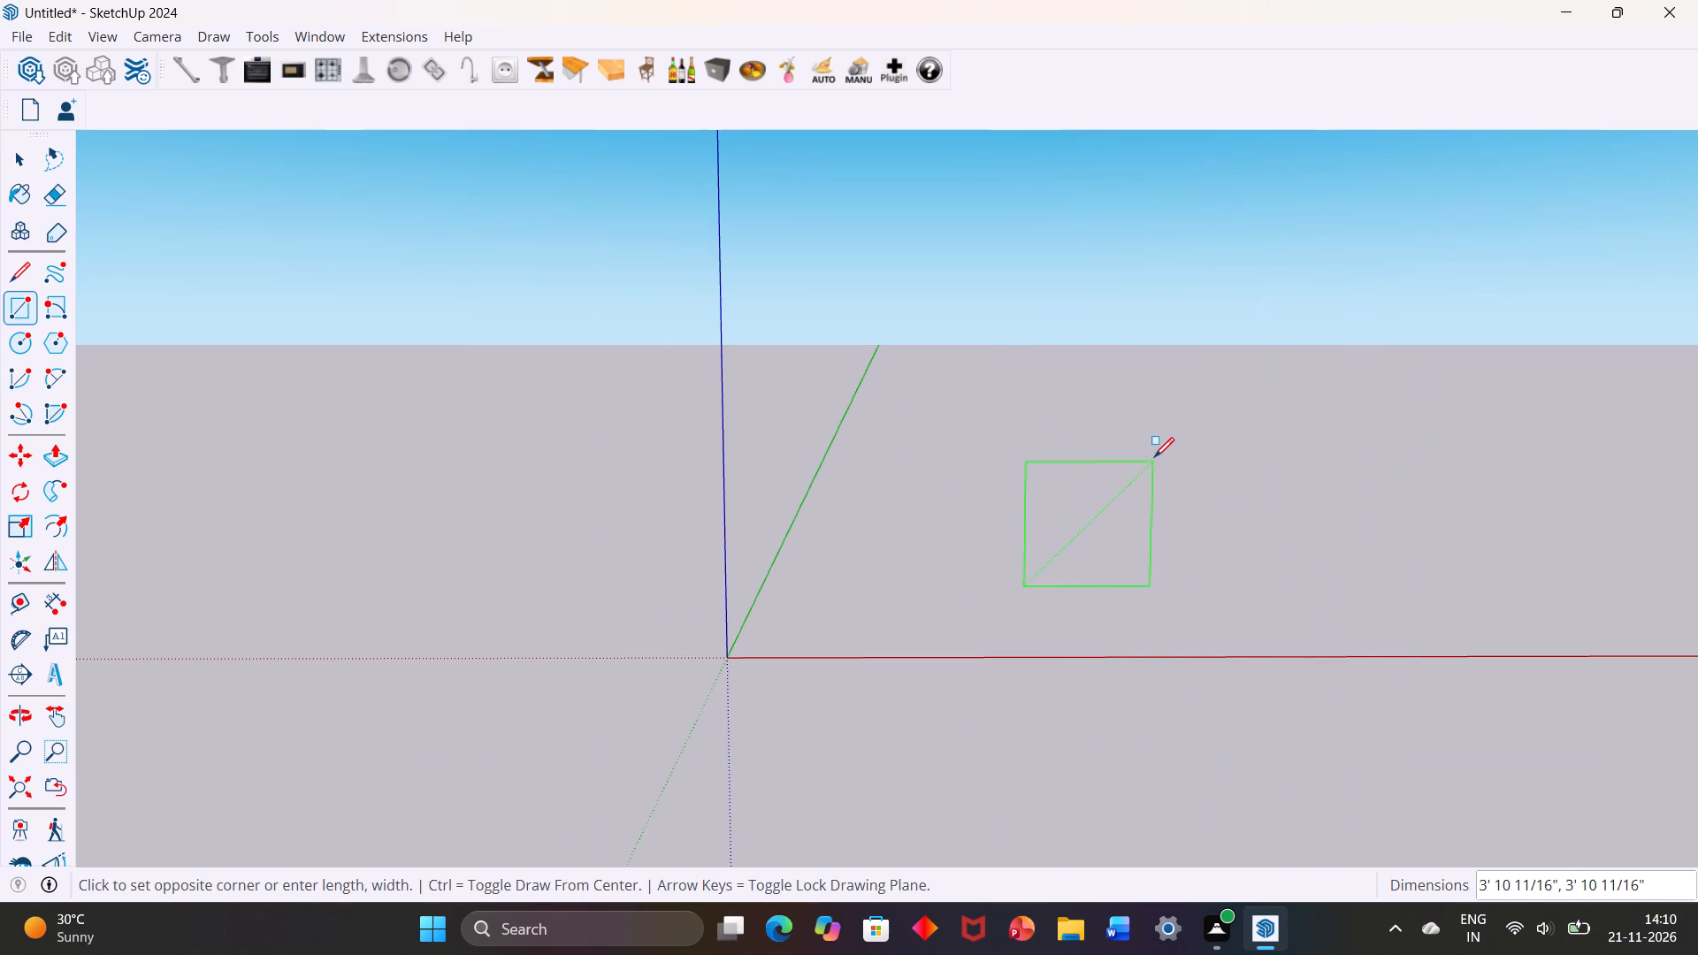
pyautogui.press('Up')
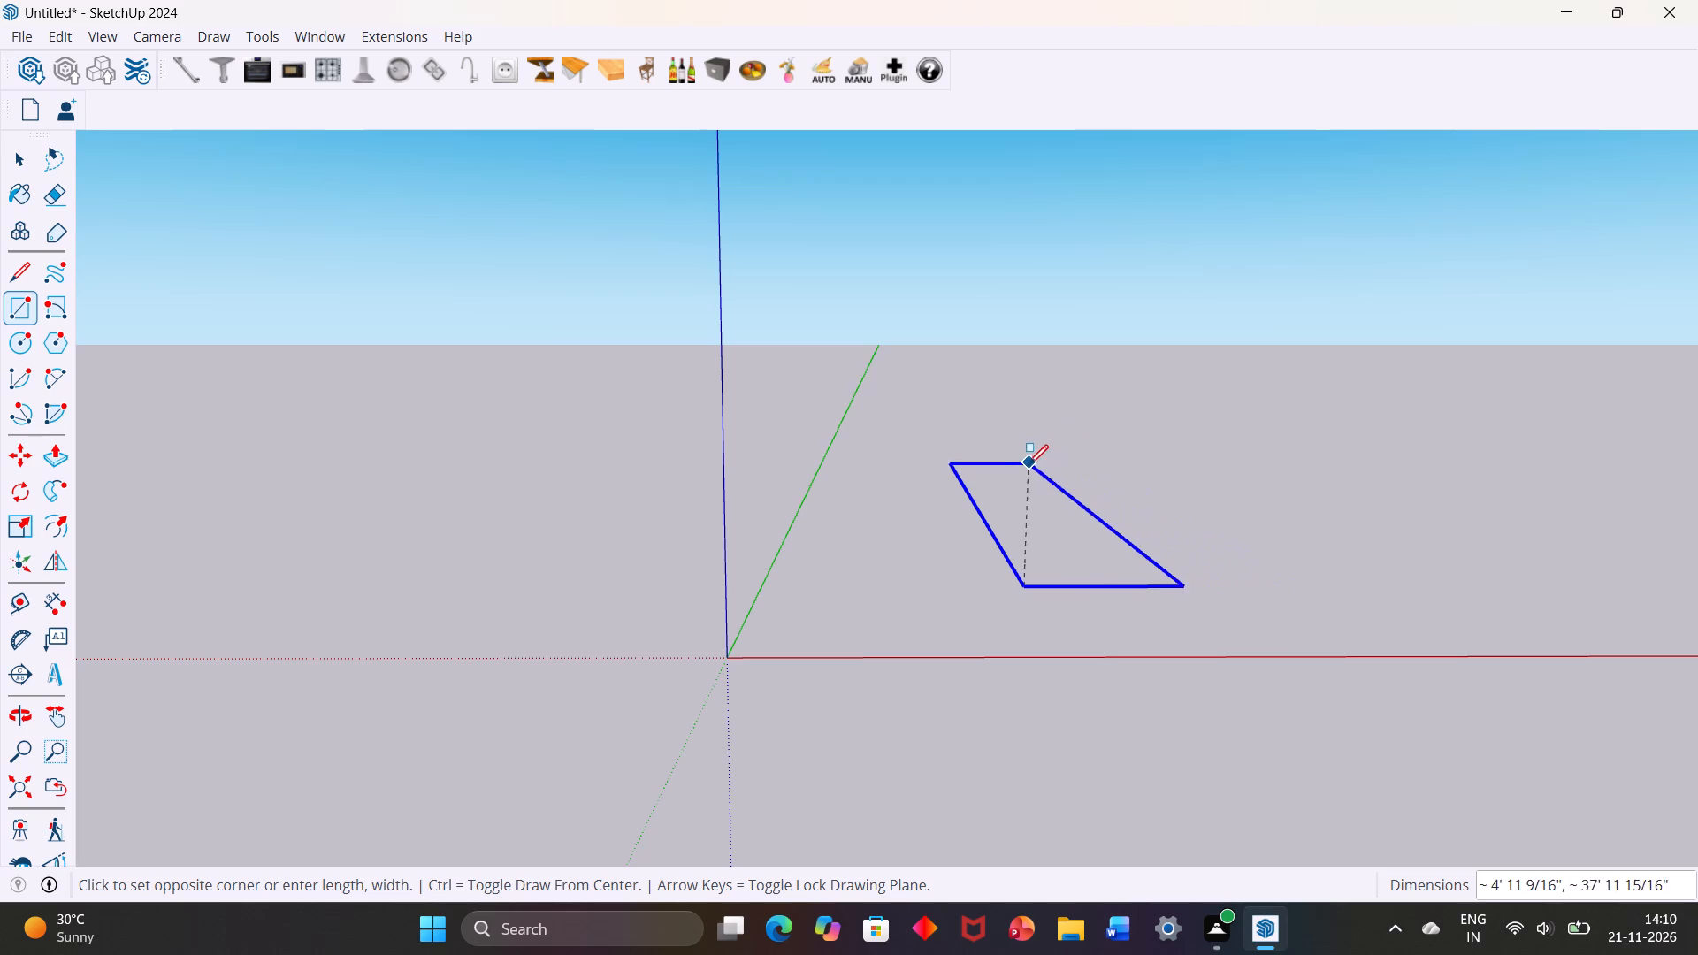
pyautogui.scroll(1, 1073, 449)
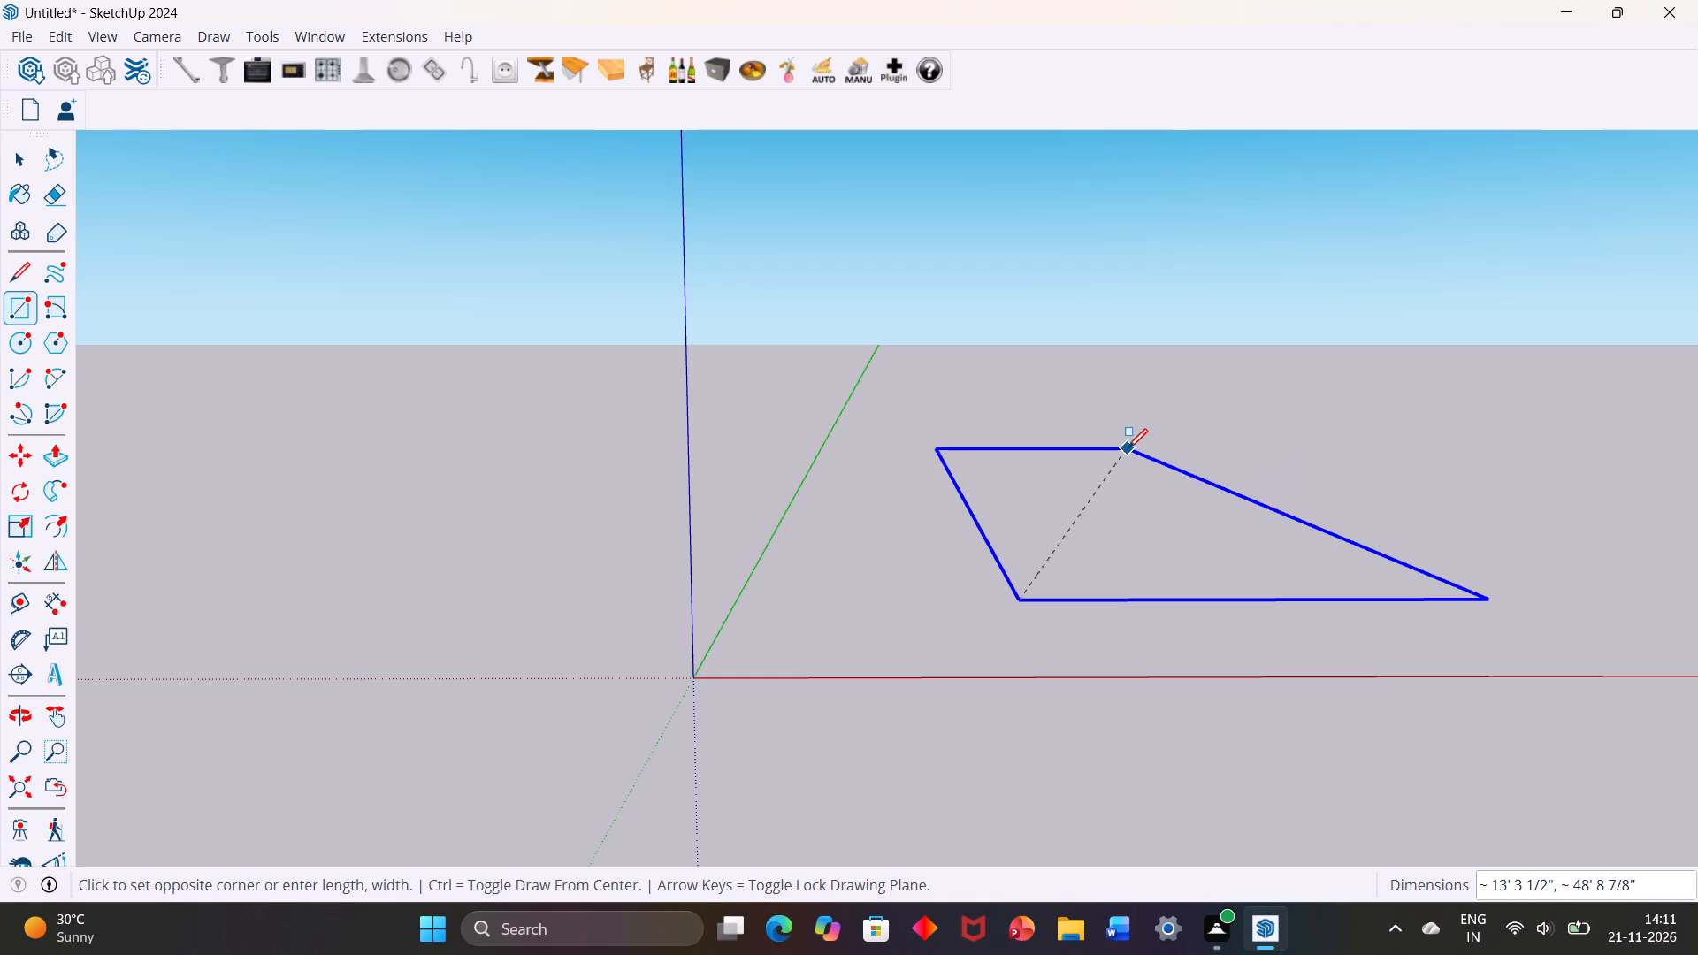
pyautogui.write('14')
pyautogui.press("'")
pyautogui.press(',')
pyautogui.write("12'")
pyautogui.press('Return')
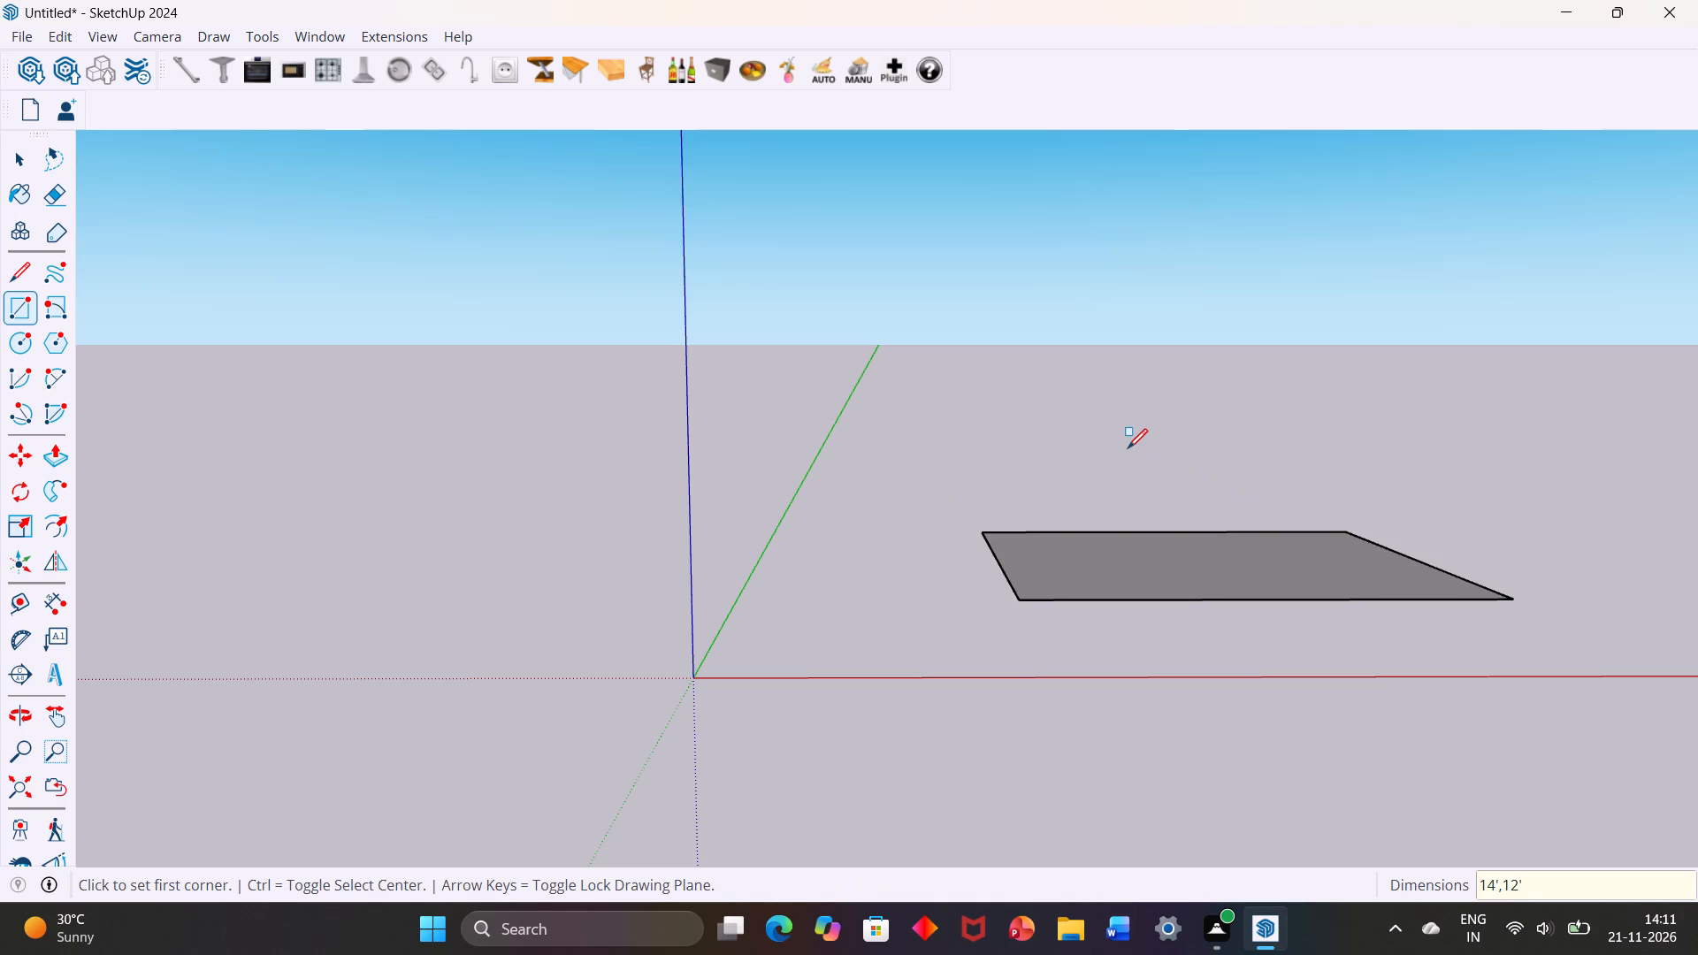
pyautogui.scroll(2, 1225, 744)
pyautogui.press('Escape')
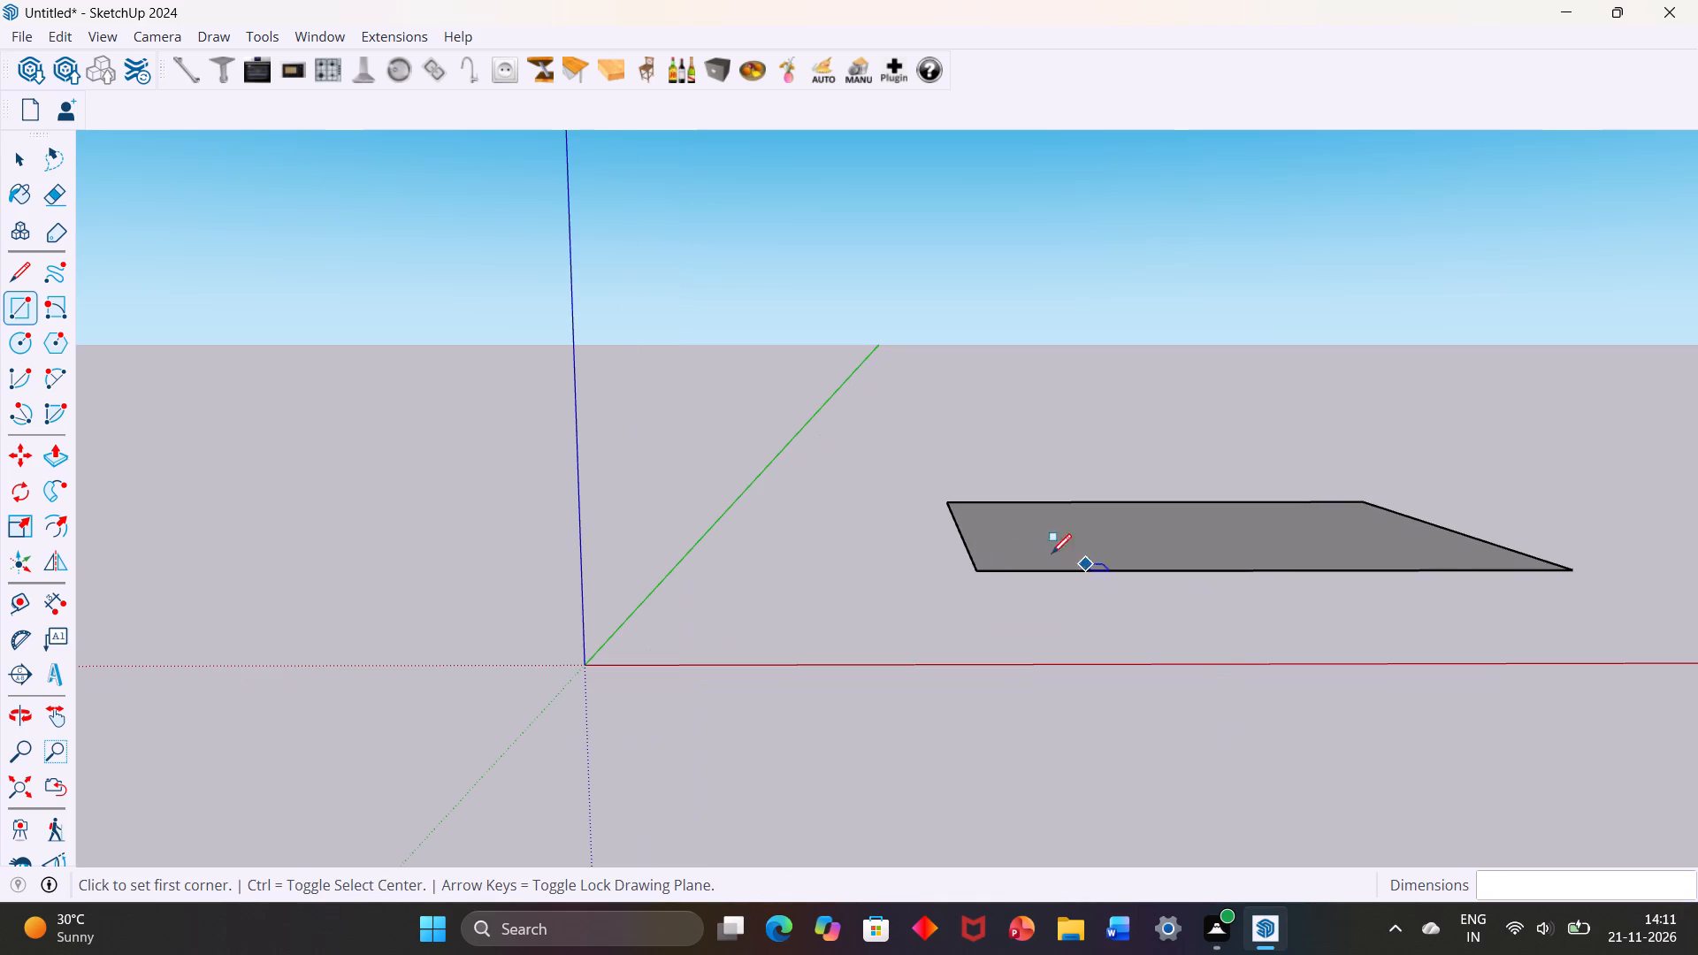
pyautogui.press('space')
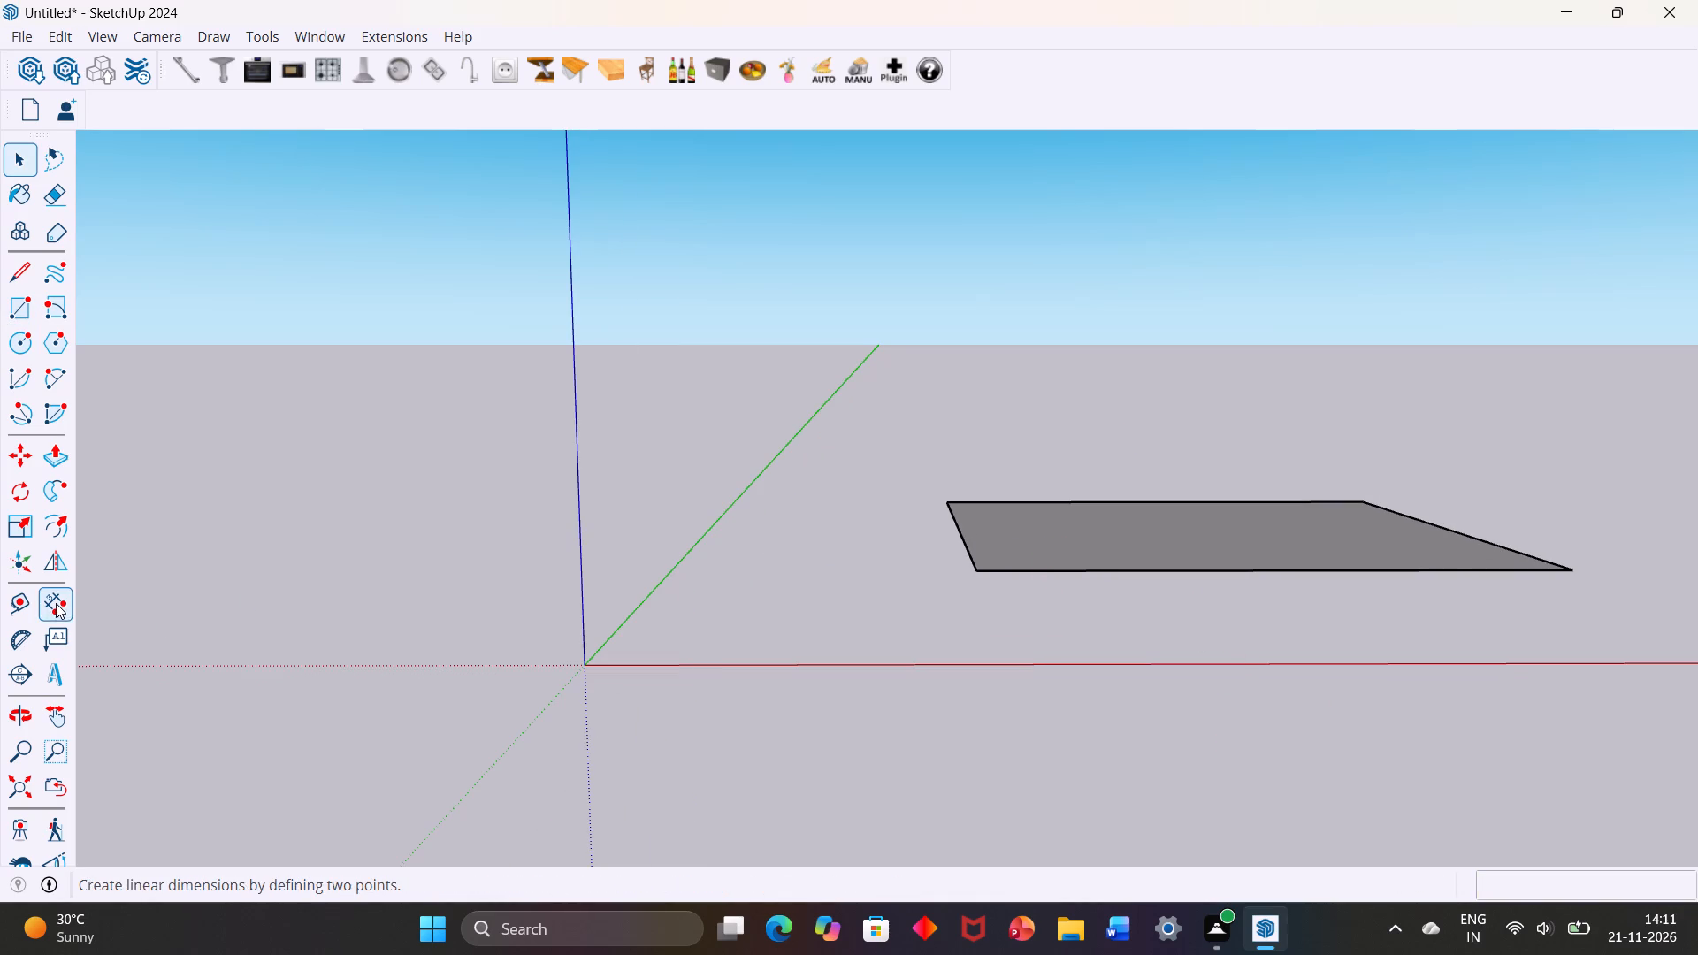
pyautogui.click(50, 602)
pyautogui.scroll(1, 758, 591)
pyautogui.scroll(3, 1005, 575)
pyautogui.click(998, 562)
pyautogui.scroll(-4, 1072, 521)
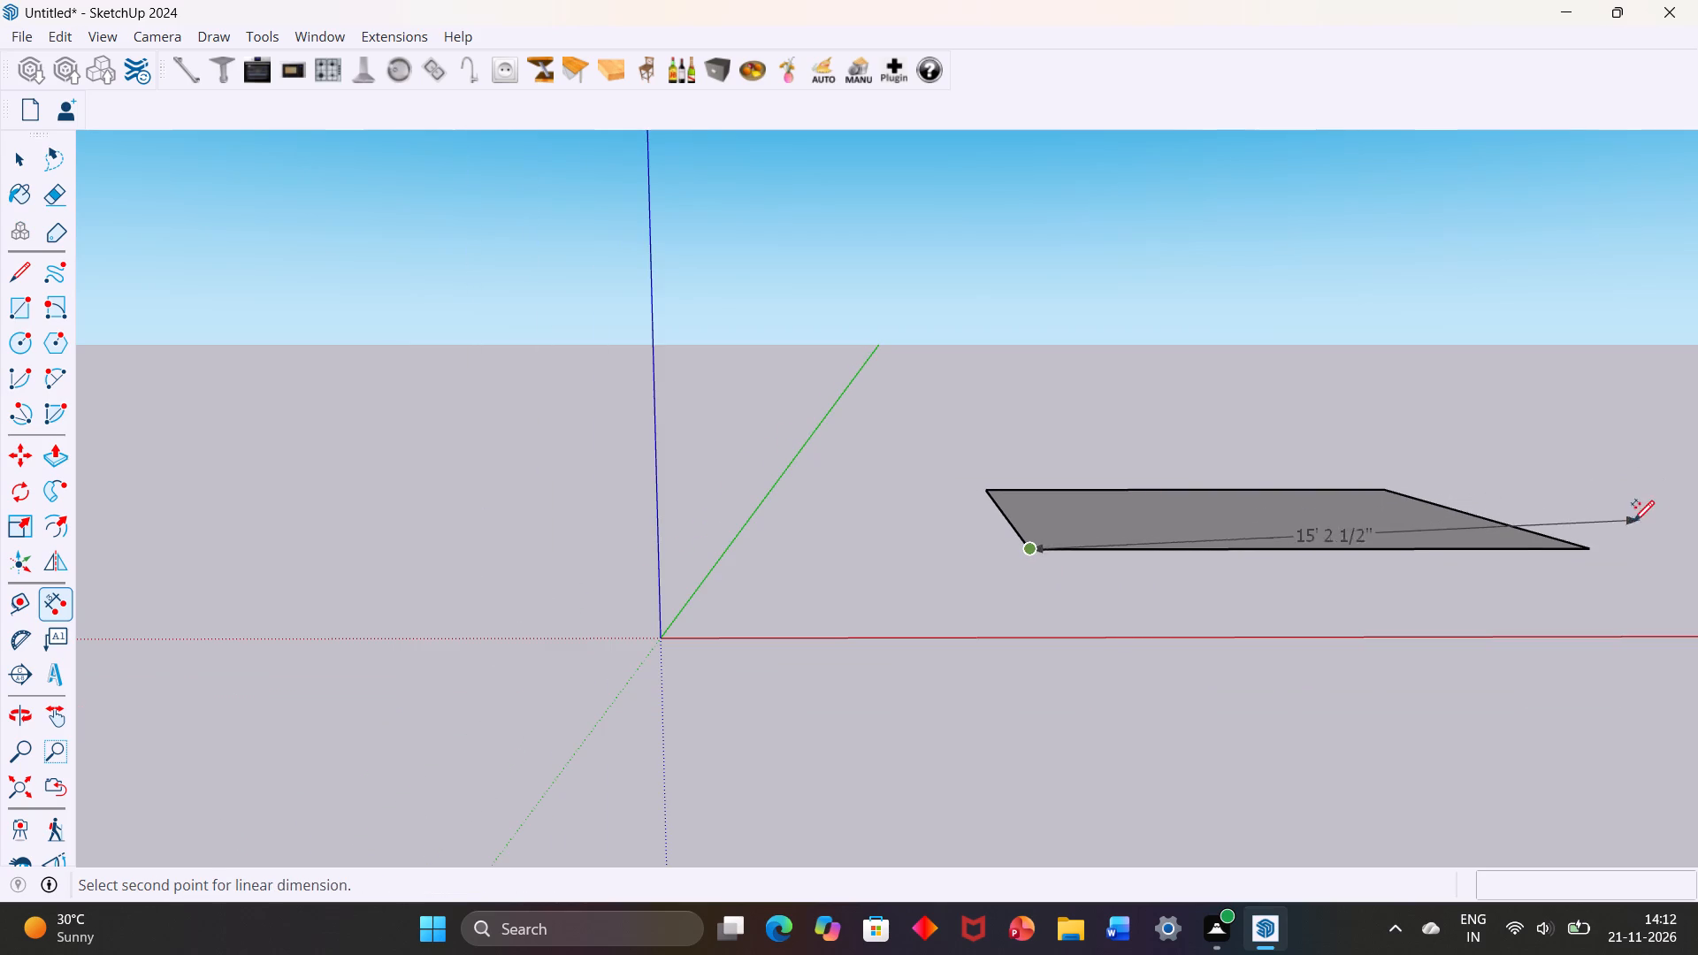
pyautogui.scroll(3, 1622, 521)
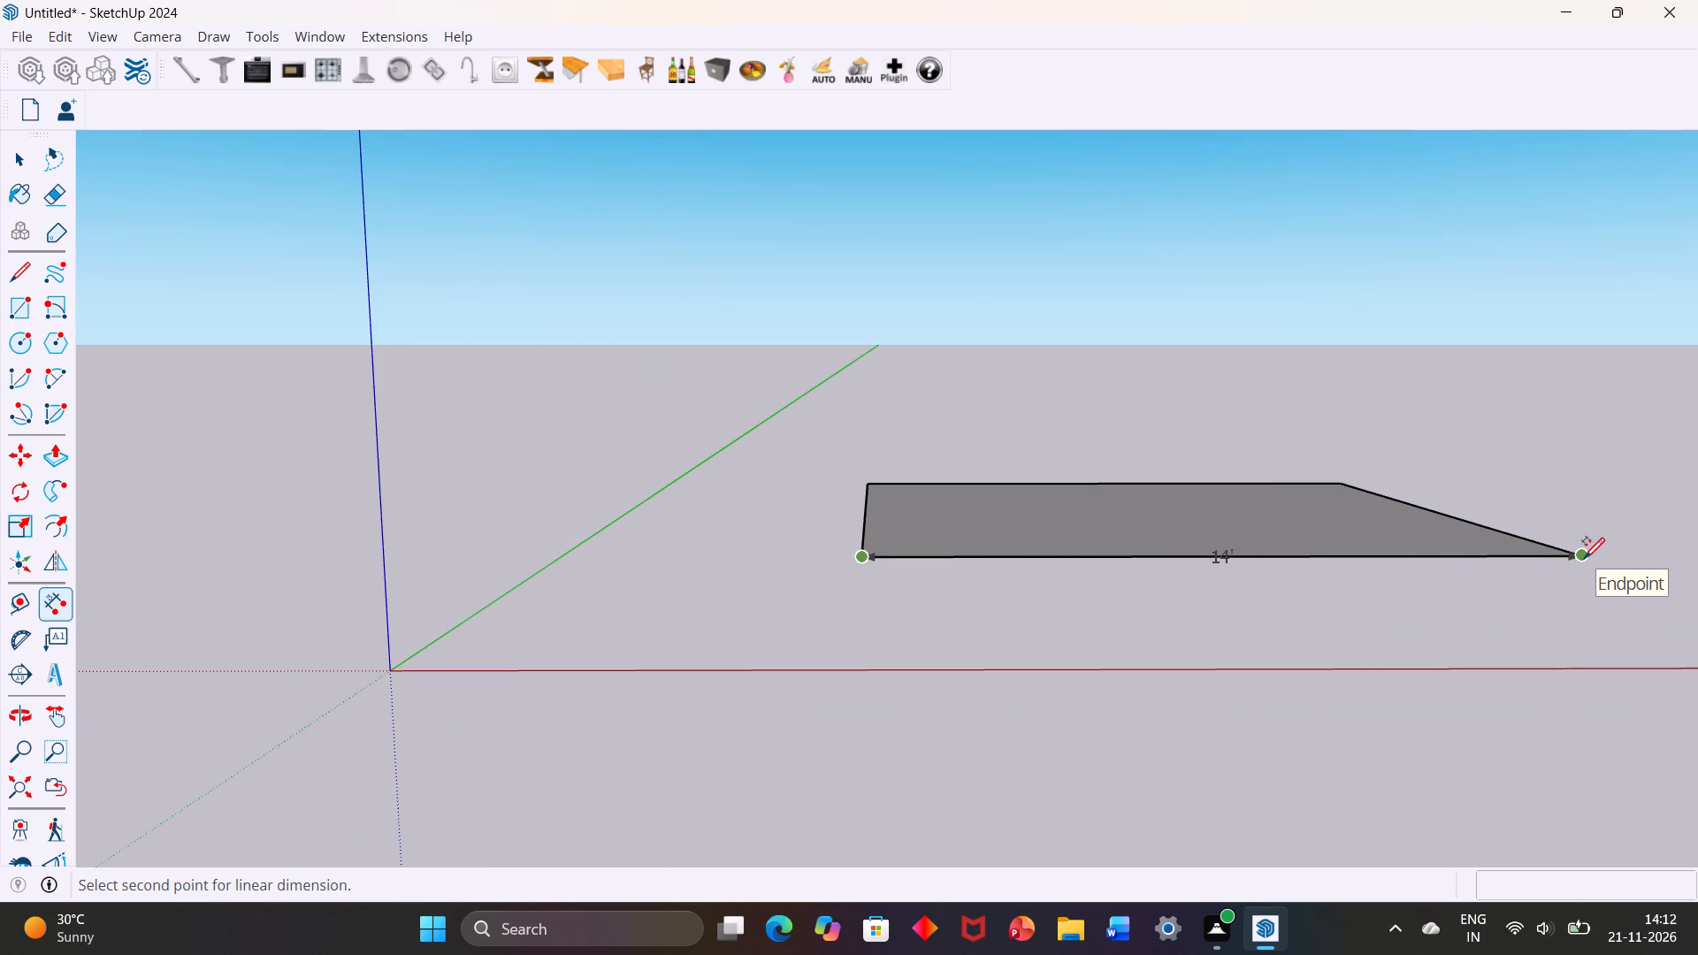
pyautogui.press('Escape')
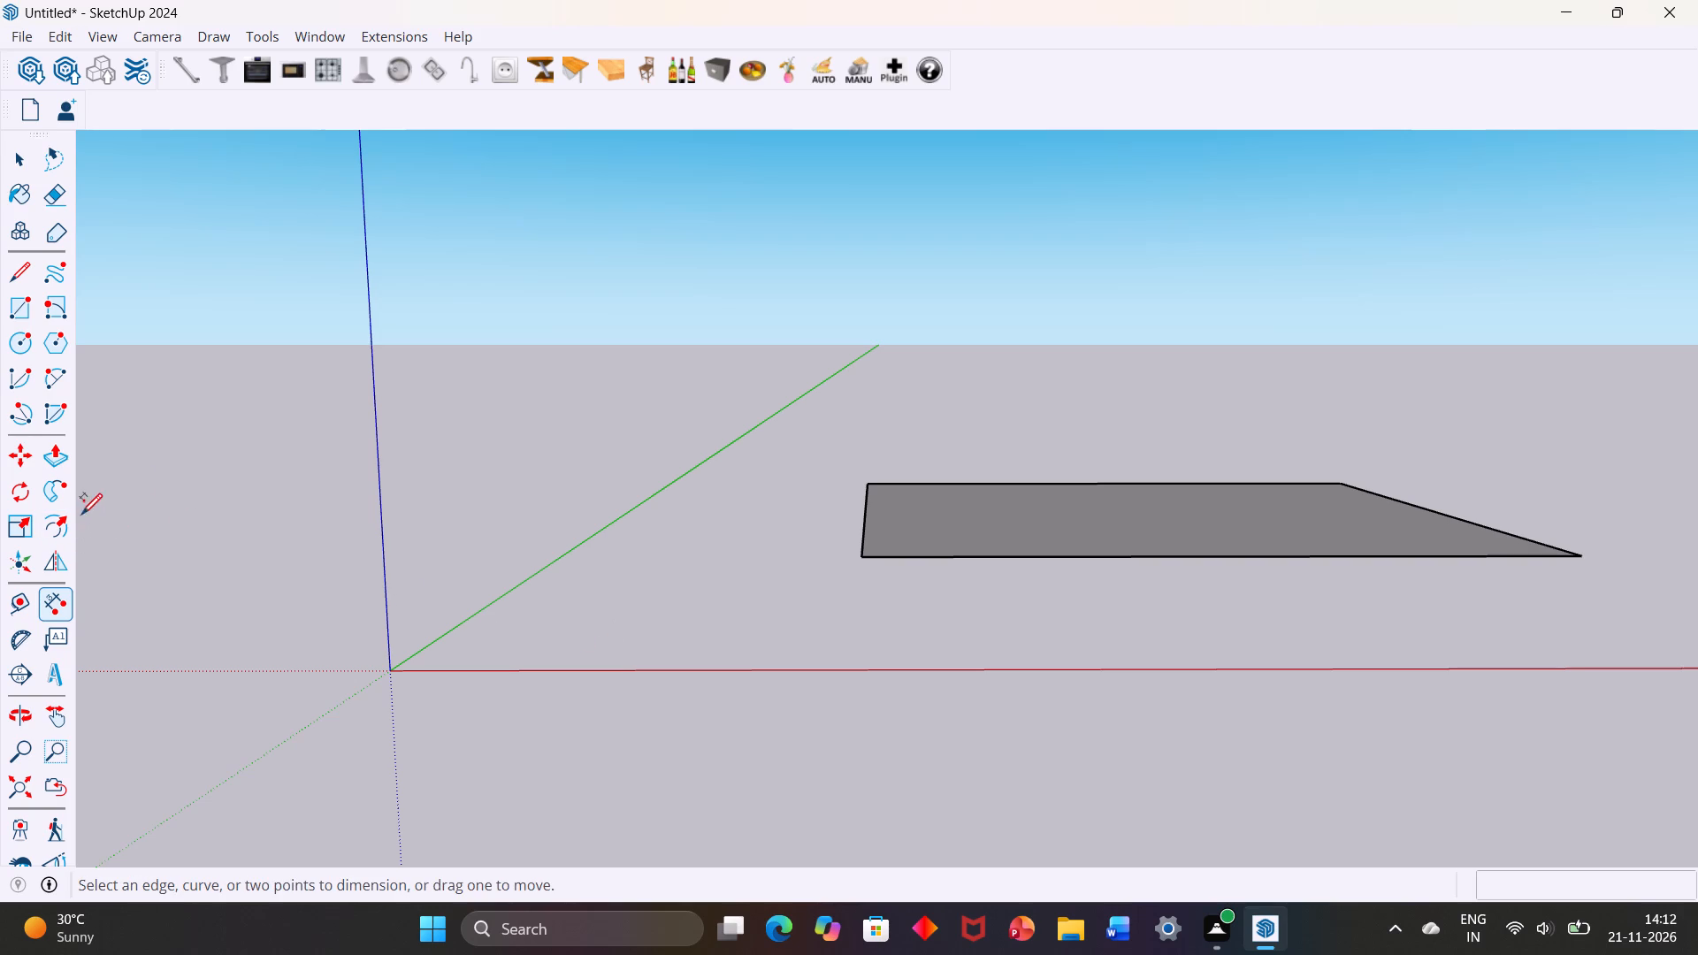
# Add linear dimensions to the rectangle's short side edge and long front edge, placing them just outside the shape.
pyautogui.click(861, 554)
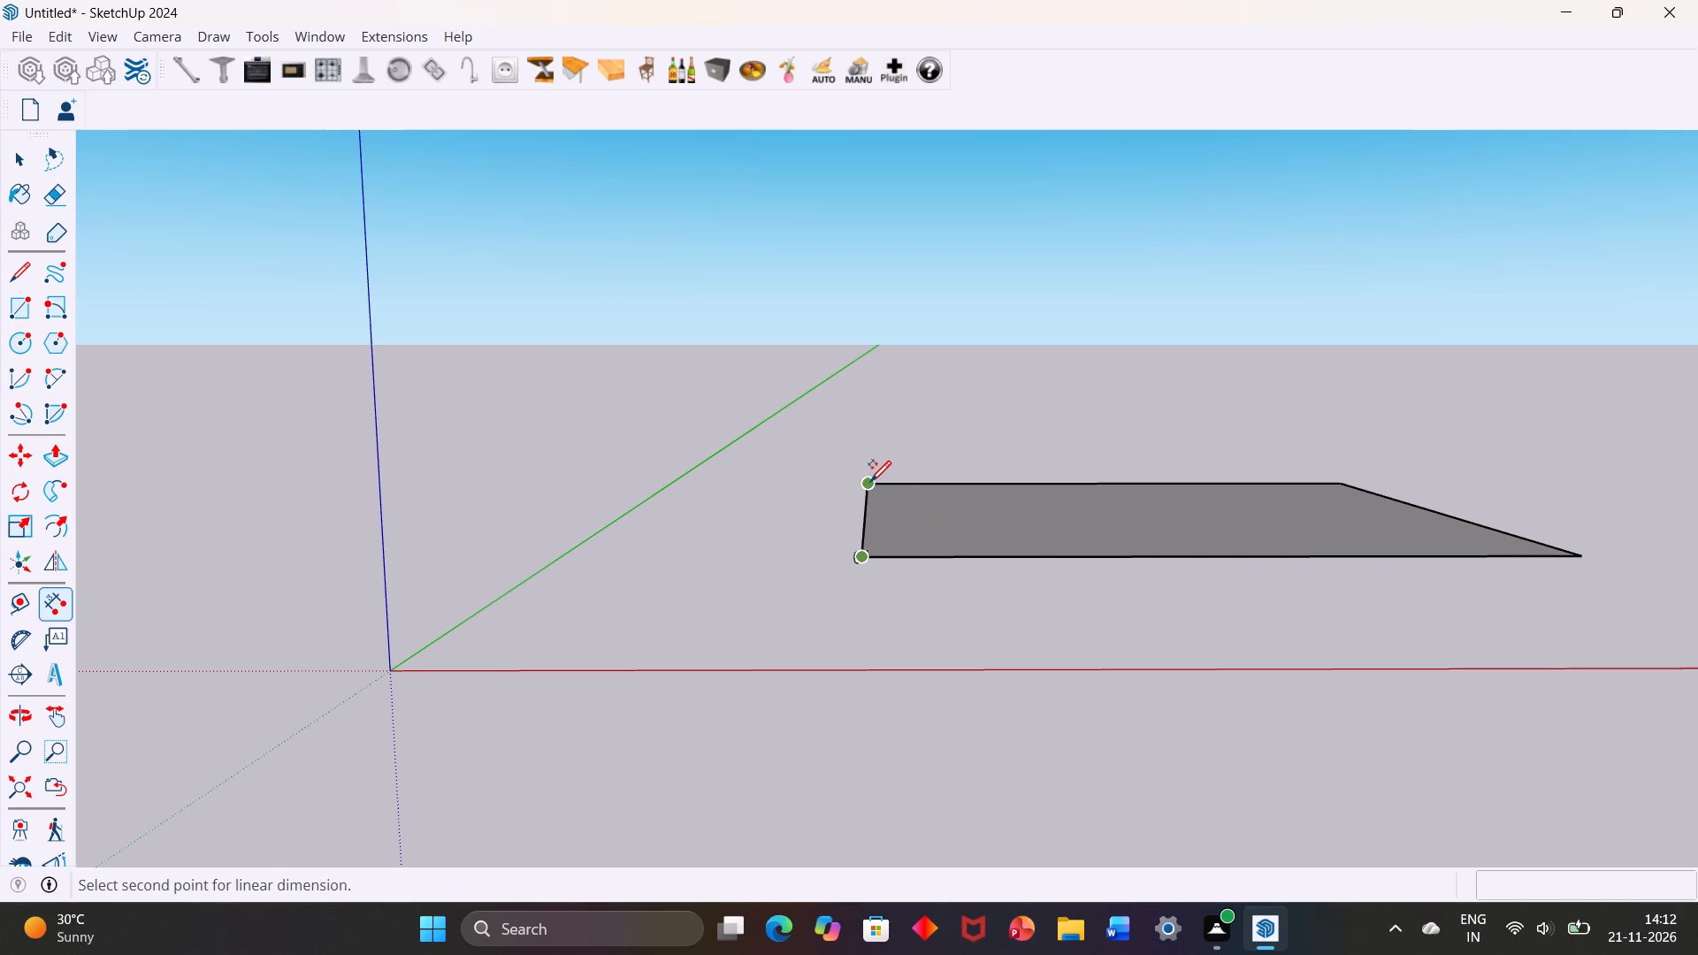
pyautogui.click(870, 480)
pyautogui.click(825, 499)
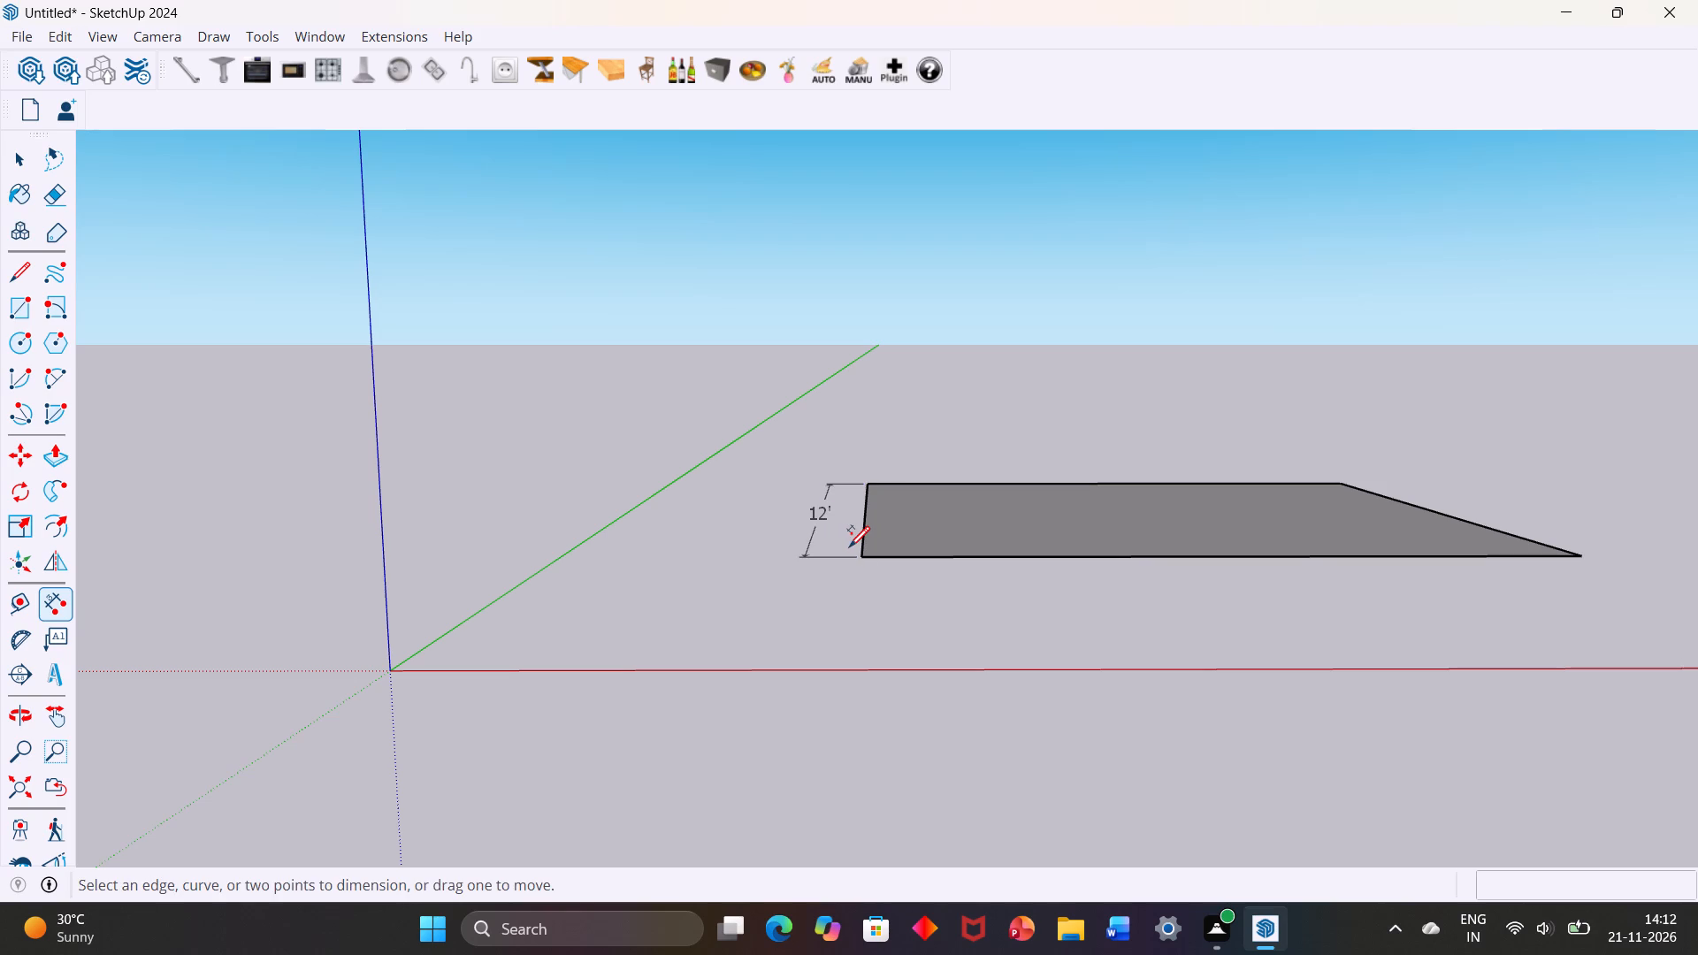
pyautogui.press('Escape')
pyautogui.click(865, 554)
pyautogui.click(1580, 549)
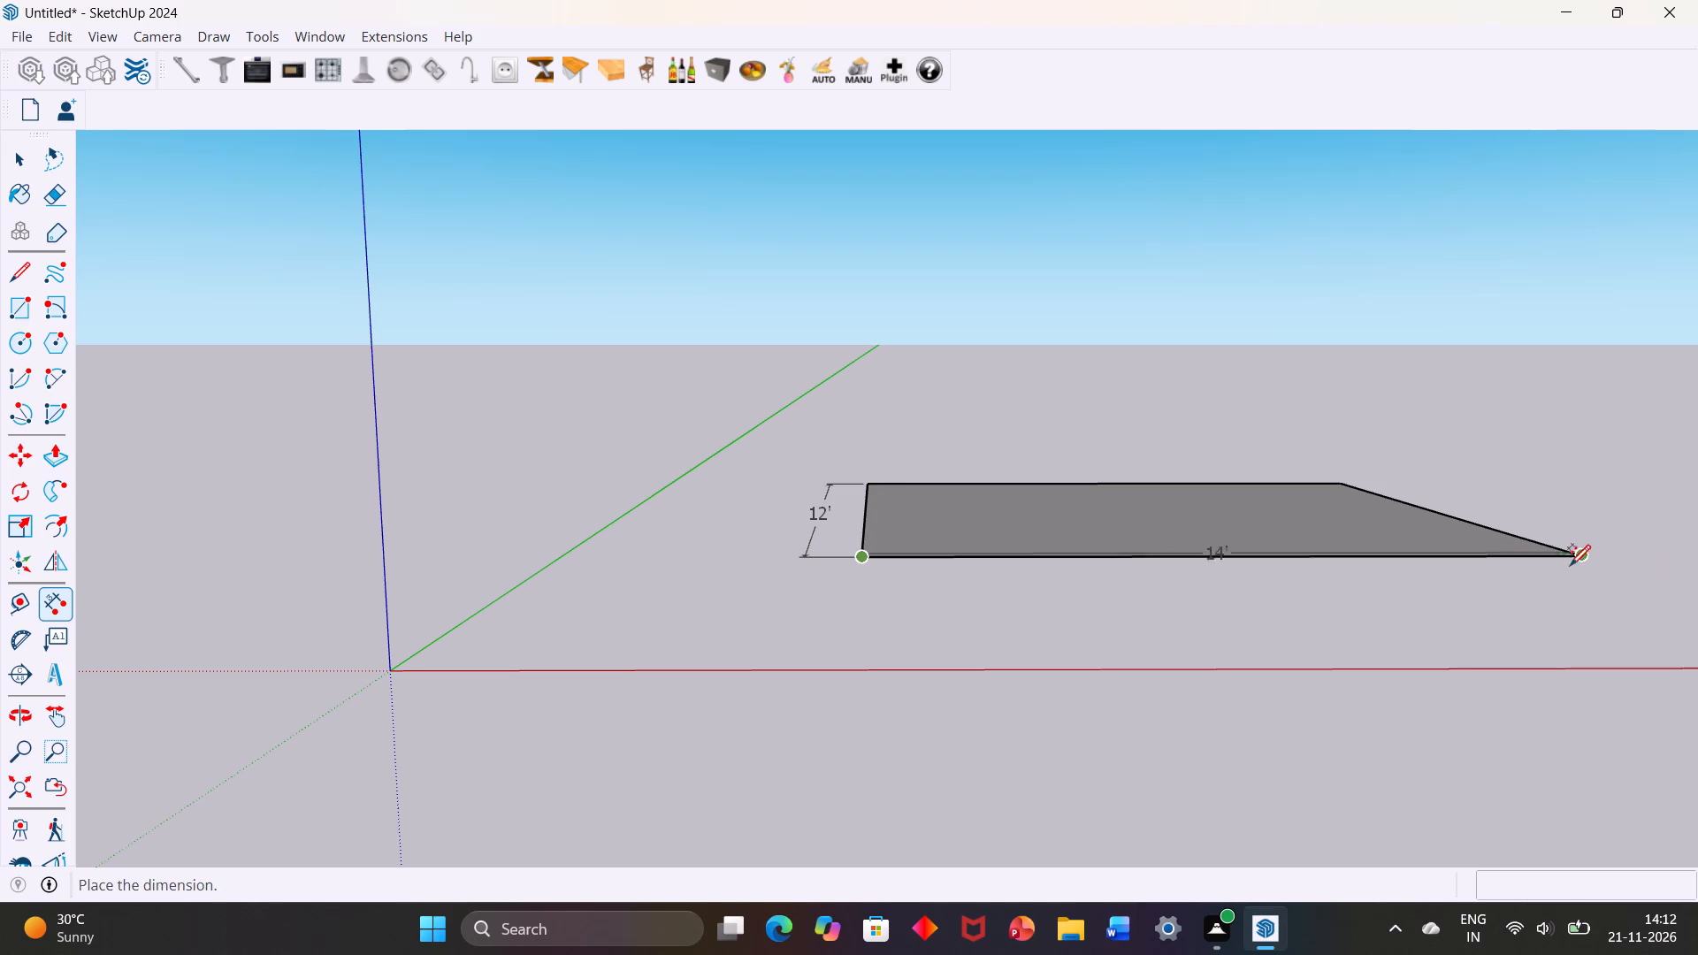
pyautogui.click(1568, 600)
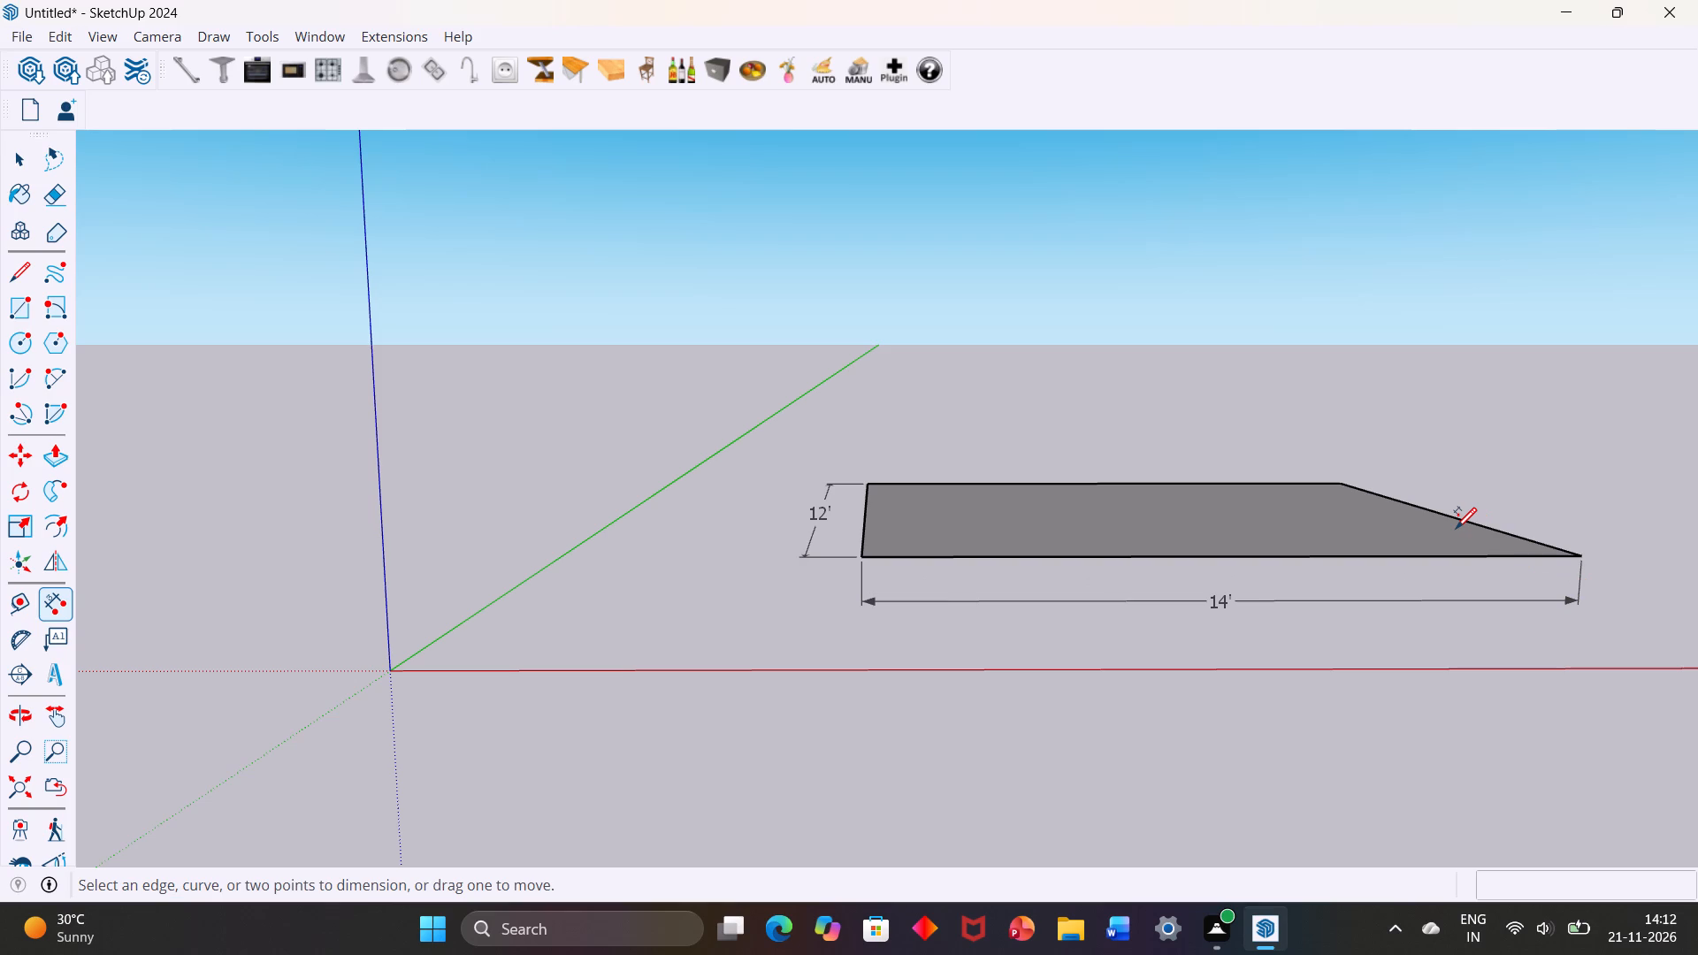
pyautogui.write('C')
pyautogui.press('space')
# Push/Pull the rectangular face by 12.5 mm to form a thin slab.
pyautogui.moveTo(1302, 511); pyautogui.dragTo(1245, 708, button='middle')
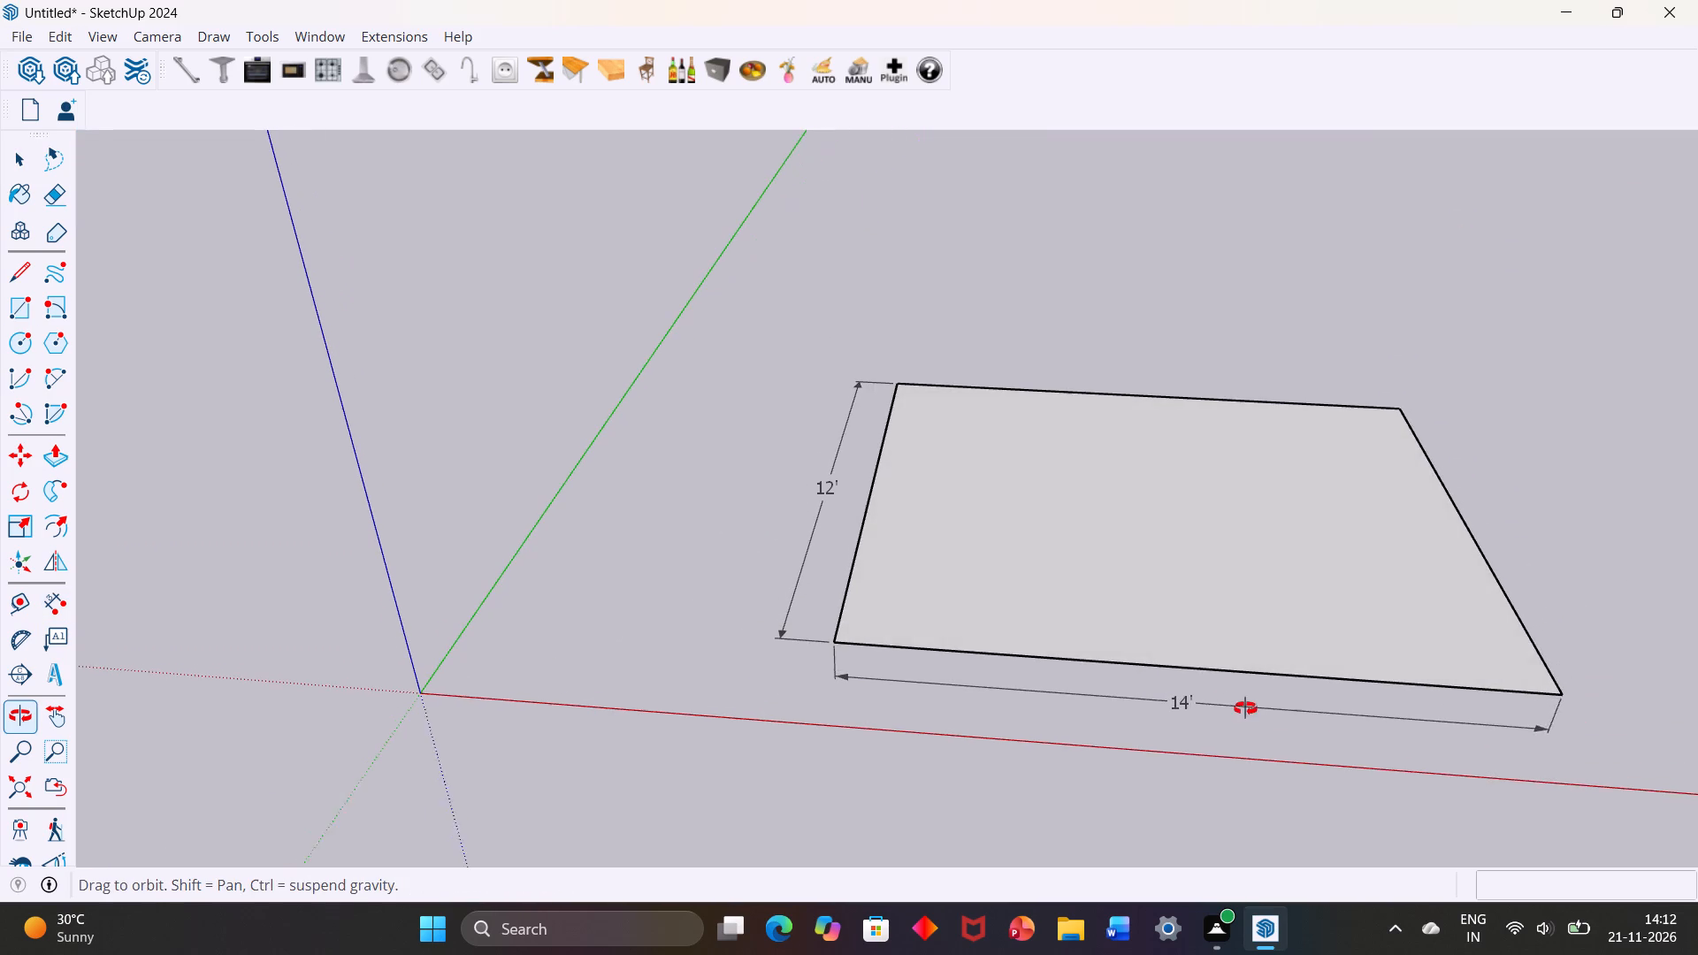
pyautogui.moveTo(1245, 708); pyautogui.dragTo(1251, 708, button='middle')
pyautogui.click(1150, 597)
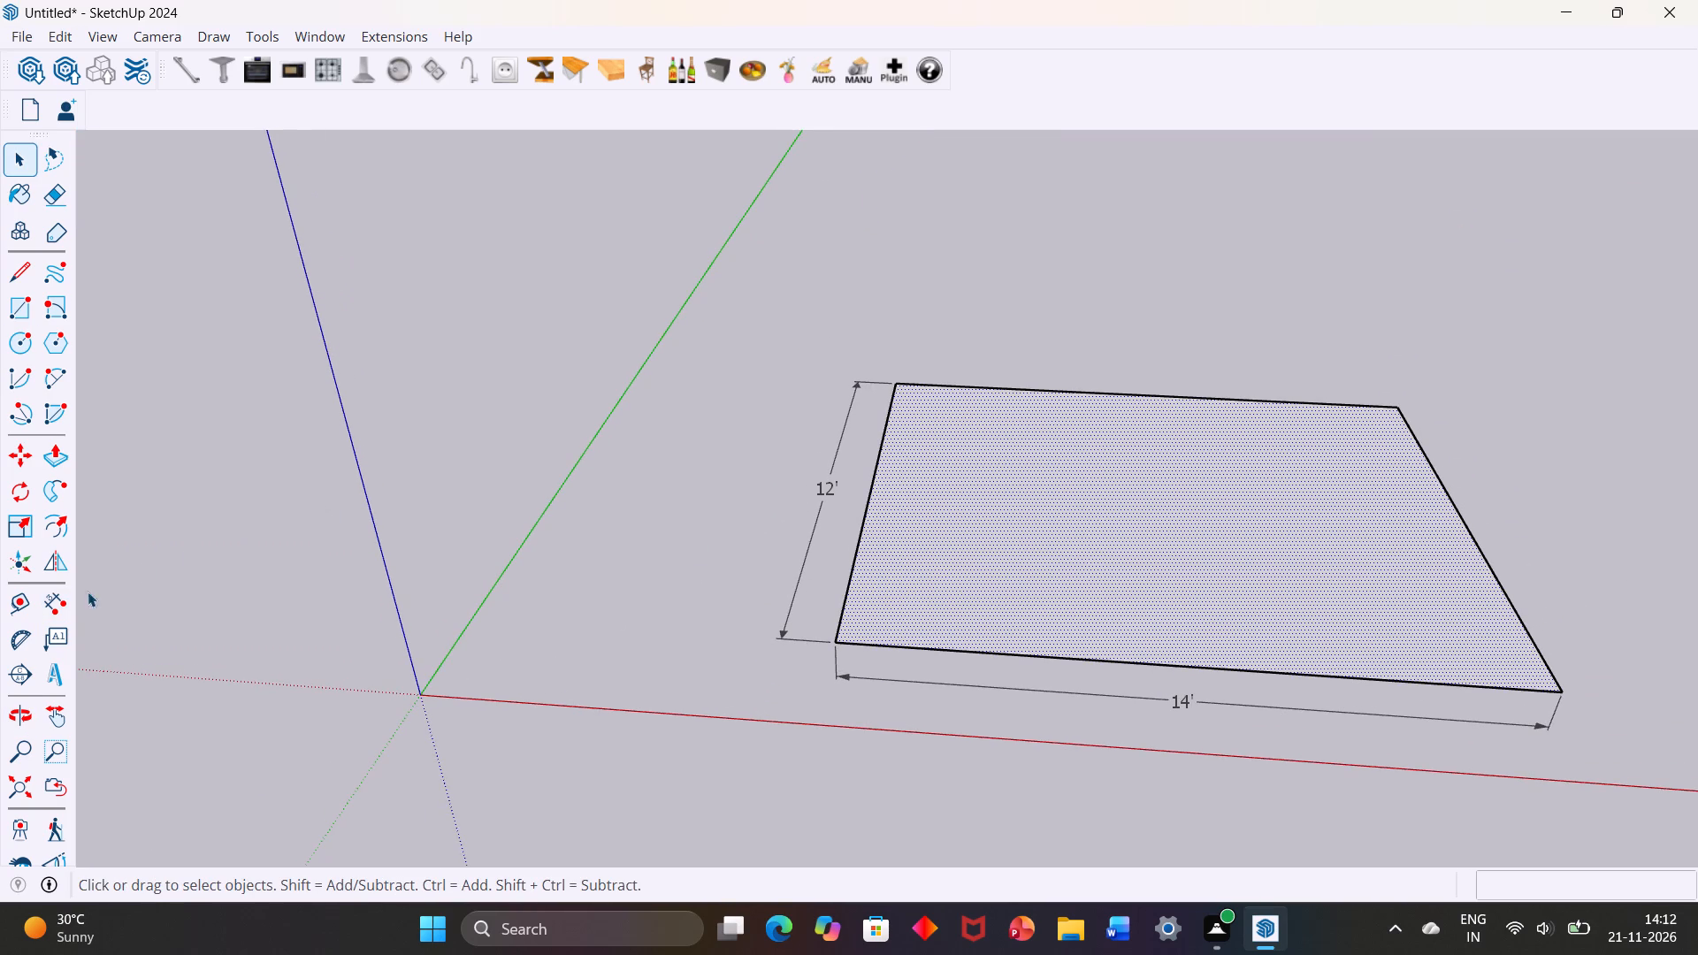
pyautogui.click(55, 462)
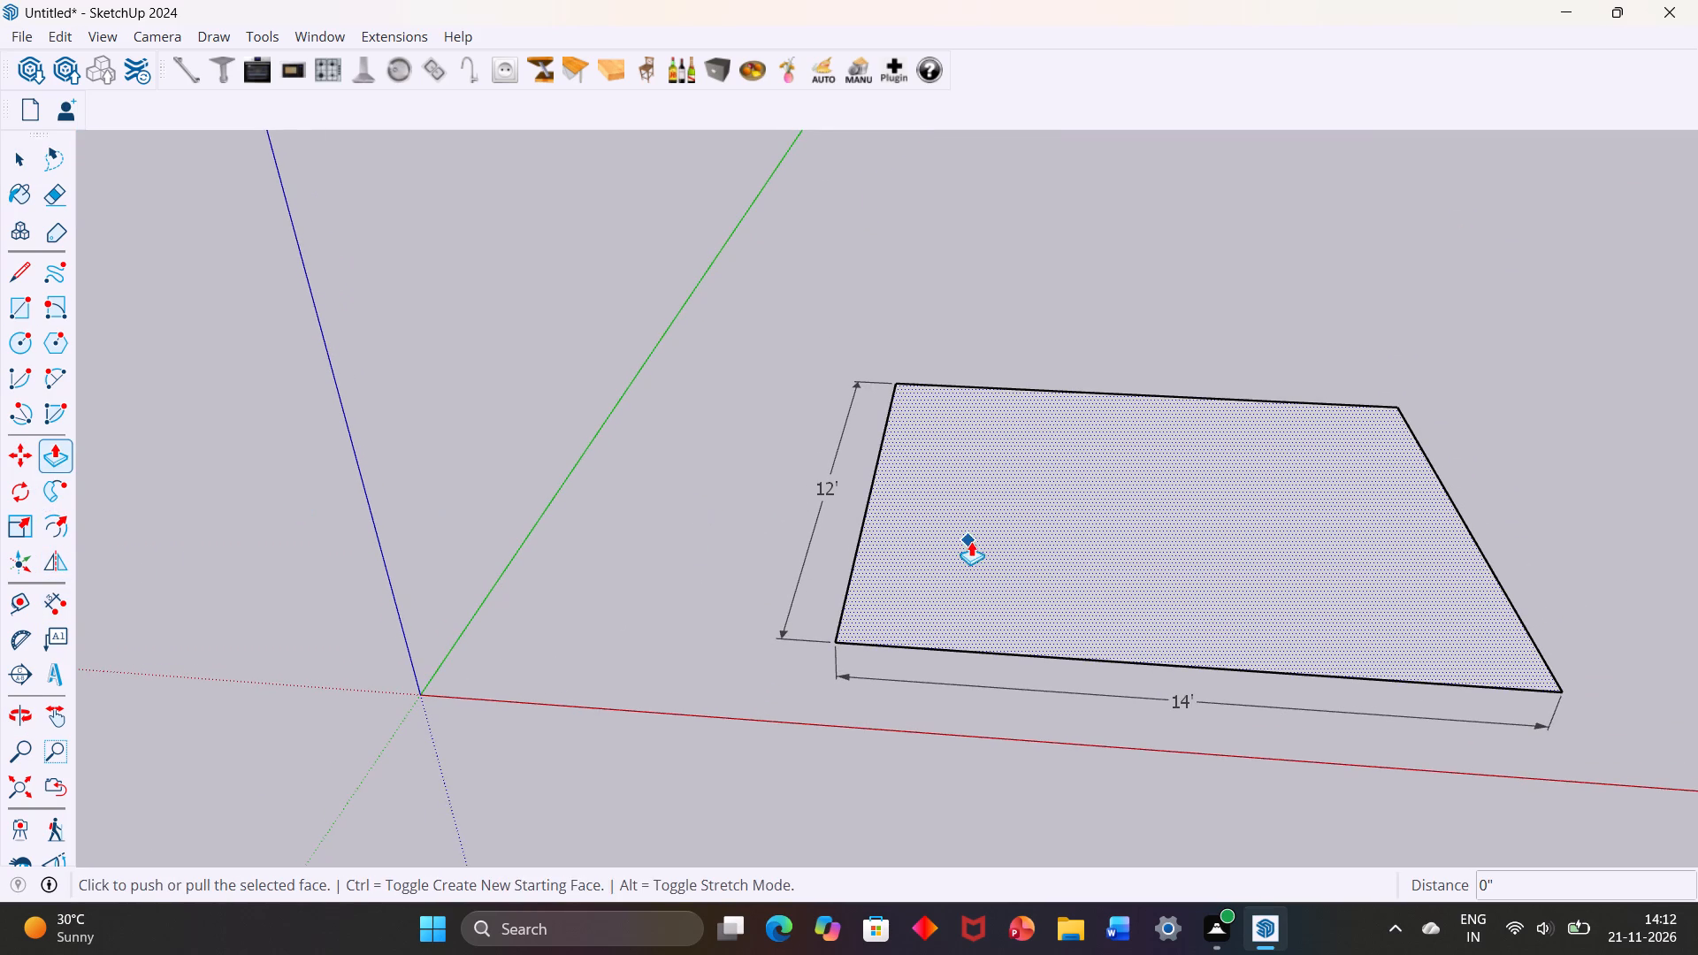
pyautogui.click(977, 542)
pyautogui.write('12.5')
pyautogui.write('MM')
pyautogui.press('Return')
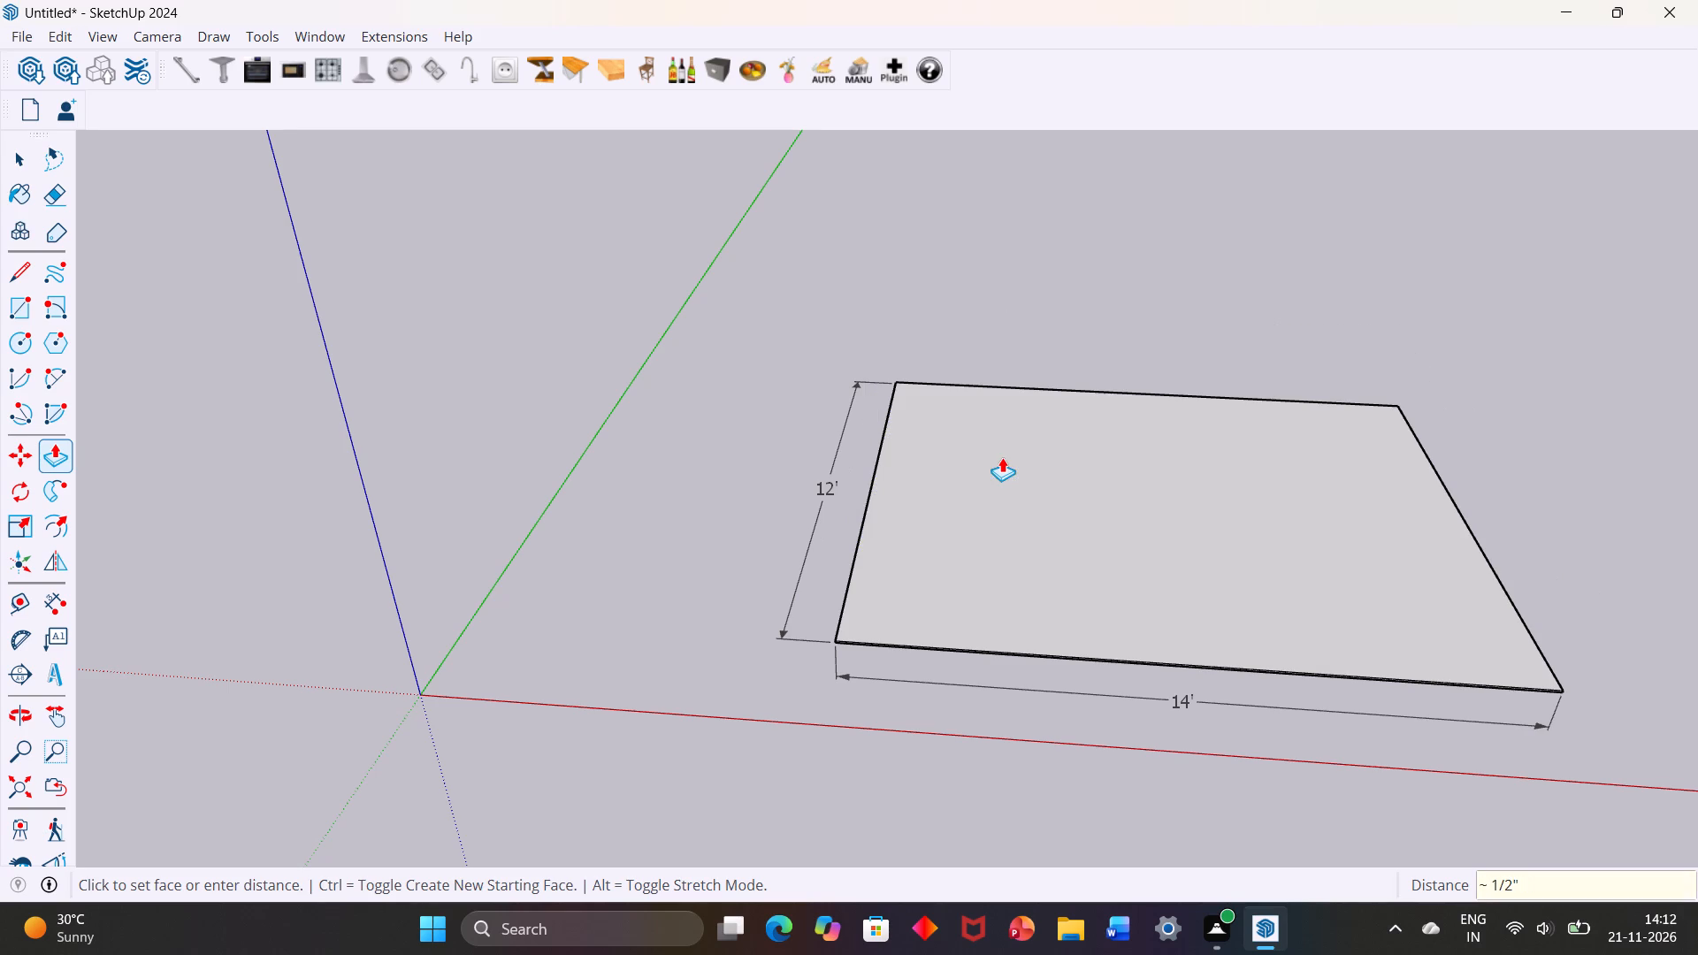
# Examine the thin slab from above and from underneath.
pyautogui.scroll(-1, 1035, 614)
pyautogui.moveTo(1037, 602); pyautogui.dragTo(1067, 518, button='middle')
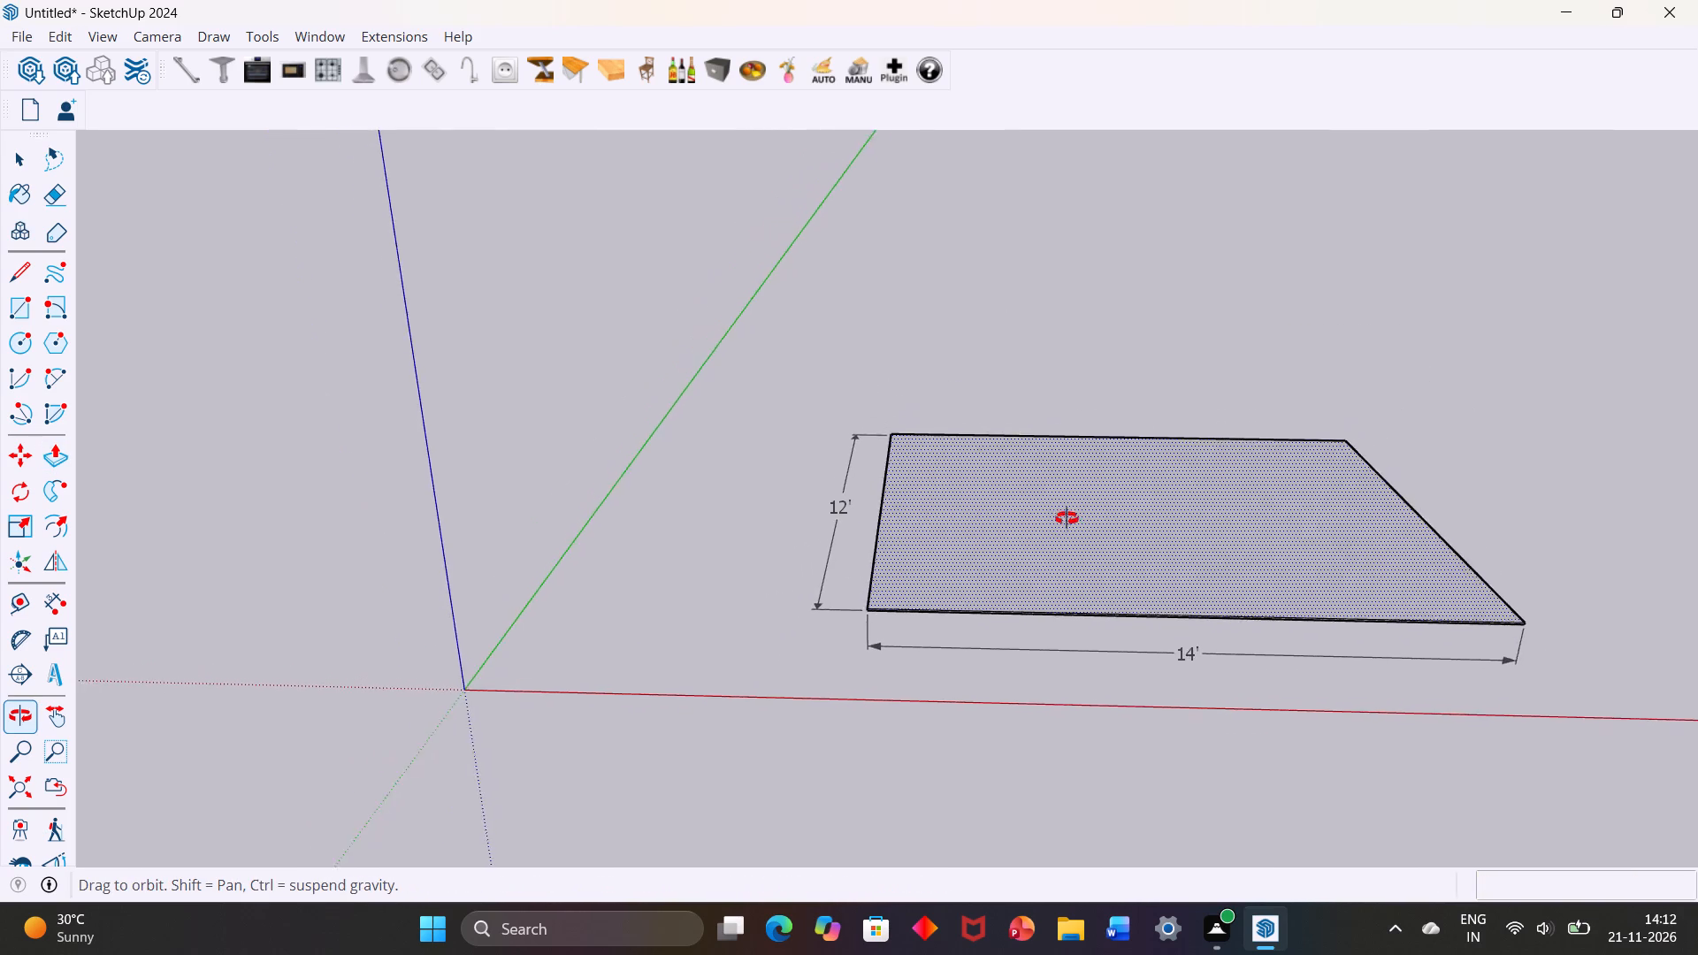
pyautogui.moveTo(1067, 518); pyautogui.dragTo(1161, 158, button='middle')
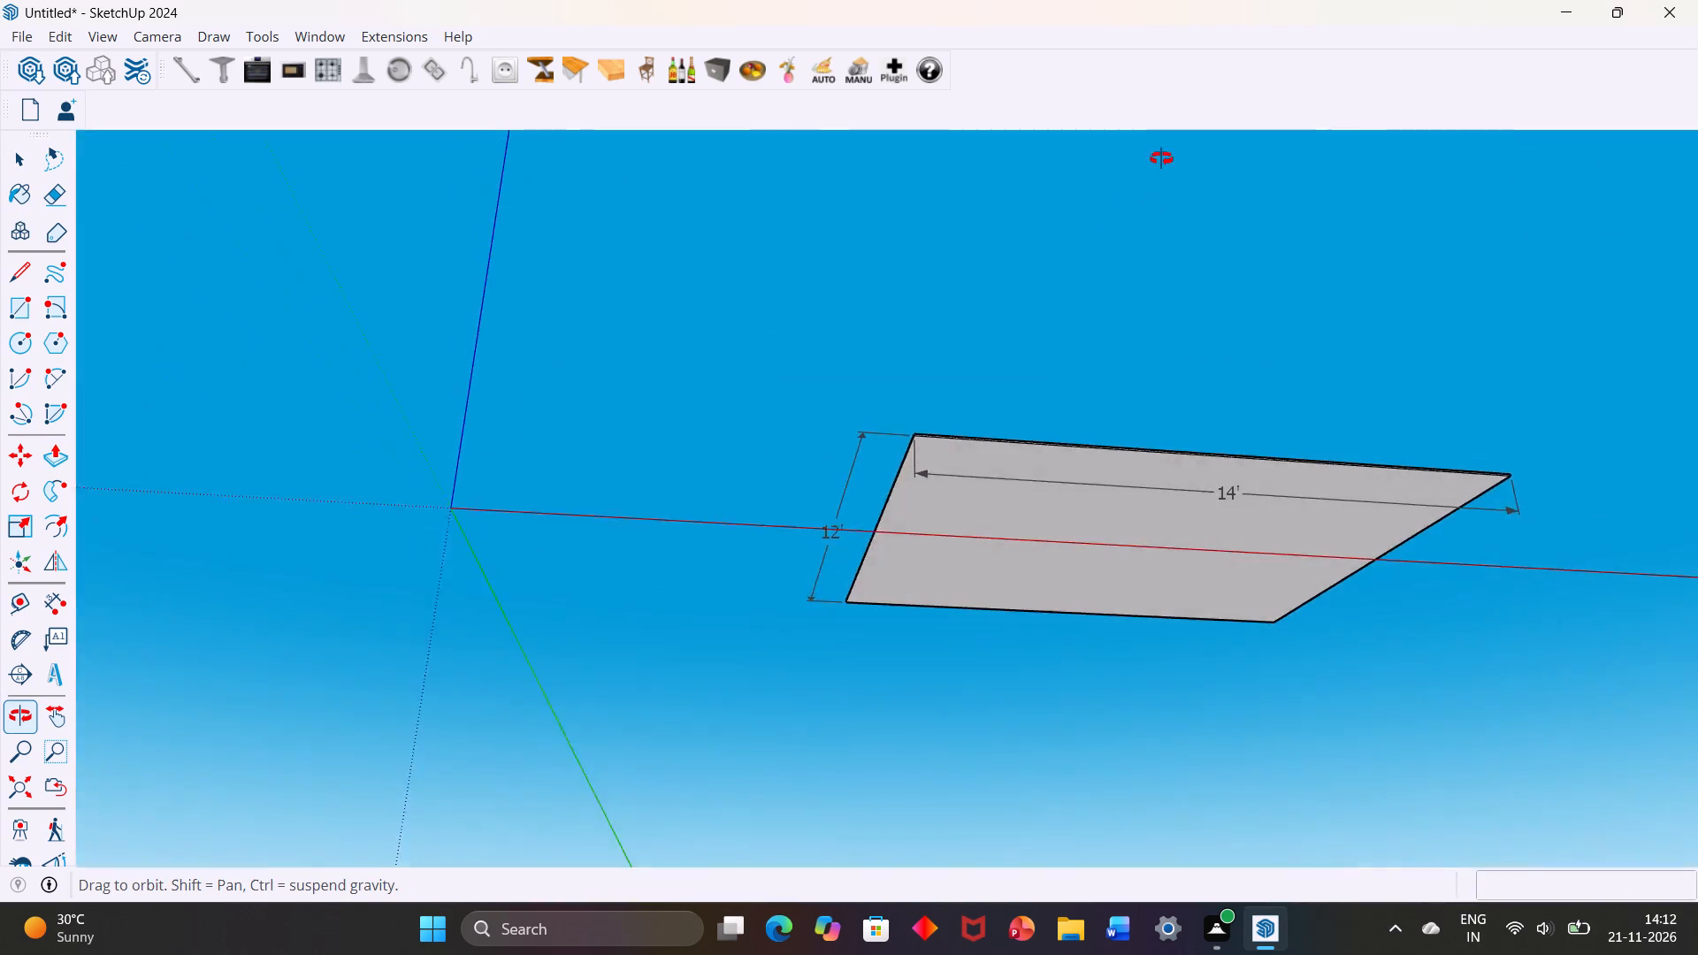
pyautogui.moveTo(1161, 158); pyautogui.dragTo(1084, 615, button='middle')
pyautogui.press('Escape')
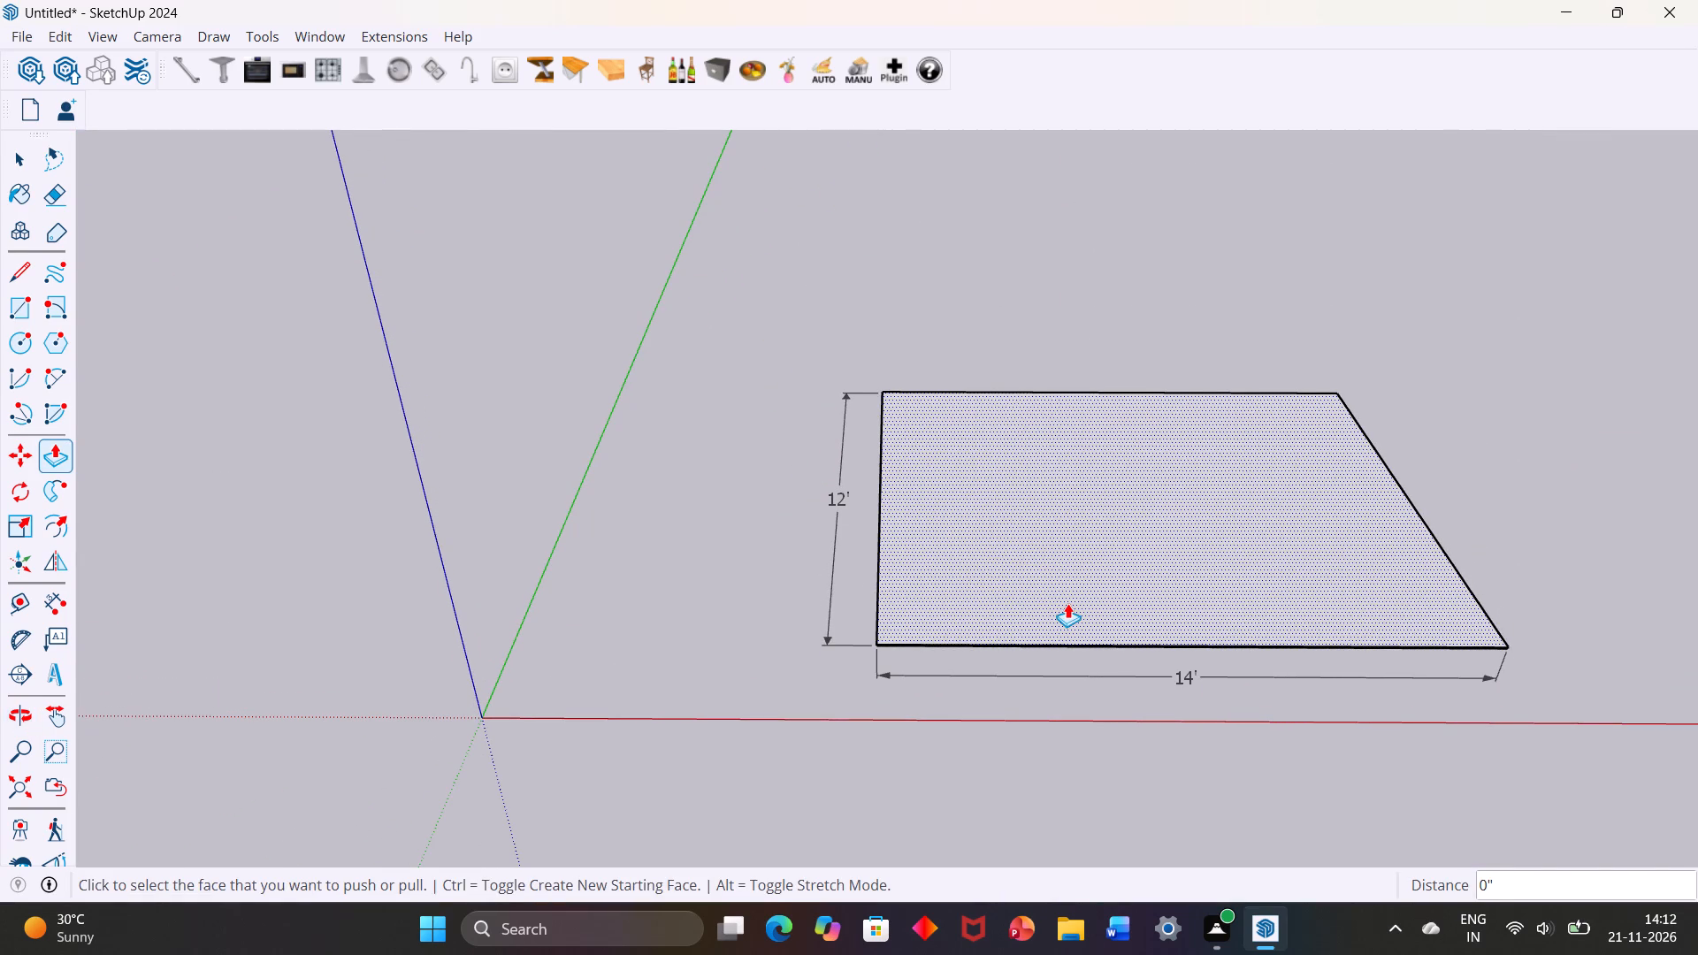
pyautogui.press('space')
pyautogui.scroll(-2, 1166, 407)
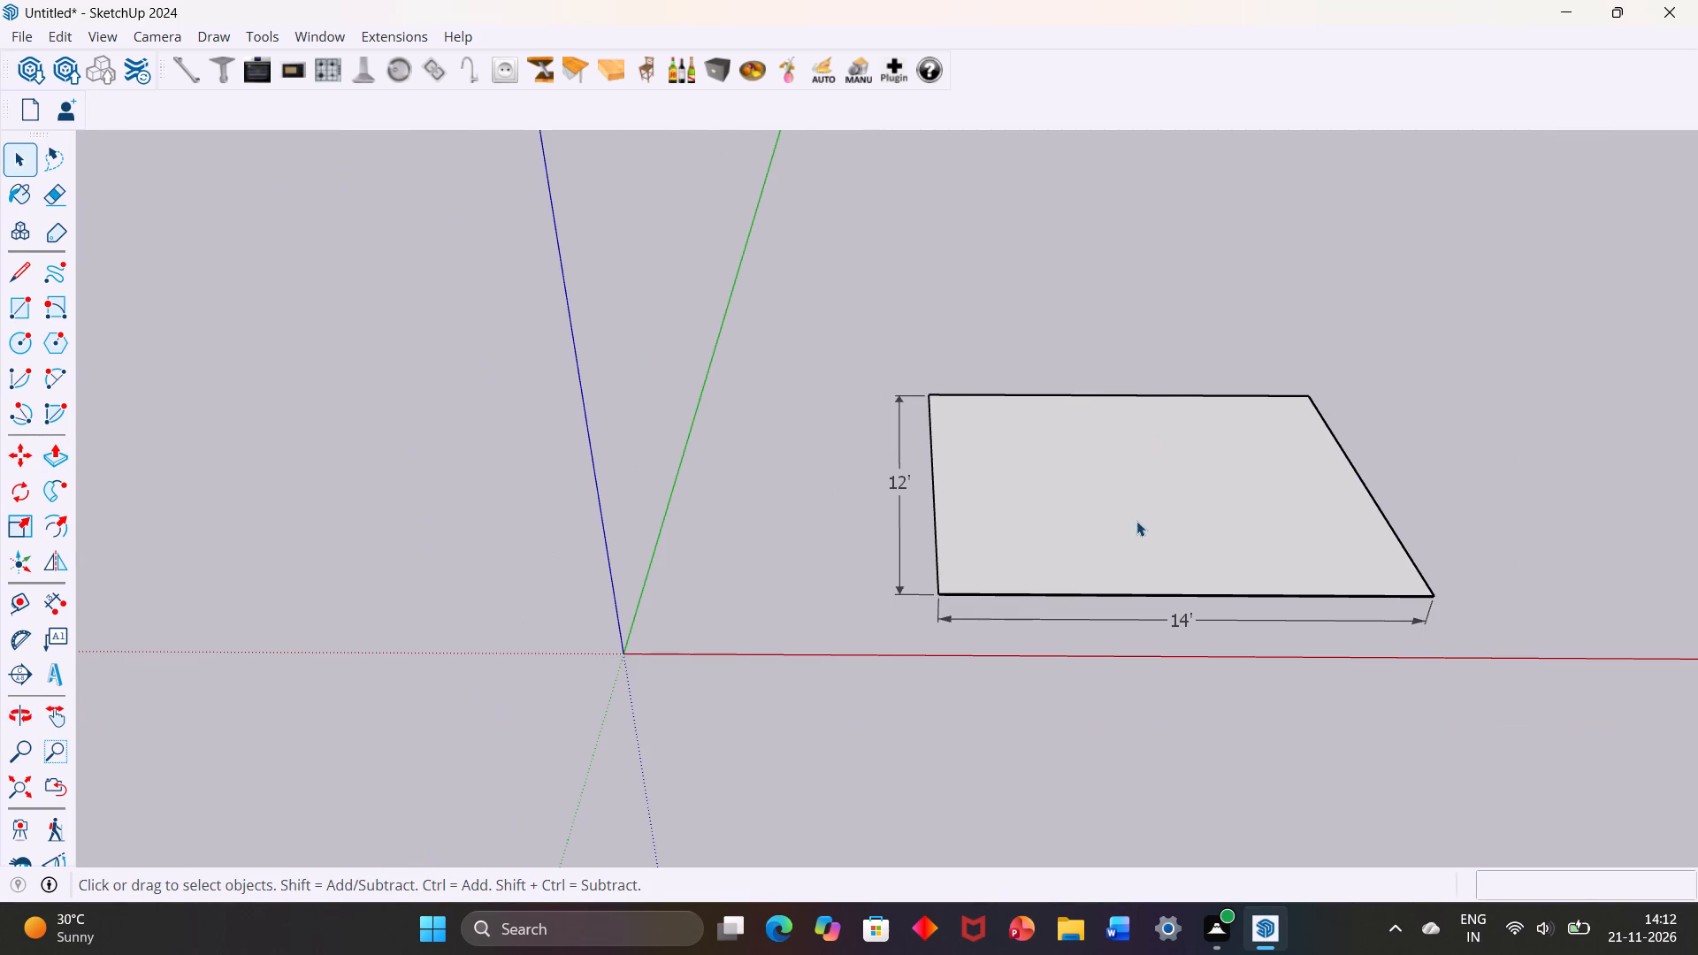
pyautogui.scroll(1, 1103, 555)
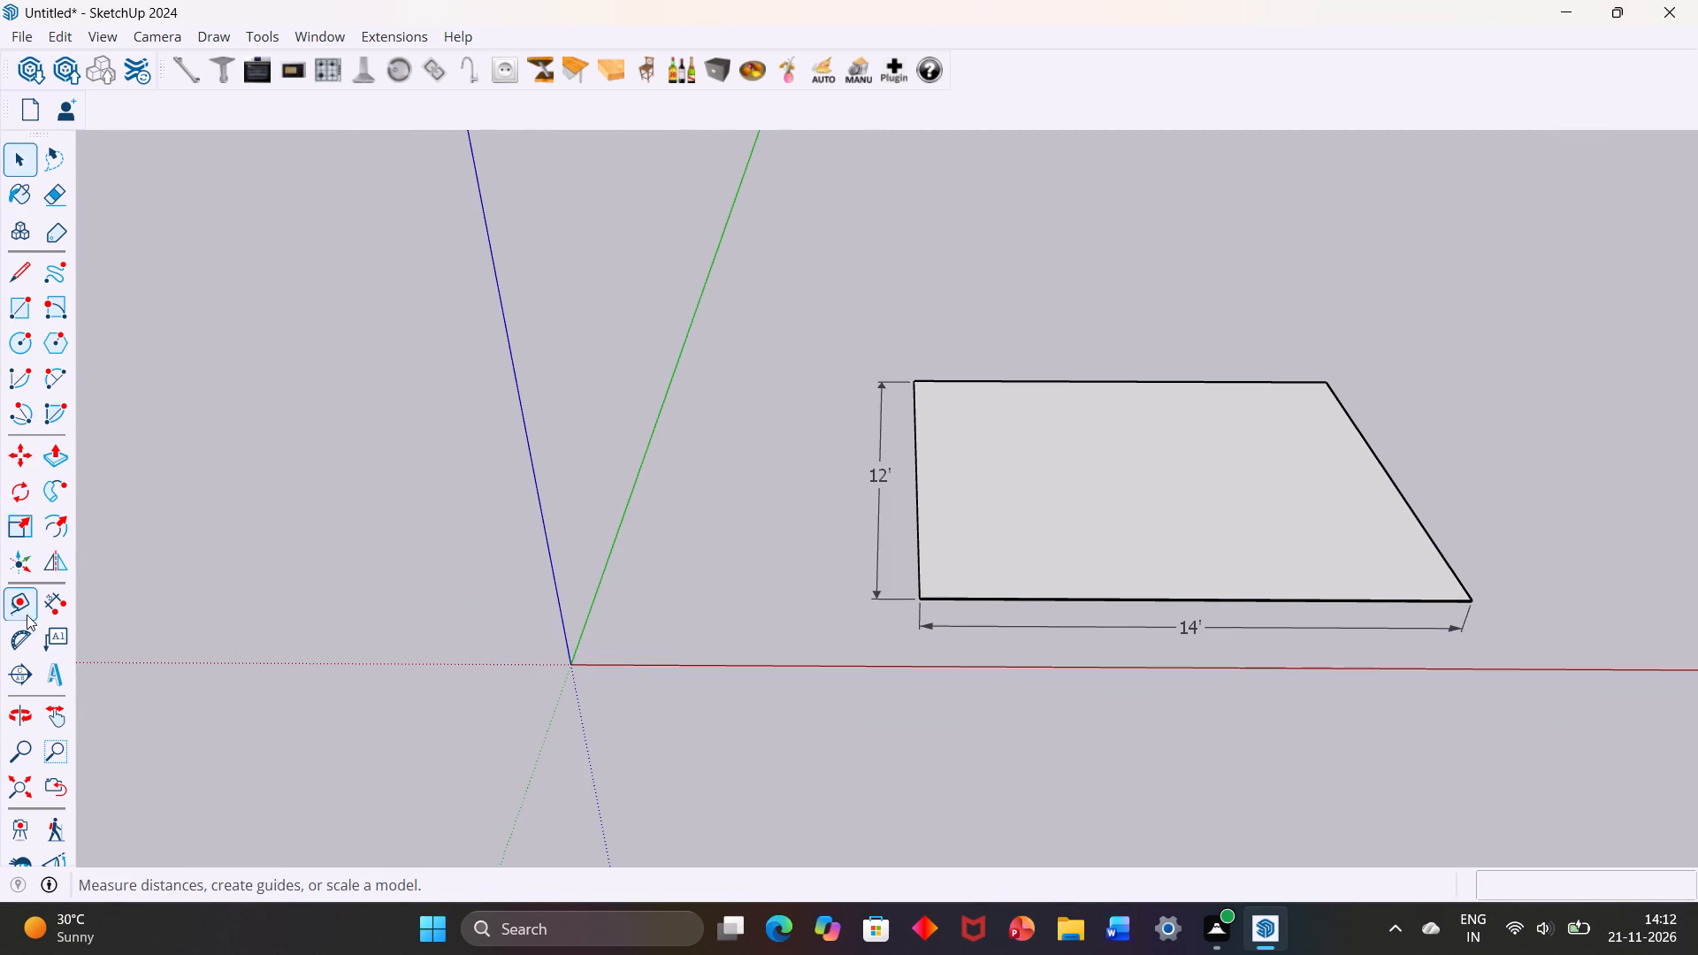
# Place three guides parallel to the slab's dimensioned 12' edge, spaced successively 2', 2' and 1' inward from that edge.
pyautogui.click(19, 607)
pyautogui.click(919, 560)
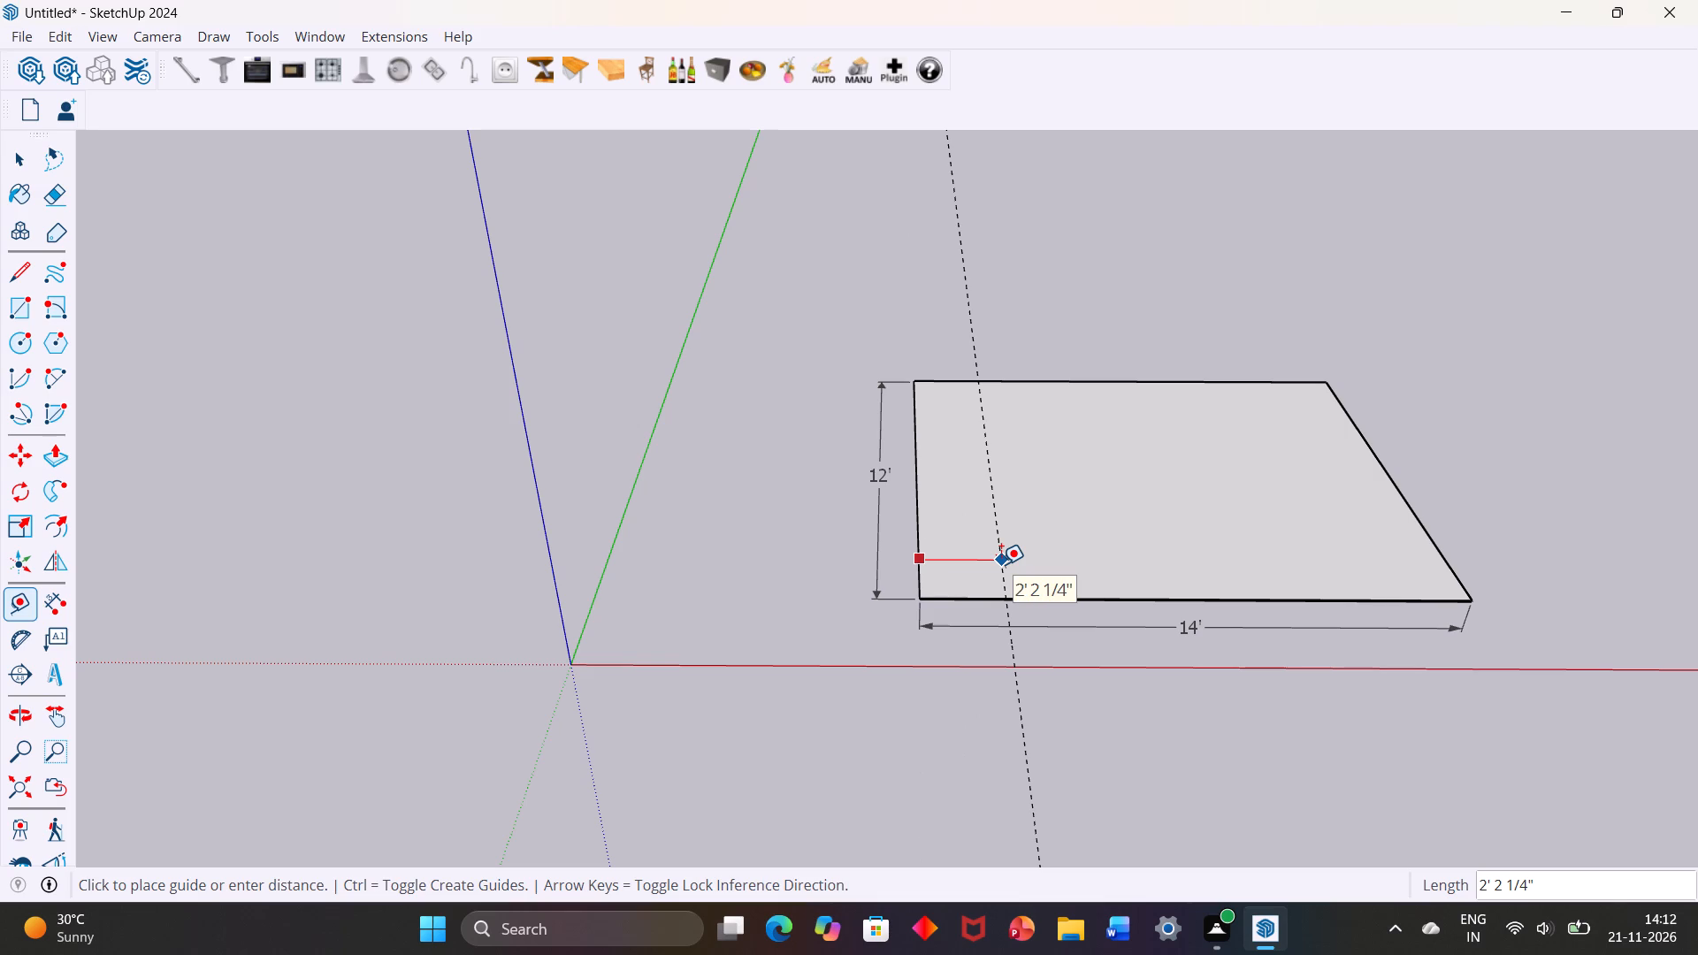
pyautogui.press('2')
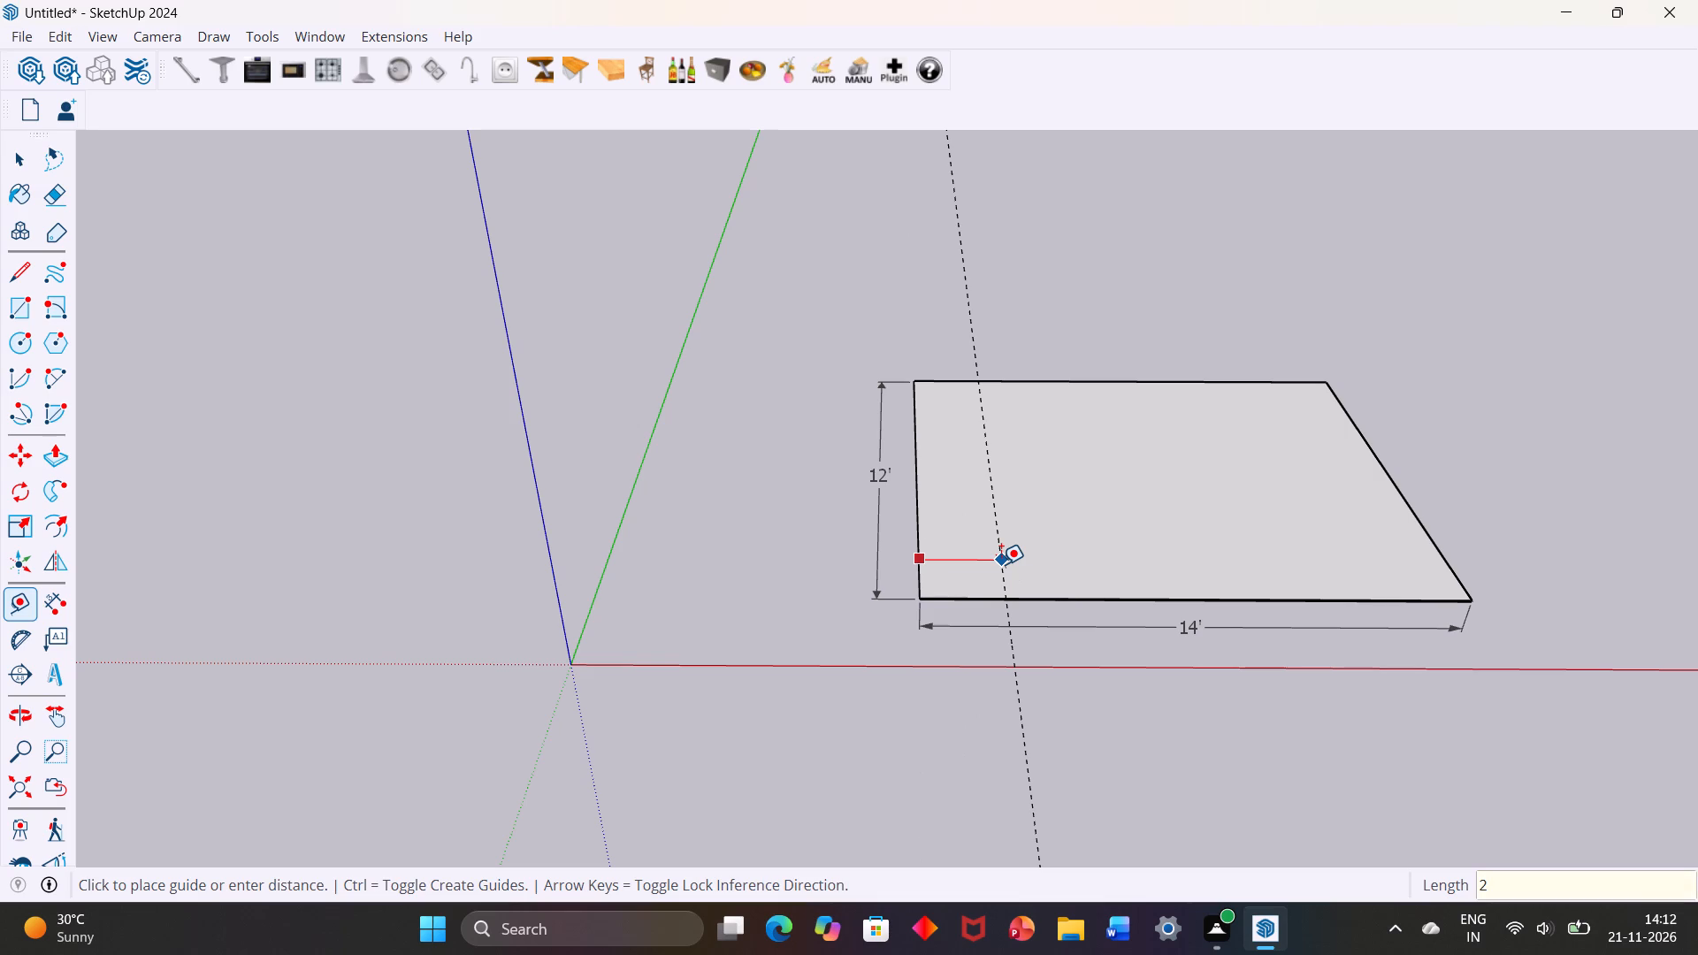
pyautogui.press("'")
pyautogui.press('Return')
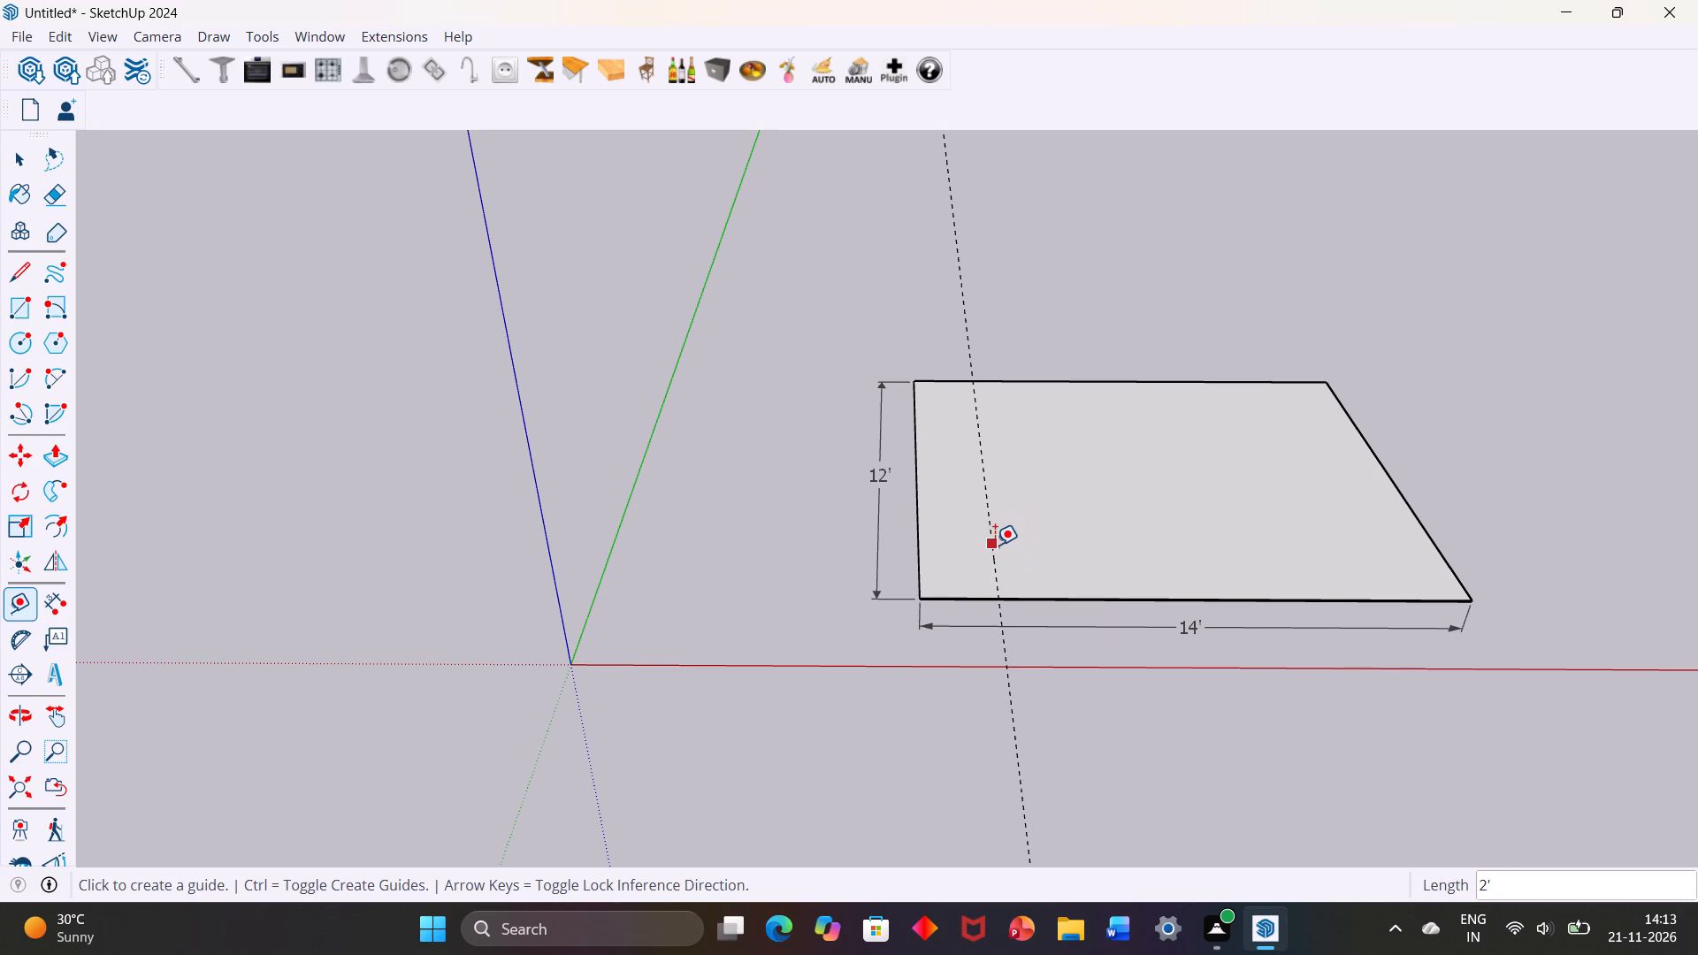
pyautogui.click(995, 545)
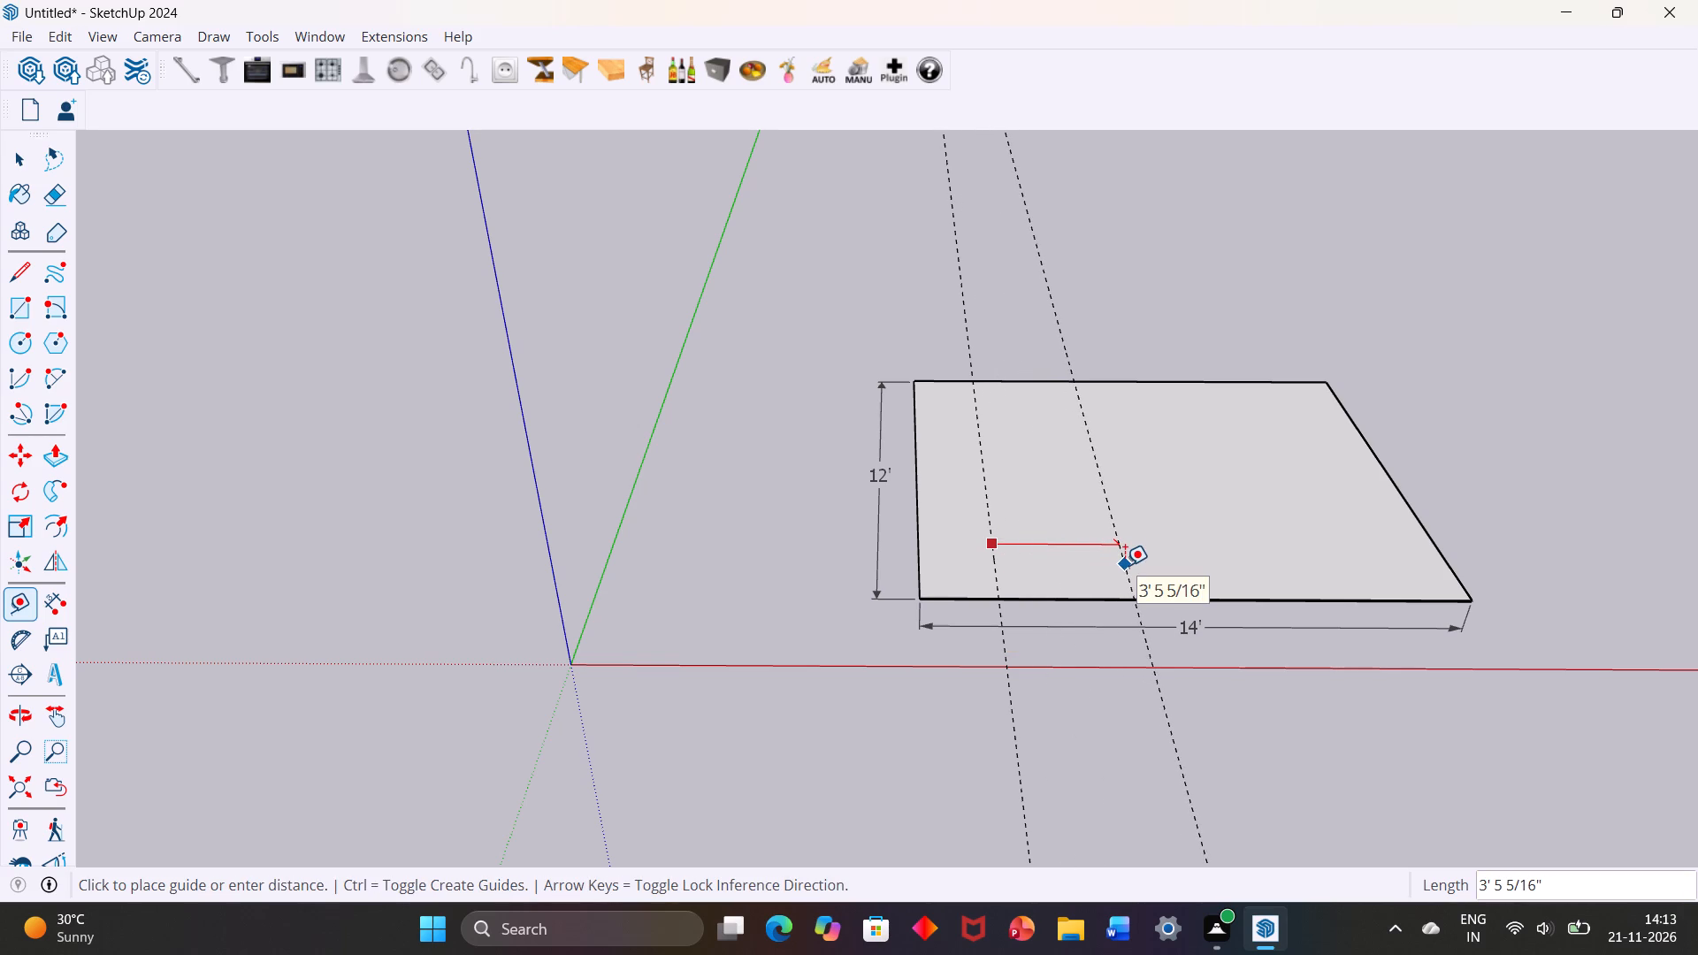
pyautogui.write("2'")
pyautogui.press('Return')
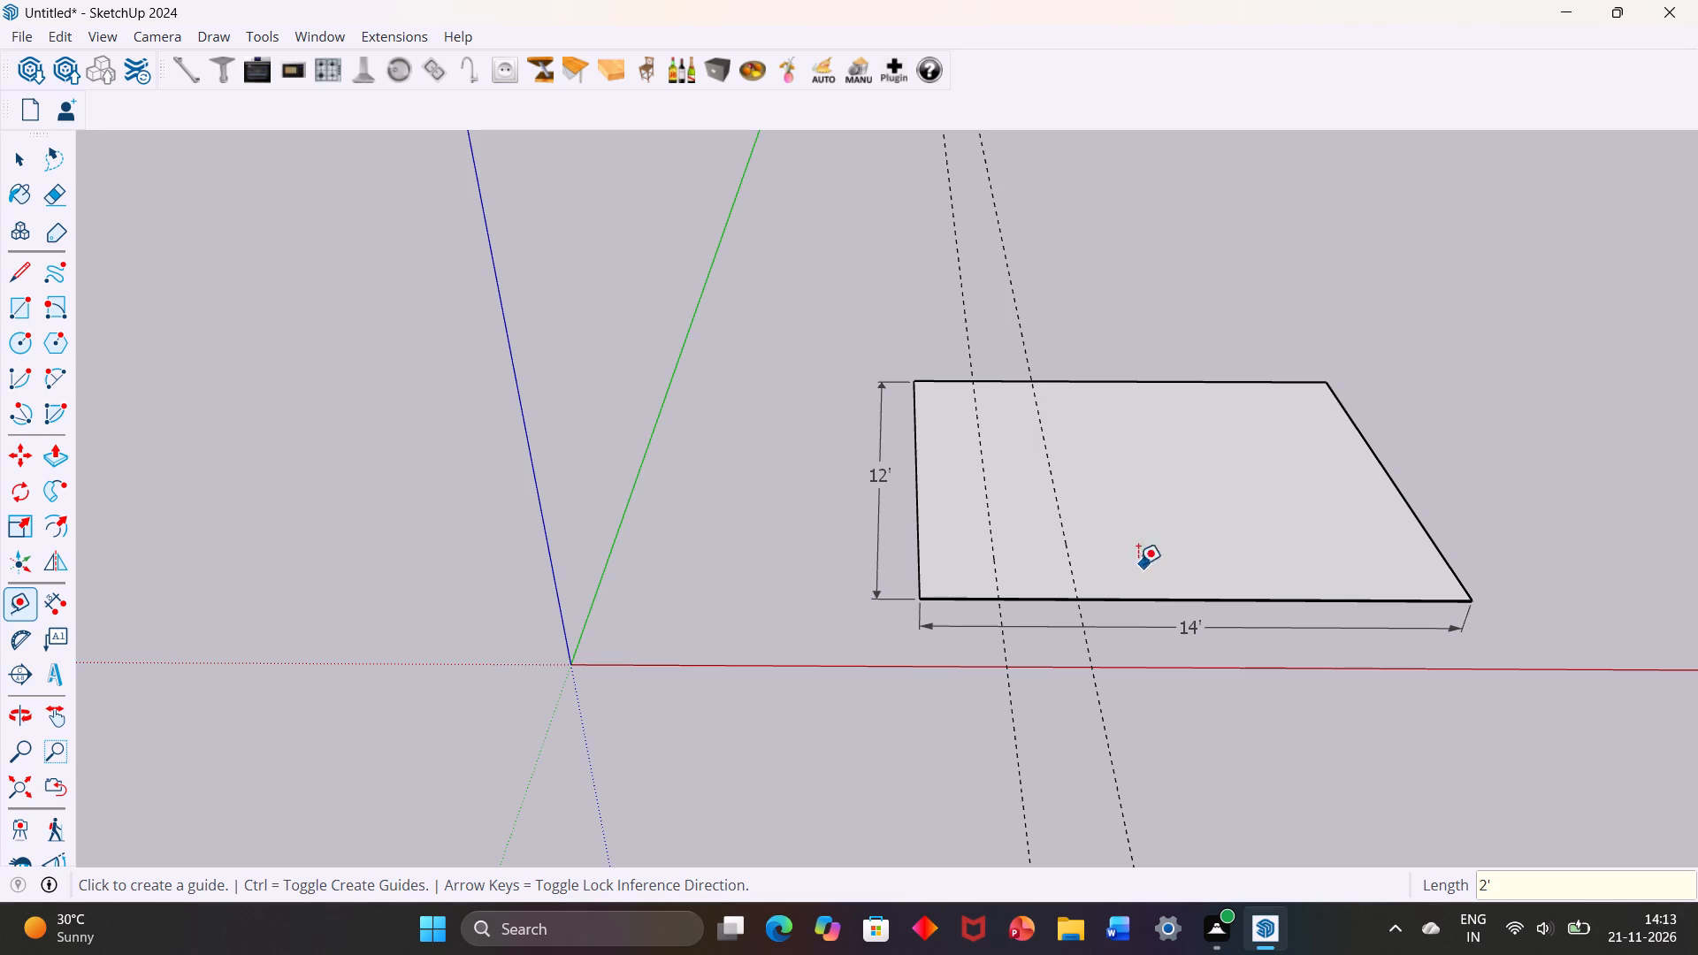
pyautogui.click(1075, 569)
pyautogui.write("1'")
pyautogui.press('Return')
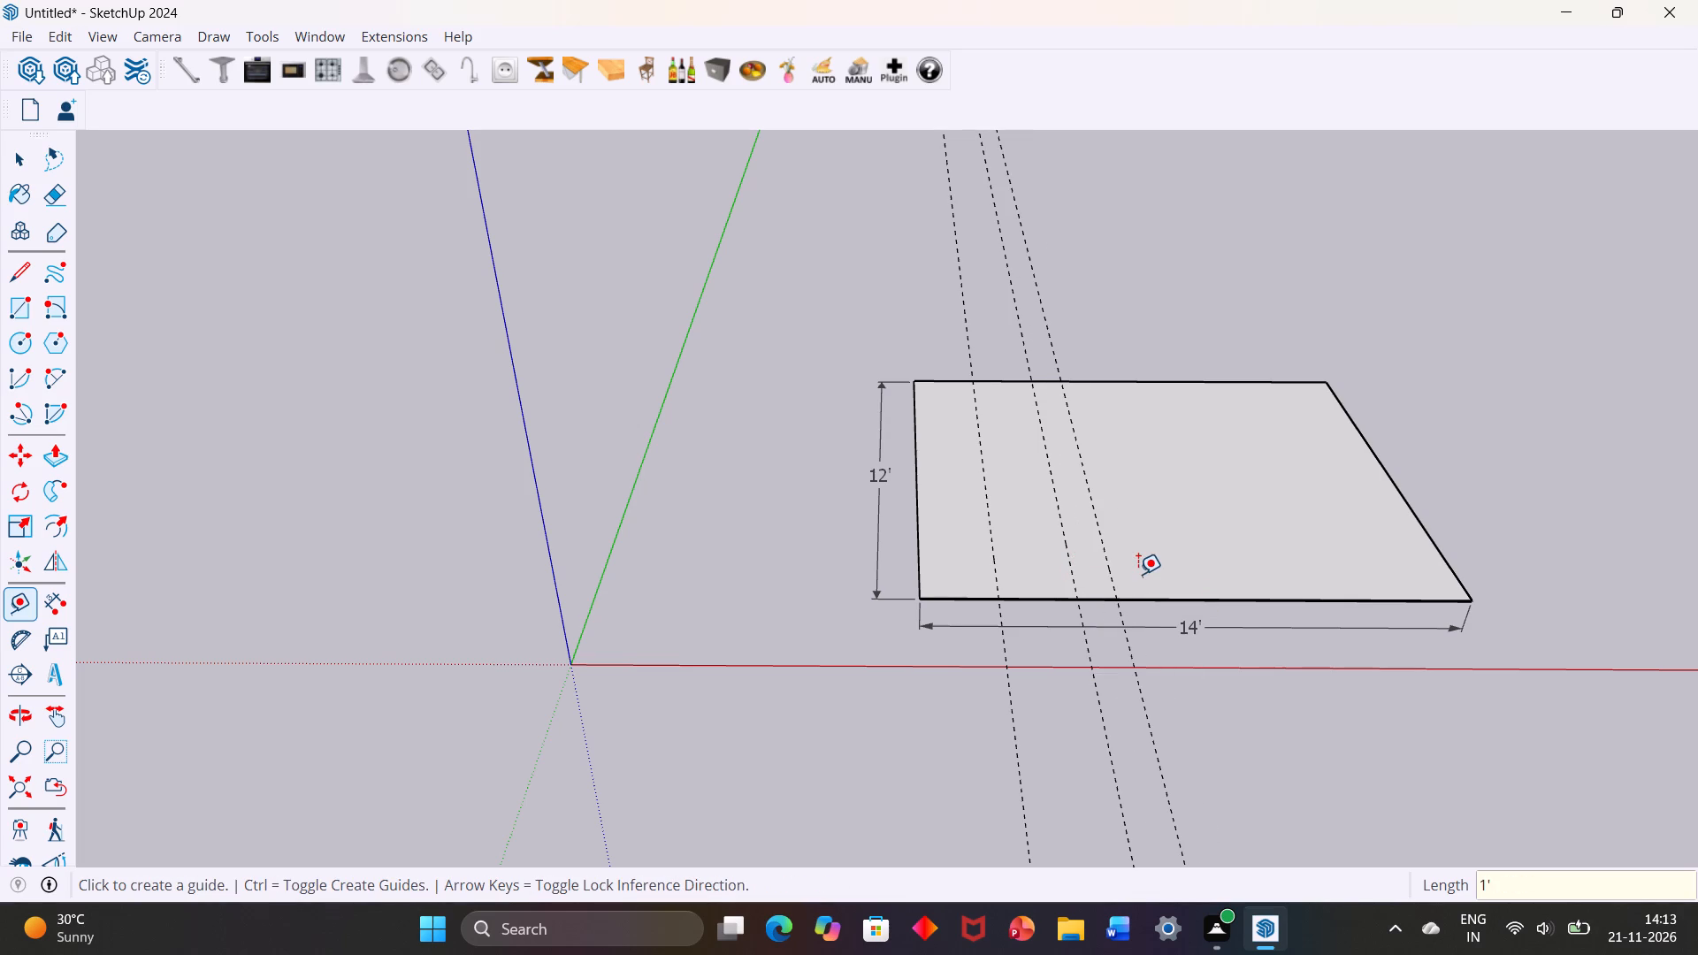
# Continue the parallel guides toward the slab's opposite short edge, spaced successively 6', 1' and 2' from the third guide.
pyautogui.click(1105, 543)
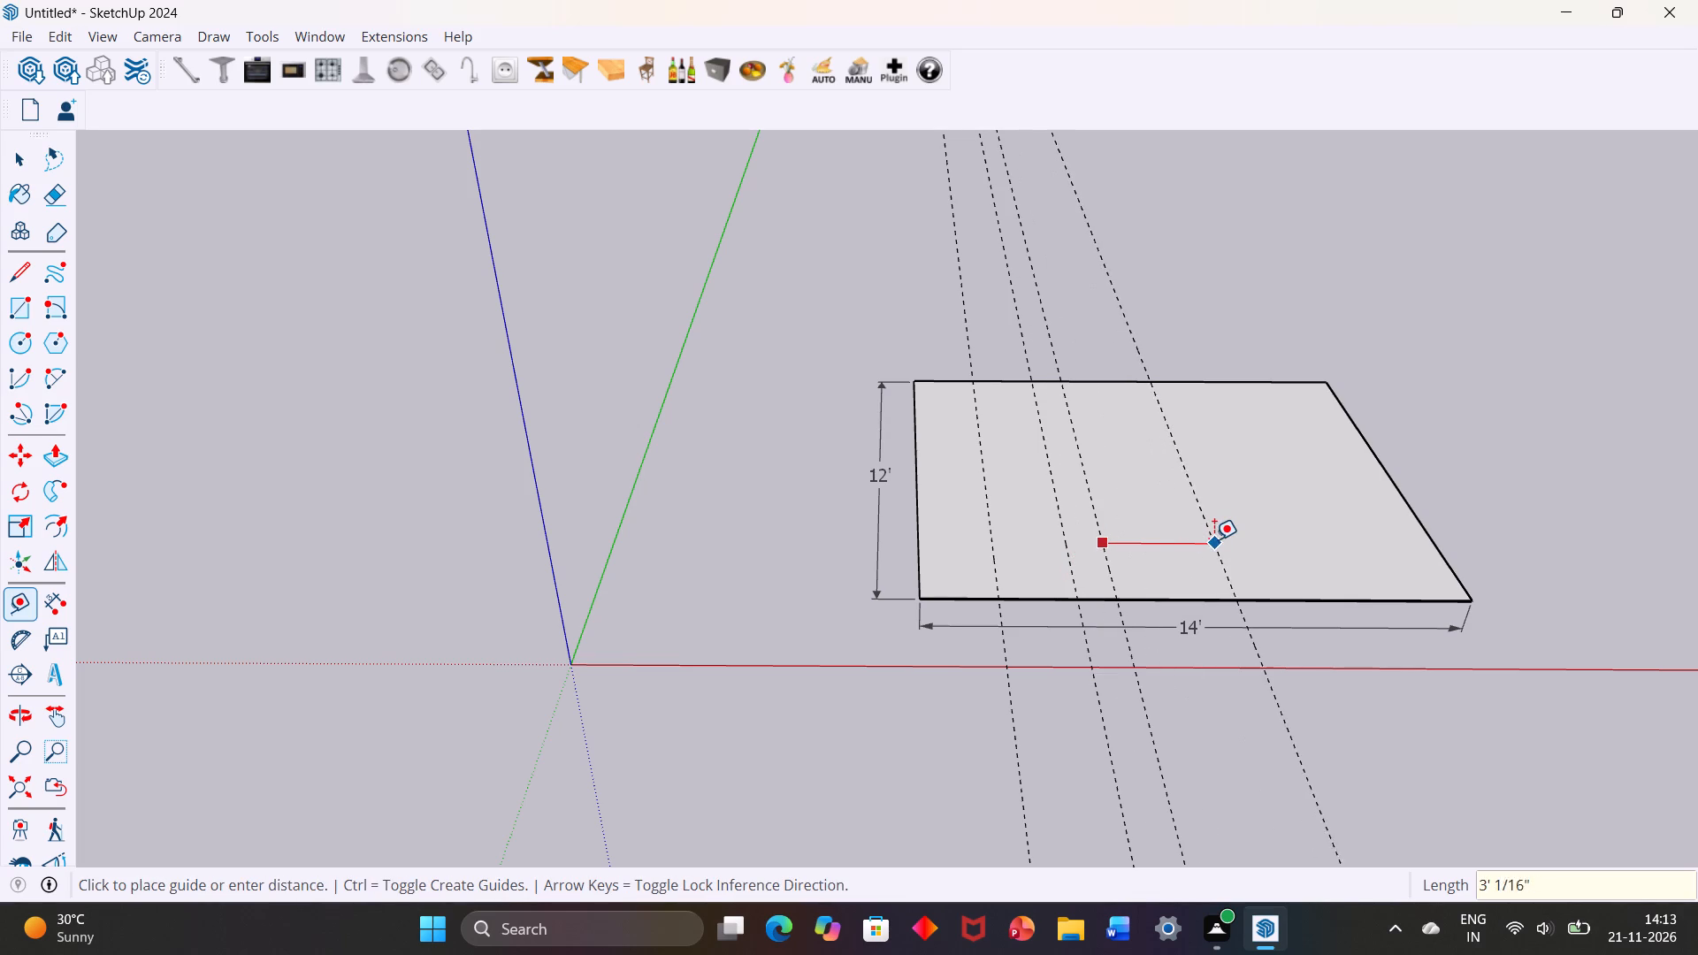
pyautogui.write("6'")
pyautogui.press('Return')
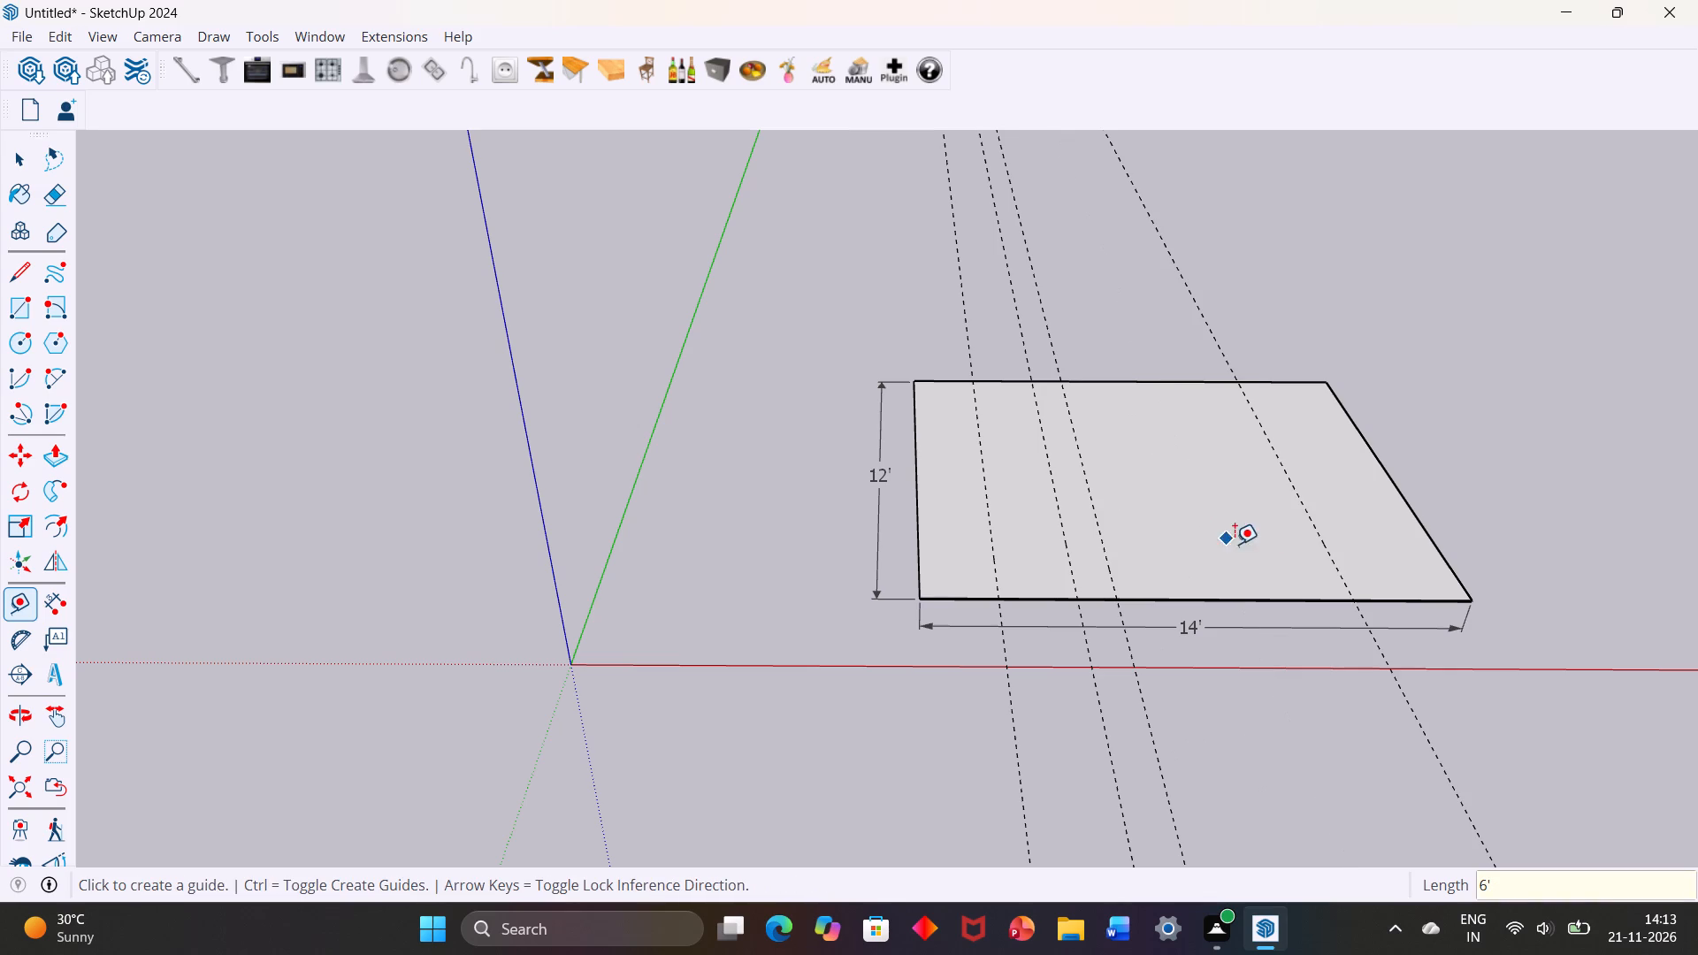
pyautogui.click(1335, 562)
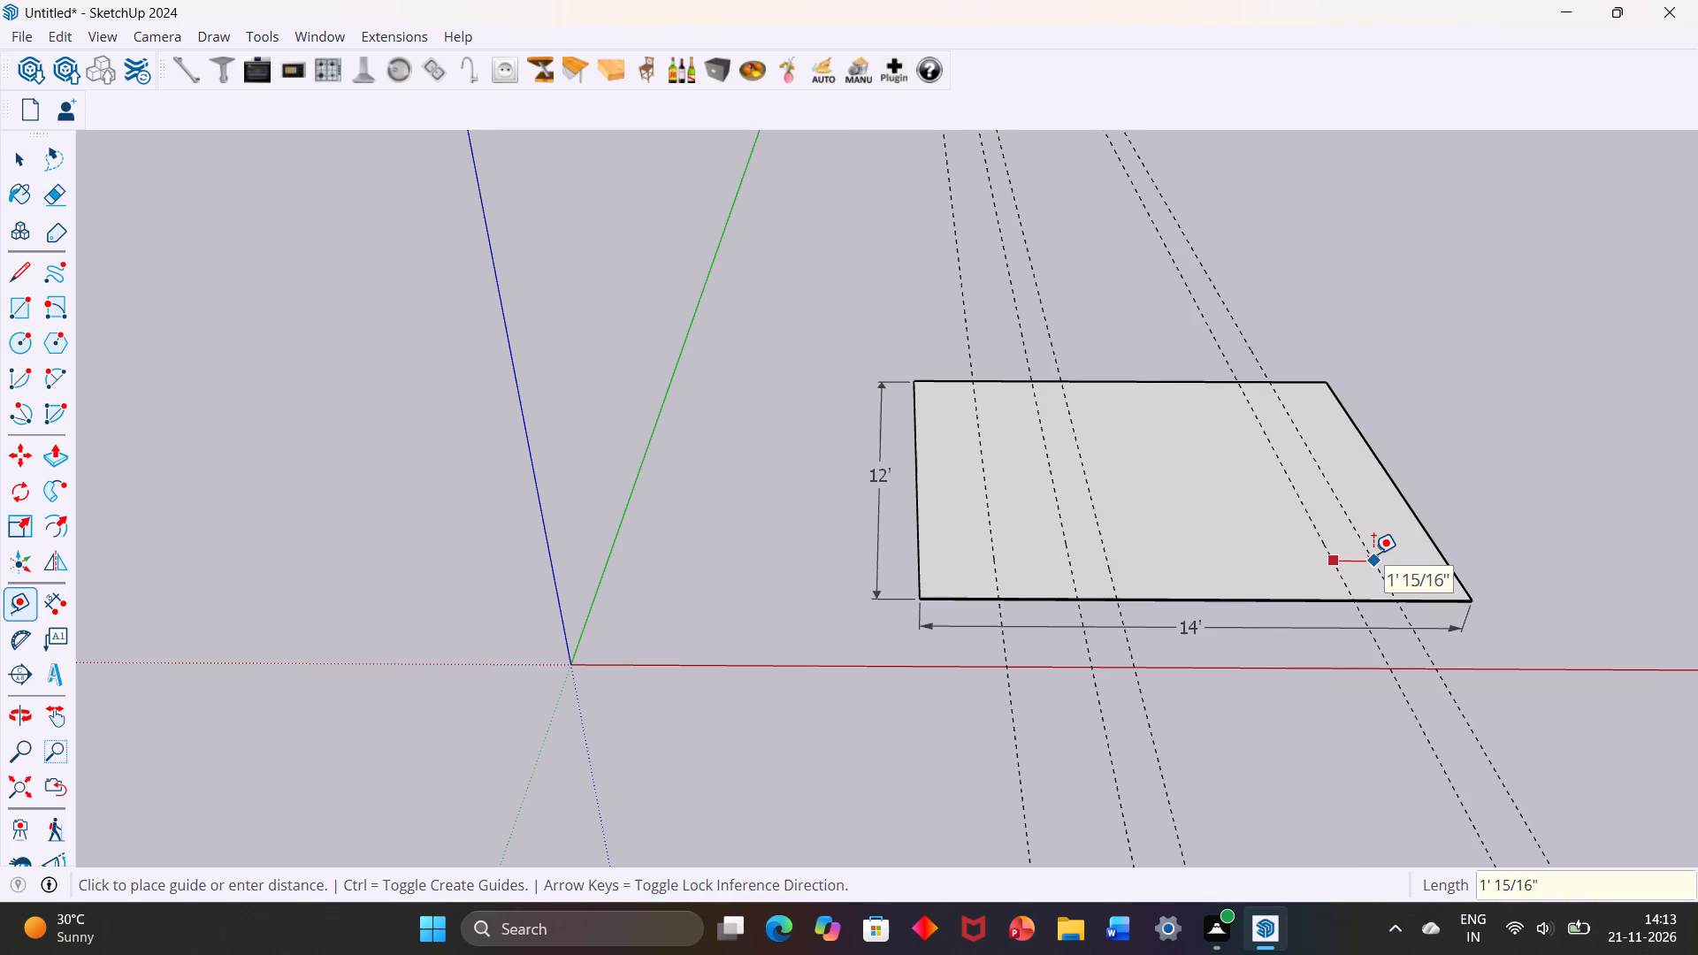
pyautogui.write("1'")
pyautogui.press('Return')
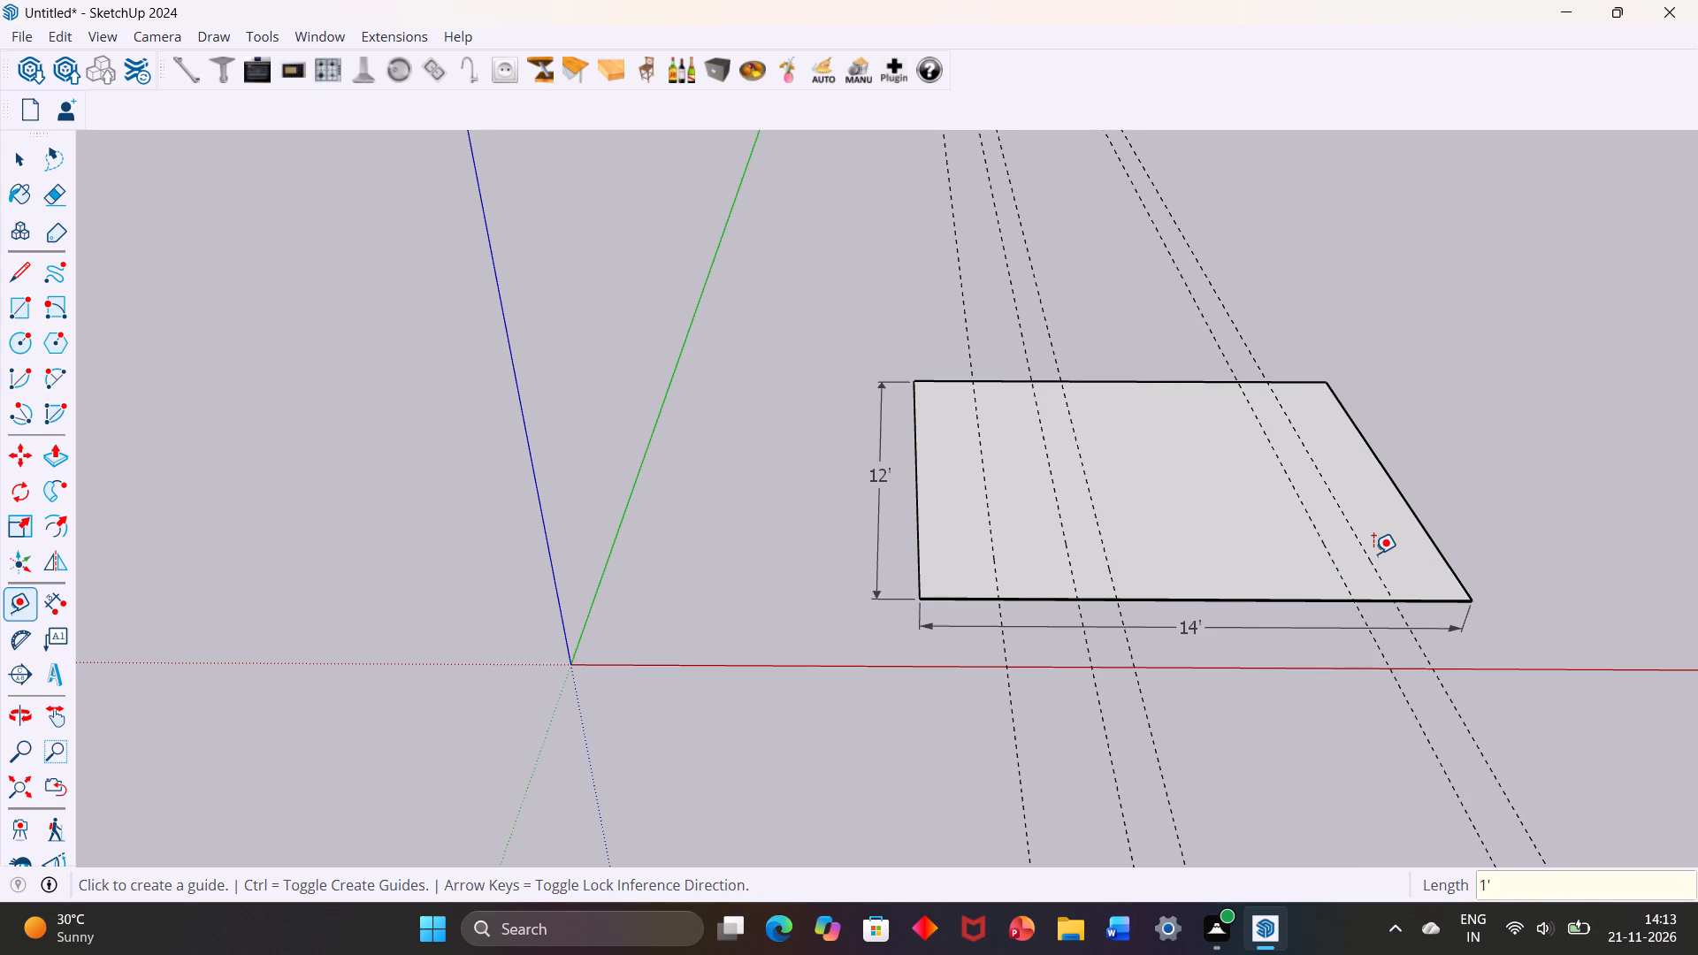
pyautogui.click(1365, 545)
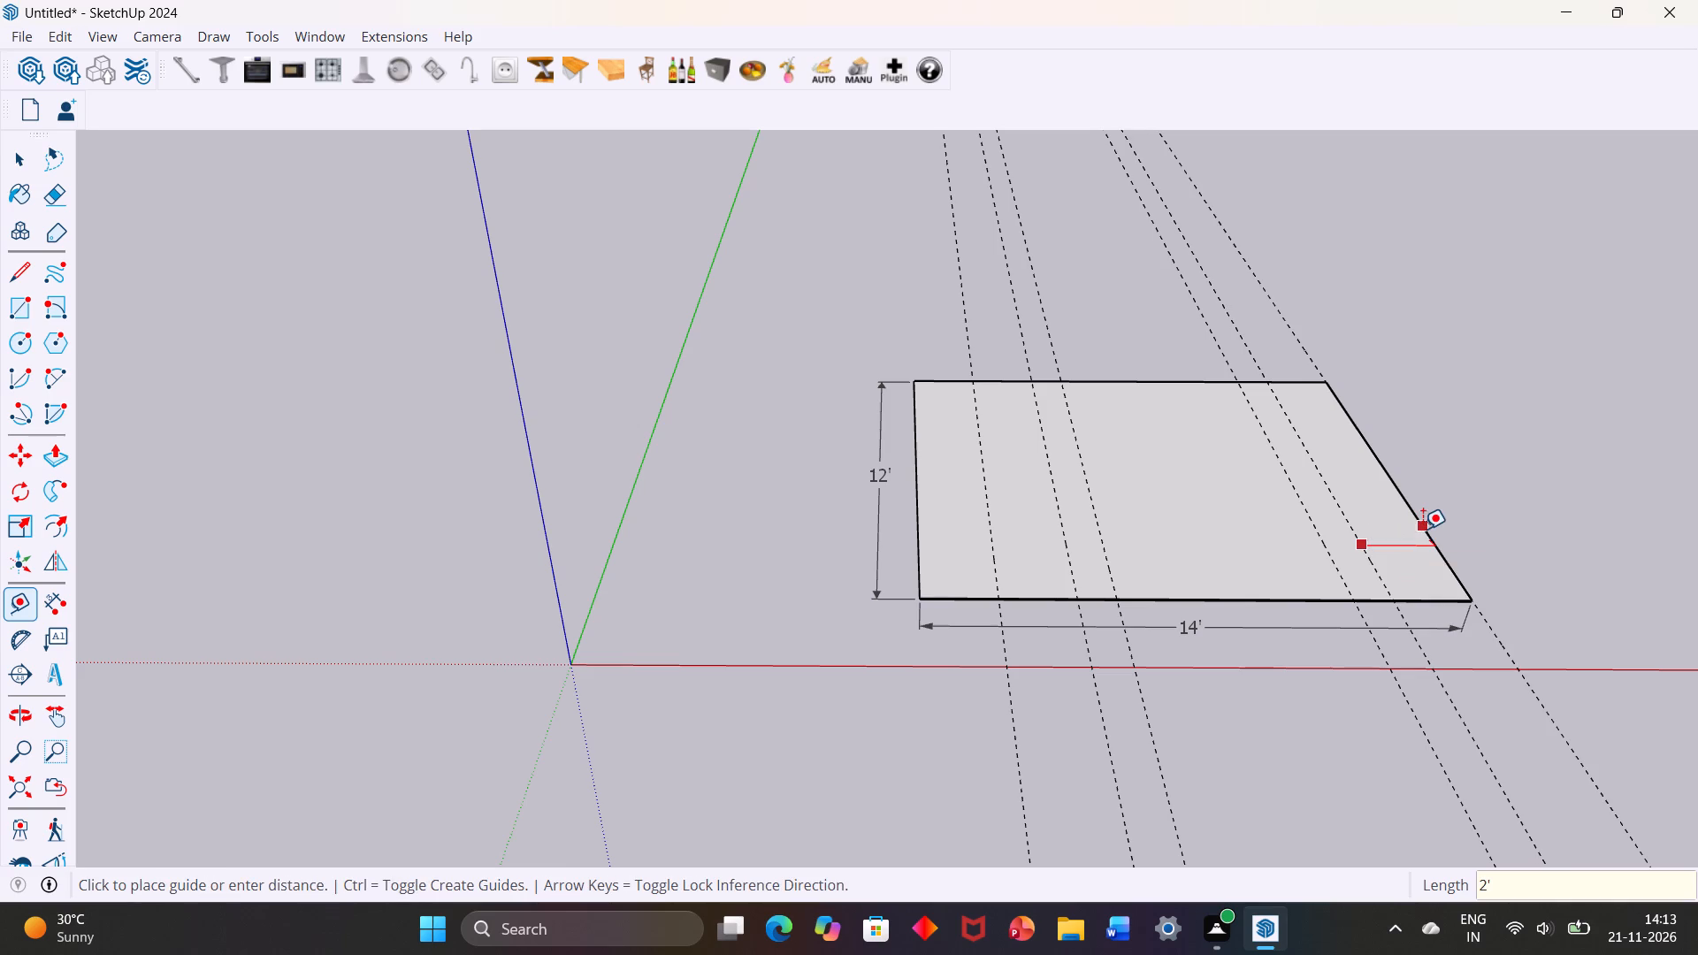
pyautogui.write("2'")
pyautogui.press('Return')
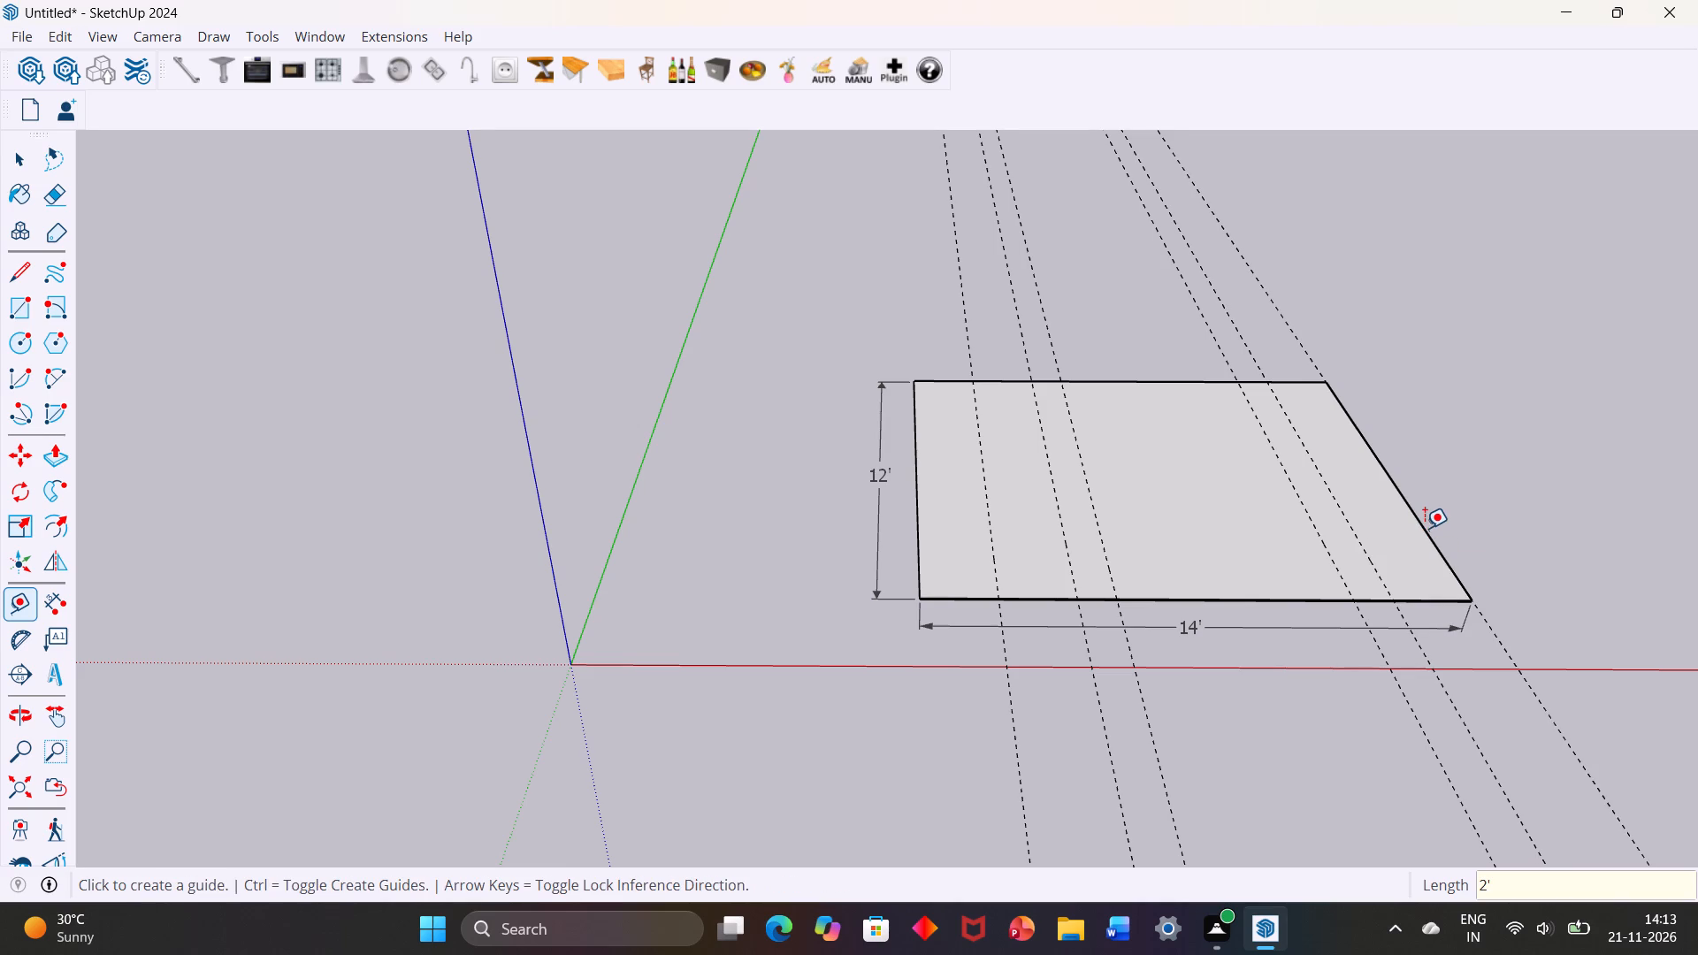
# Examine the guide layout across the slab from several angles and distances.
pyautogui.moveTo(1376, 583); pyautogui.dragTo(1351, 570, button='middle')
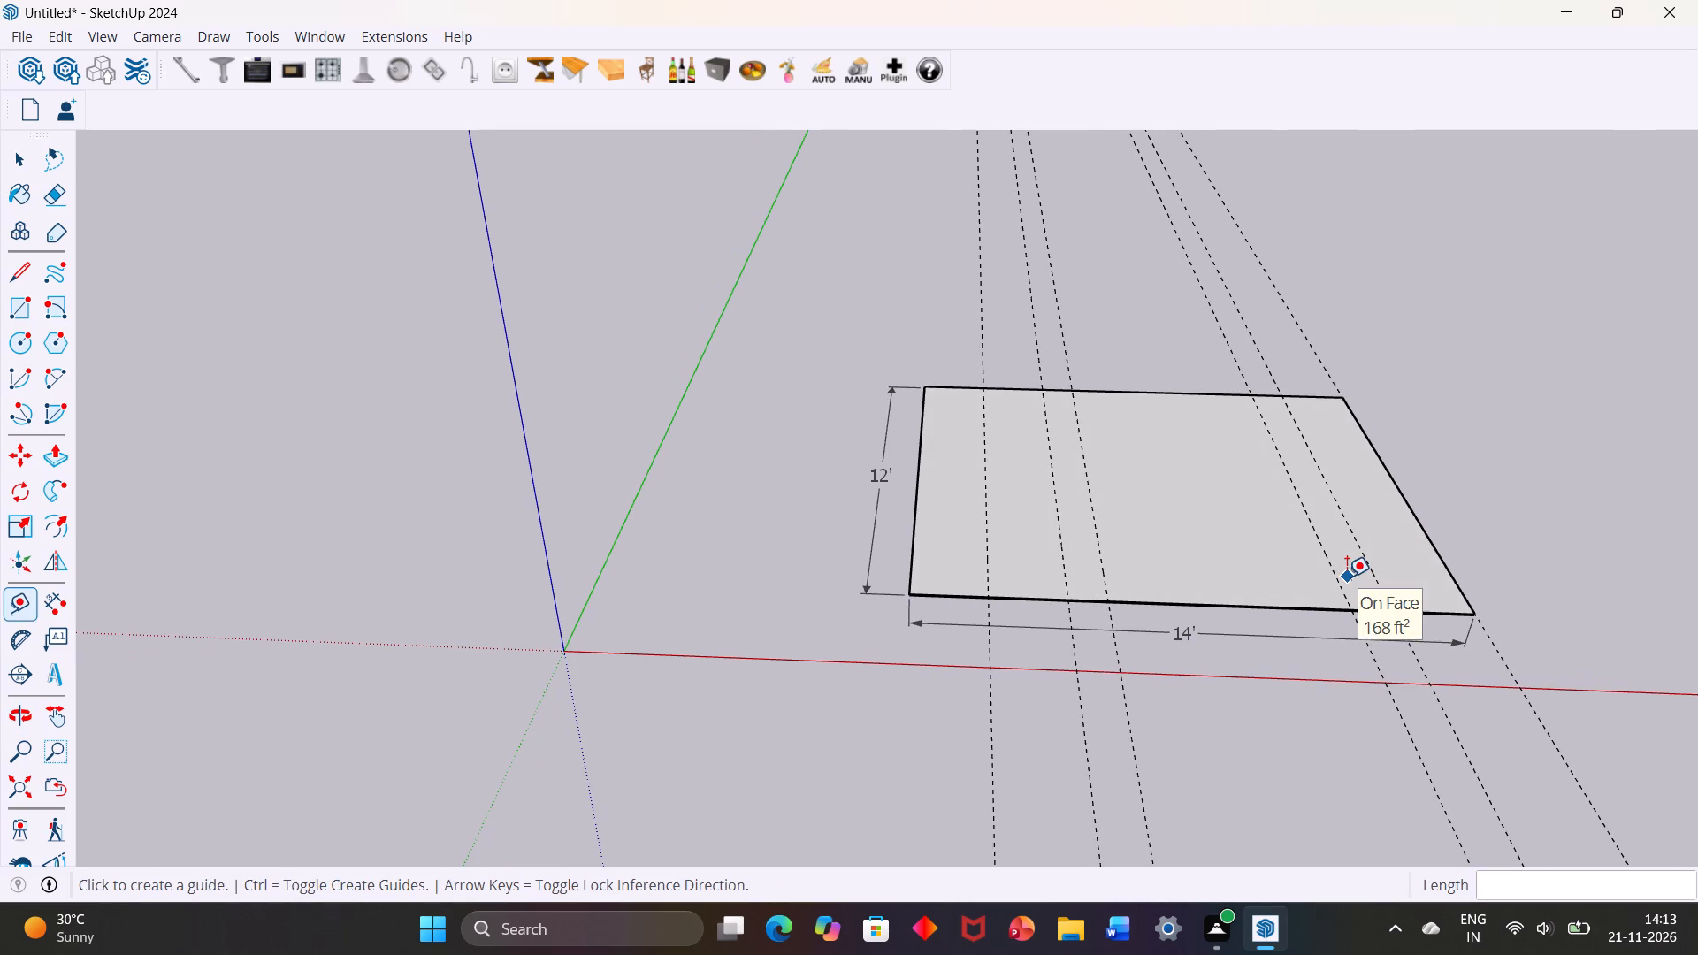
pyautogui.press('Escape')
pyautogui.press('space')
pyautogui.moveTo(1309, 546); pyautogui.dragTo(1271, 505, button='middle')
pyautogui.scroll(-1, 1302, 405)
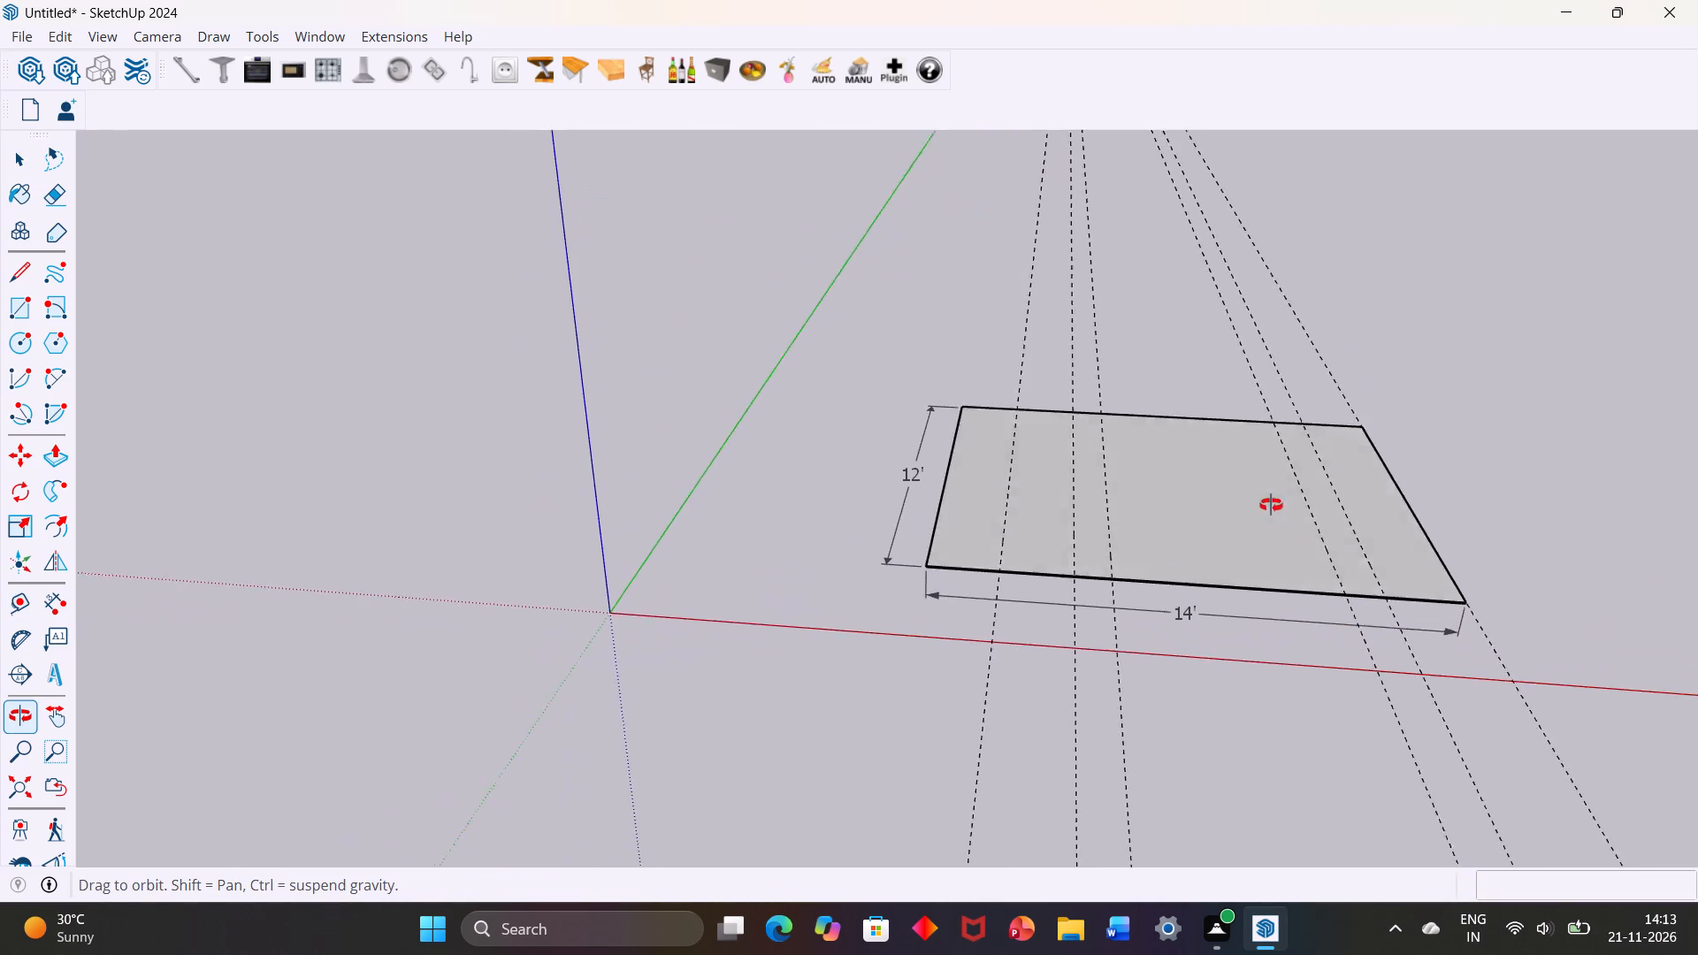
pyautogui.moveTo(1271, 505); pyautogui.dragTo(1289, 557, button='middle')
pyautogui.moveTo(1246, 545); pyautogui.dragTo(865, 386, button='middle')
pyautogui.moveTo(1126, 689); pyautogui.dragTo(1044, 561, button='middle')
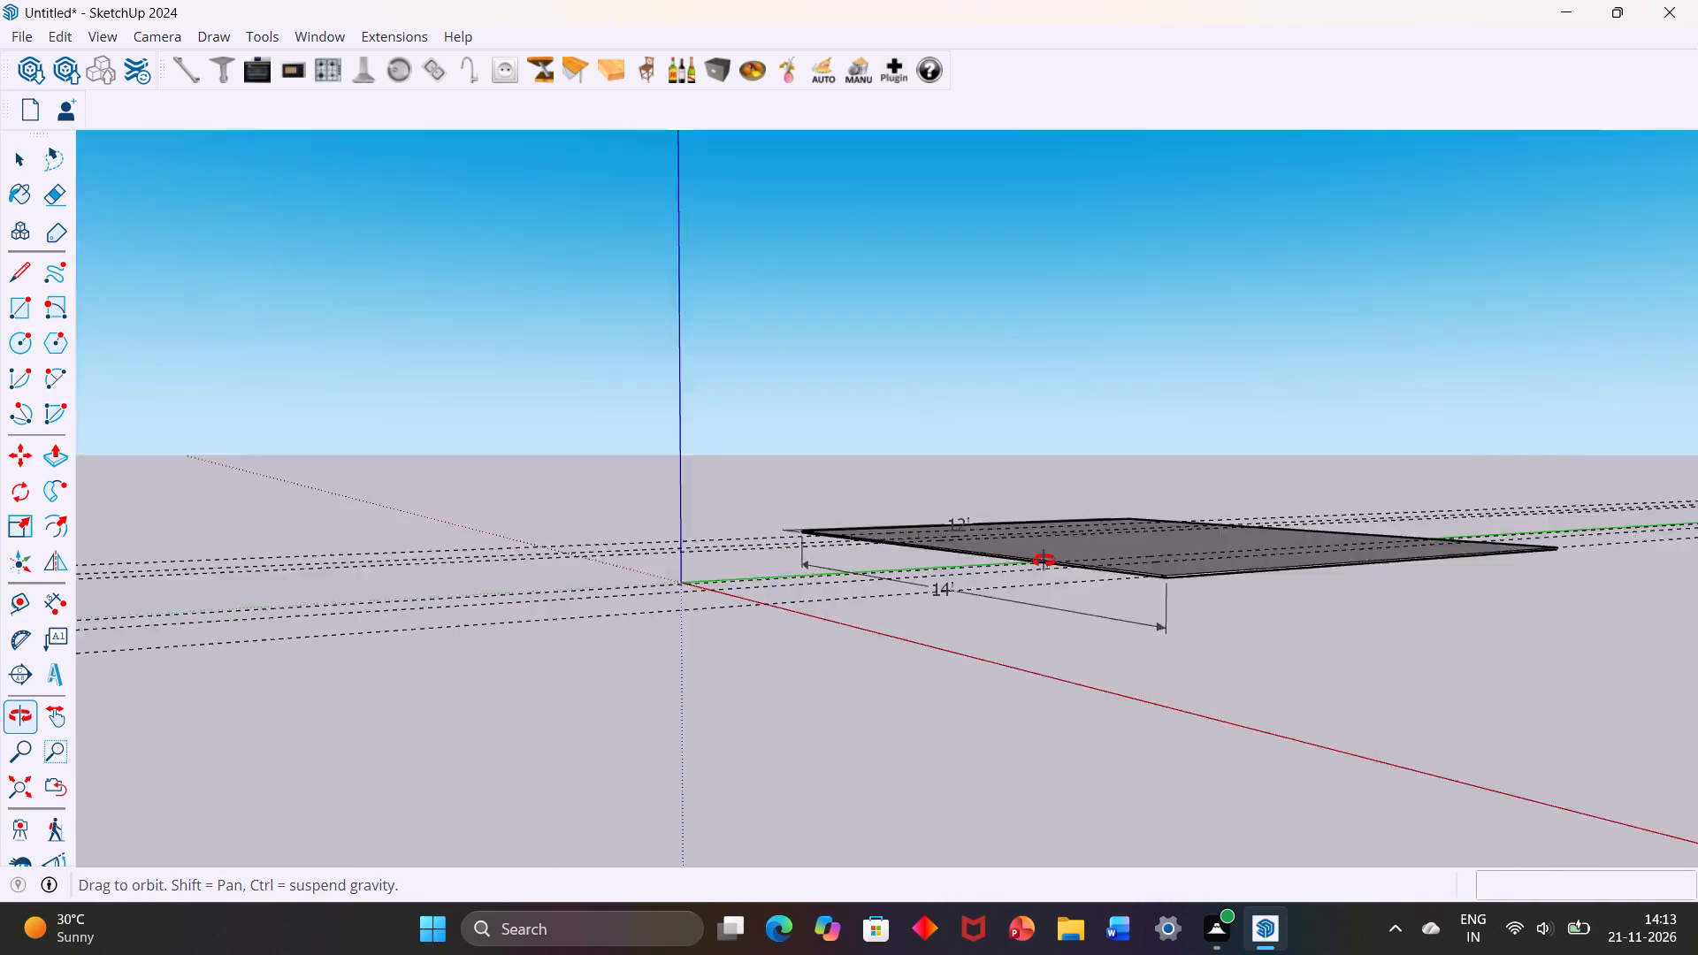
pyautogui.moveTo(1044, 561); pyautogui.dragTo(1002, 511, button='middle')
pyautogui.moveTo(1153, 439); pyautogui.dragTo(1133, 736, button='middle')
pyautogui.scroll(9, 1133, 736)
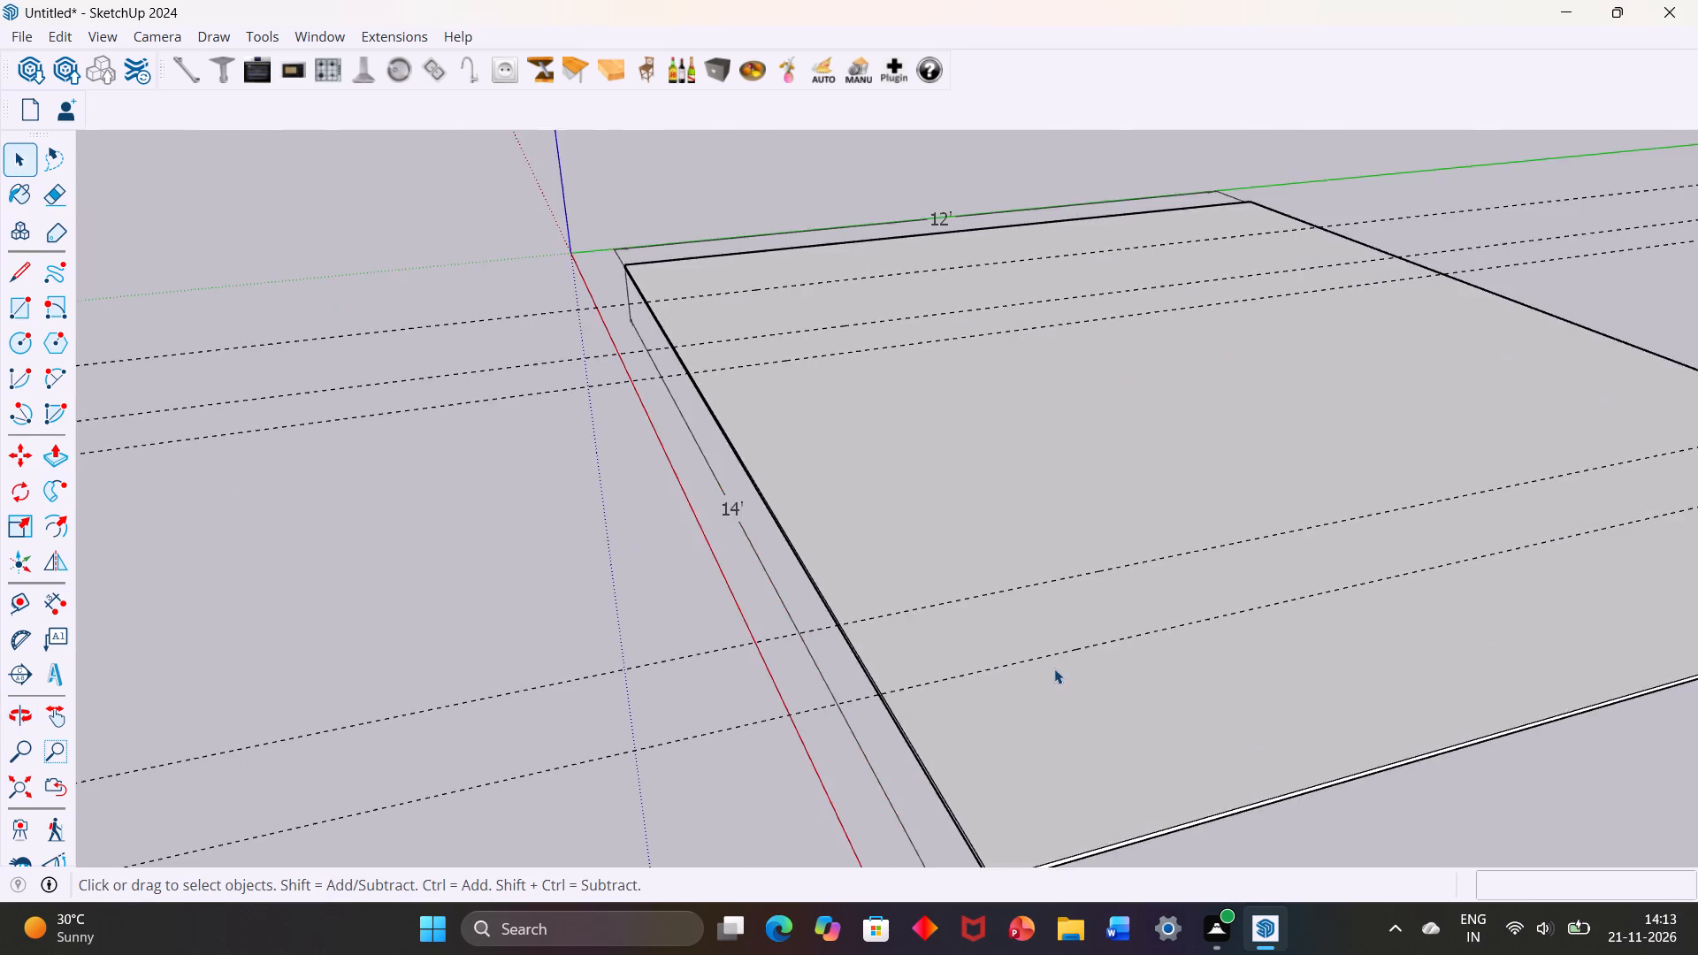
pyautogui.scroll(20, 1054, 668)
pyautogui.scroll(2, 1054, 668)
pyautogui.moveTo(982, 680); pyautogui.dragTo(955, 670, button='middle')
pyautogui.scroll(-3, 838, 580)
pyautogui.moveTo(838, 580); pyautogui.dragTo(892, 480, button='middle')
pyautogui.scroll(-7, 919, 462)
pyautogui.moveTo(772, 542); pyautogui.dragTo(1289, 602, button='middle')
pyautogui.scroll(-1, 786, 555)
pyautogui.scroll(-4, 1086, 523)
pyautogui.scroll(-4, 784, 470)
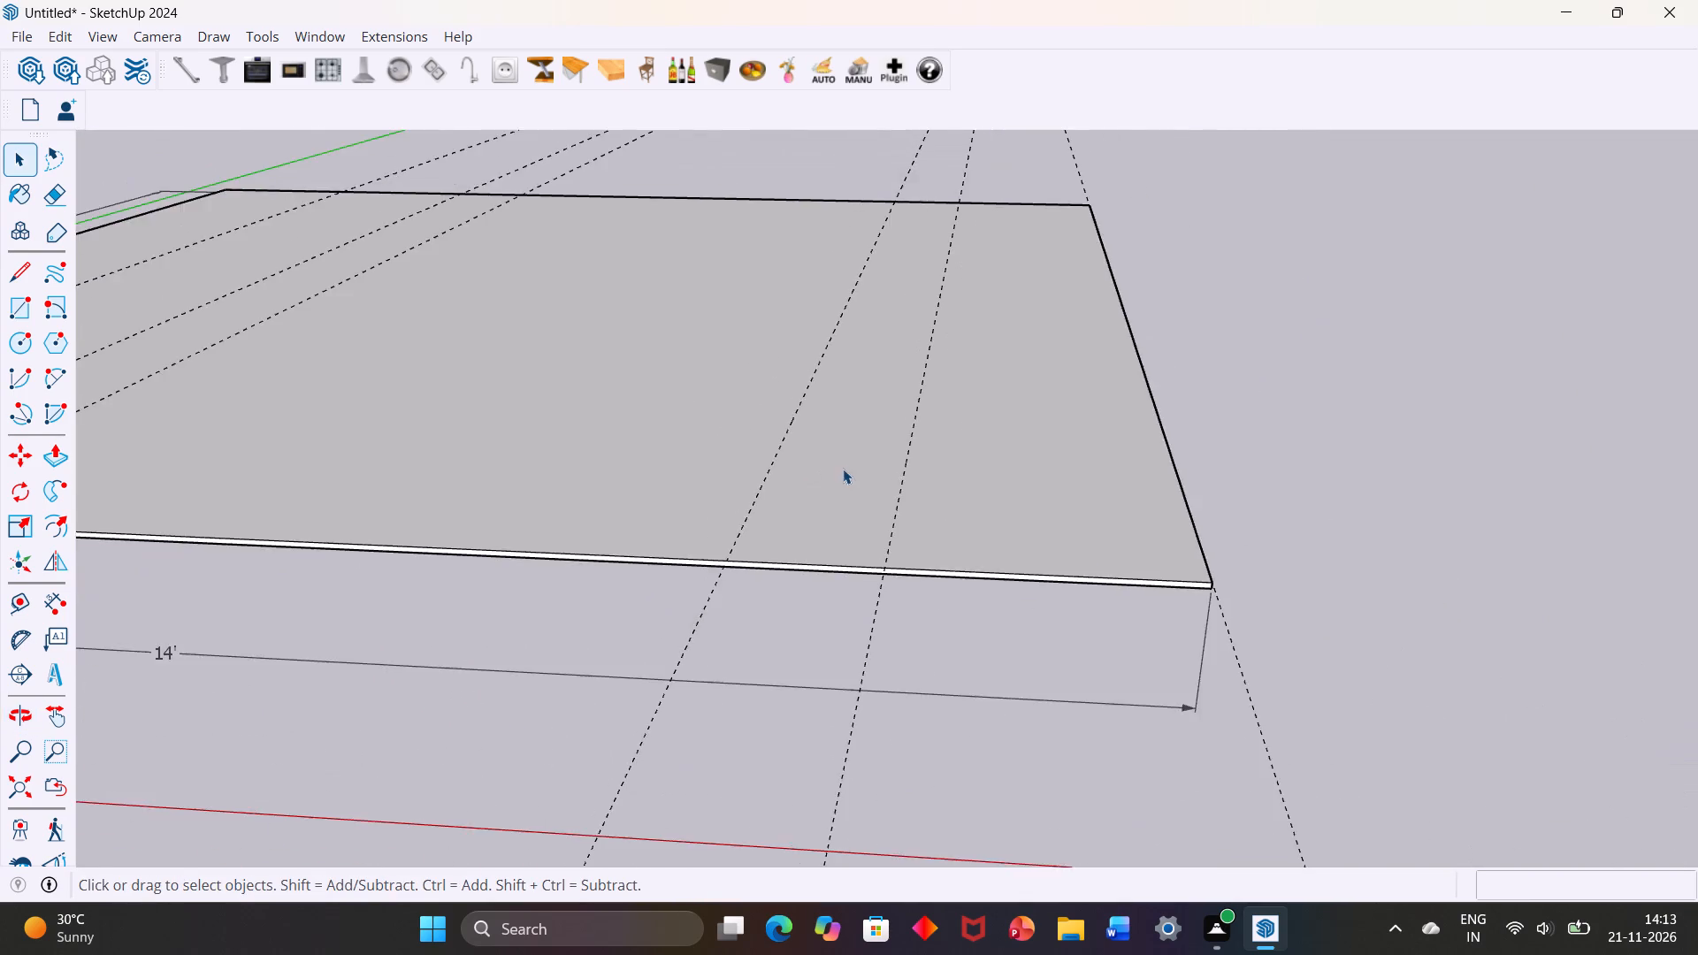
pyautogui.scroll(-8, 843, 469)
pyautogui.scroll(-4, 965, 482)
pyautogui.scroll(1, 441, 477)
pyautogui.moveTo(449, 476); pyautogui.dragTo(526, 498, button='middle')
pyautogui.scroll(-1, 525, 489)
pyautogui.scroll(2, 514, 500)
pyautogui.moveTo(512, 500); pyautogui.dragTo(537, 483, button='middle')
pyautogui.moveTo(544, 516); pyautogui.dragTo(539, 560, button='middle')
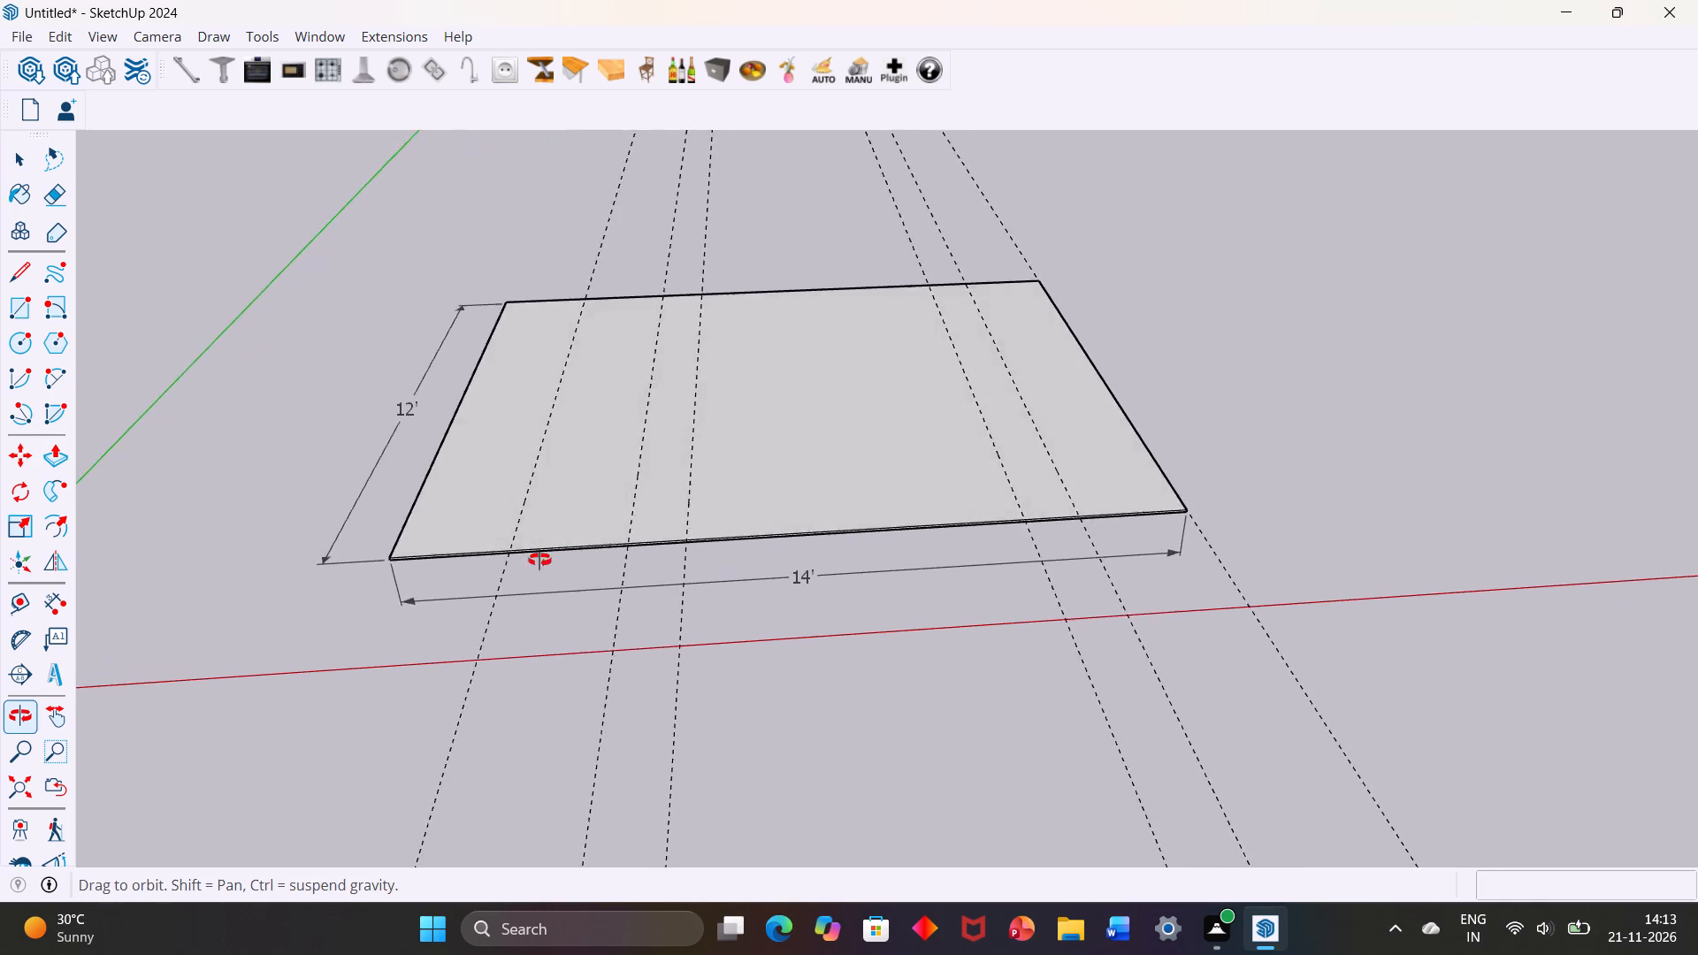
pyautogui.moveTo(539, 560); pyautogui.dragTo(539, 579, button='middle')
pyautogui.scroll(1, 539, 579)
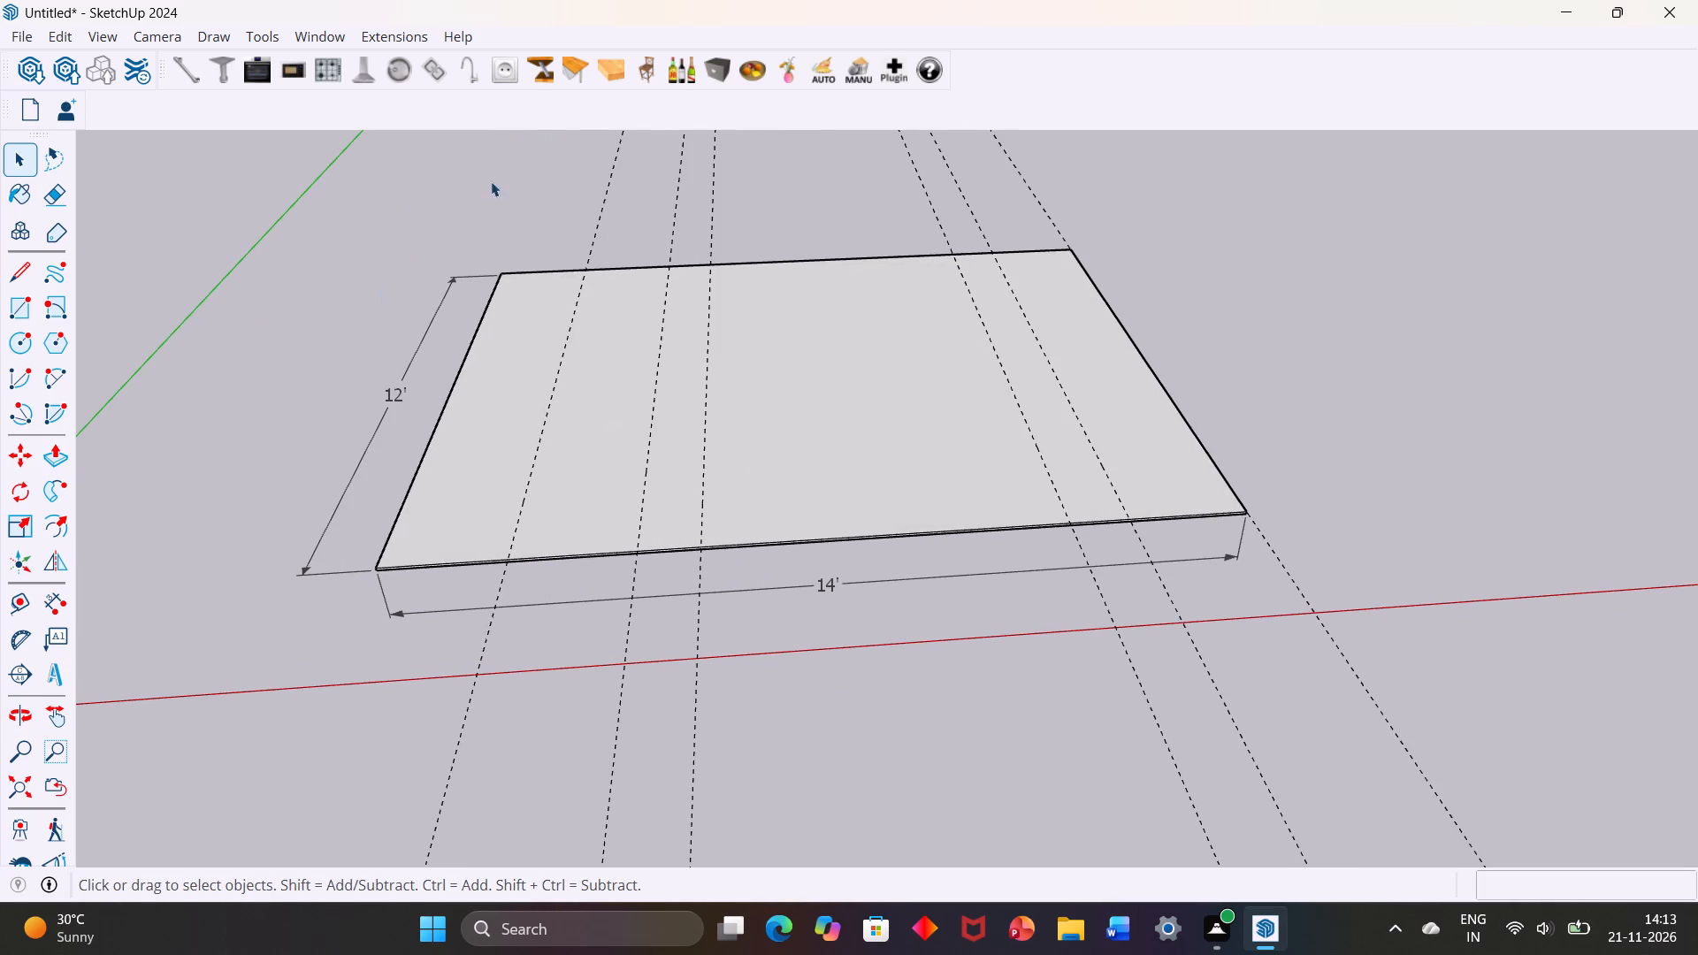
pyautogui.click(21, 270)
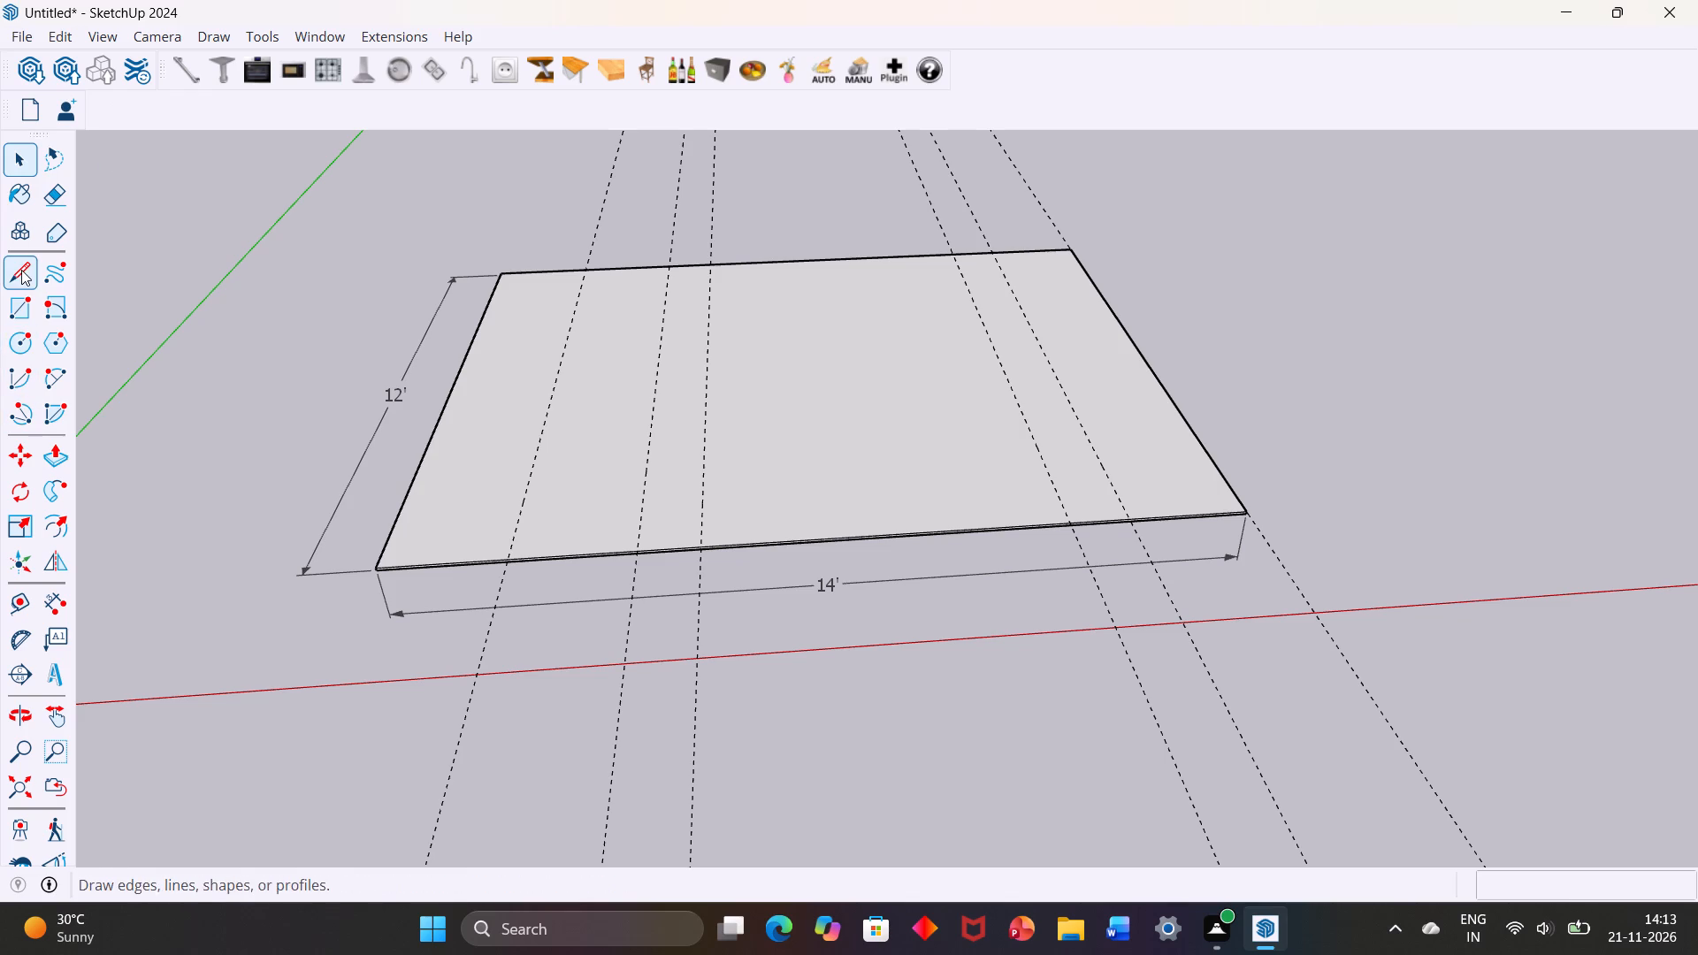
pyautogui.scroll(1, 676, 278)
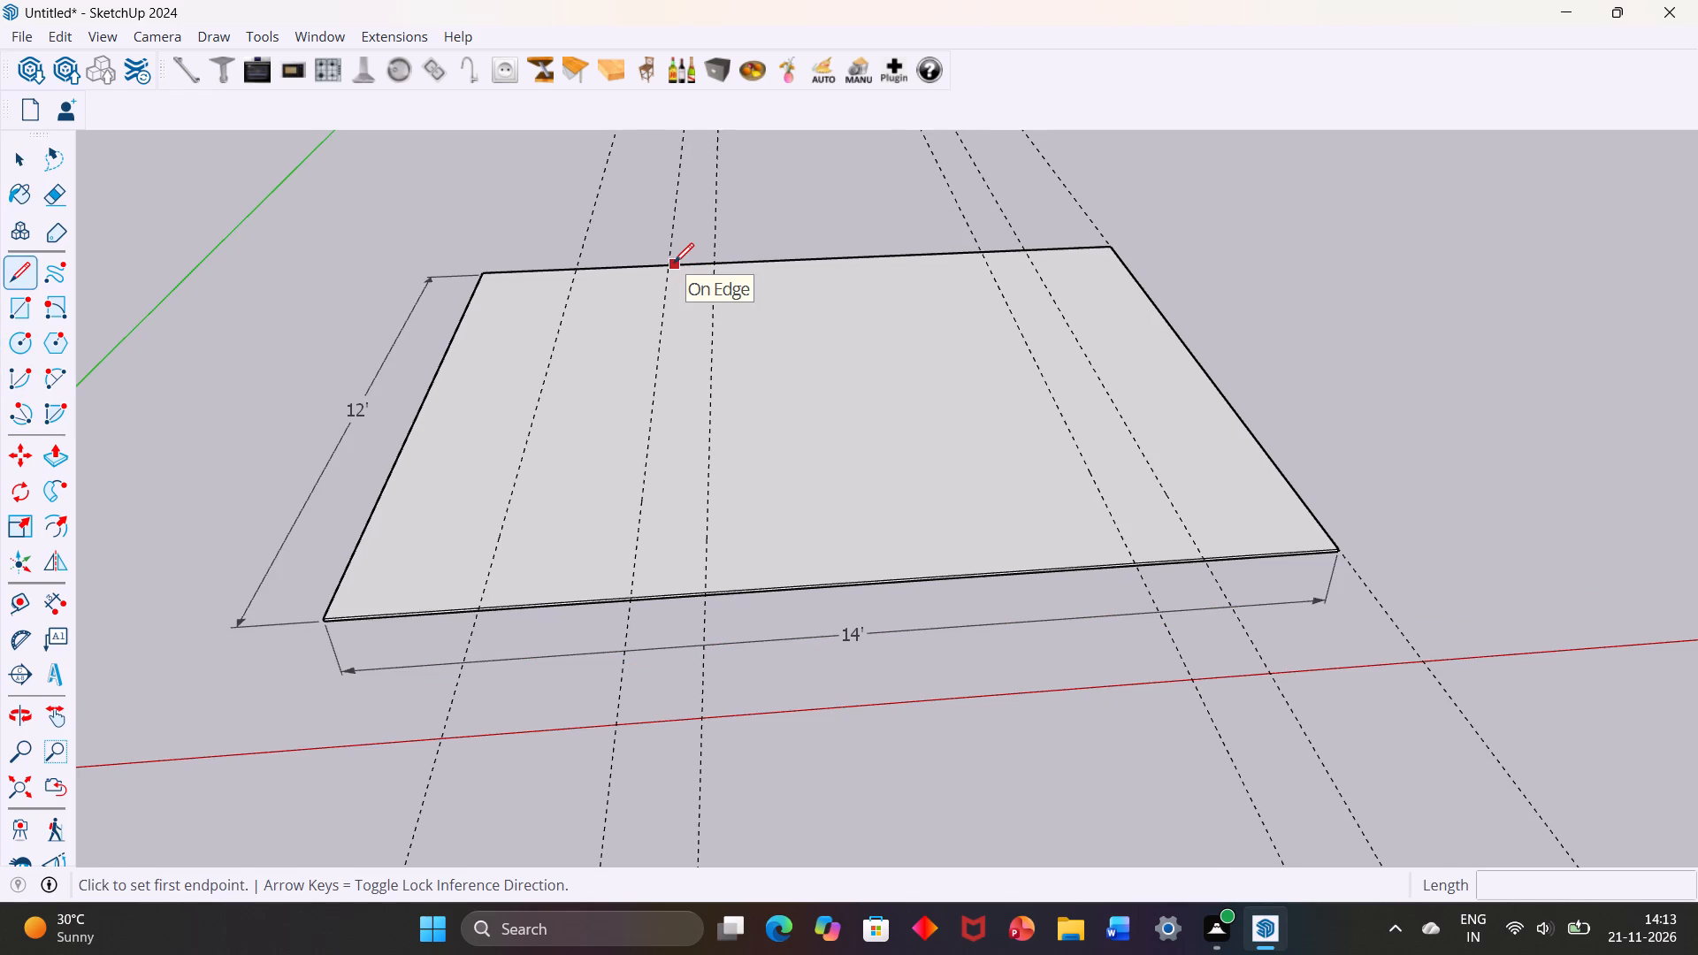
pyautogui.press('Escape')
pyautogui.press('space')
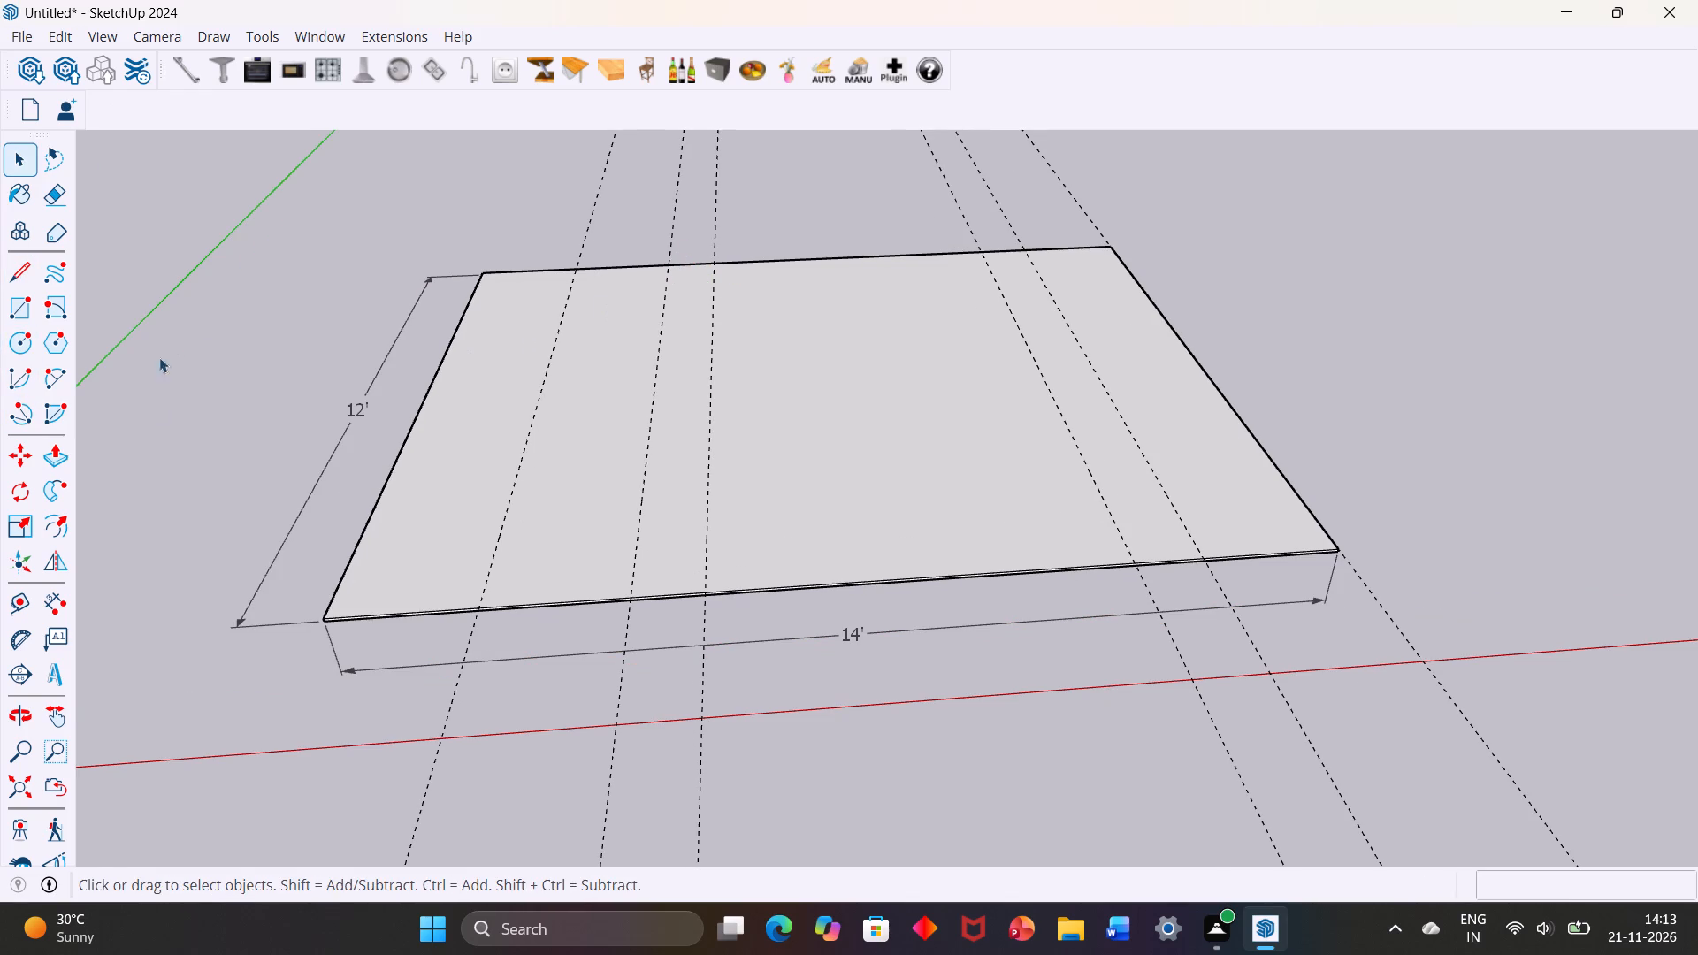
# Place a guide parallel to the slab's dimensioned 14' front edge, 2' inward across the top face.
pyautogui.click(17, 605)
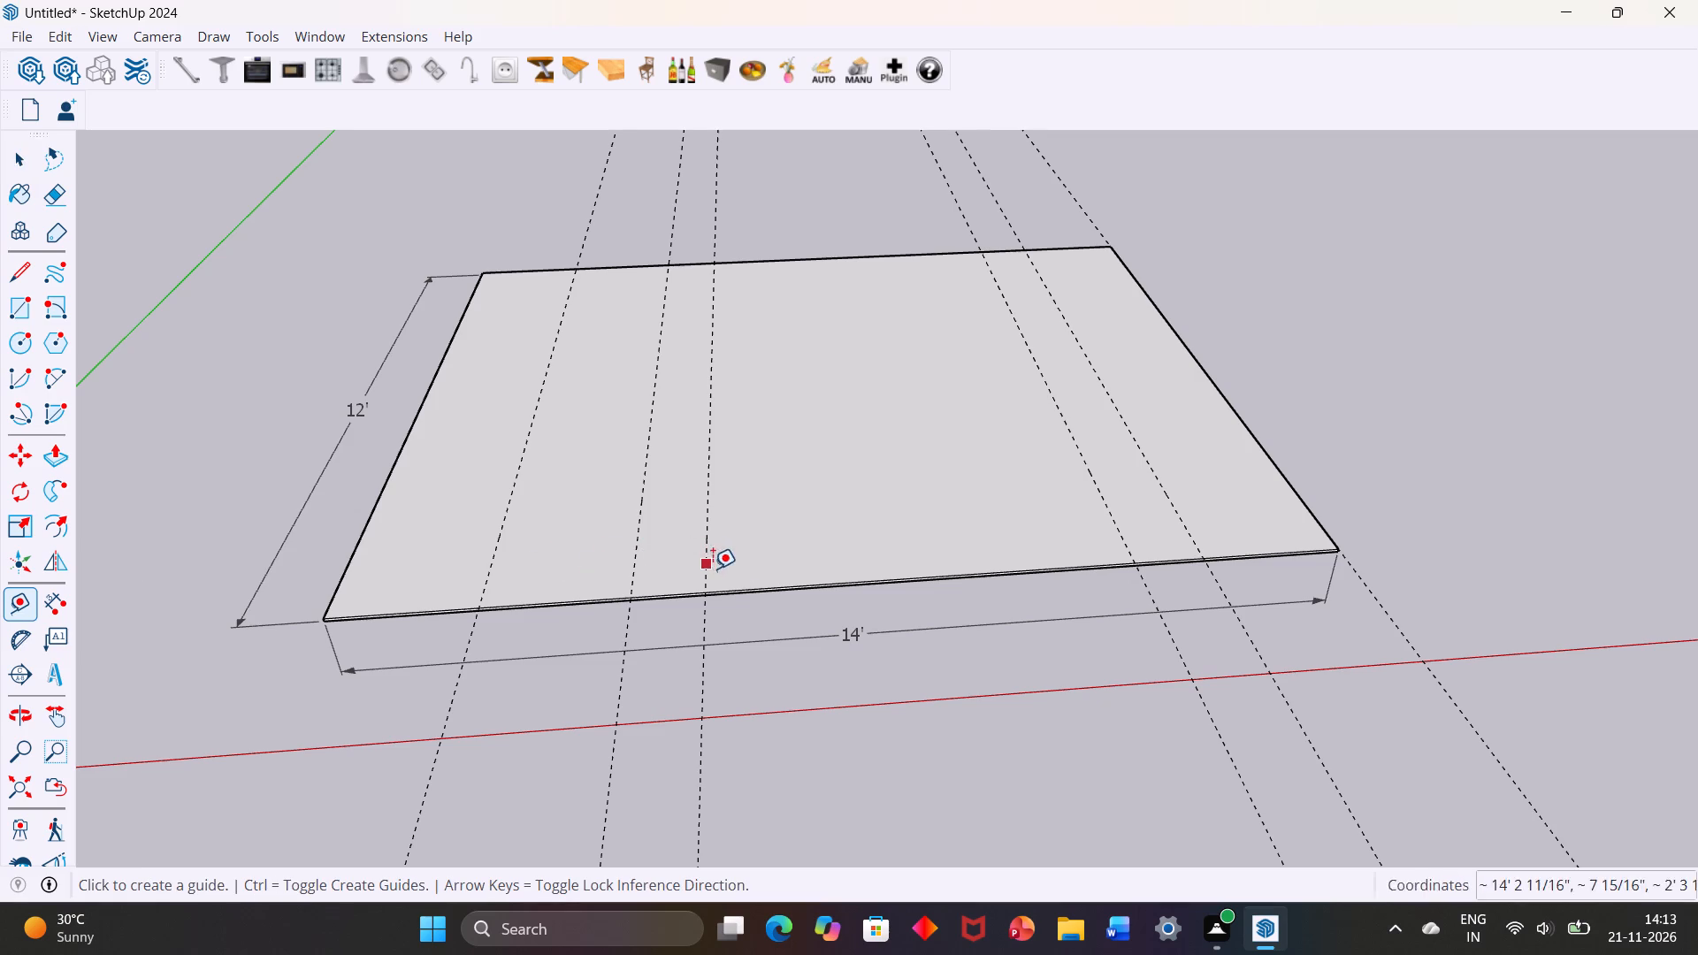
pyautogui.scroll(5, 738, 590)
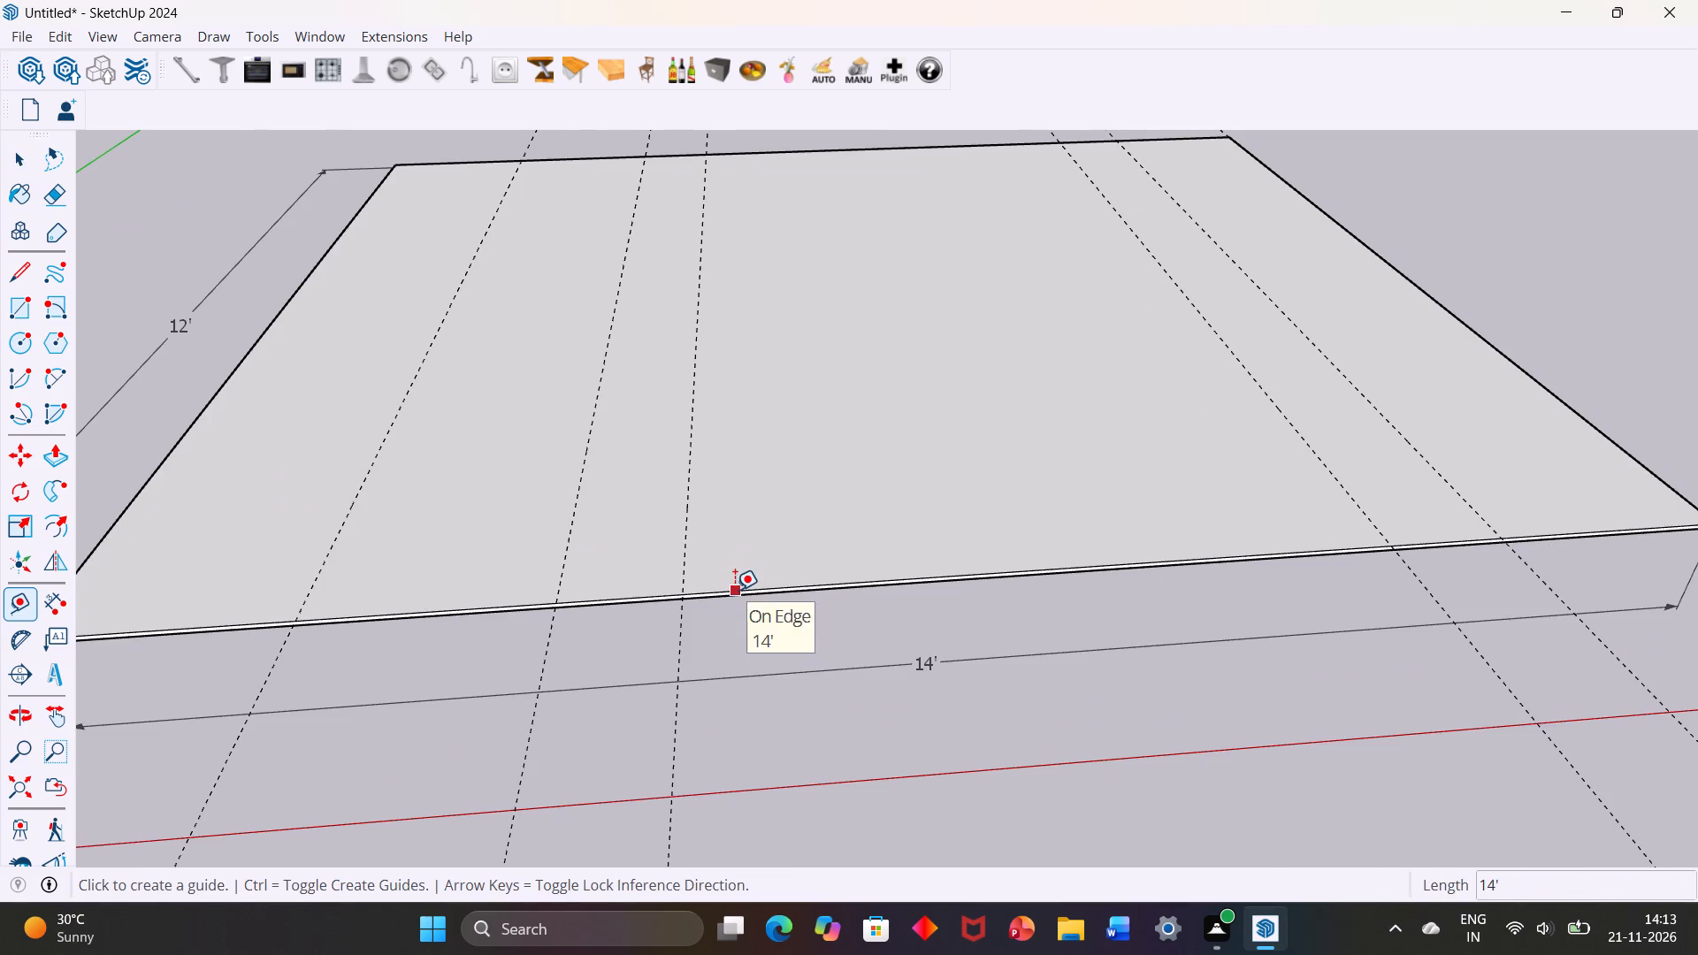
pyautogui.click(735, 590)
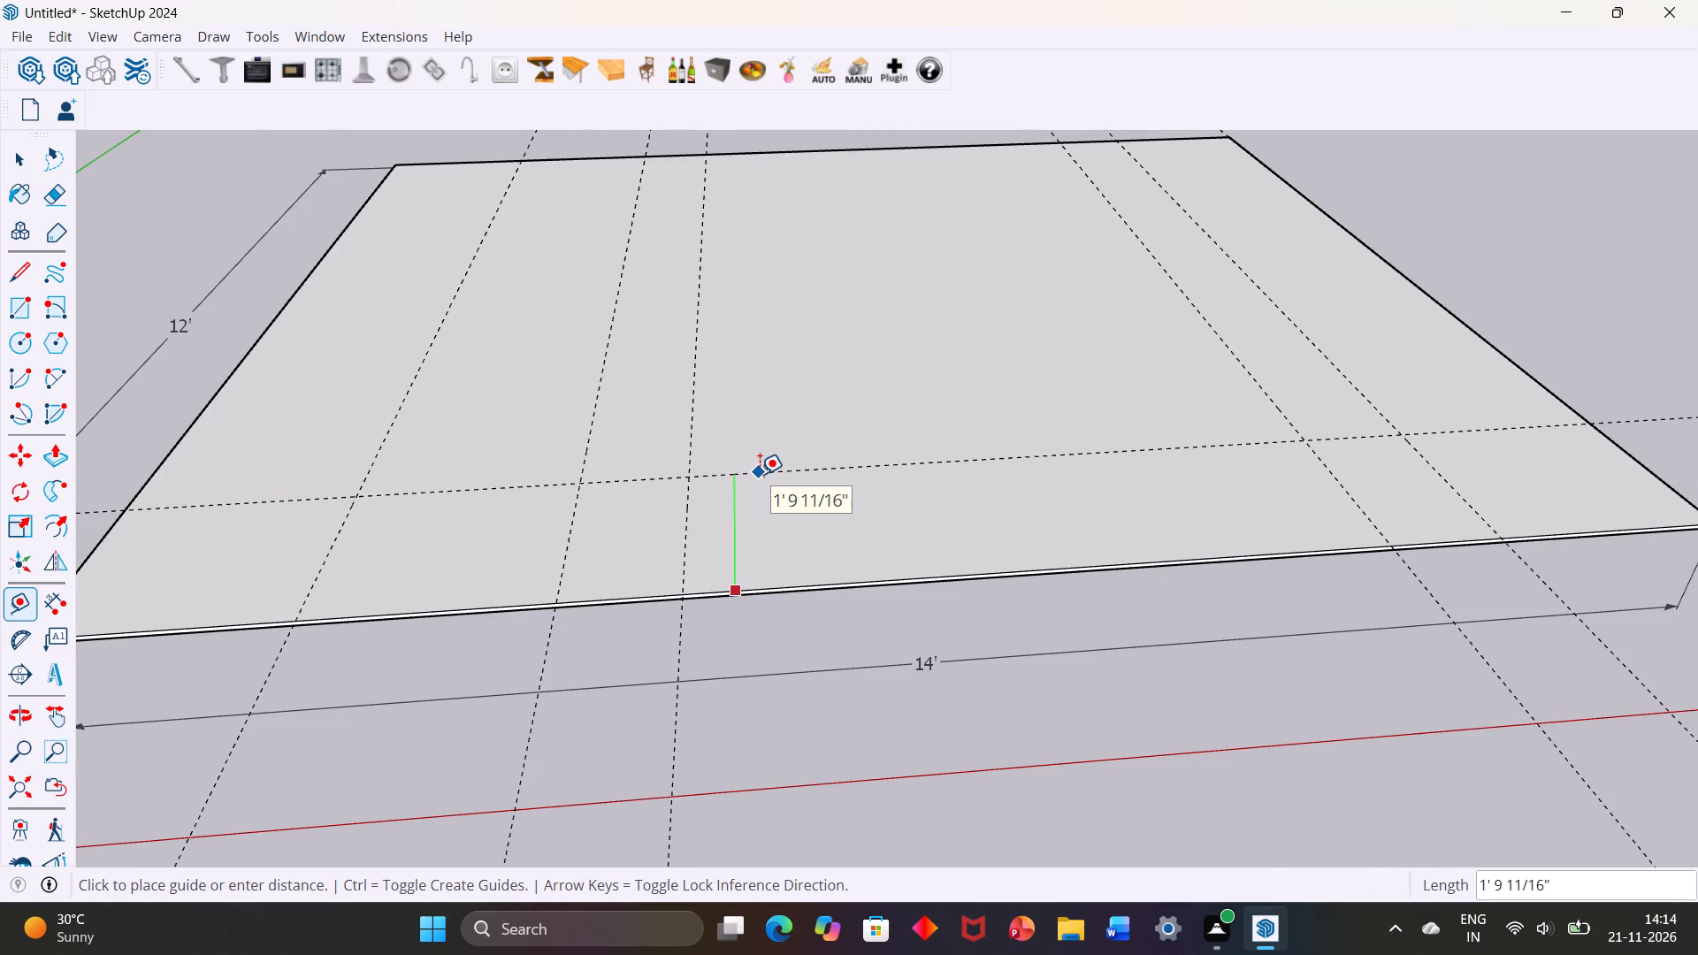
pyautogui.write("2'")
pyautogui.press('Return')
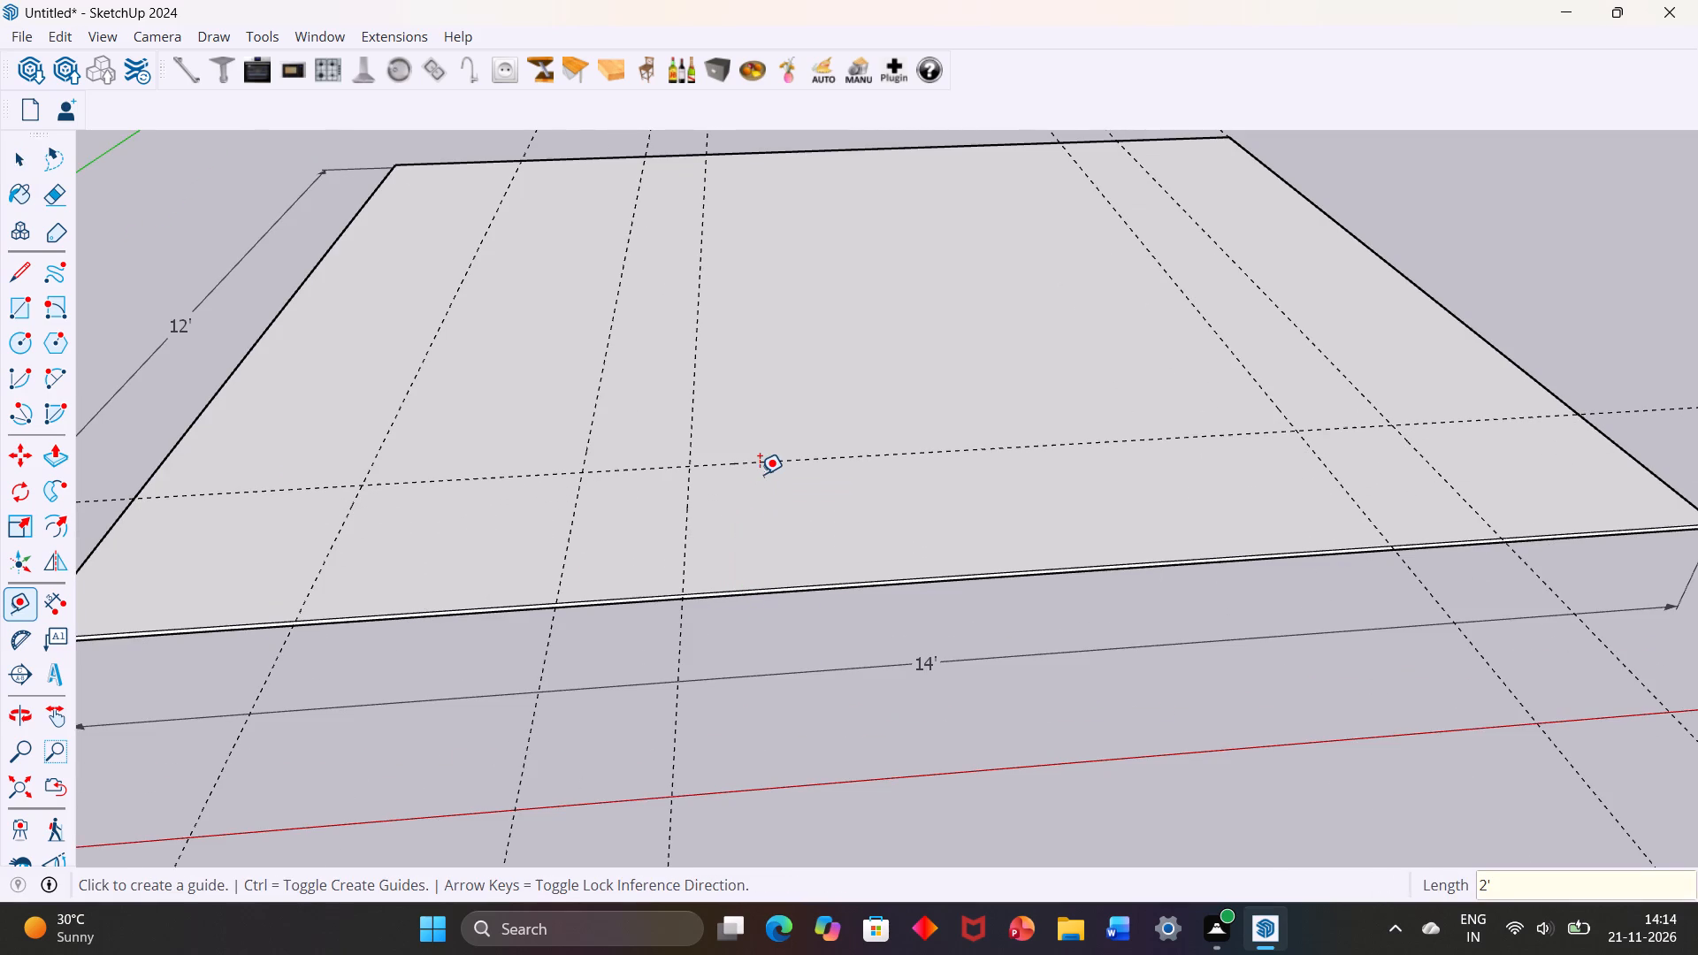
# Place a guide parallel to the 14' front edge, 9'0.6" from the front guide toward the slab's back edge.
pyautogui.click(778, 462)
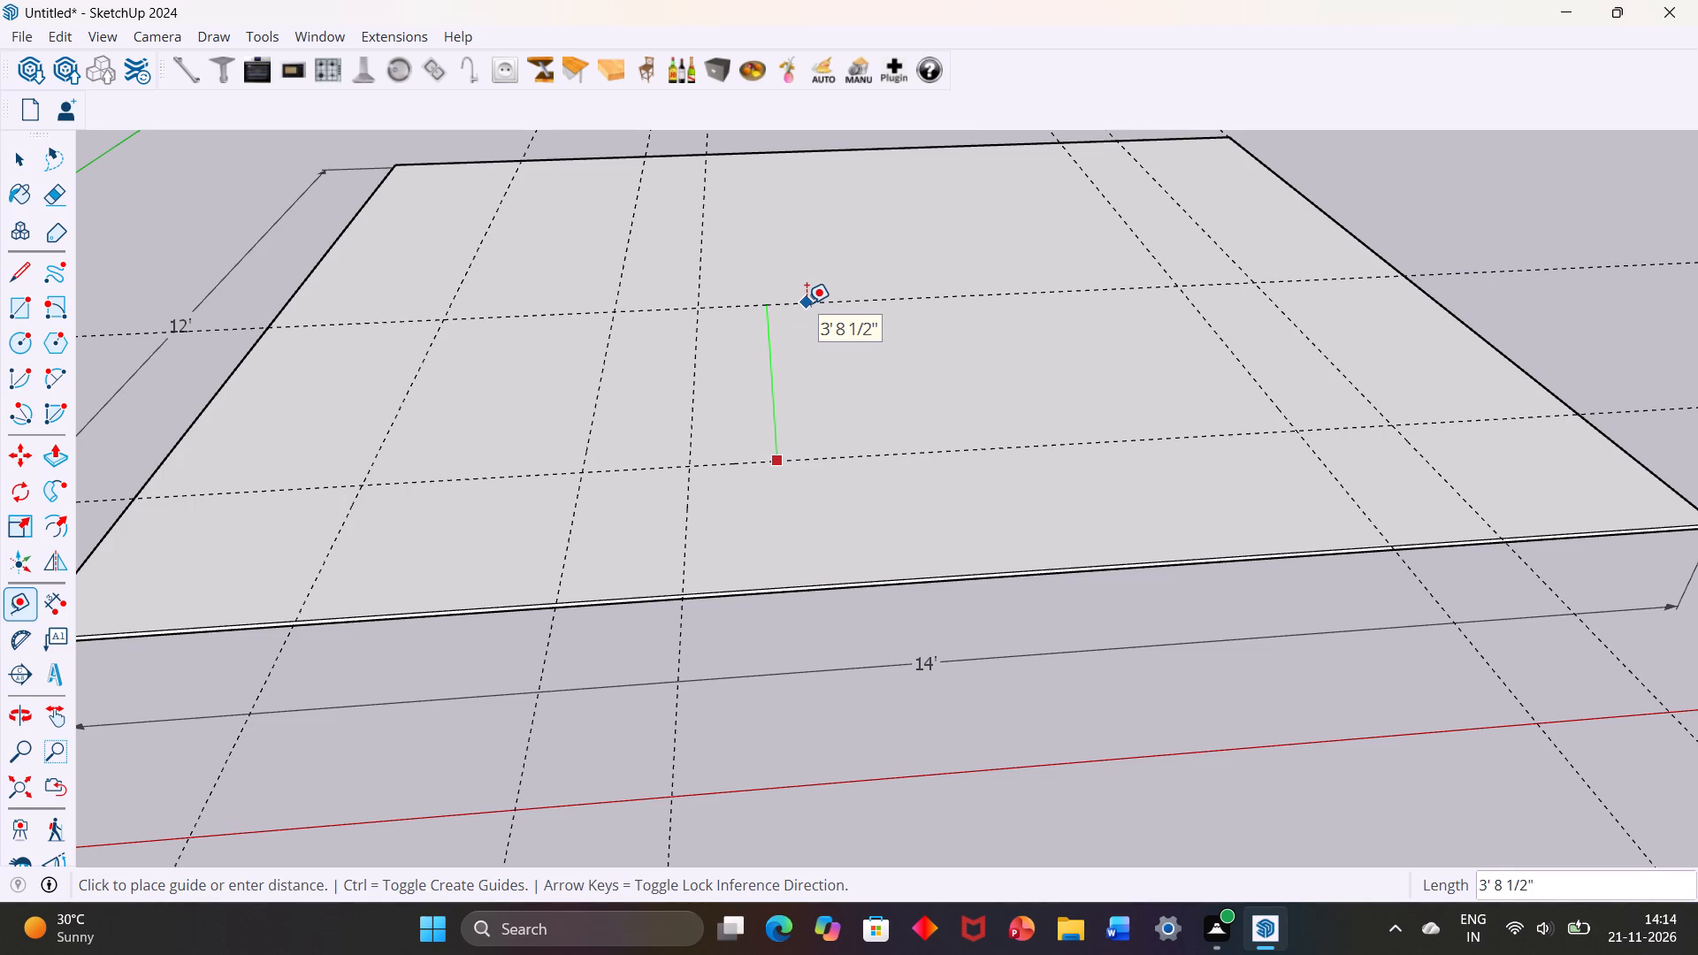
pyautogui.write("9'")
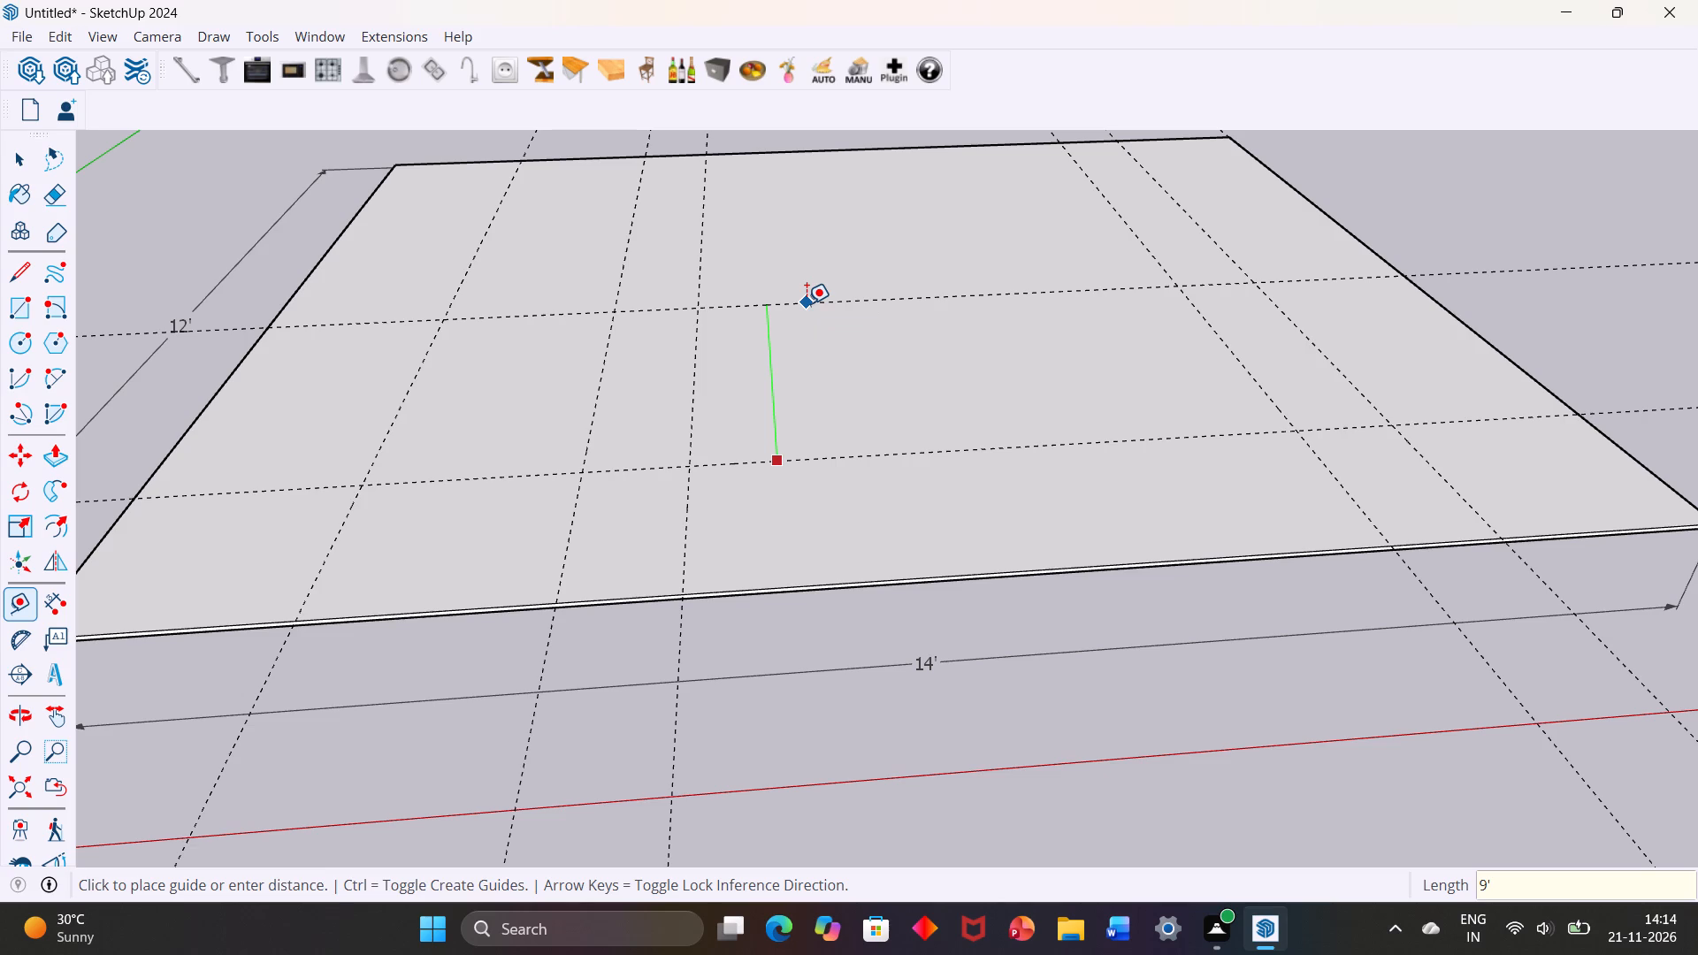
pyautogui.write('0.6')
pyautogui.hotkey('shift', '"')
pyautogui.press('Return')
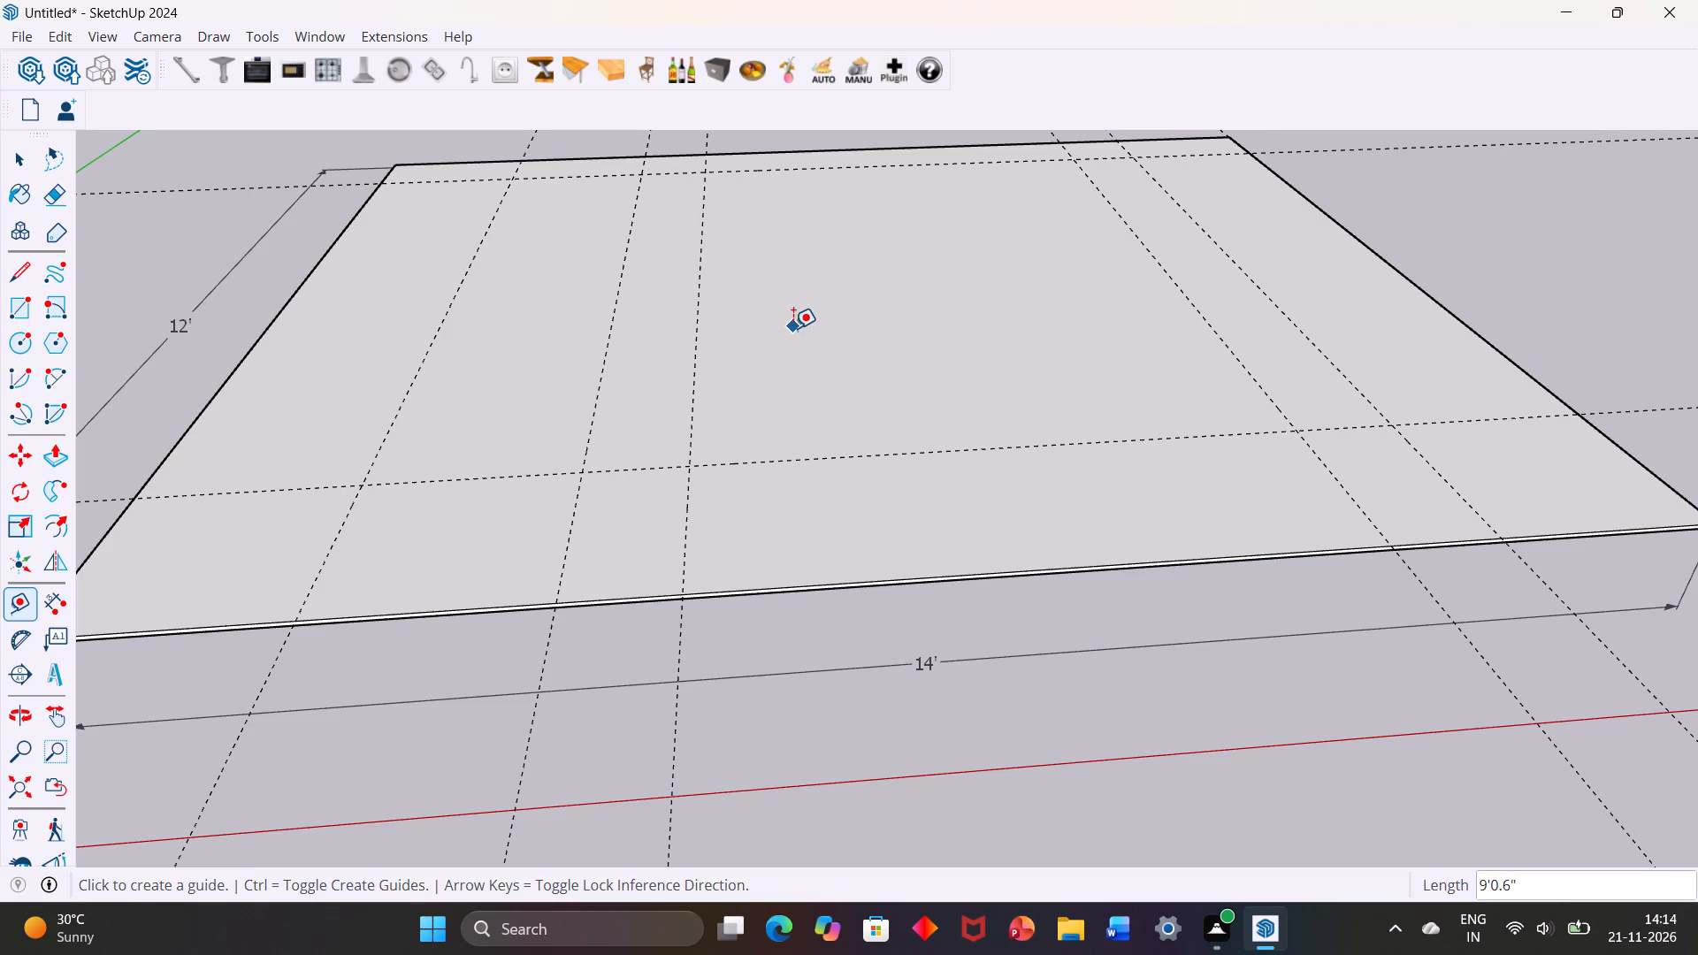
pyautogui.moveTo(815, 313); pyautogui.dragTo(830, 415, button='middle')
pyautogui.scroll(-3, 824, 419)
pyautogui.moveTo(820, 420); pyautogui.dragTo(808, 402, button='middle')
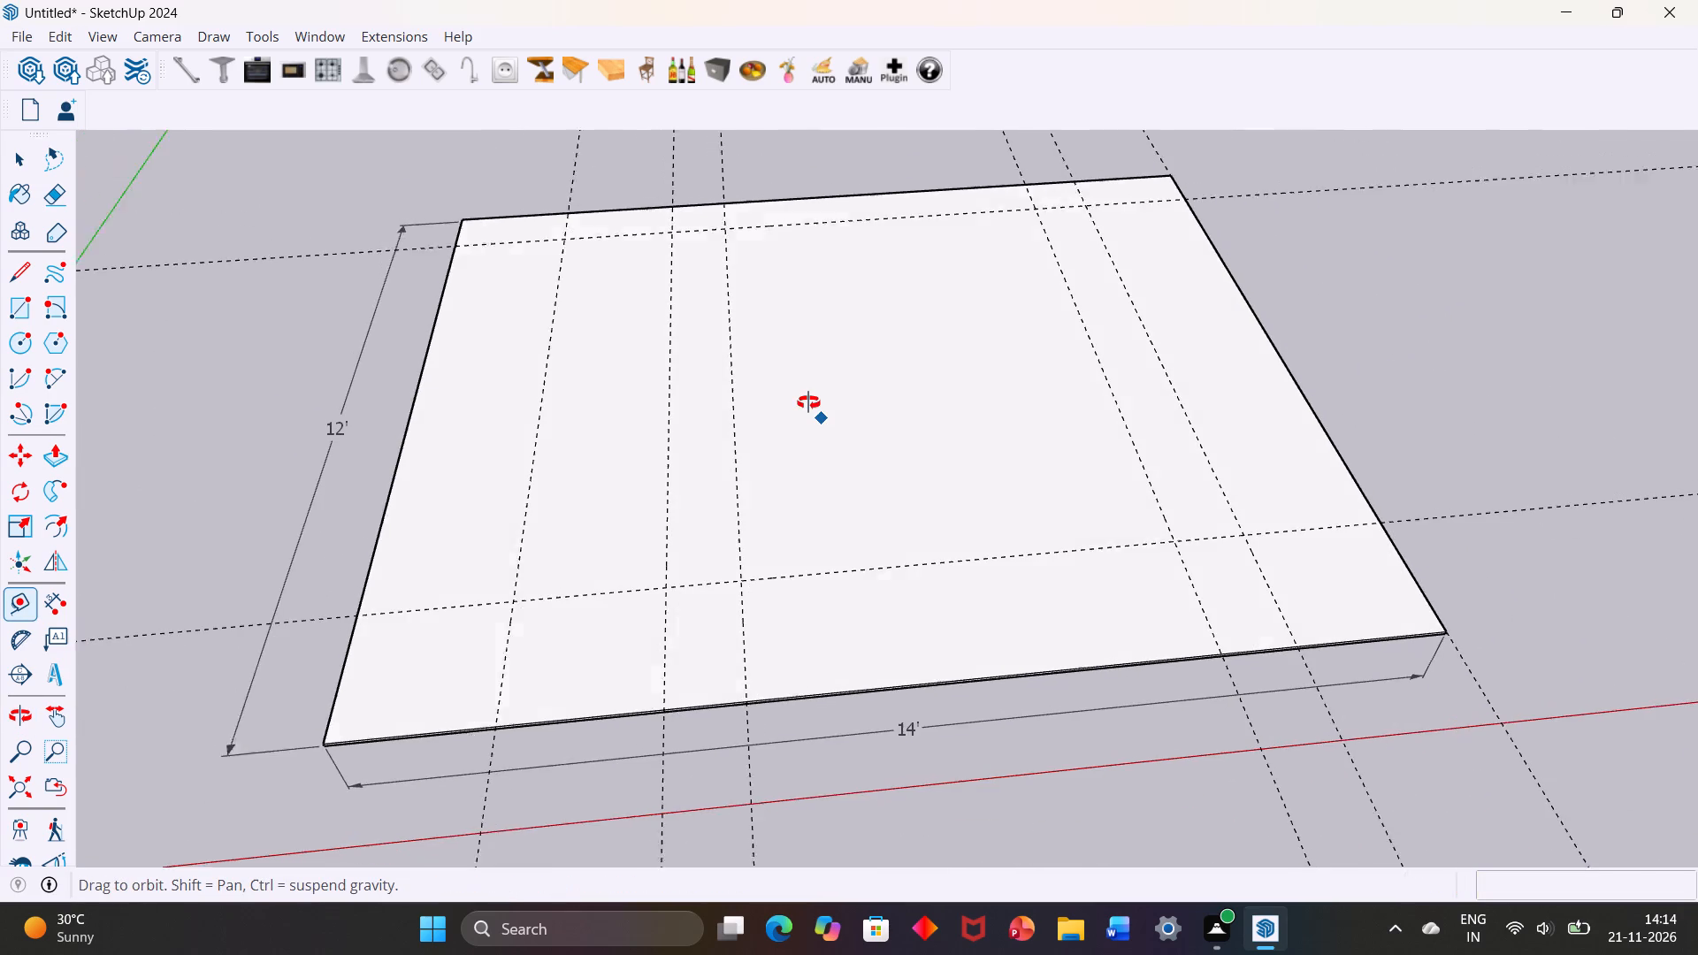
pyautogui.moveTo(808, 402); pyautogui.dragTo(808, 400, button='middle')
pyautogui.press('Escape')
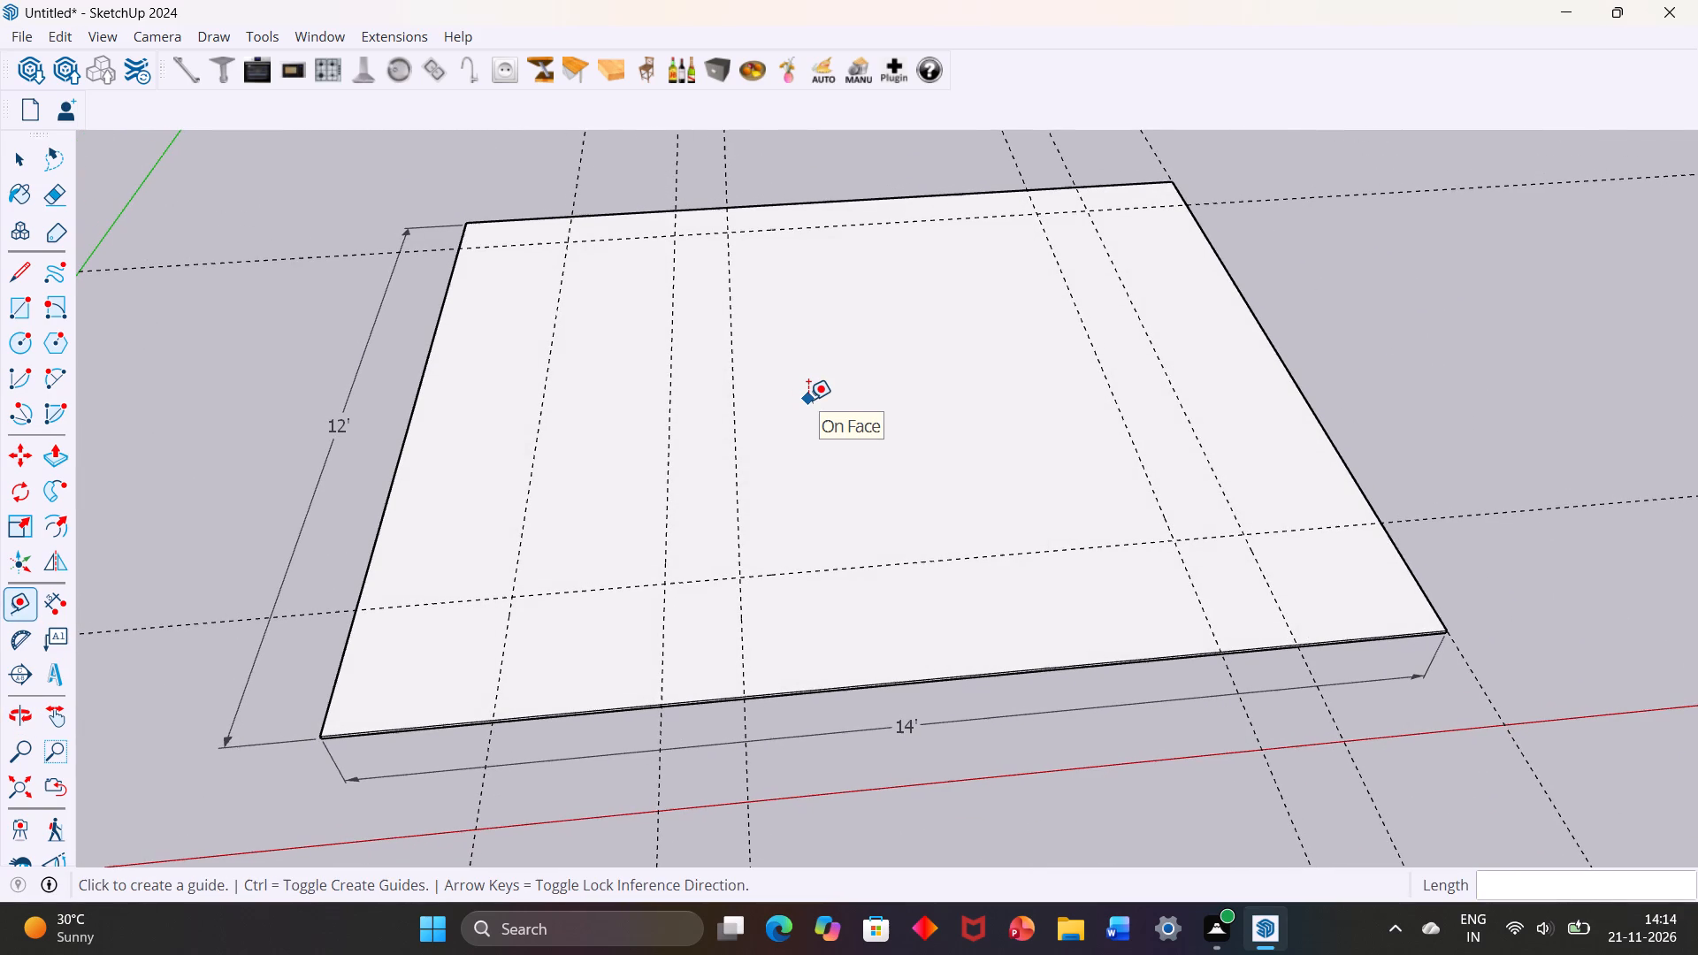
pyautogui.press('space')
# Draw a 10' line along the second guide from the dimensioned 12' edge, between the front guide and the slab's back edge.
pyautogui.moveTo(808, 400); pyautogui.dragTo(821, 428, button='middle')
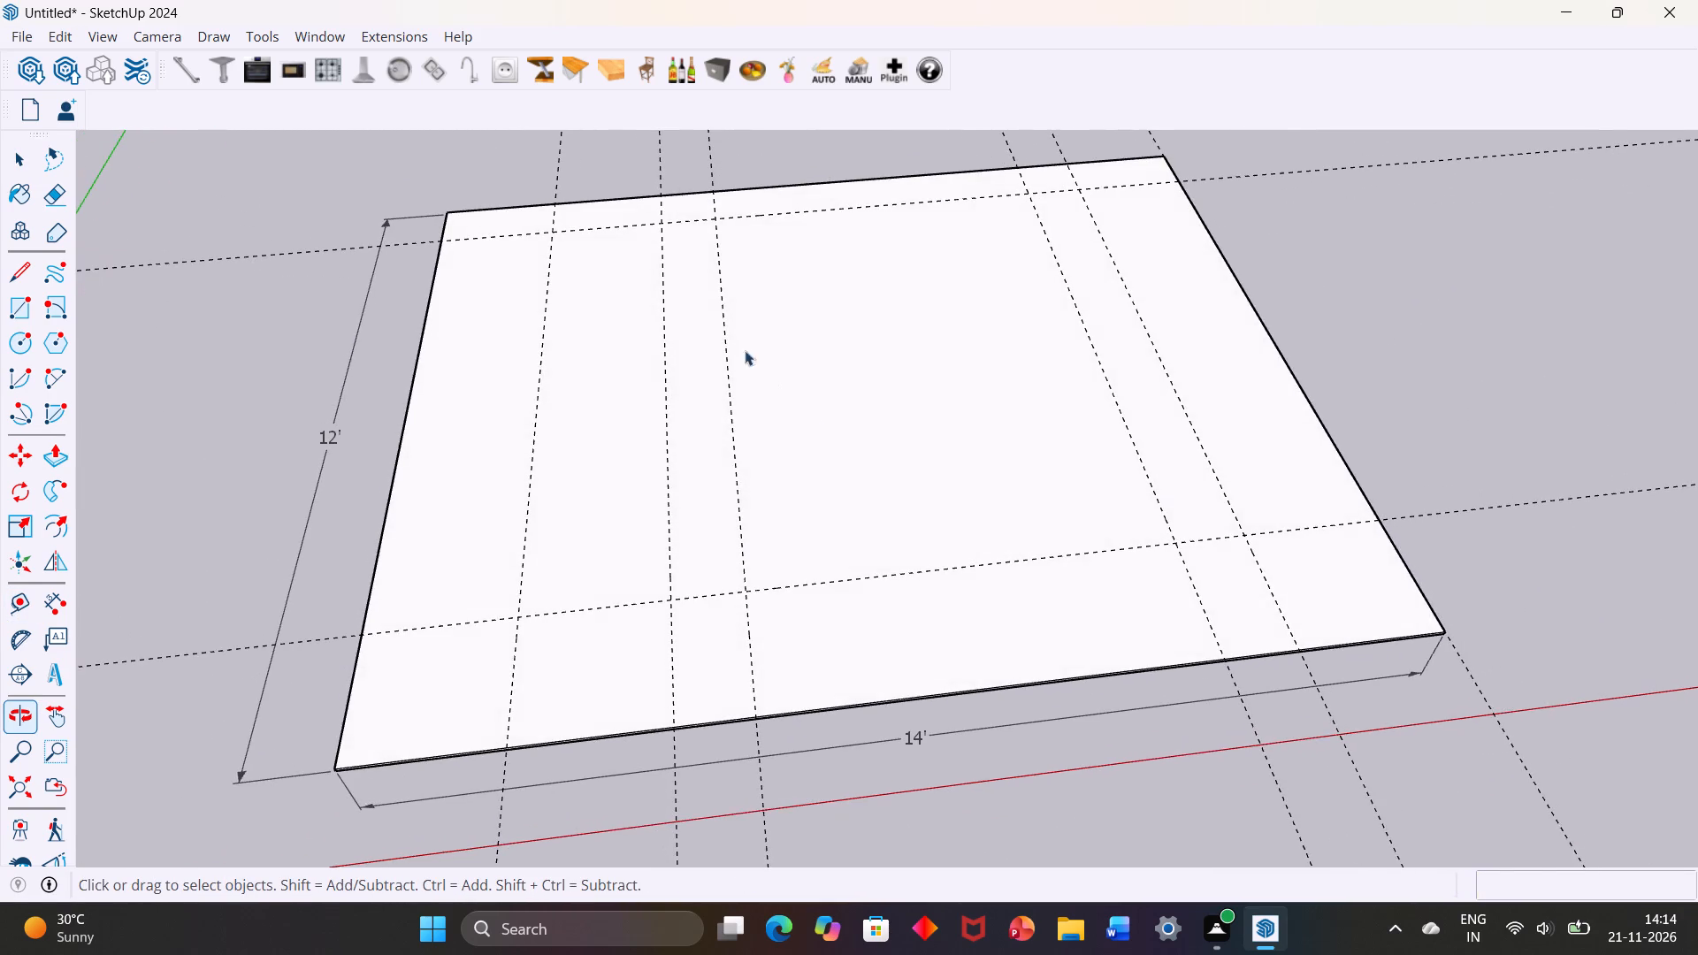
pyautogui.scroll(3, 696, 294)
pyautogui.scroll(-3, 662, 268)
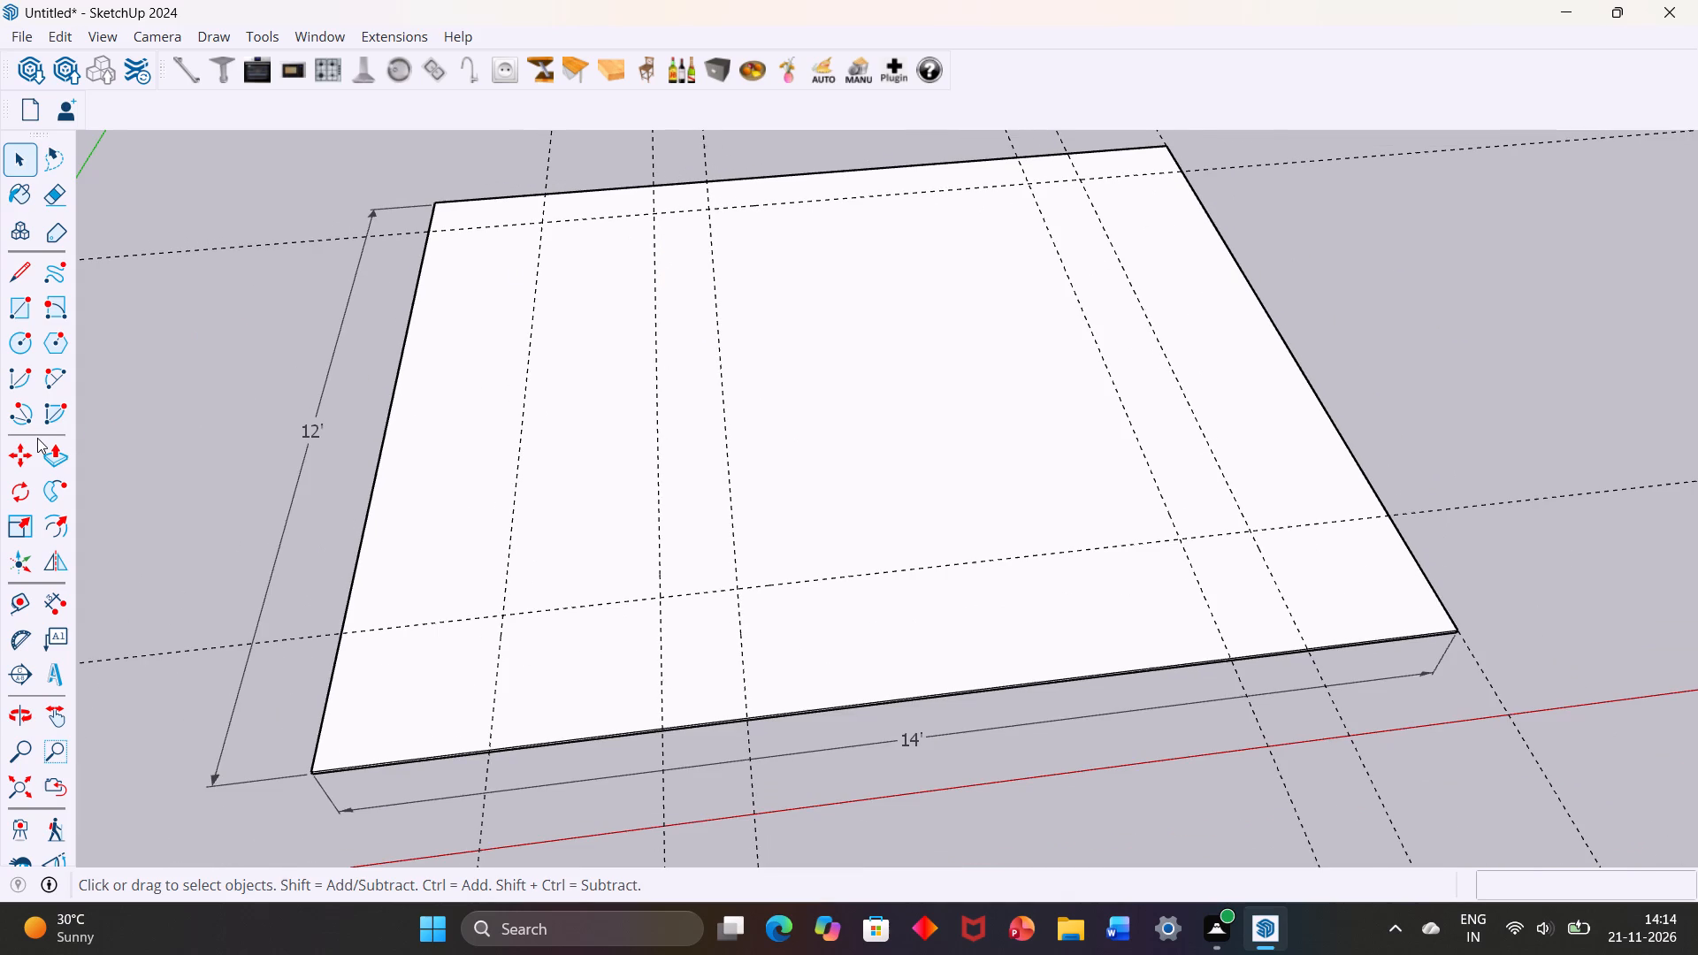
pyautogui.click(19, 279)
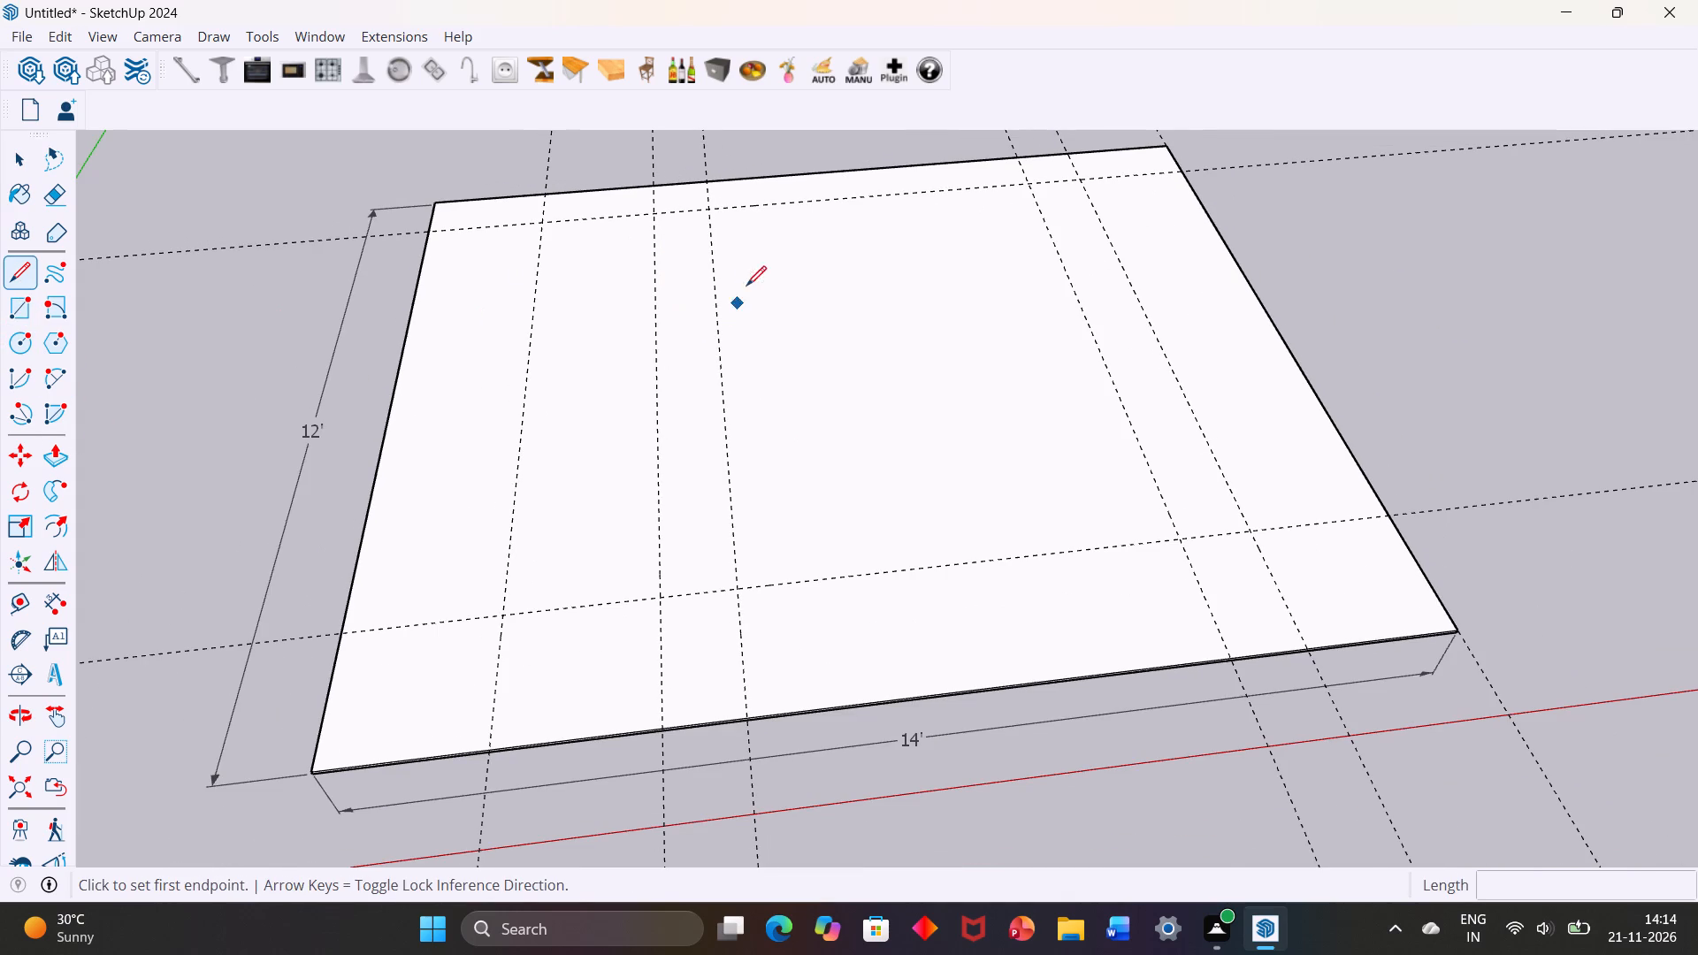
pyautogui.scroll(2, 667, 197)
pyautogui.moveTo(656, 202); pyautogui.dragTo(654, 187, button='middle')
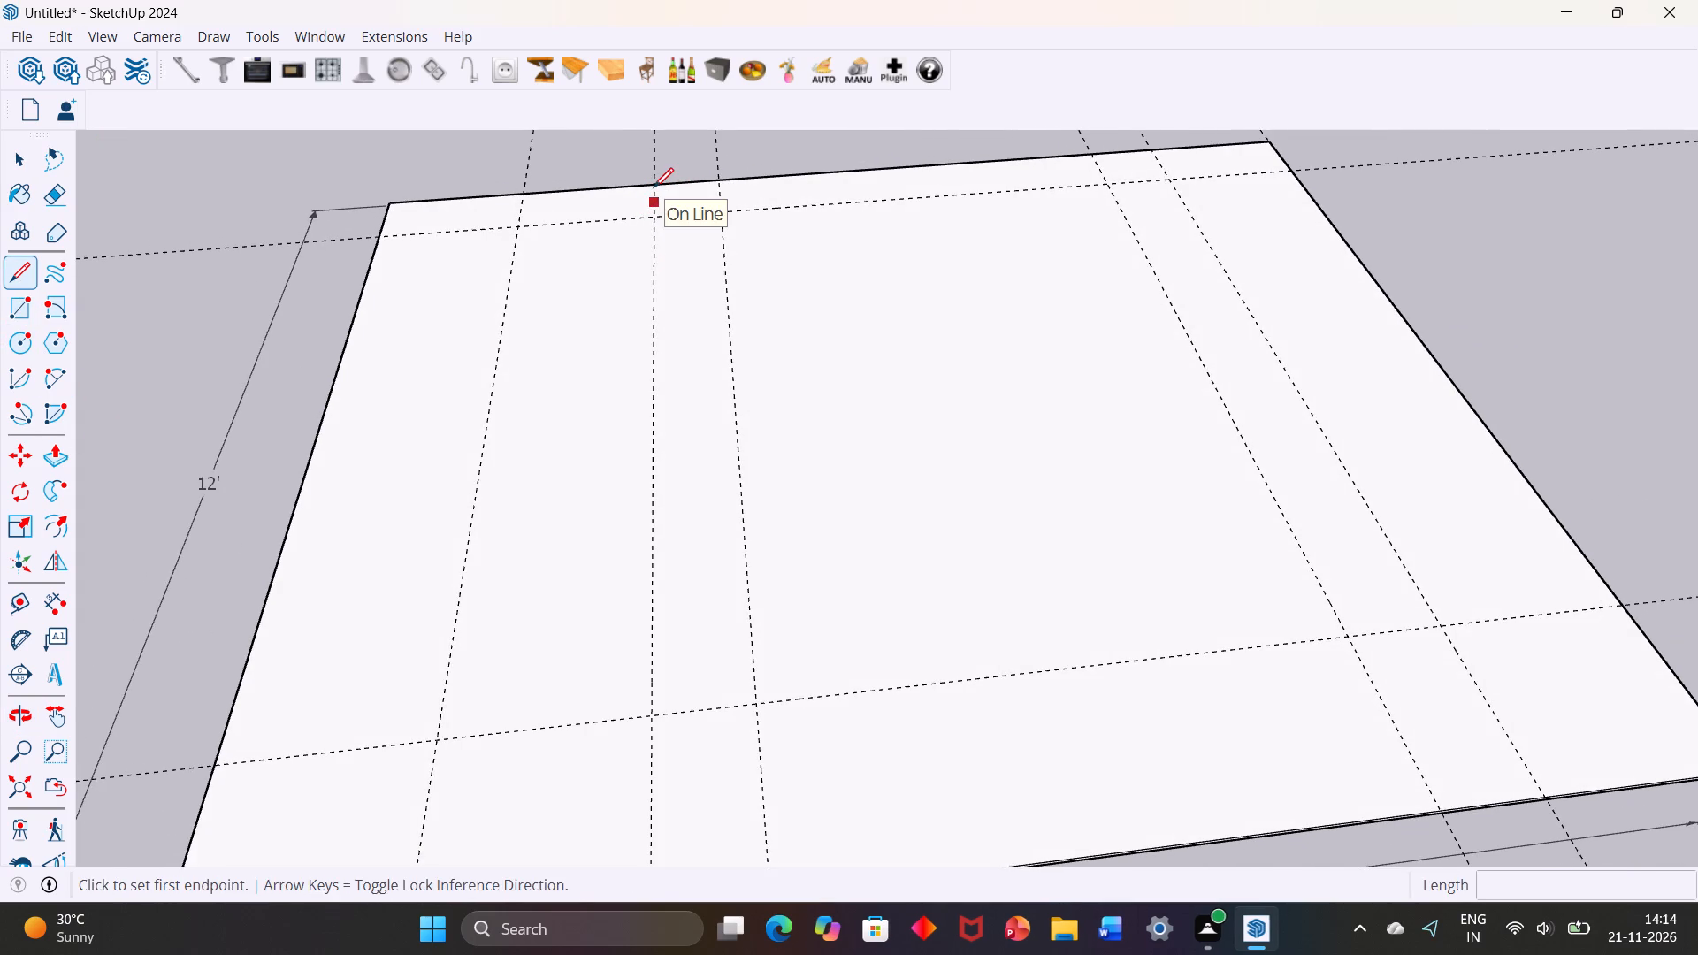
pyautogui.scroll(-1, 654, 187)
pyautogui.middleClick(656, 178)
pyautogui.click(655, 184)
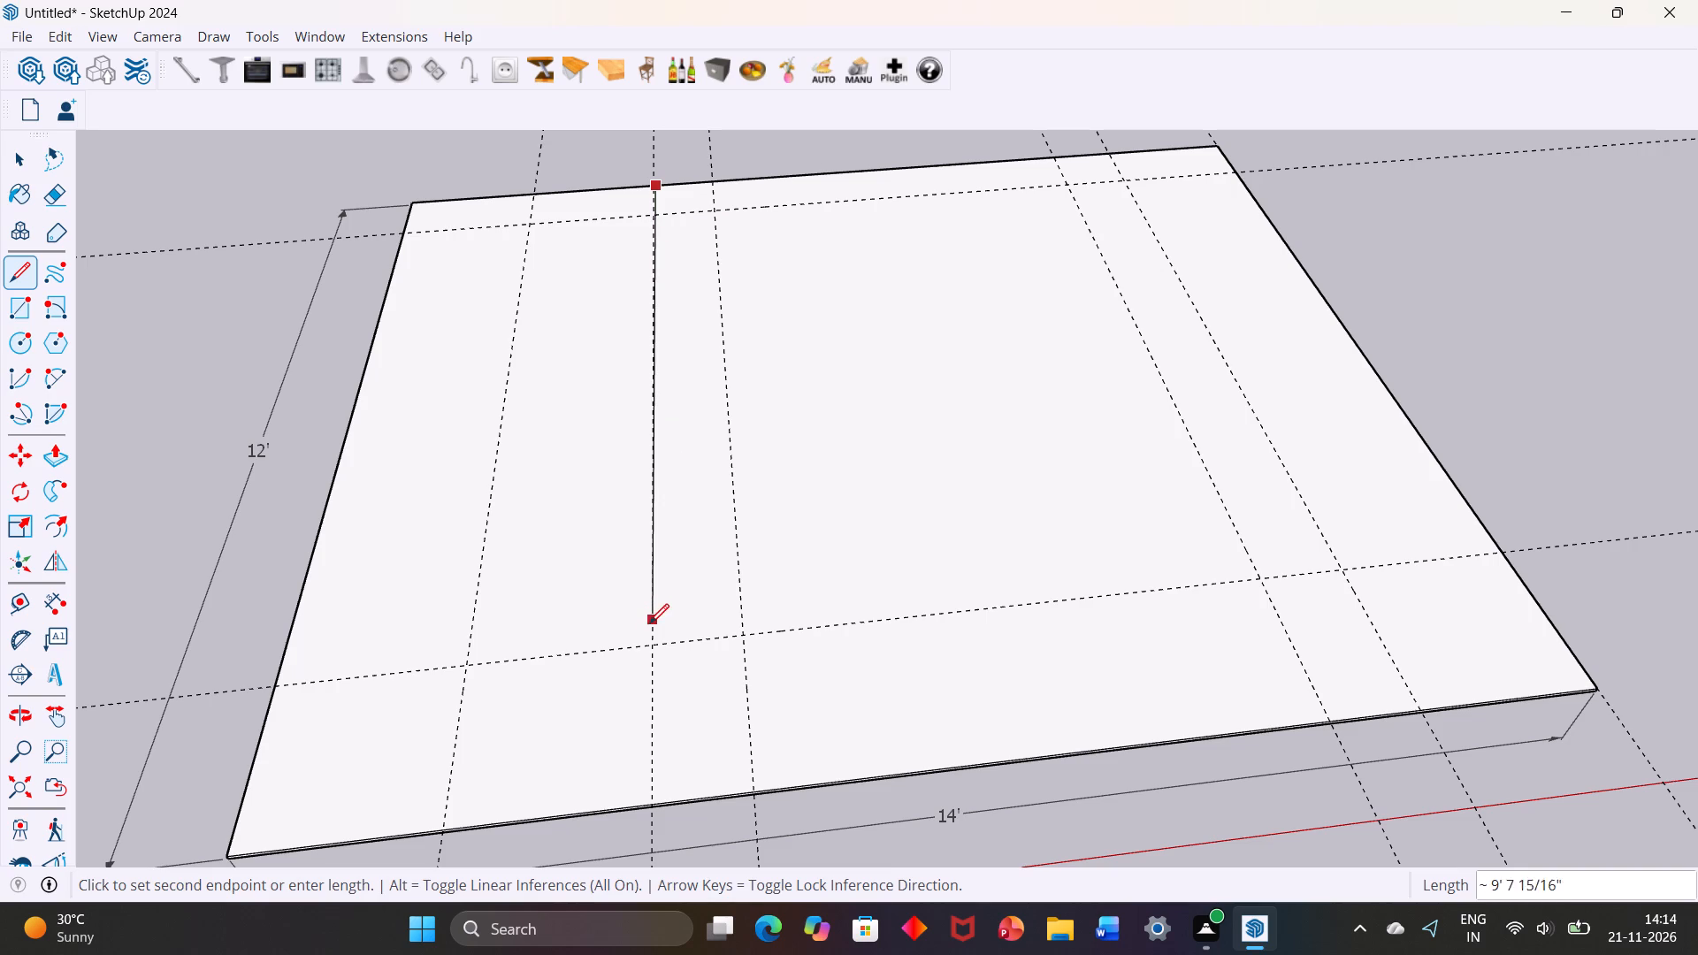
pyautogui.press('Left')
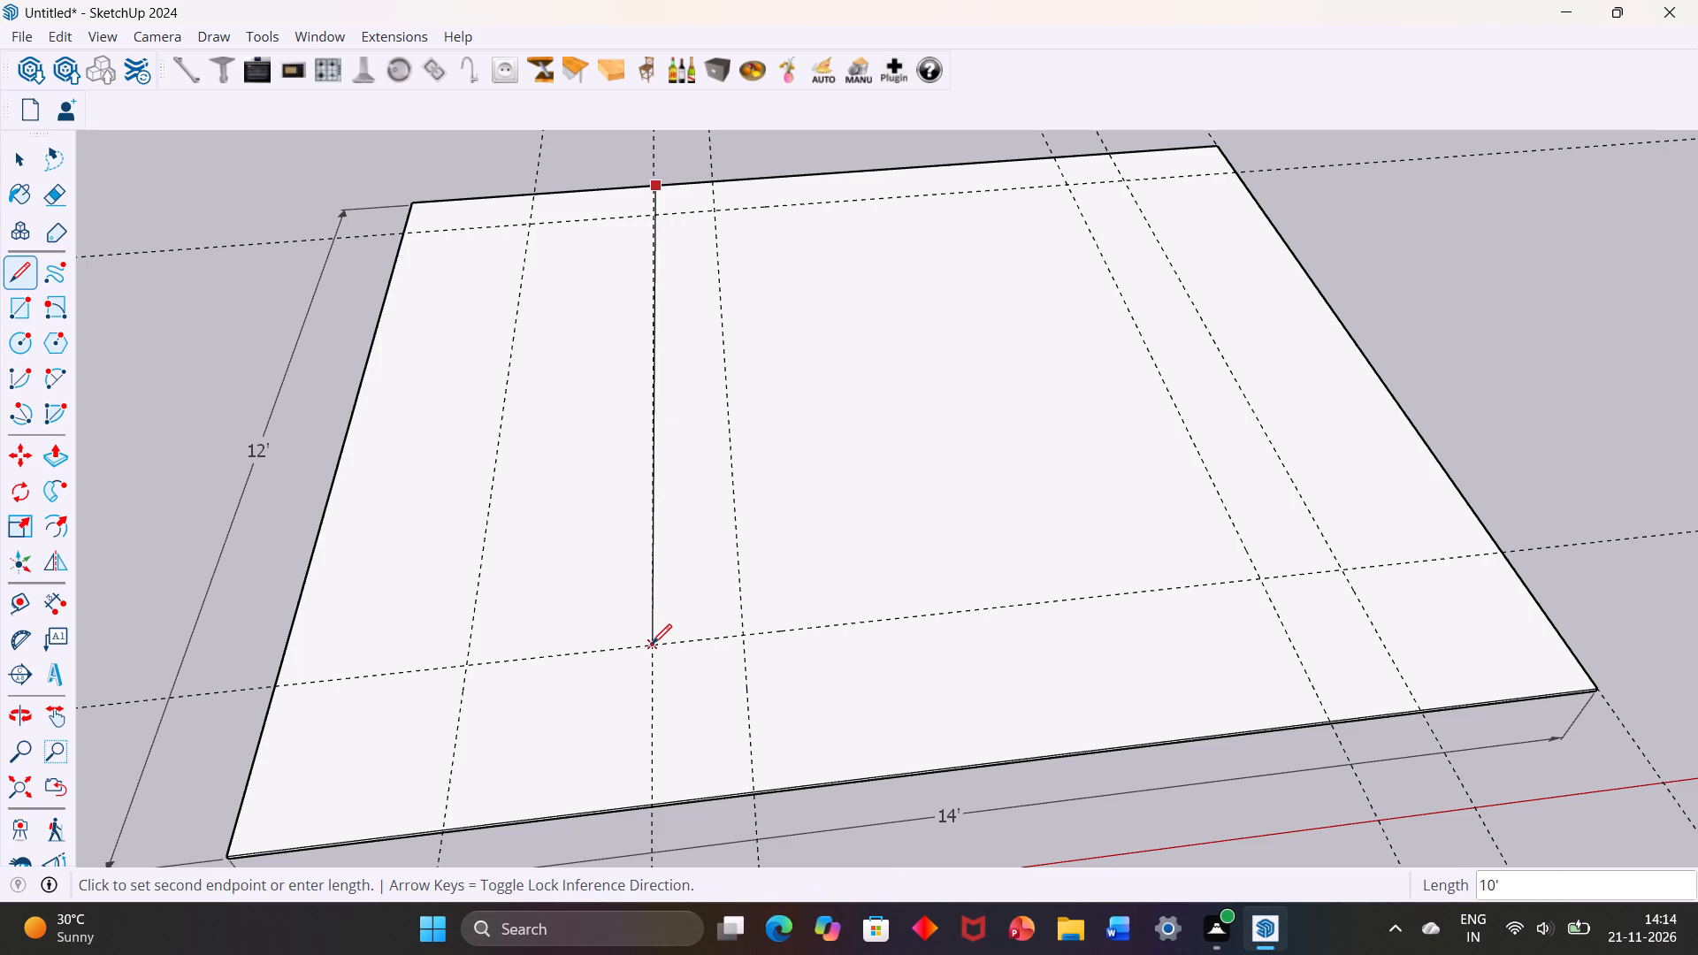
pyautogui.press('Right')
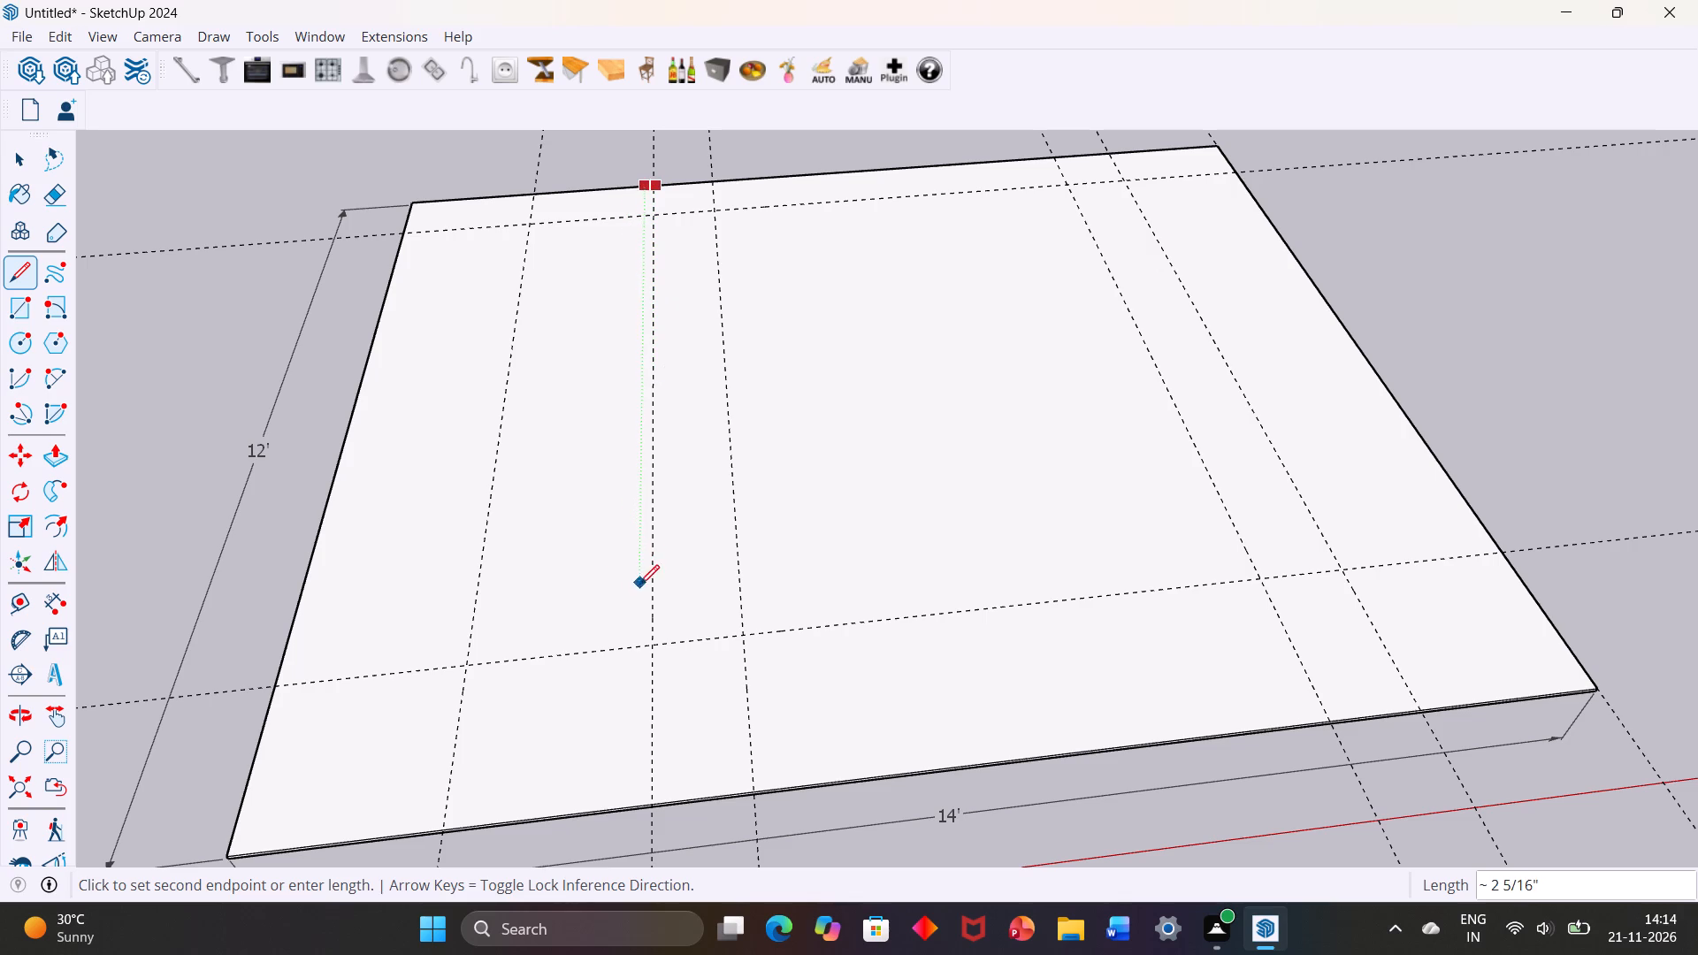
pyautogui.click(652, 648)
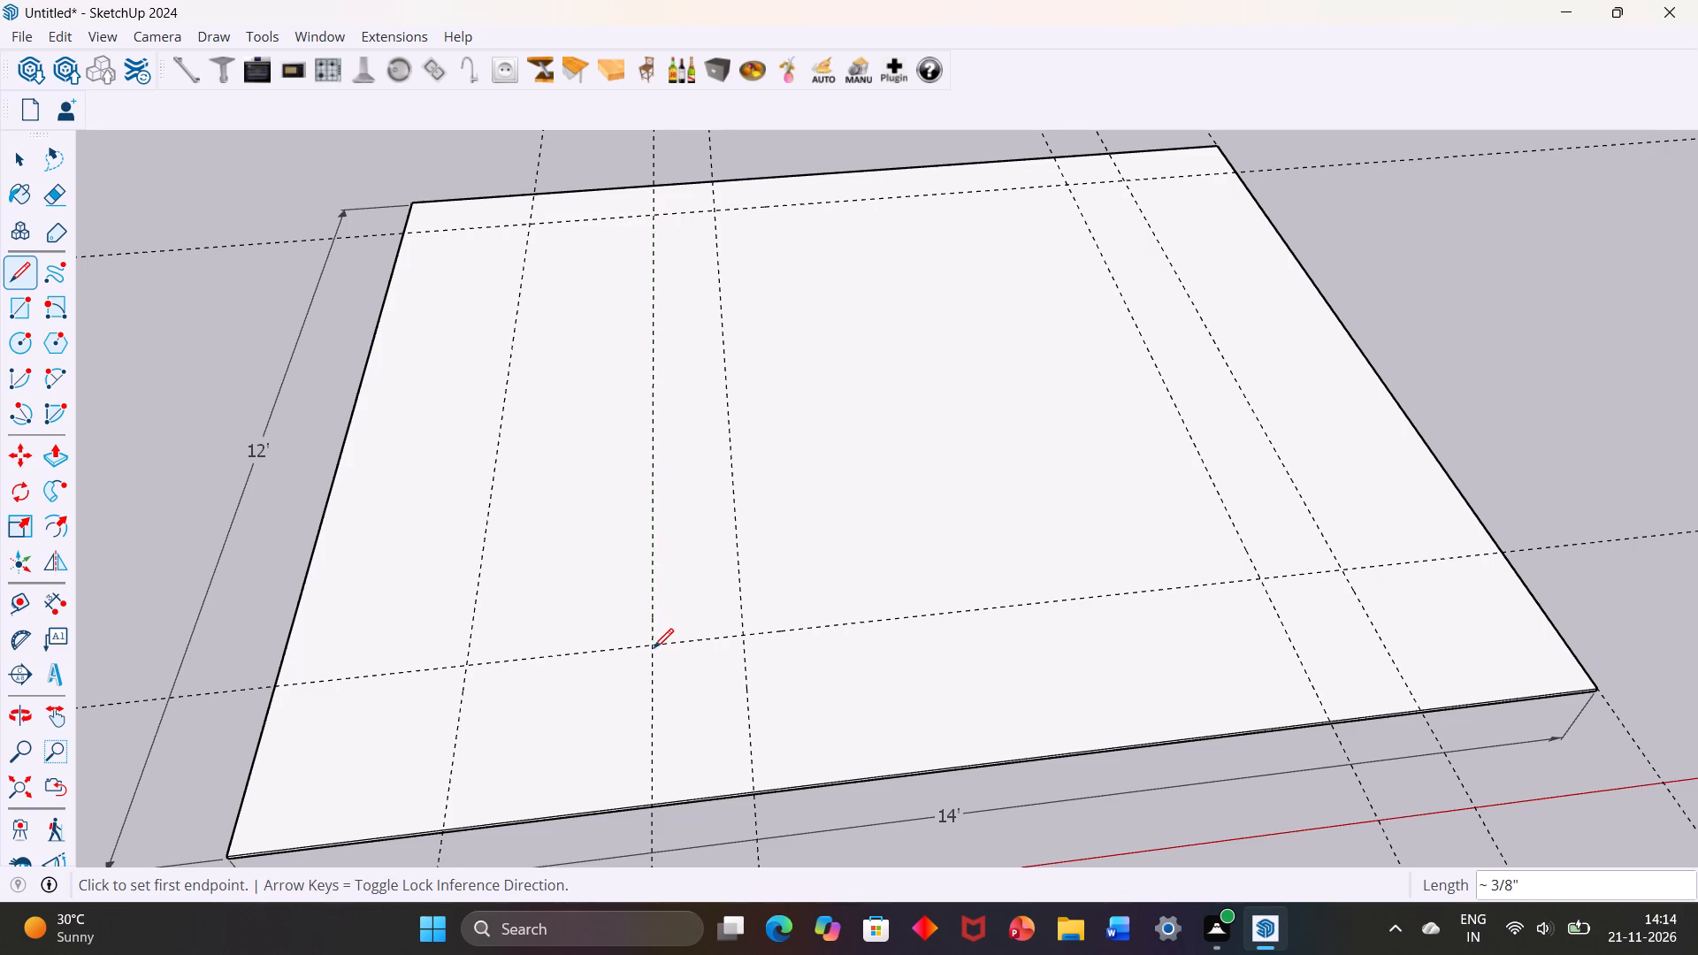
pyautogui.click(650, 645)
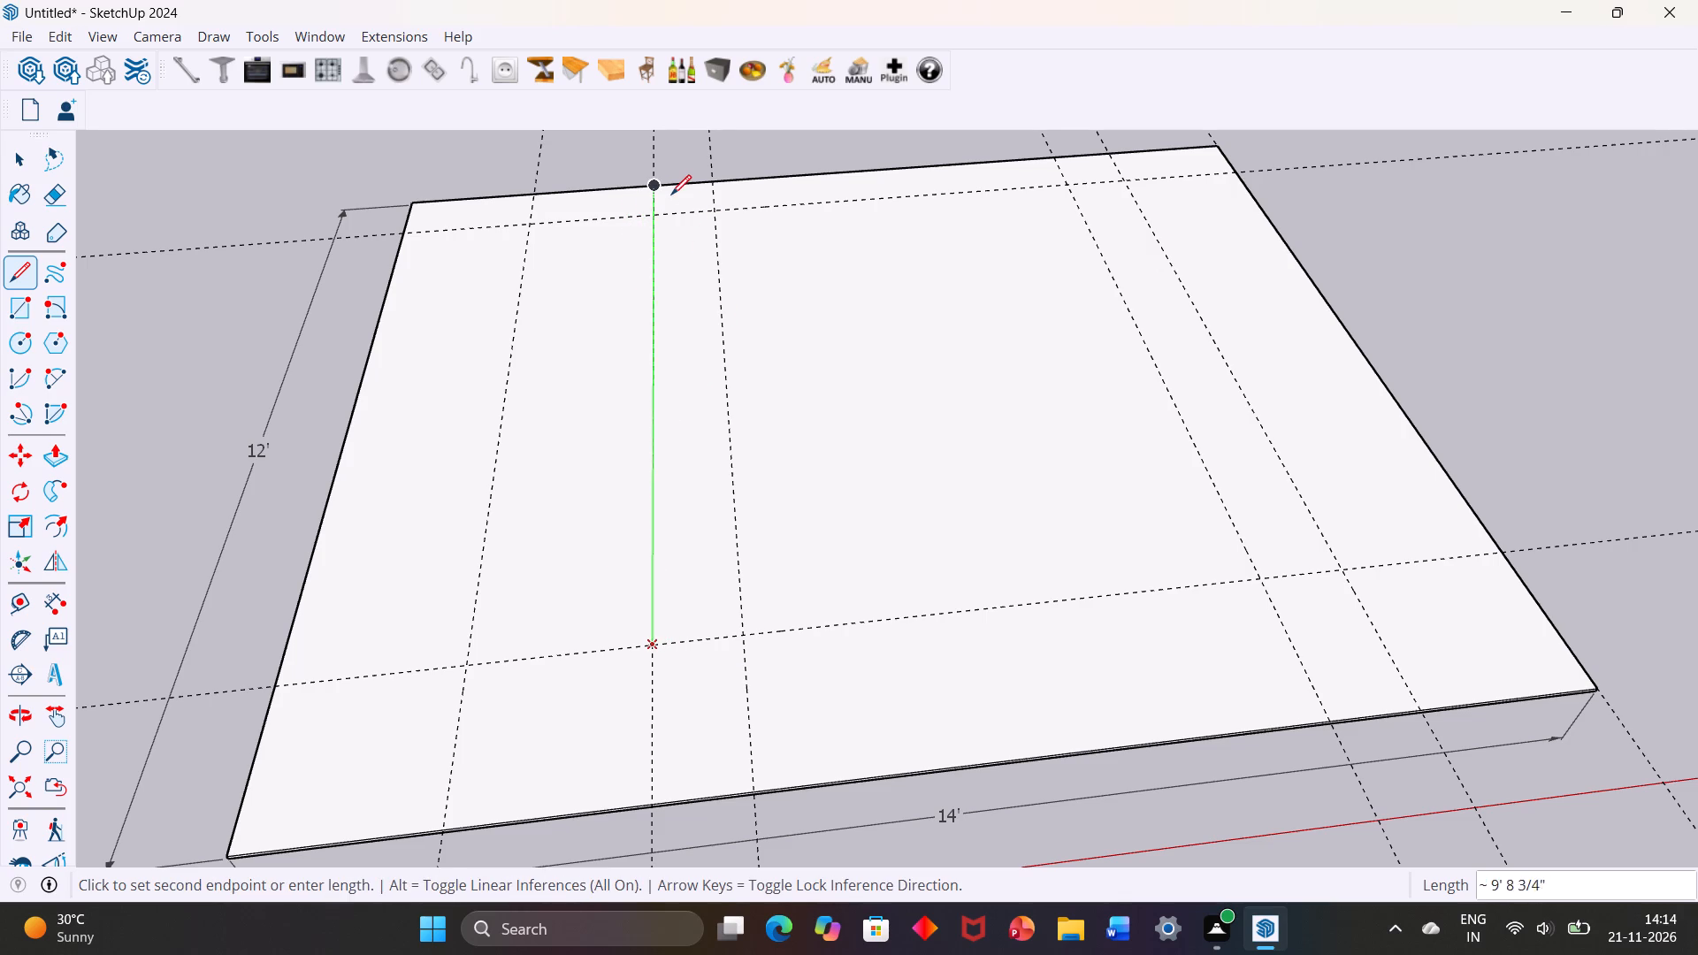
pyautogui.click(653, 187)
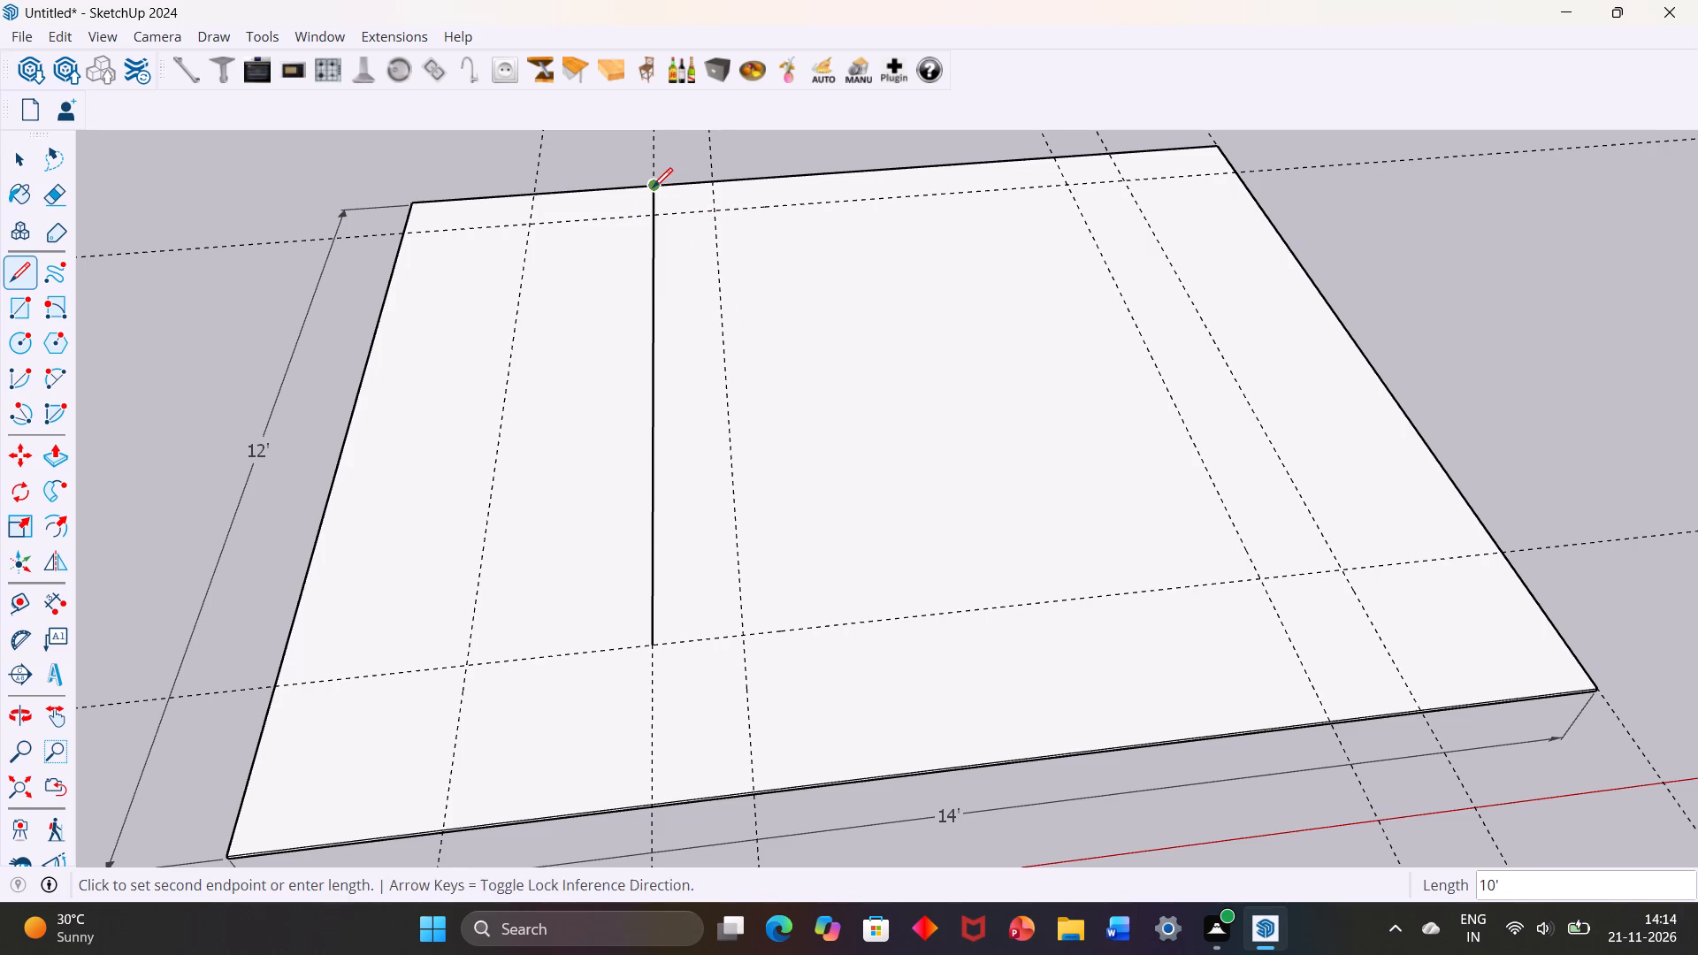
pyautogui.press('Escape')
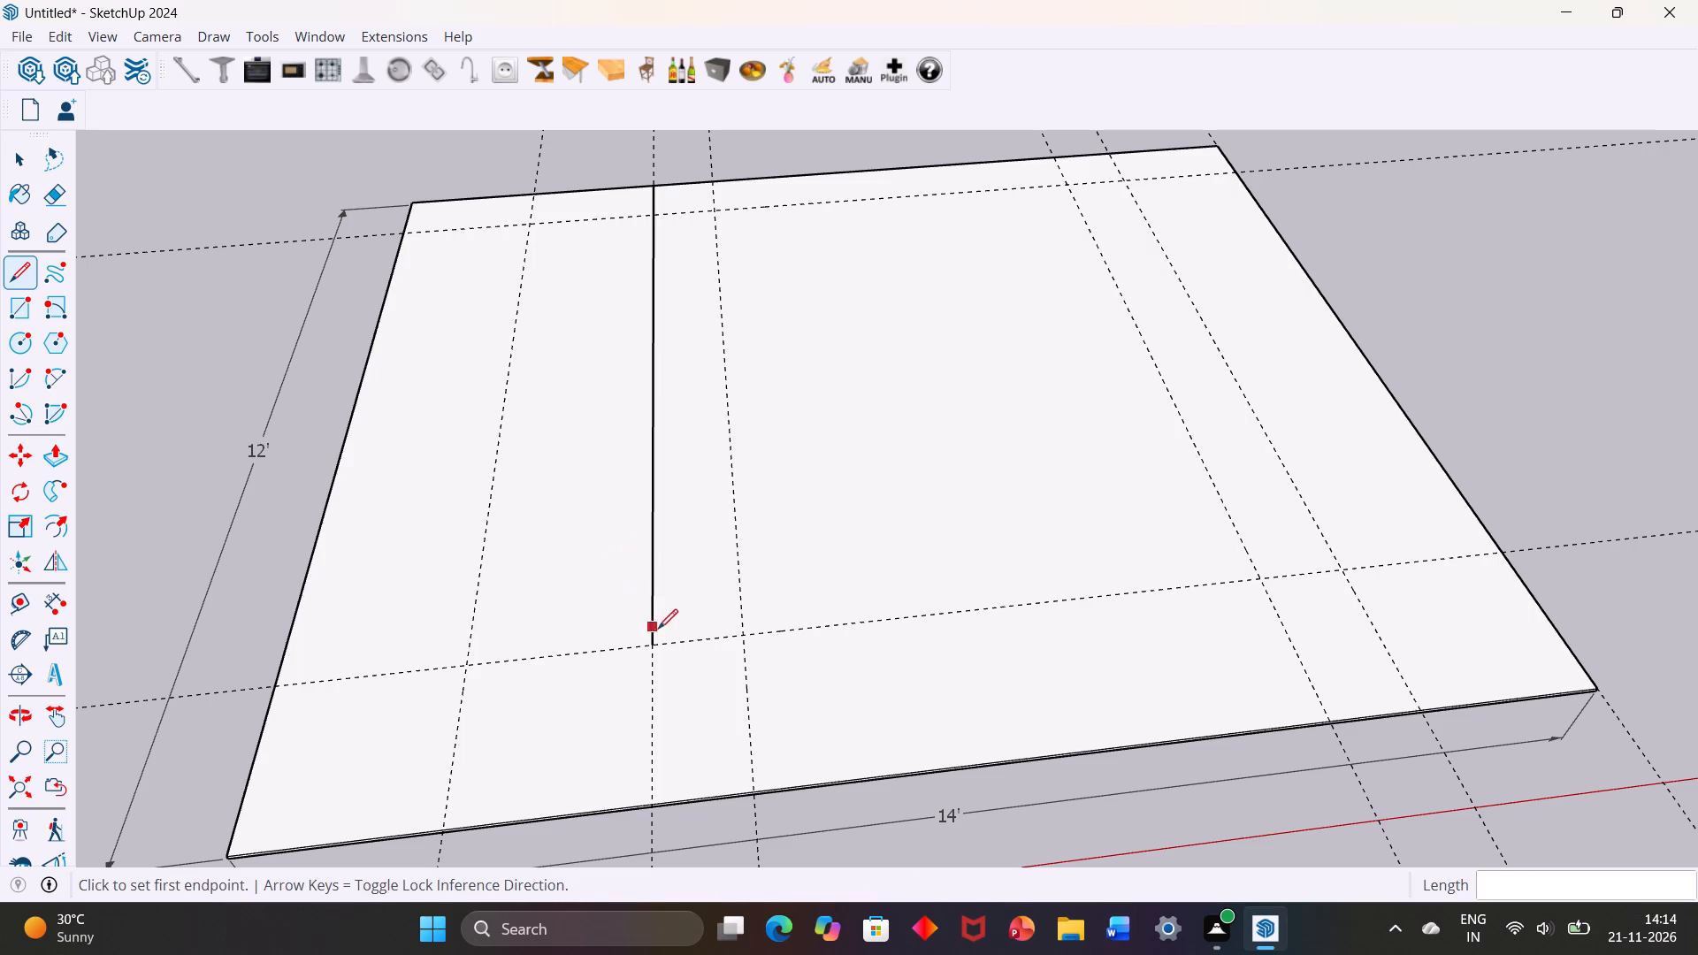
# Continue the outline about 8' along the front guide to the fifth lengthwise guide, and 10' along that guide to the back edge.
pyautogui.moveTo(653, 645); pyautogui.dragTo(662, 645)
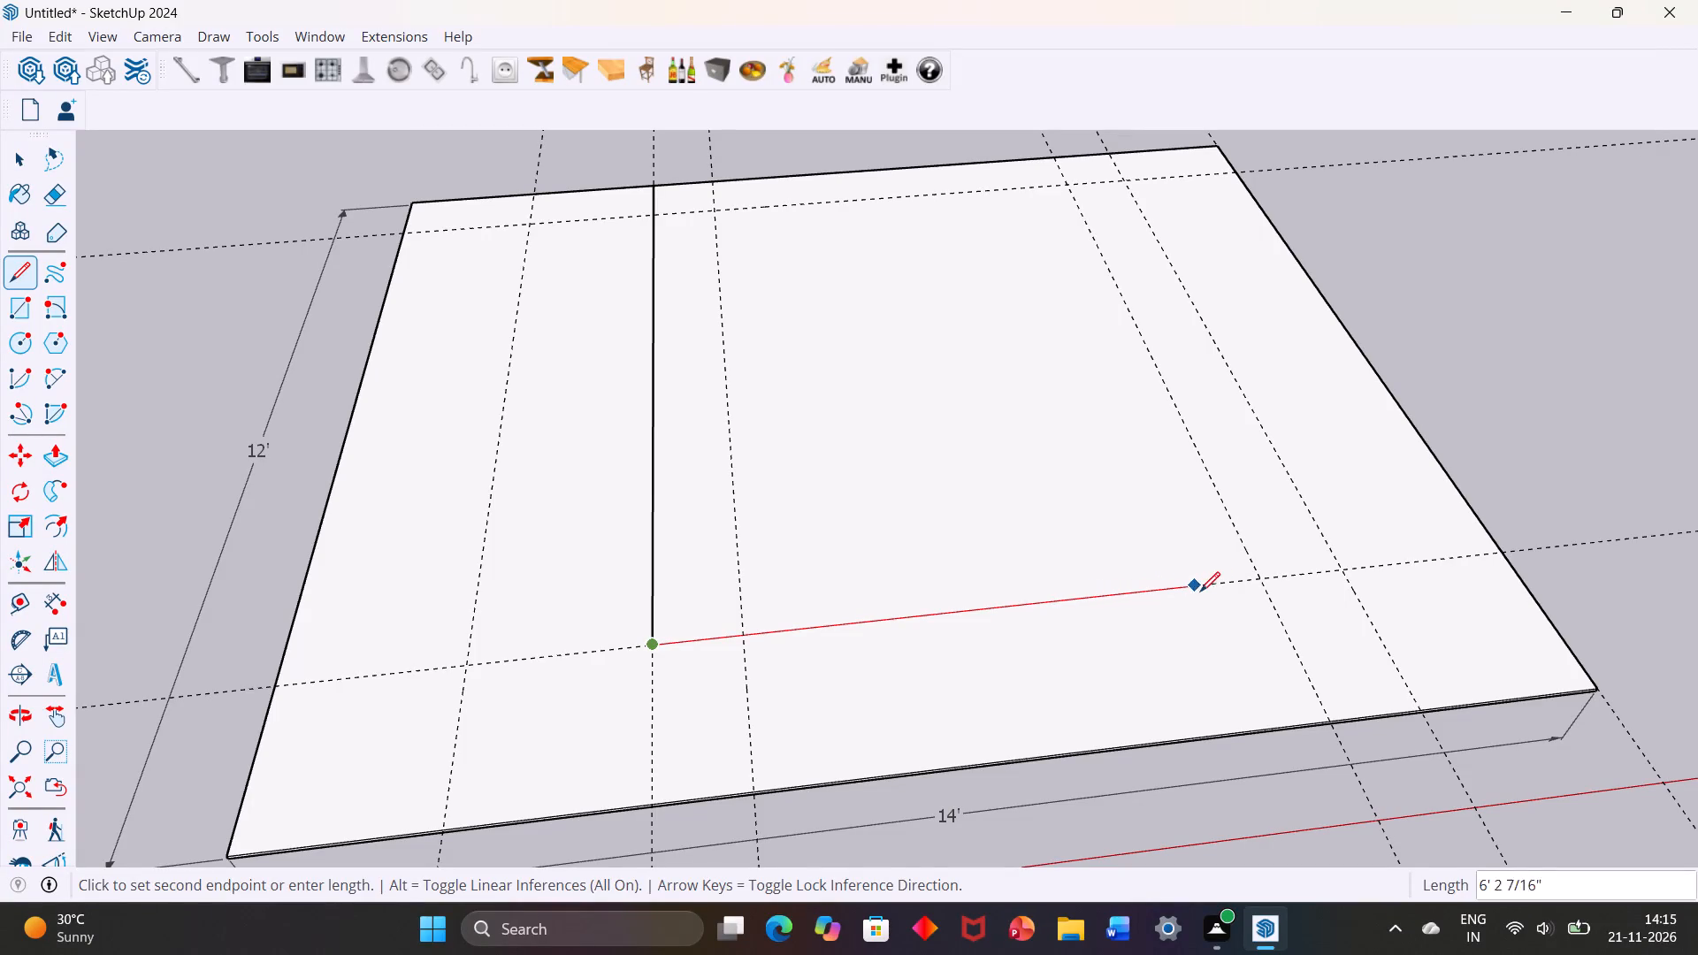
pyautogui.click(1343, 572)
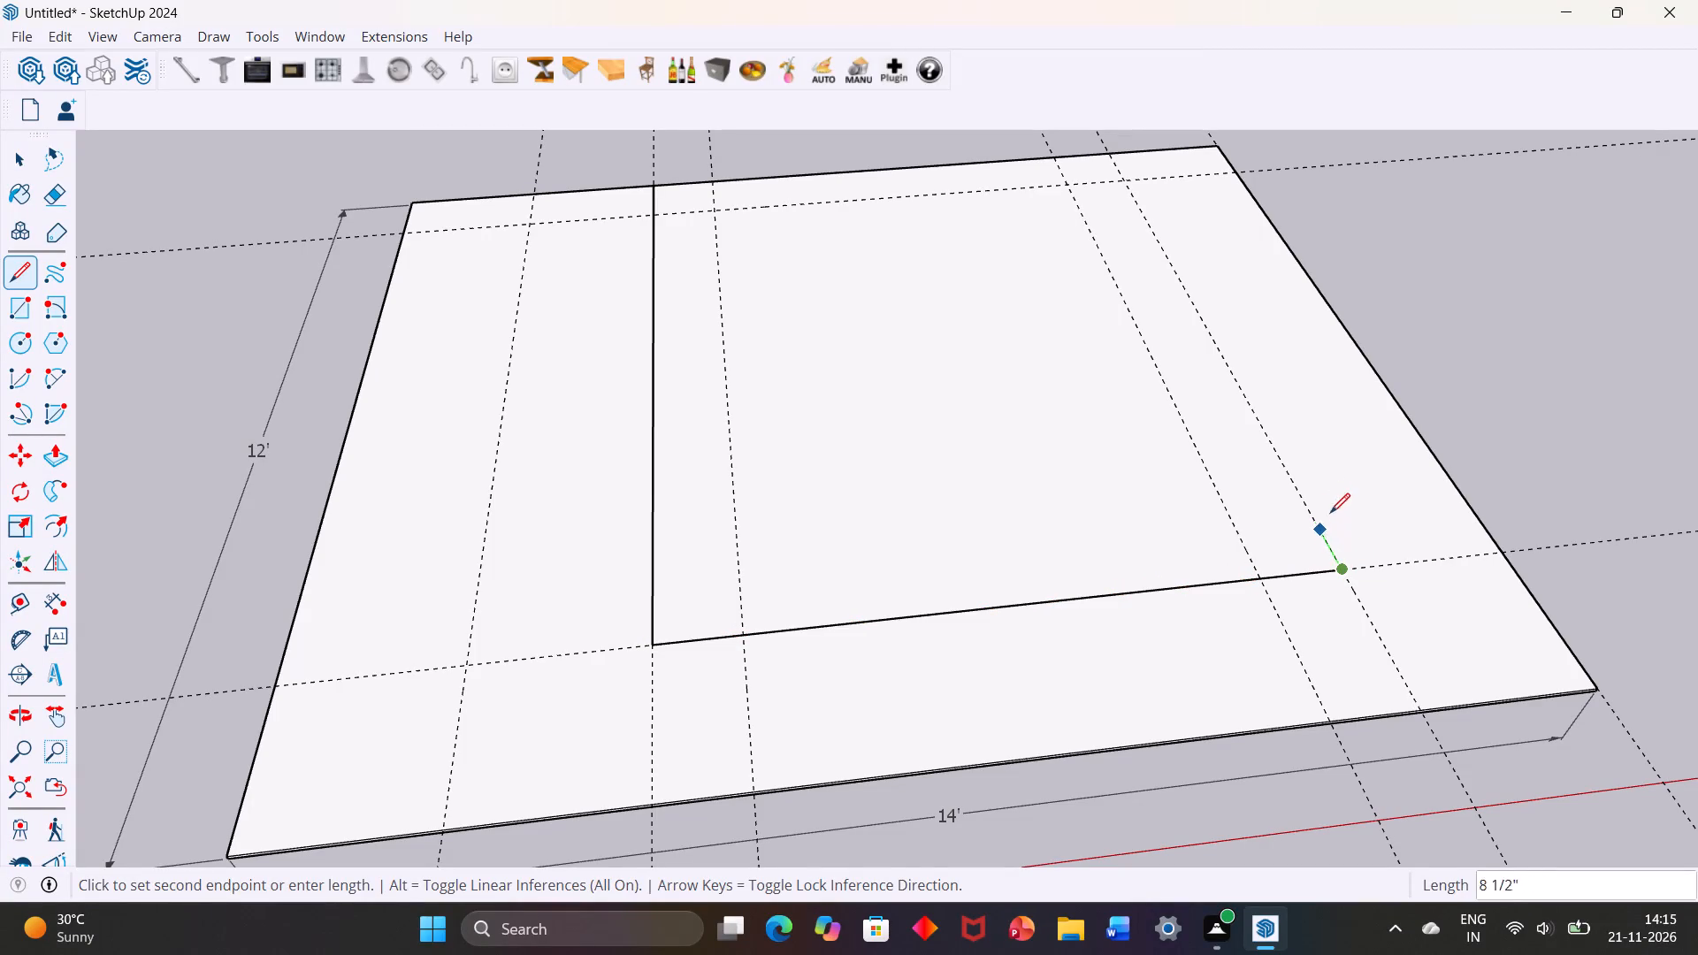
pyautogui.click(1111, 149)
pyautogui.press('Escape')
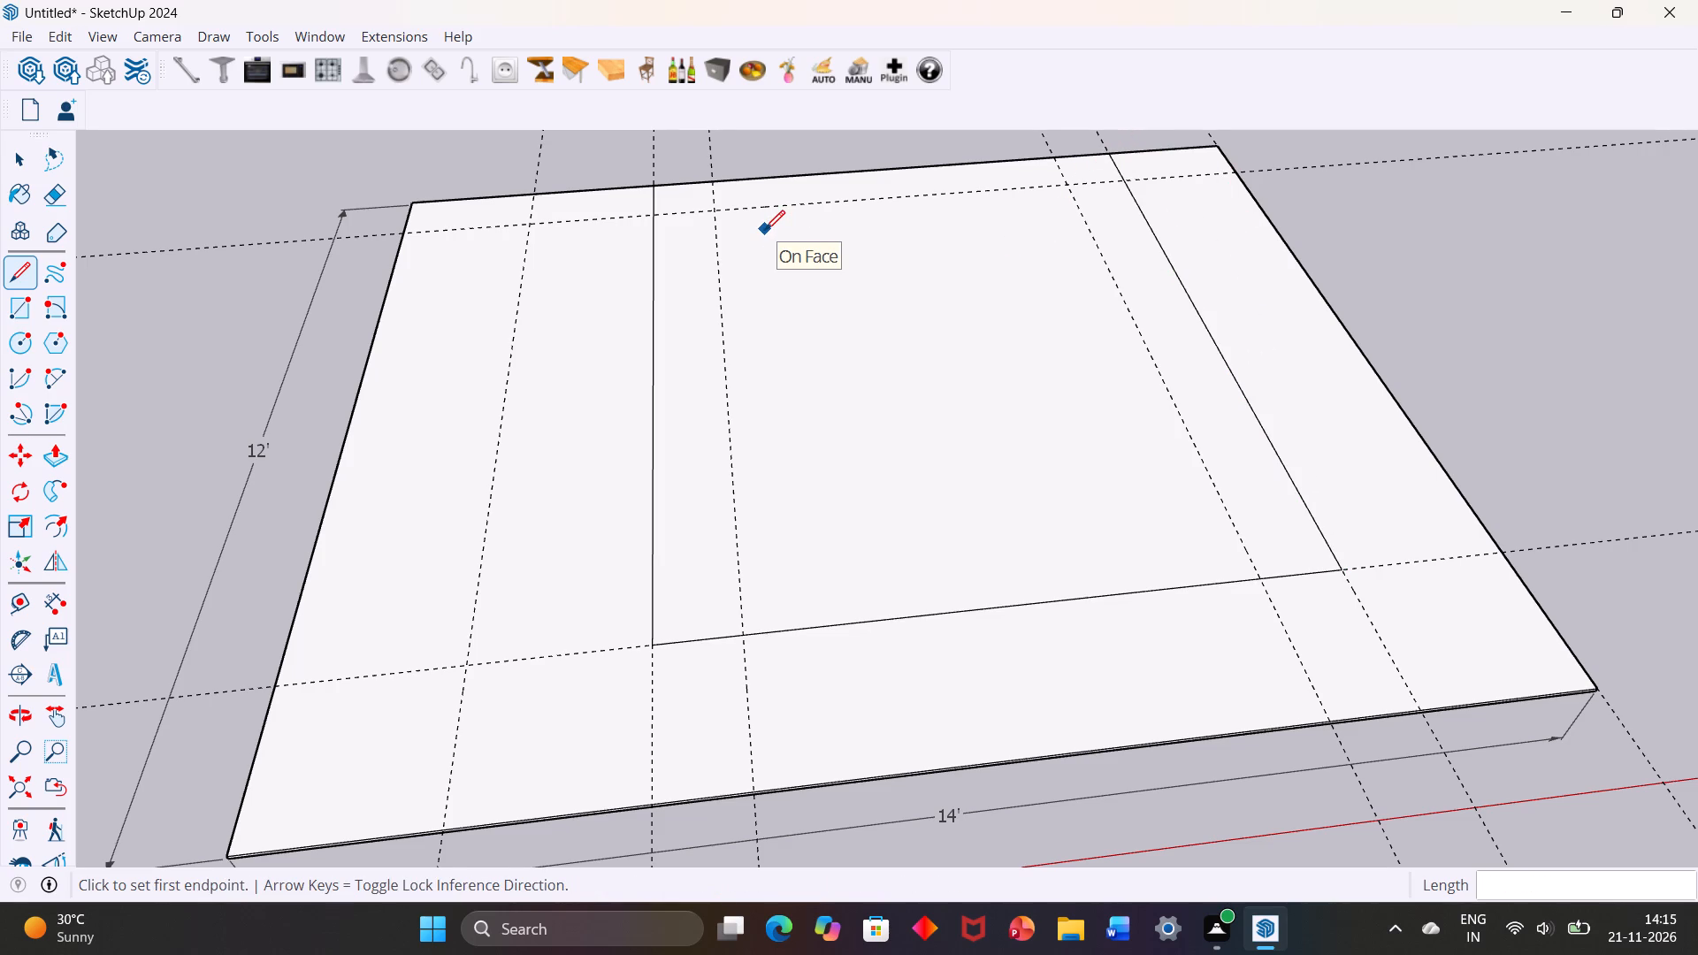
pyautogui.press('space')
# Offset the three connected outline lines 1' inward on the slab's top face.
pyautogui.click(715, 260)
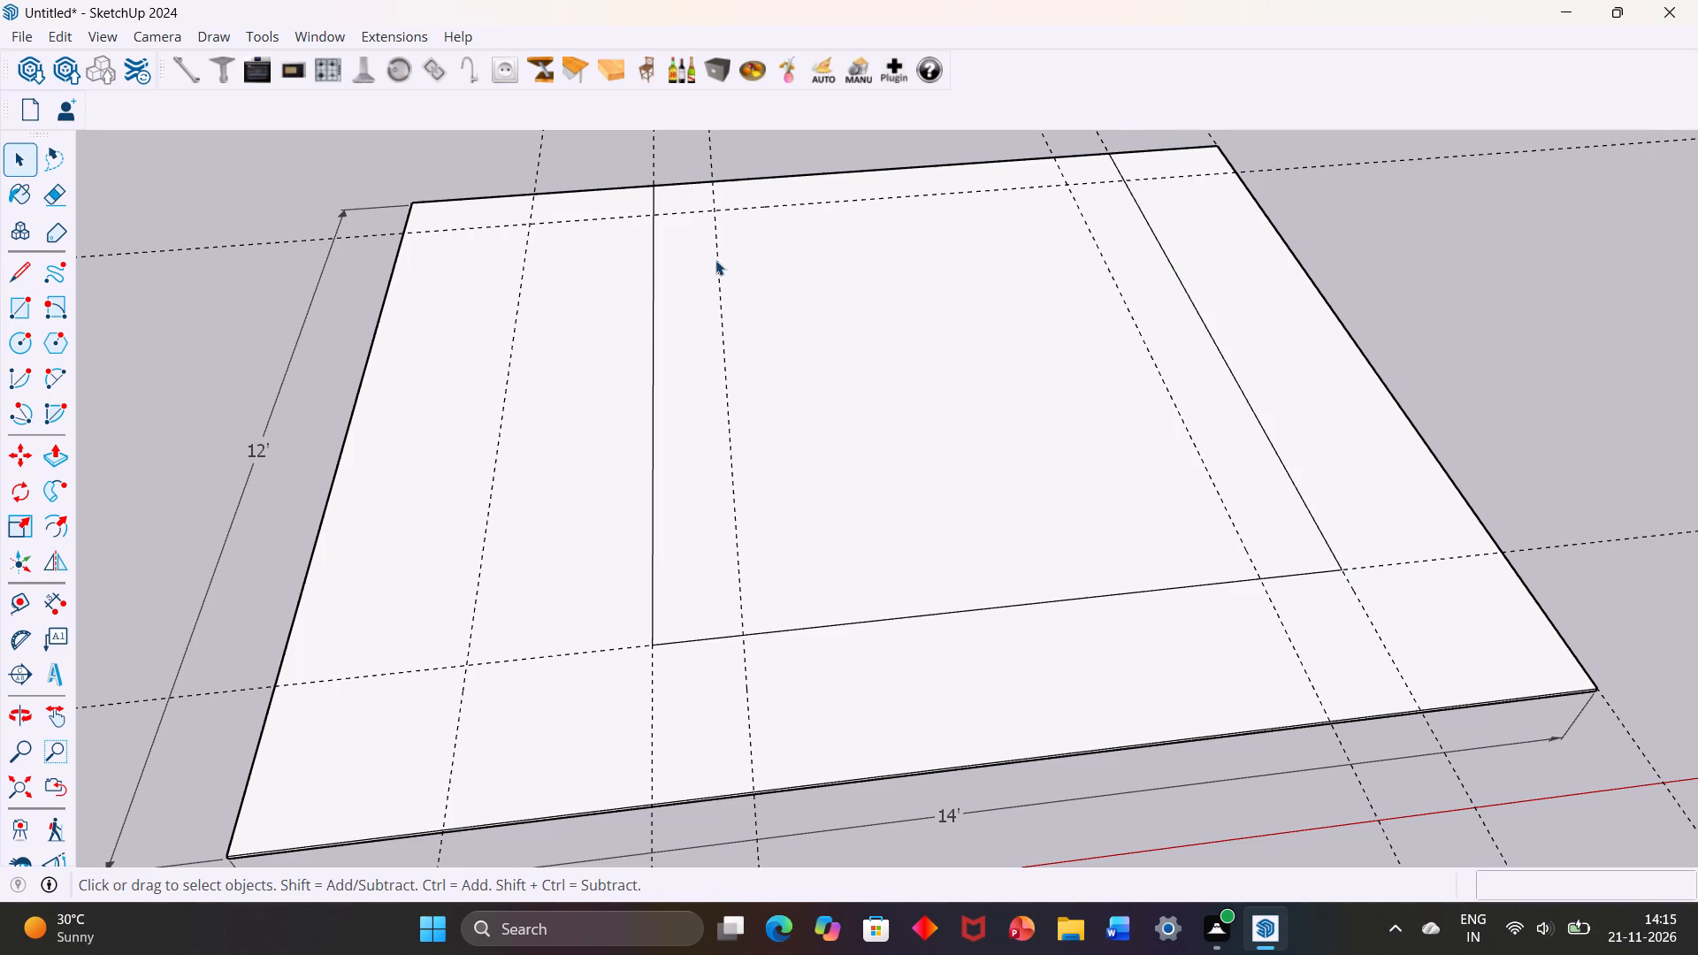
pyautogui.press('Escape')
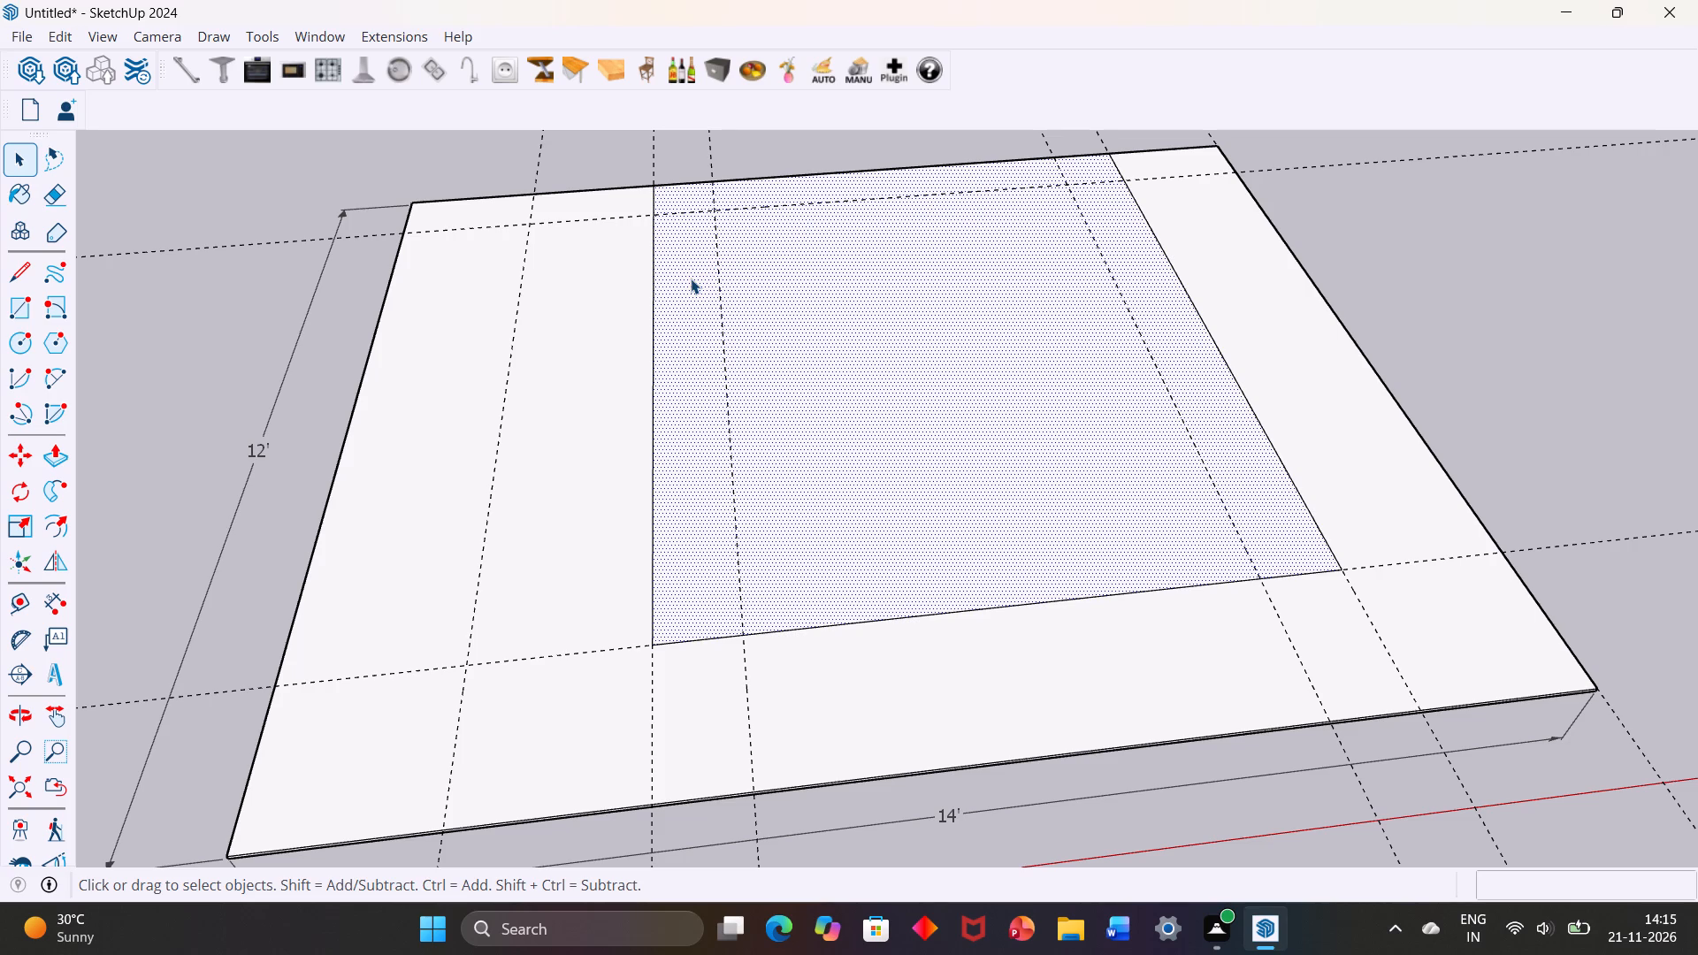
pyautogui.click(268, 317)
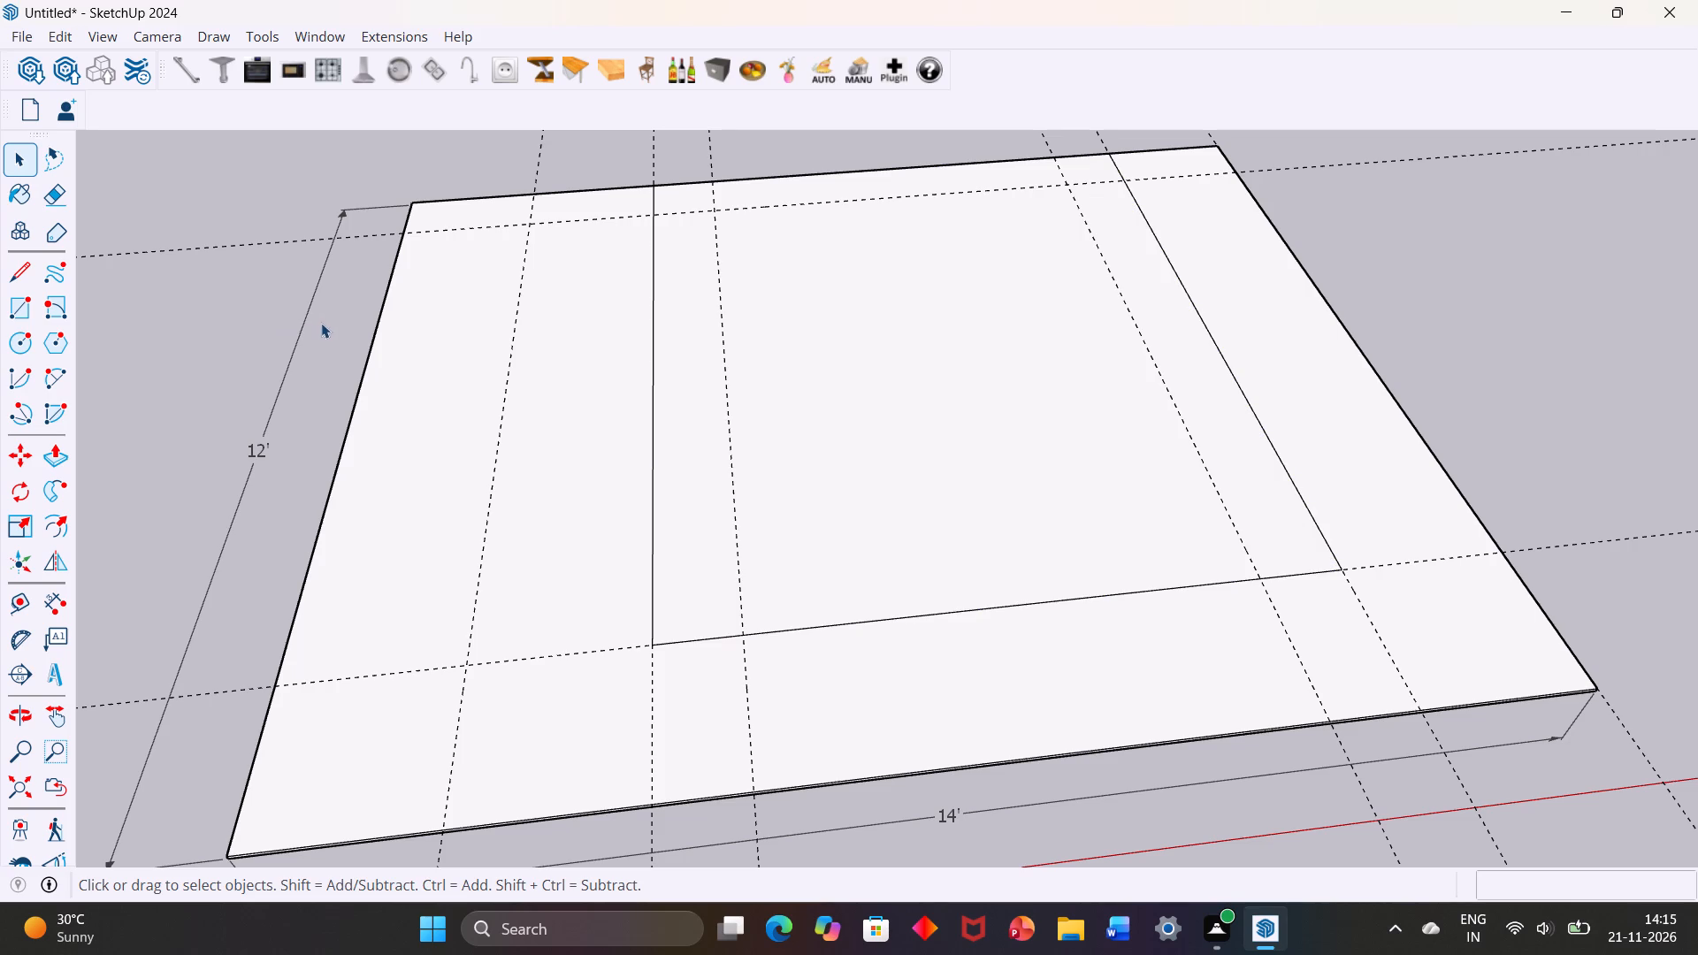
pyautogui.click(270, 339)
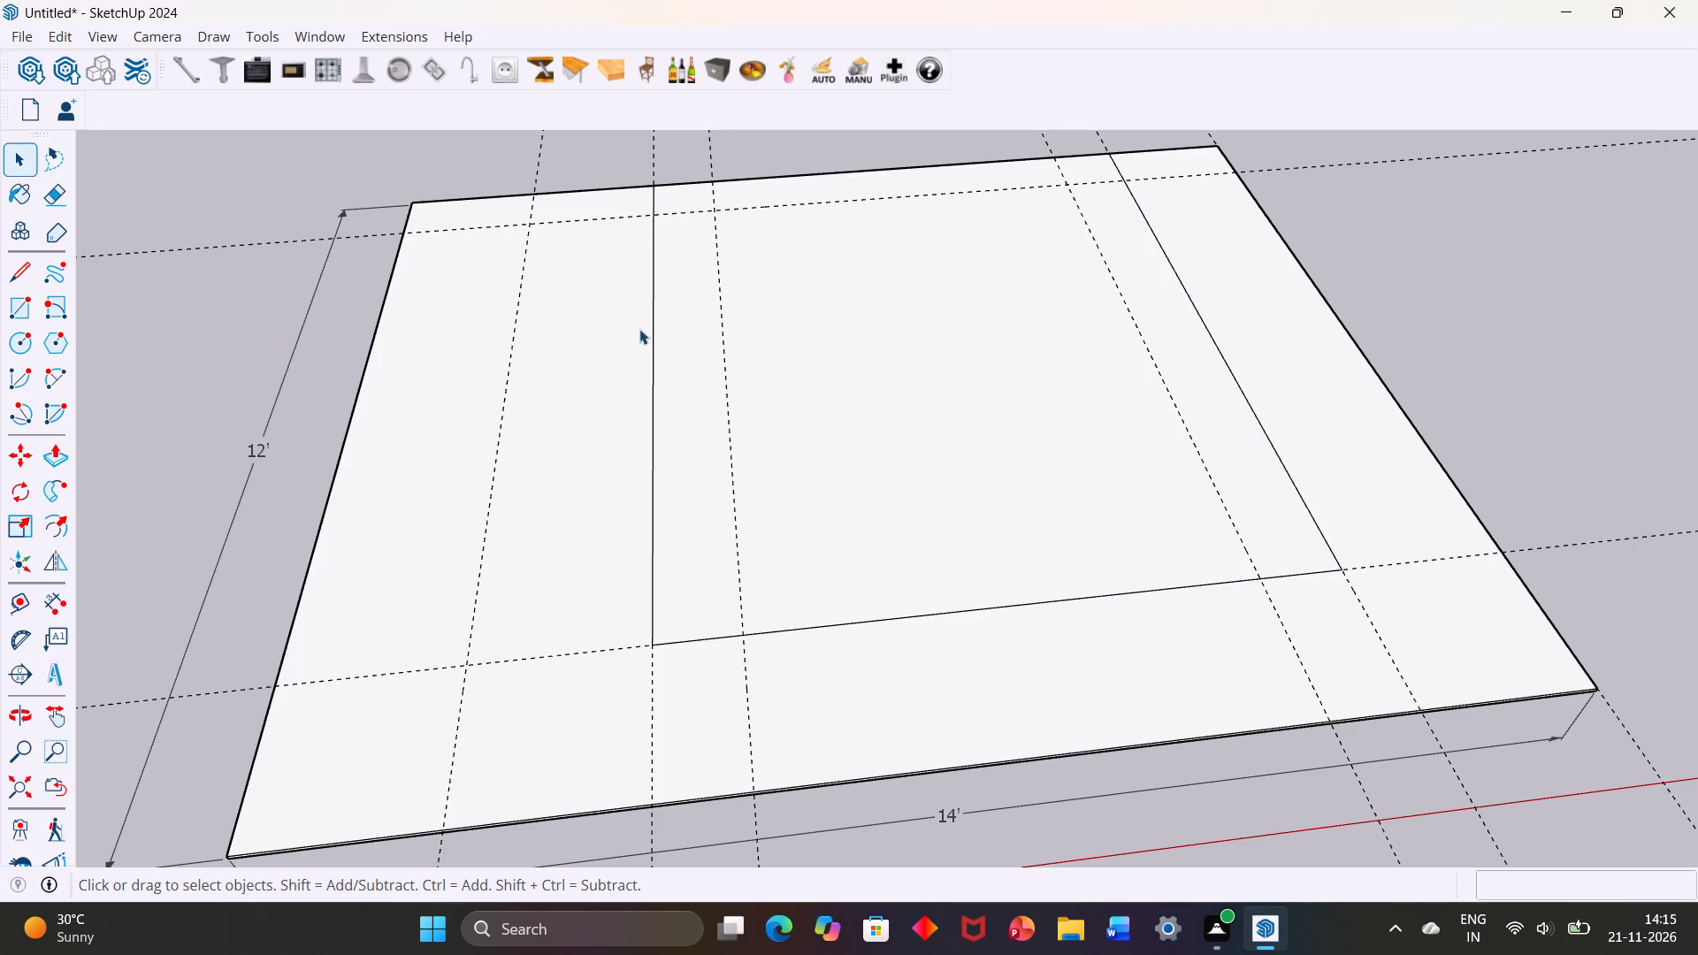
pyautogui.click(652, 347)
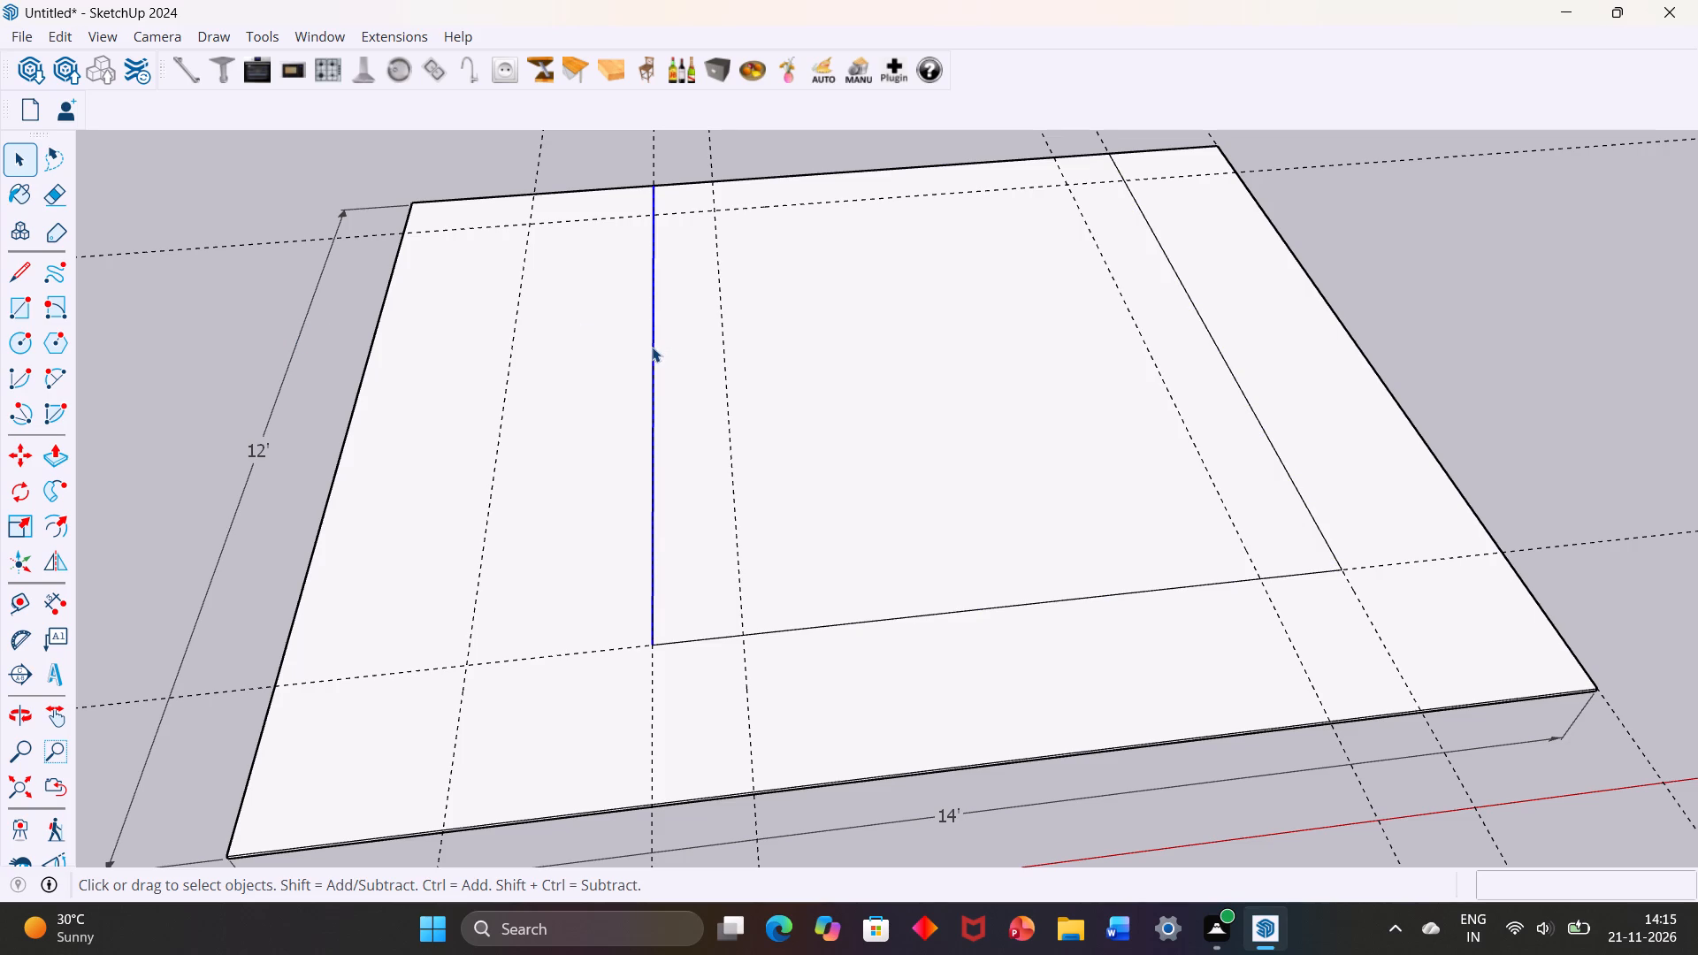
pyautogui.keyDown('ctrl'); pyautogui.click(852, 623); pyautogui.keyUp('ctrl')
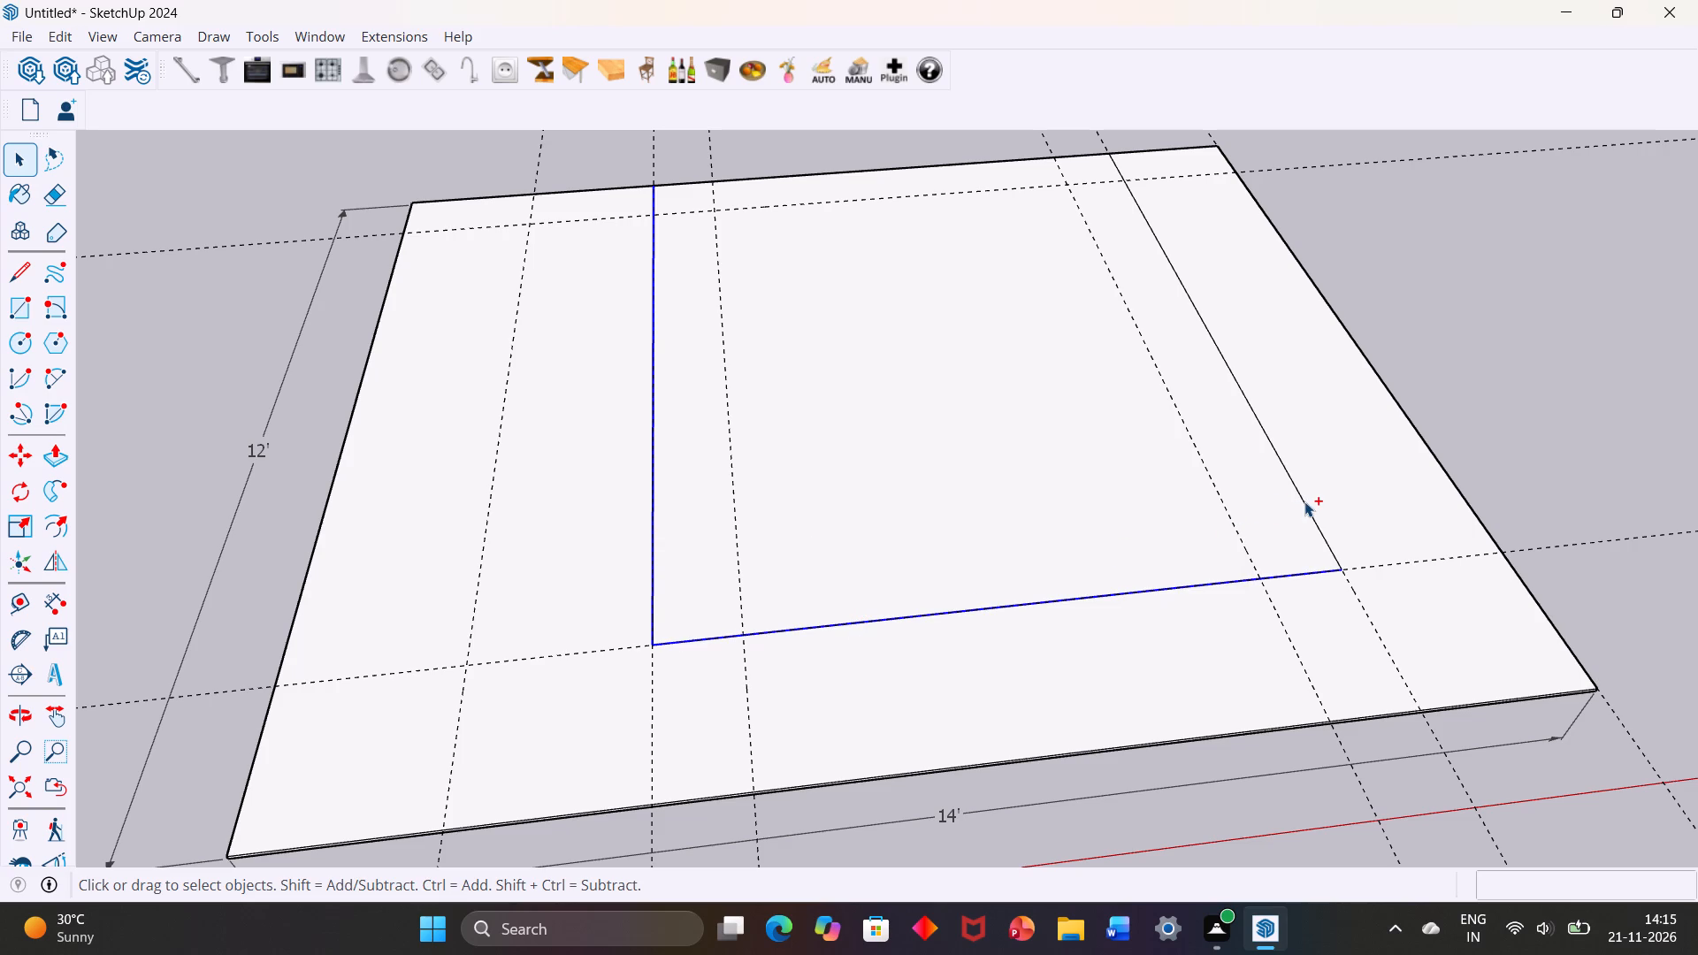
pyautogui.keyDown('ctrl'); pyautogui.click(1305, 506); pyautogui.keyUp('ctrl')
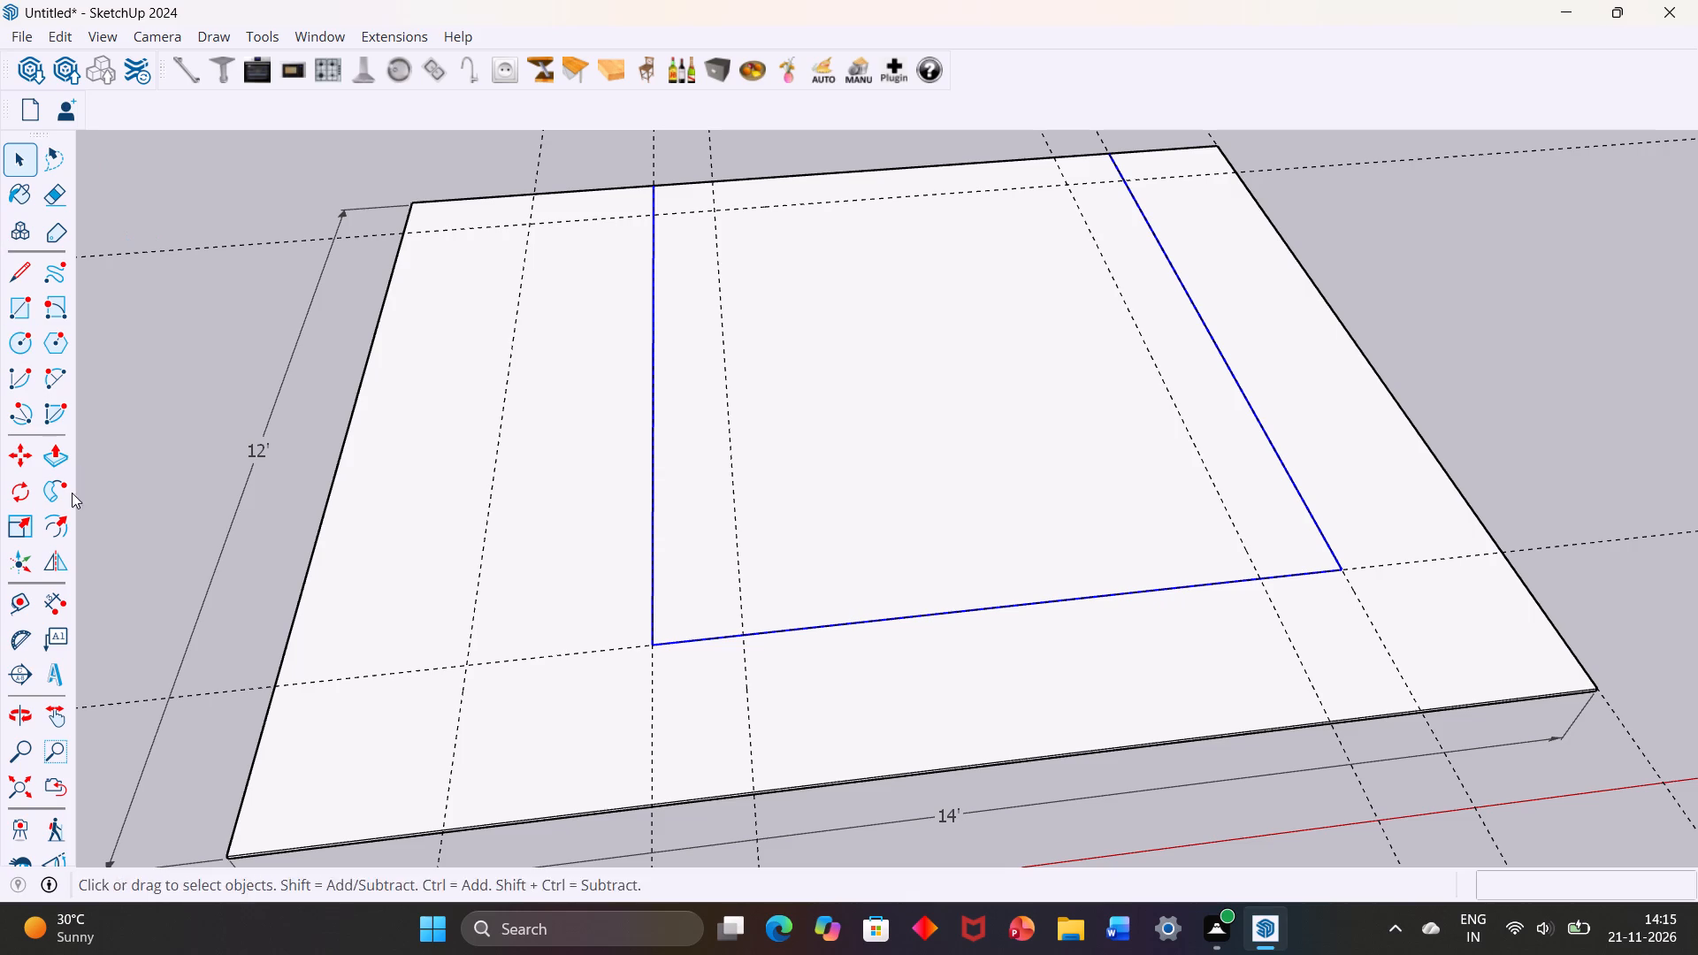
pyautogui.click(59, 524)
pyautogui.click(950, 569)
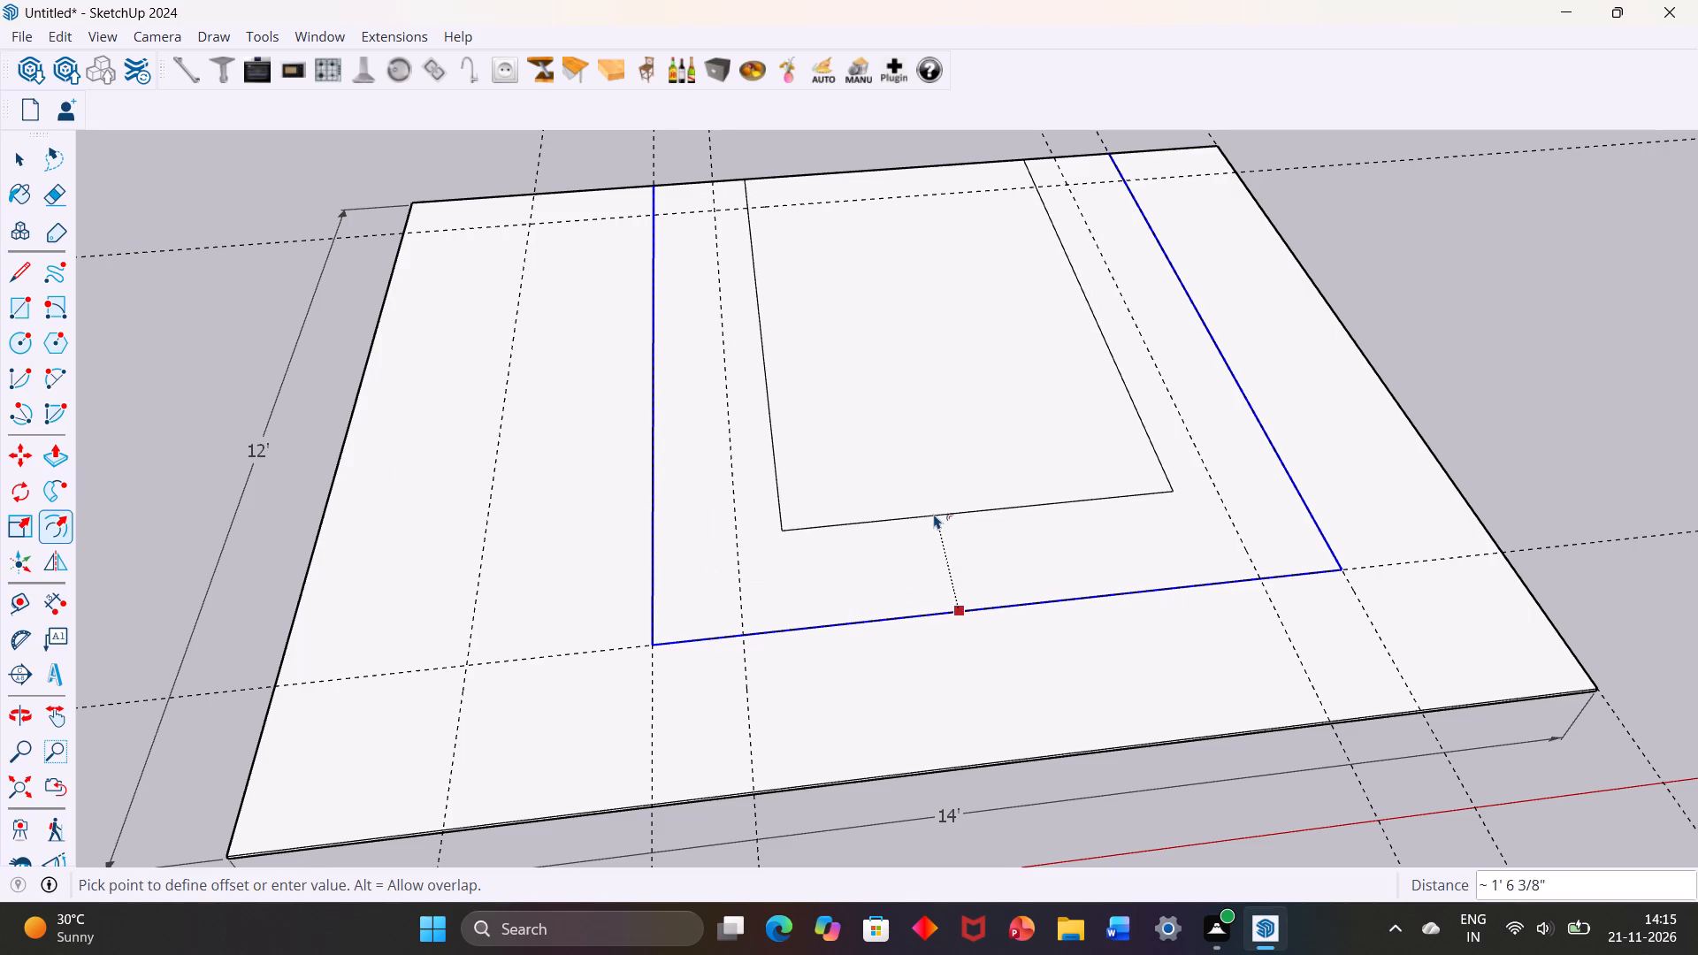
pyautogui.write("1'")
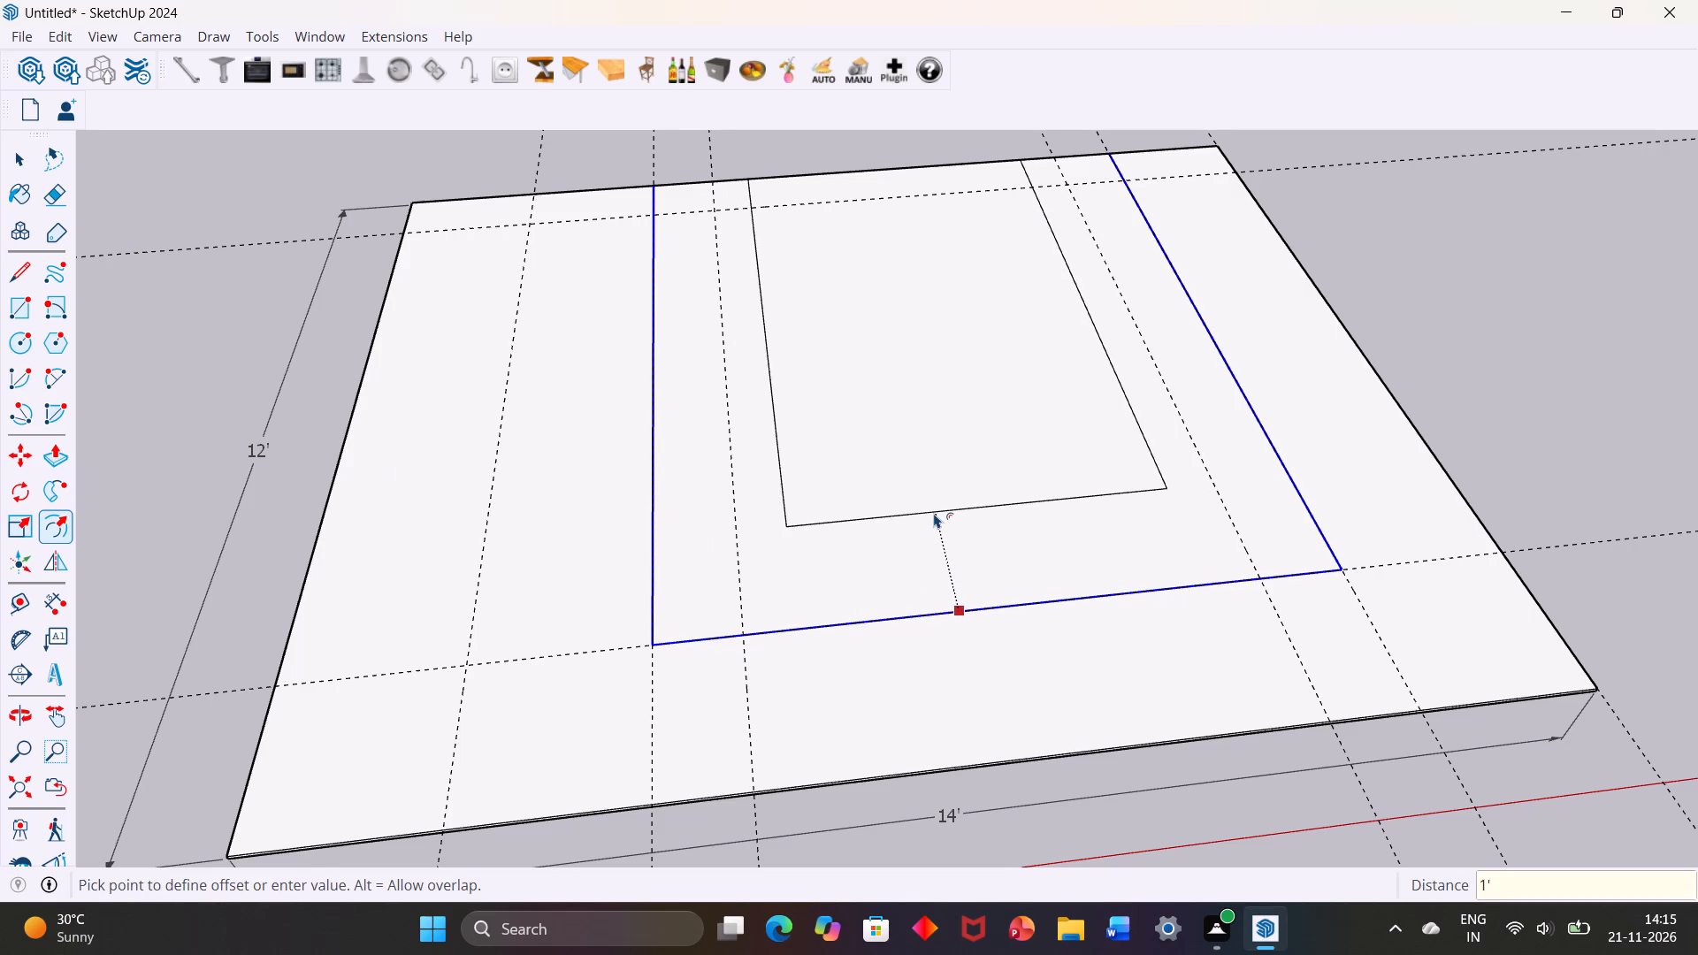
pyautogui.press('Return')
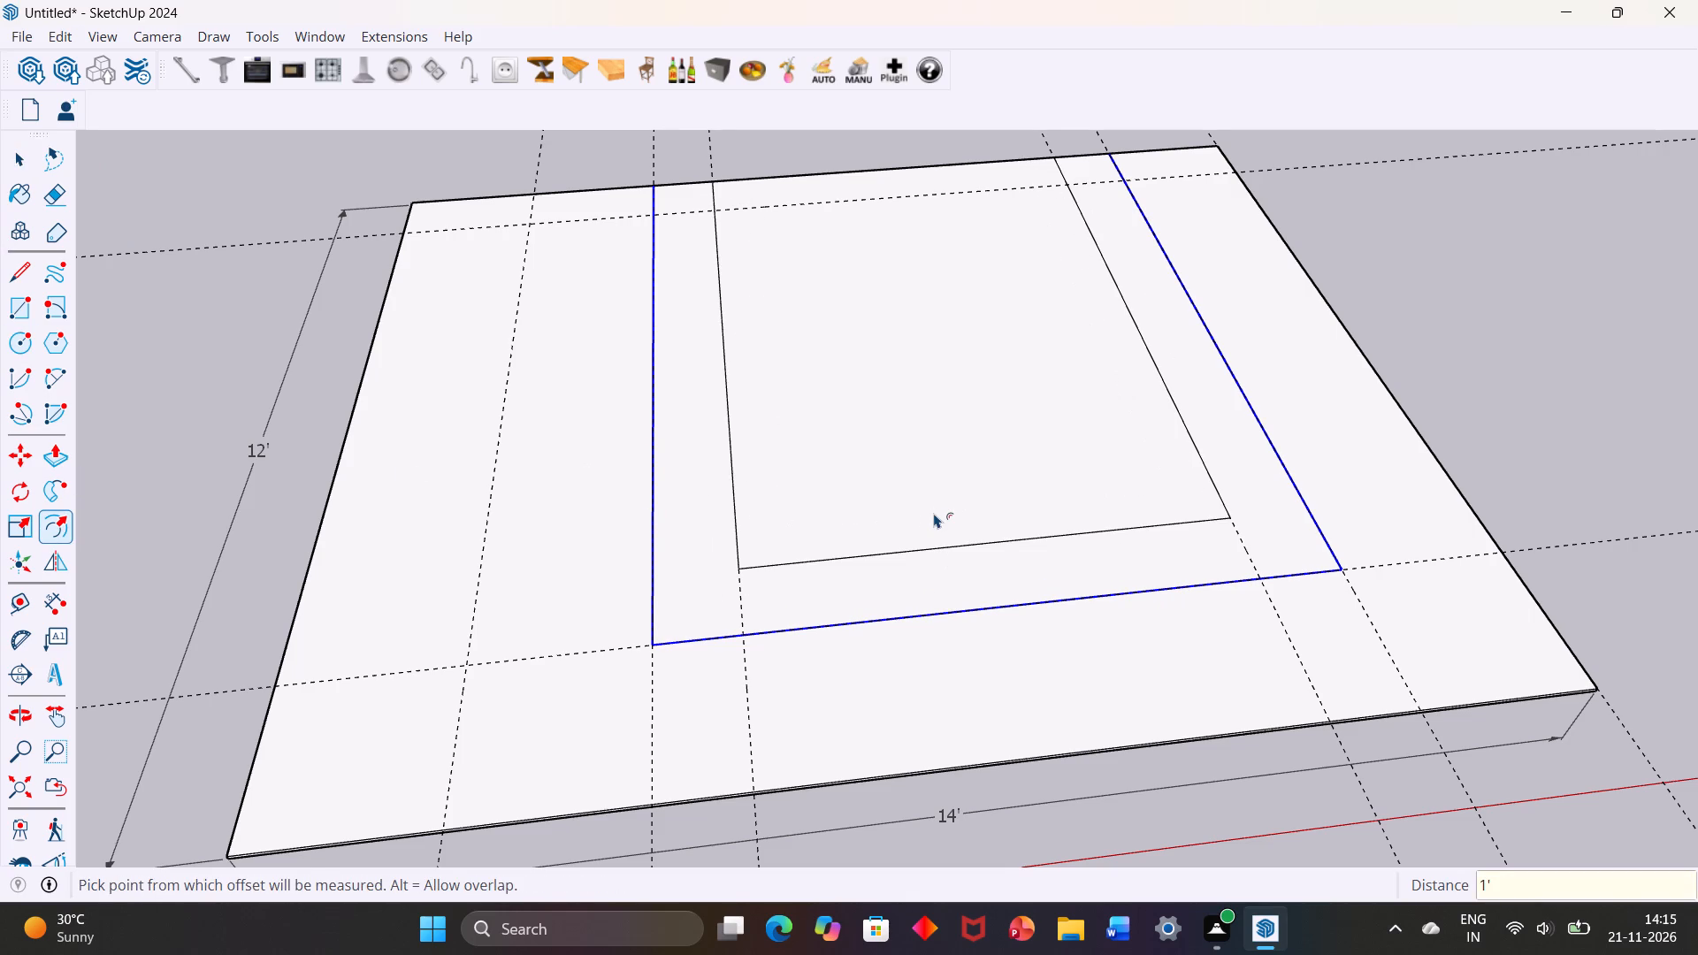
pyautogui.press('space')
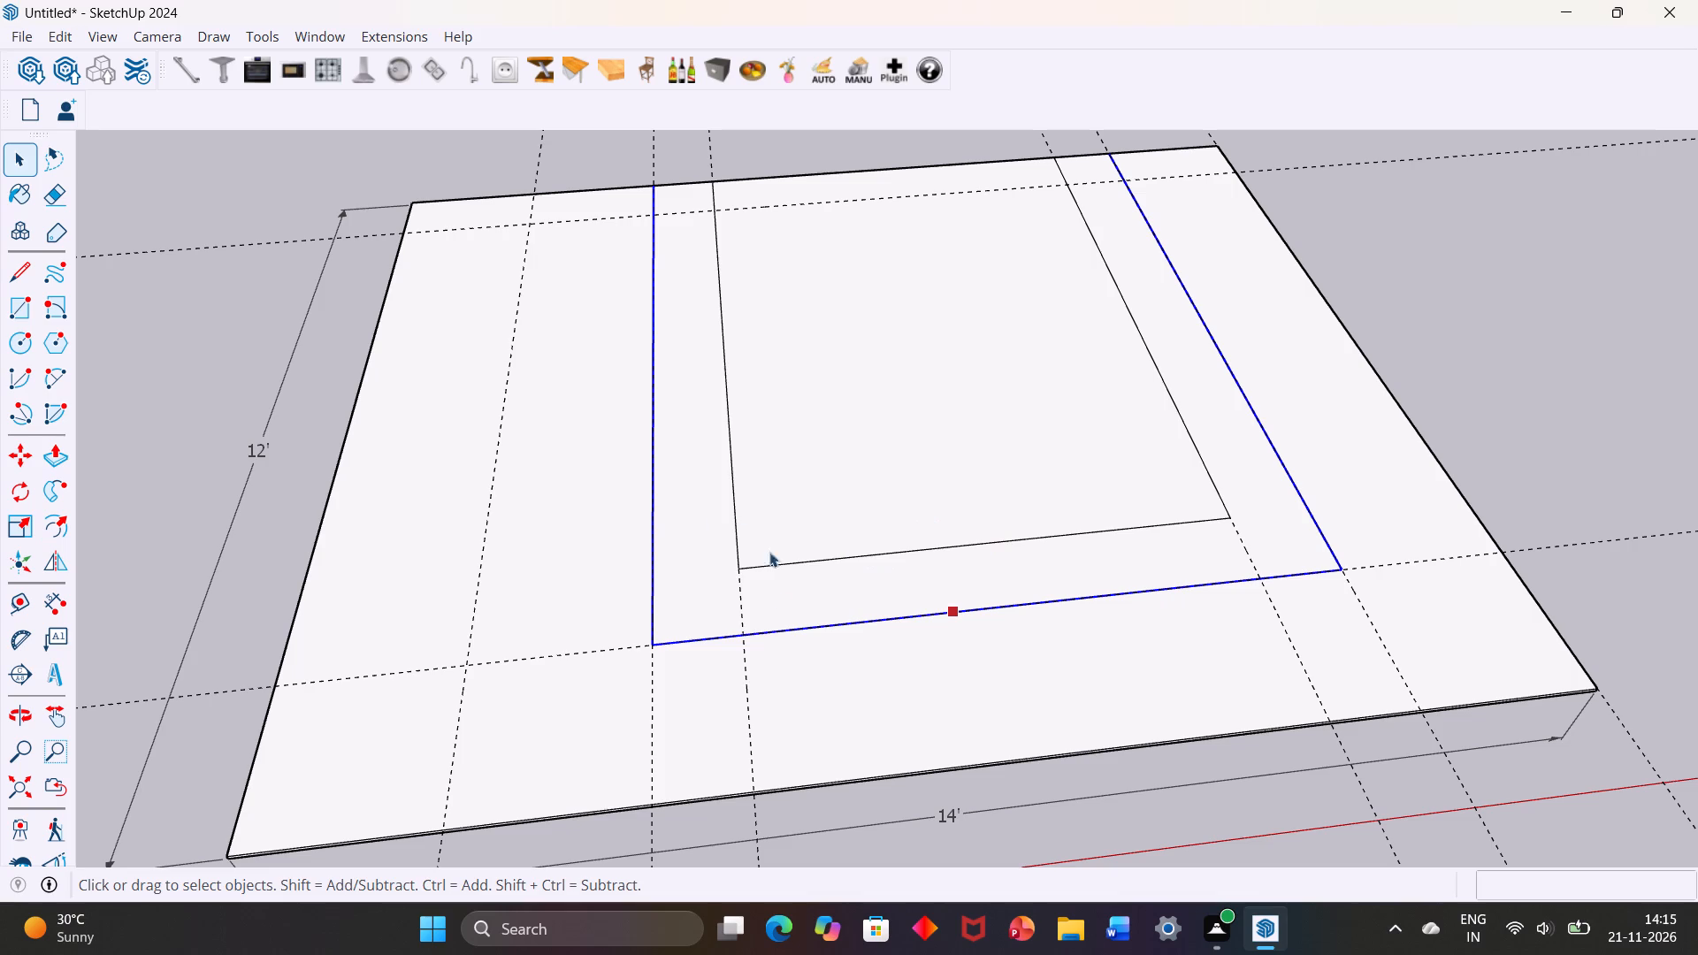
# Delete the guide along the offset outline's side farthest from the dimensioned 12' edge.
pyautogui.click(741, 625)
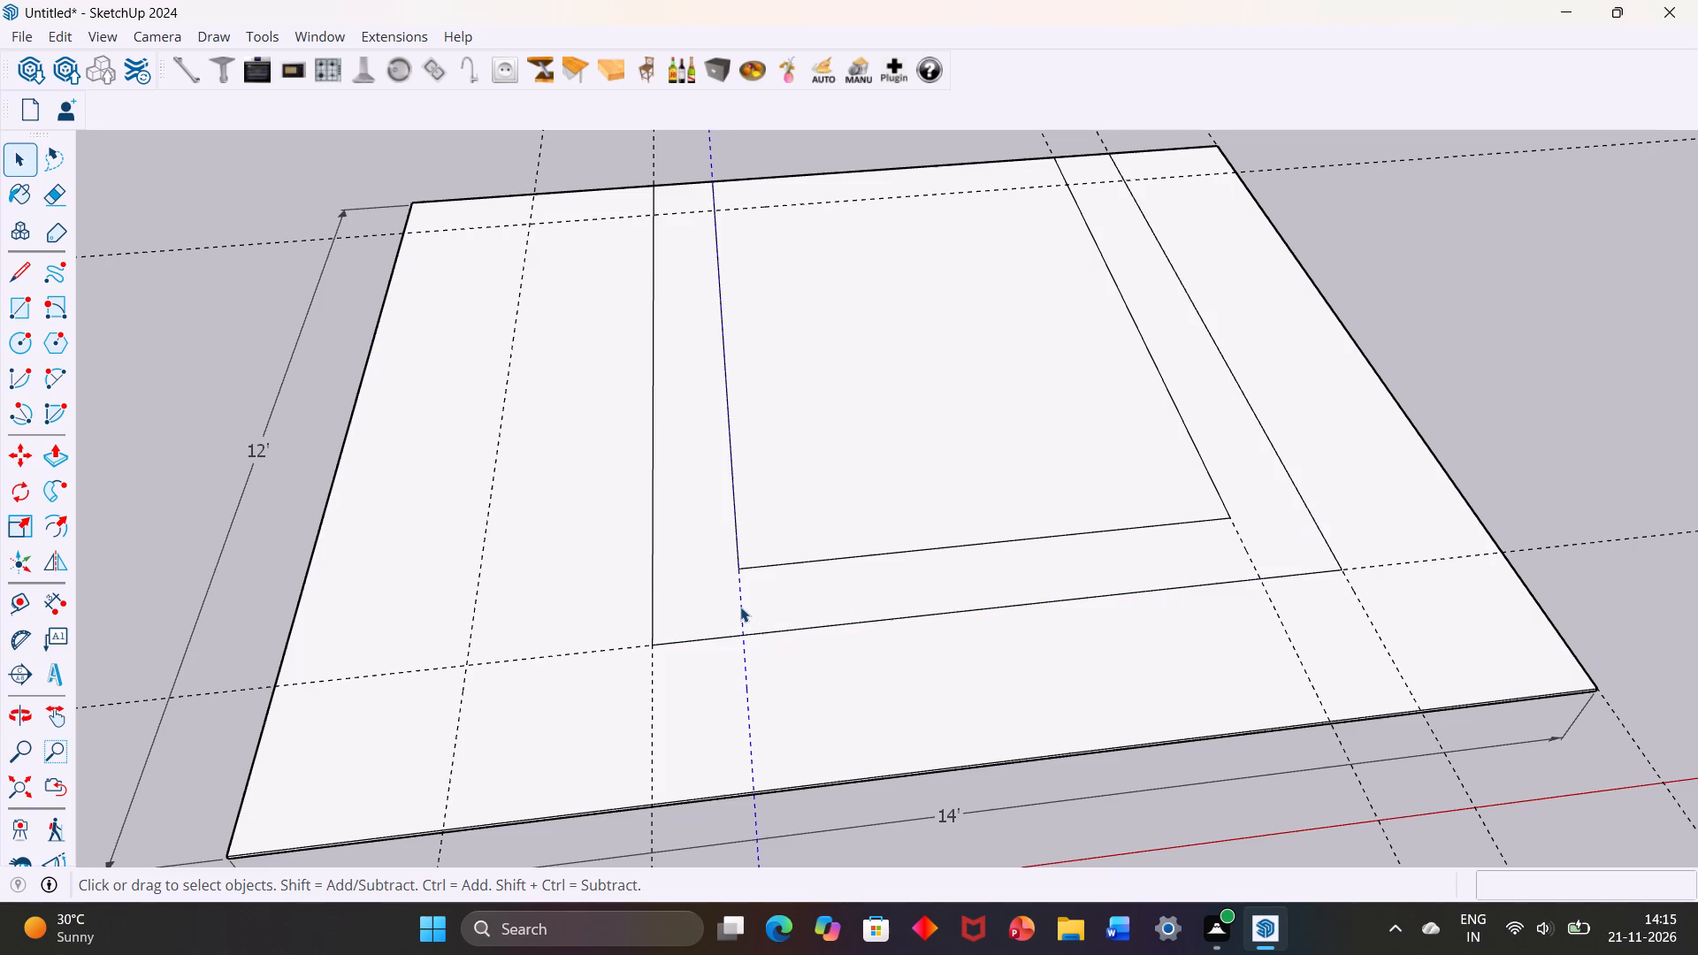
pyautogui.click(740, 607)
pyautogui.click(1252, 567)
pyautogui.press('Delete')
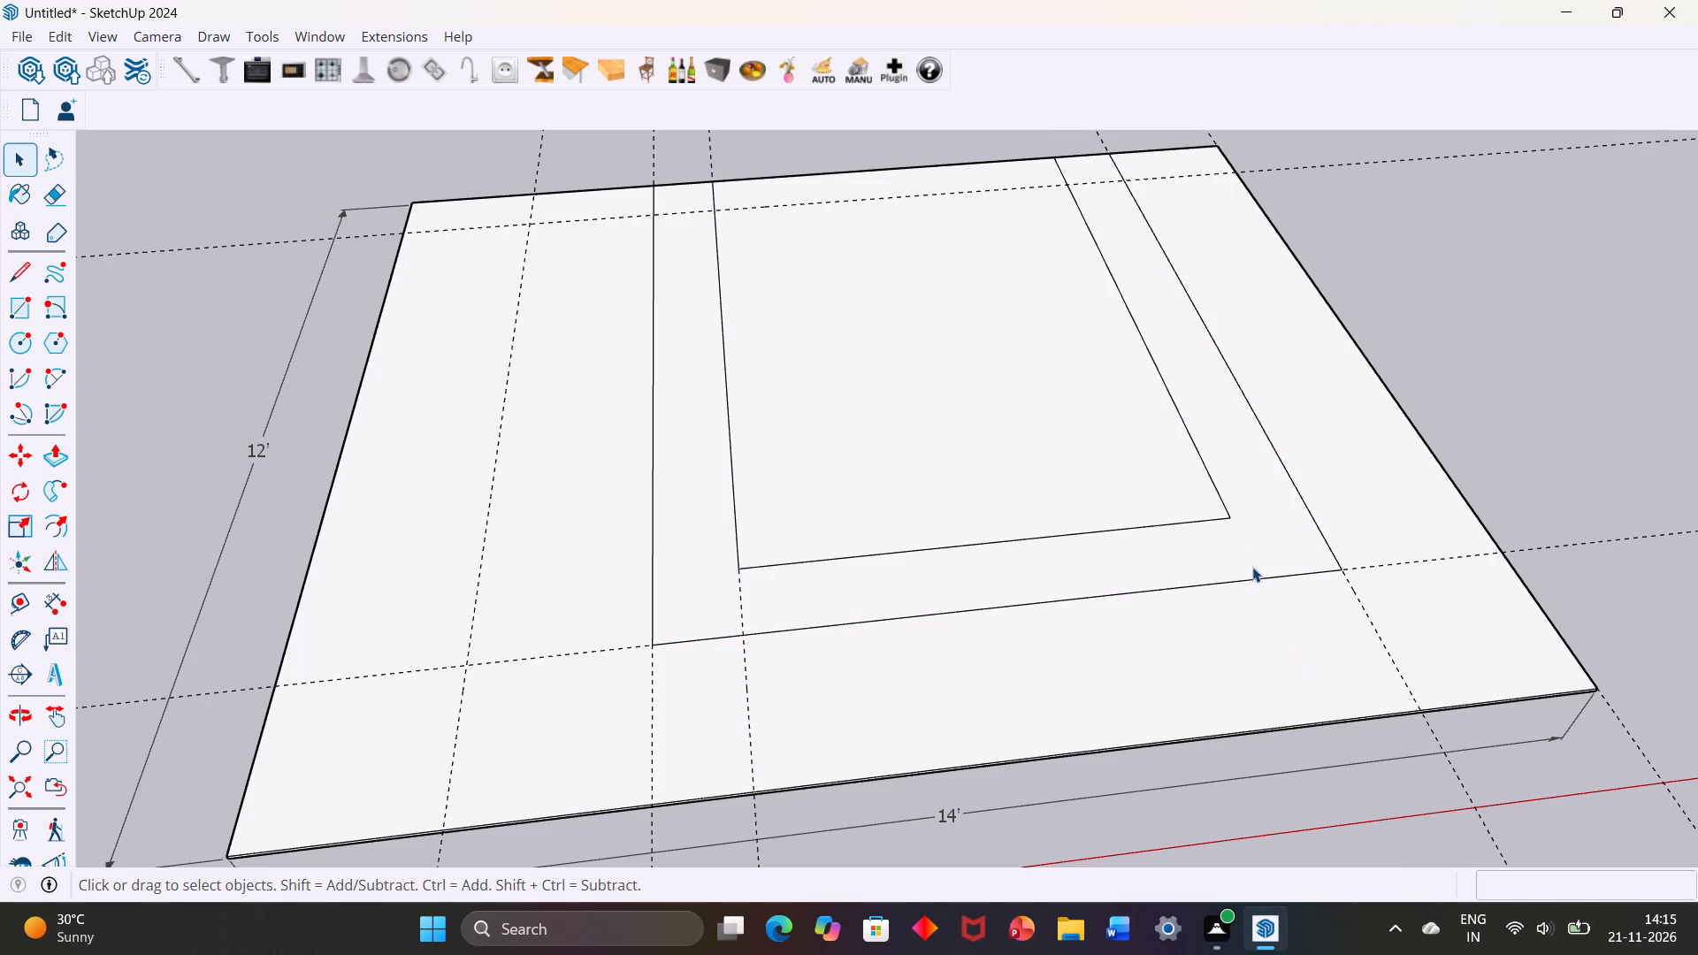
# Delete the top and bottom faces of the 1' wide U-shaped band to open it through the slab.
pyautogui.moveTo(1139, 562); pyautogui.dragTo(1065, 229, button='middle')
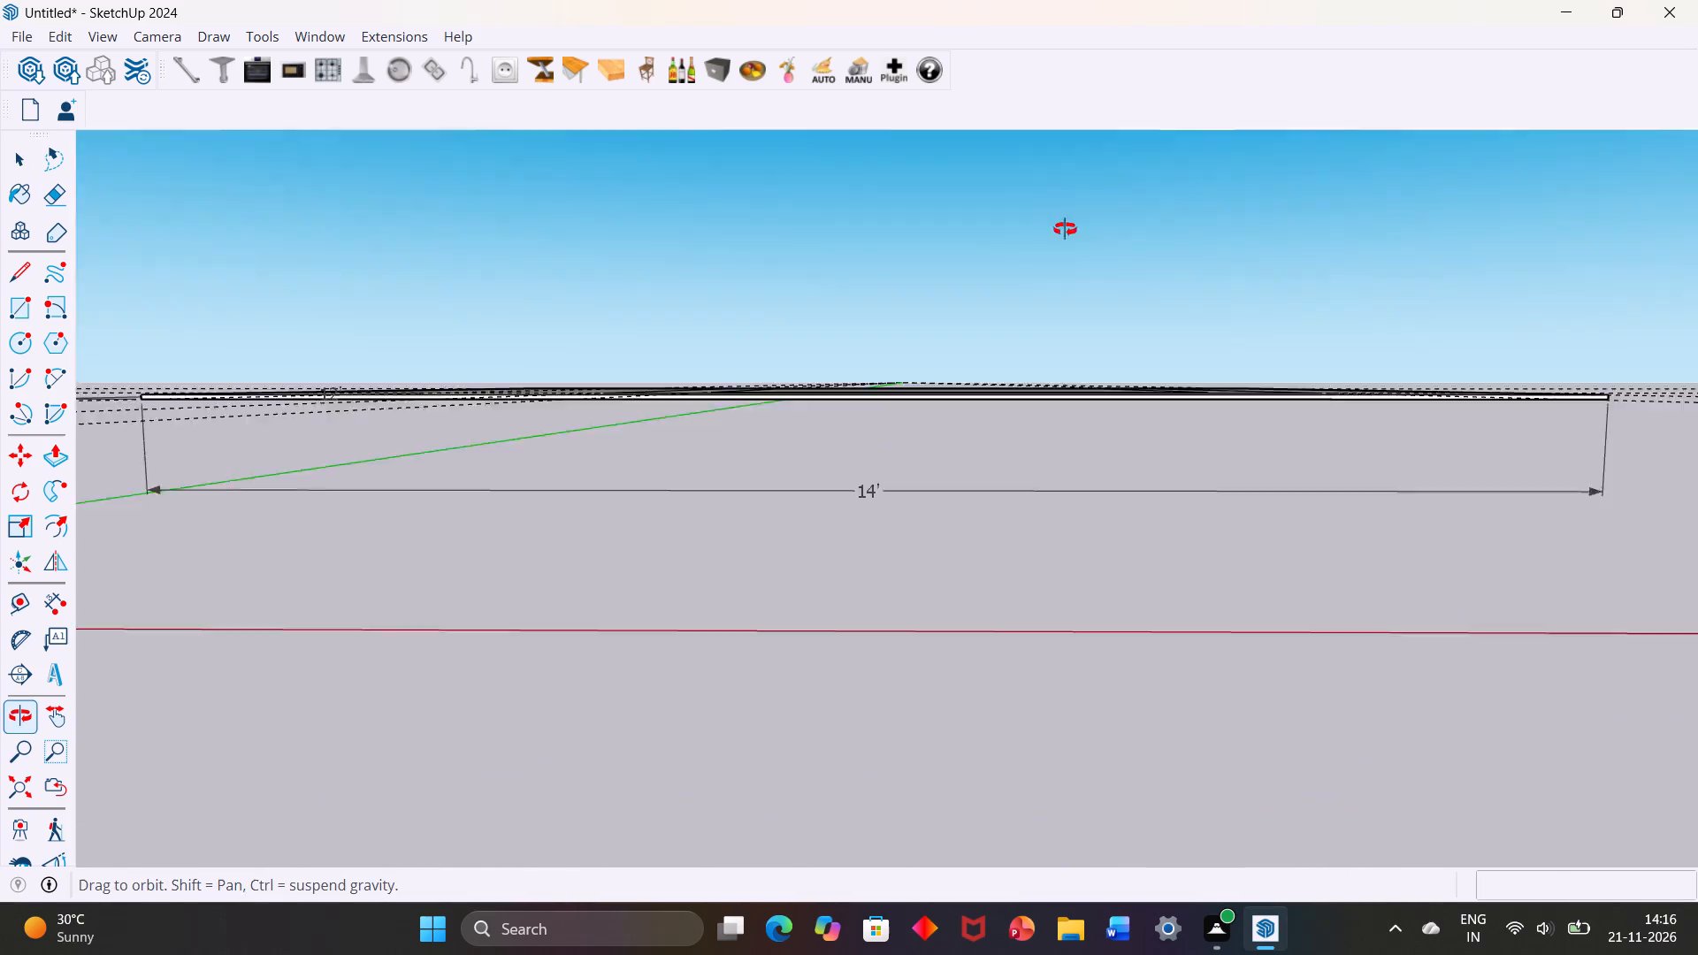
pyautogui.moveTo(1065, 229); pyautogui.dragTo(1098, 518, button='middle')
pyautogui.scroll(-1, 1063, 218)
pyautogui.moveTo(905, 482); pyautogui.dragTo(908, 562, button='middle')
pyautogui.scroll(1, 906, 504)
pyautogui.click(700, 527)
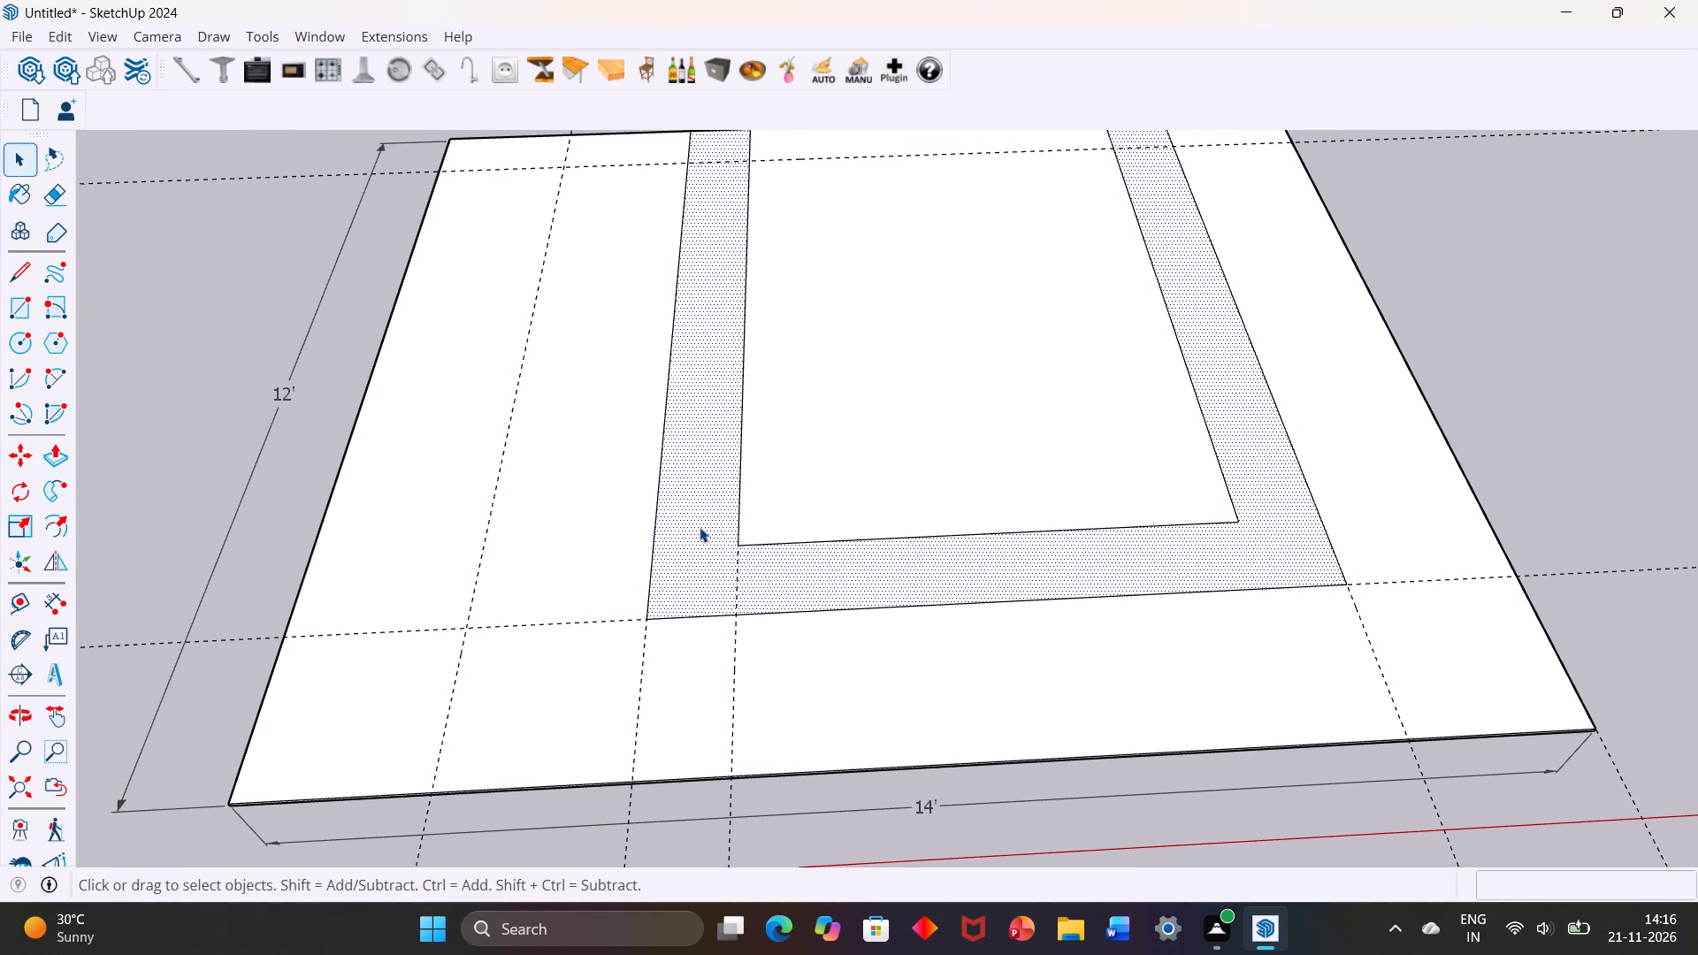
pyautogui.scroll(-1, 732, 416)
pyautogui.moveTo(720, 462); pyautogui.dragTo(720, 451, button='middle')
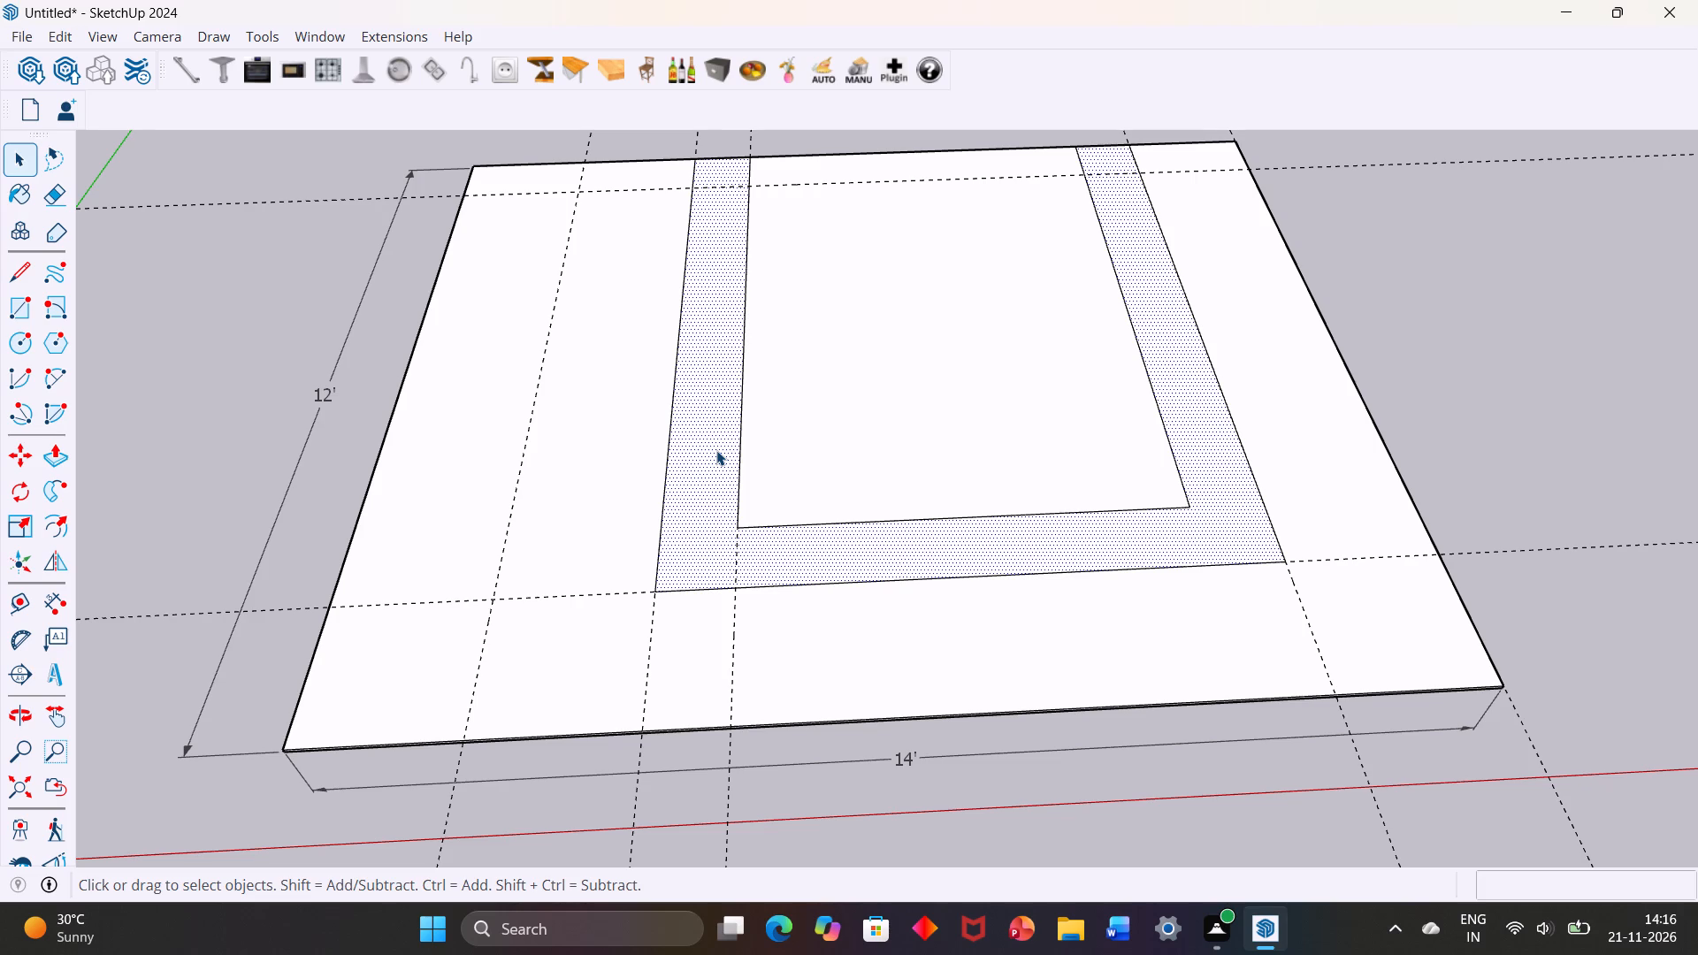
pyautogui.click(712, 450)
pyautogui.press('Delete')
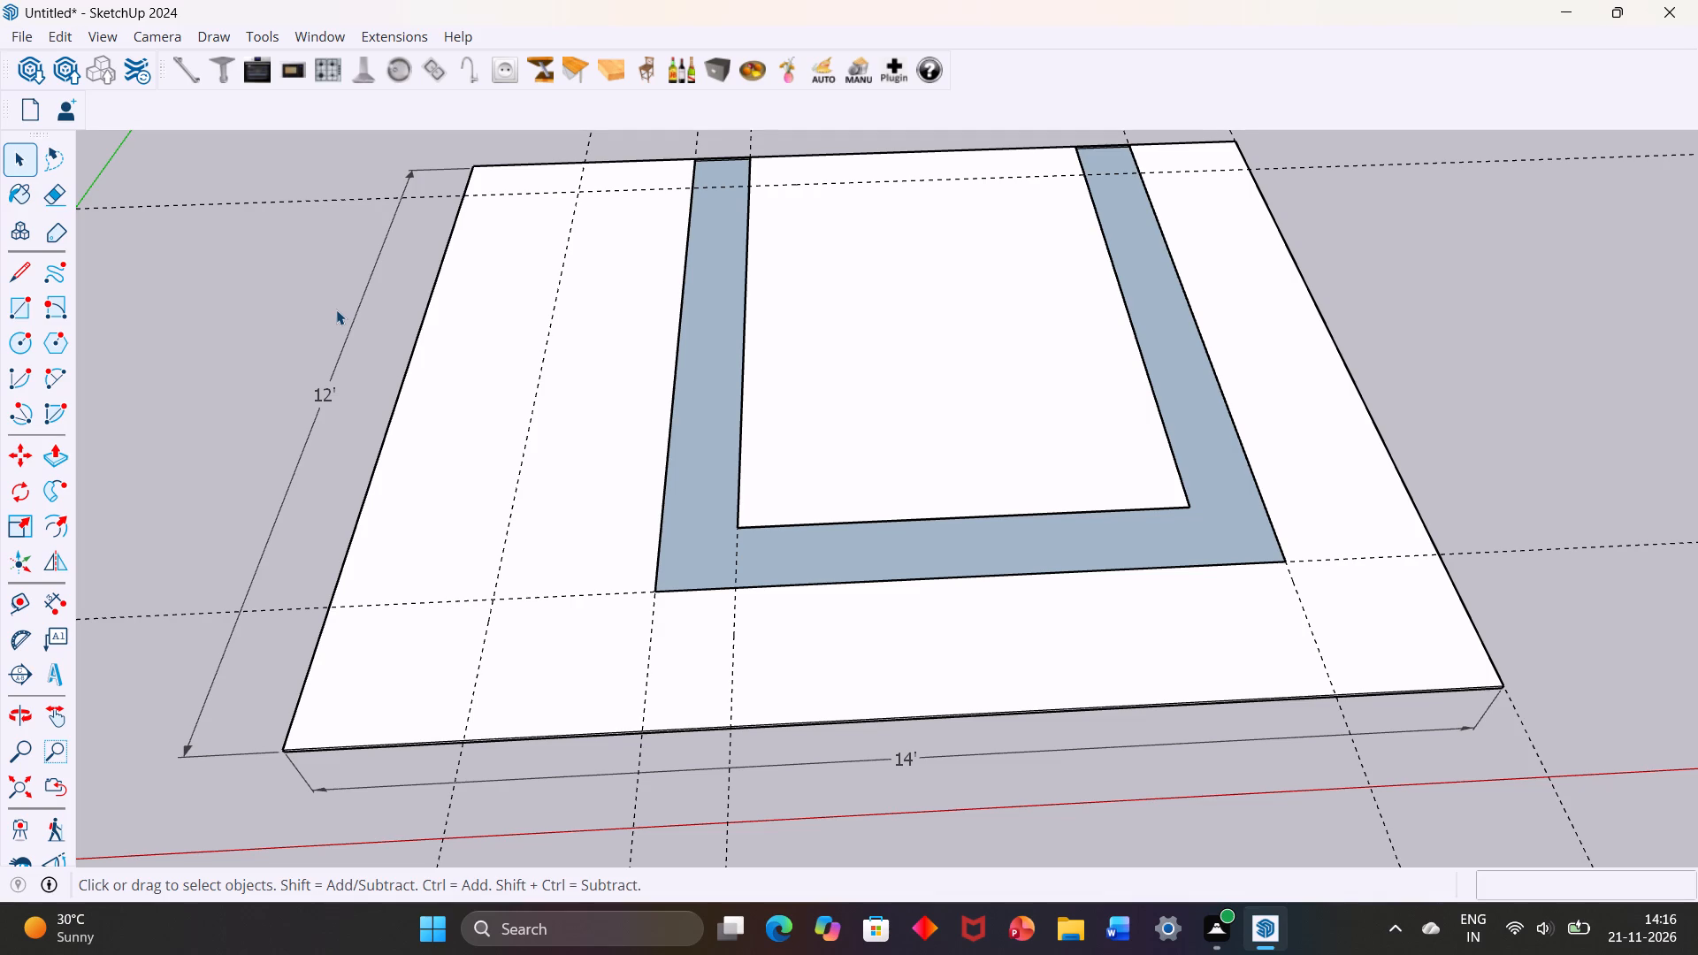
pyautogui.click(713, 428)
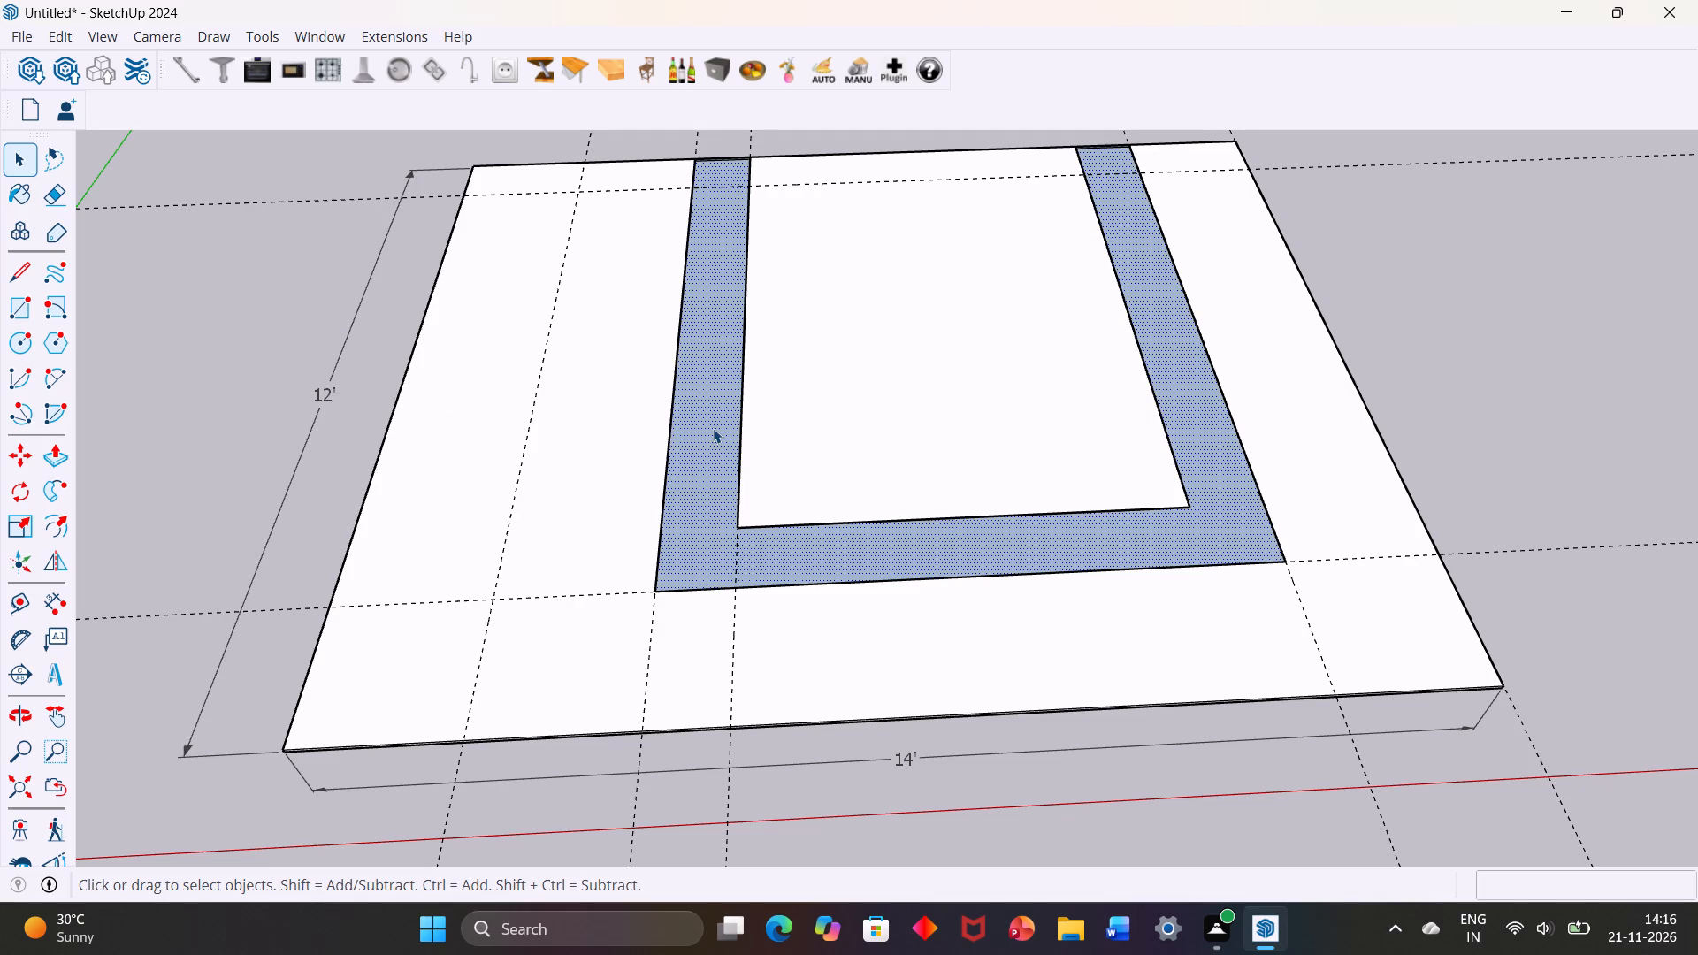
pyautogui.press('Delete')
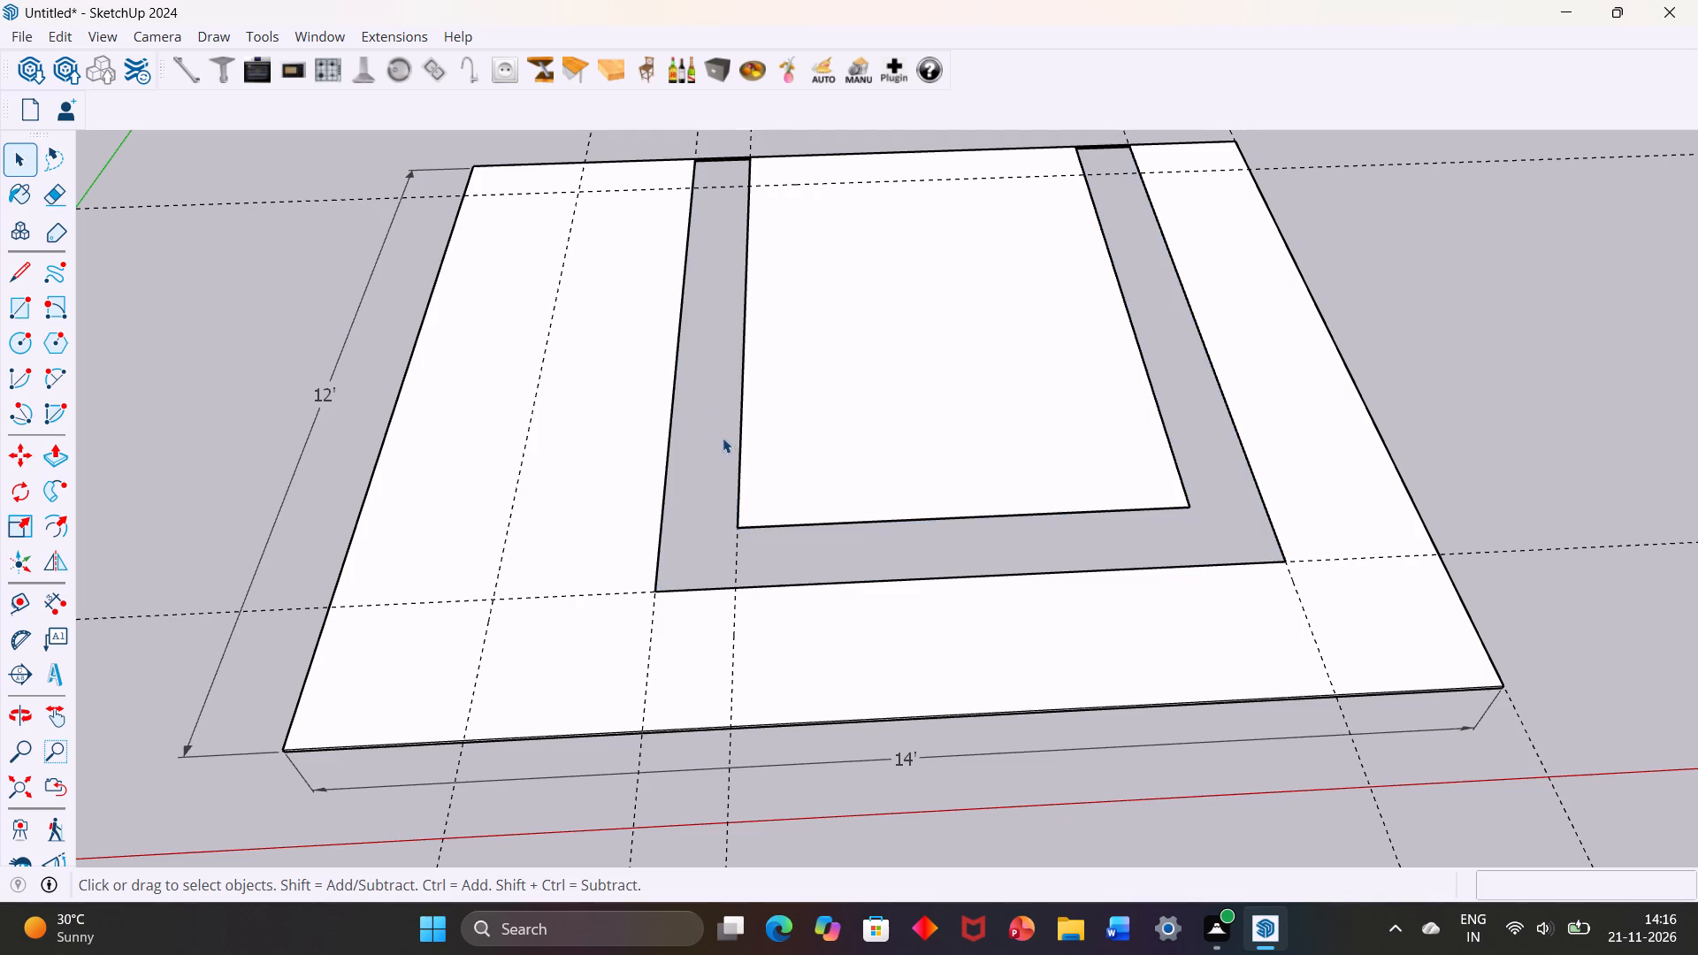
# Examine the U-shaped opening from above and below the slab.
pyautogui.moveTo(725, 439); pyautogui.dragTo(715, 271, button='middle')
pyautogui.moveTo(769, 609); pyautogui.dragTo(822, 288, button='middle')
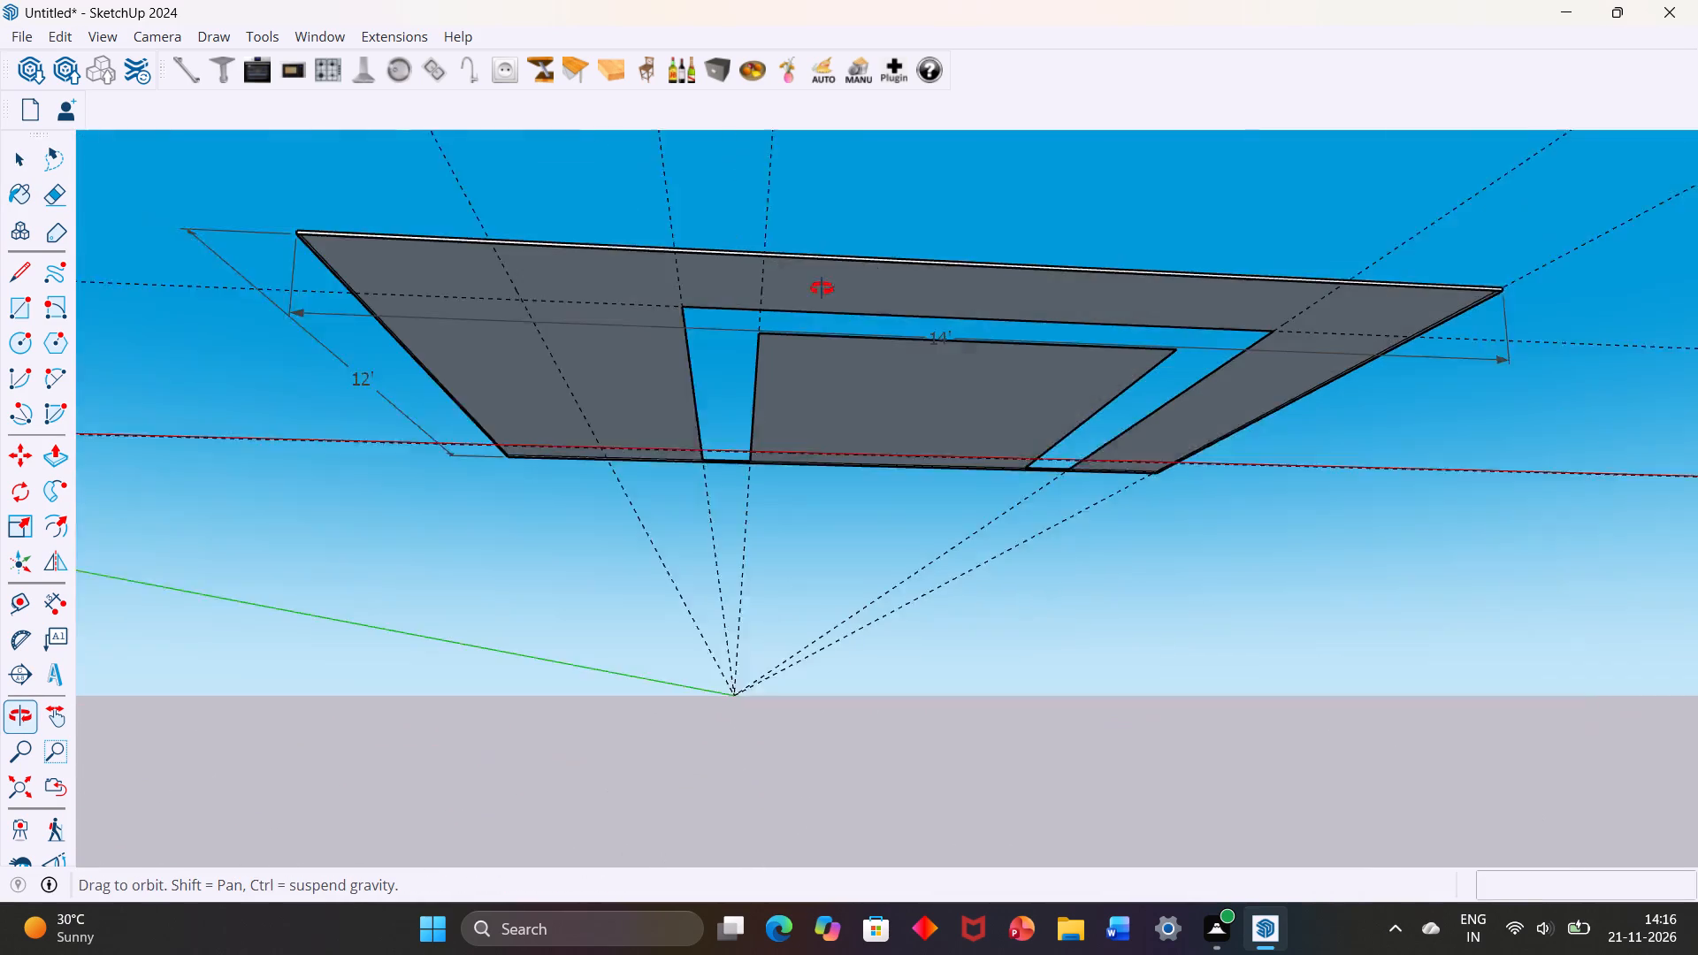
pyautogui.moveTo(822, 288); pyautogui.dragTo(844, 786, button='middle')
pyautogui.moveTo(814, 638); pyautogui.dragTo(783, 703, button='middle')
pyautogui.scroll(-1, 759, 634)
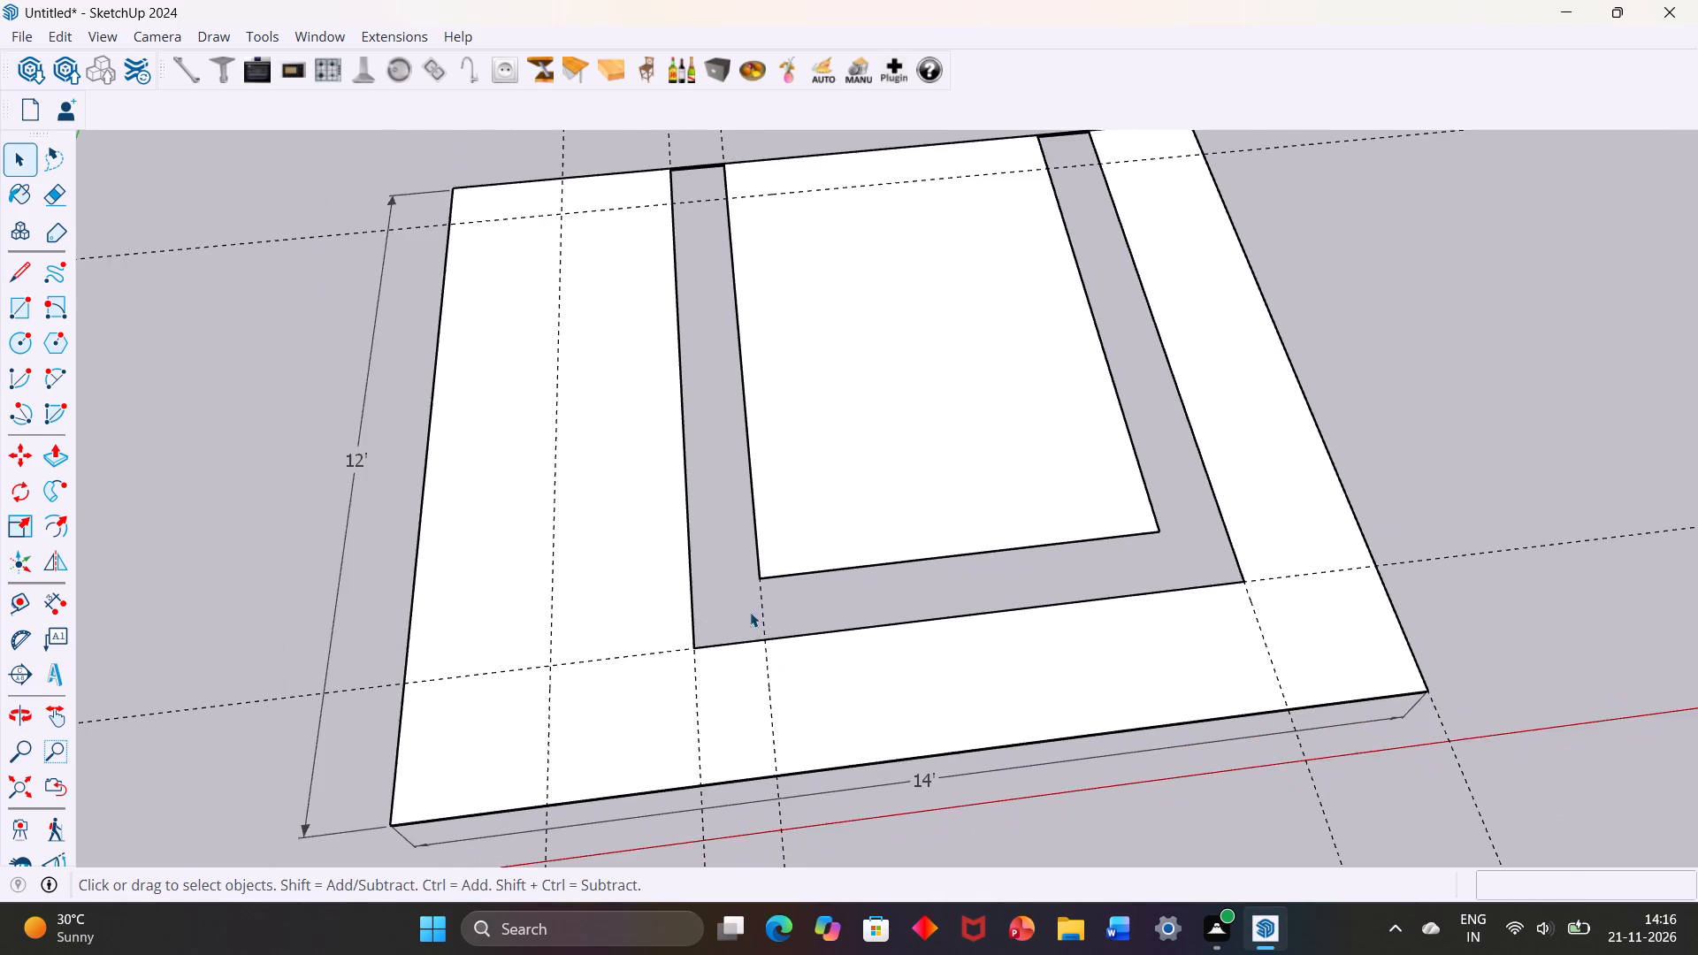
pyautogui.scroll(-2, 750, 612)
pyautogui.moveTo(729, 601); pyautogui.dragTo(703, 543, button='middle')
pyautogui.moveTo(791, 571); pyautogui.dragTo(789, 518, button='middle')
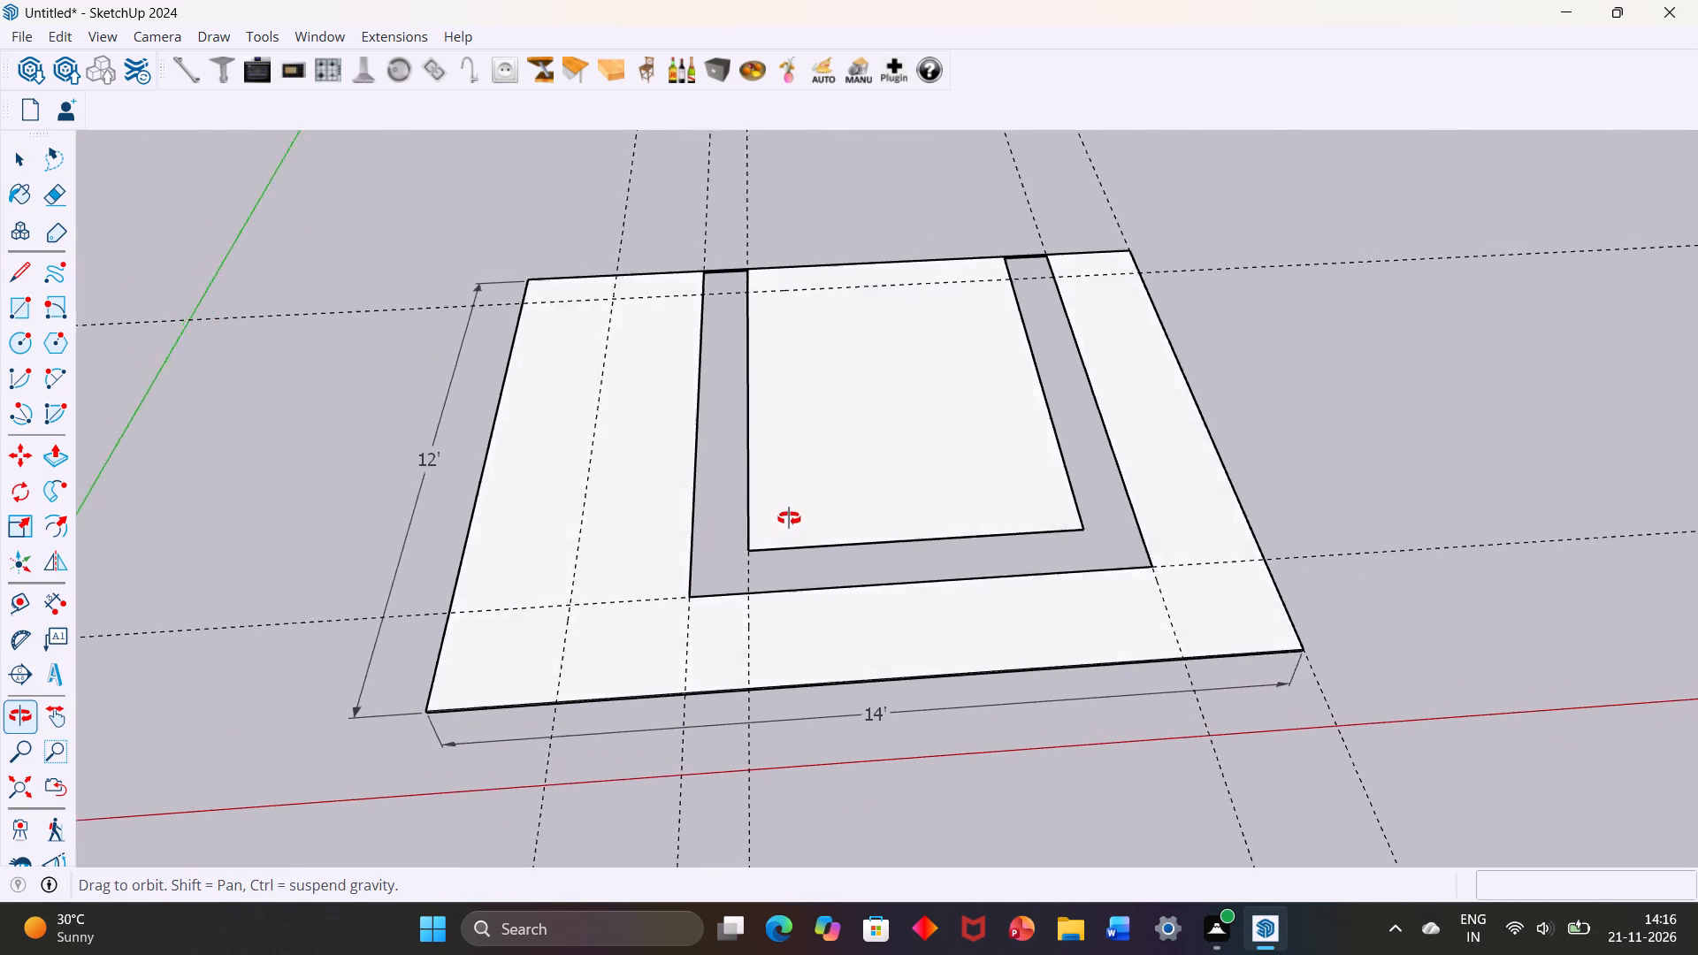
pyautogui.moveTo(789, 518); pyautogui.dragTo(688, 447, button='middle')
pyautogui.scroll(-1, 785, 516)
pyautogui.moveTo(736, 556); pyautogui.dragTo(829, 330, button='middle')
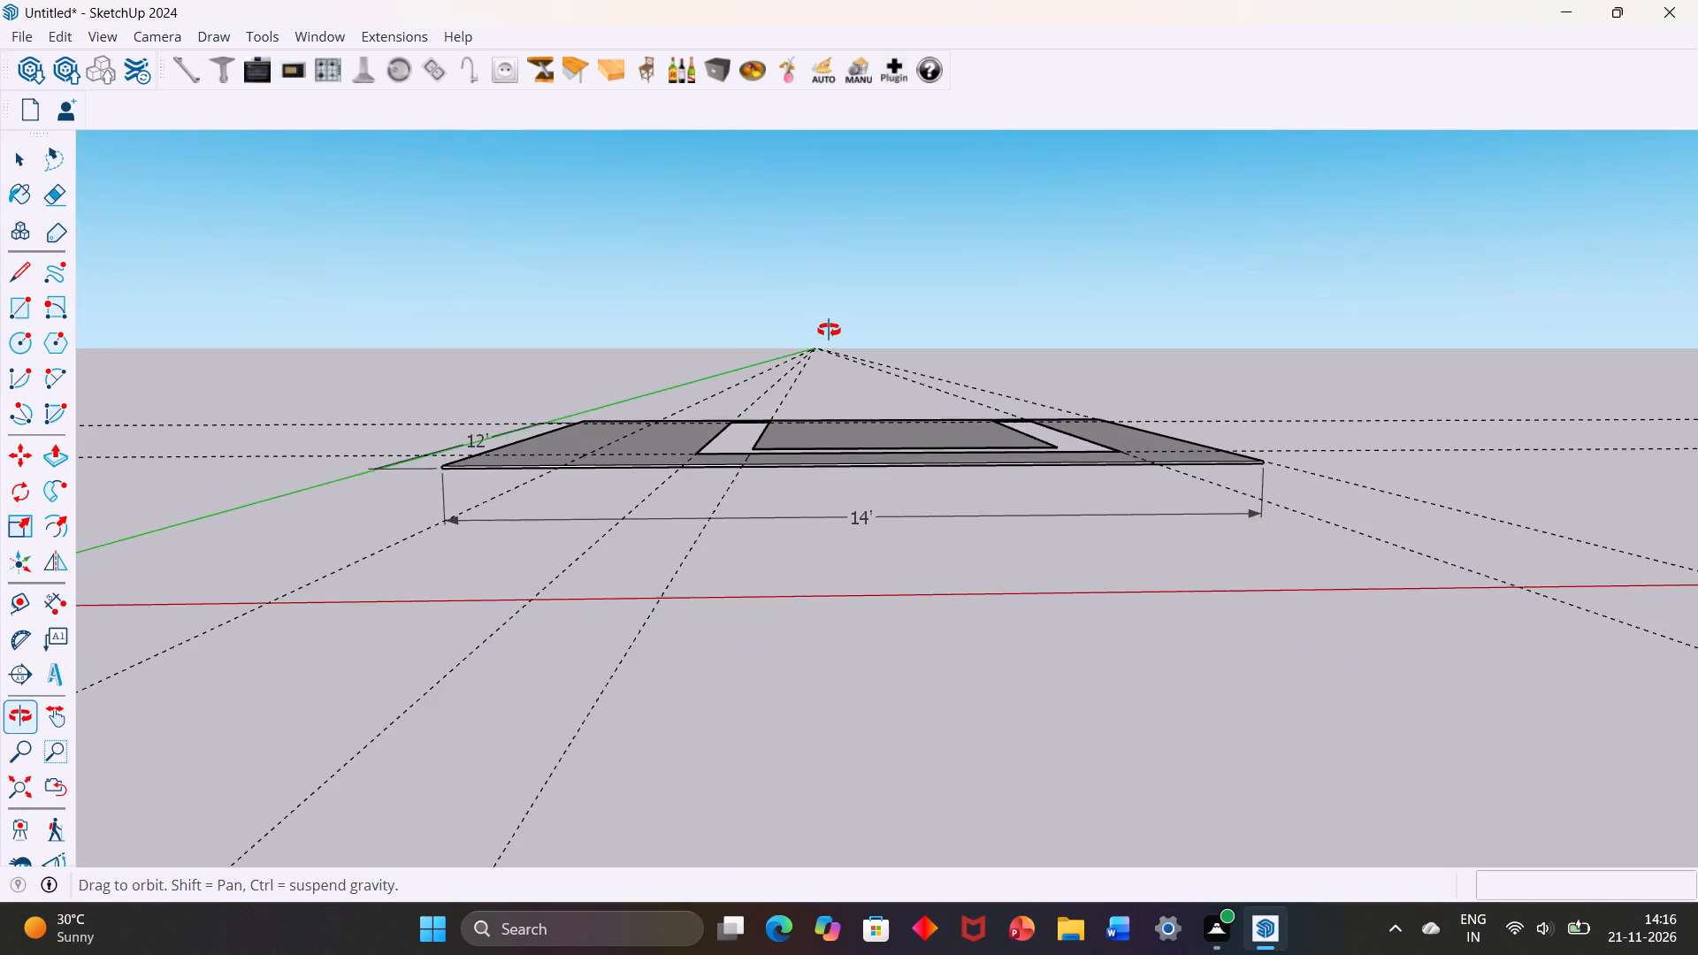
pyautogui.moveTo(829, 330); pyautogui.dragTo(831, 328, button='middle')
pyautogui.moveTo(826, 466); pyautogui.dragTo(833, 636, button='middle')
pyautogui.moveTo(803, 565); pyautogui.dragTo(815, 690, button='middle')
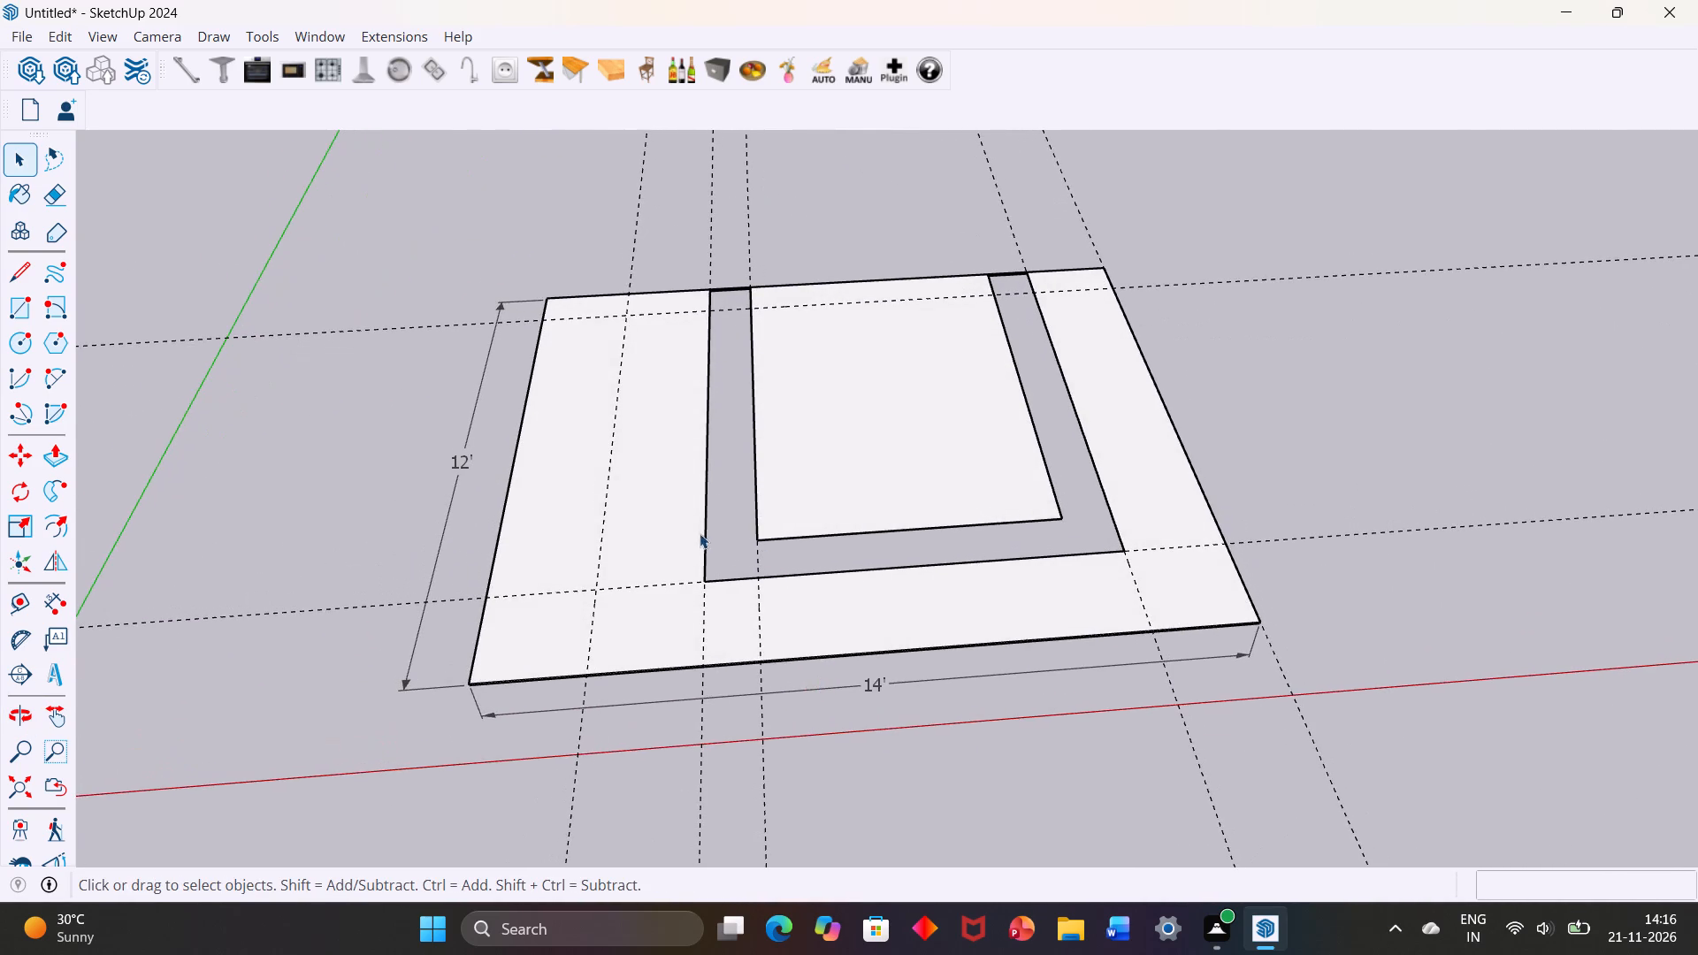
pyautogui.scroll(2, 700, 532)
pyautogui.moveTo(667, 516); pyautogui.dragTo(659, 464, button='middle')
pyautogui.moveTo(660, 504); pyautogui.dragTo(672, 541, button='middle')
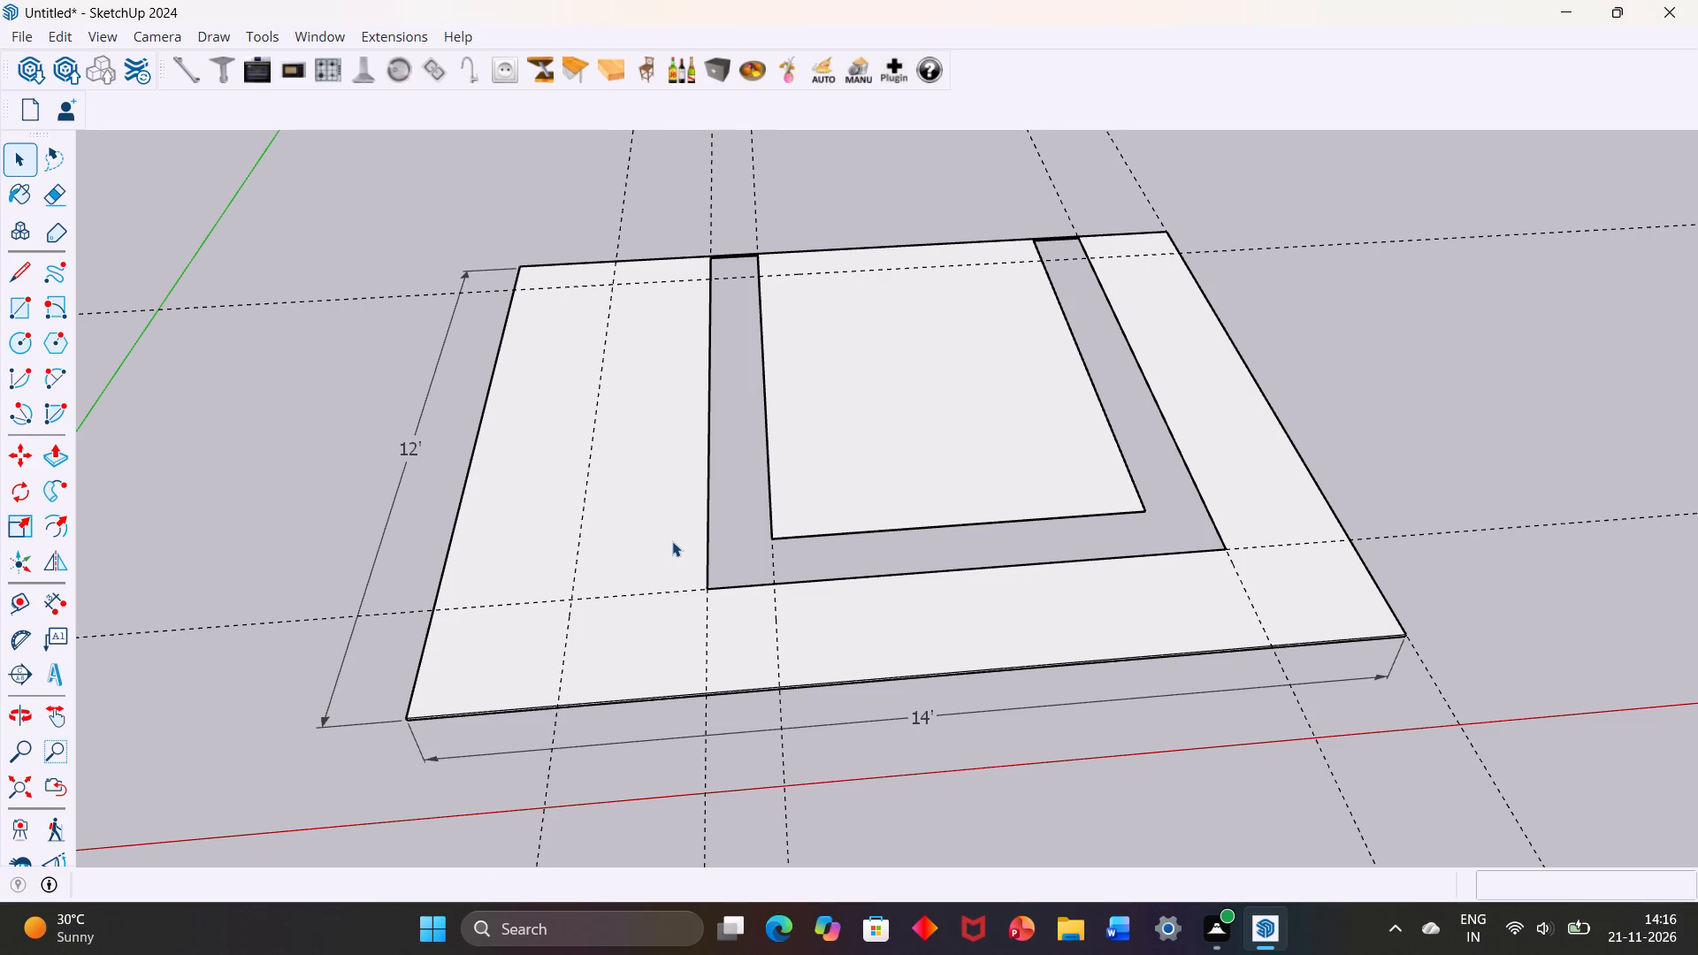
# Place four successive lengthwise guides across the inner panel, about 1'4", 1'1.5", 1'3.5" and 1'2.5" apart, starting from its edge nearest the dimensioned 12' edge.
pyautogui.click(19, 596)
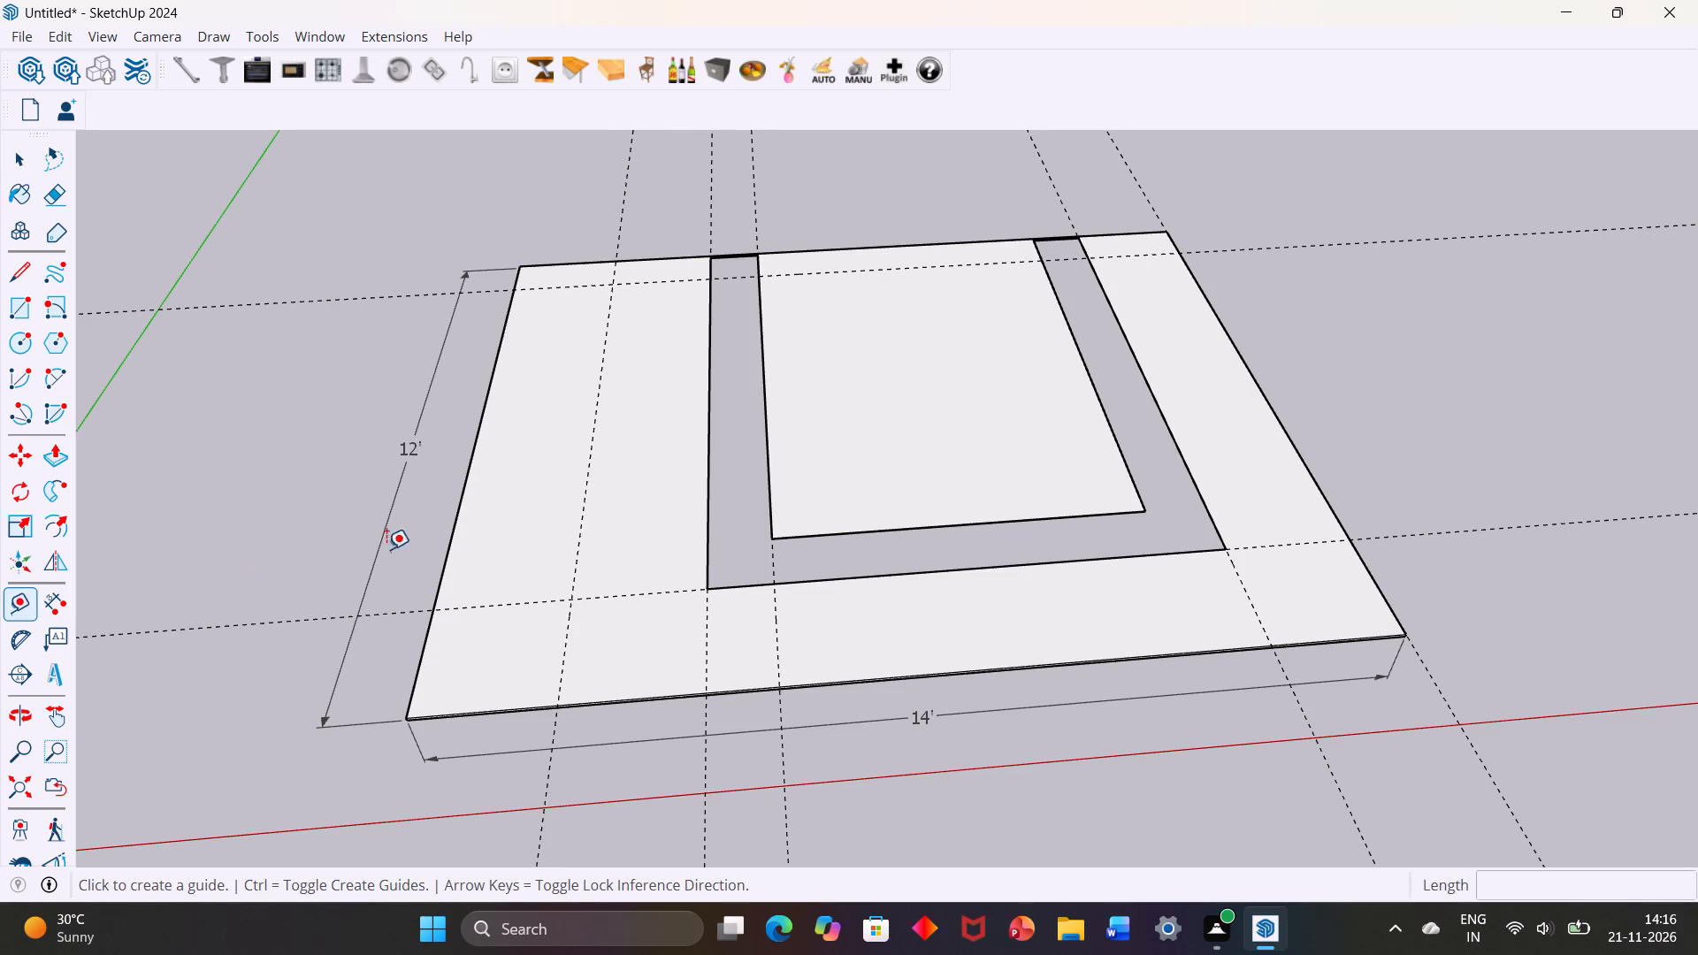
pyautogui.click(764, 485)
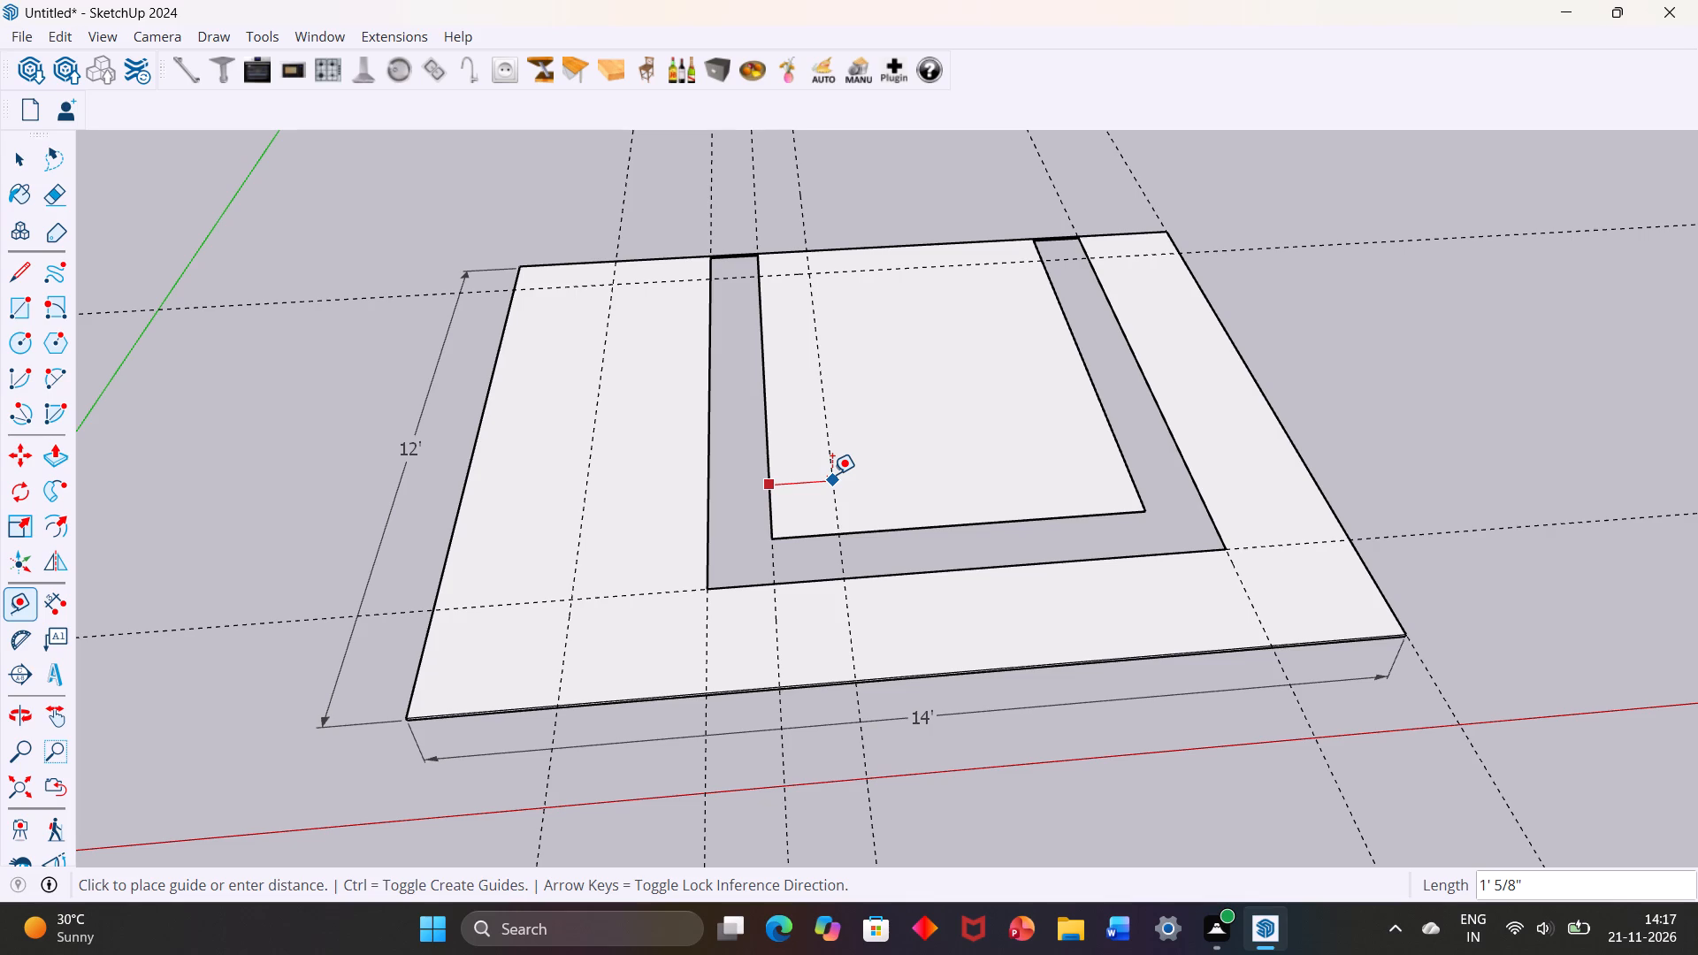
pyautogui.click(853, 484)
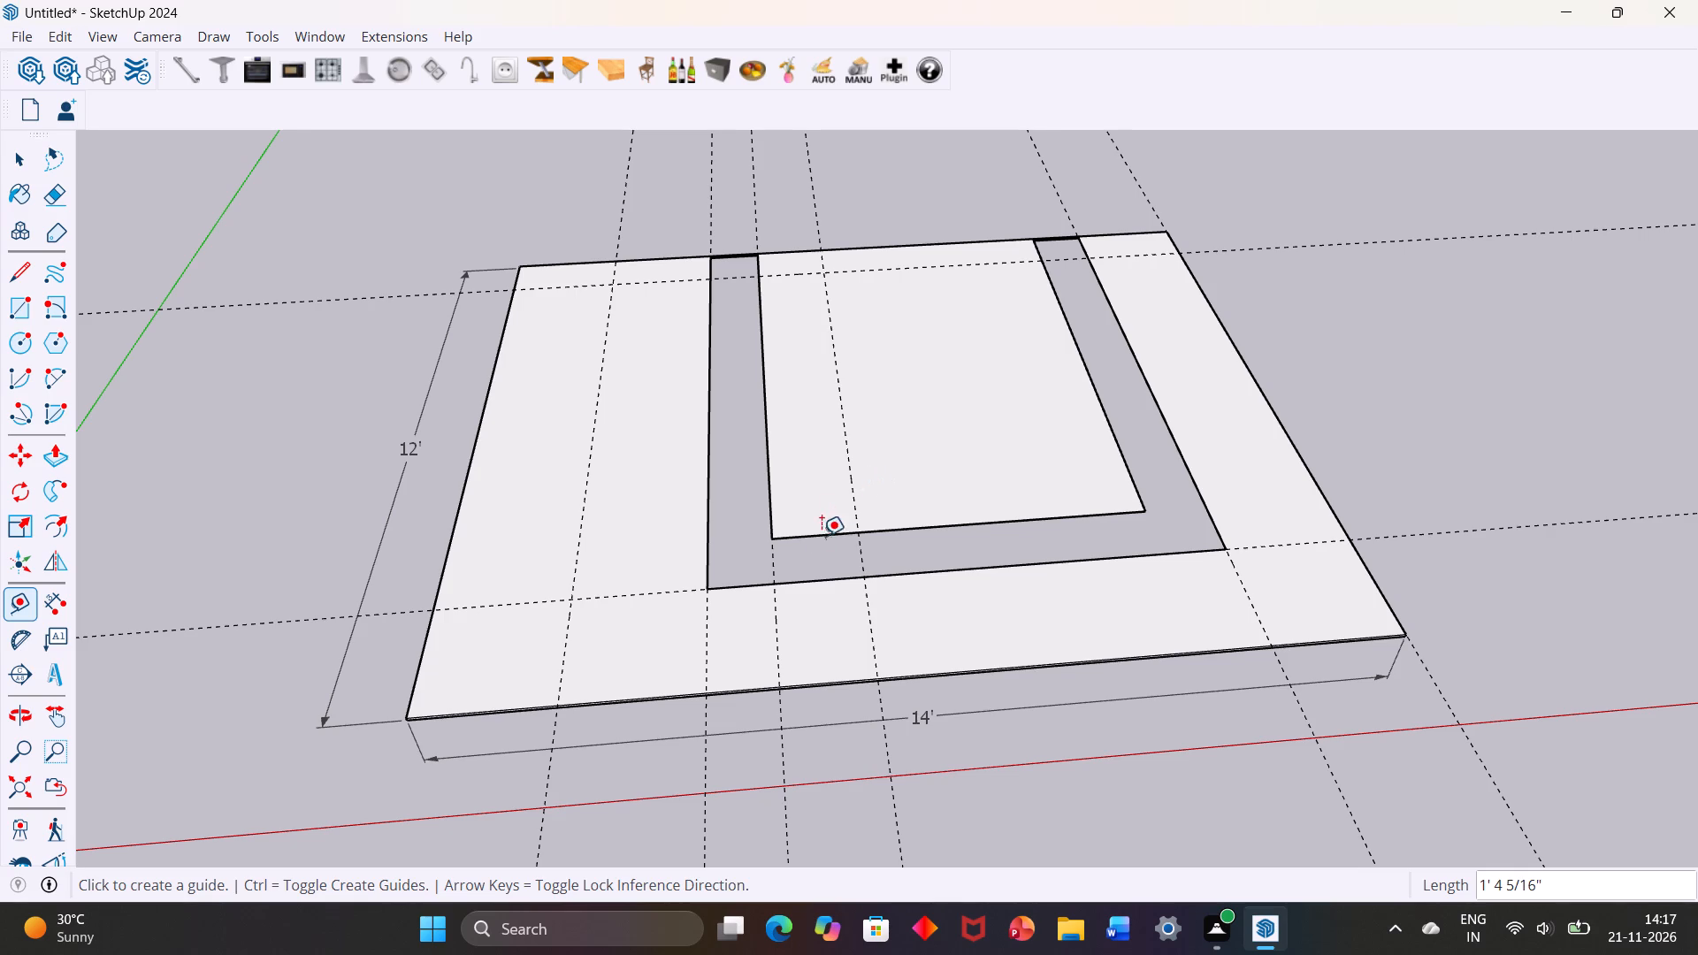
pyautogui.click(850, 473)
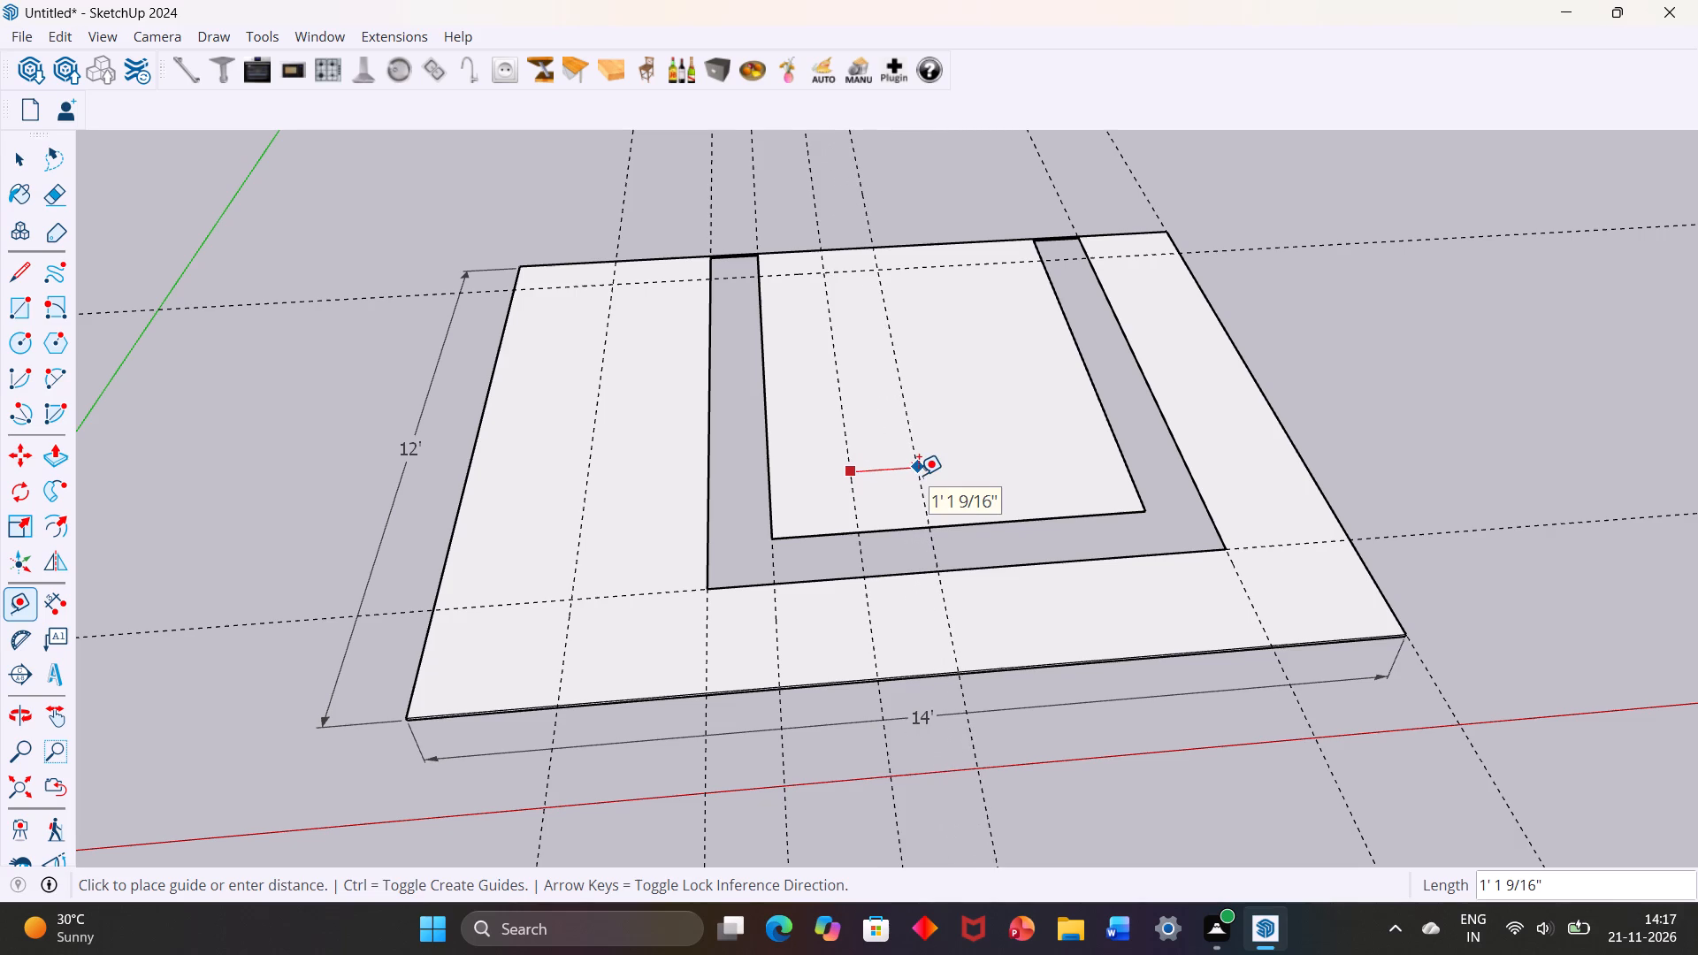
pyautogui.click(919, 475)
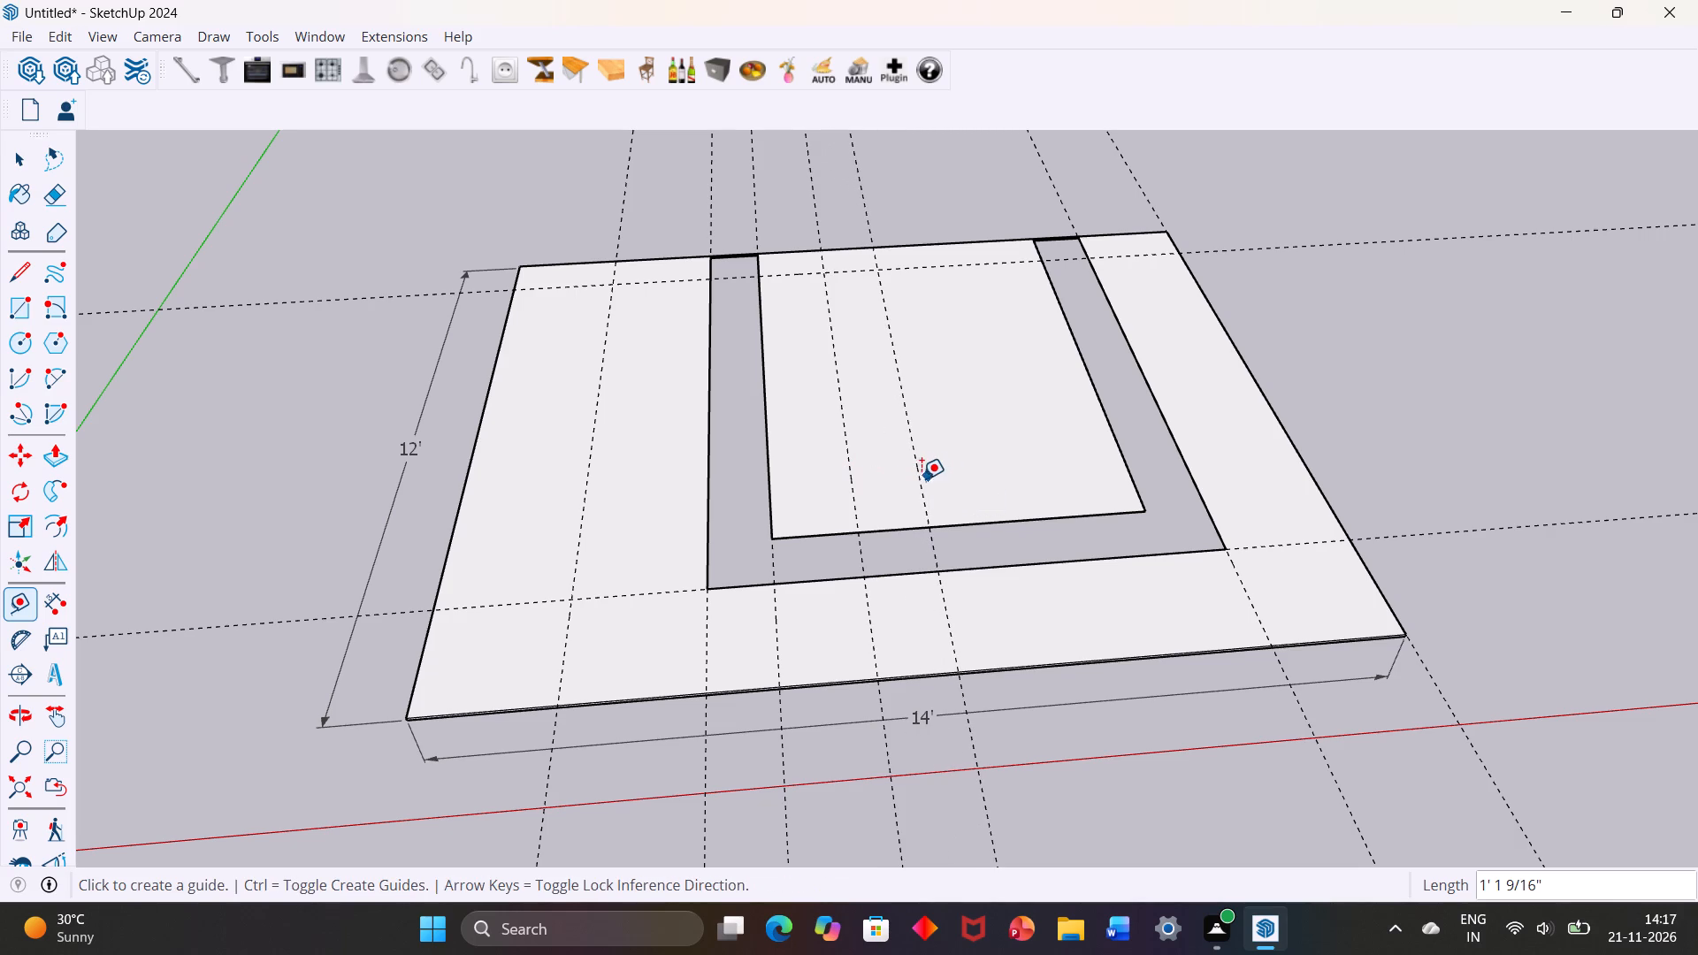
pyautogui.click(916, 480)
pyautogui.click(997, 475)
pyautogui.click(996, 475)
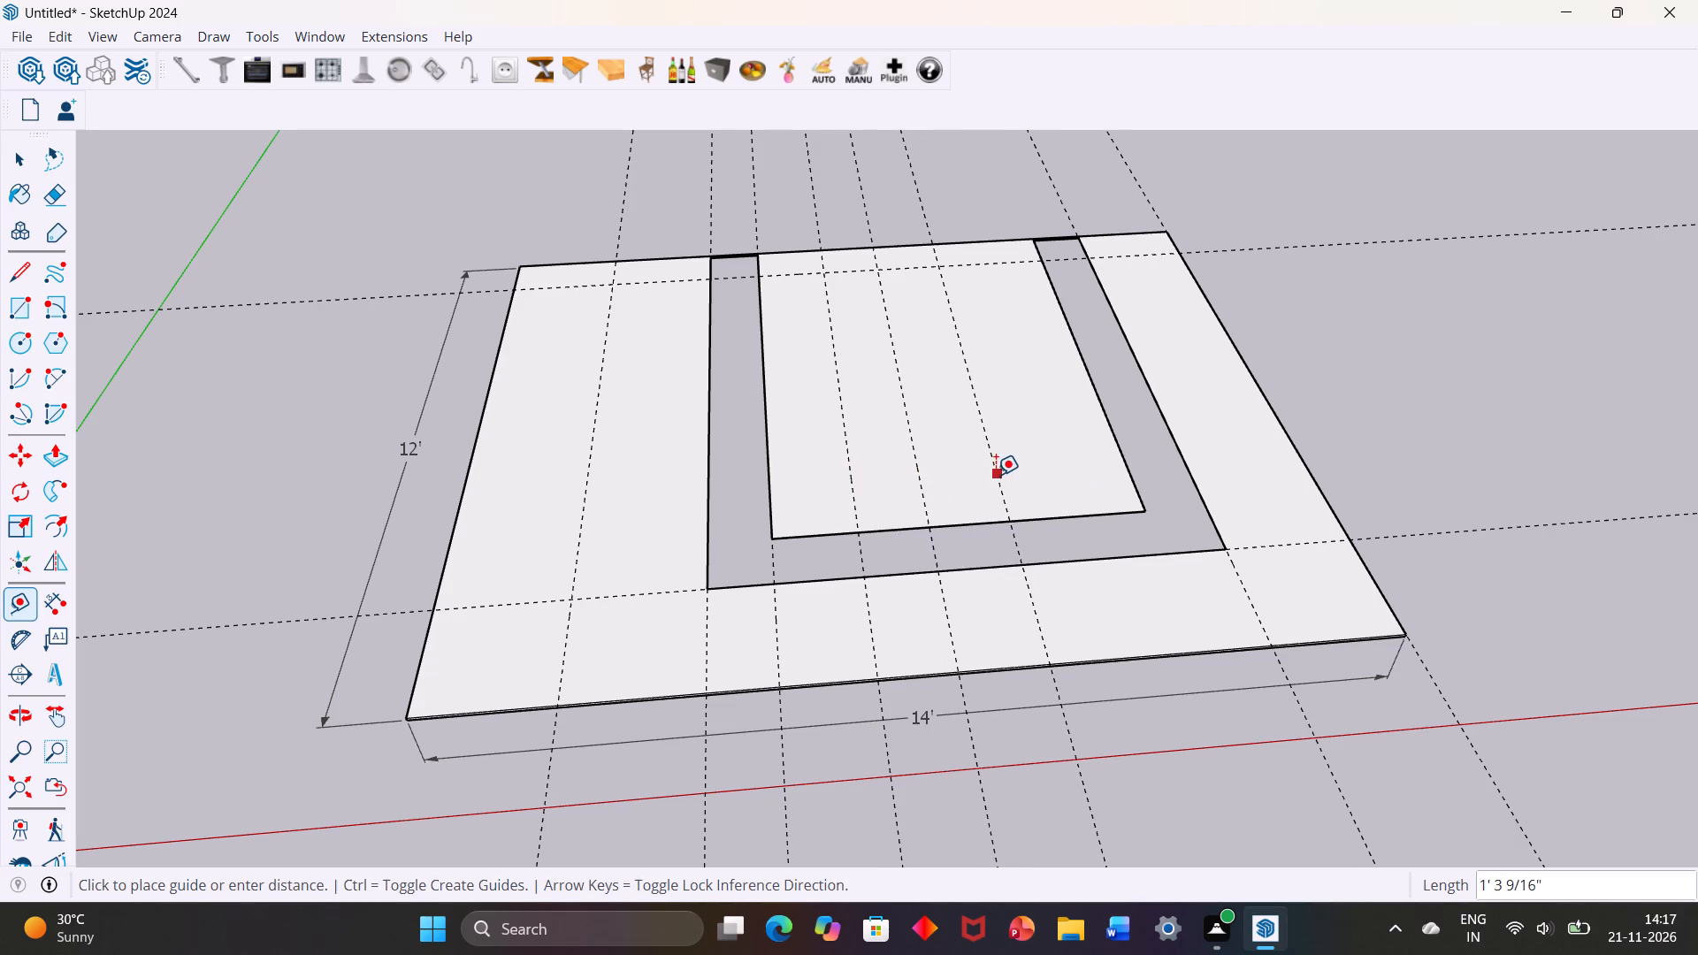
pyautogui.click(1067, 461)
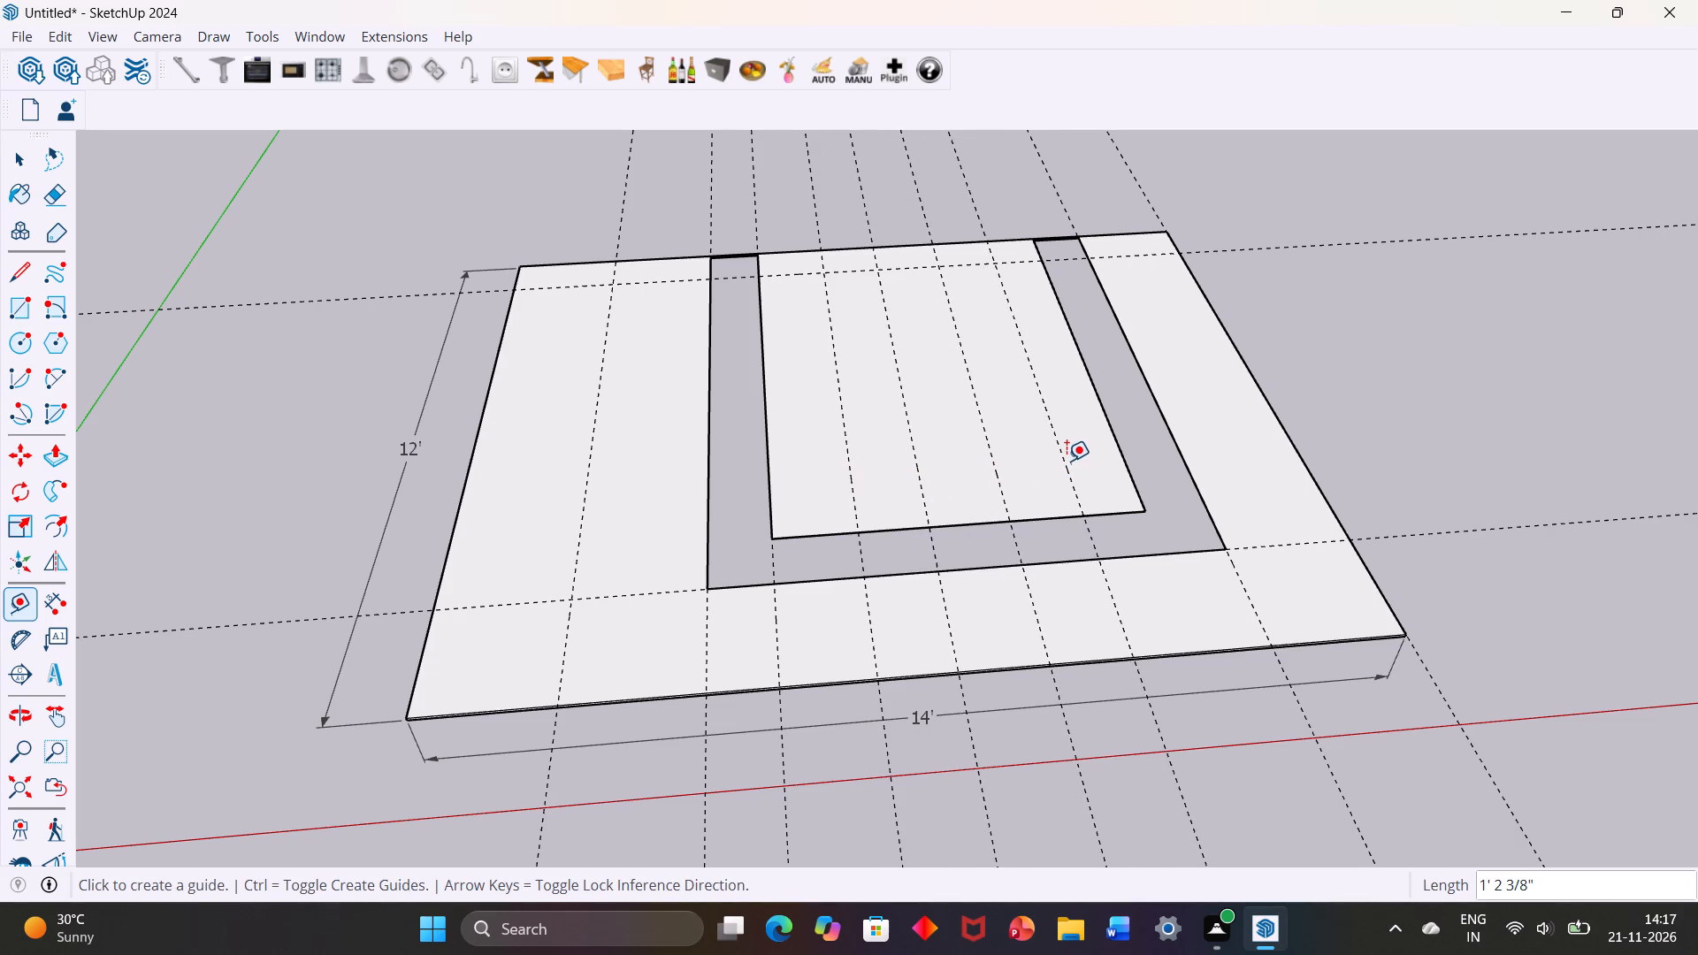
pyautogui.press('space')
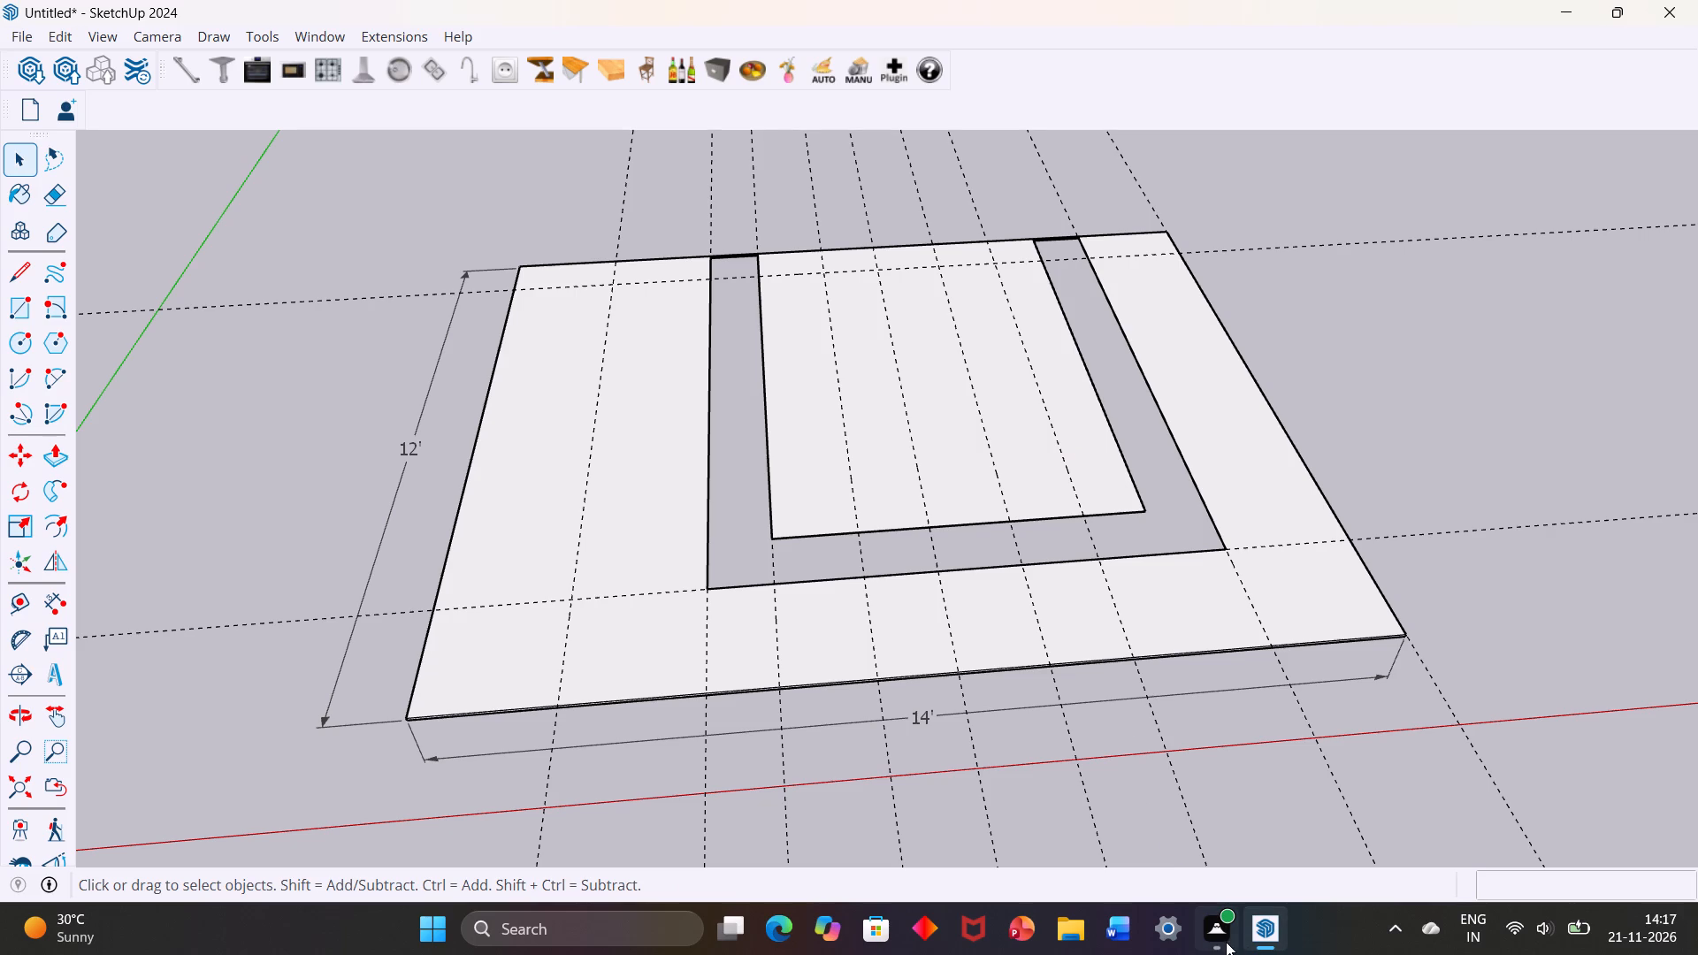
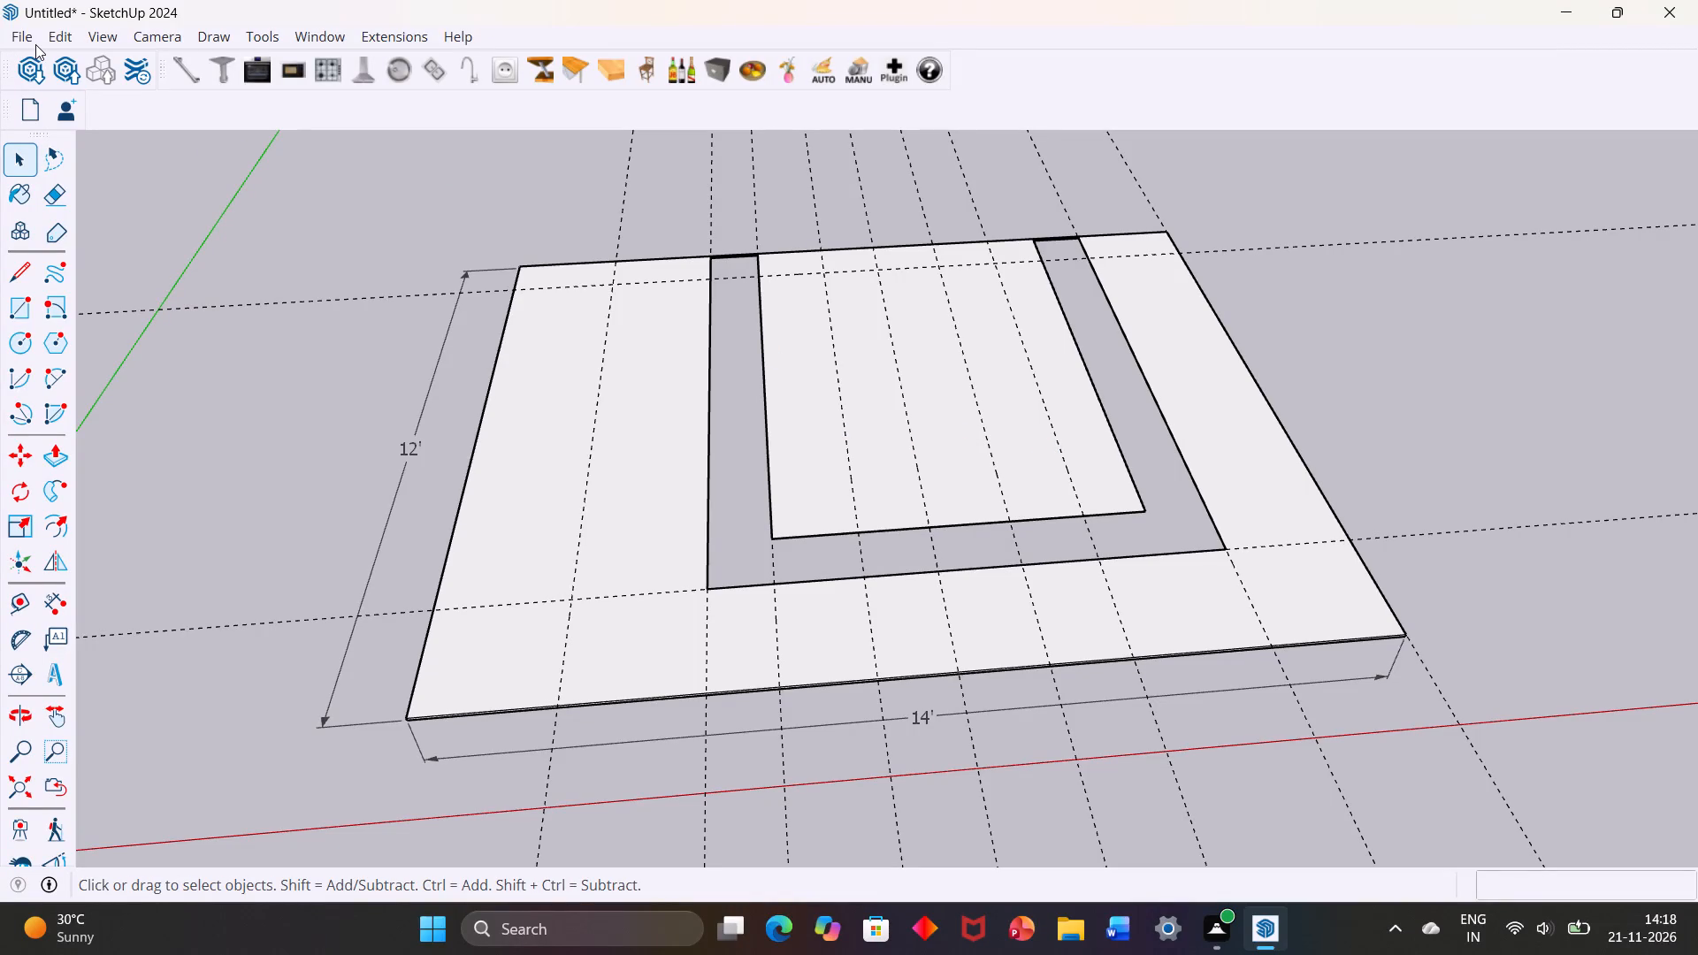
# Erase the lengthwise guides that run along the U-shaped opening and across the slab's inner panel.
pyautogui.scroll(-3, 728, 243)
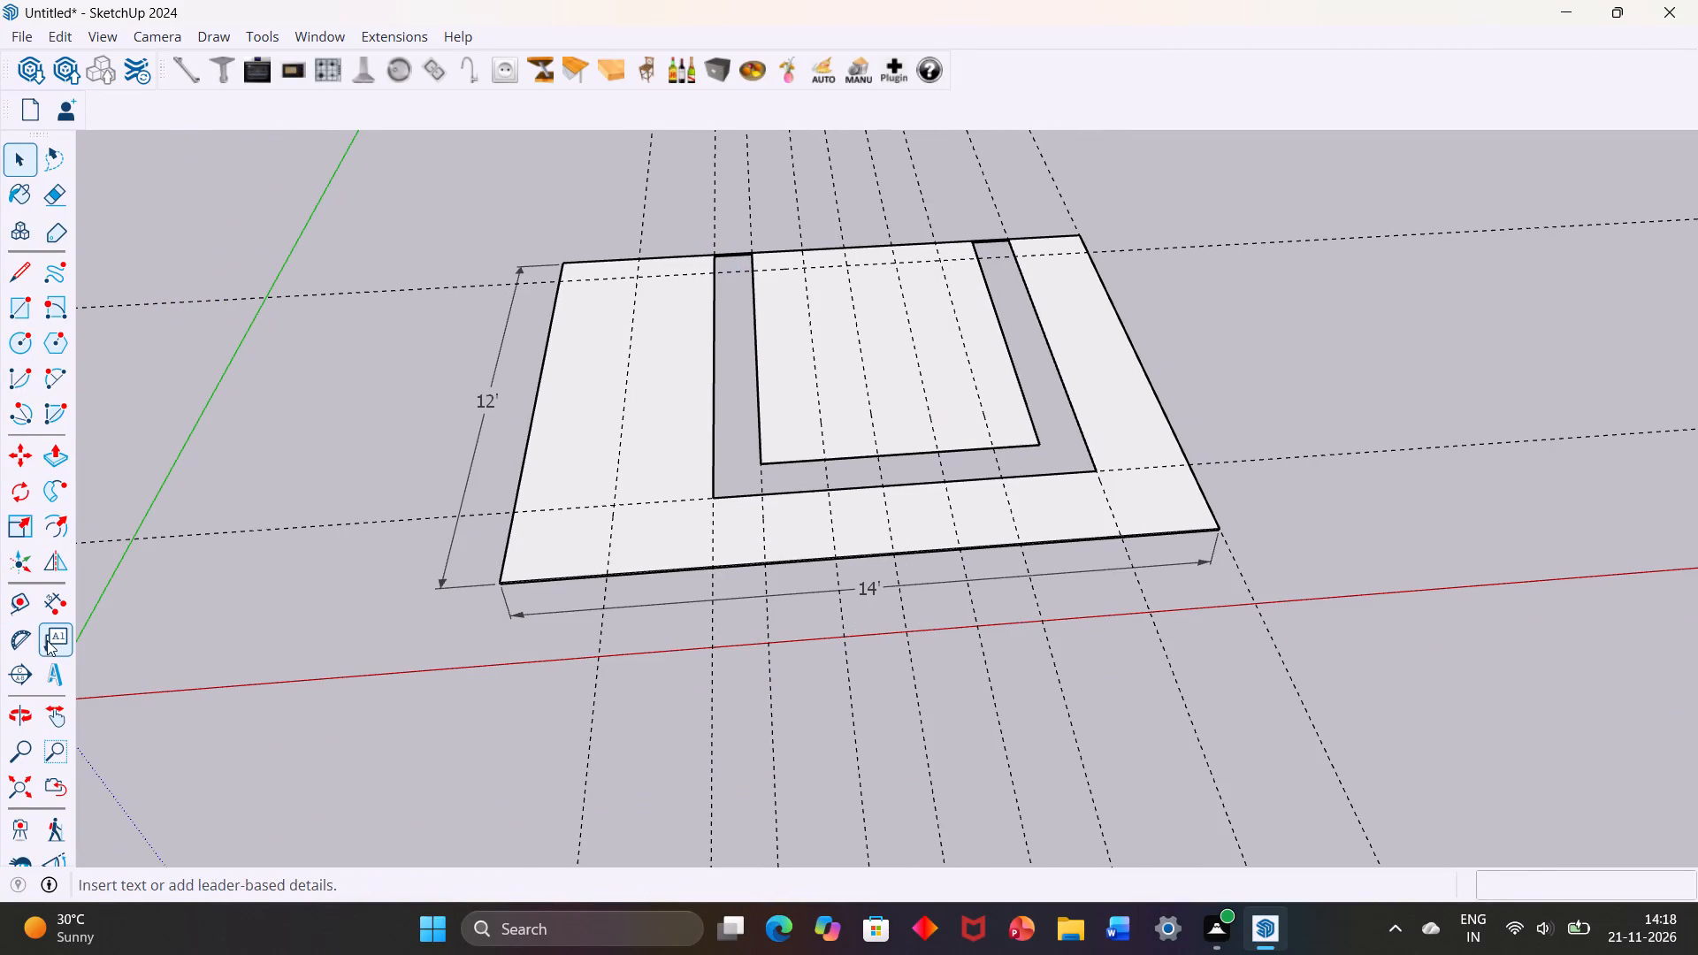
pyautogui.click(46, 189)
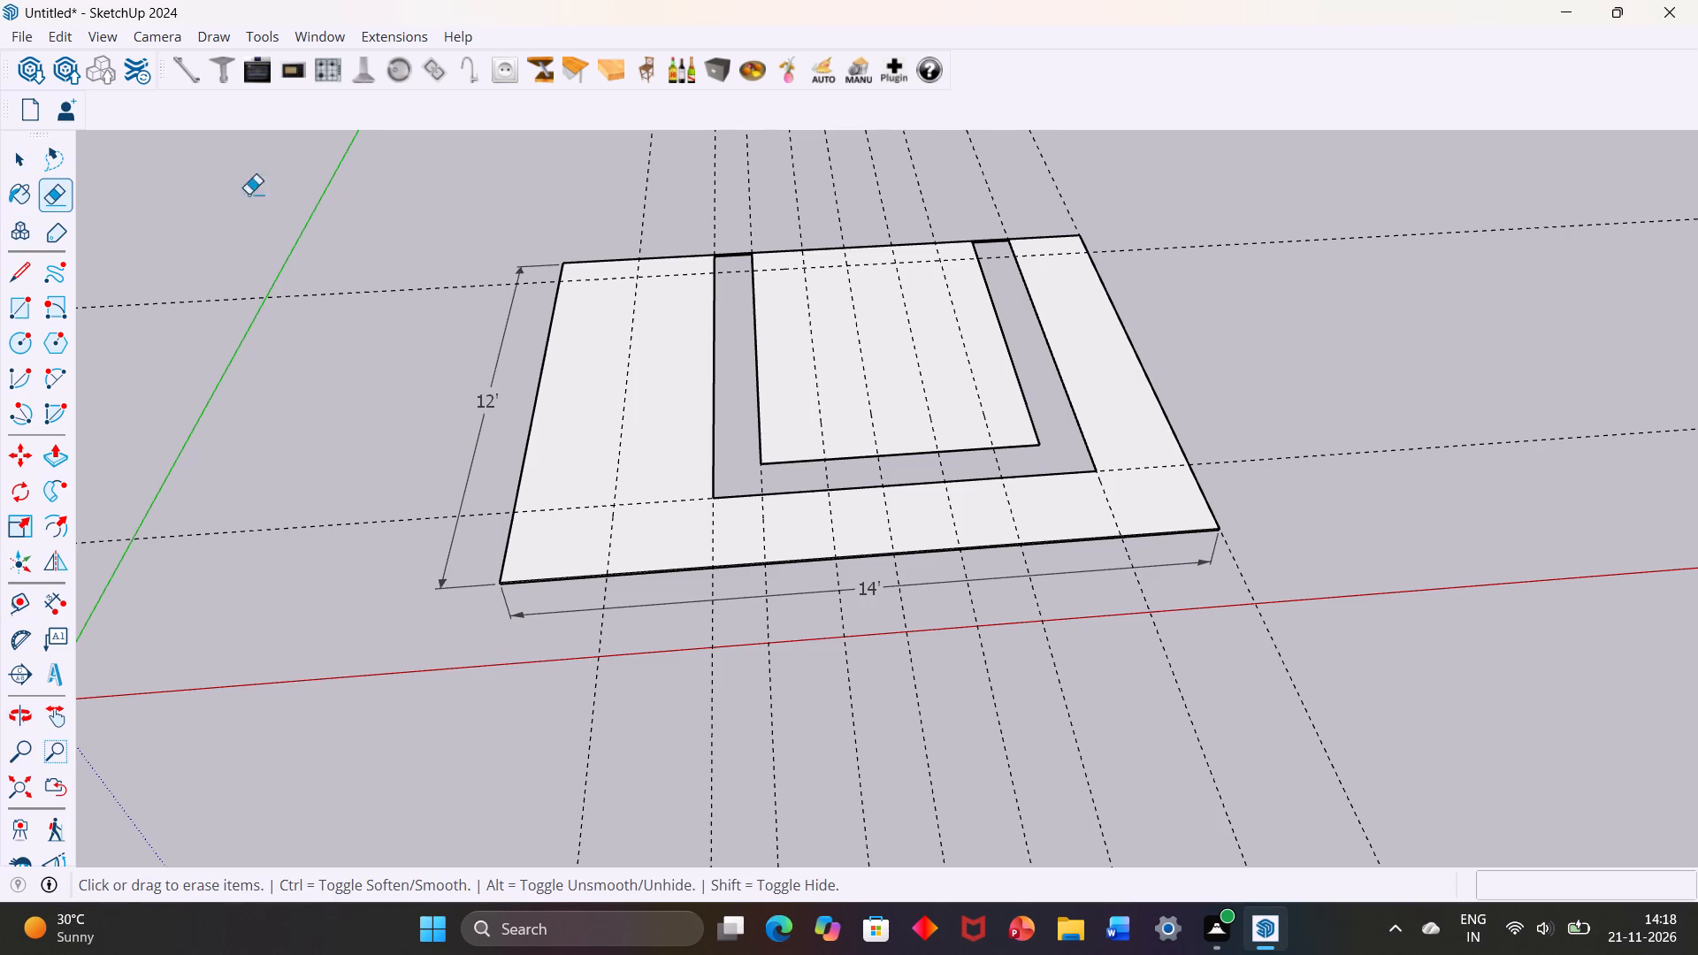
pyautogui.moveTo(690, 213); pyautogui.dragTo(816, 218)
pyautogui.moveTo(795, 218); pyautogui.dragTo(845, 213)
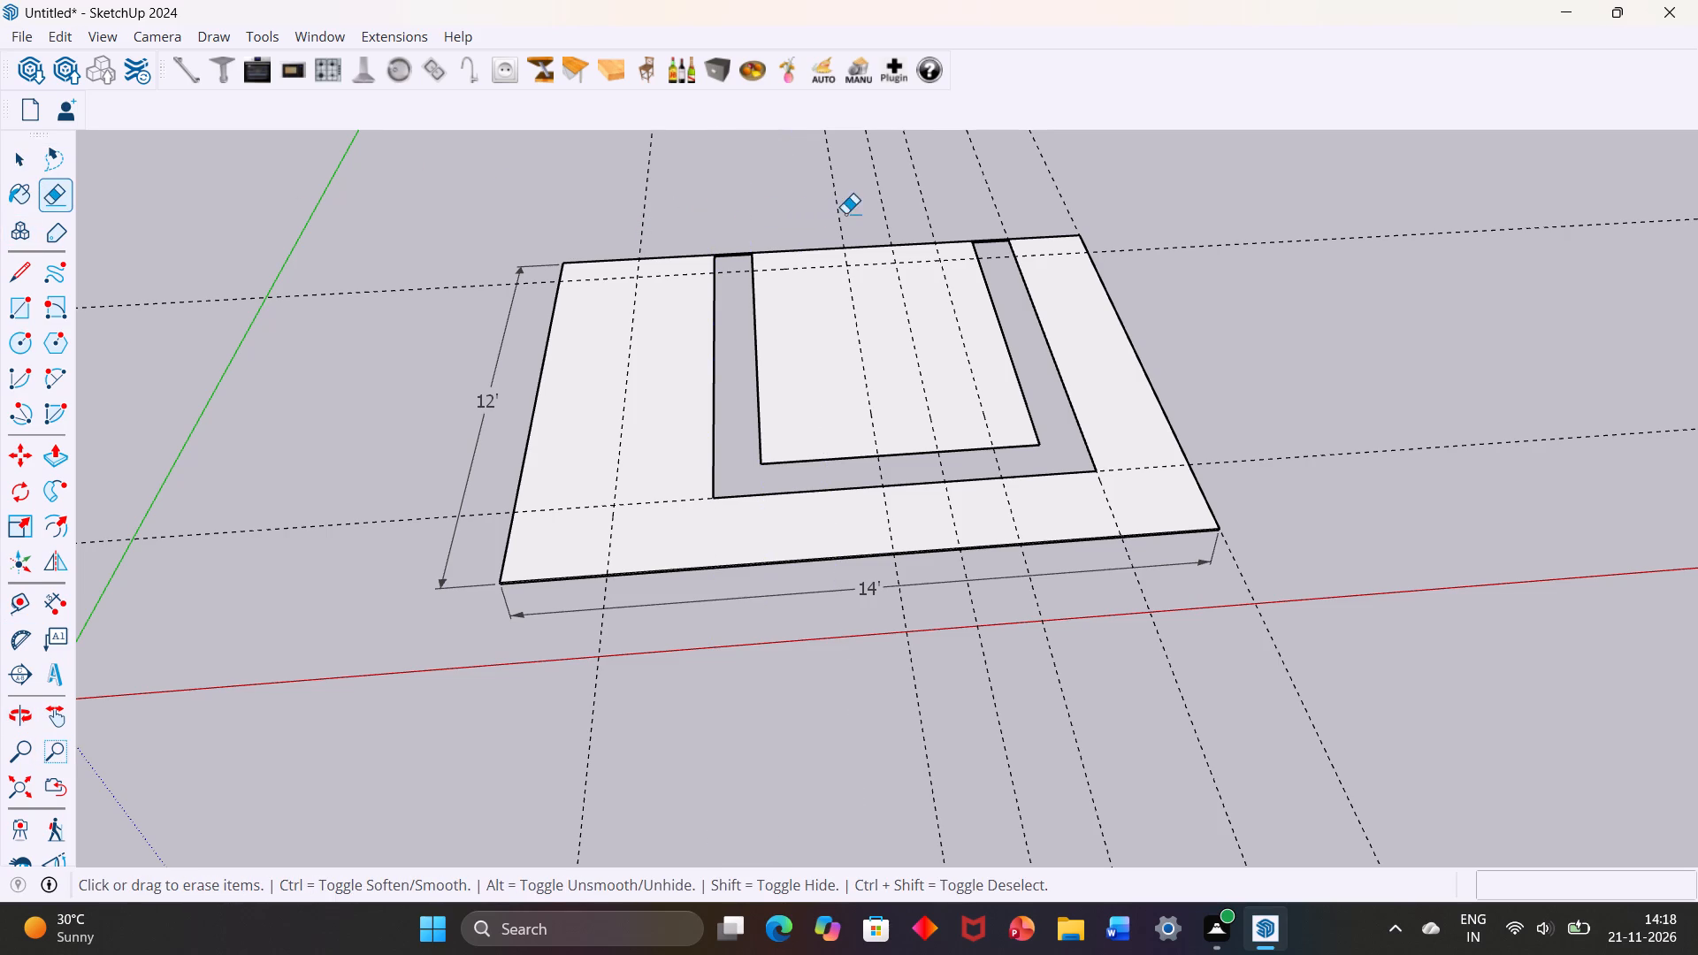
pyautogui.moveTo(845, 213); pyautogui.dragTo(1004, 210)
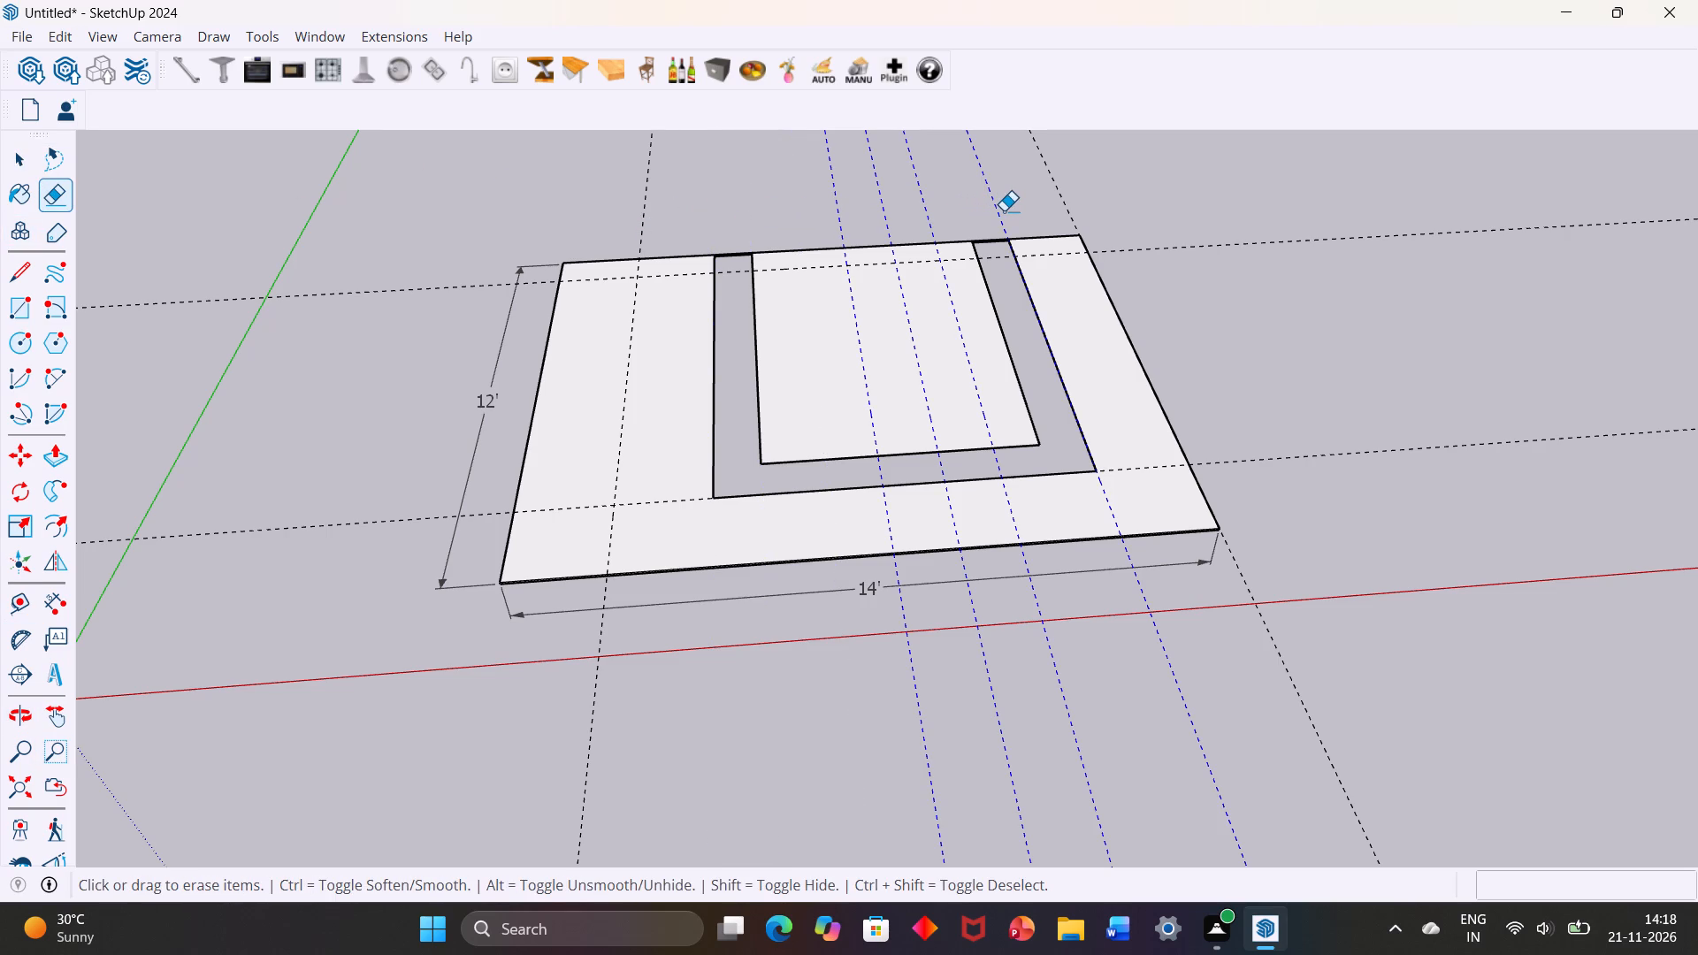
pyautogui.moveTo(1004, 210); pyautogui.dragTo(1009, 210)
pyautogui.scroll(-2, 880, 219)
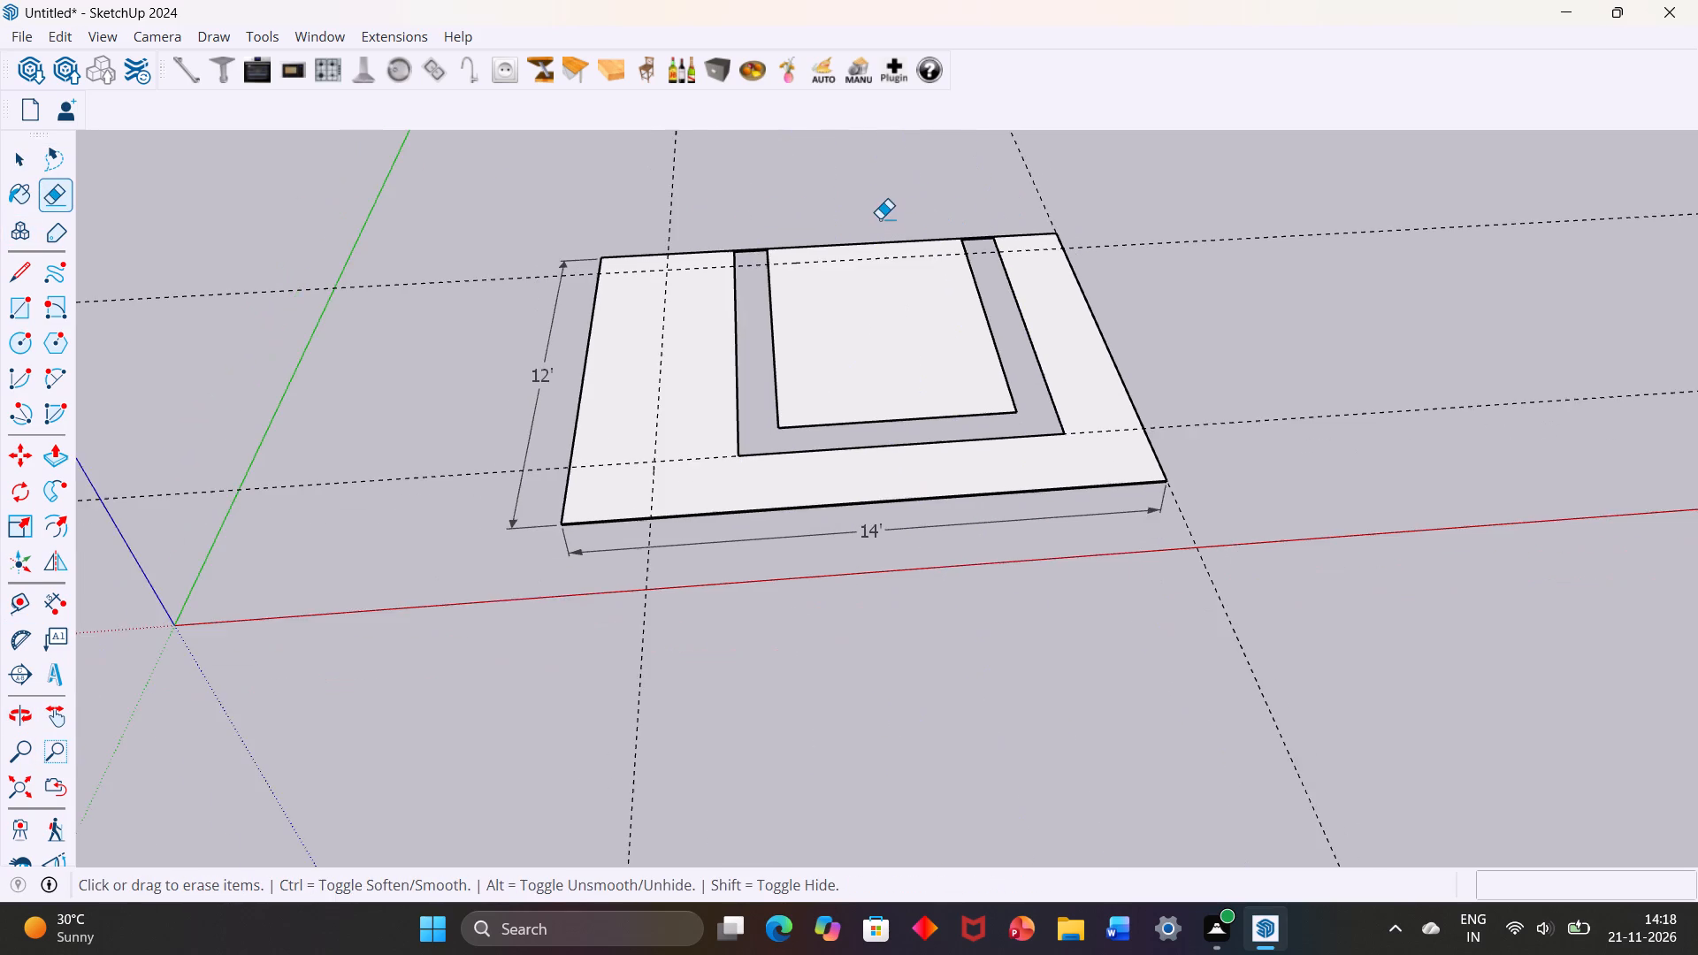
pyautogui.scroll(3, 880, 218)
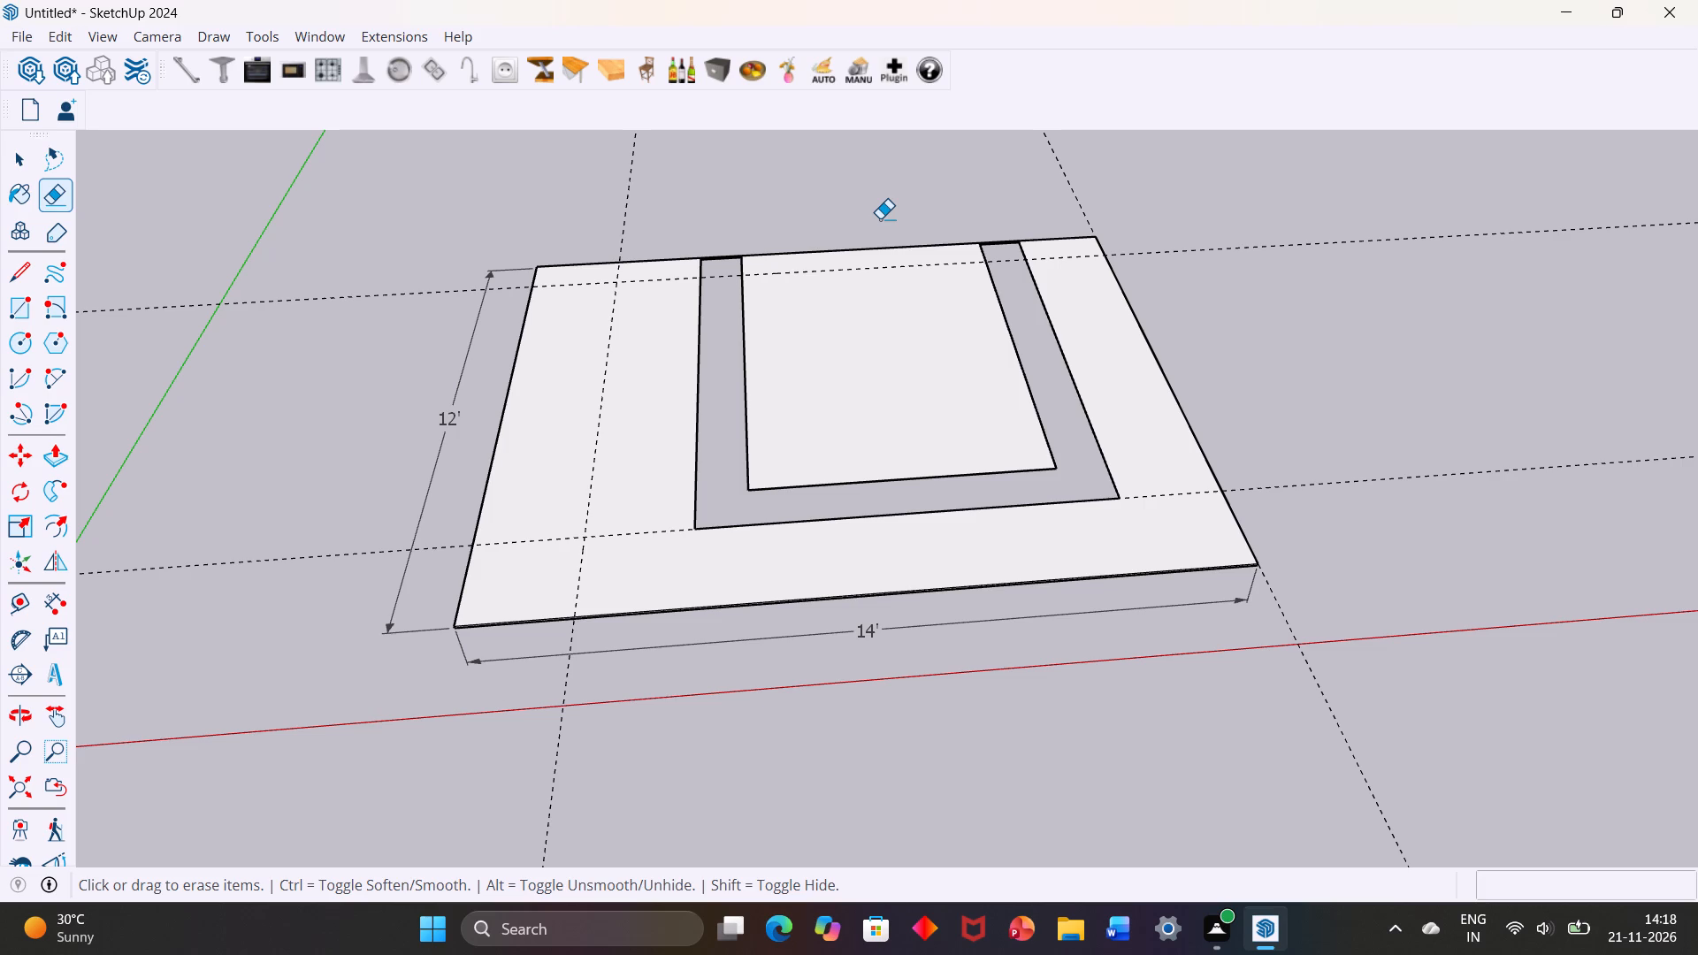
pyautogui.scroll(-3, 877, 225)
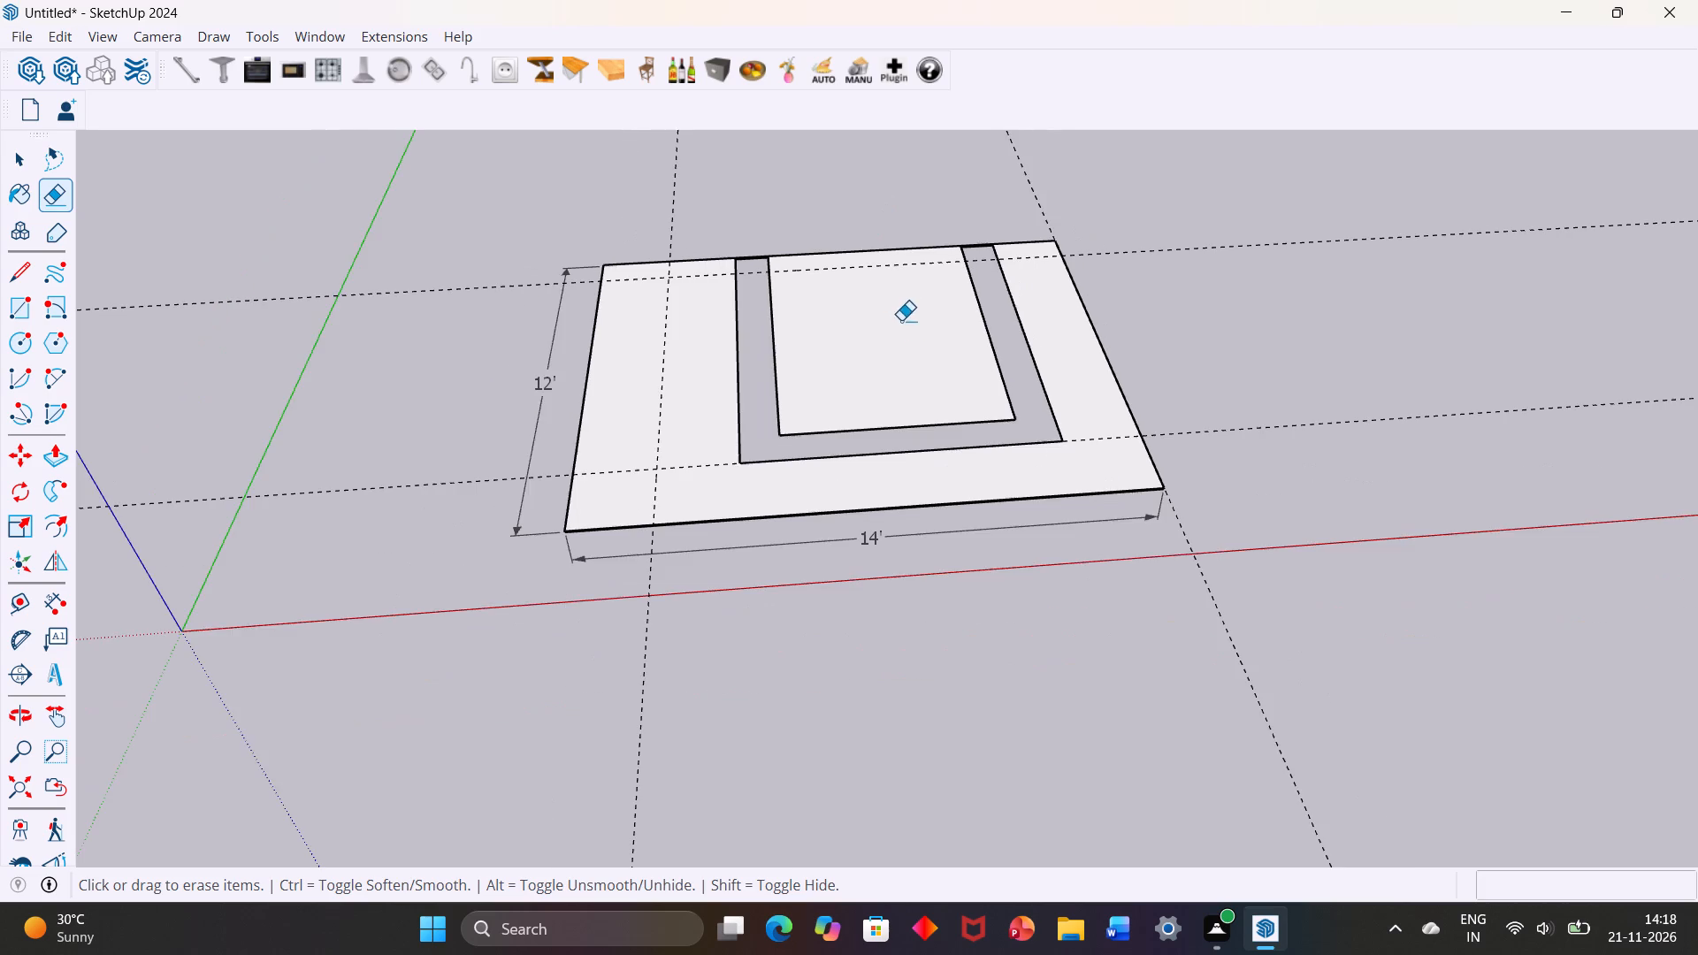
pyautogui.scroll(-1, 858, 334)
pyautogui.press('Escape')
pyautogui.press('space')
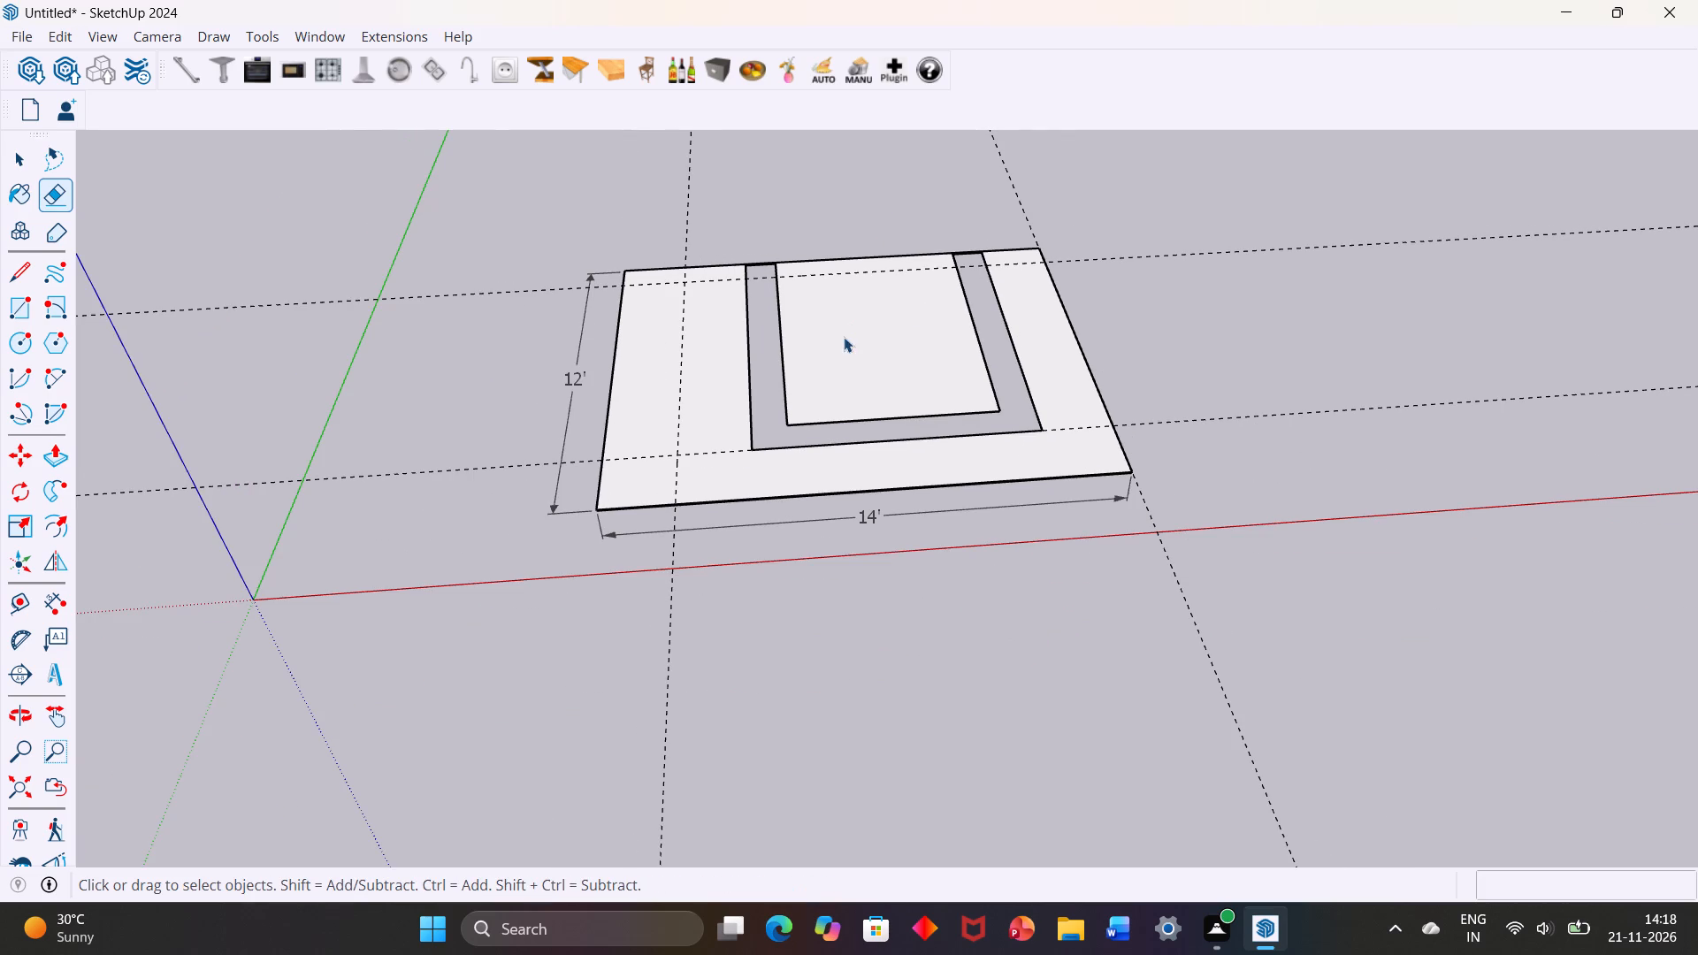
# Erase the two outer lengthwise guides and the two guides parallel to the slab's 14' edge.
pyautogui.scroll(-3, 789, 354)
pyautogui.moveTo(893, 358); pyautogui.dragTo(765, 357, button='middle')
pyautogui.moveTo(891, 378); pyautogui.dragTo(955, 375, button='middle')
pyautogui.scroll(-1, 891, 378)
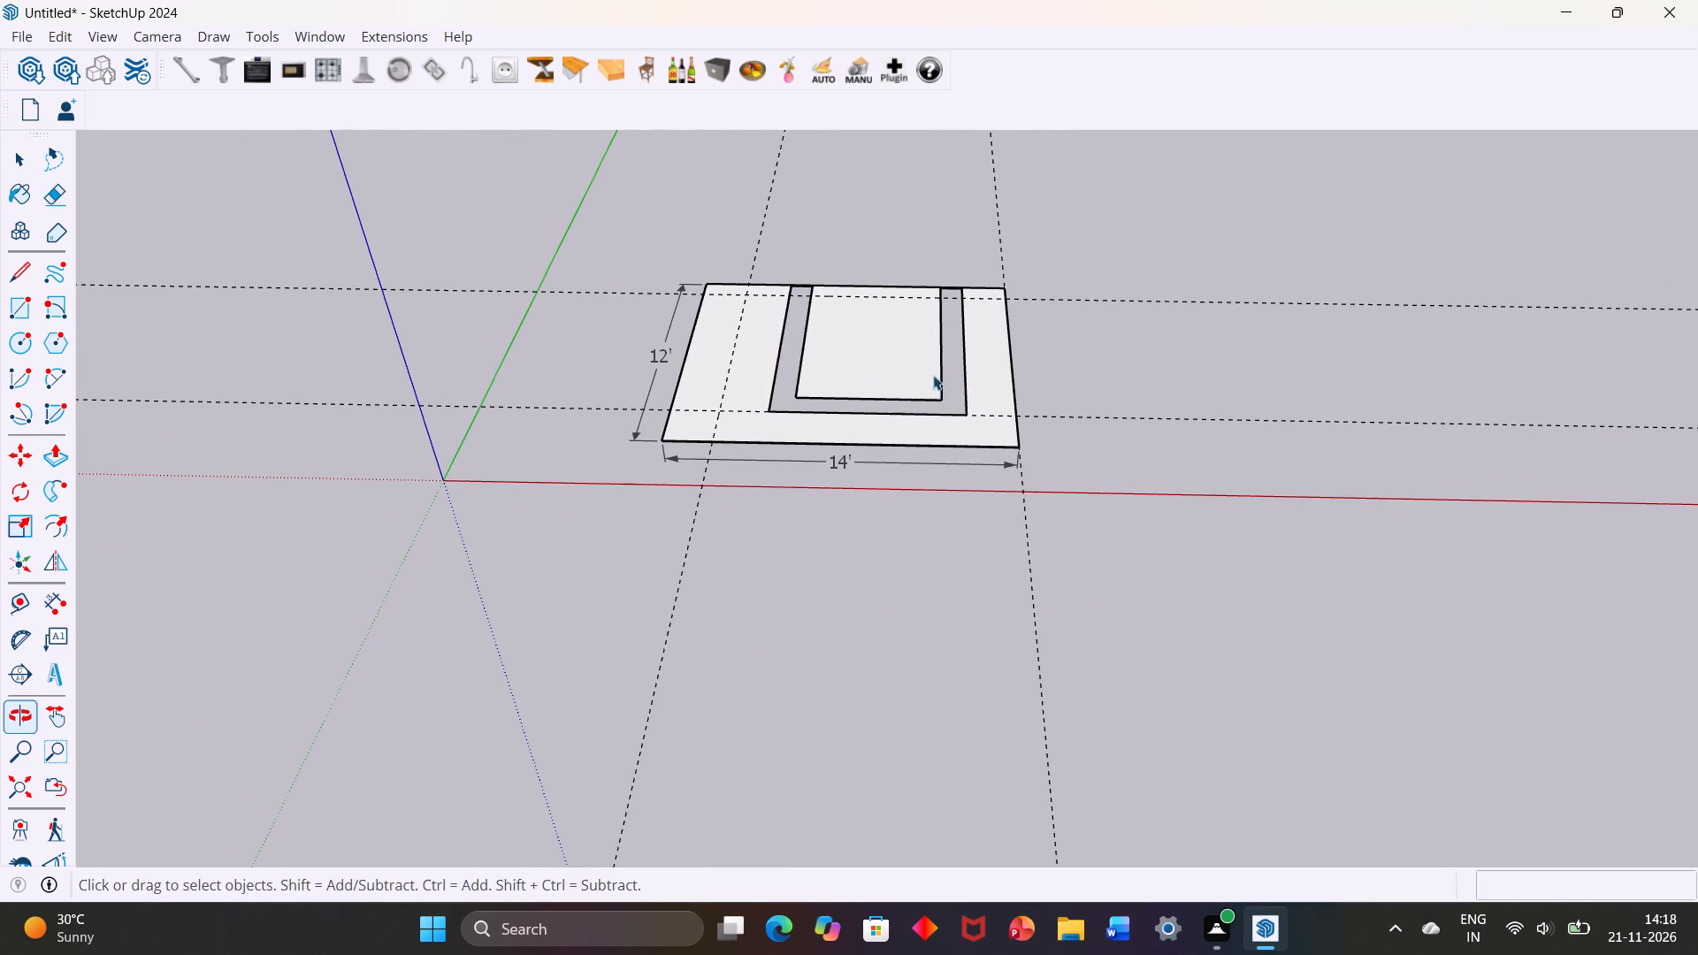
pyautogui.moveTo(53, 191); pyautogui.dragTo(56, 193)
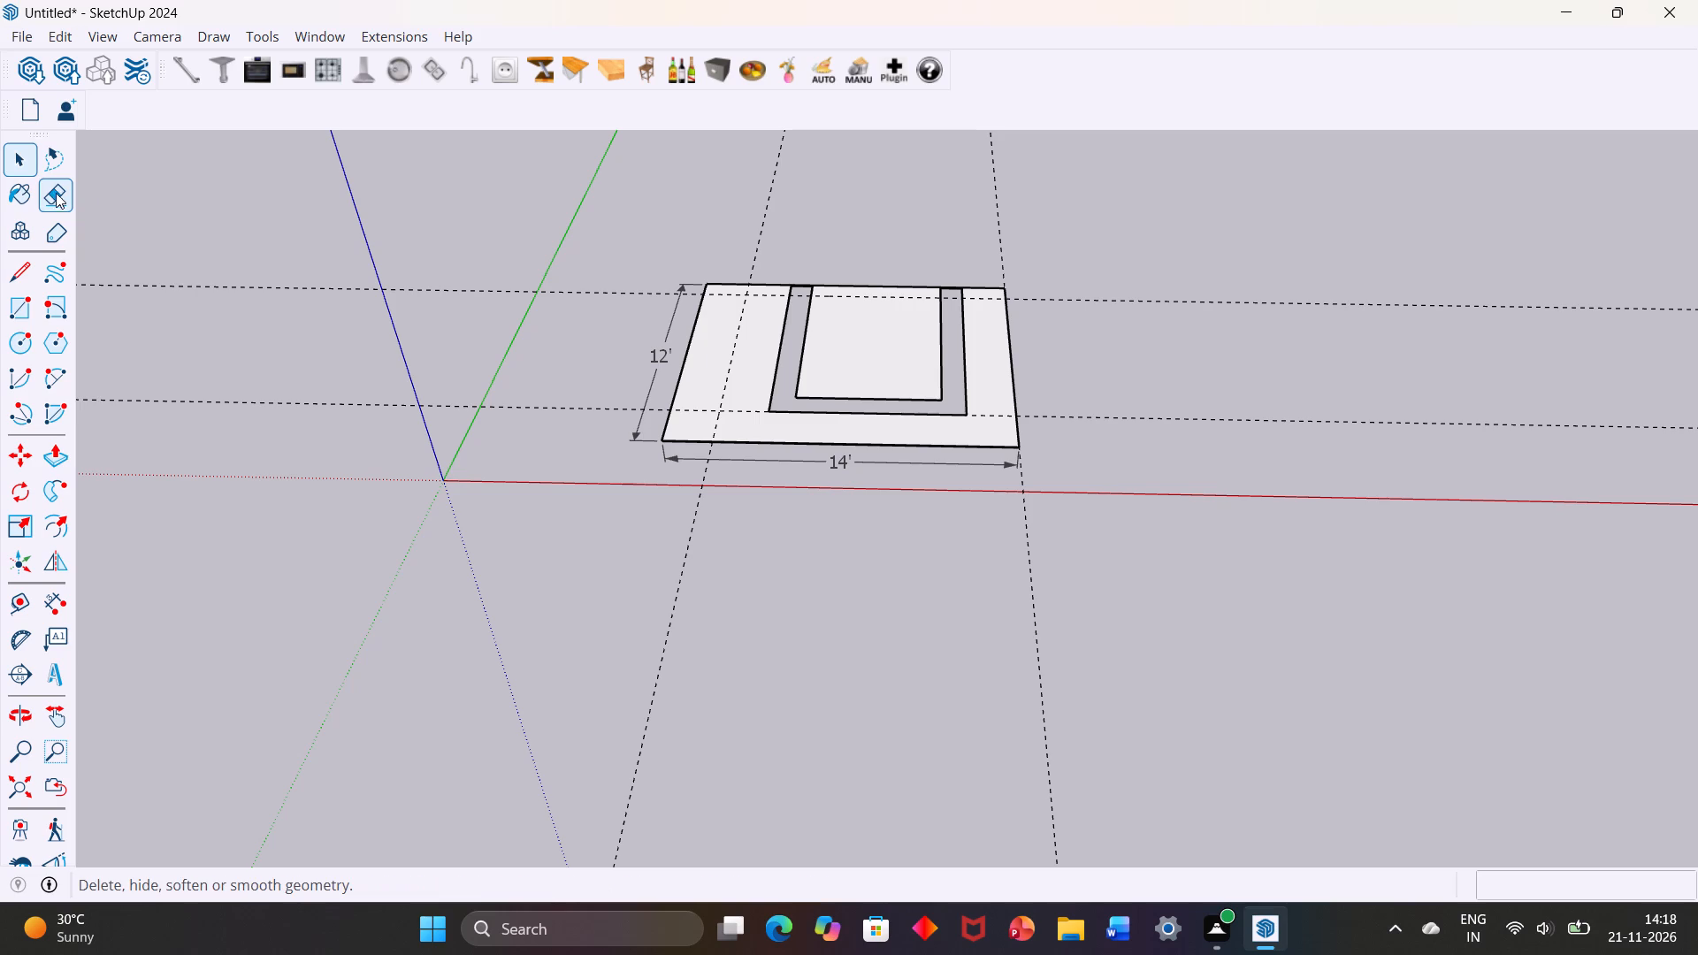
pyautogui.moveTo(56, 193); pyautogui.dragTo(66, 197)
pyautogui.moveTo(701, 210); pyautogui.dragTo(1096, 233)
pyautogui.moveTo(1123, 251); pyautogui.dragTo(1098, 348)
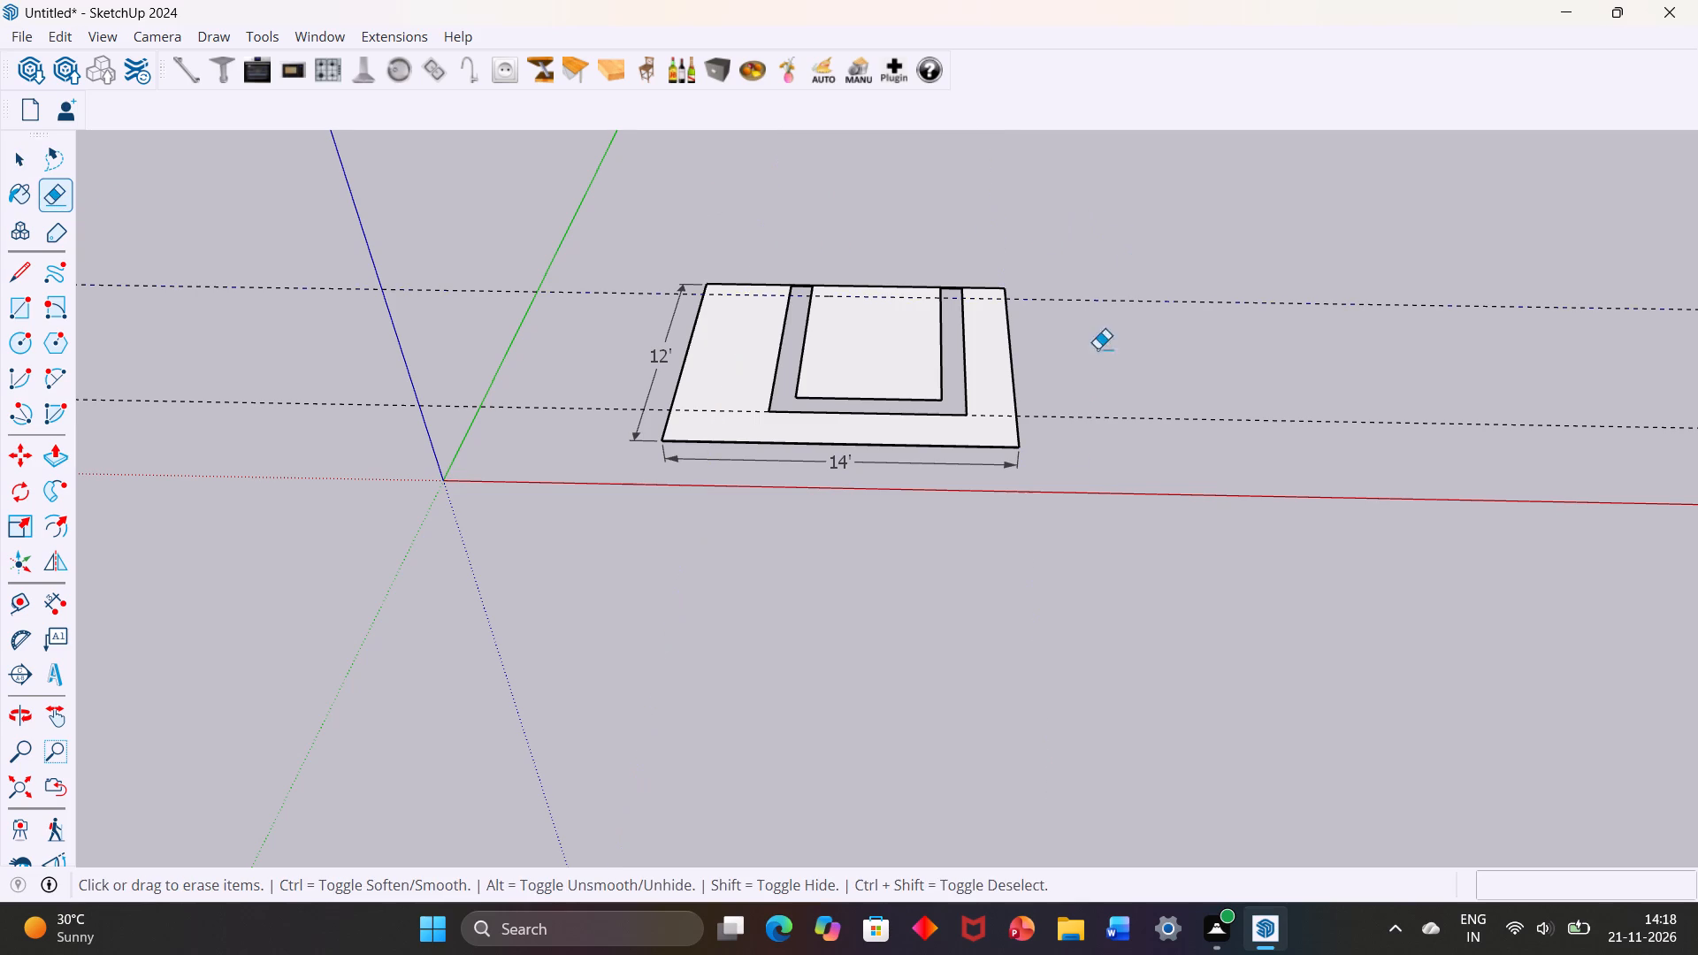
pyautogui.moveTo(1098, 348); pyautogui.dragTo(1067, 536)
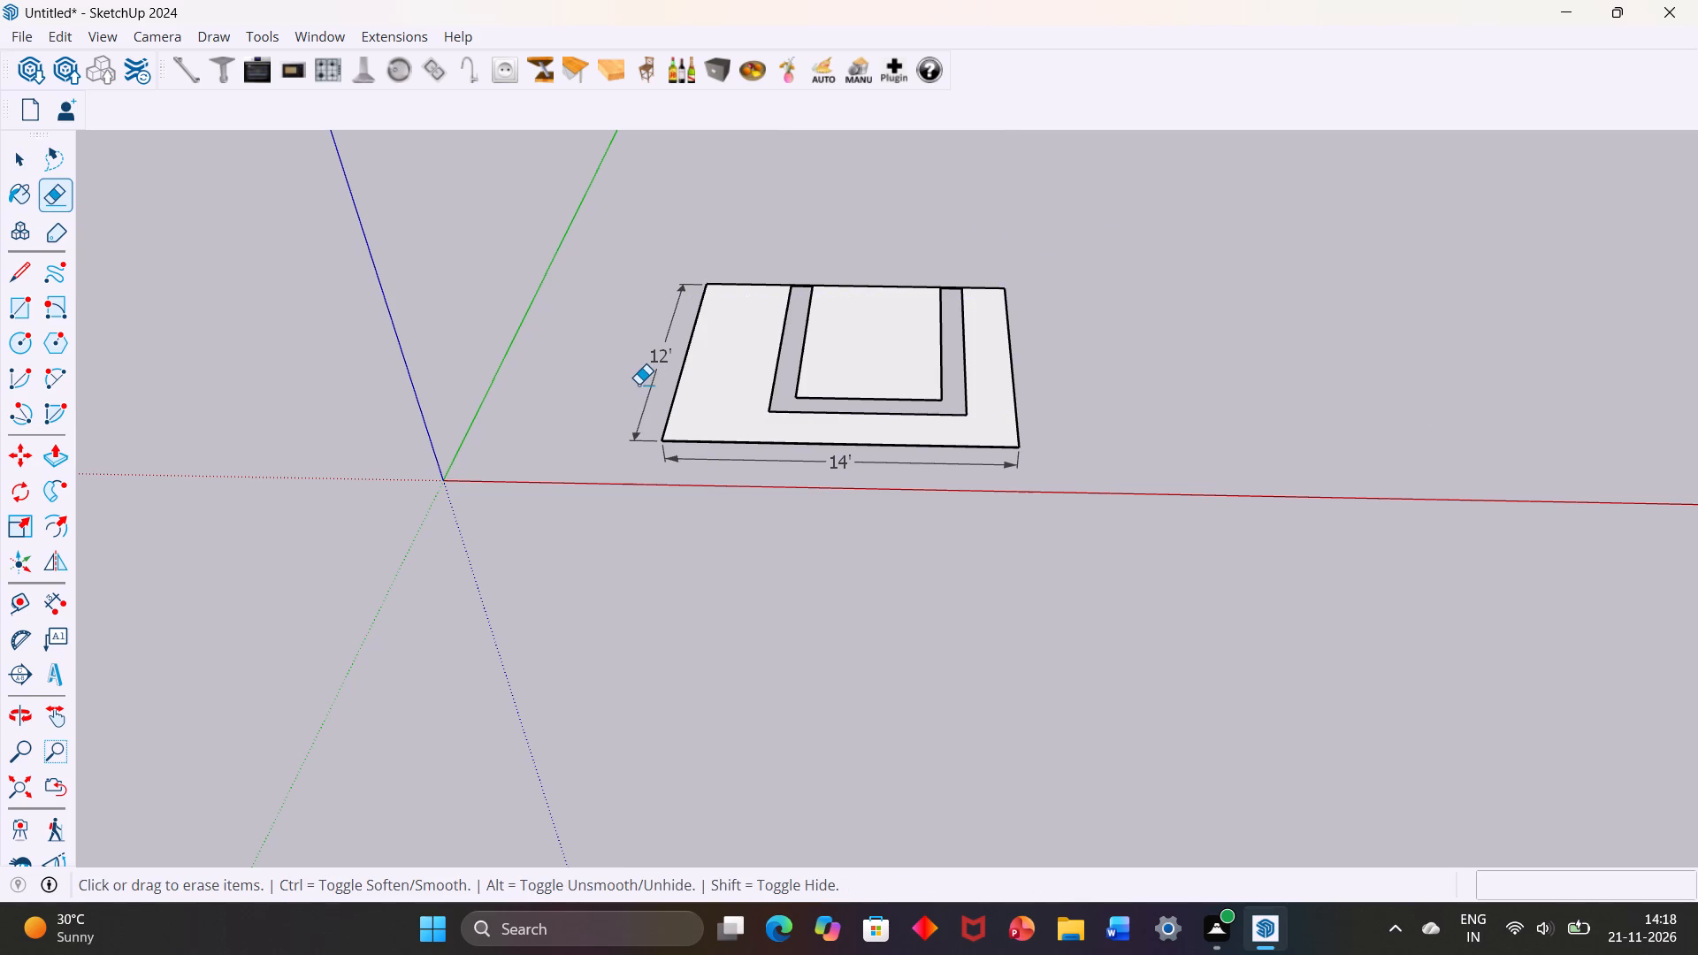
pyautogui.press('space')
pyautogui.press('space')
# Draw a separate 12' by 12' rectangle on the ground beside the slab, past the side opposite its dimensioned 12' edge.
pyautogui.moveTo(760, 423); pyautogui.dragTo(856, 451, button='middle')
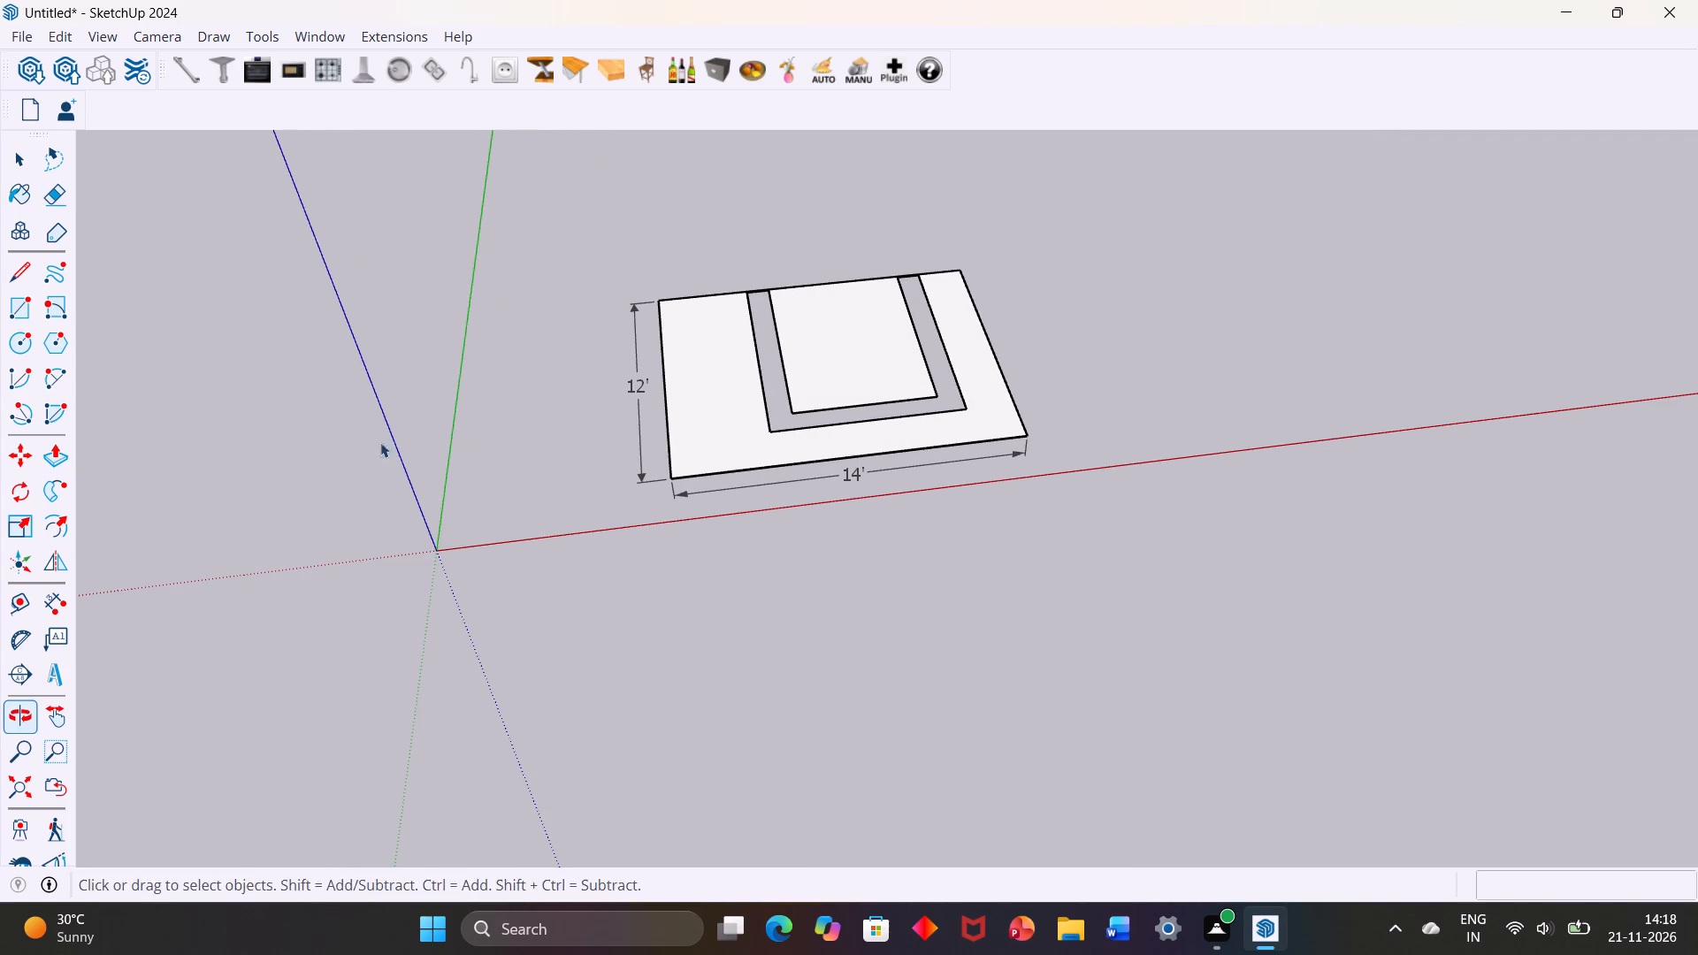
pyautogui.click(6, 302)
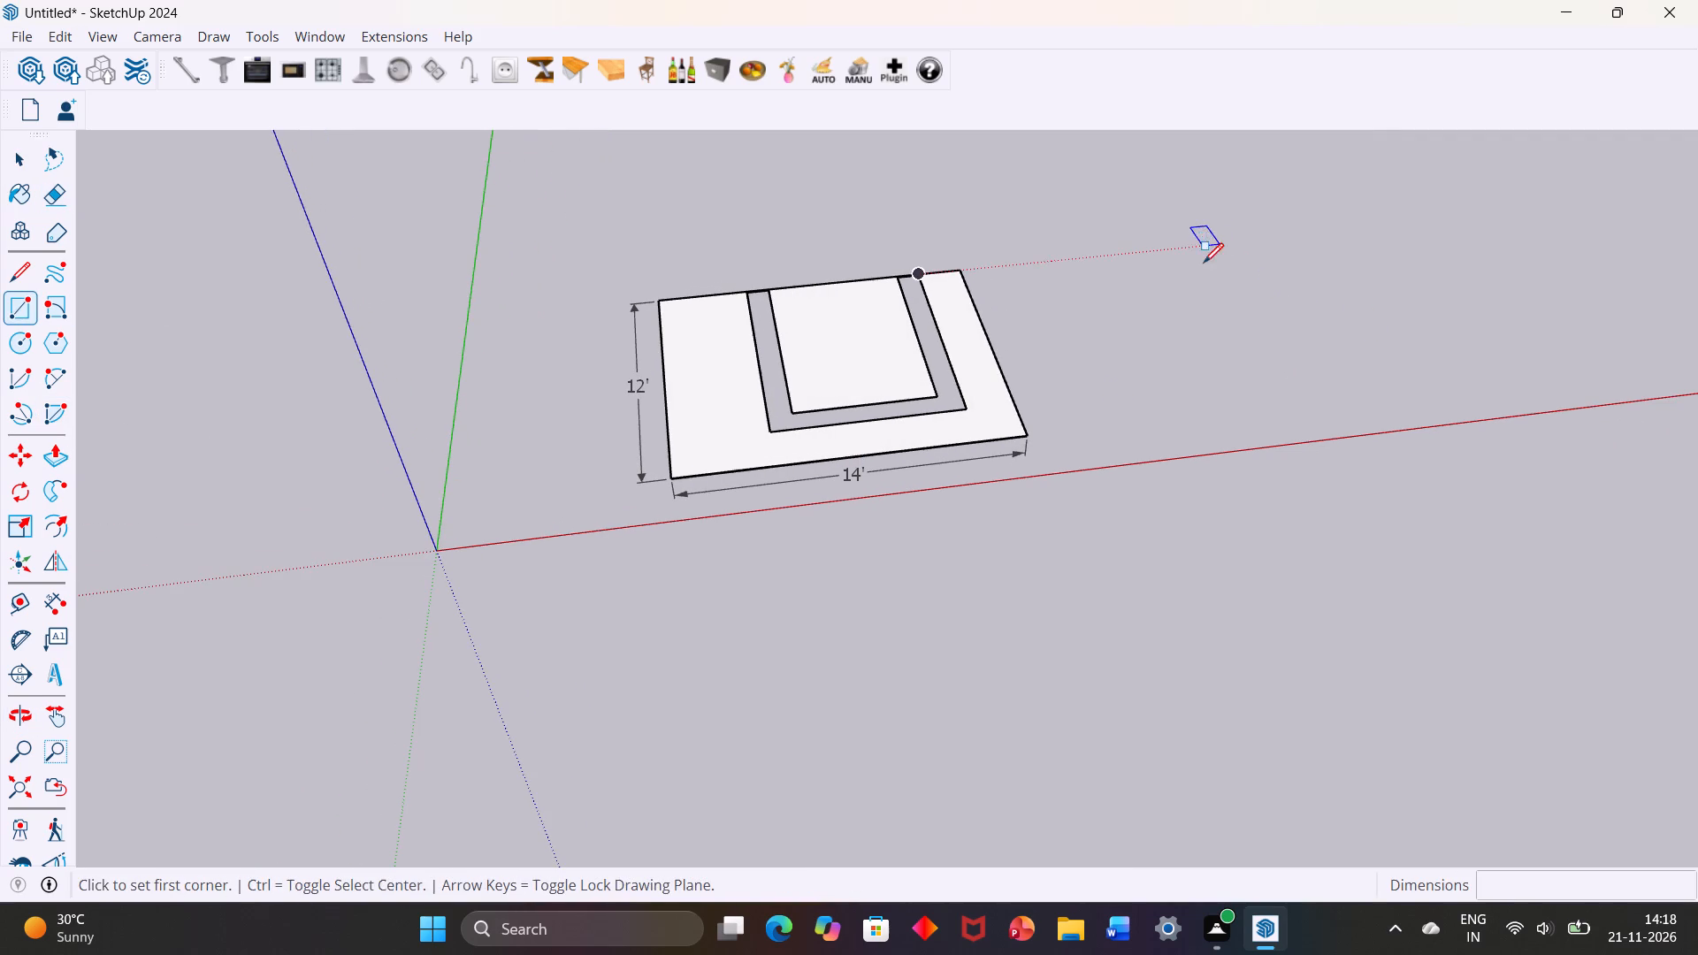
pyautogui.click(1189, 232)
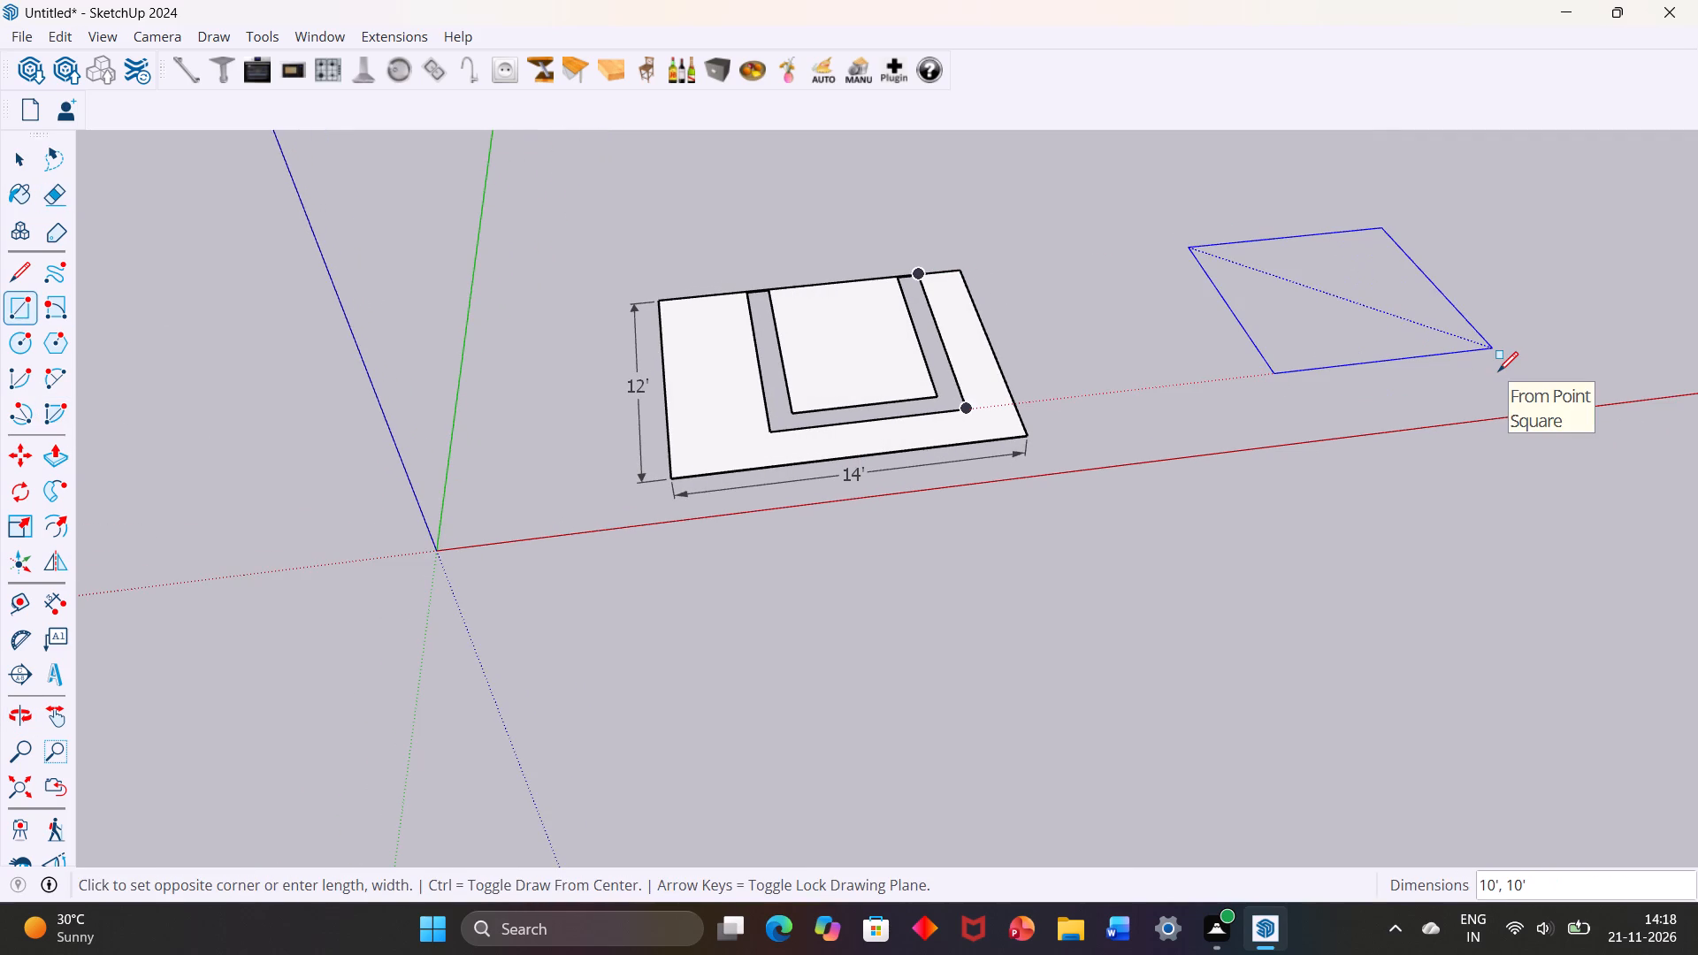
pyautogui.write("12'")
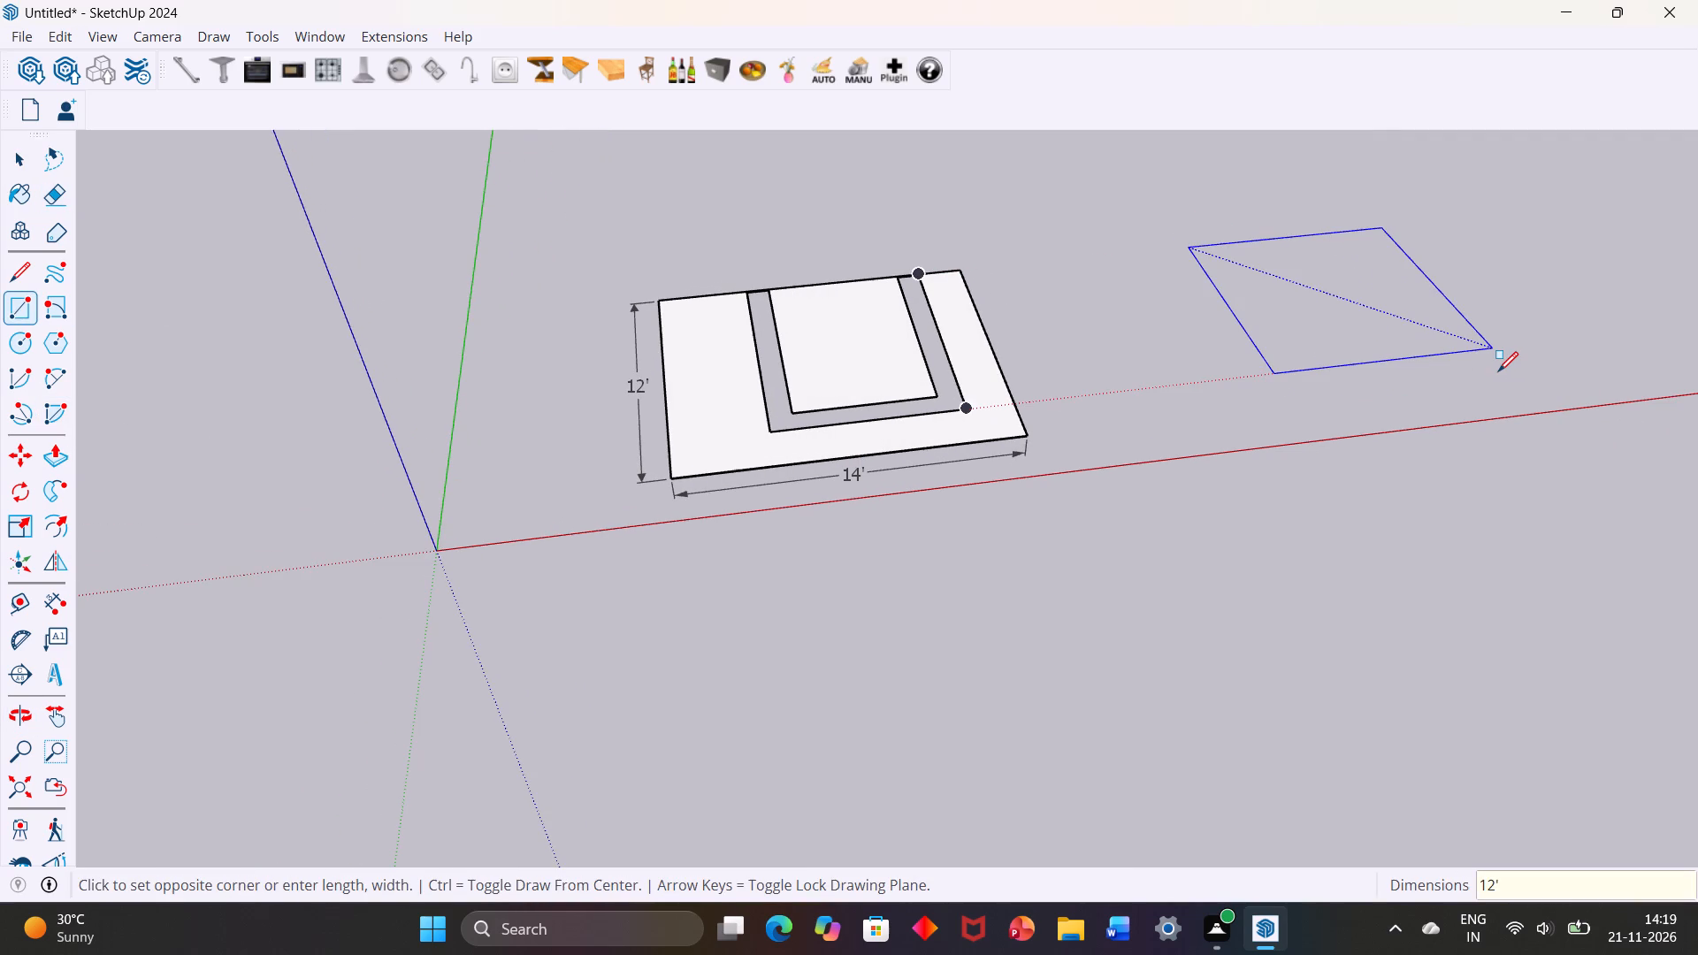
pyautogui.write(",12'")
pyautogui.press('Return')
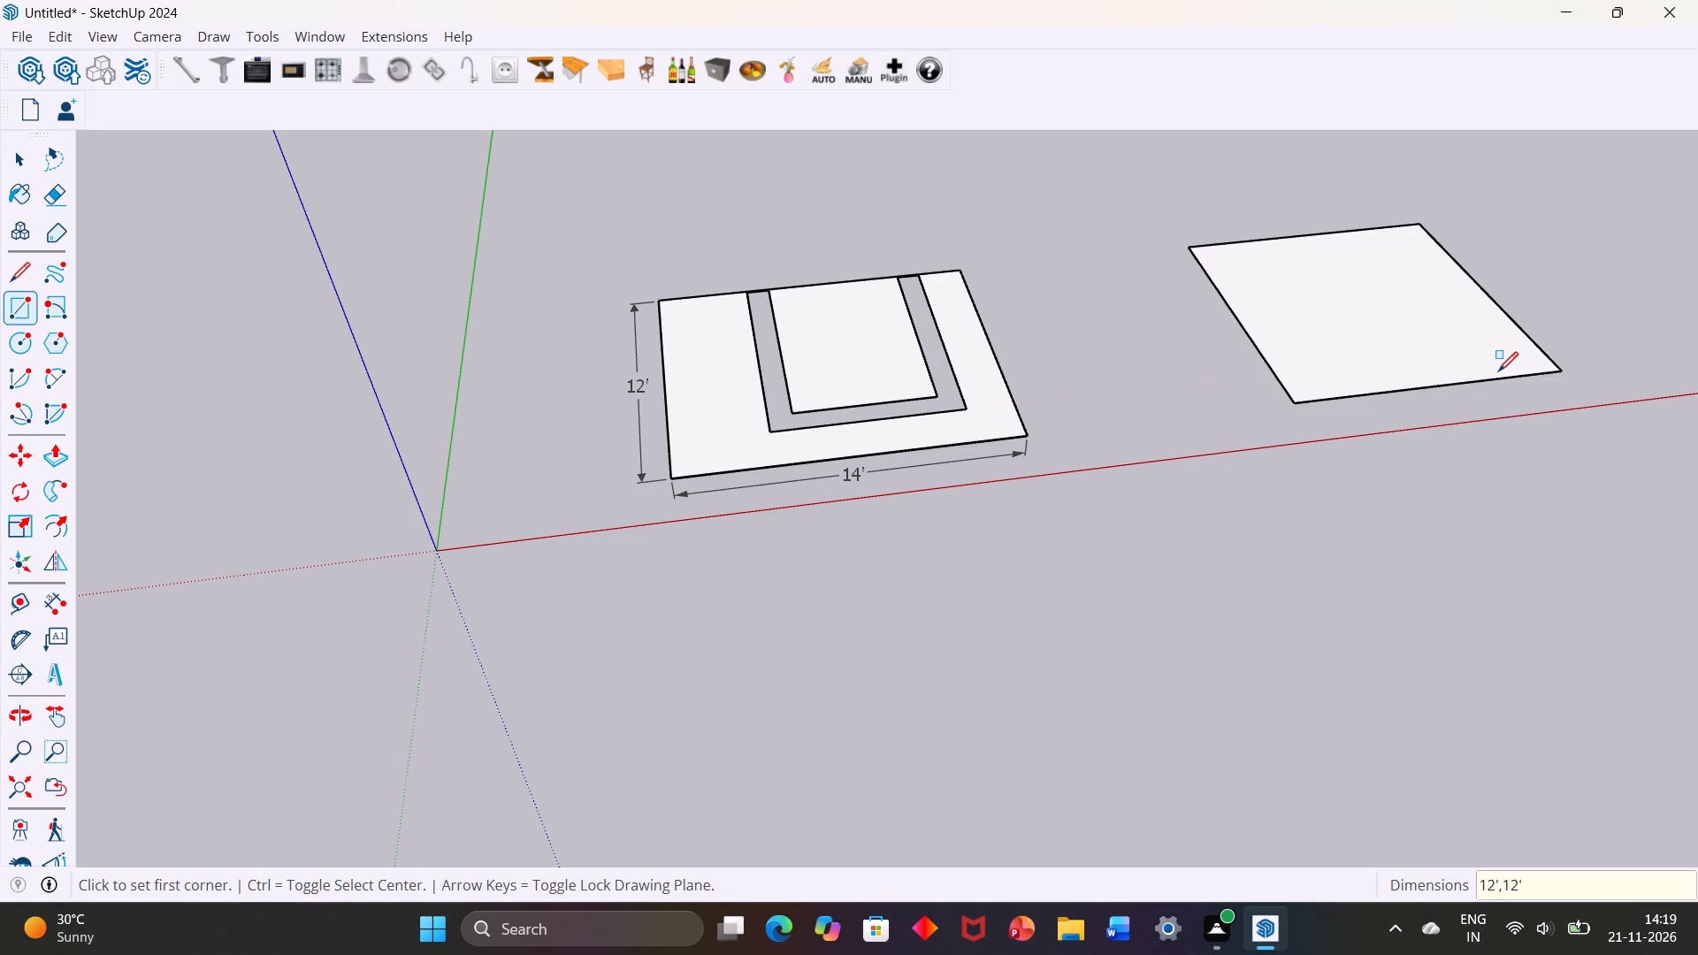
pyautogui.scroll(-1, 1498, 371)
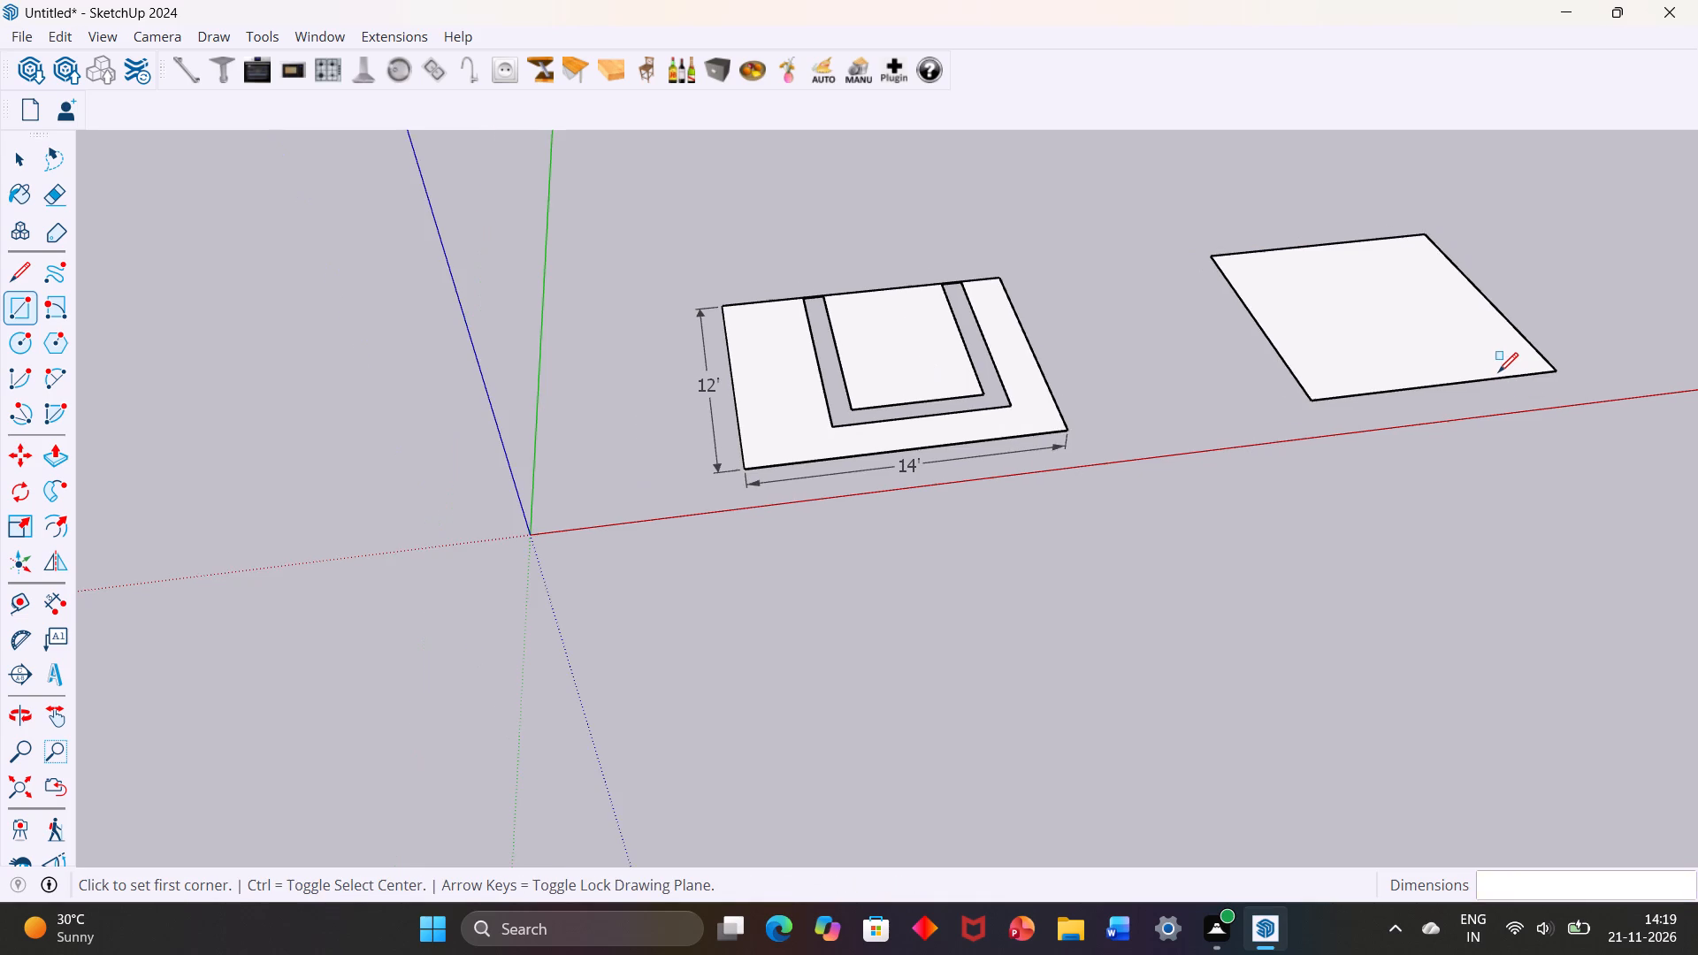
pyautogui.moveTo(1487, 382); pyautogui.dragTo(1408, 379, button='middle')
pyautogui.press('Escape')
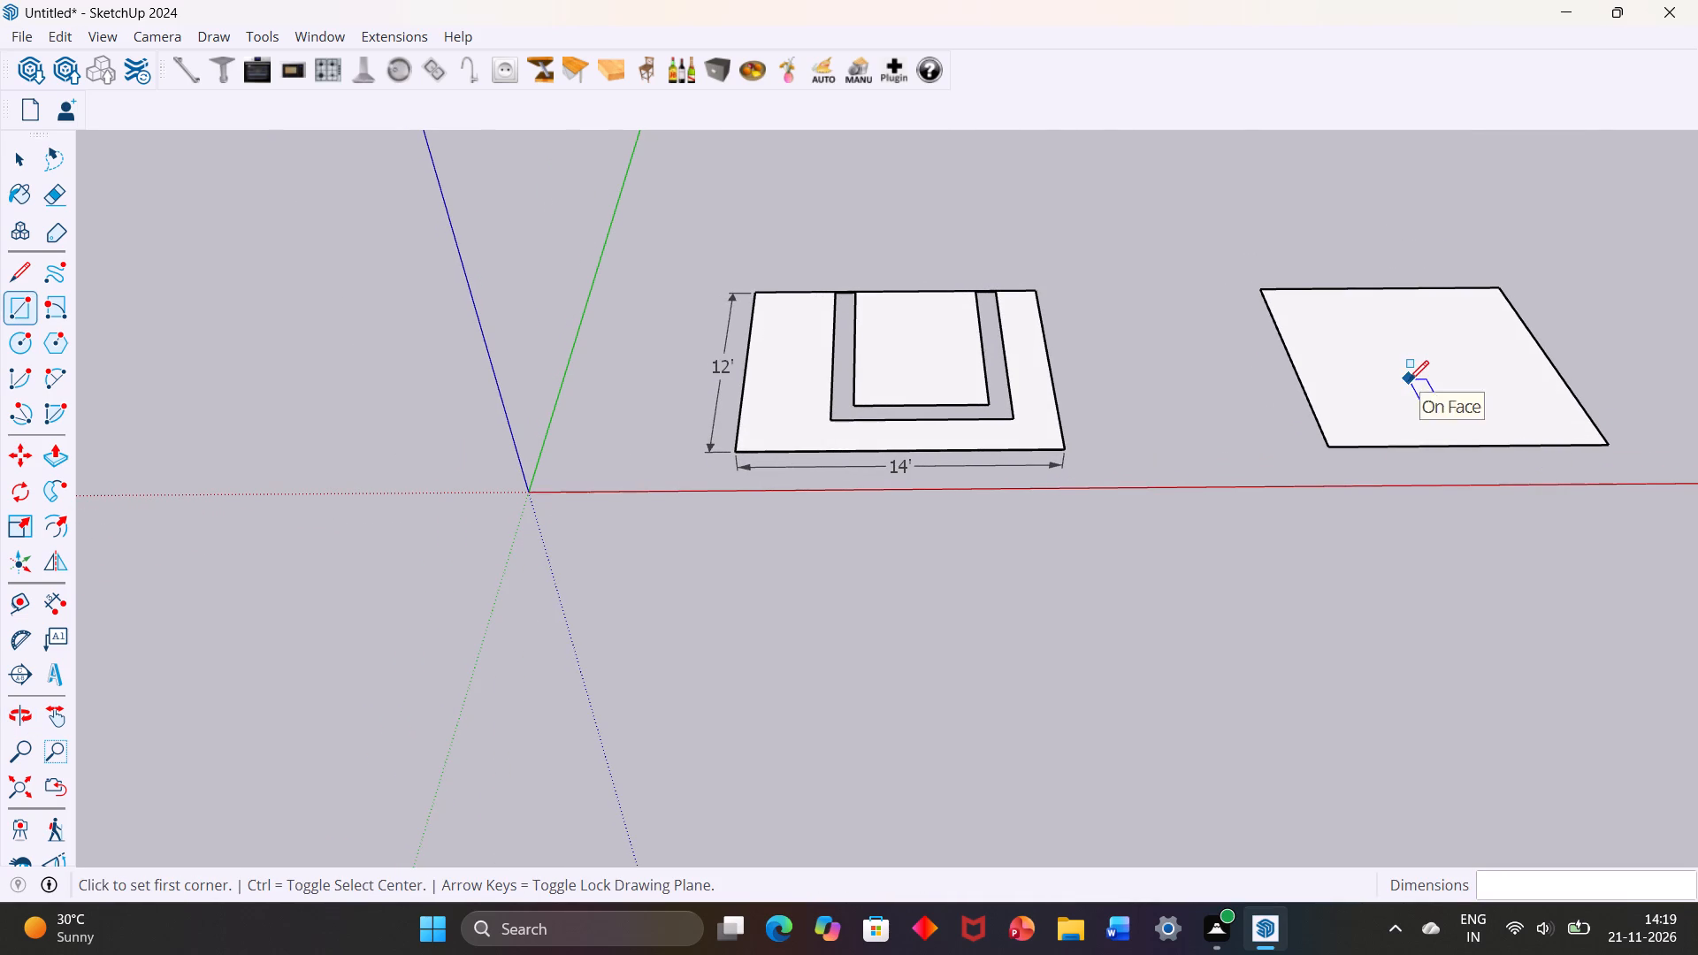
pyautogui.press('space')
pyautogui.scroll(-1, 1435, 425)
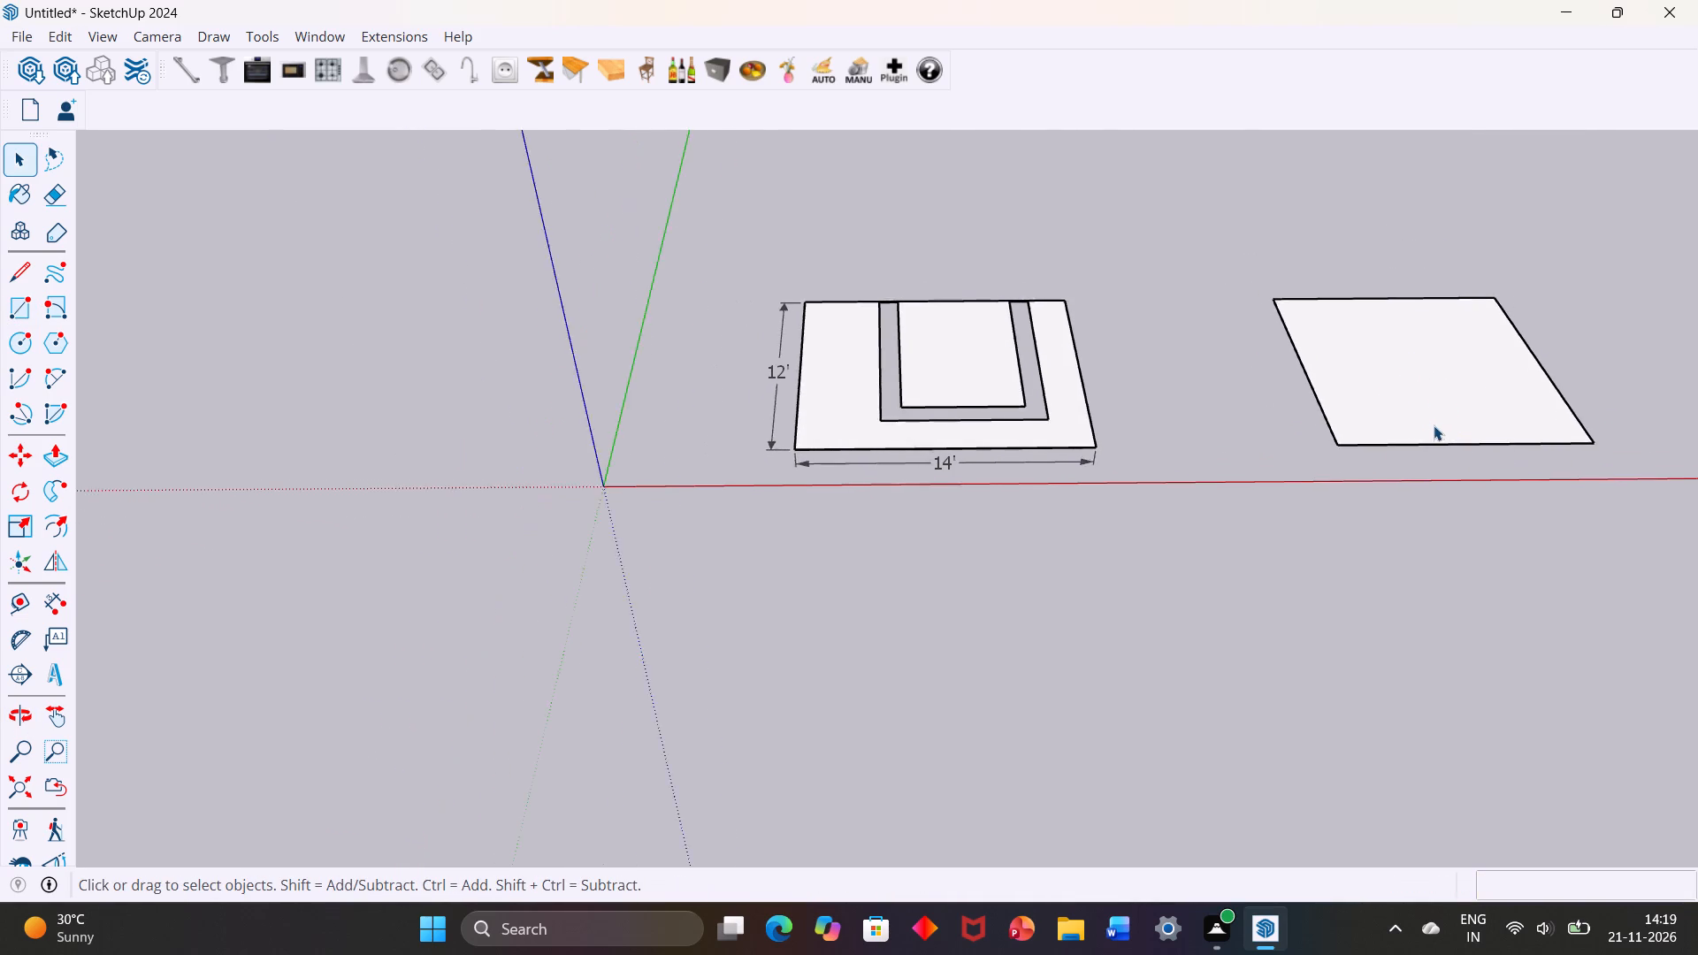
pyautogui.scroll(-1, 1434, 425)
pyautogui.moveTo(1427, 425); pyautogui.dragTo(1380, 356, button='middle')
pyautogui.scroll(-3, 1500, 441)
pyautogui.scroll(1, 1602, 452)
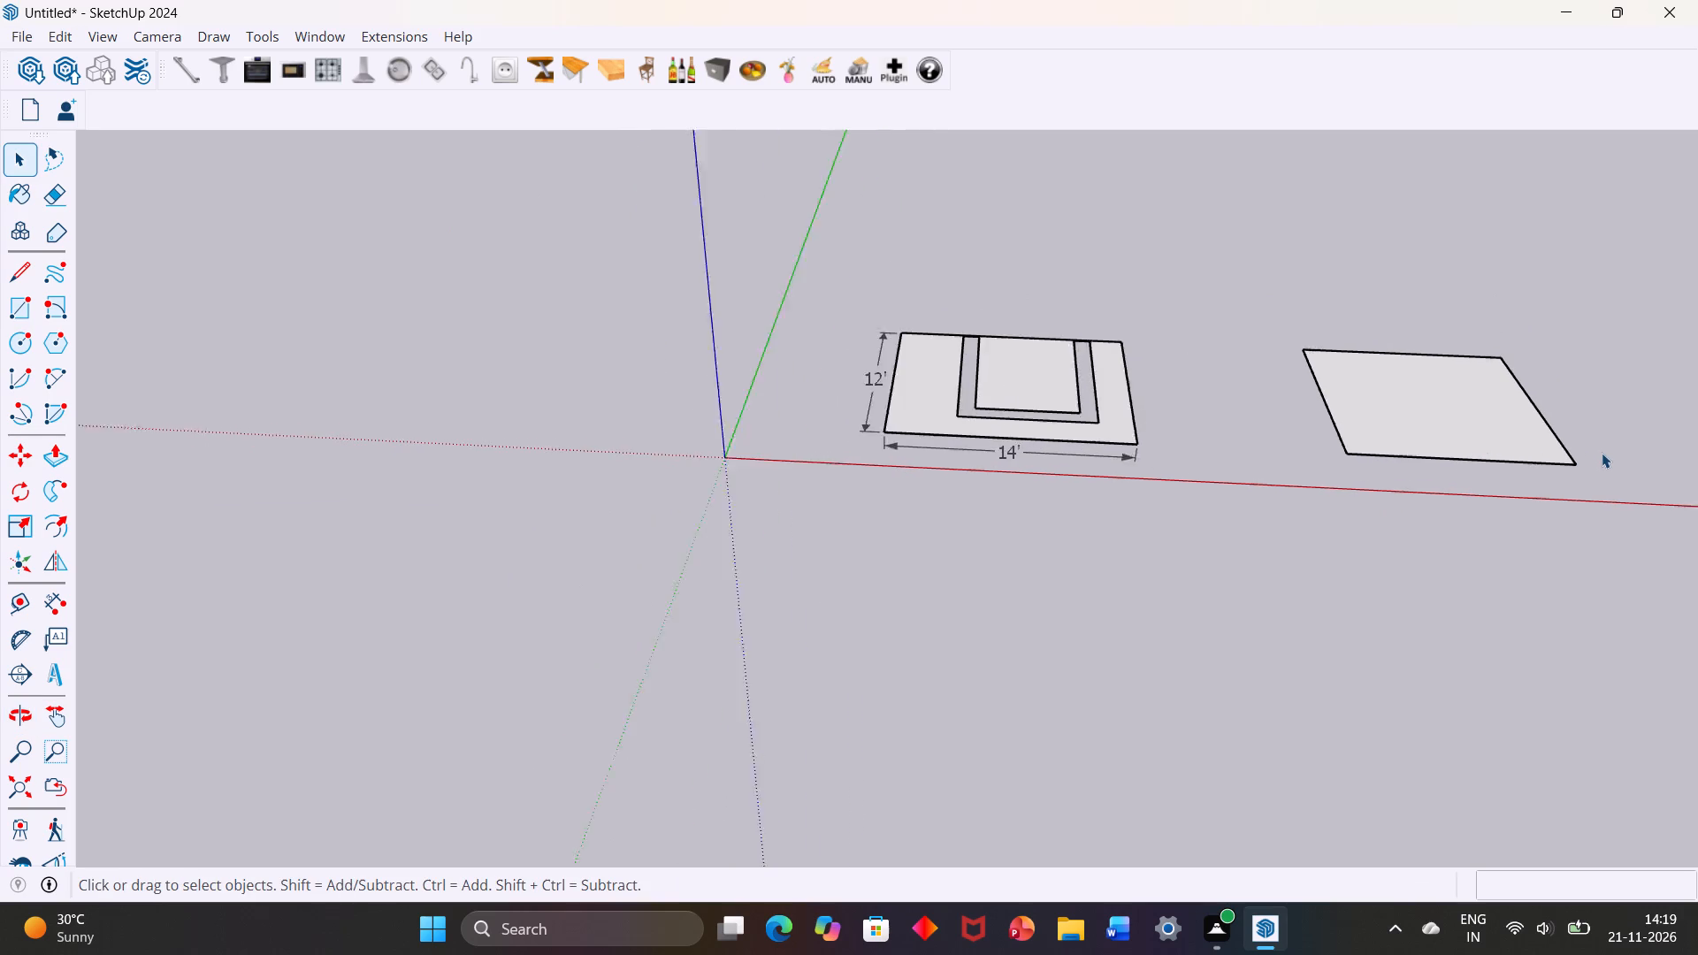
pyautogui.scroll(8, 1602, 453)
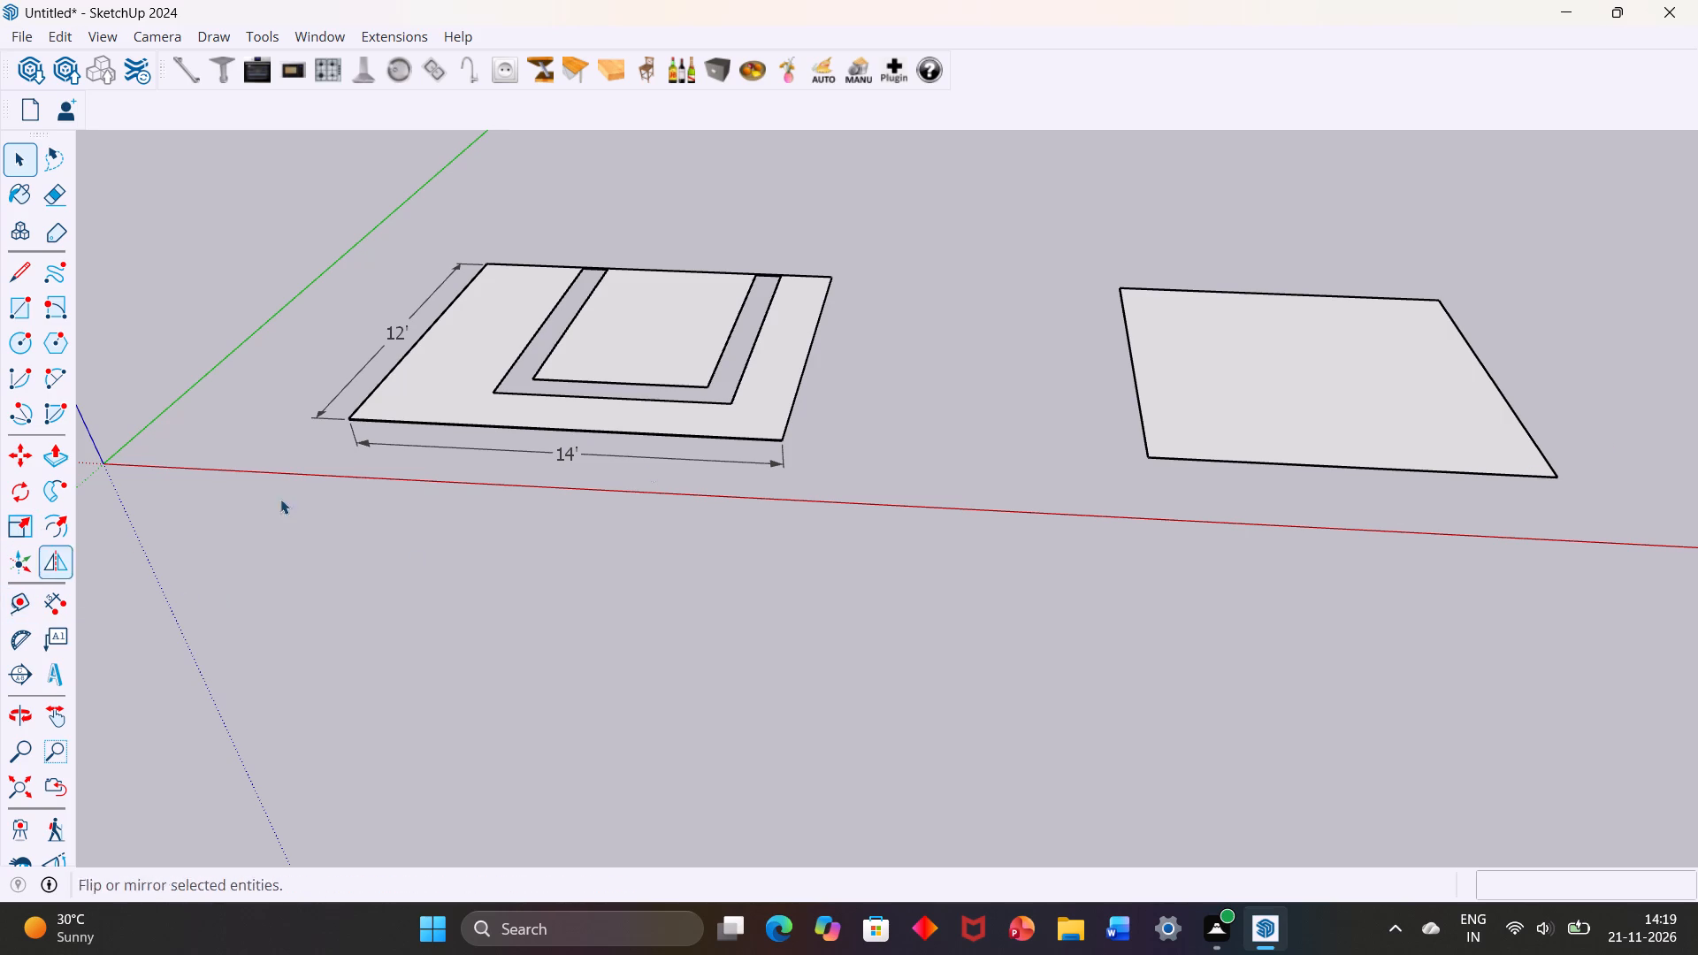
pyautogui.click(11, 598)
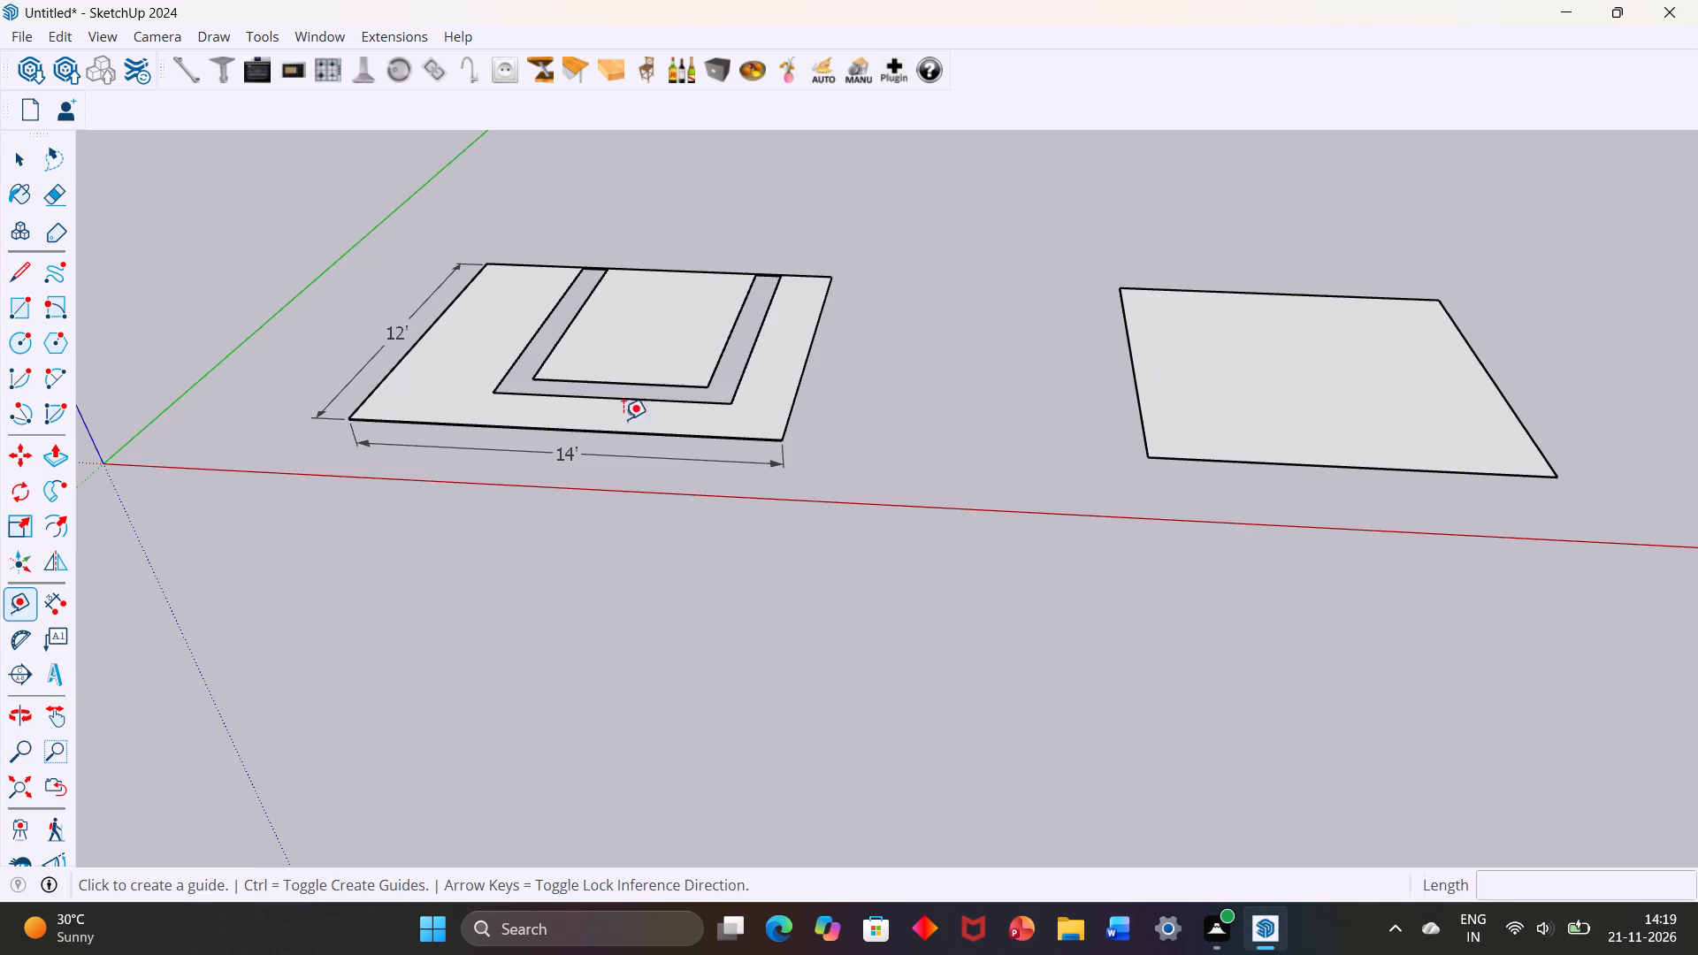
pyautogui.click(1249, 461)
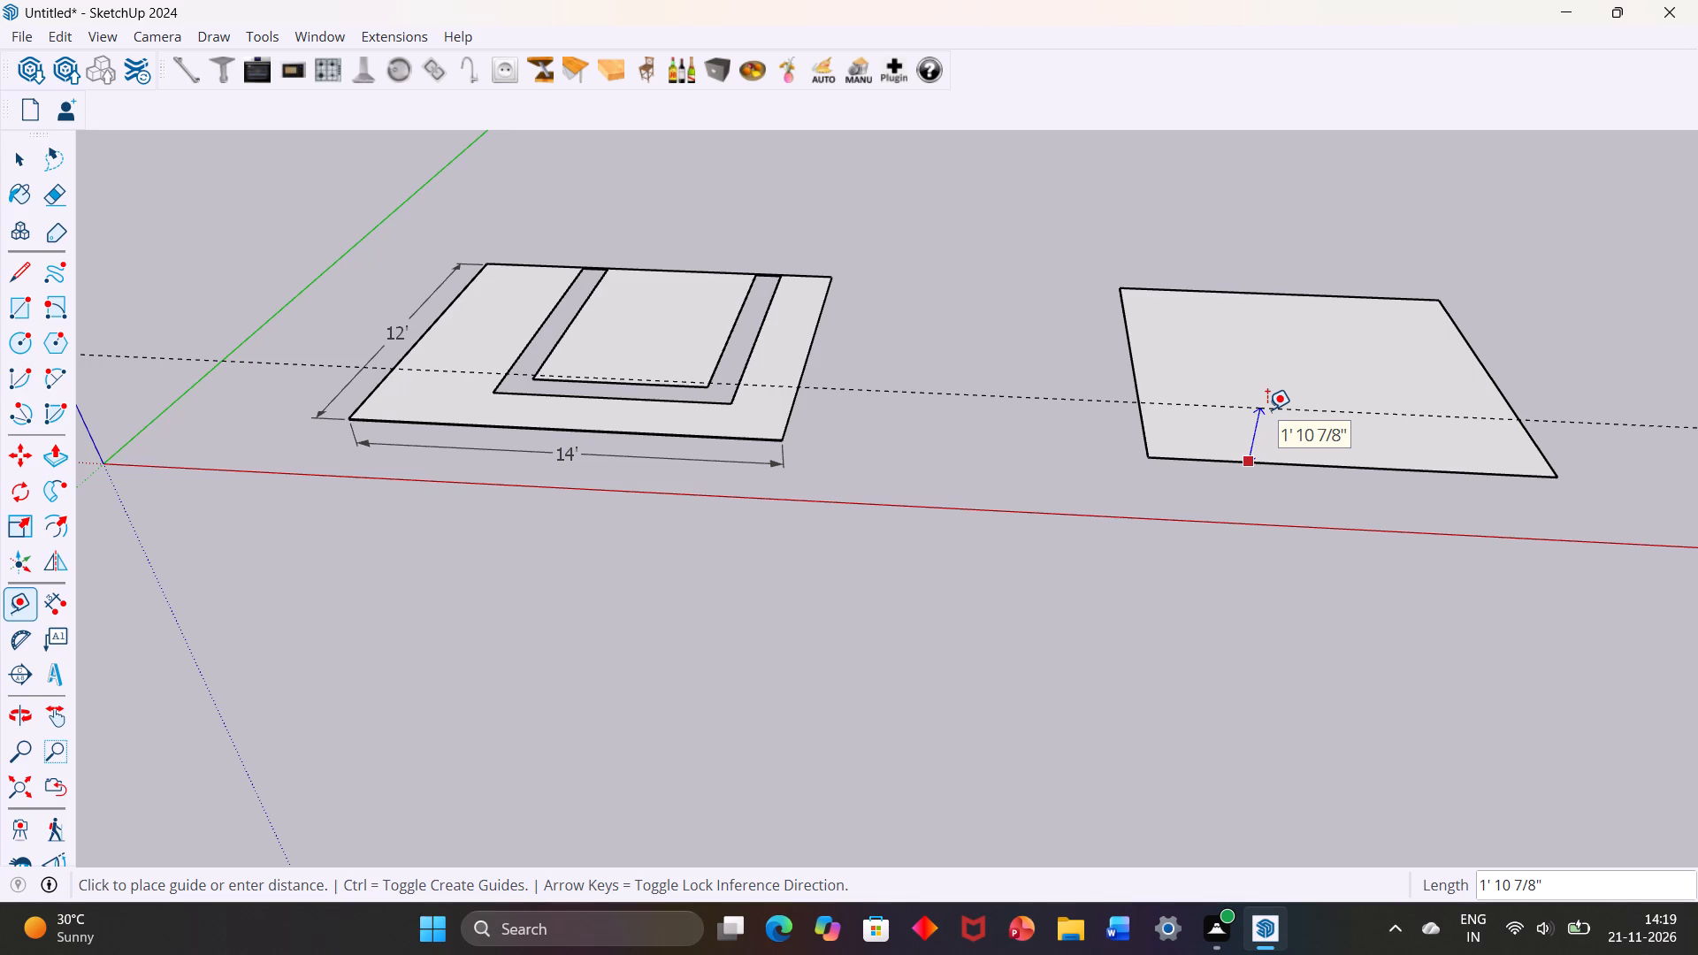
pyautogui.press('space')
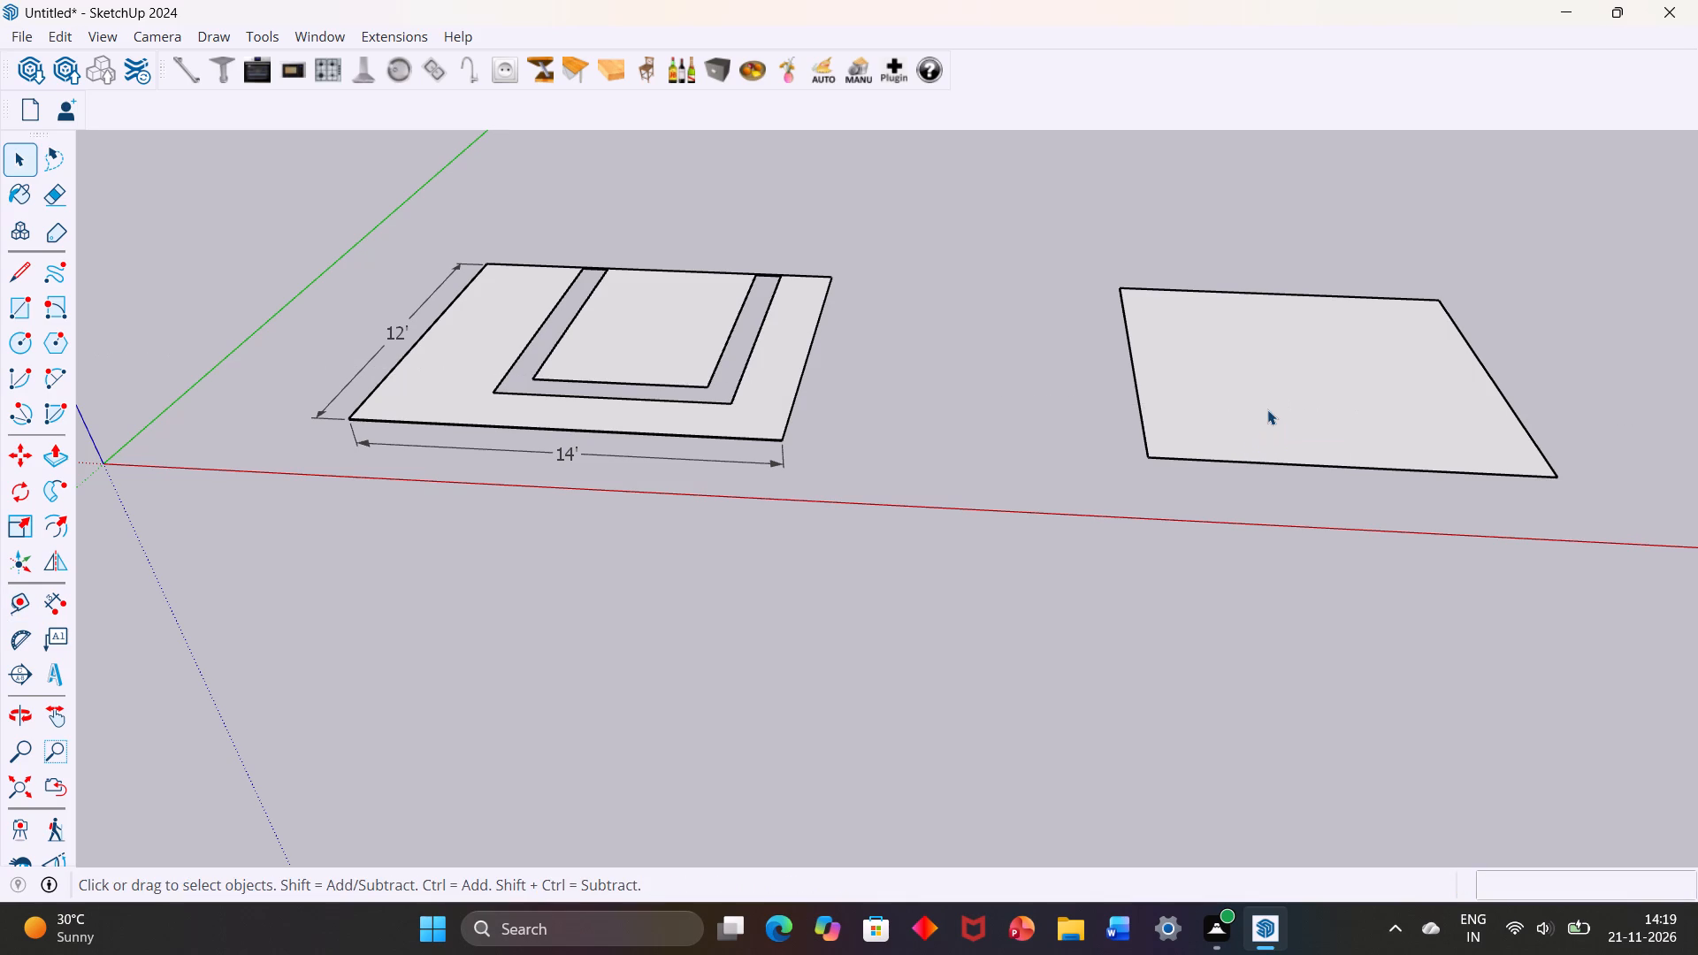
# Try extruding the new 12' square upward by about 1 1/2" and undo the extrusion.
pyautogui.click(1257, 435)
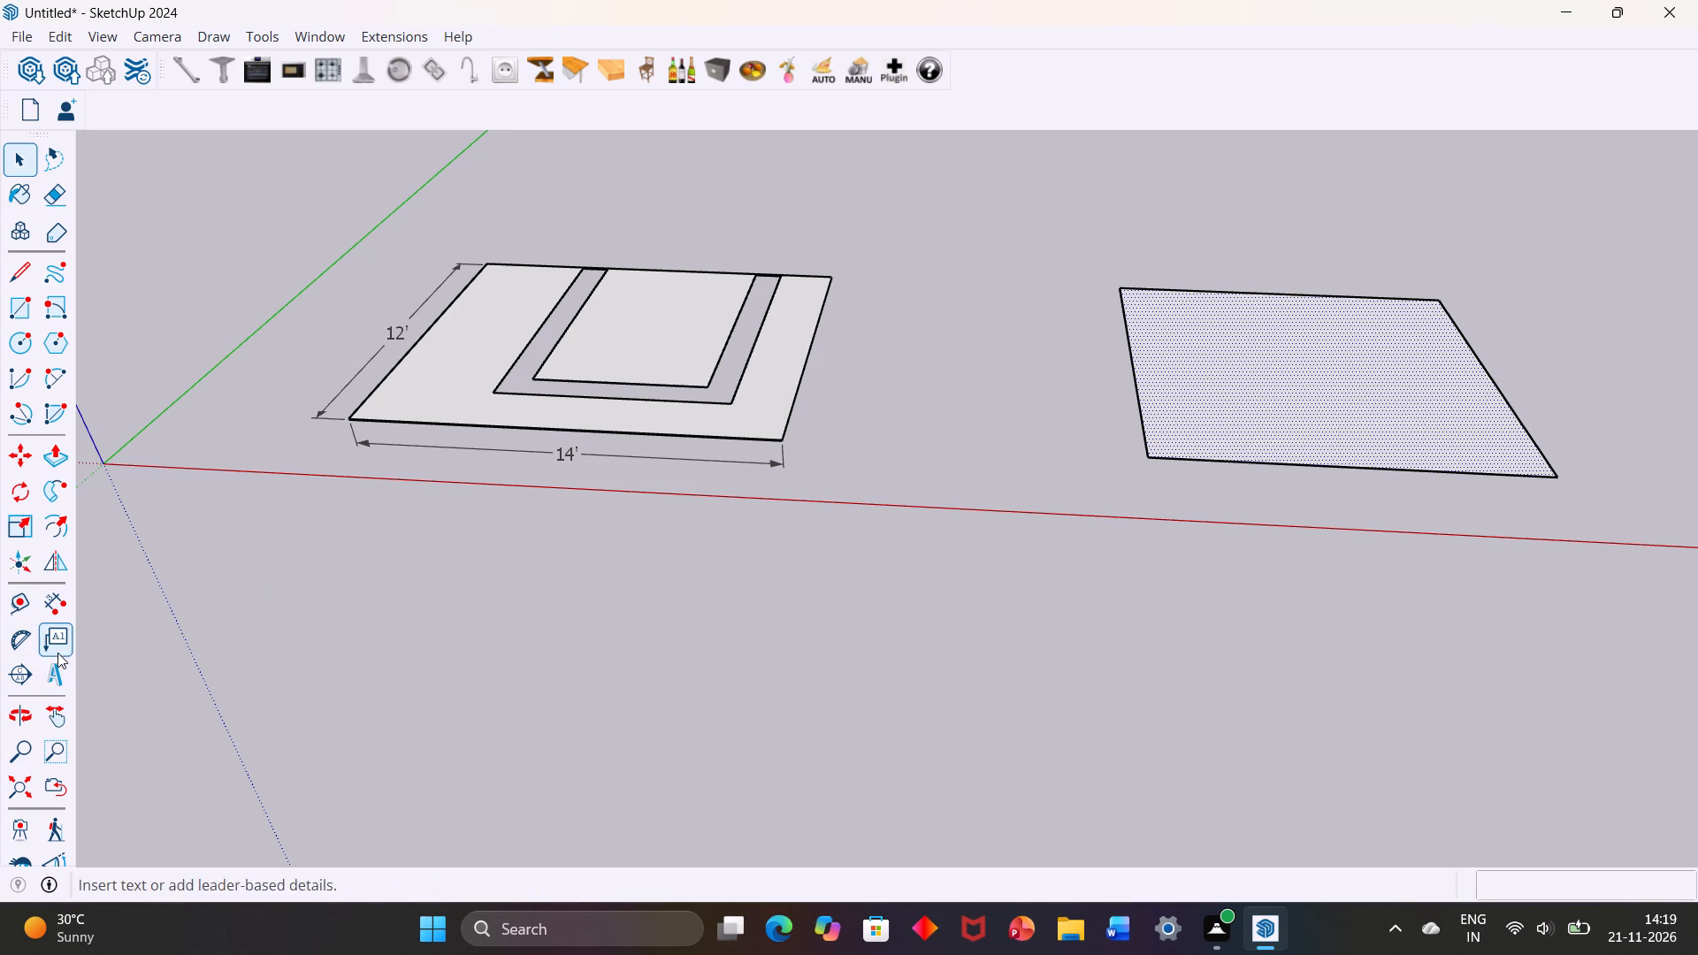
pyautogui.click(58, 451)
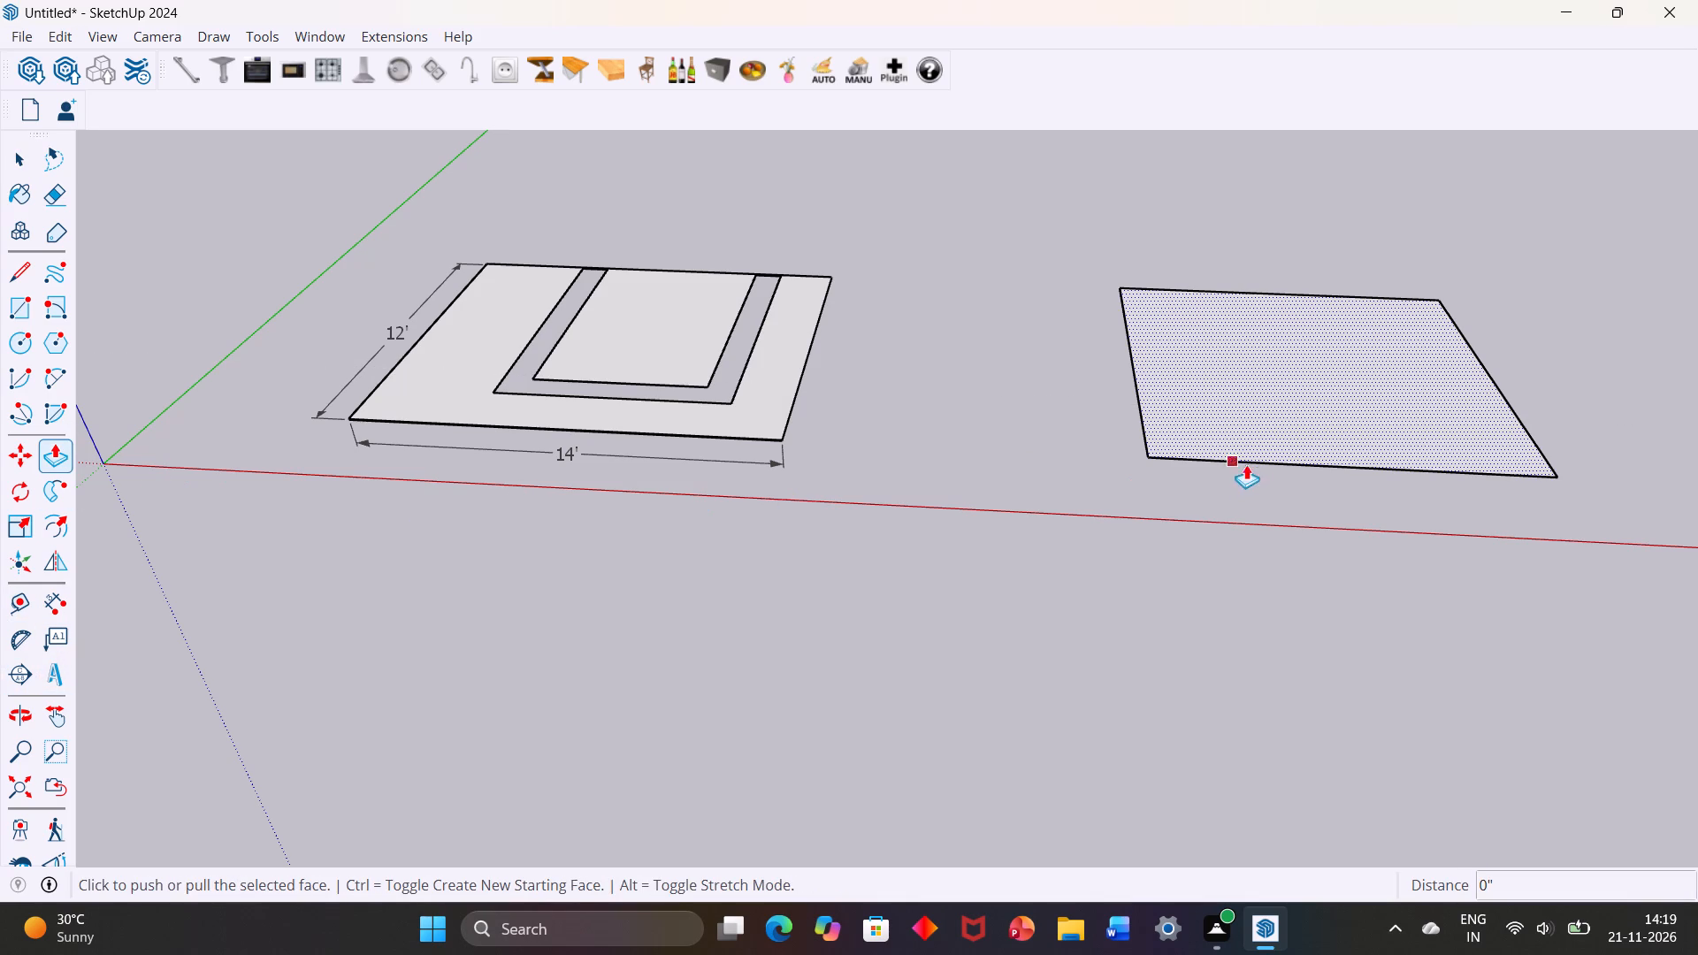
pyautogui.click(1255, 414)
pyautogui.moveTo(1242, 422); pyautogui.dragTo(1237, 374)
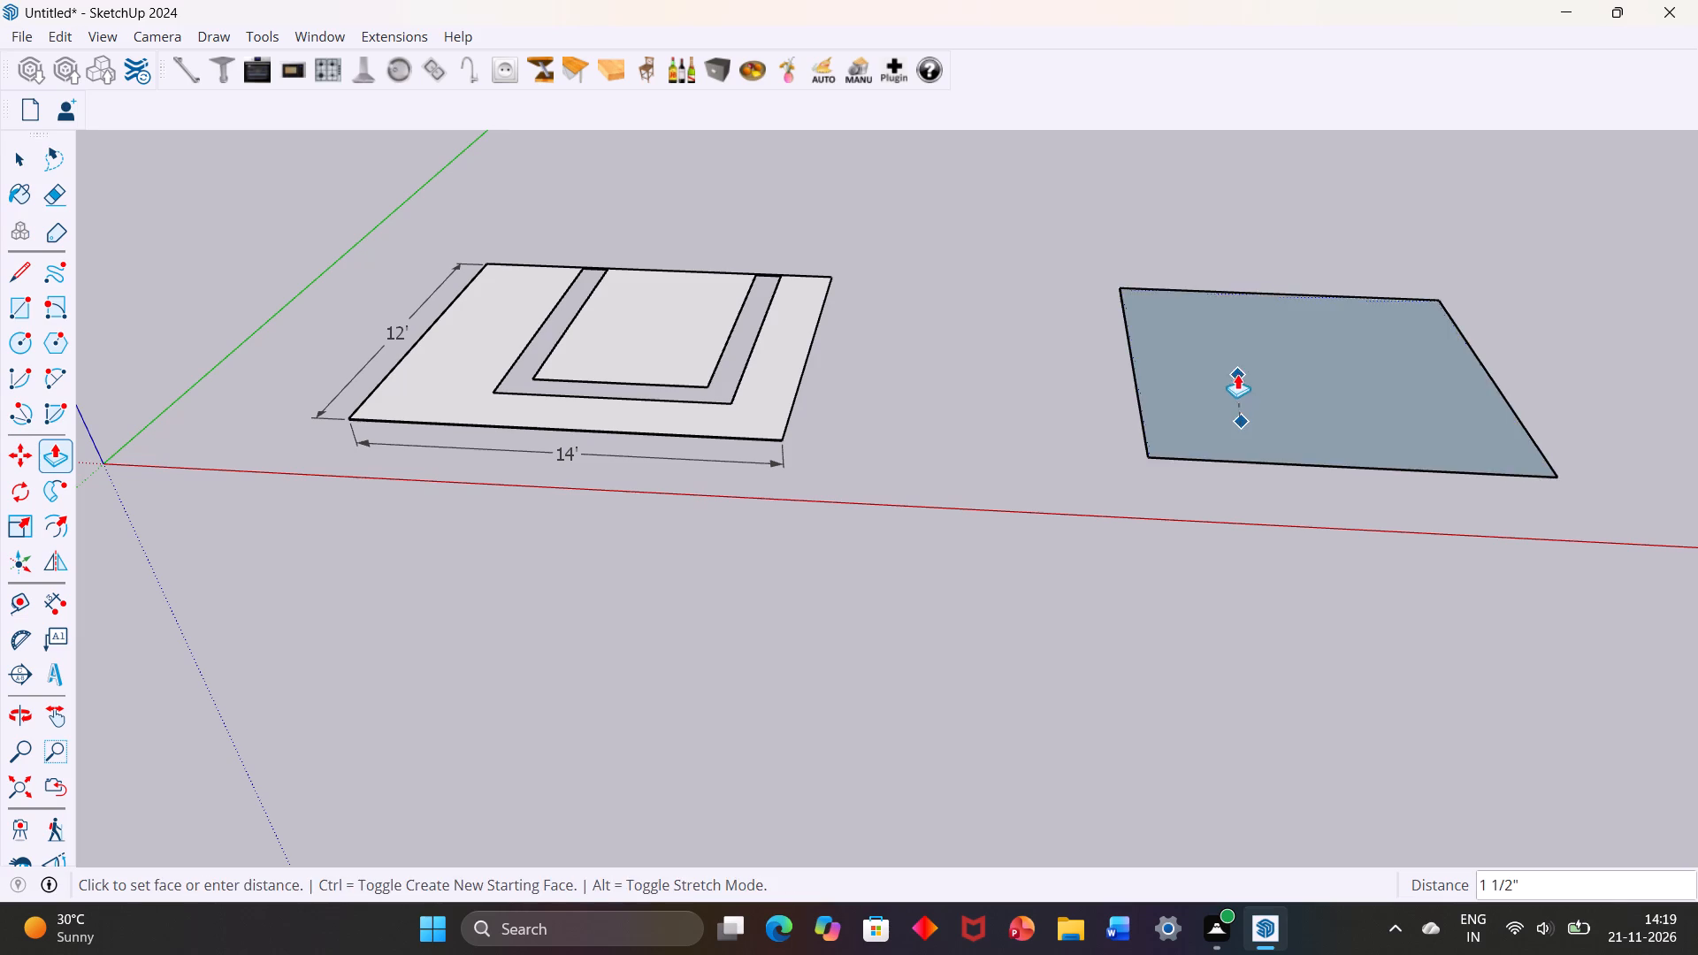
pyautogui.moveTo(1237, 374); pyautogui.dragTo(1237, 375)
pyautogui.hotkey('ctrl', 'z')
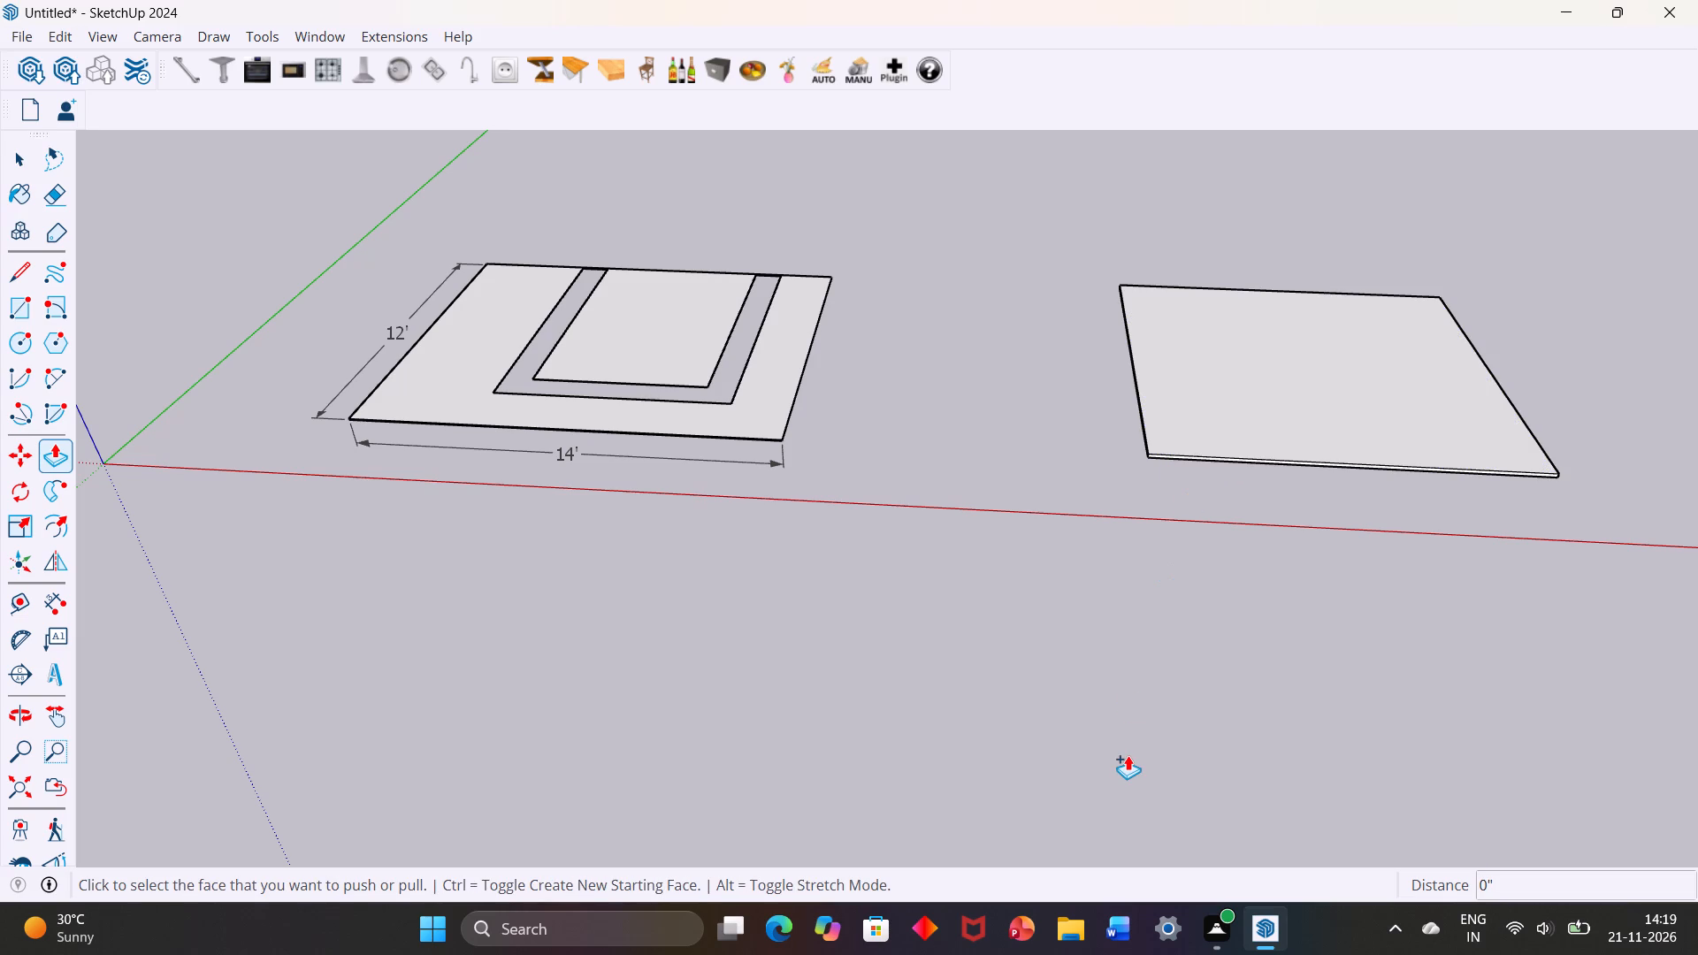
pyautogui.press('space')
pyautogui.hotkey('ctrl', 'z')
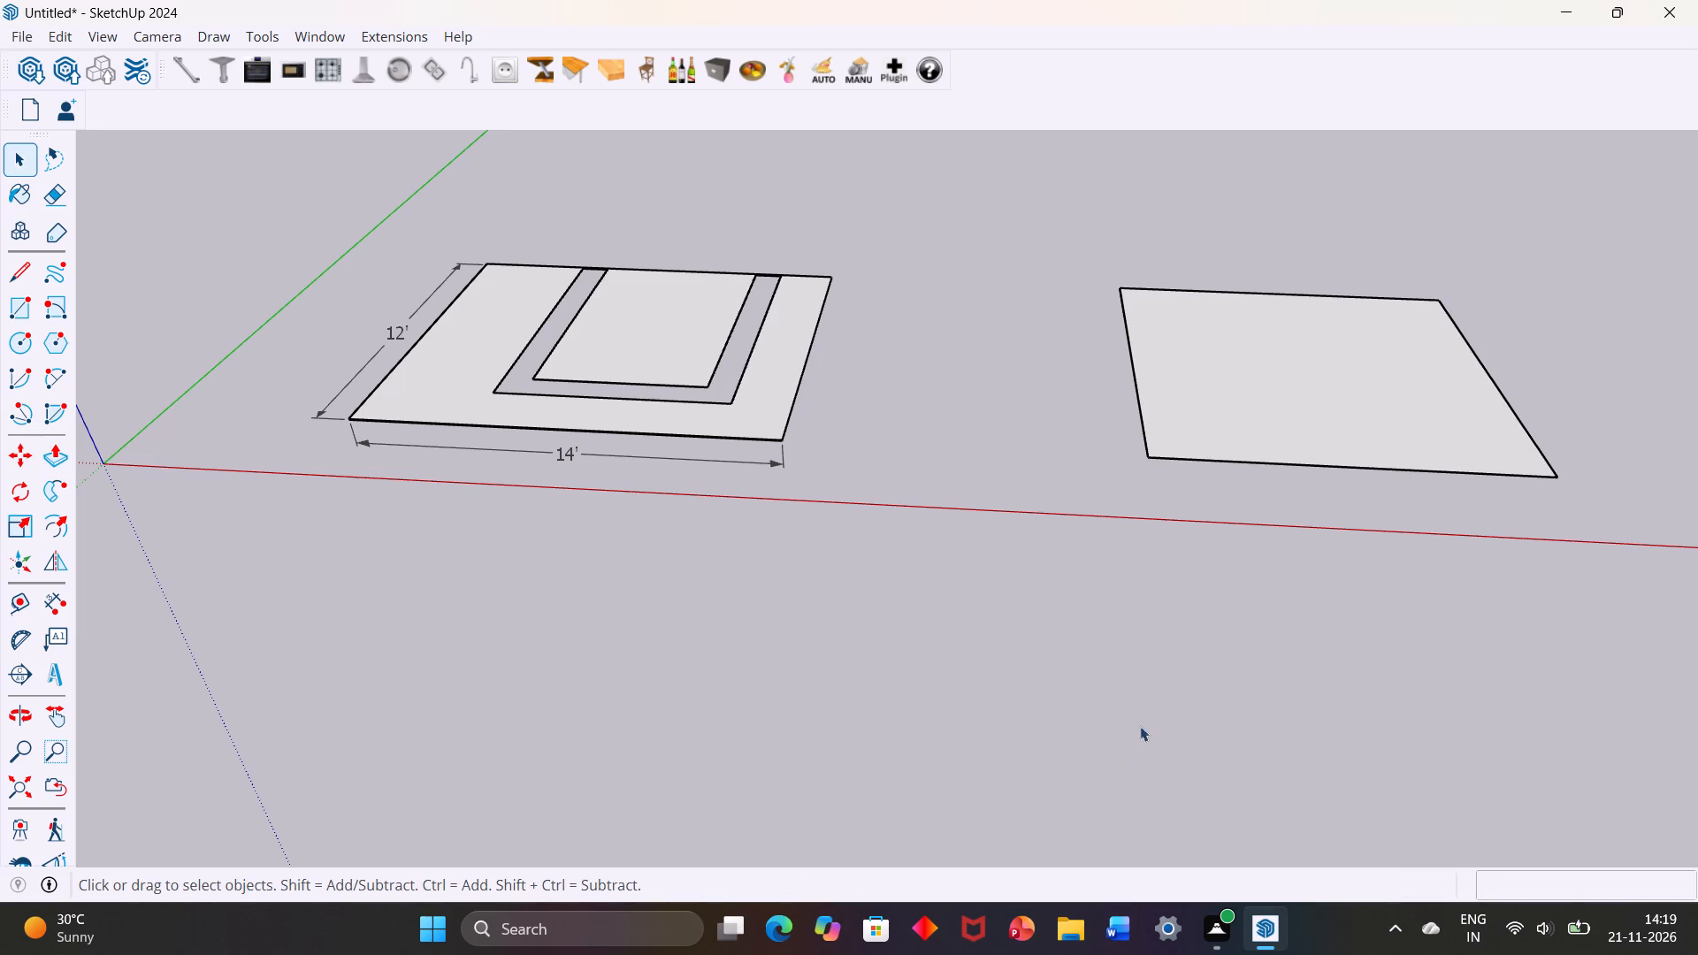
# Extrude the separate 12' by 12' square upward by 12.5 mm.
pyautogui.click(1216, 401)
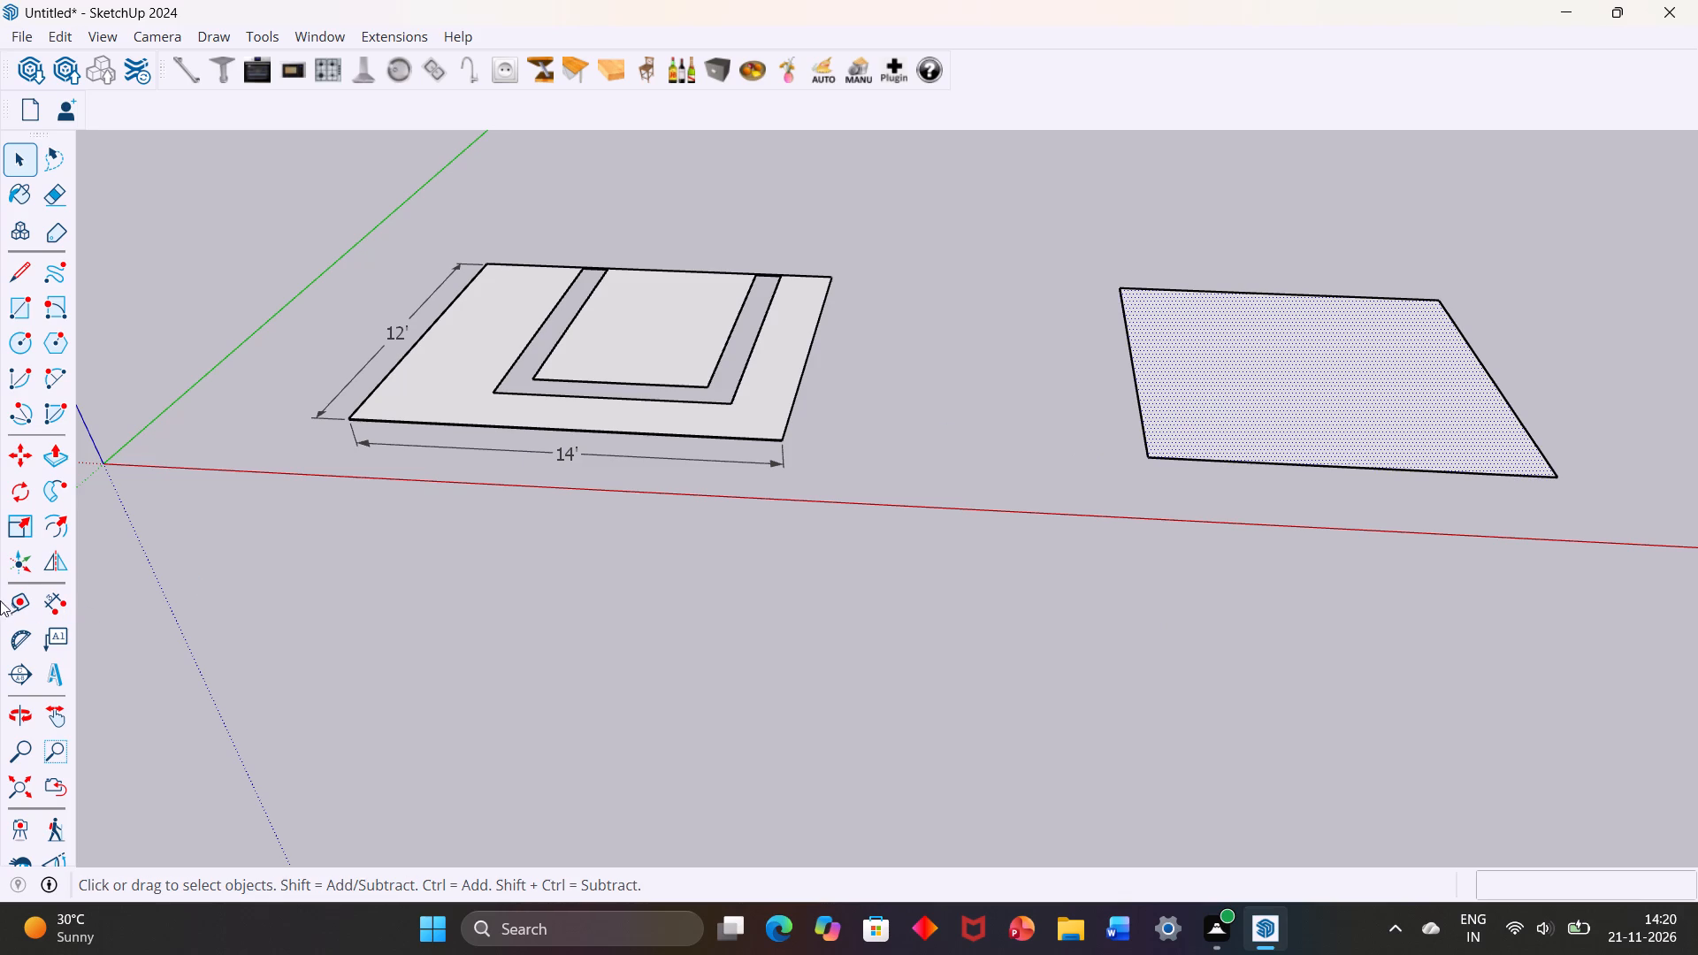
pyautogui.click(58, 457)
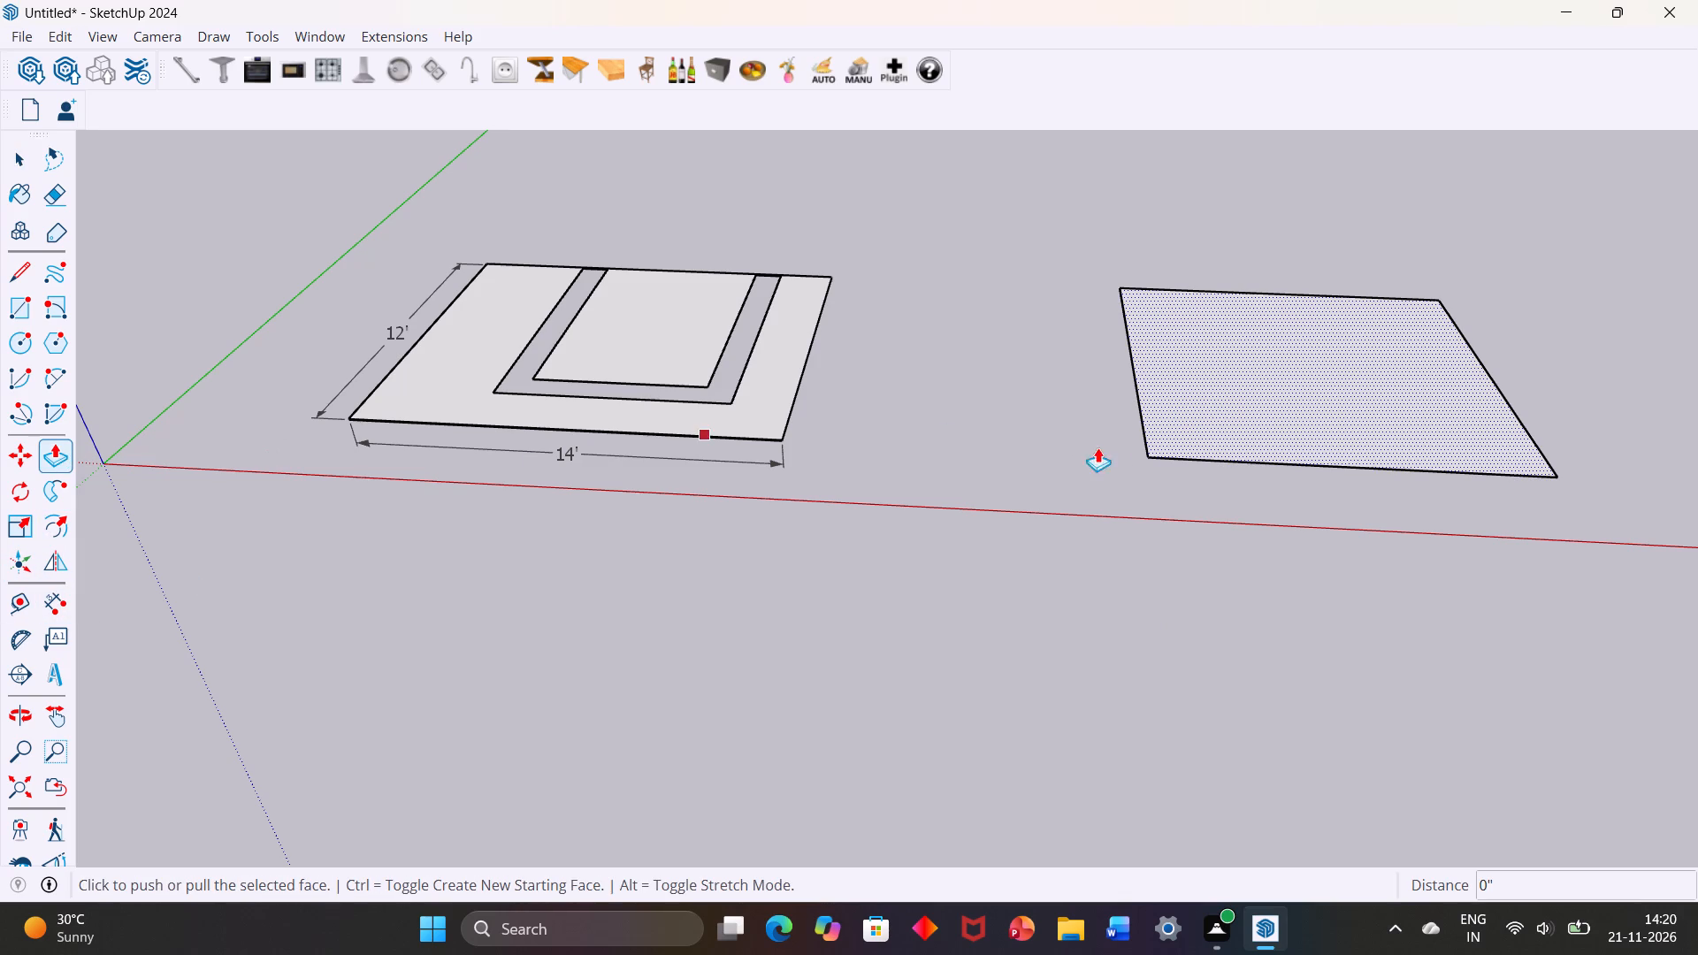
pyautogui.click(1258, 403)
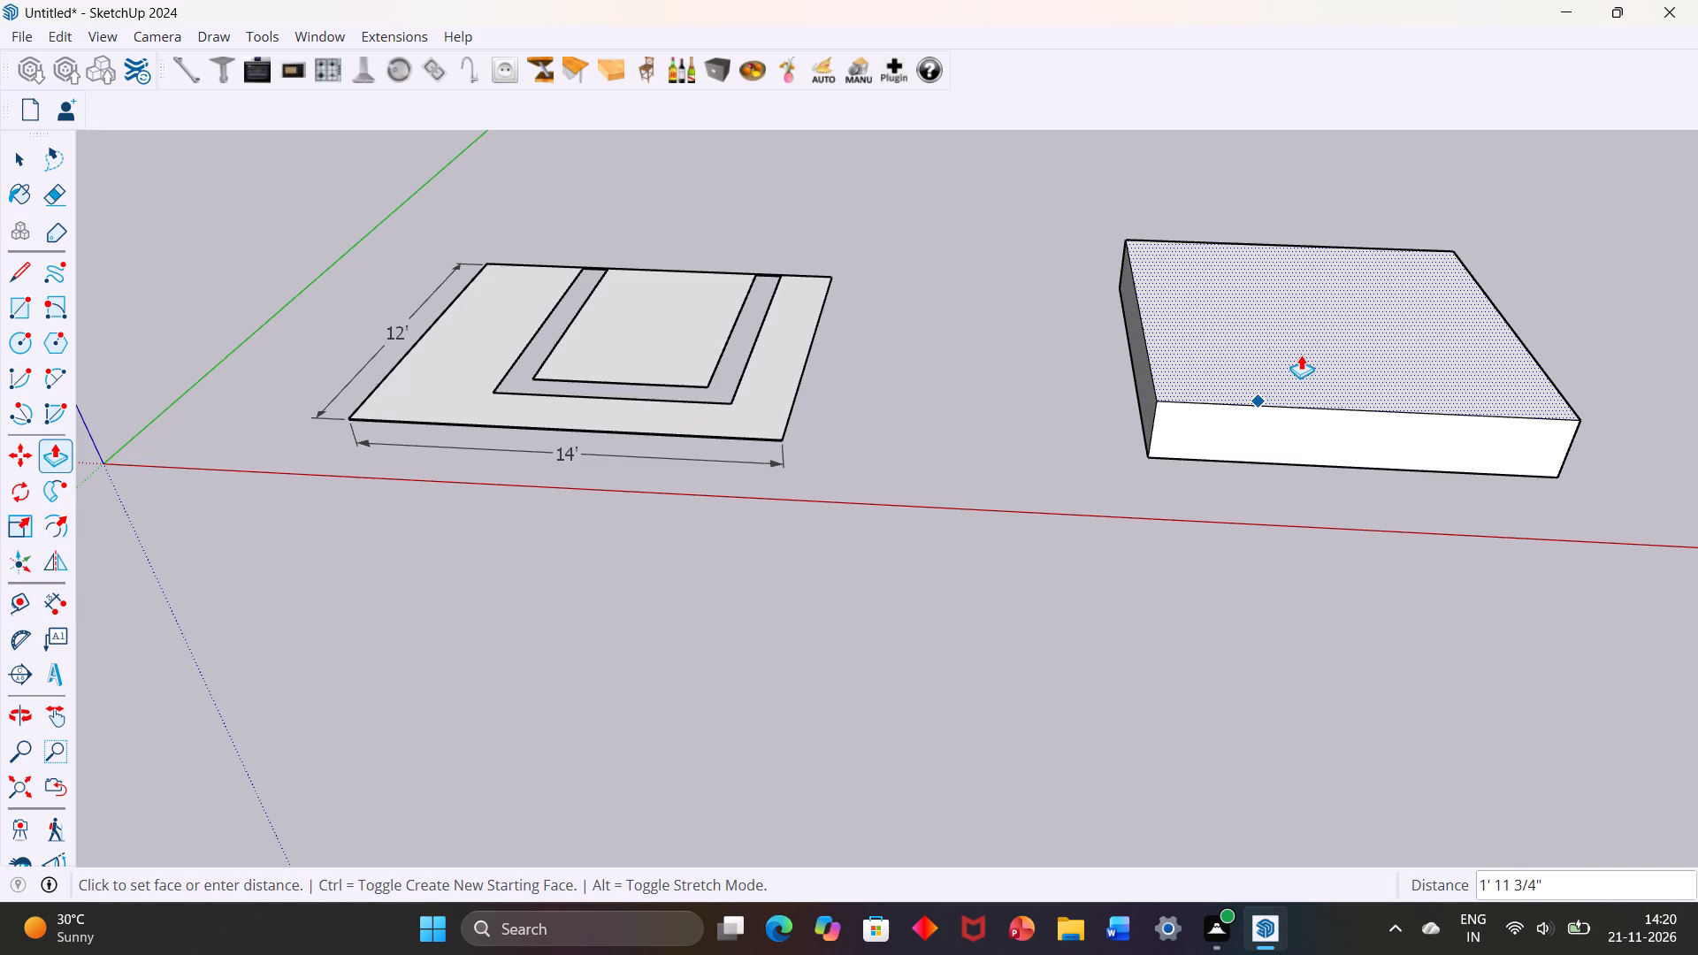
pyautogui.write('12.5')
pyautogui.write('MM')
pyautogui.press('Return')
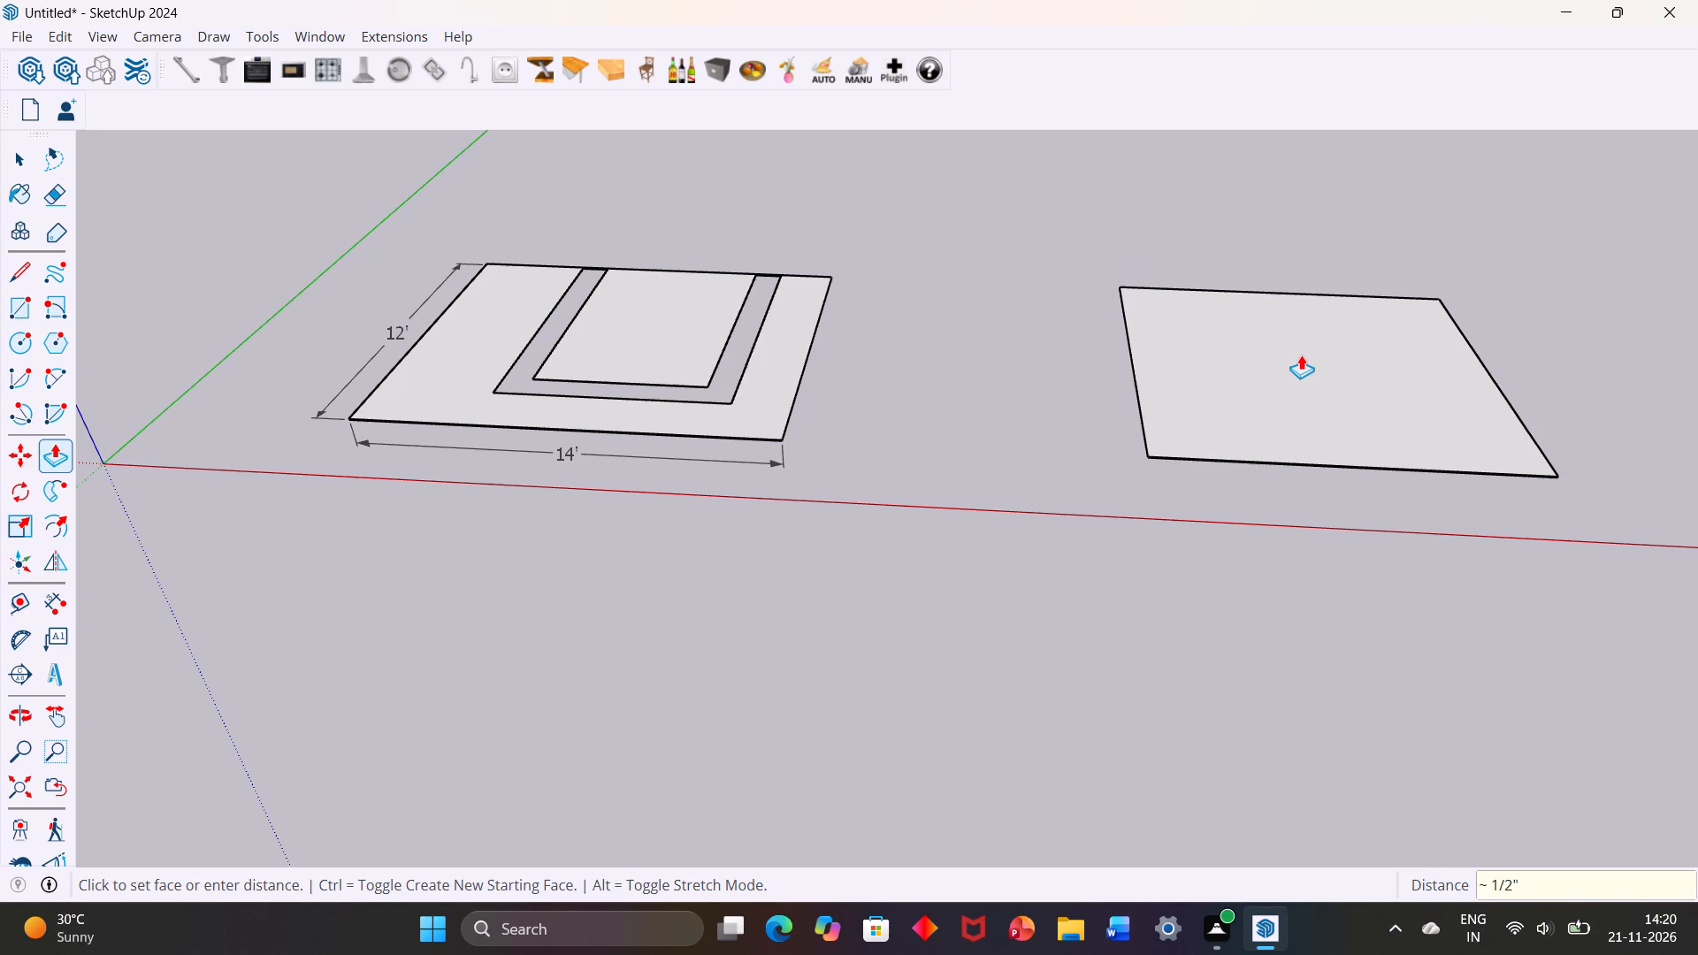
# Examine the thickness of both slabs from low and raised viewpoints.
pyautogui.moveTo(1161, 465); pyautogui.dragTo(1174, 320, button='middle')
pyautogui.scroll(1, 1161, 465)
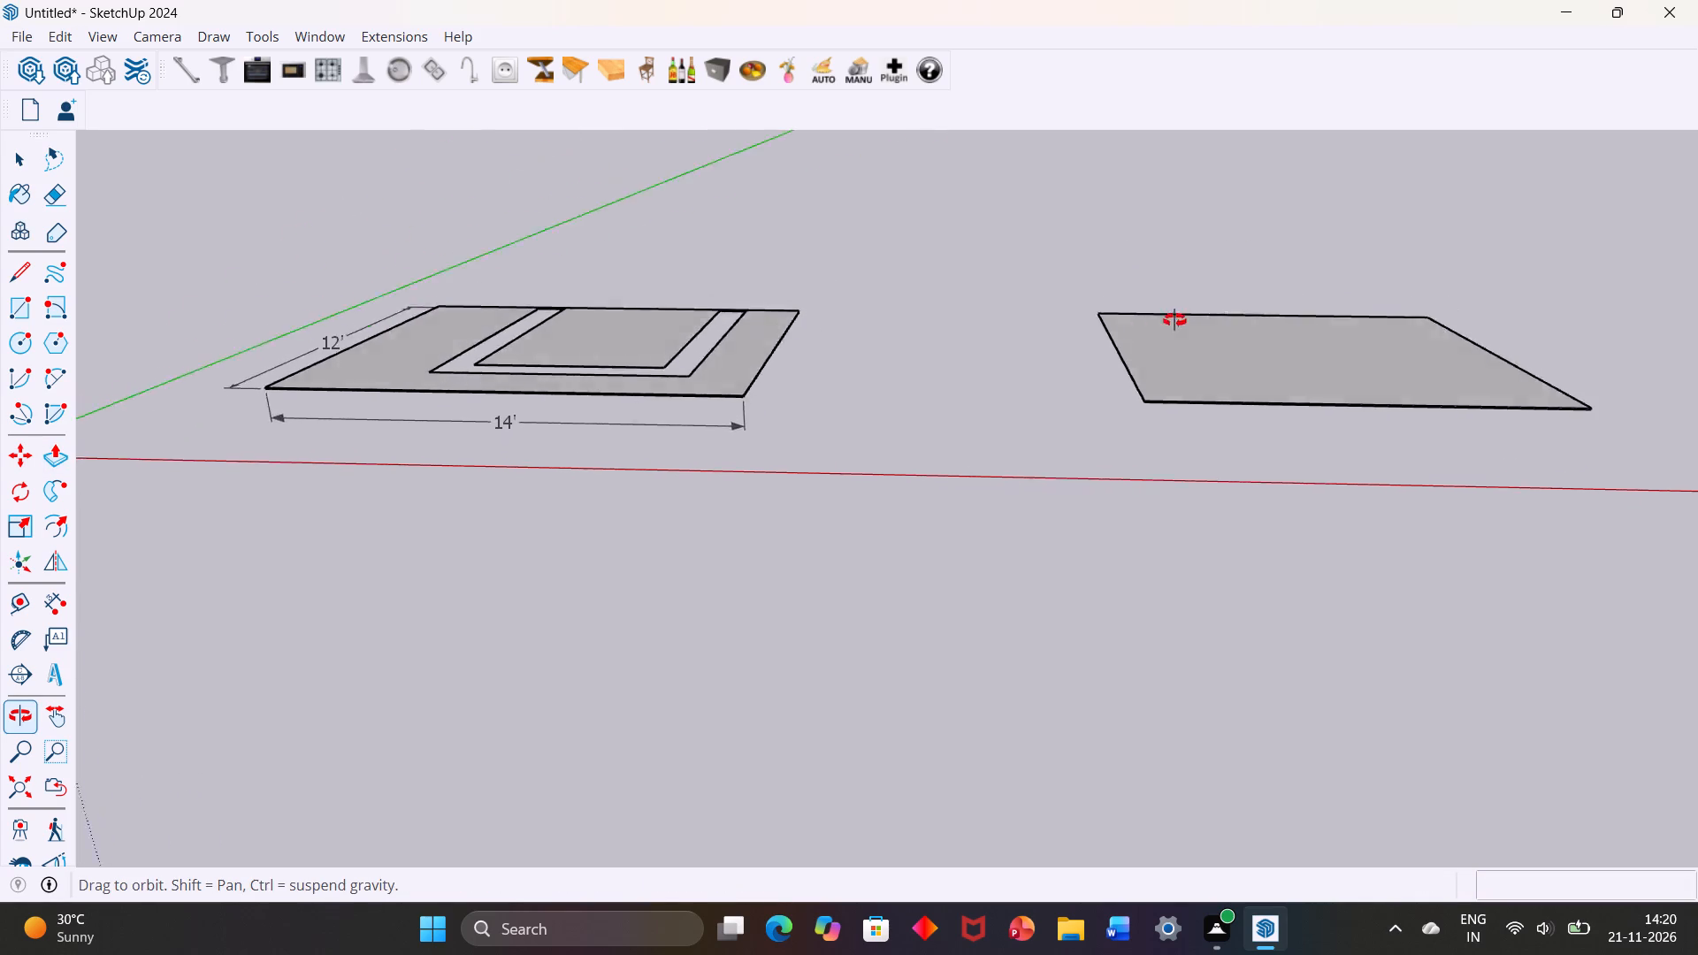
pyautogui.moveTo(1174, 320); pyautogui.dragTo(1114, 274, button='middle')
pyautogui.scroll(8, 1138, 399)
pyautogui.scroll(-6, 1148, 381)
pyautogui.middleClick(1149, 480)
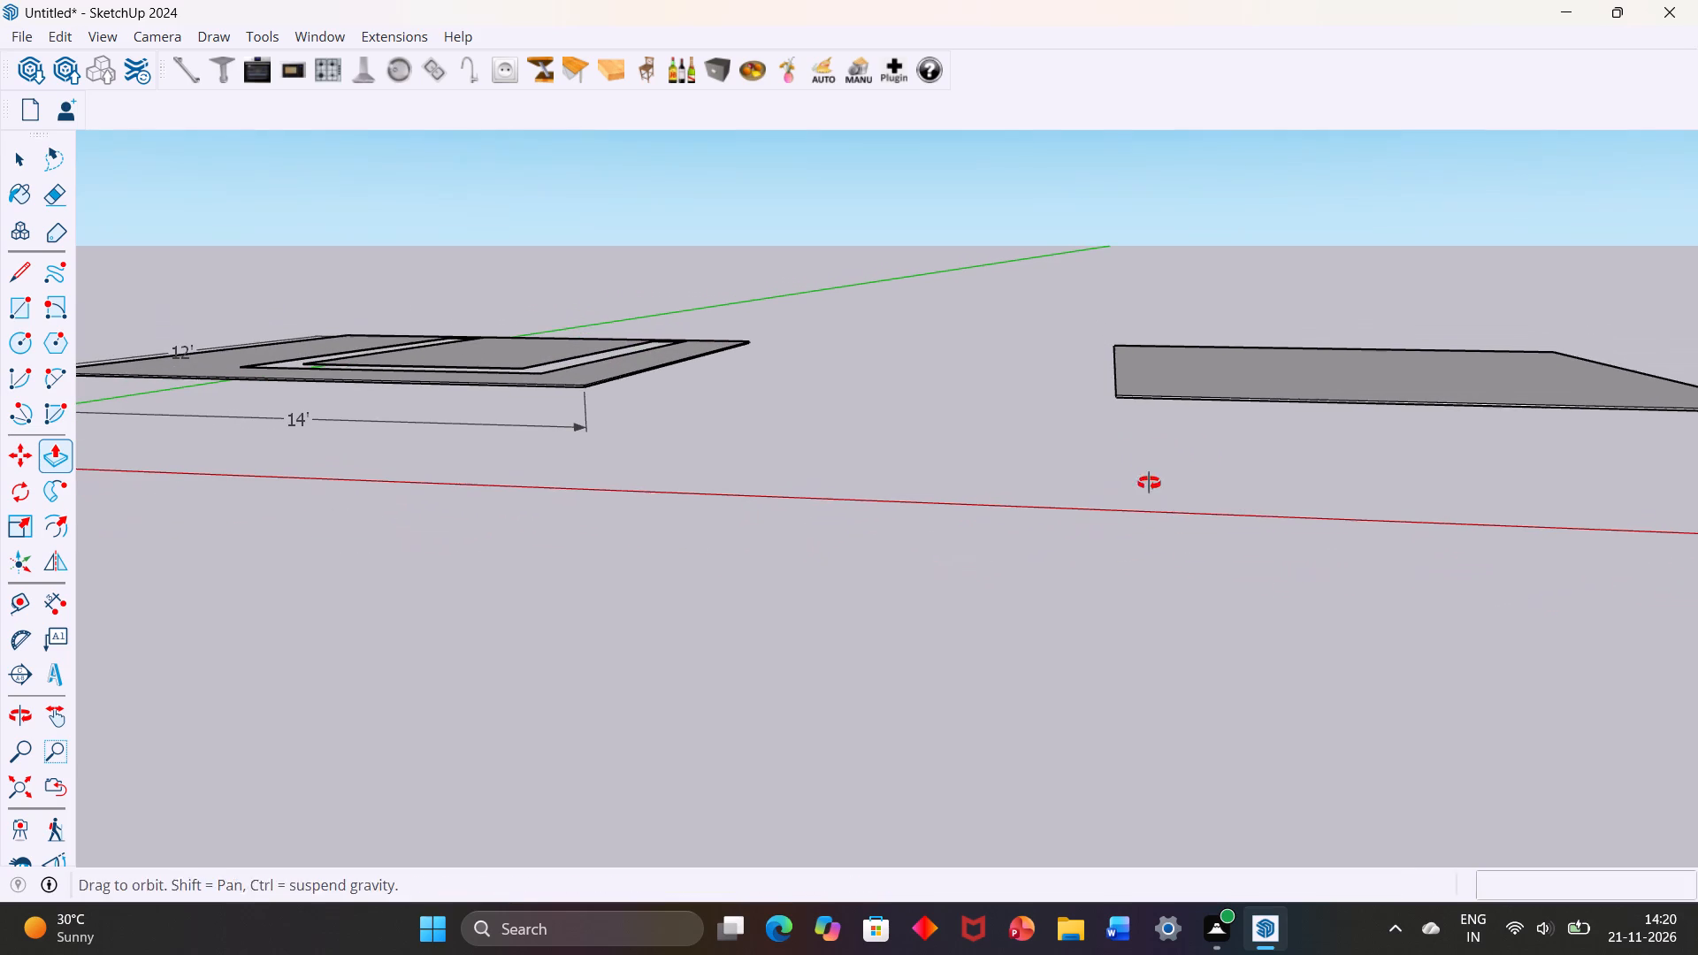
pyautogui.press('space')
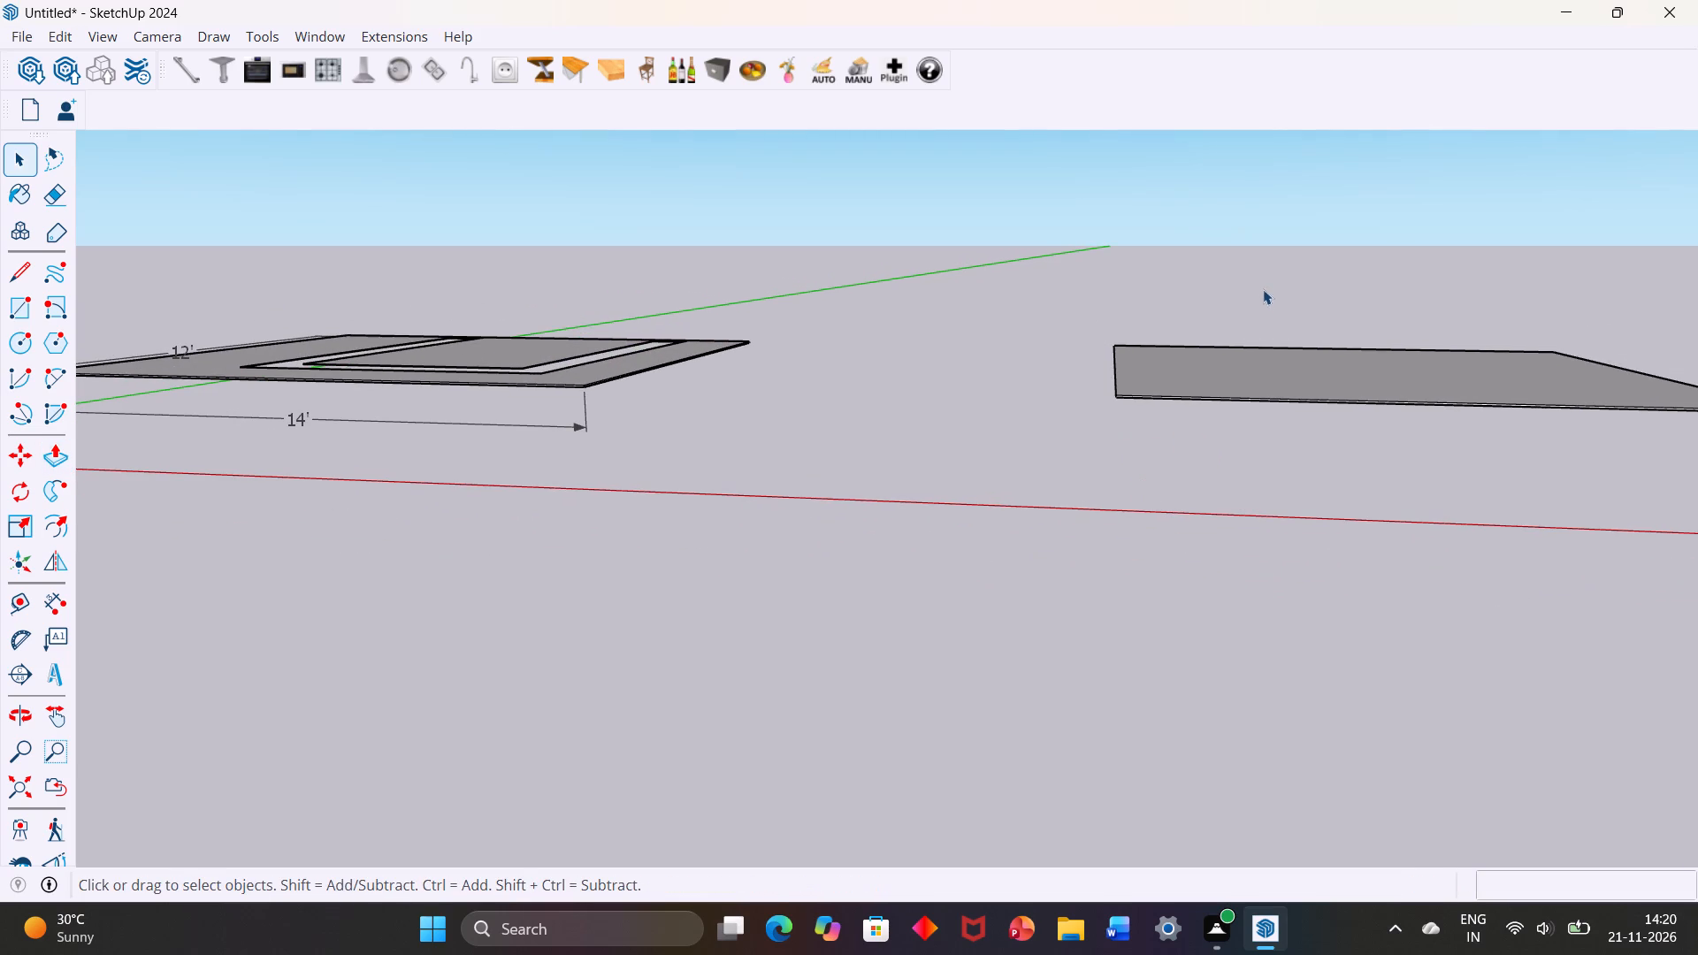
pyautogui.scroll(-8, 1262, 295)
pyautogui.moveTo(1416, 336); pyautogui.dragTo(1392, 493, button='middle')
pyautogui.scroll(1, 1392, 493)
pyautogui.moveTo(1356, 454); pyautogui.dragTo(1377, 568, button='middle')
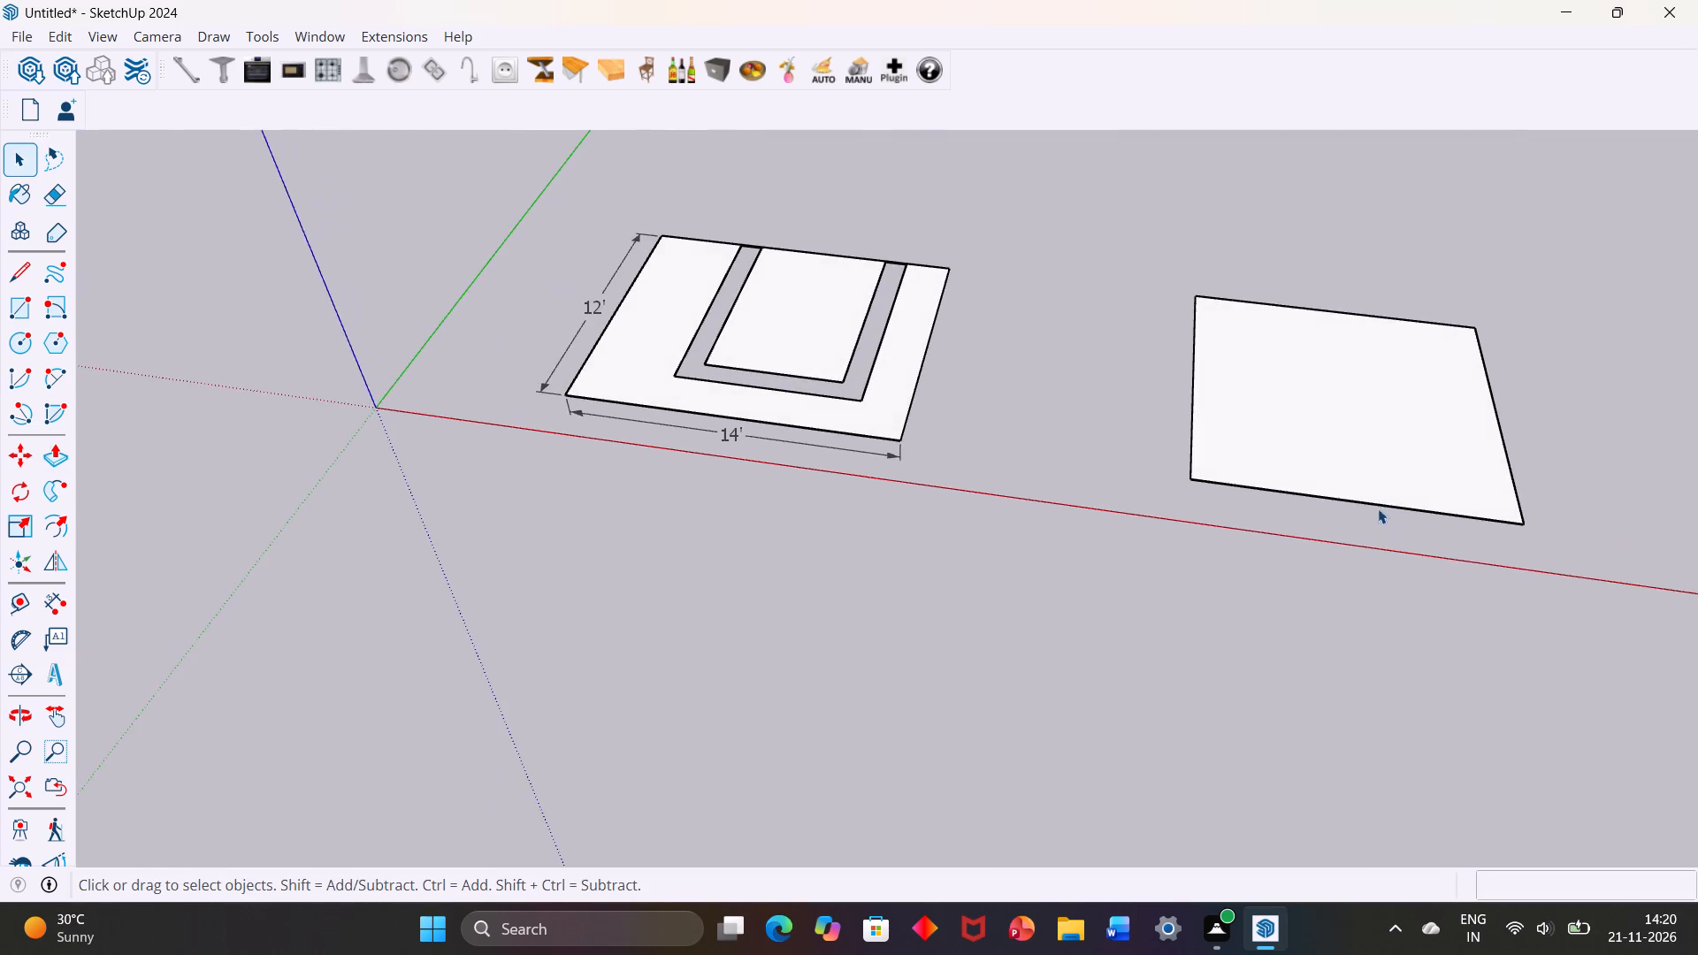
pyautogui.scroll(3, 1372, 501)
pyautogui.moveTo(1295, 491); pyautogui.dragTo(1342, 539, button='middle')
pyautogui.scroll(1, 1342, 539)
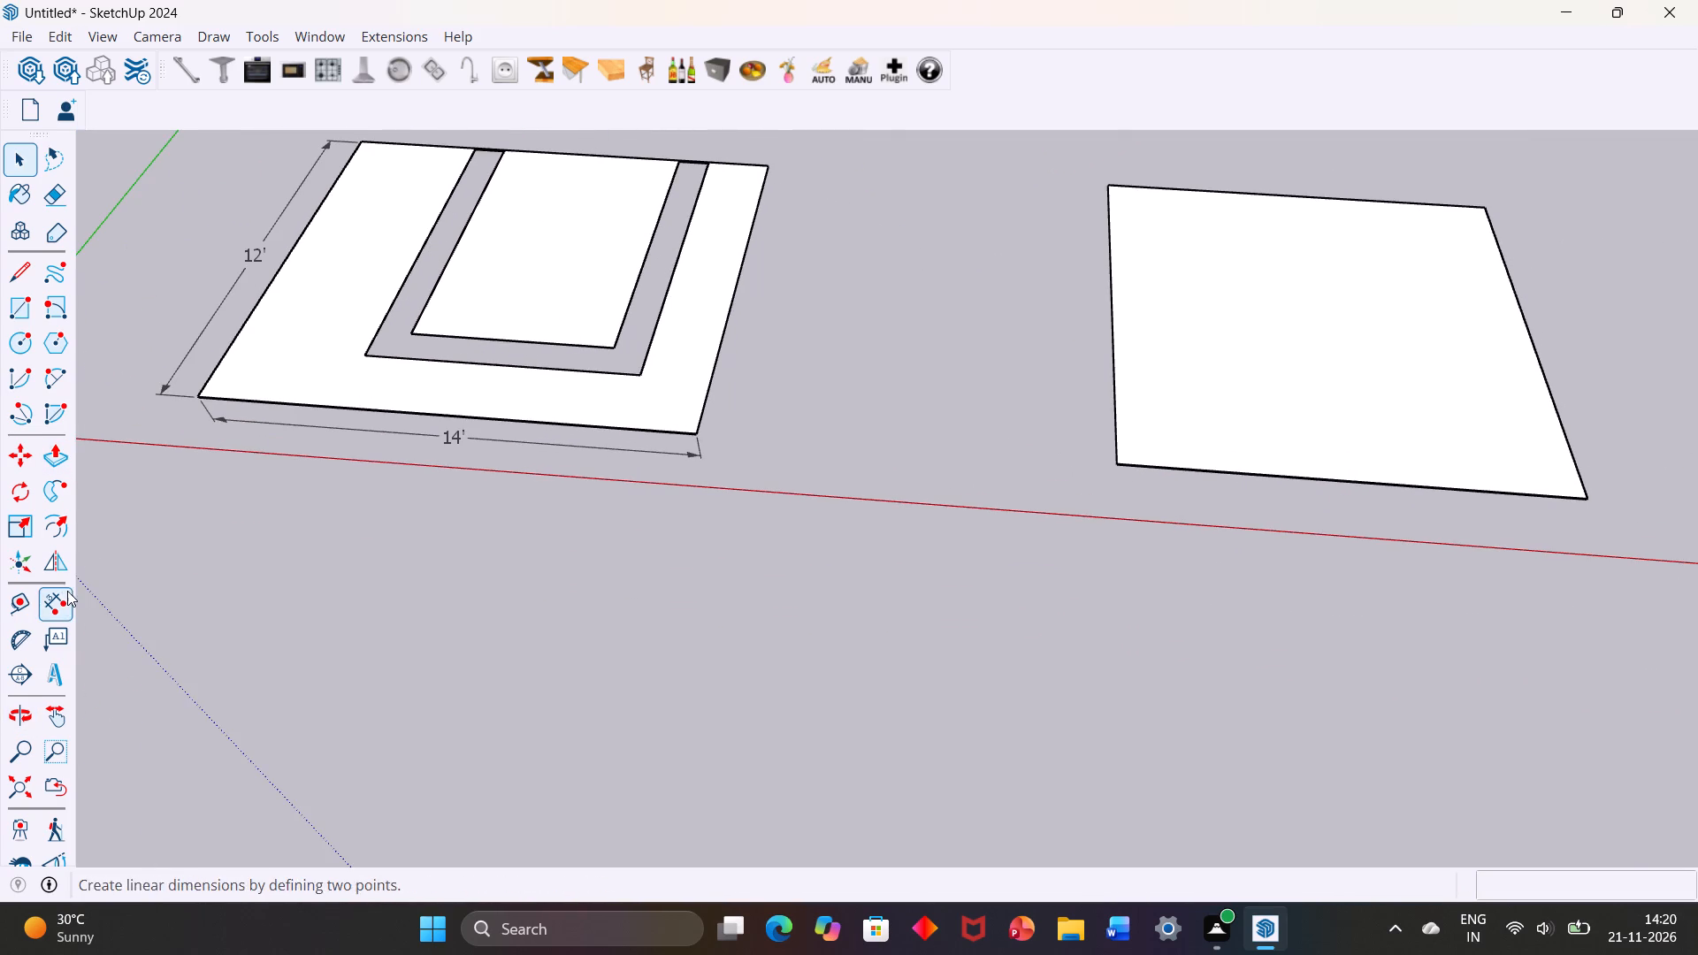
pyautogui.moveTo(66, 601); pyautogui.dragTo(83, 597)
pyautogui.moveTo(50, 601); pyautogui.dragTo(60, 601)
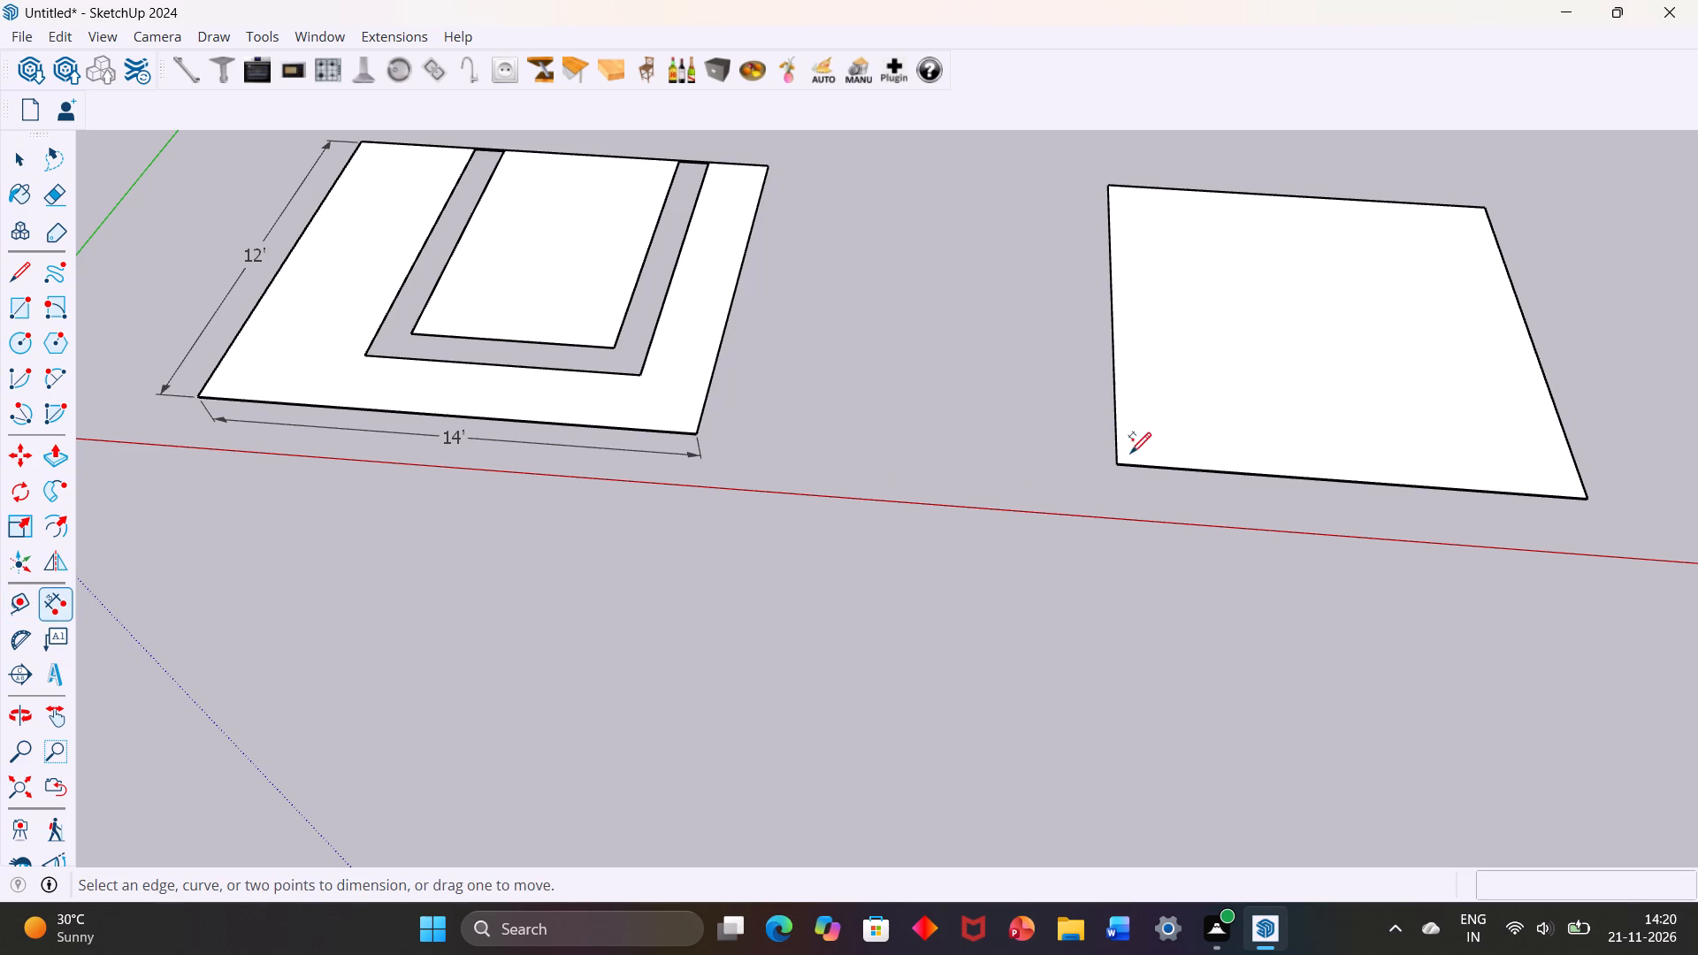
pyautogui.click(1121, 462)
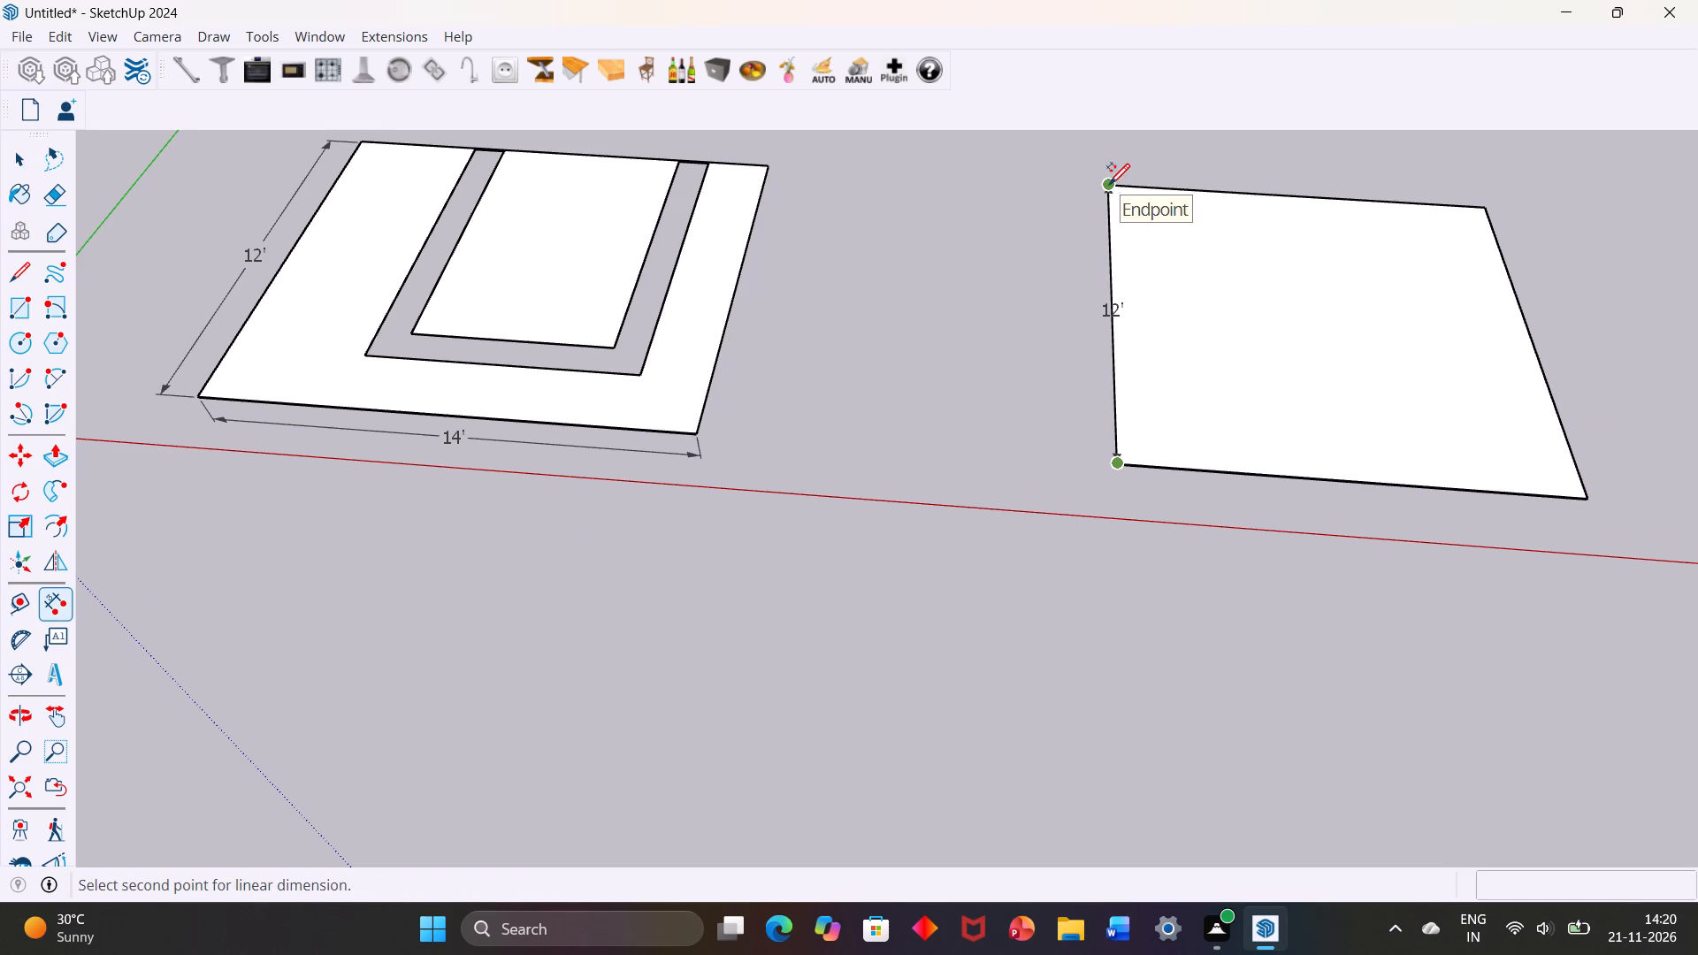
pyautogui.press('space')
# Offset the outline of the separate slab's top face inward by 1'6".
pyautogui.scroll(-3, 1109, 194)
pyautogui.moveTo(1267, 227); pyautogui.dragTo(1159, 247, button='middle')
pyautogui.scroll(-1, 1265, 229)
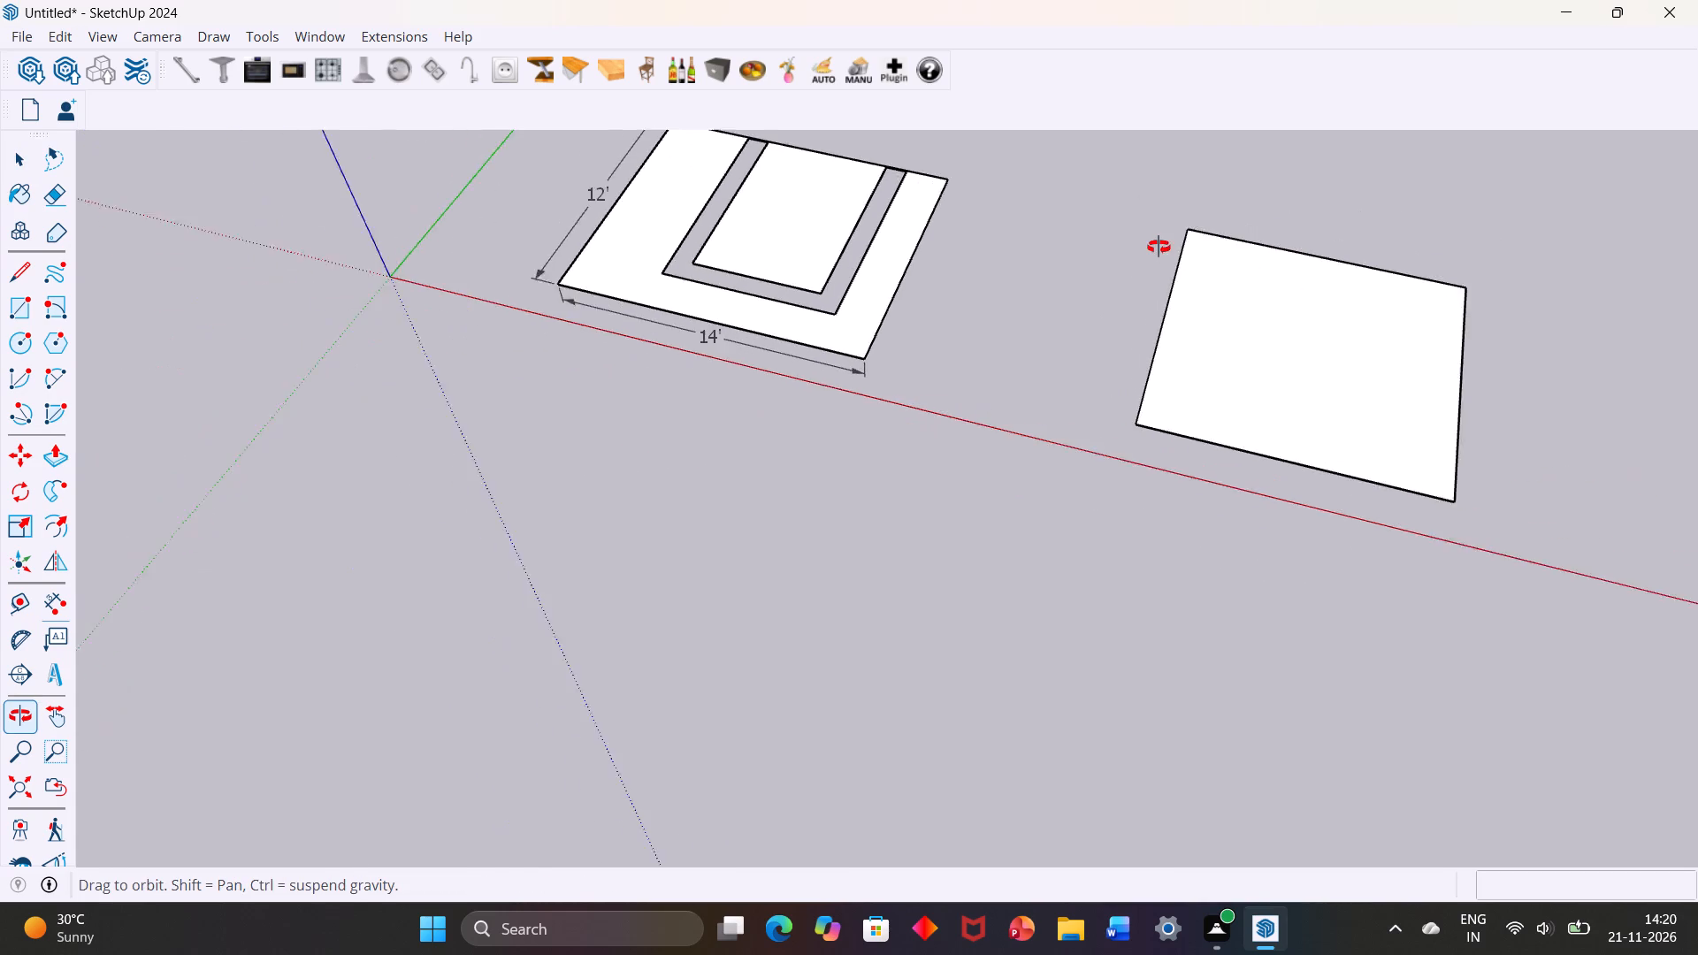
pyautogui.moveTo(1159, 247); pyautogui.dragTo(1270, 249, button='middle')
pyautogui.scroll(6, 1430, 238)
pyautogui.moveTo(1384, 180); pyautogui.dragTo(1356, 162, button='middle')
pyautogui.moveTo(1393, 187); pyautogui.dragTo(1404, 147, button='middle')
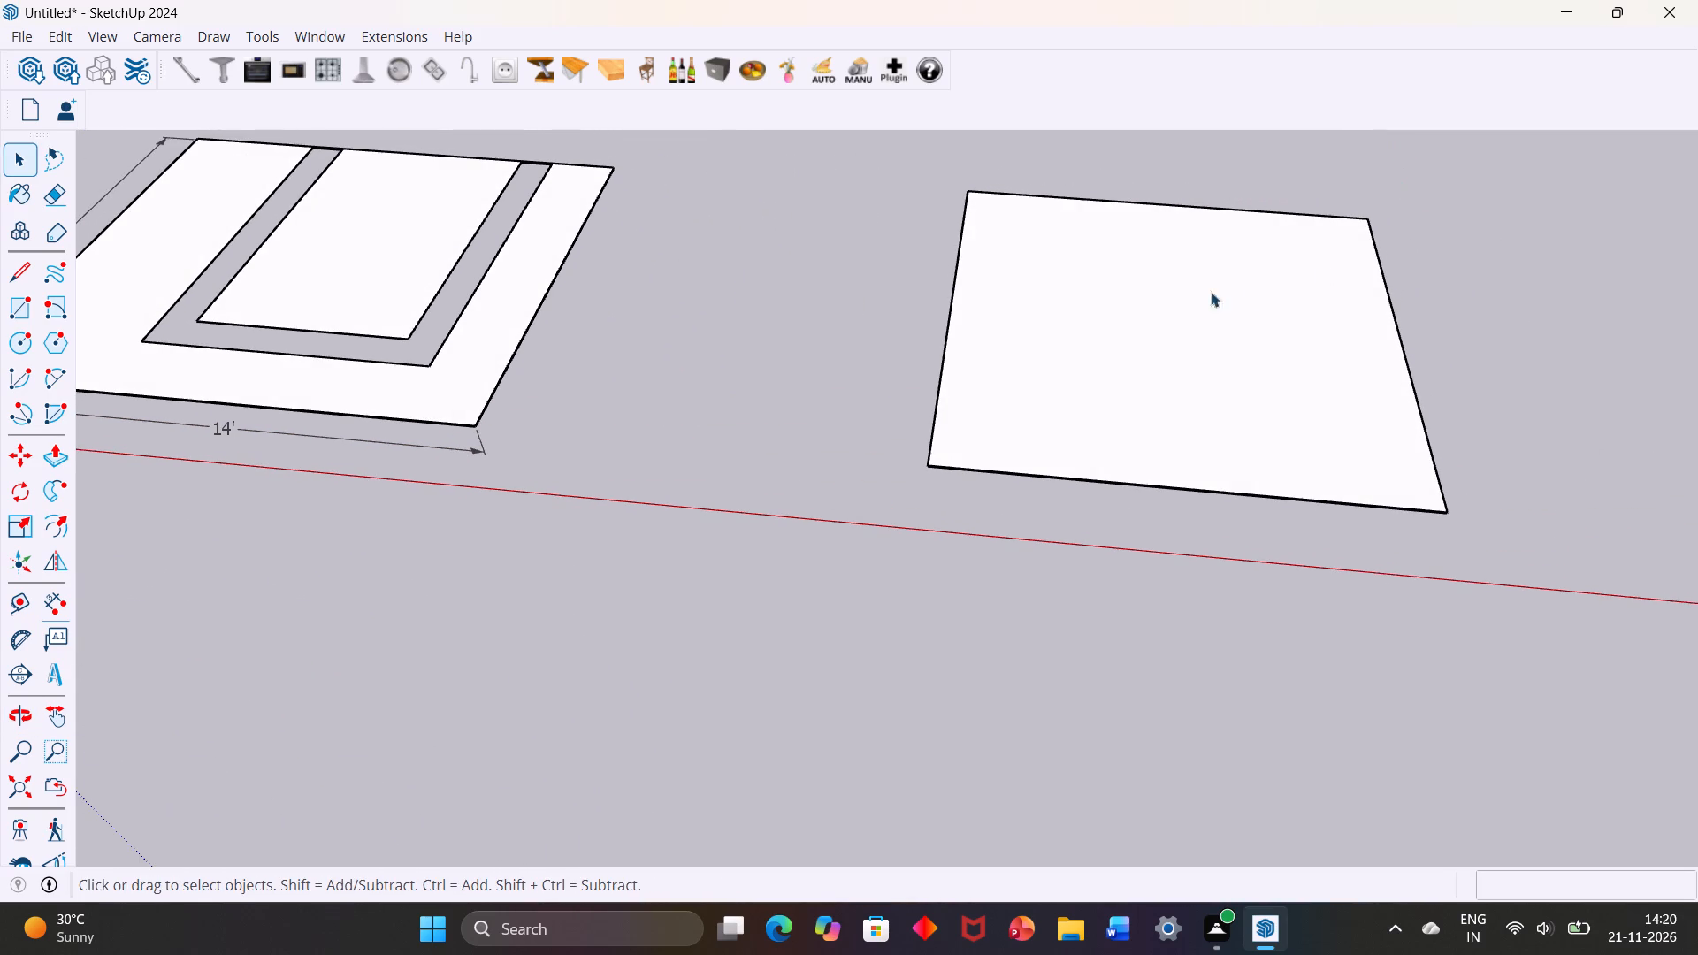
pyautogui.scroll(1, 845, 414)
pyautogui.moveTo(845, 414); pyautogui.dragTo(939, 450, button='middle')
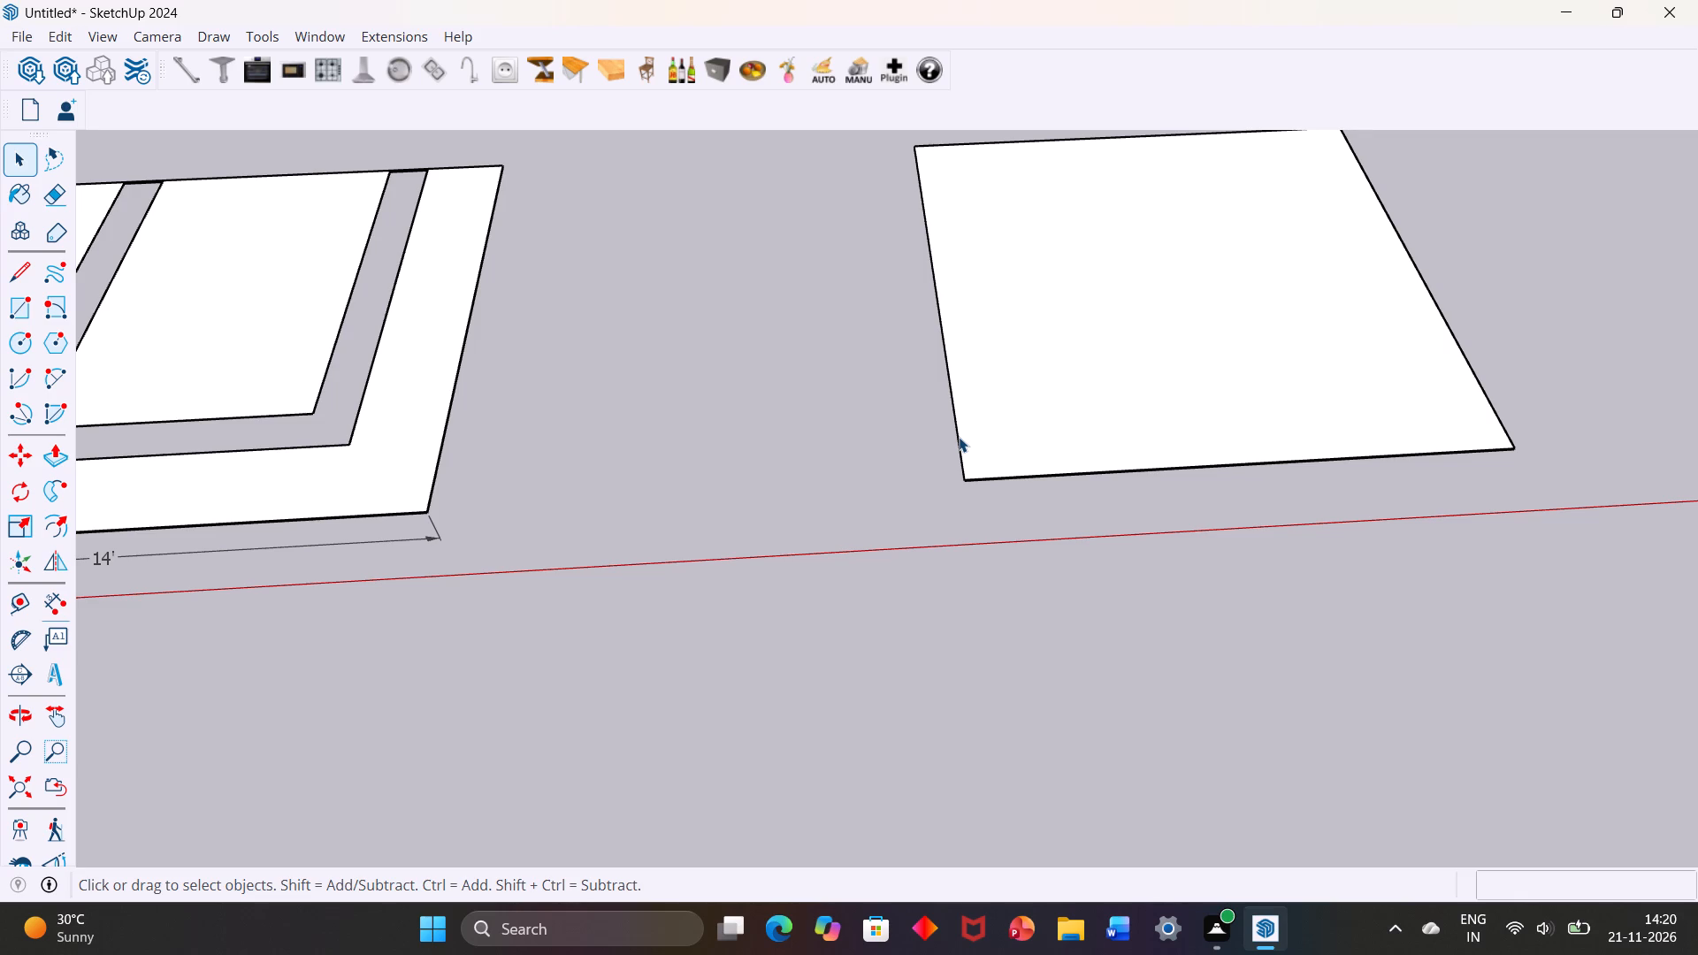
pyautogui.click(57, 535)
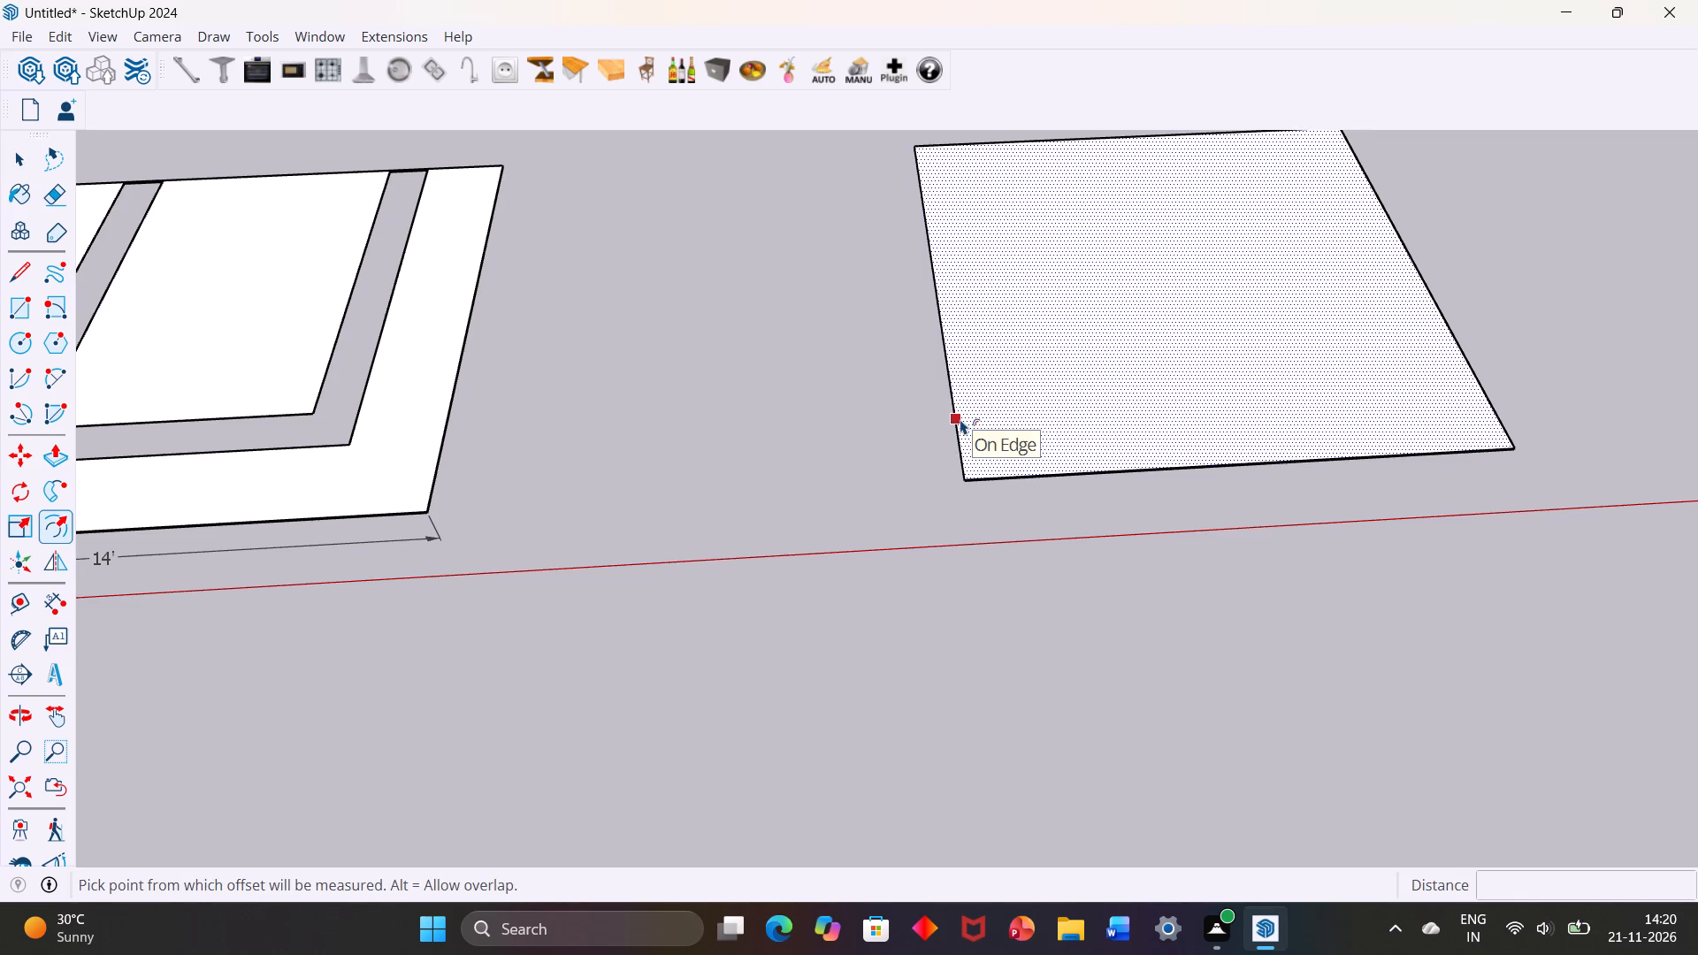
pyautogui.click(960, 419)
pyautogui.write("1'6")
pyautogui.hotkey('shift', '"')
pyautogui.press('Return')
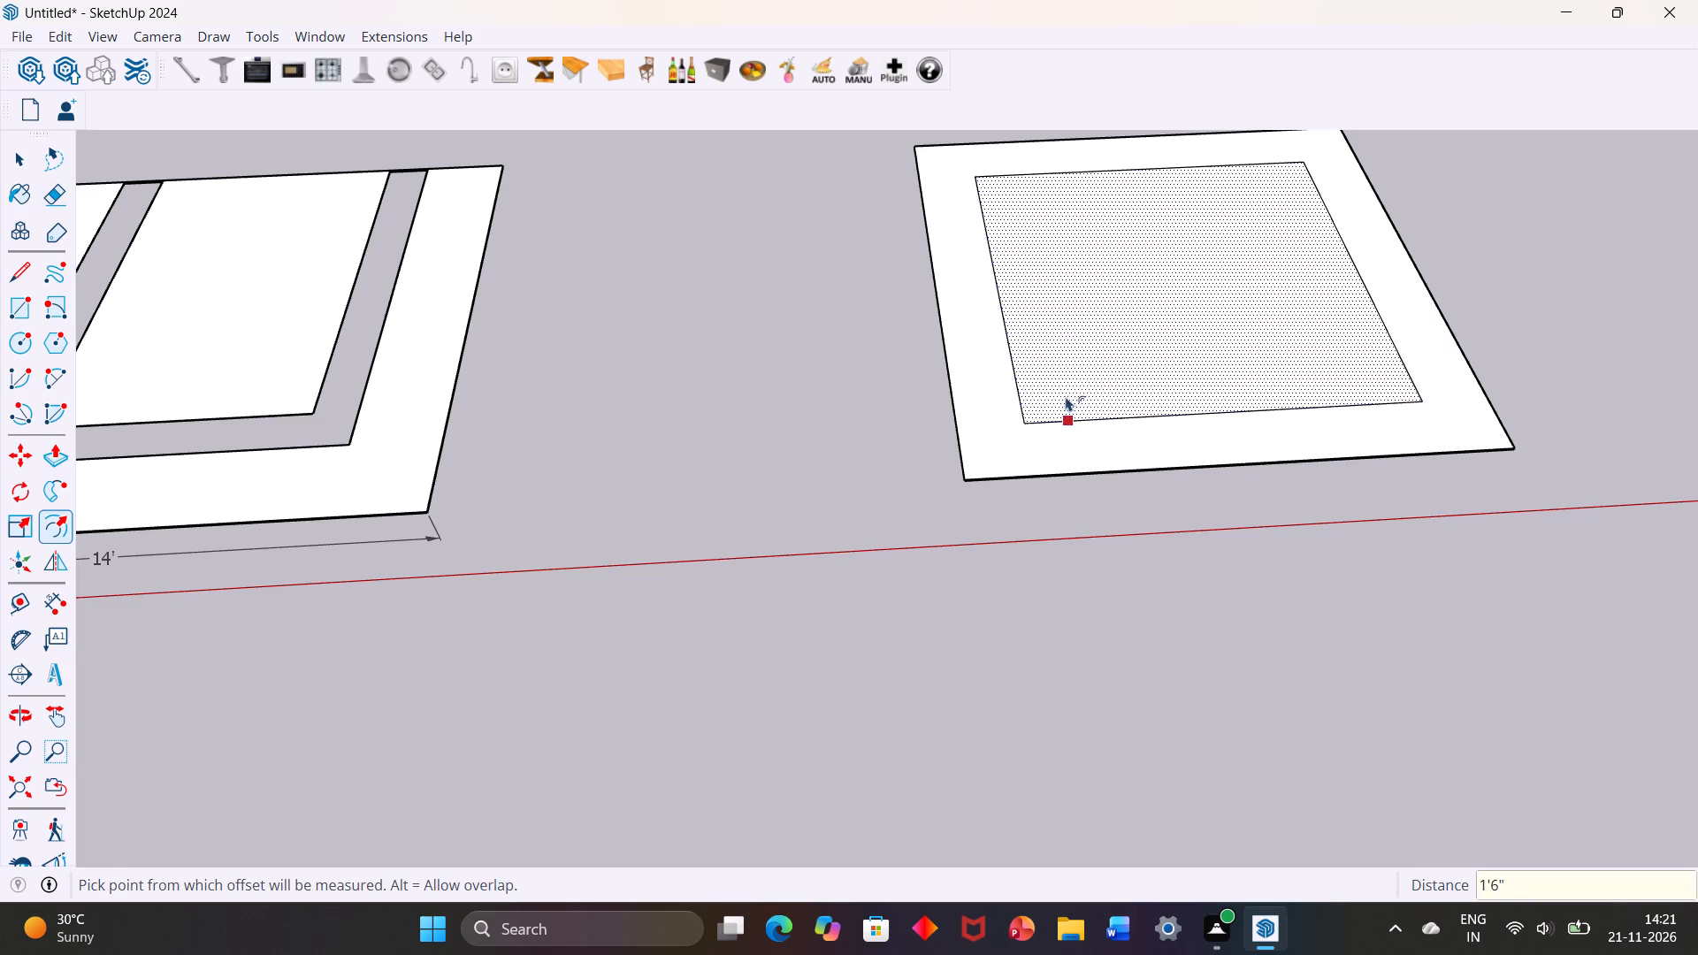
# Offset the new inner square inward by 3" to form a narrow border.
pyautogui.click(1226, 395)
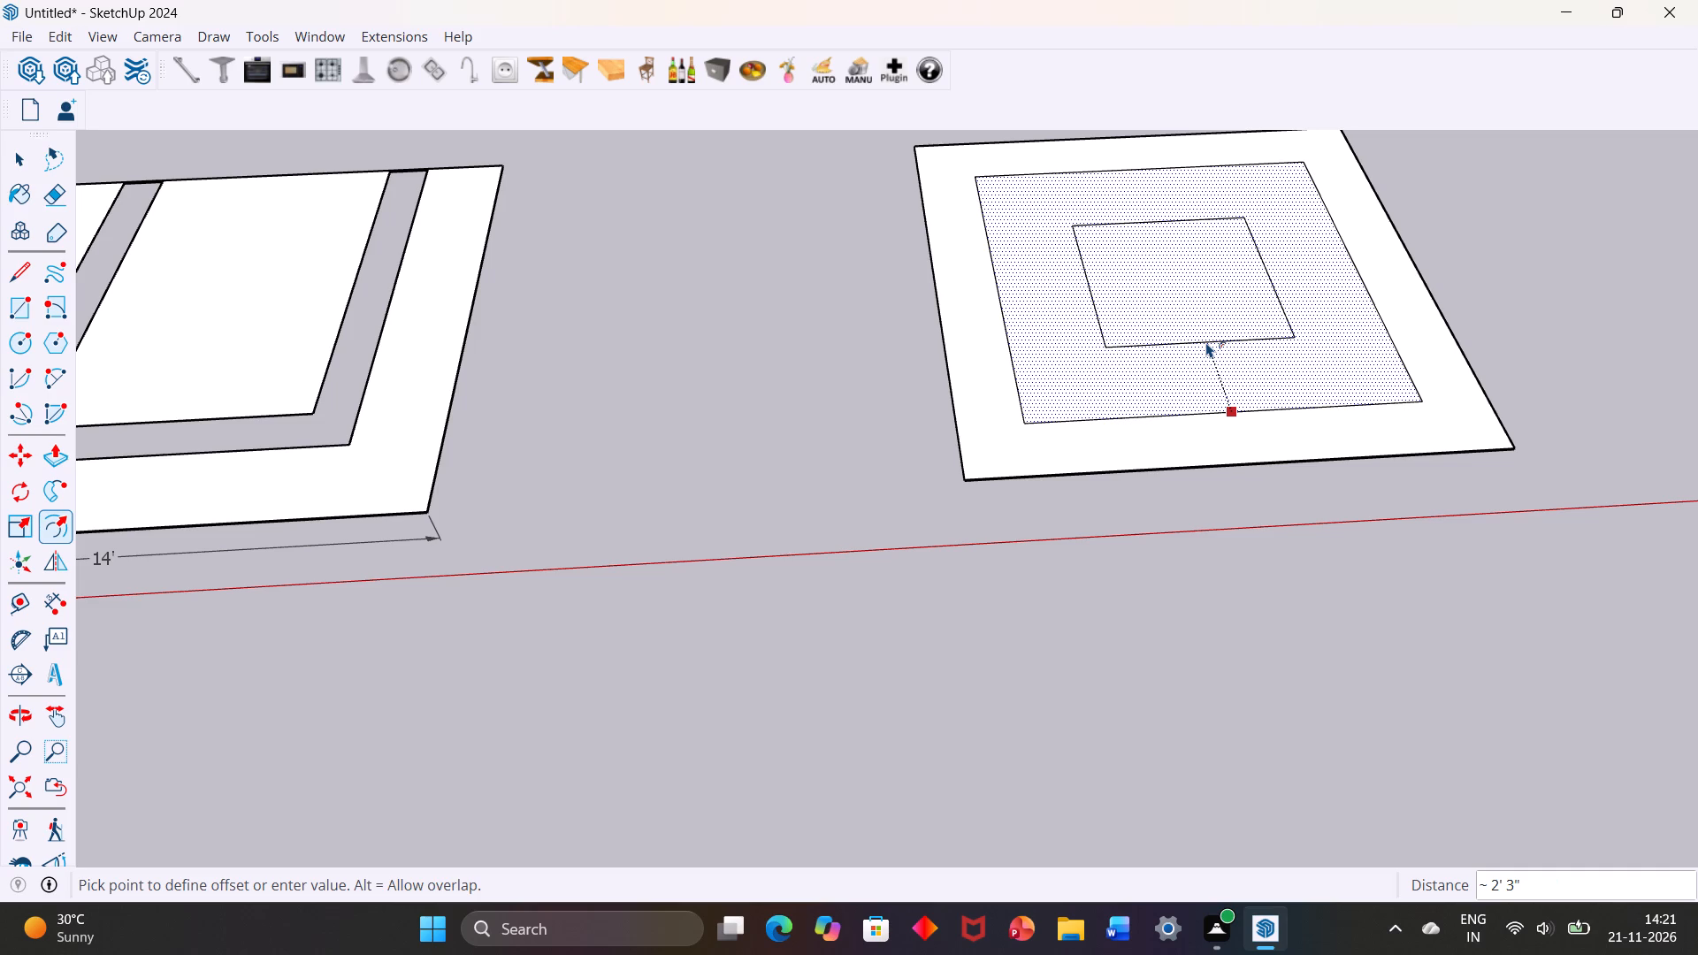
pyautogui.press('3')
pyautogui.hotkey('shift', '"')
pyautogui.press('Return')
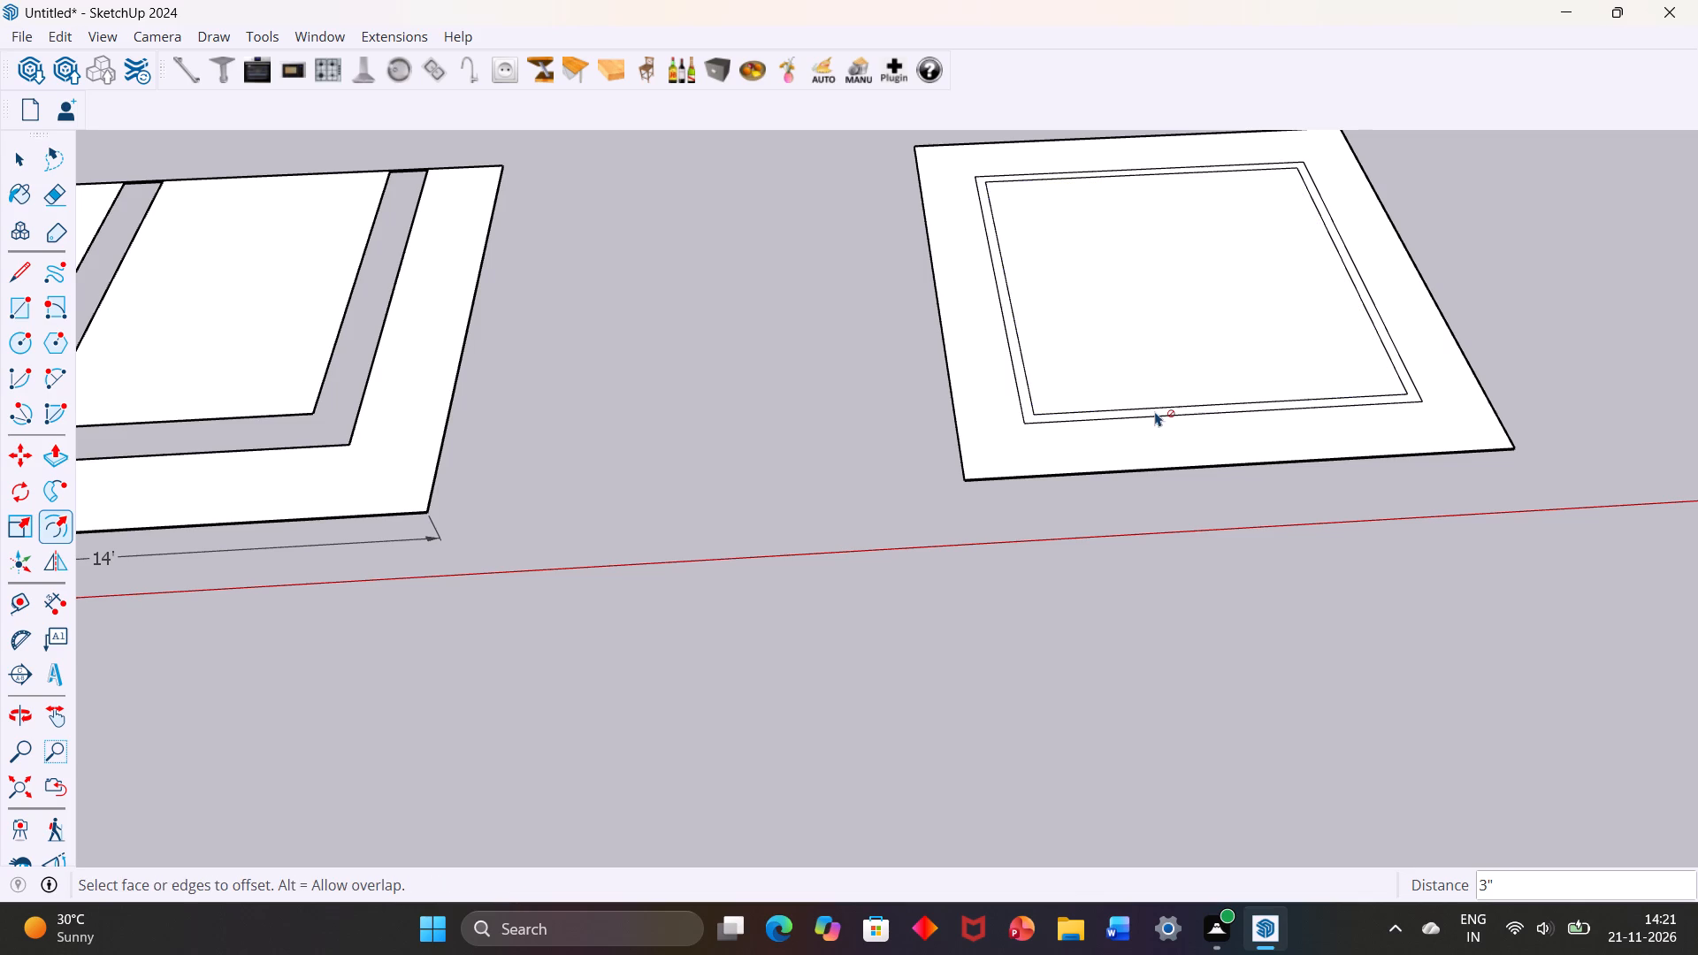
pyautogui.press('space')
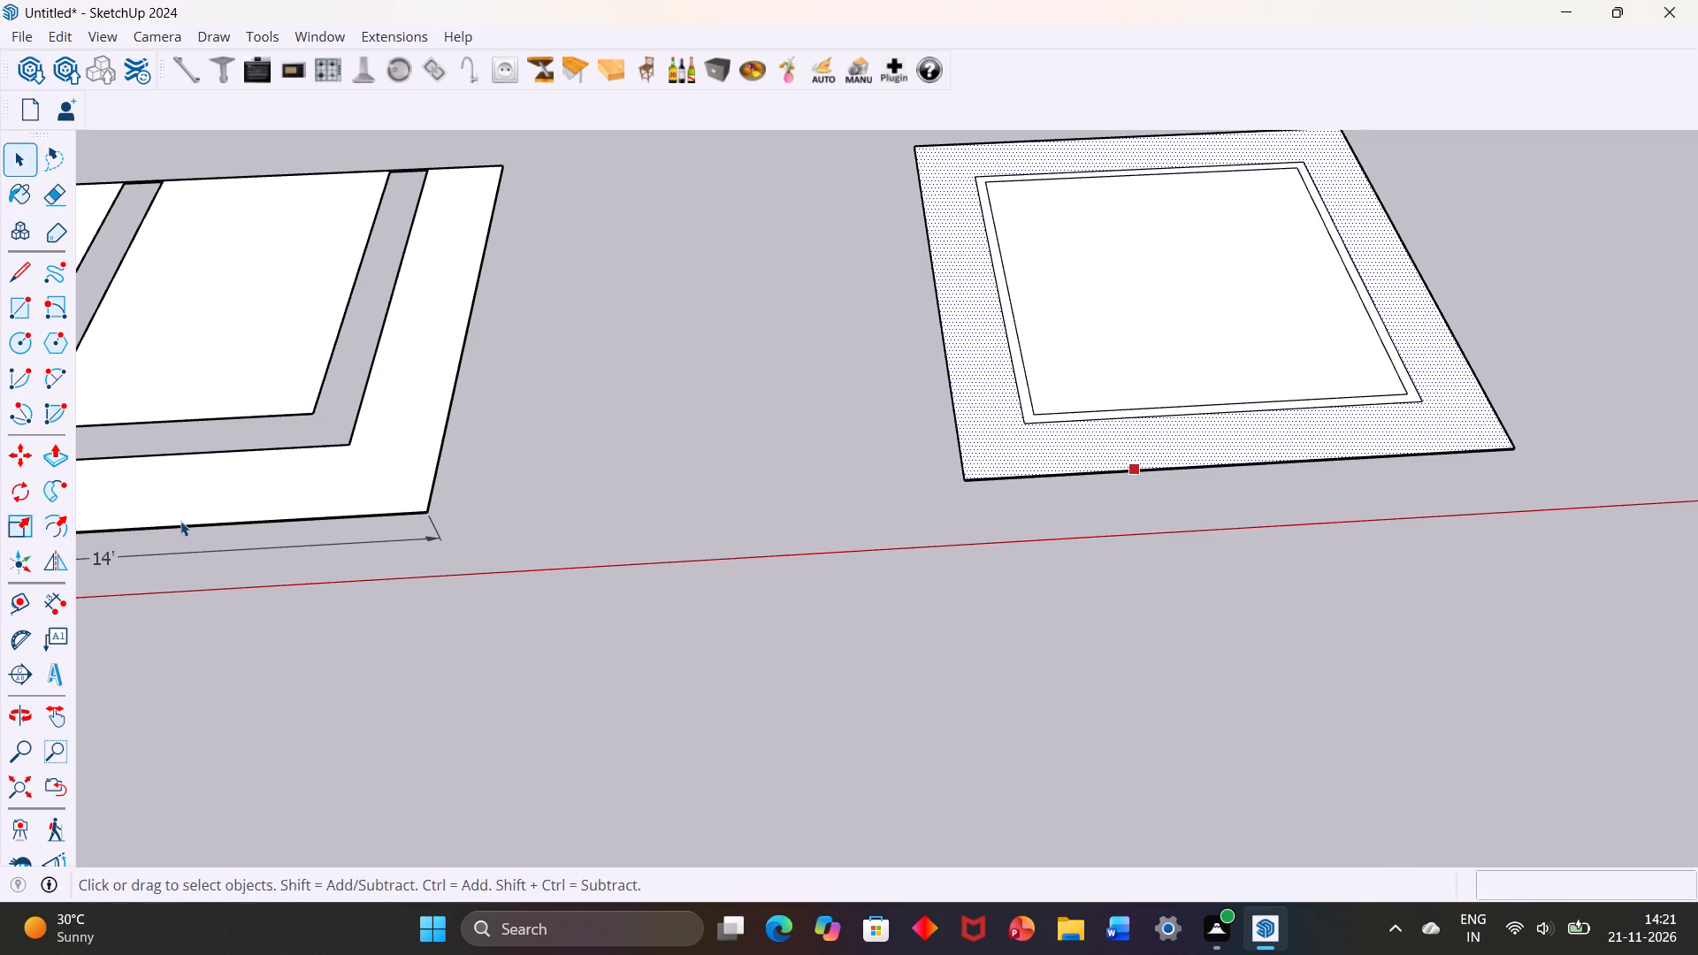
pyautogui.press('space')
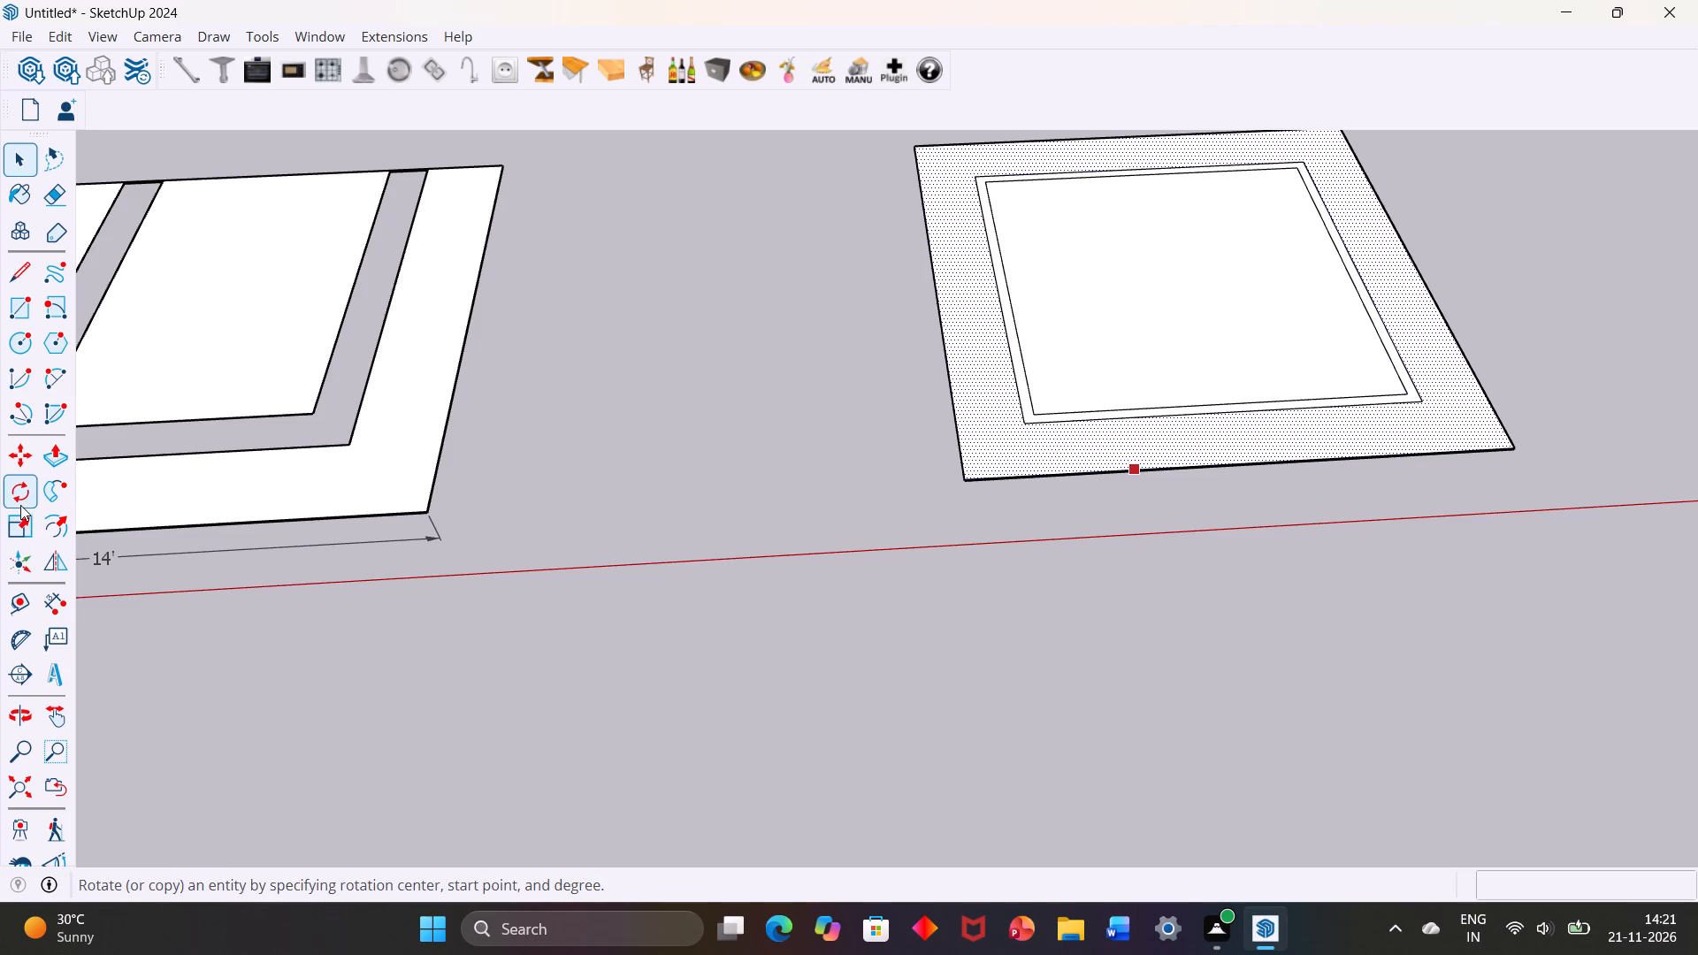
# Place a guide parallel to the innermost square's edge nearest the red axis, locked vertically and offset about 1/2".
pyautogui.click(11, 600)
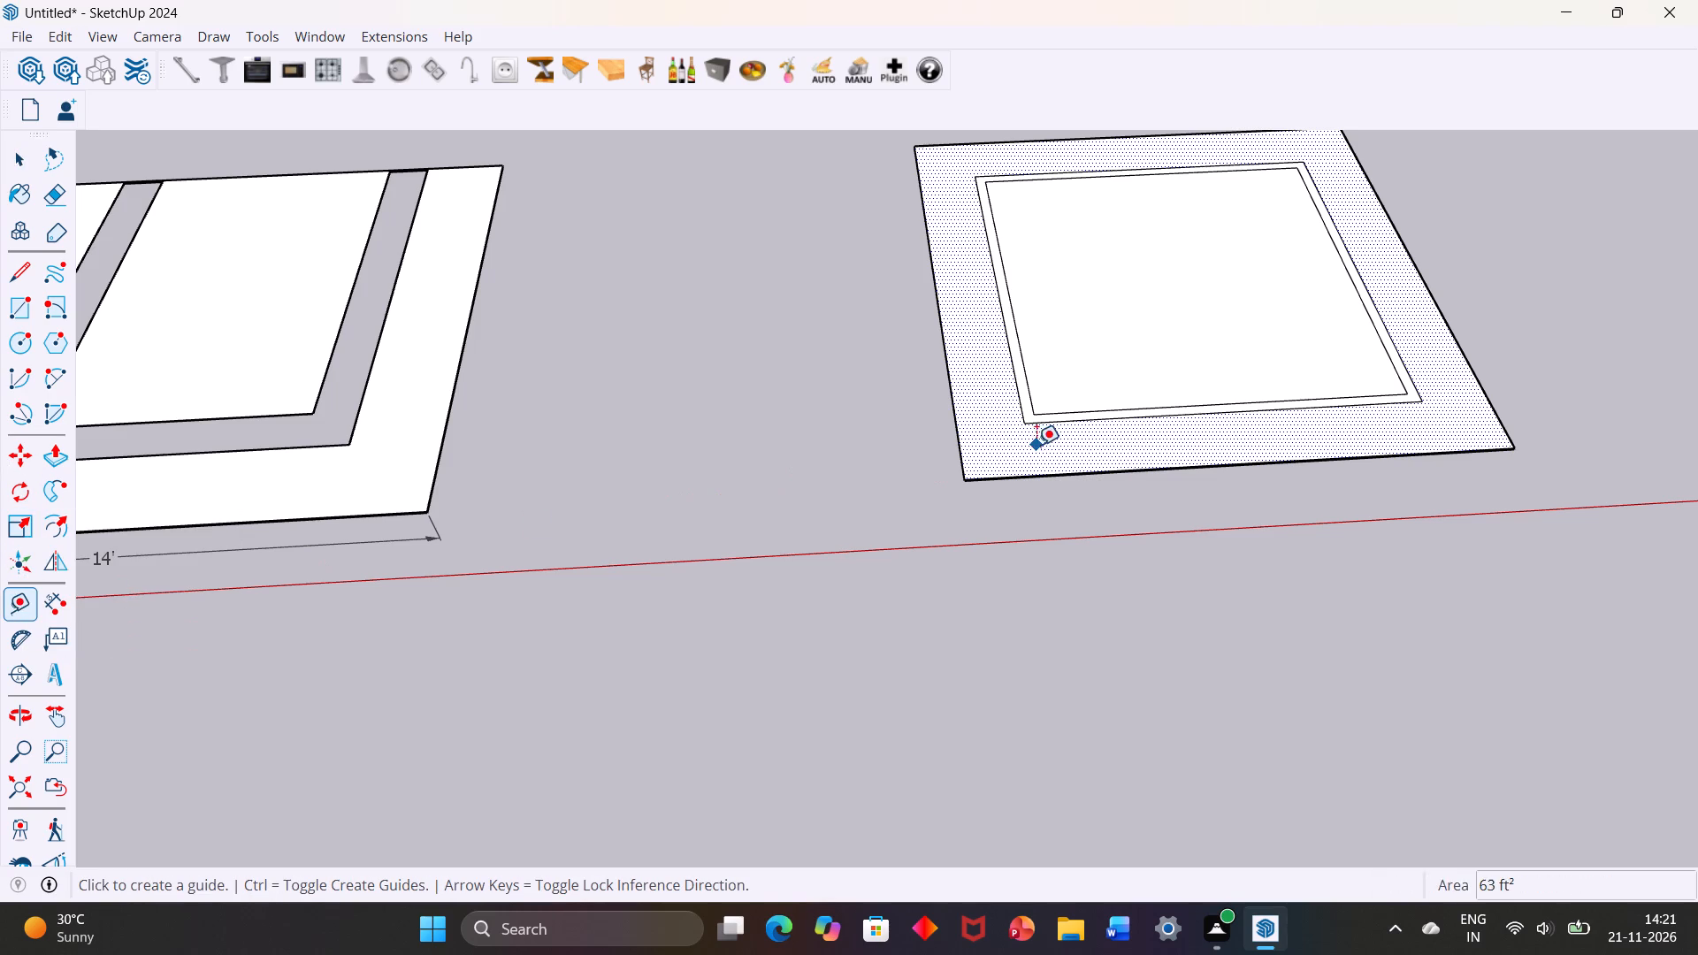
pyautogui.click(1129, 406)
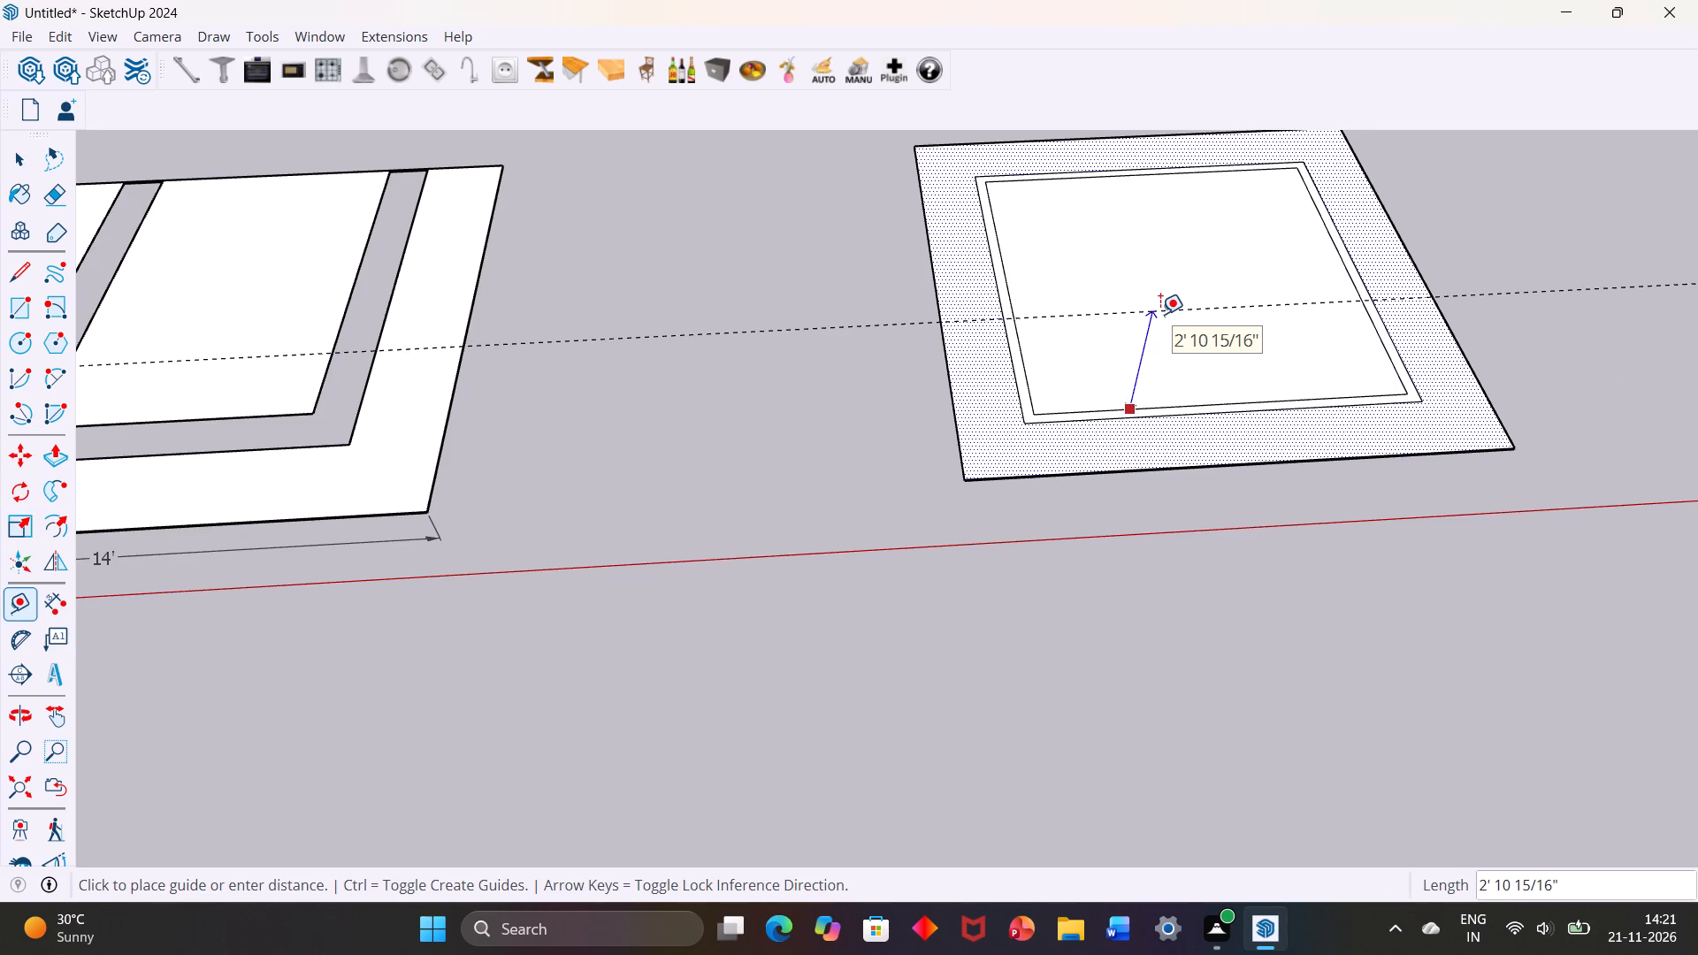
pyautogui.press('Up')
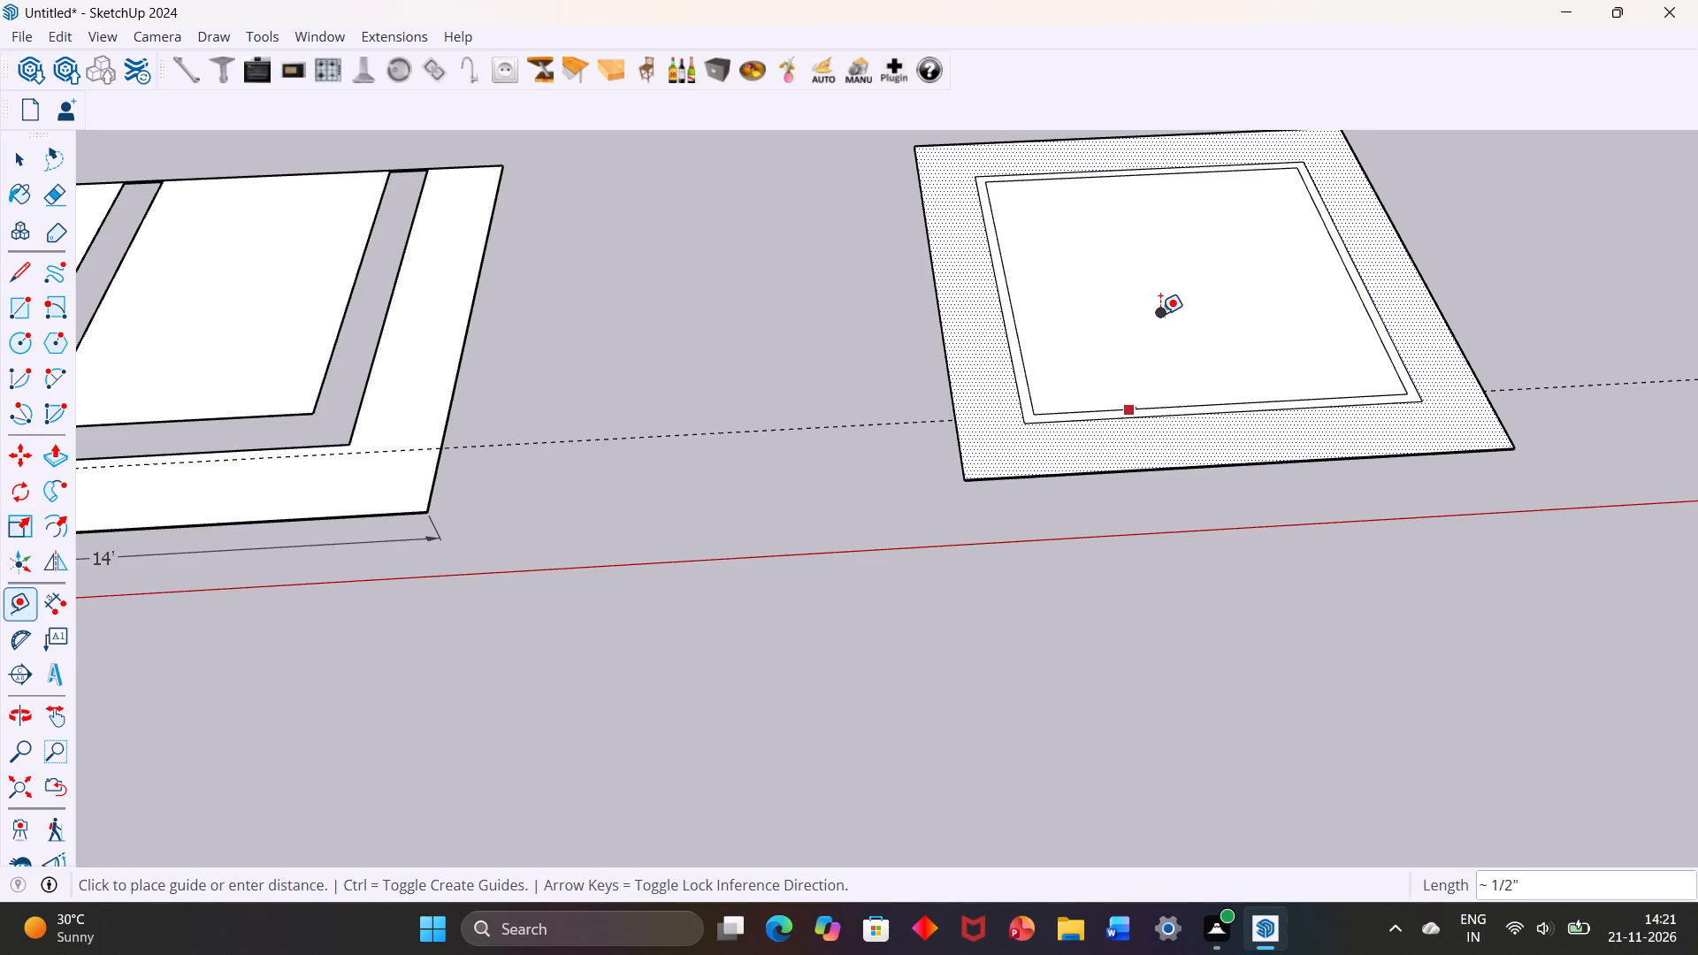
pyautogui.click(1153, 407)
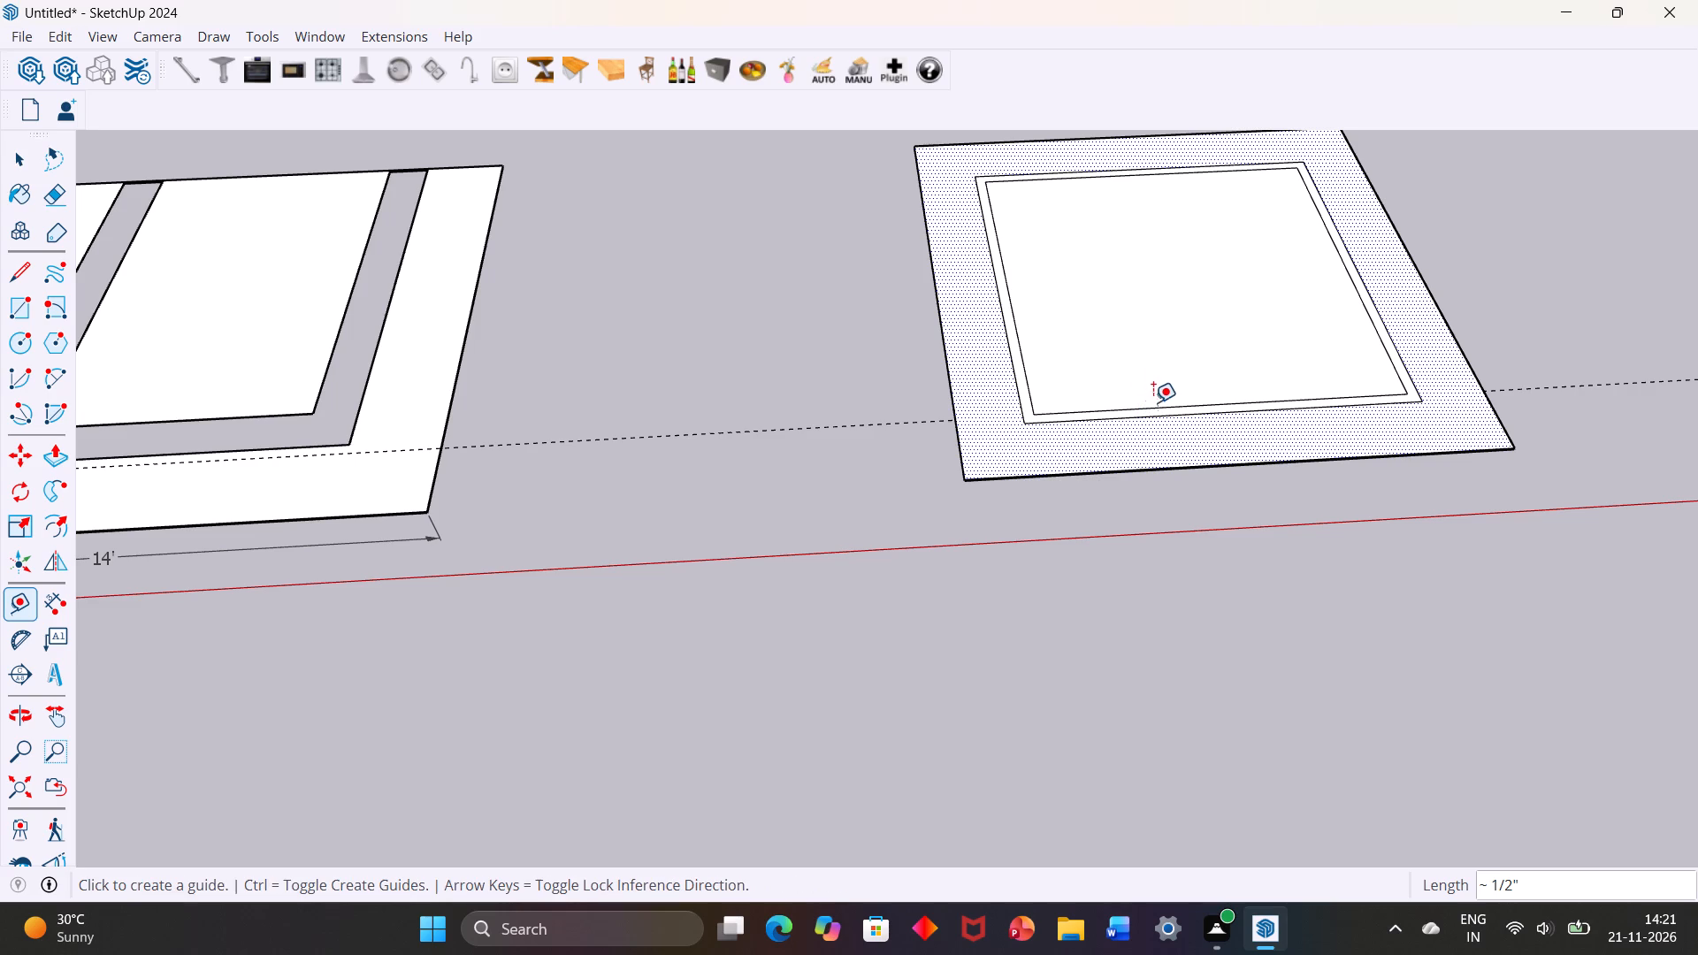
pyautogui.press('Escape')
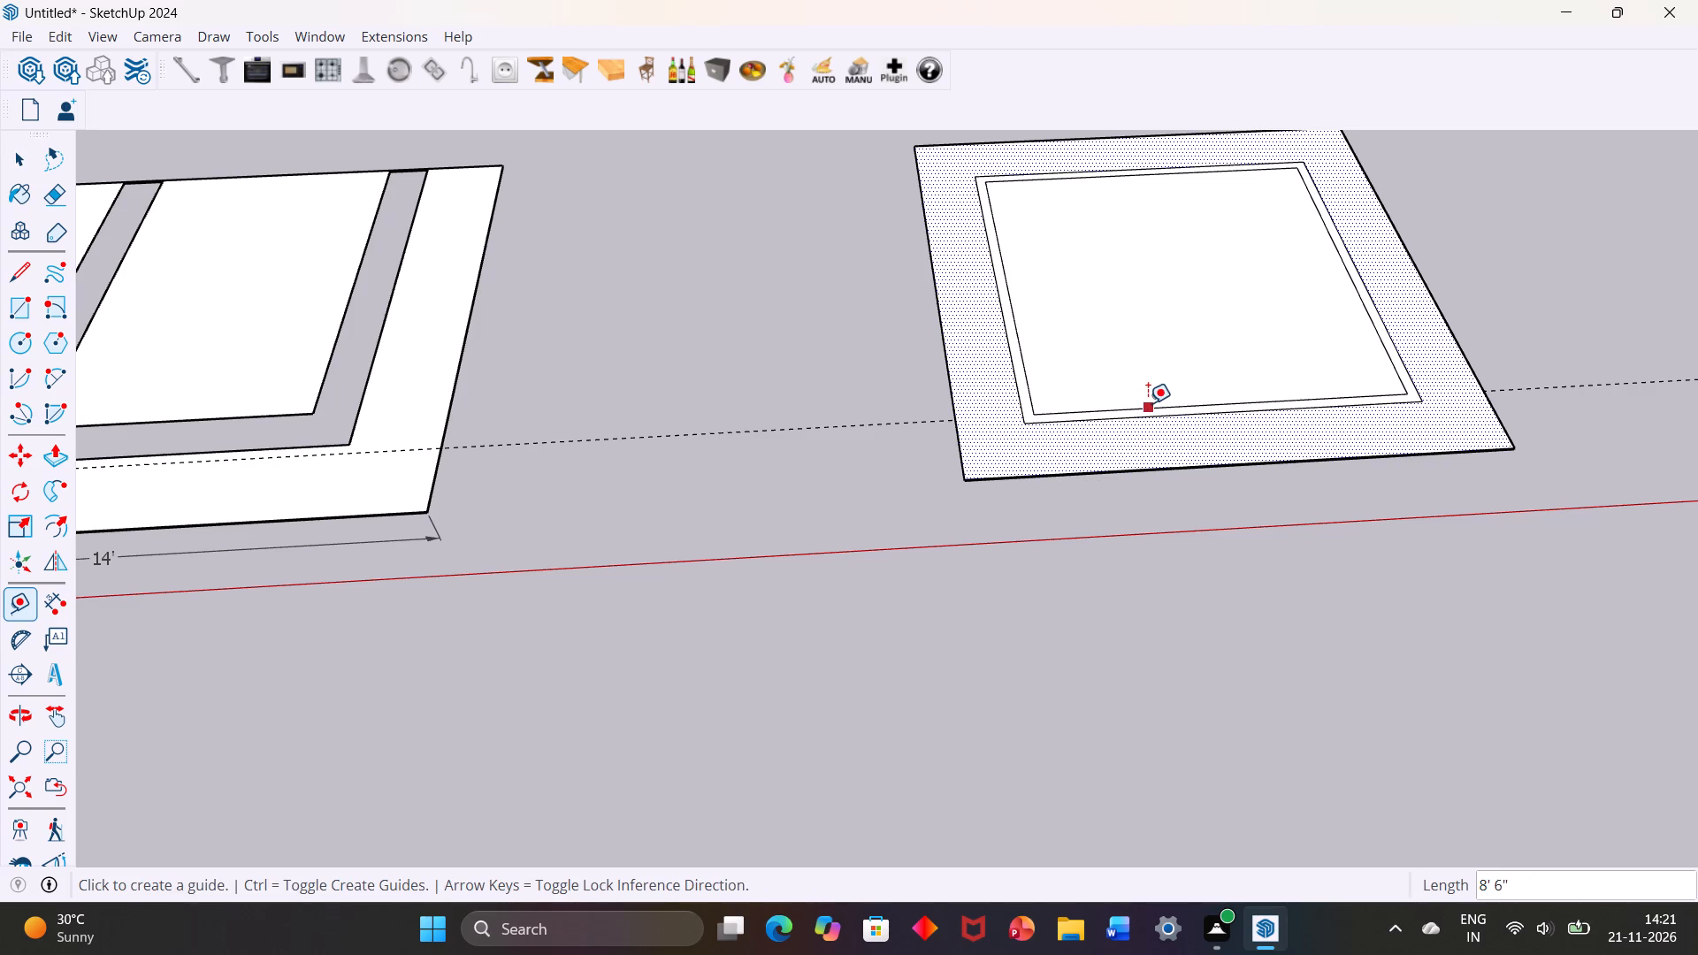
# Place guides 1'9" inward from the innermost square's near and far edges that run along the red axis direction.
pyautogui.click(1148, 403)
pyautogui.press('Left')
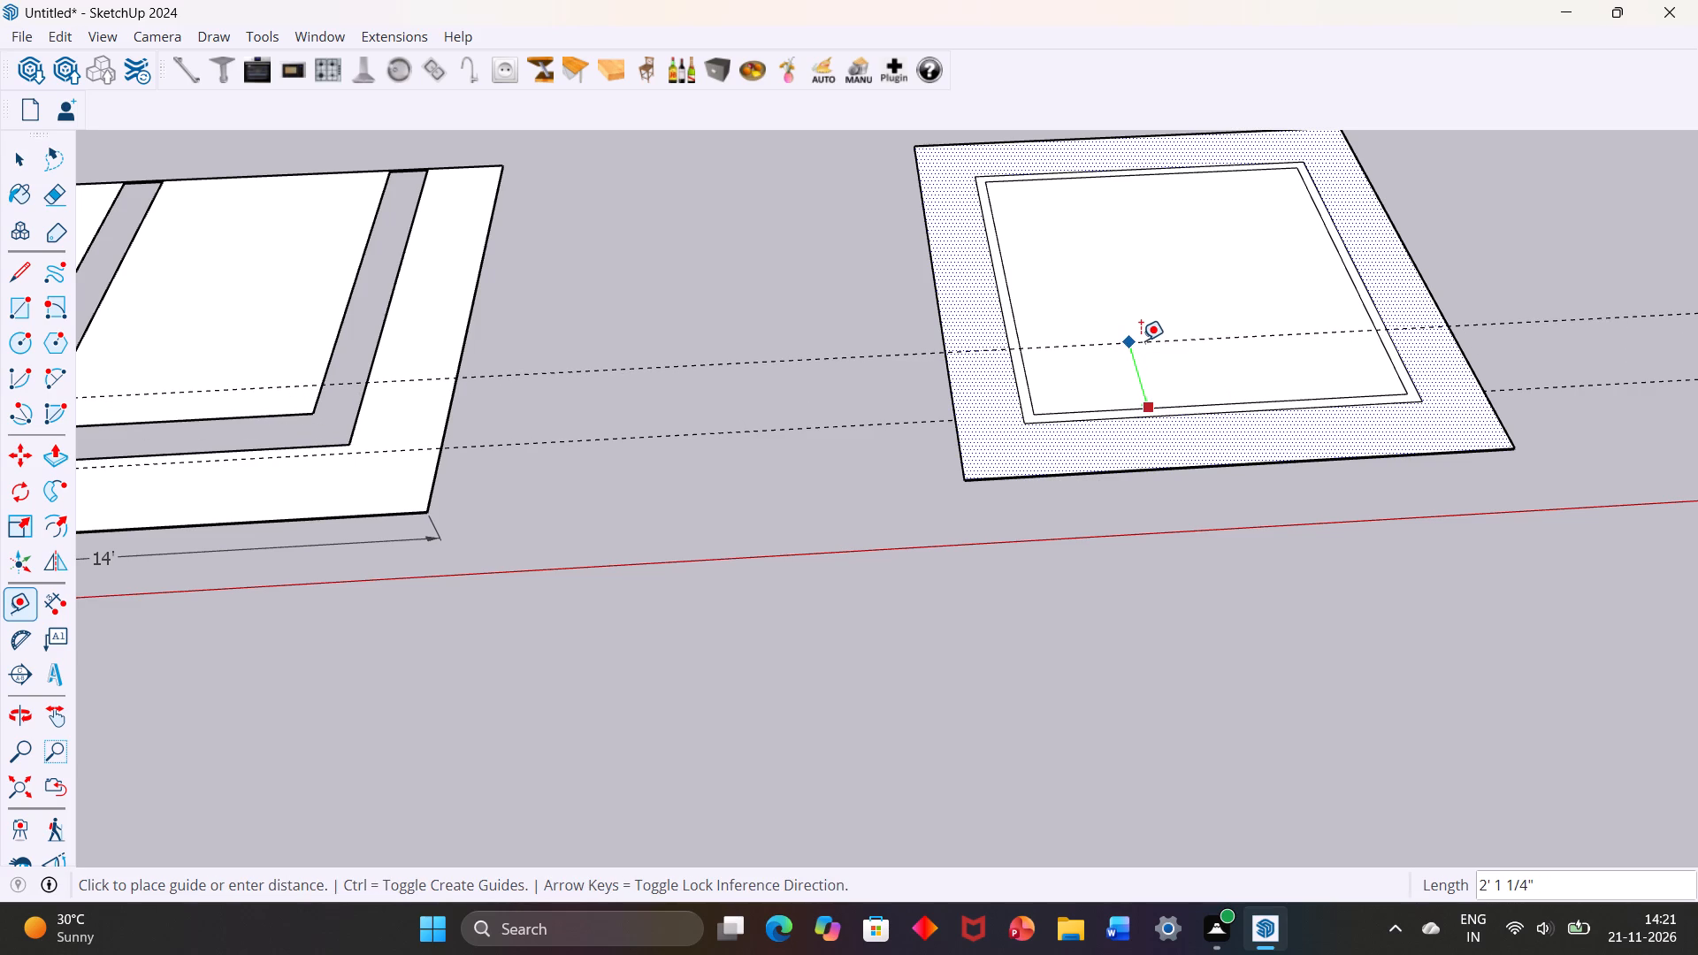
pyautogui.press('1')
pyautogui.write('\'9"')
pyautogui.press('Return')
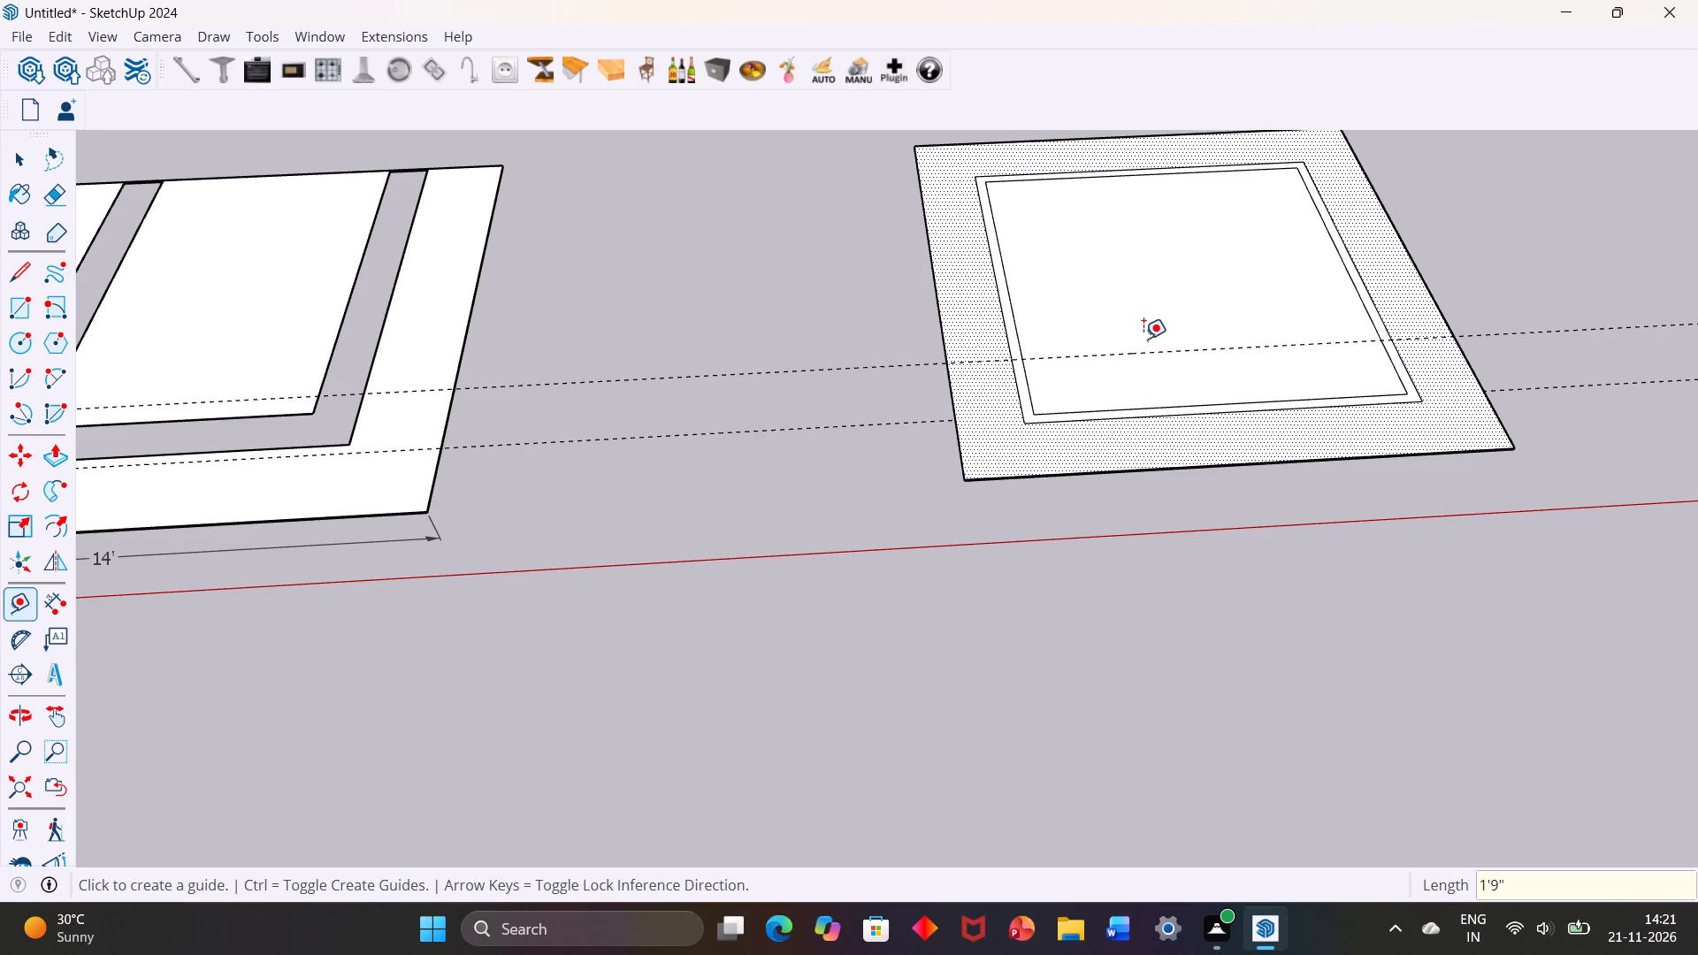
pyautogui.click(1157, 170)
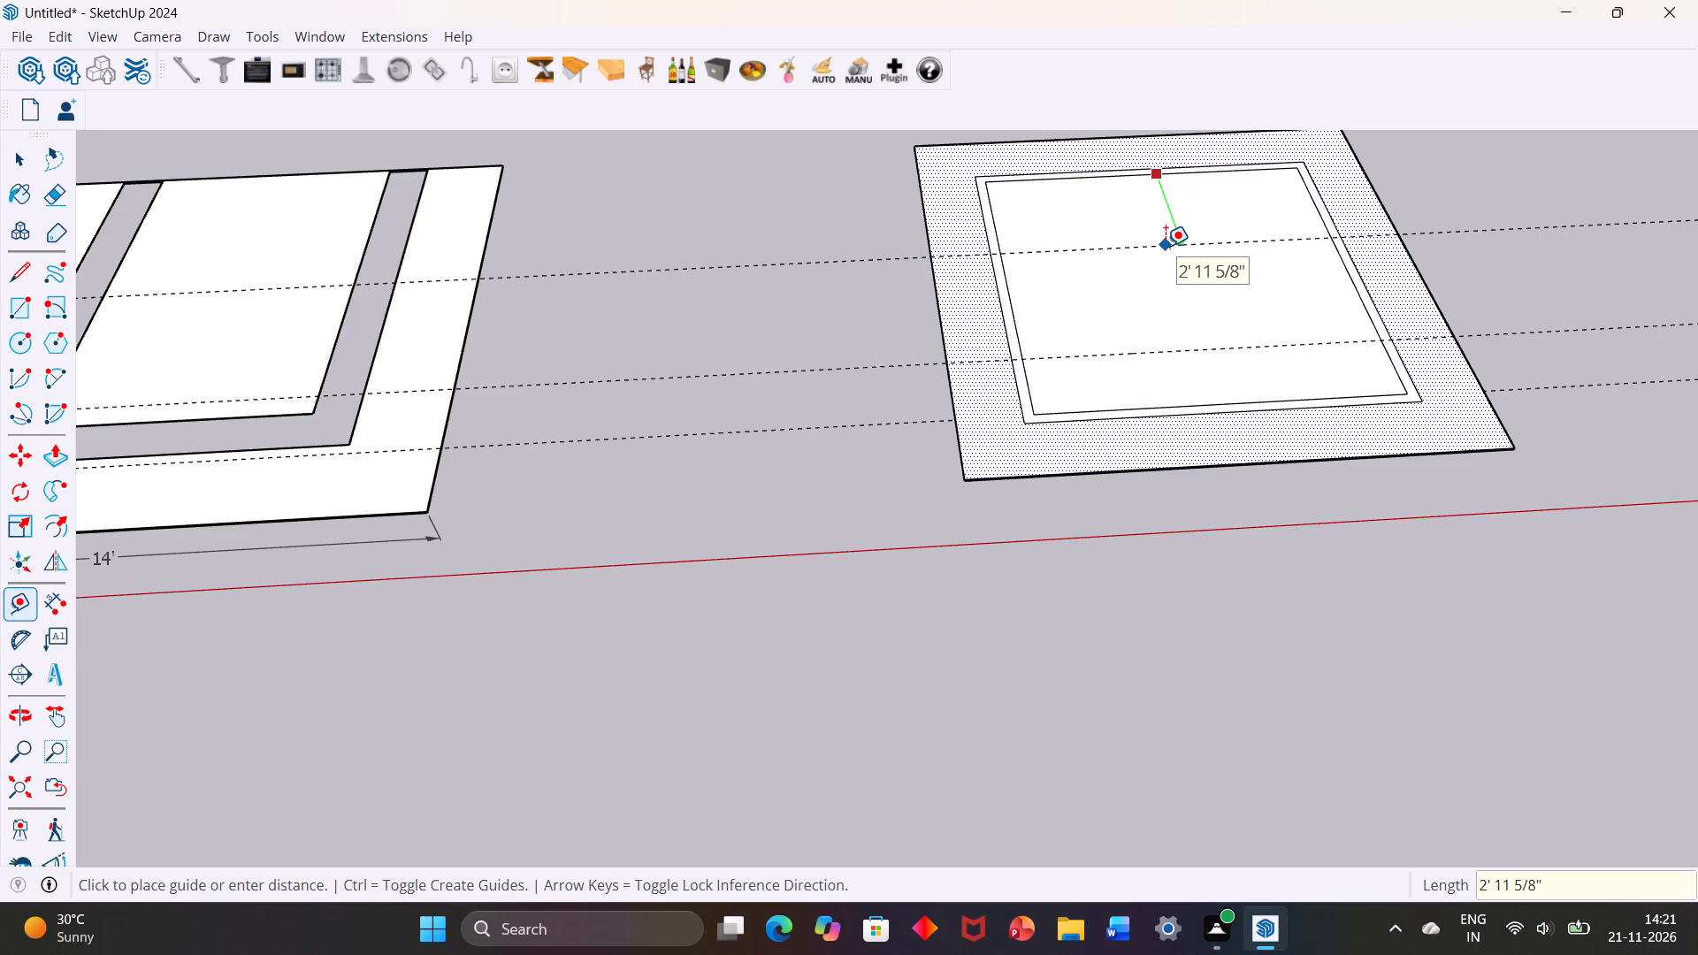
pyautogui.write('1\'9"')
pyautogui.press('Return')
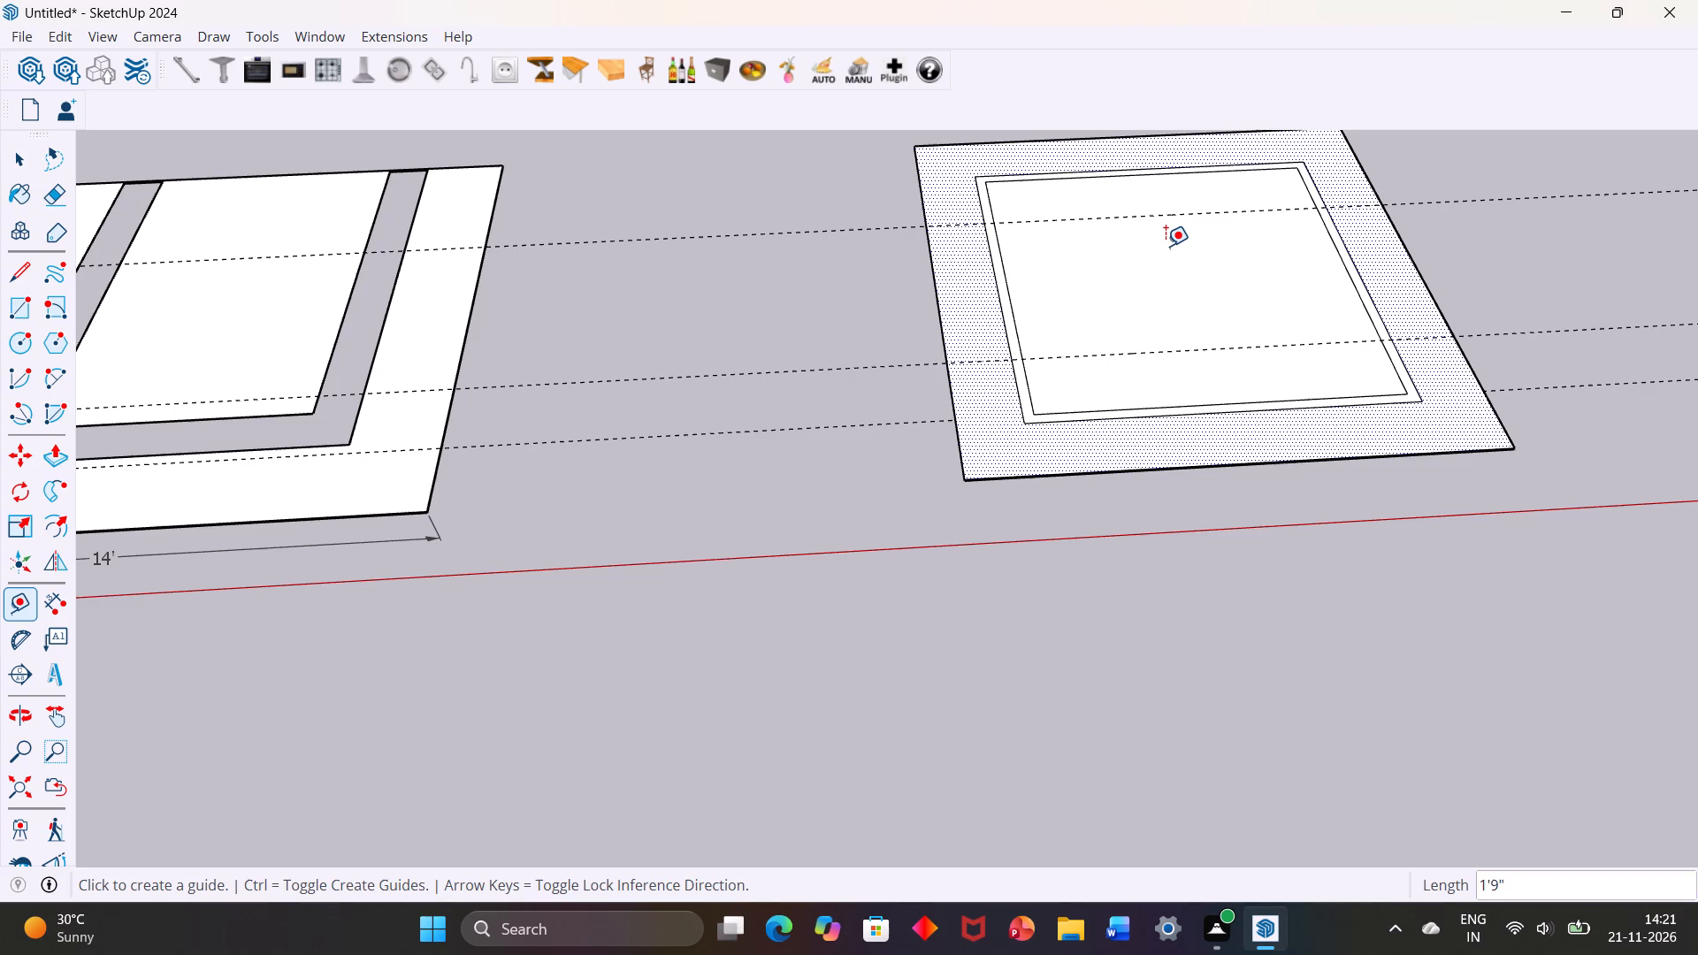
pyautogui.press('space')
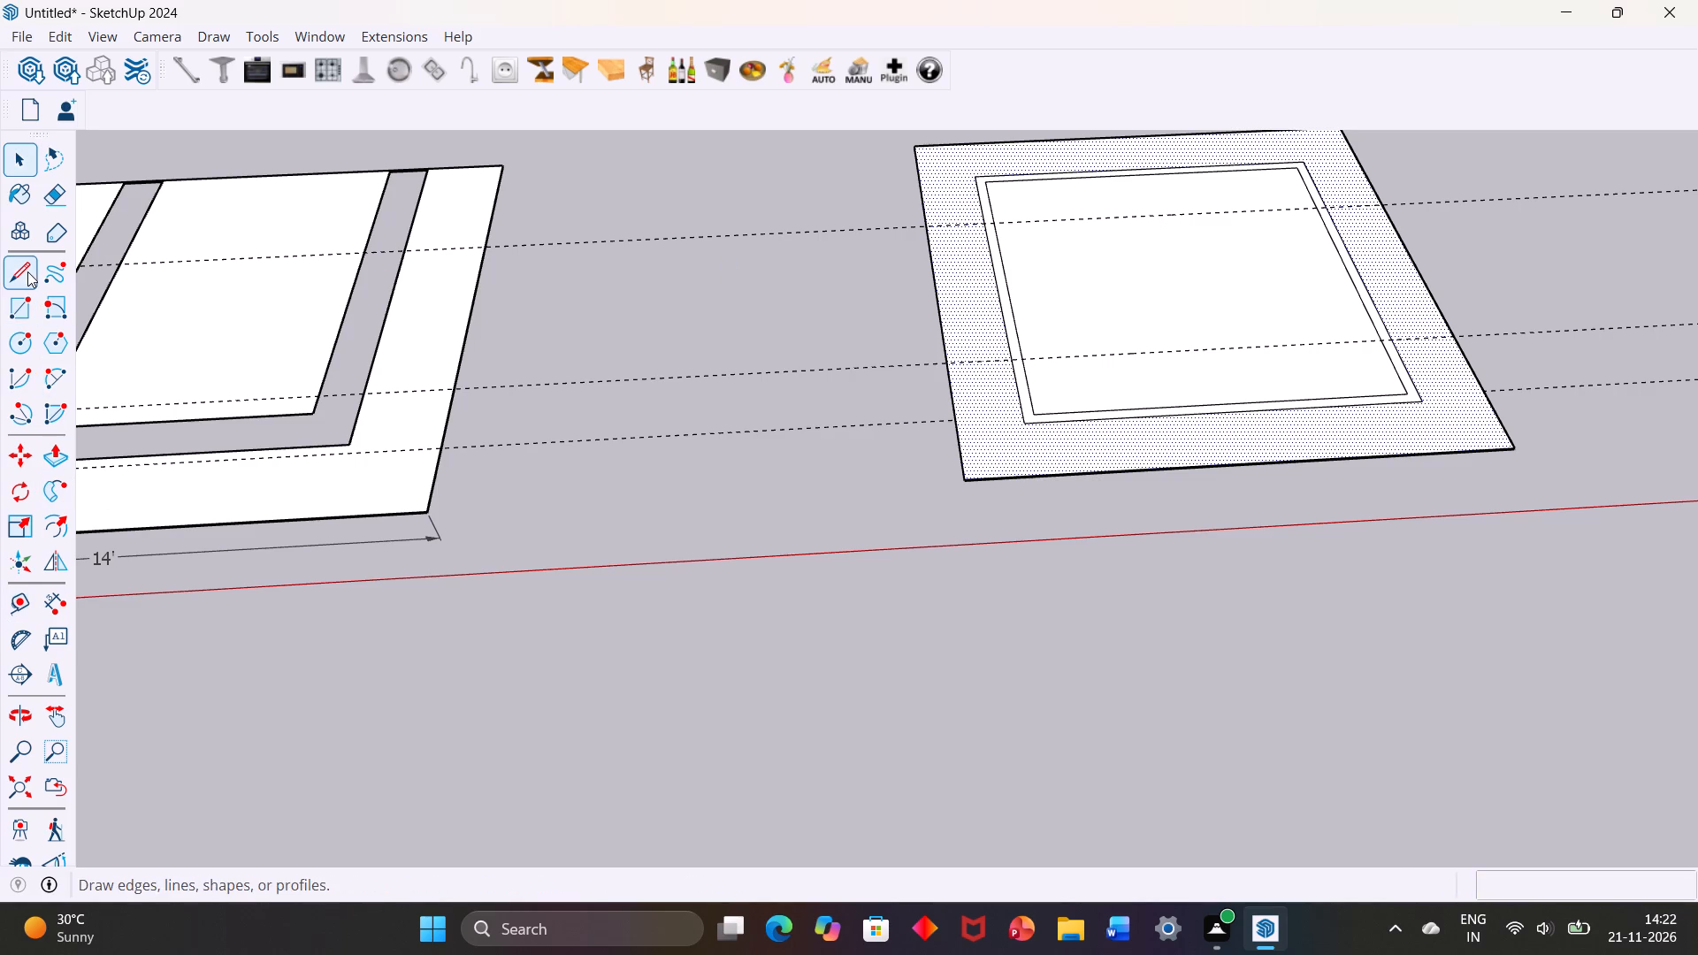
# Draw two 9' lines along the 1'9" guides, spanning the outer square of the narrow border from edge to edge.
pyautogui.click(27, 271)
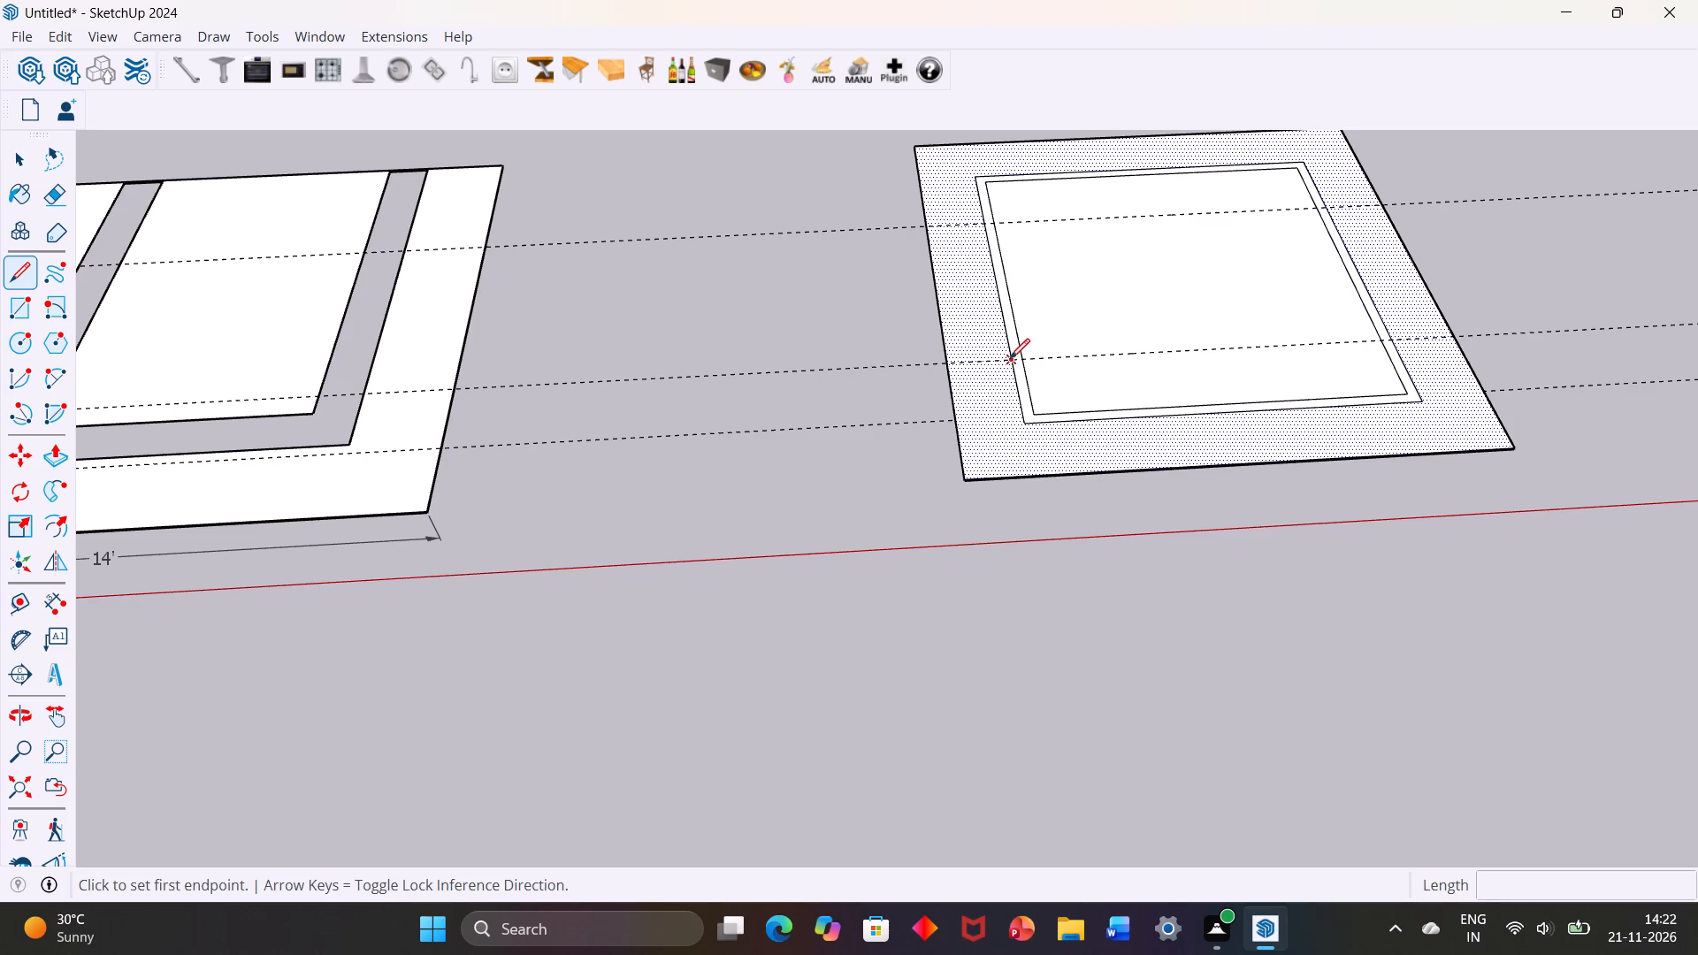
pyautogui.click(1010, 358)
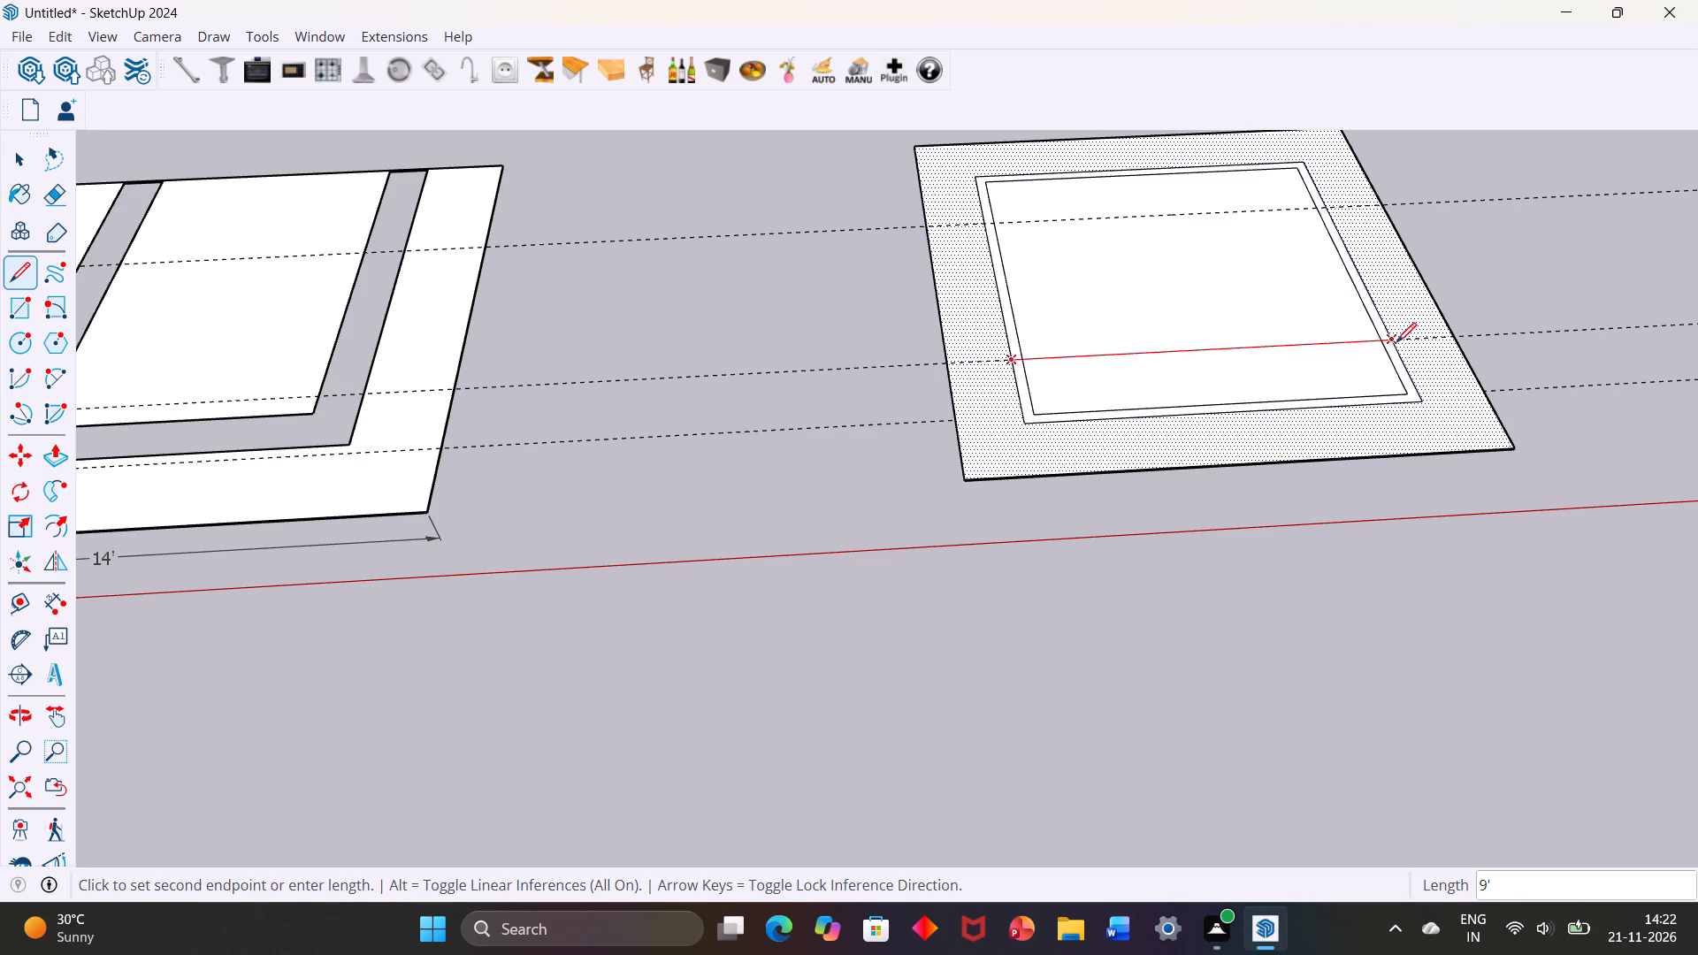
pyautogui.click(1394, 343)
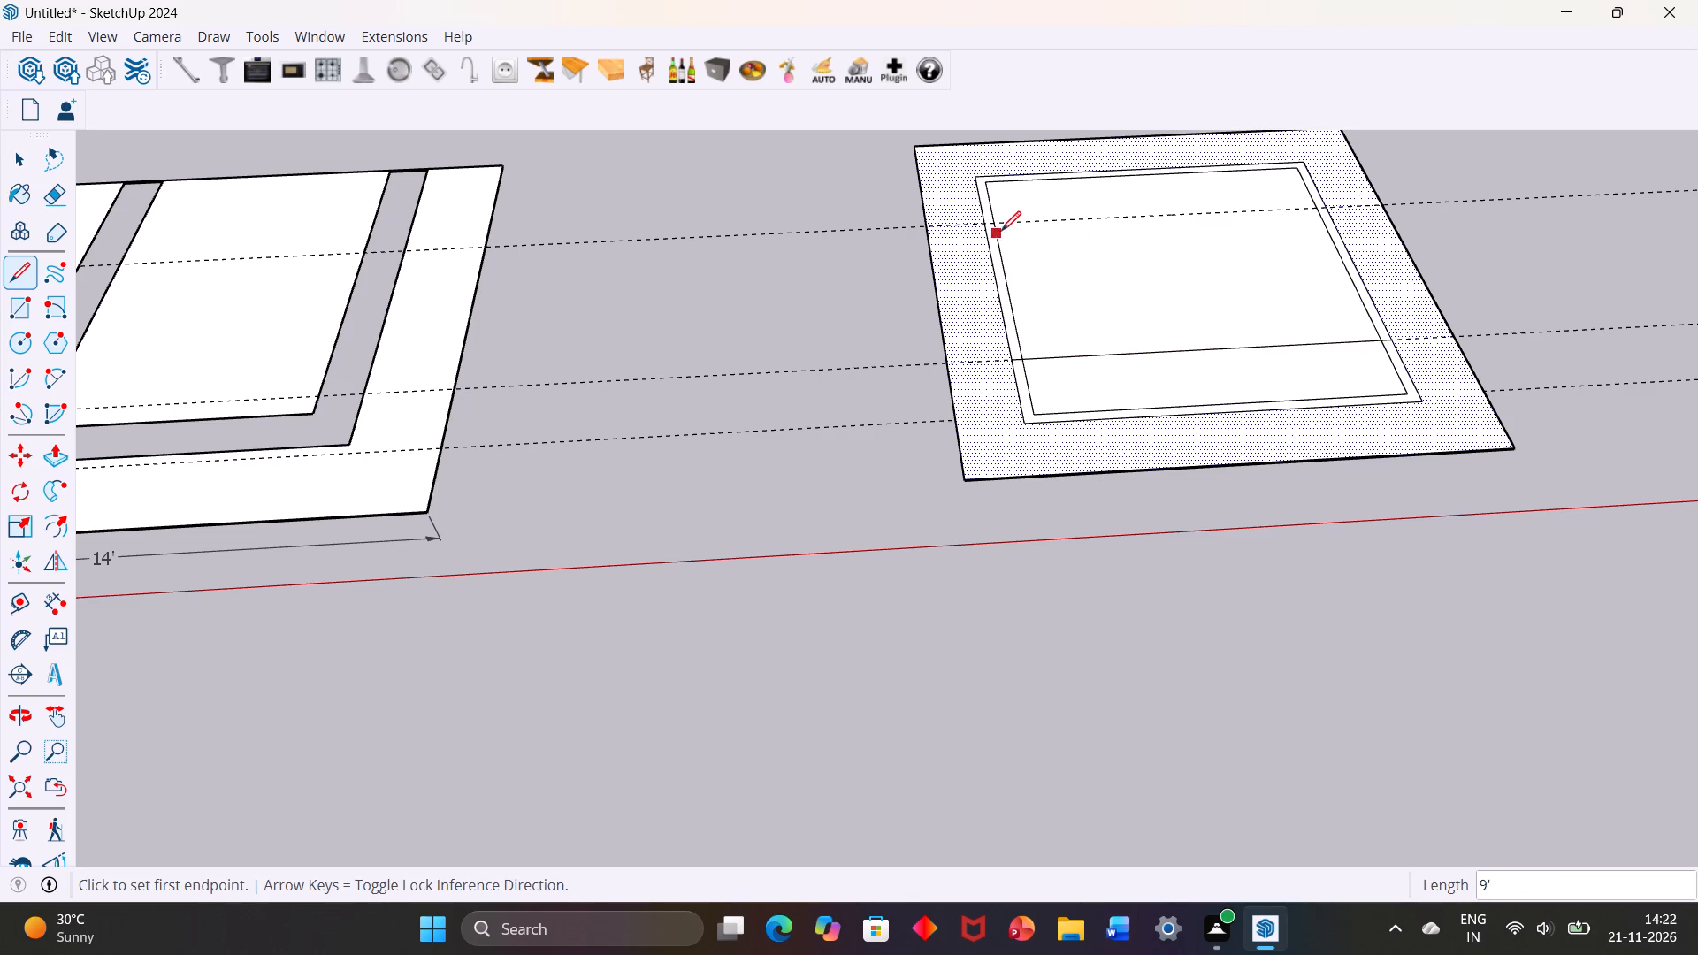
pyautogui.click(987, 223)
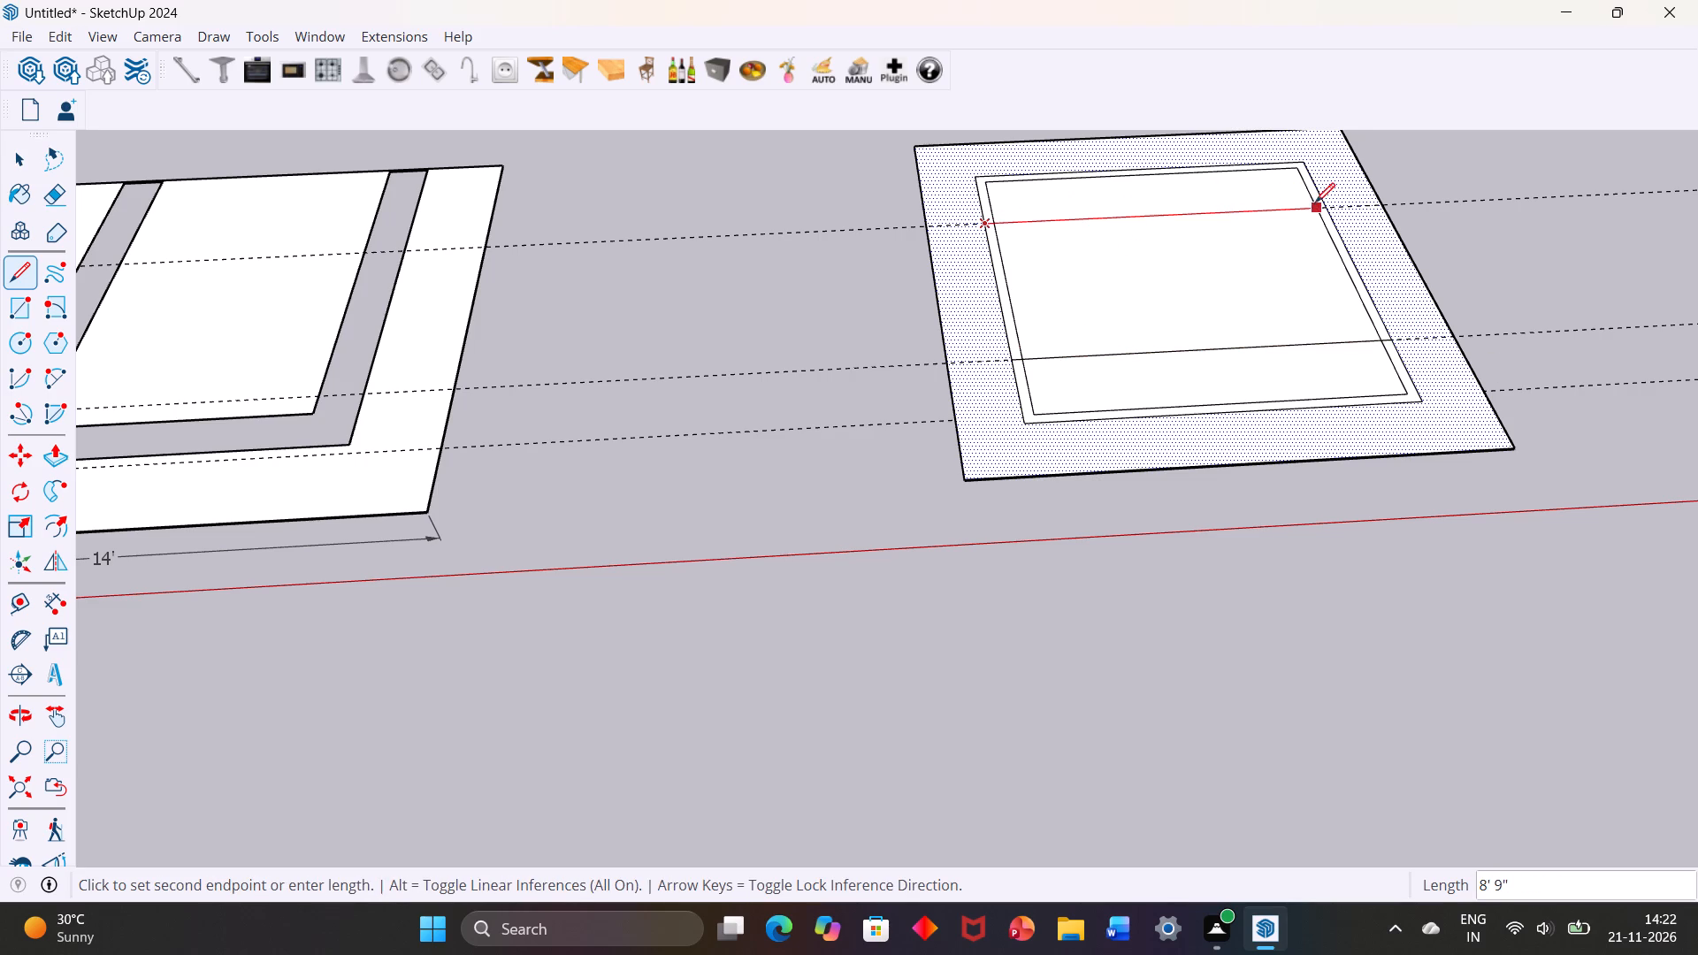
pyautogui.click(1327, 207)
pyautogui.press('space')
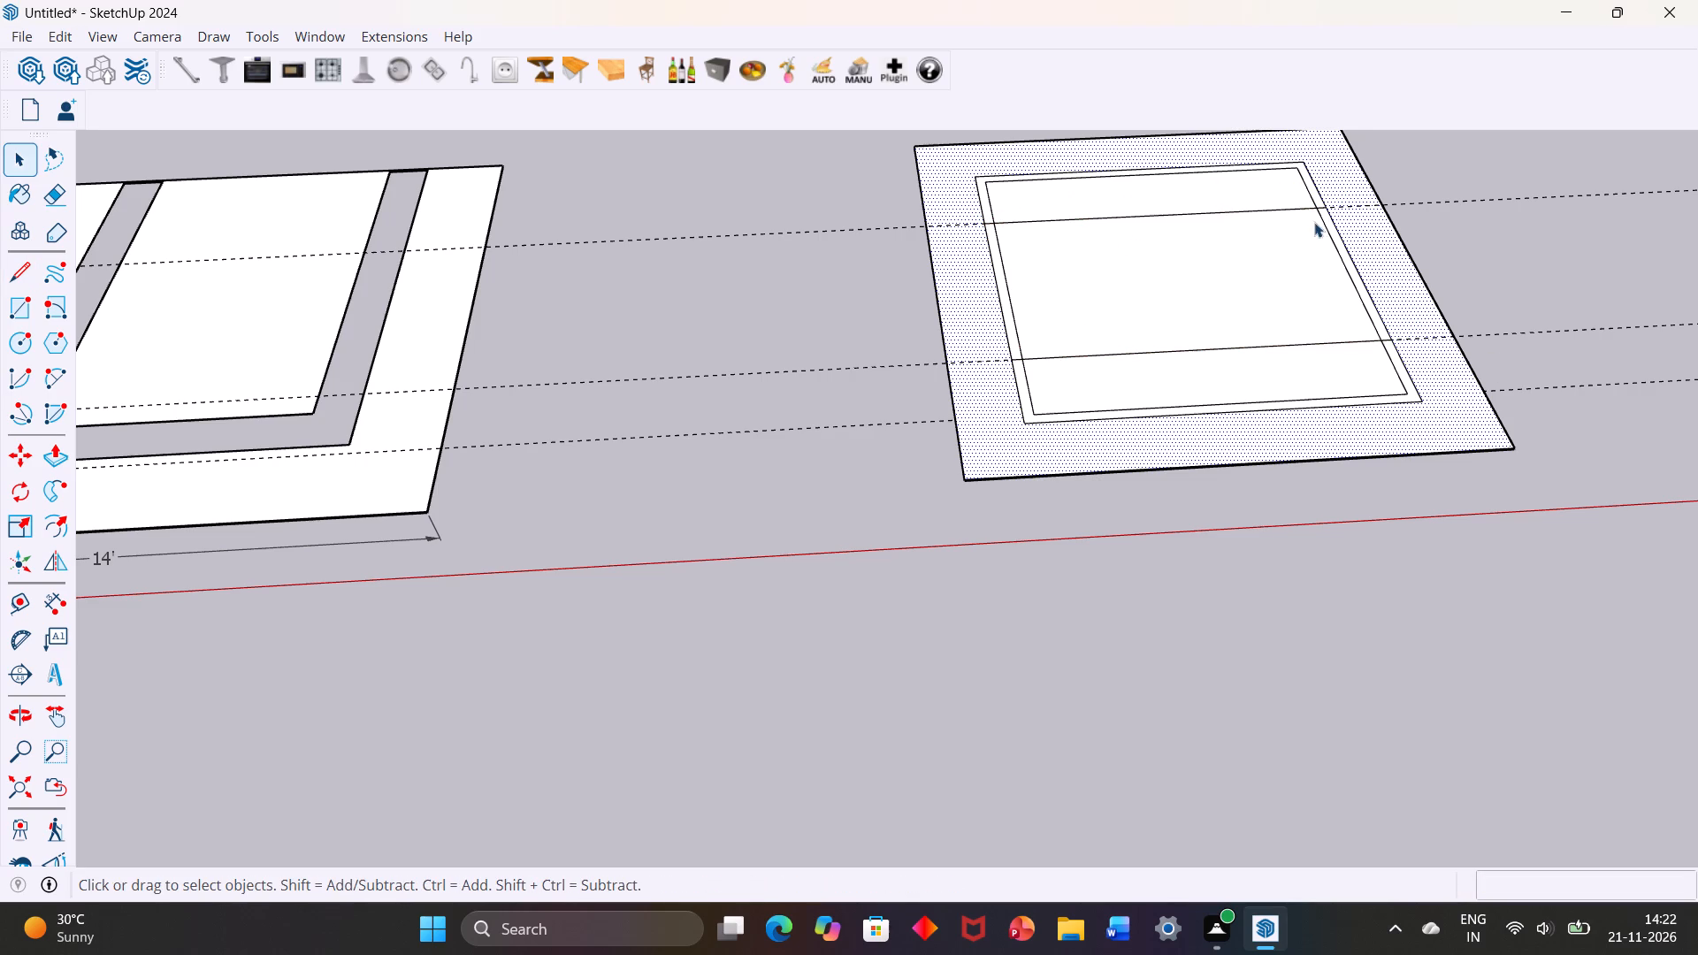
pyautogui.click(862, 226)
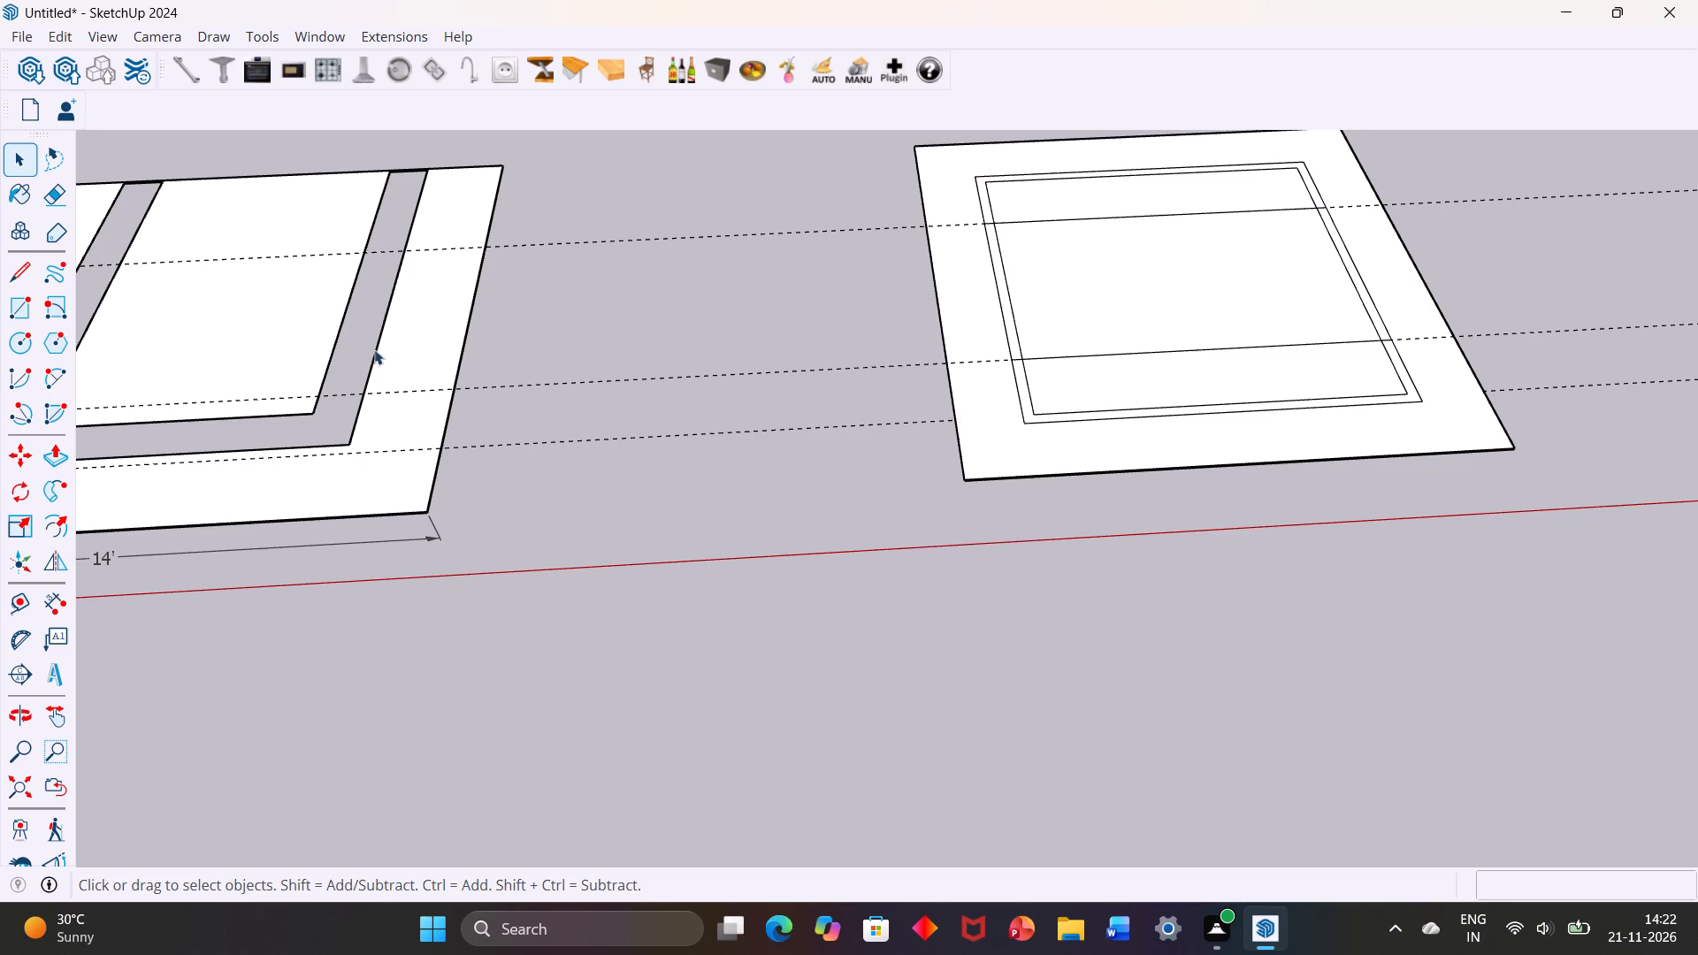
# Erase the narrow border's edge segments between the two new lines, on the side facing the slab with the U-shaped opening.
pyautogui.click(47, 189)
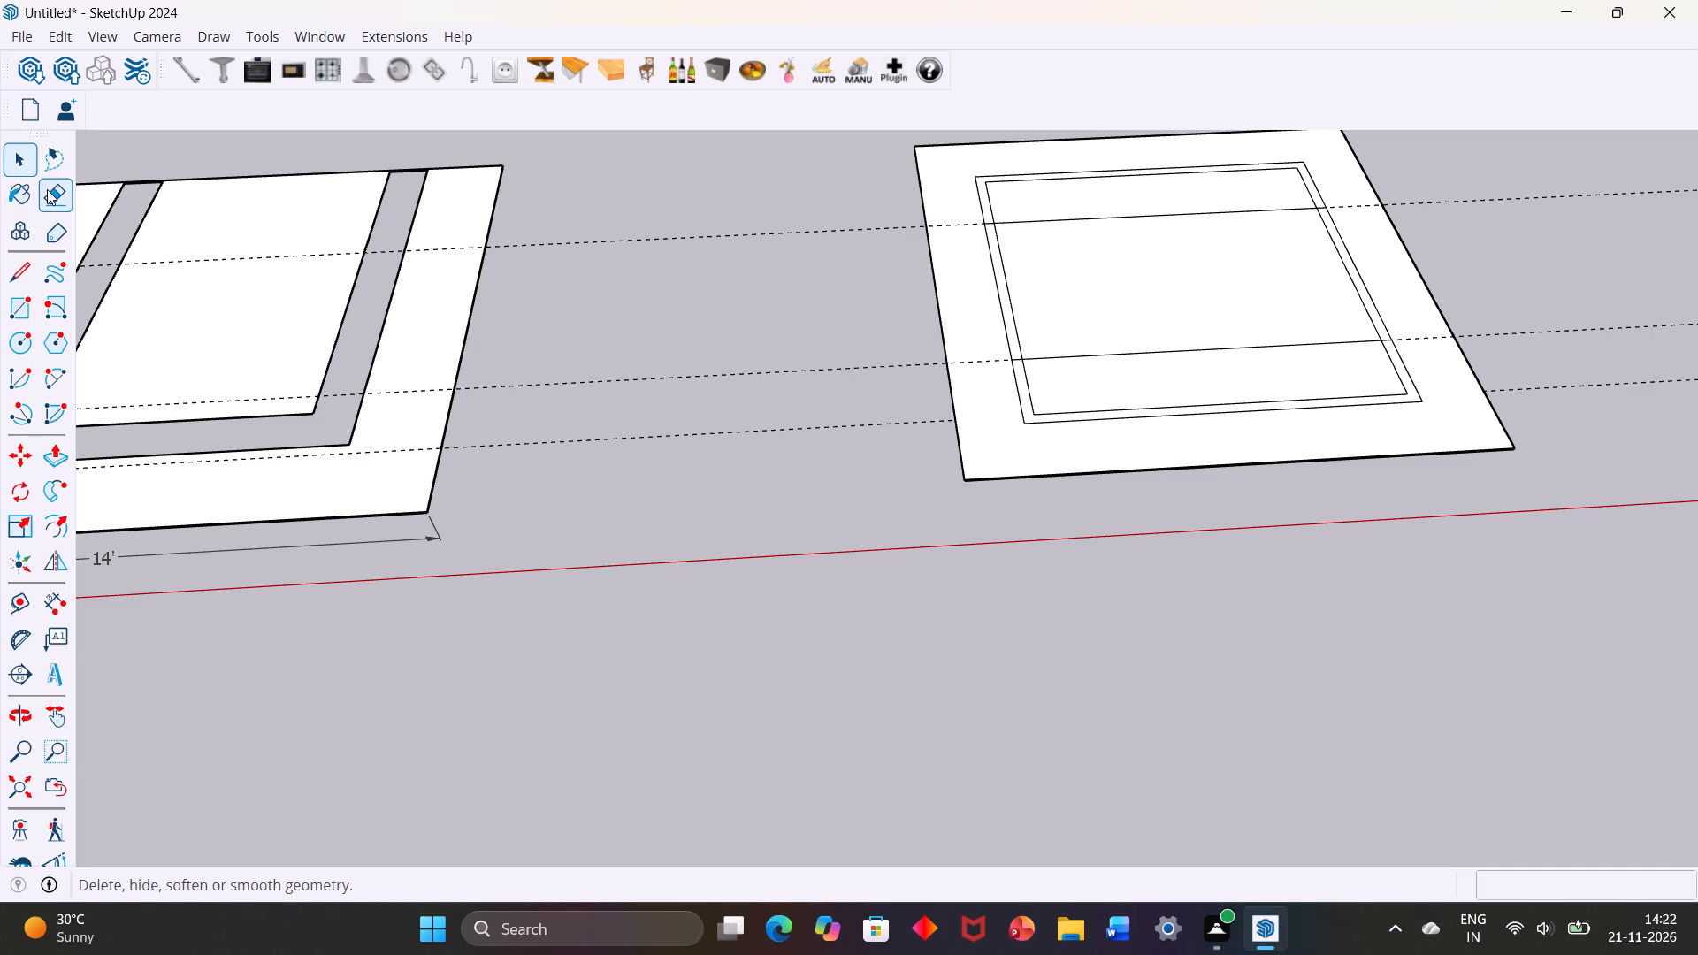
pyautogui.moveTo(973, 262); pyautogui.dragTo(1040, 264)
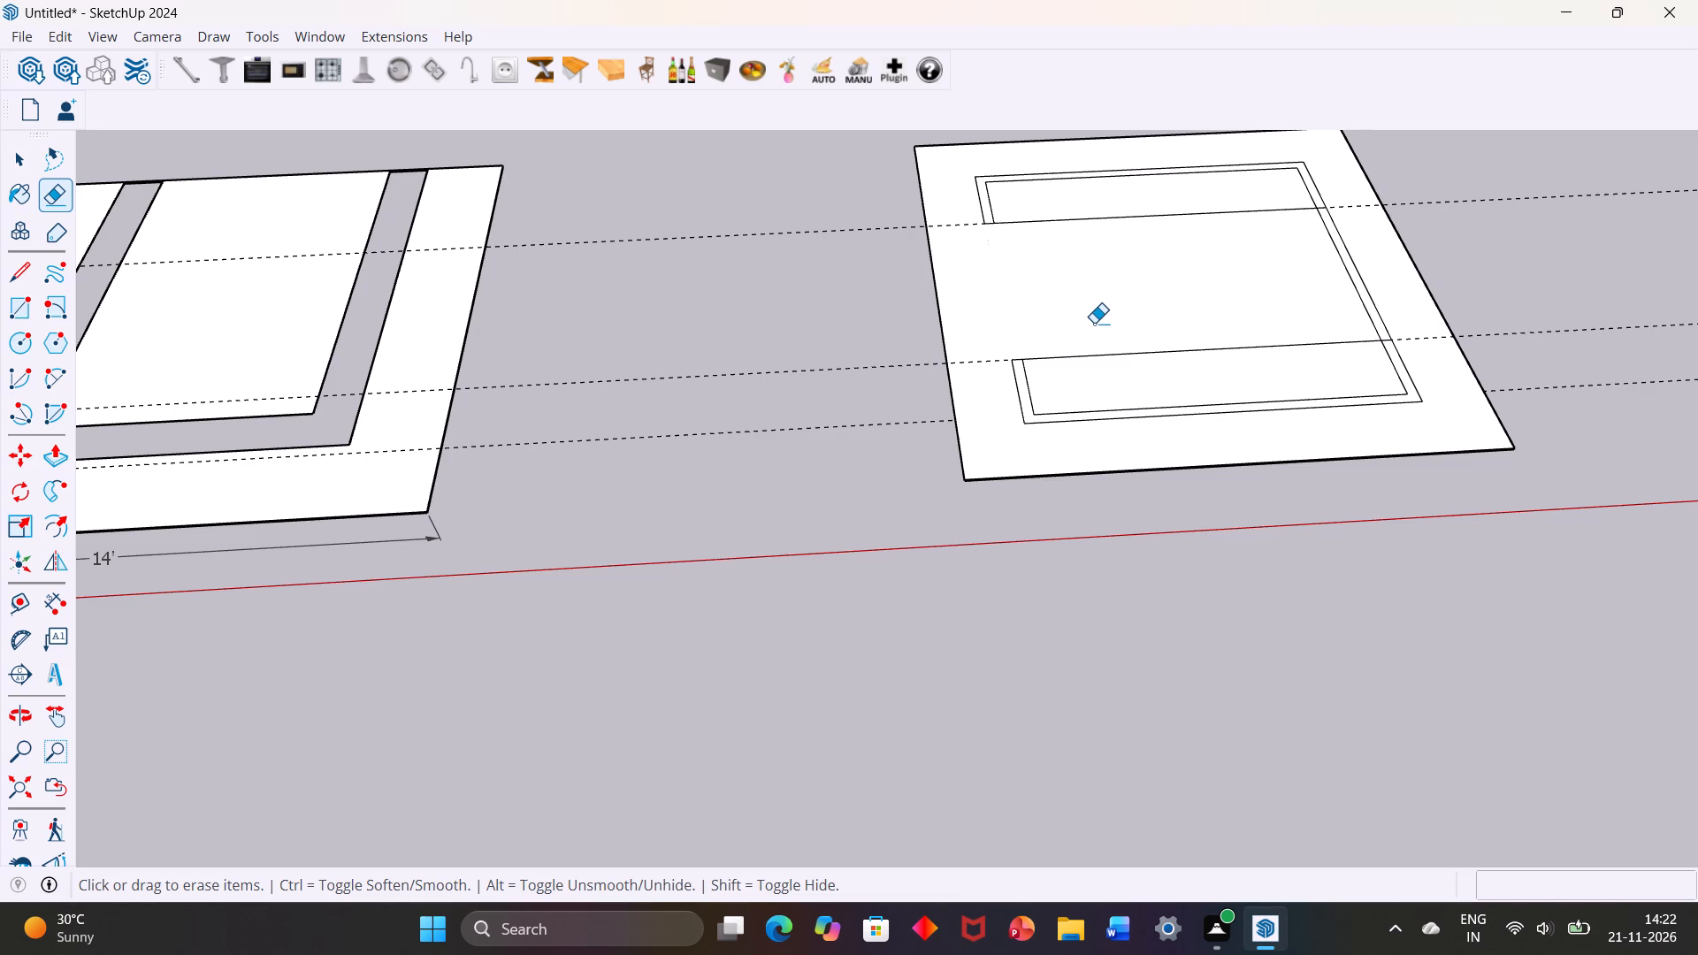
pyautogui.scroll(4, 1025, 343)
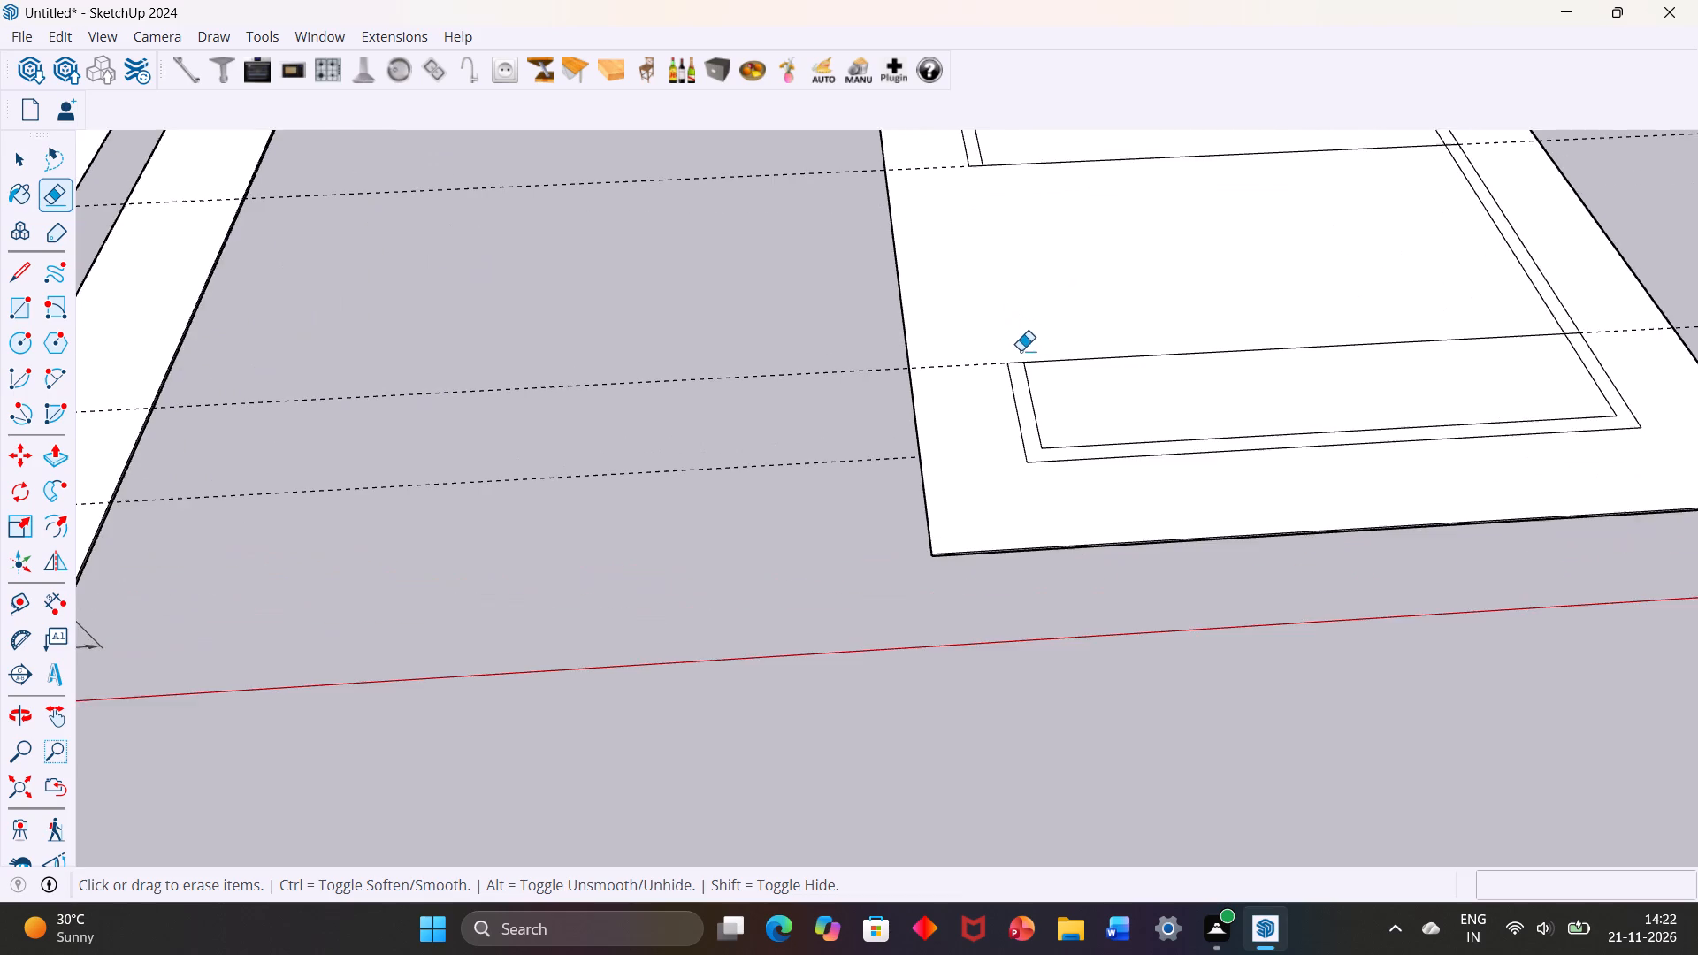
pyautogui.scroll(7, 1019, 343)
pyautogui.scroll(-9, 983, 300)
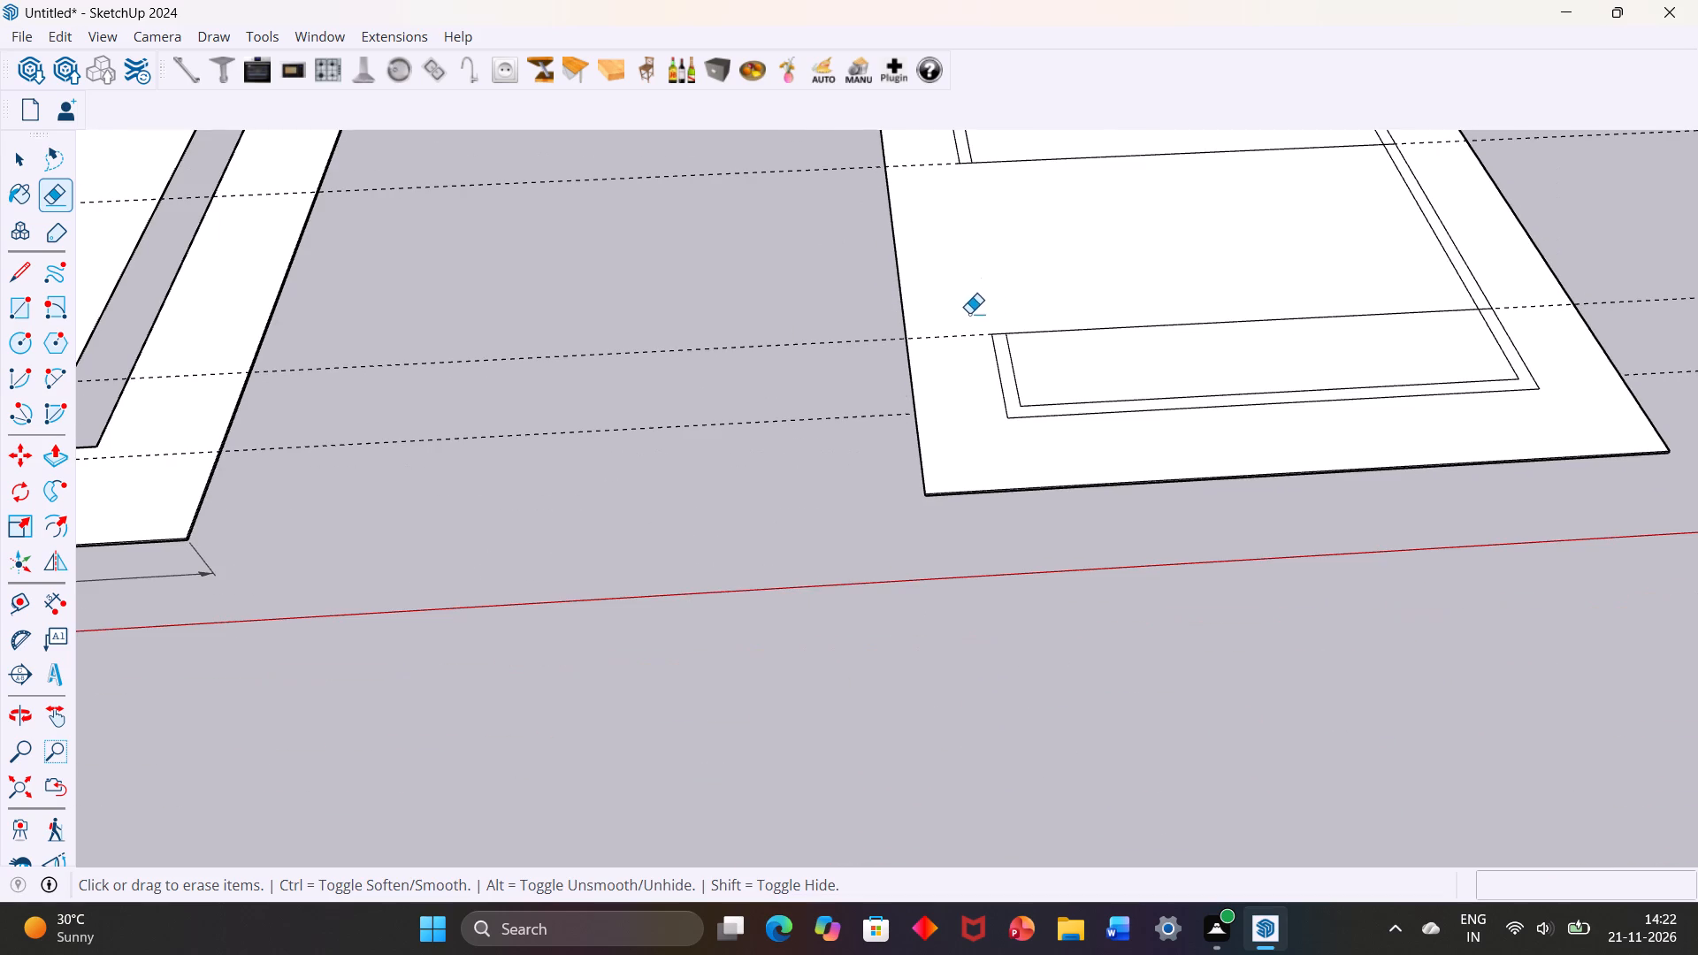
pyautogui.click(942, 328)
pyautogui.press('space')
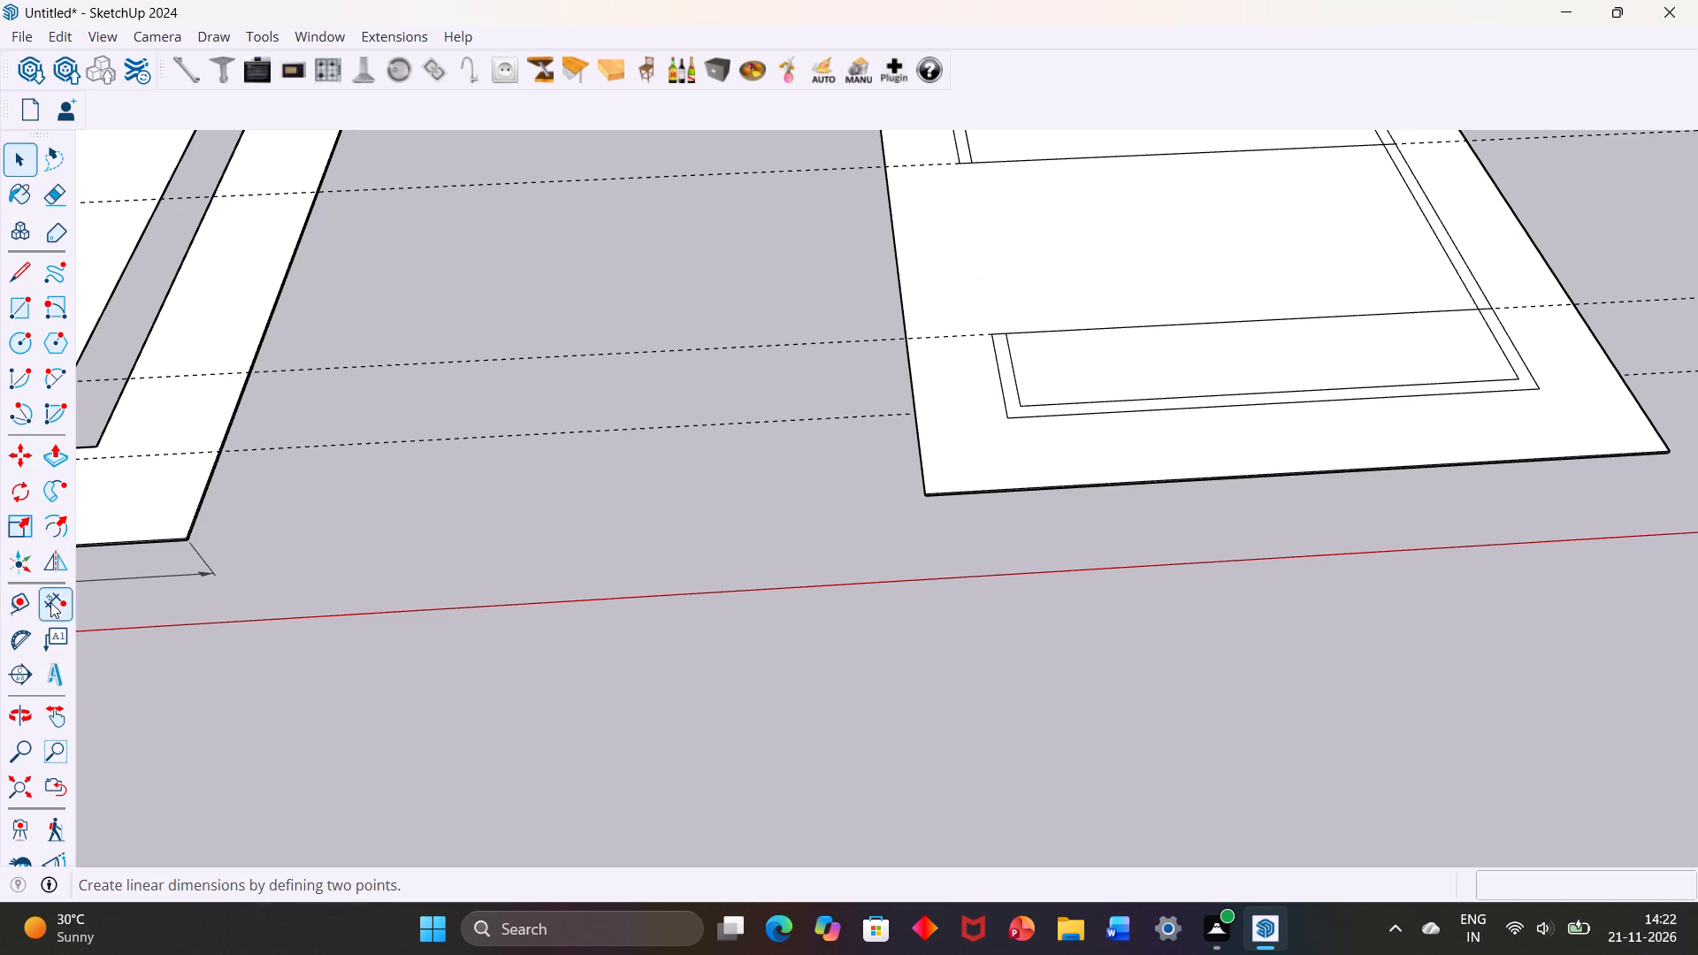
# Place guides 6" inward from each of the two new lines, locked to the green axis.
pyautogui.click(15, 608)
pyautogui.click(1176, 321)
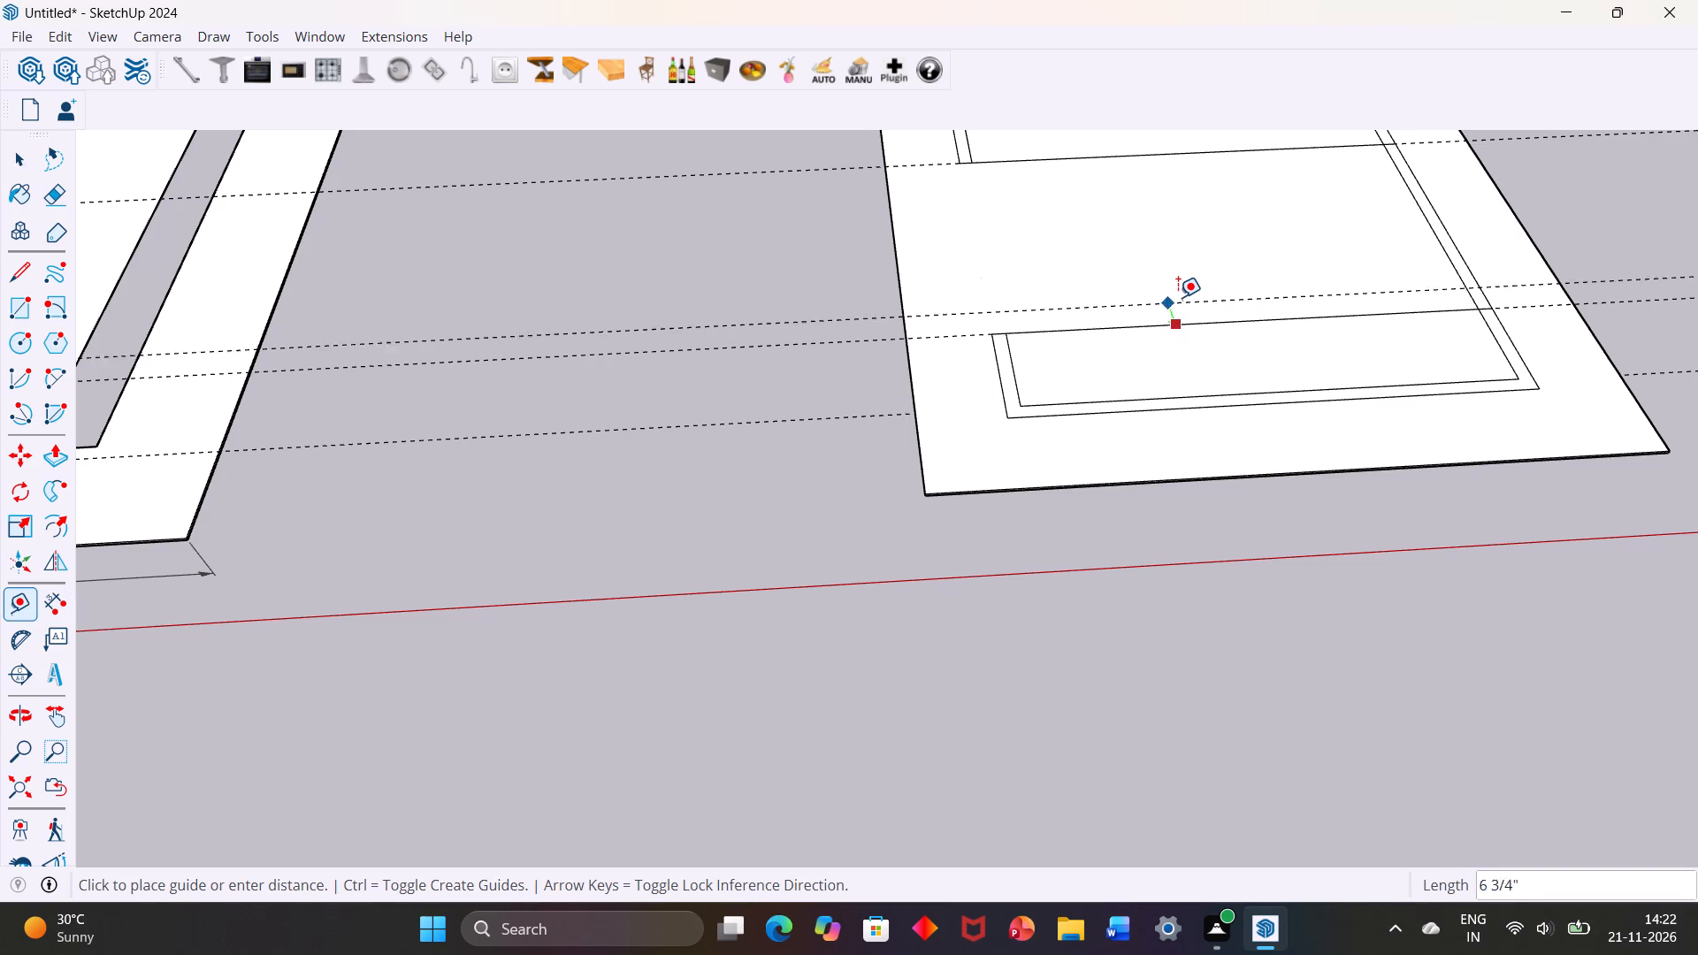
pyautogui.press('Left')
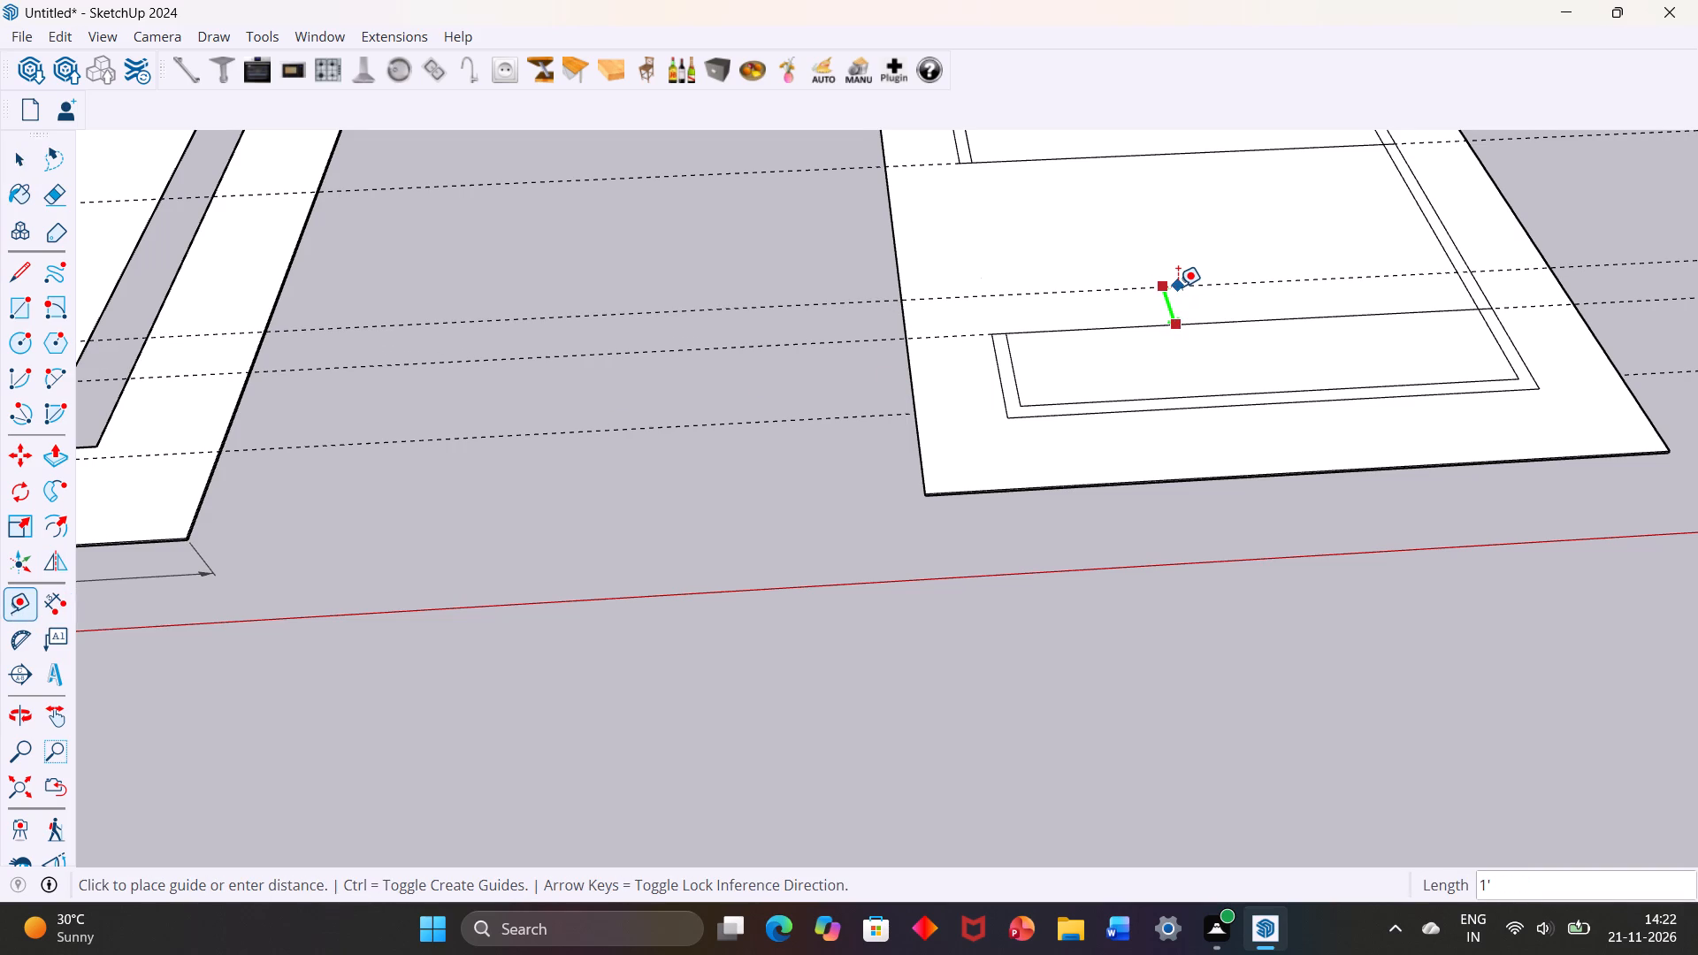
pyautogui.write('6"')
pyautogui.press('Return')
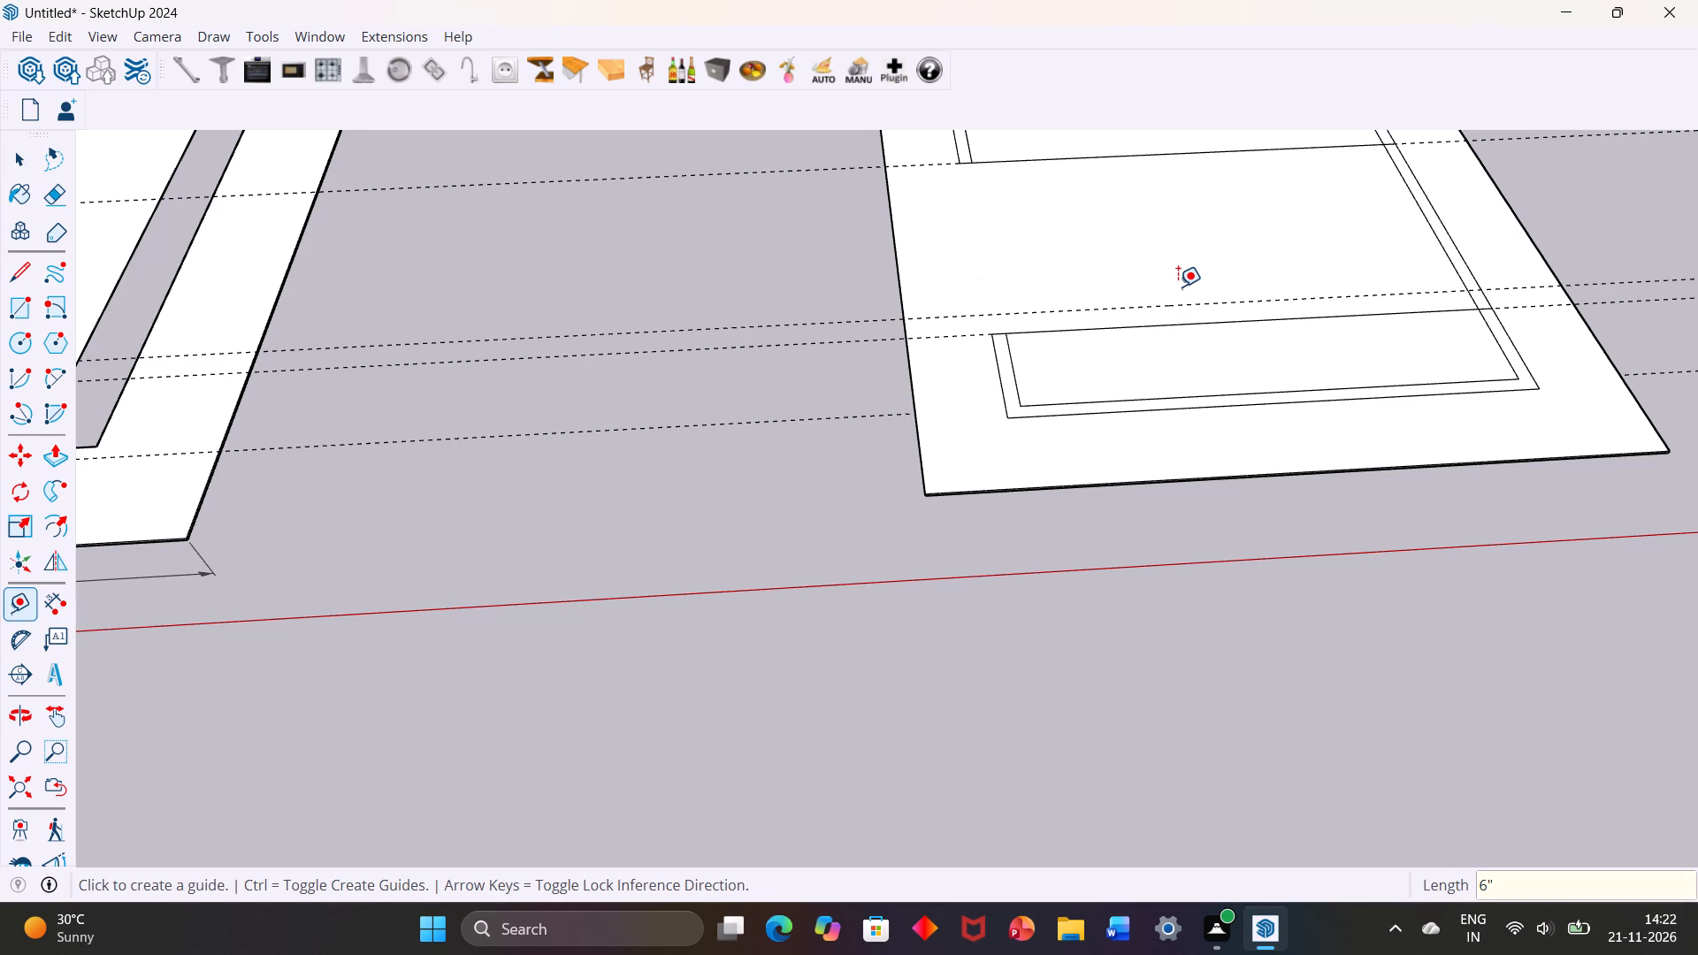
pyautogui.click(1214, 149)
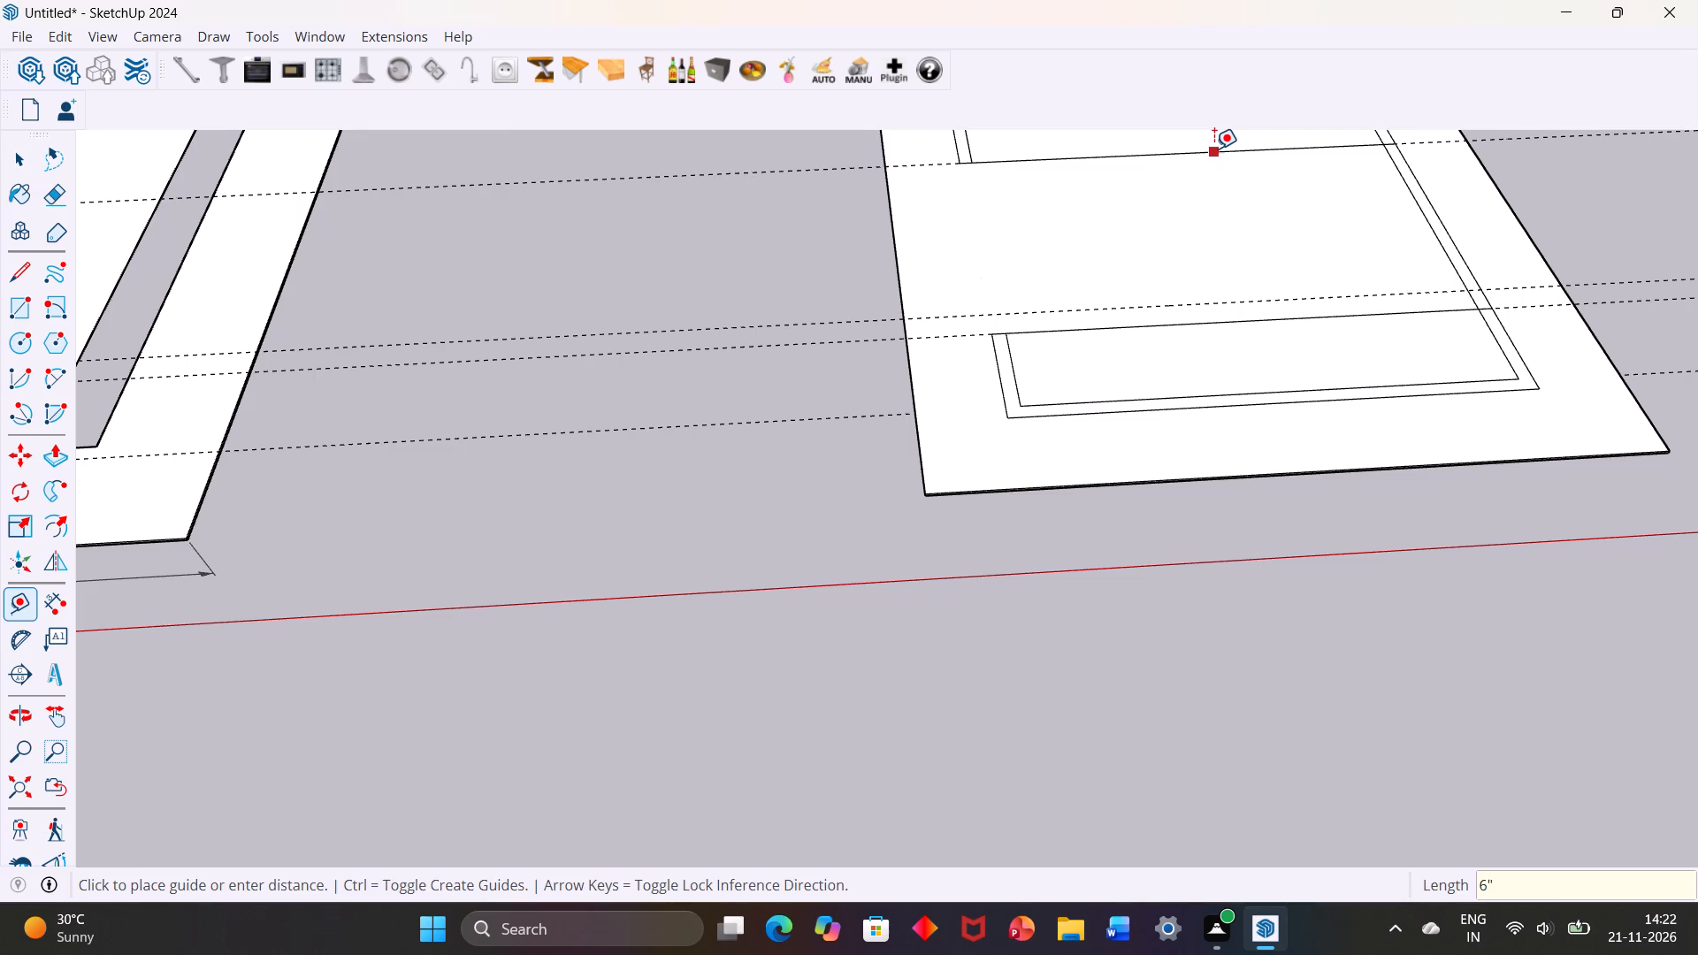
pyautogui.press('Left')
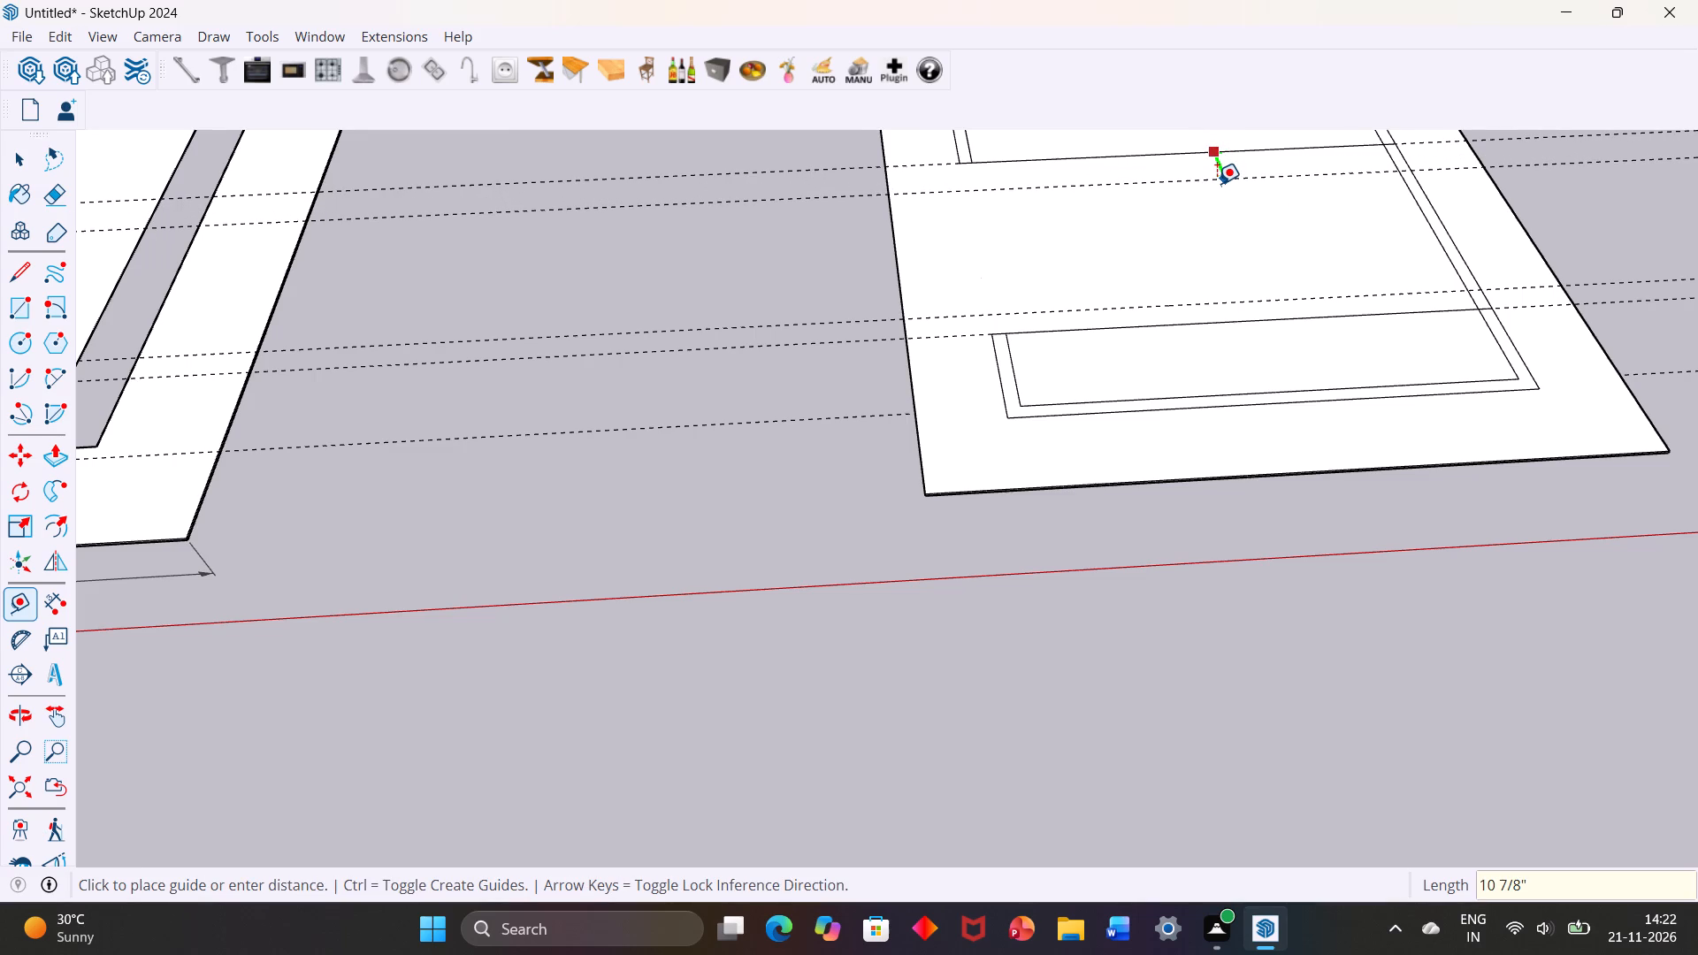
pyautogui.press('6')
pyautogui.hotkey('shift', '"')
pyautogui.press('Return')
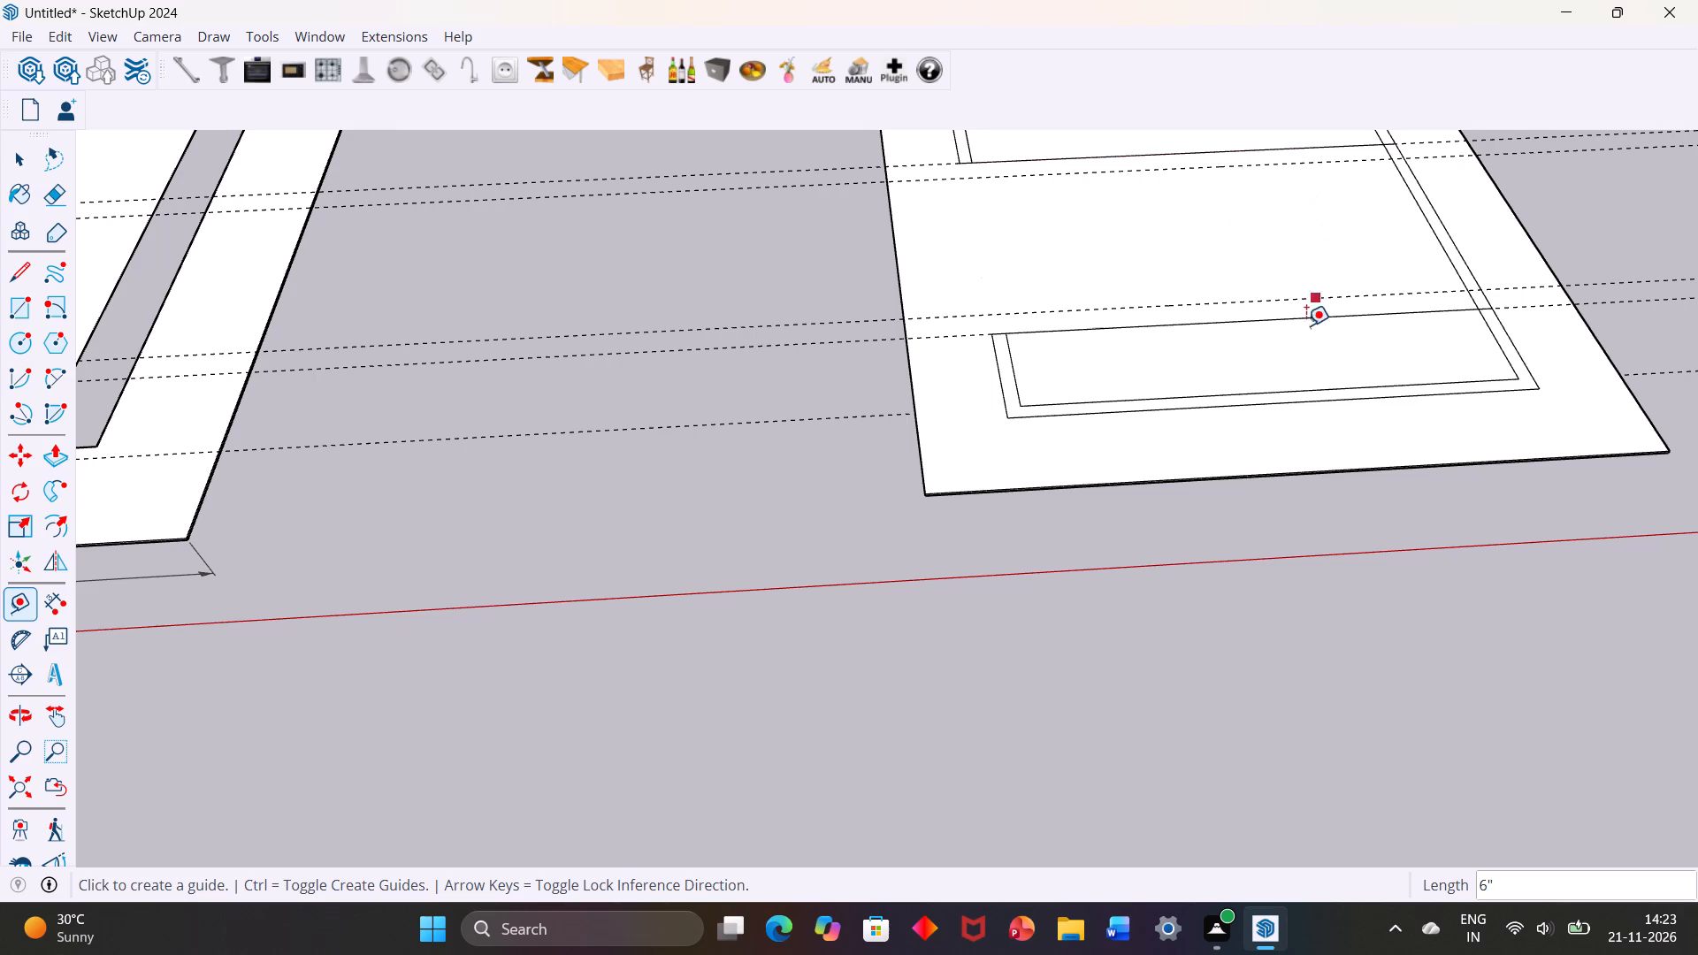
# Place a guide 21" inward from the innermost square's unbroken side edge, and another guide 6" further inward from it.
pyautogui.scroll(-3, 1299, 306)
pyautogui.scroll(2, 1382, 232)
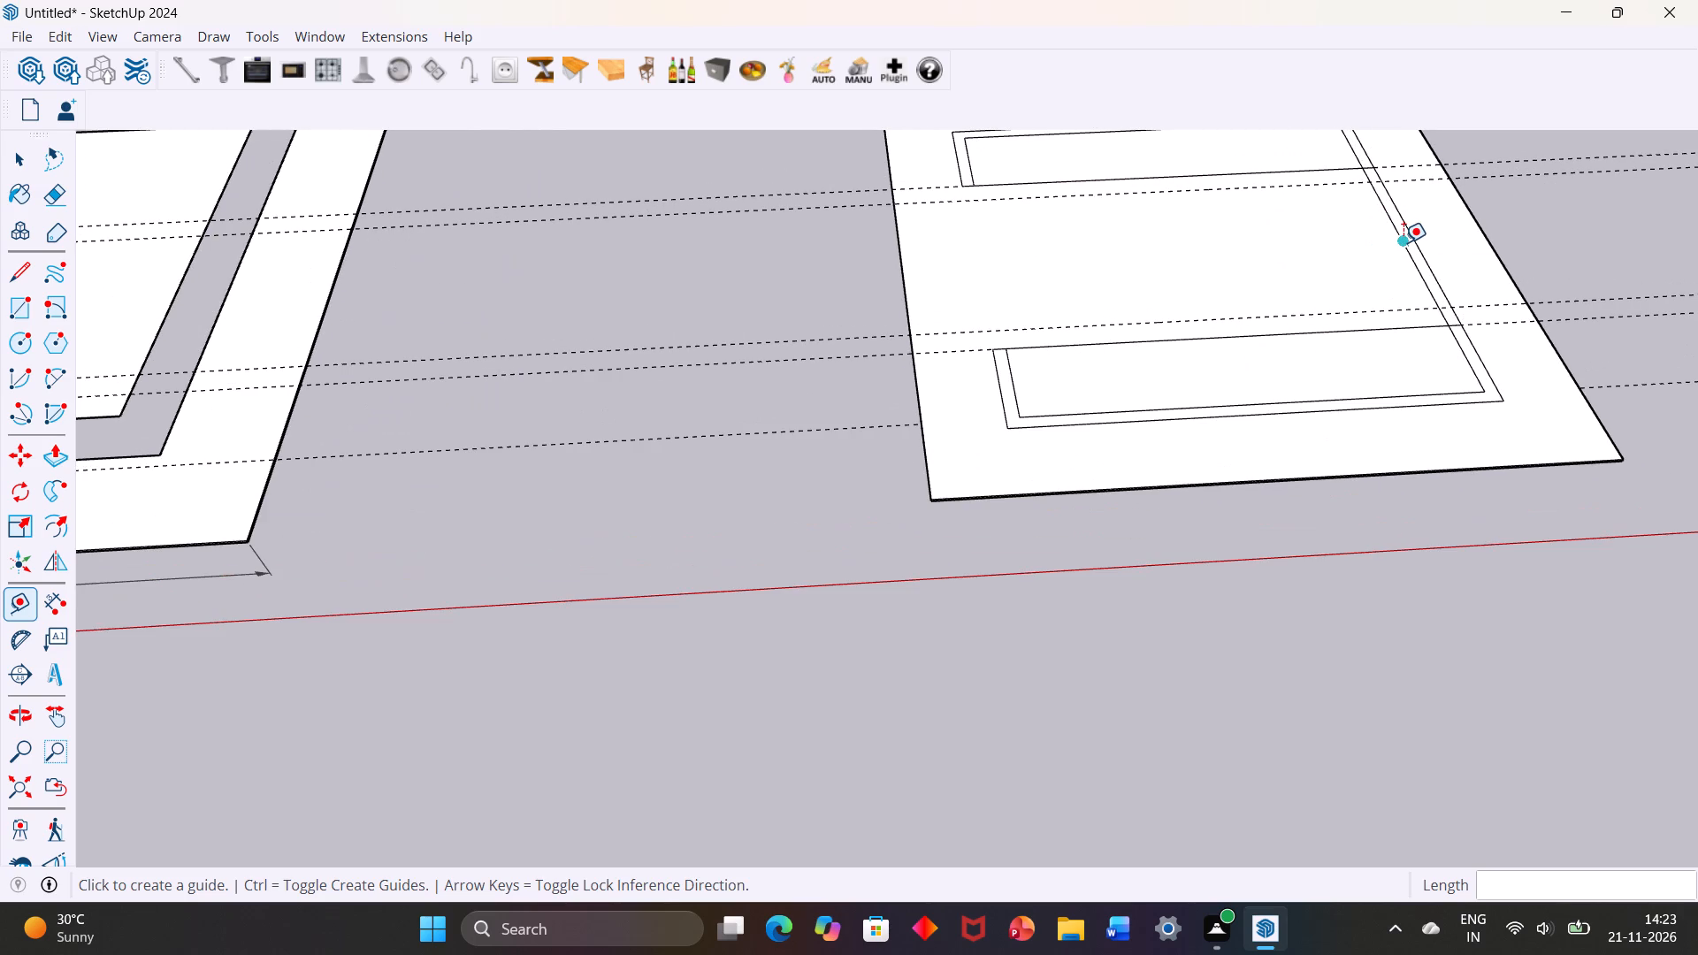
pyautogui.click(1404, 242)
pyautogui.write('21"')
pyautogui.press('Return')
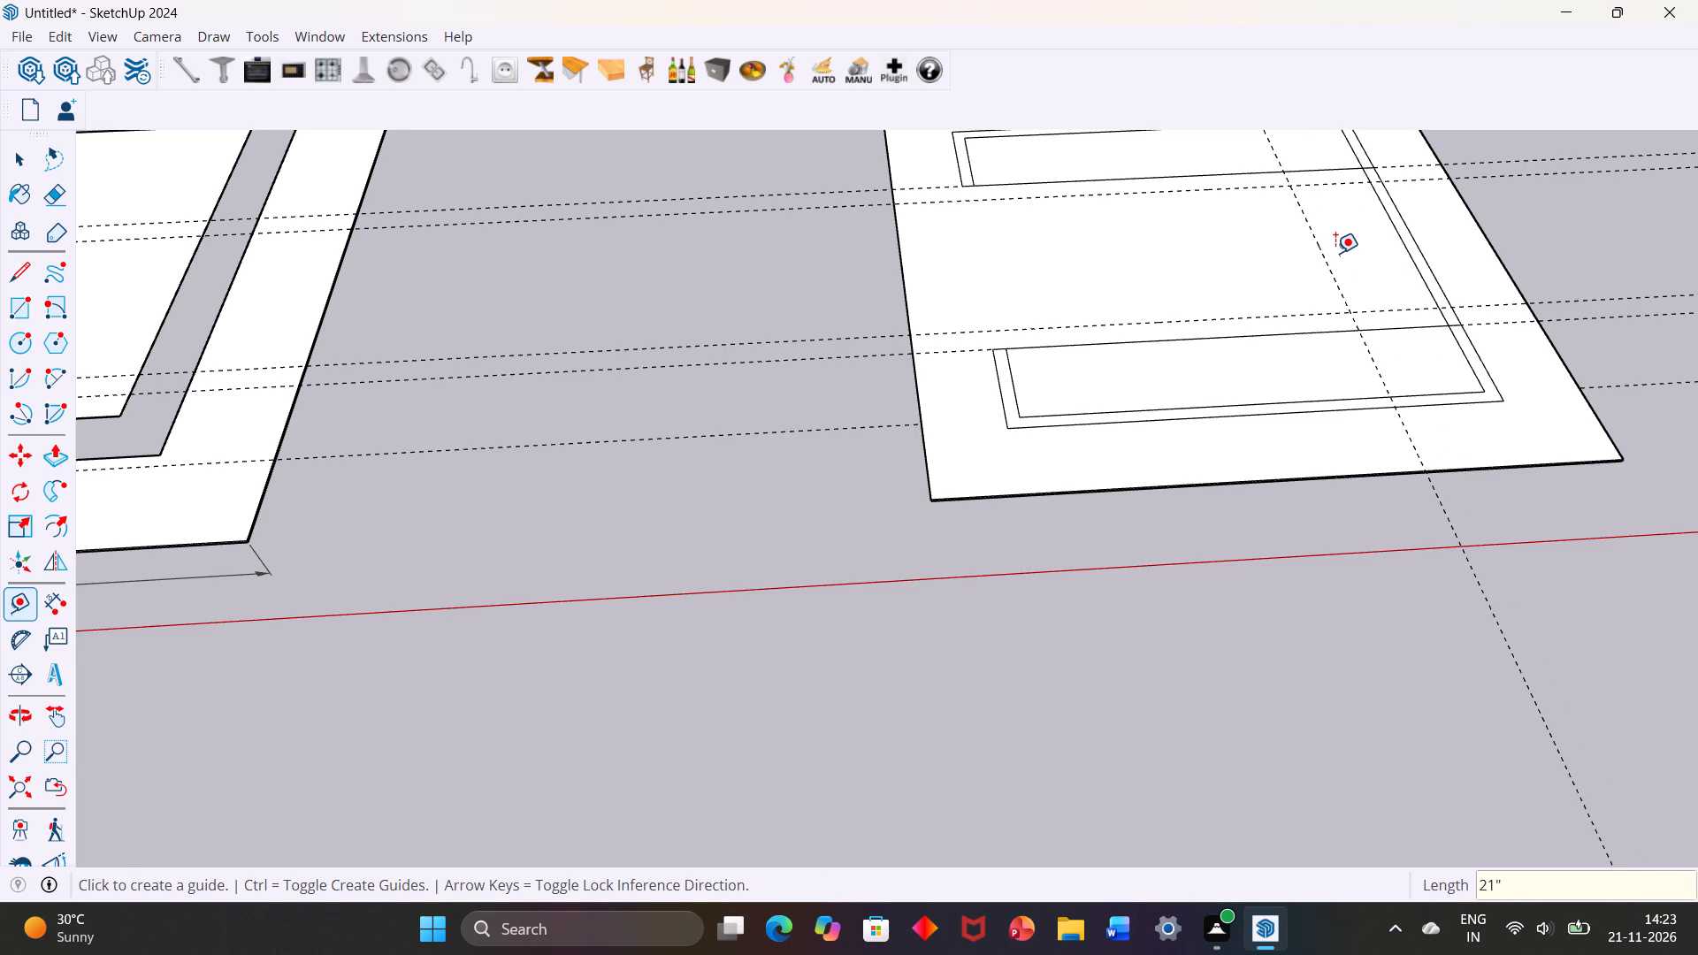
pyautogui.click(1326, 271)
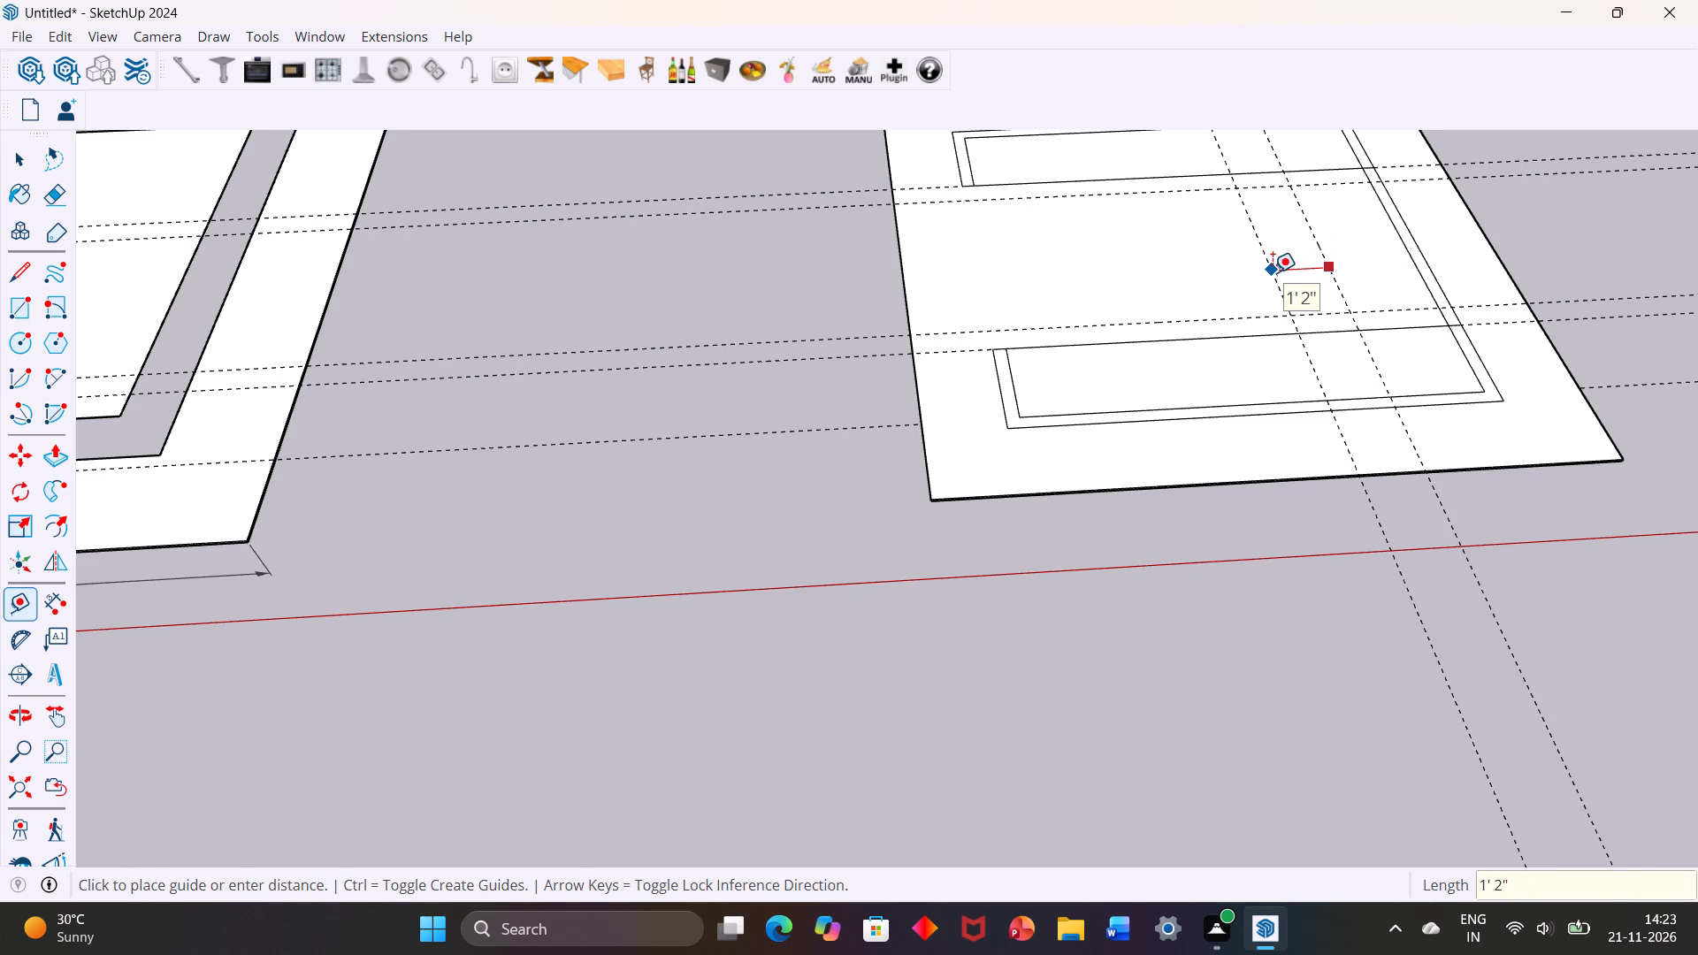
pyautogui.write('6"')
pyautogui.press('Return')
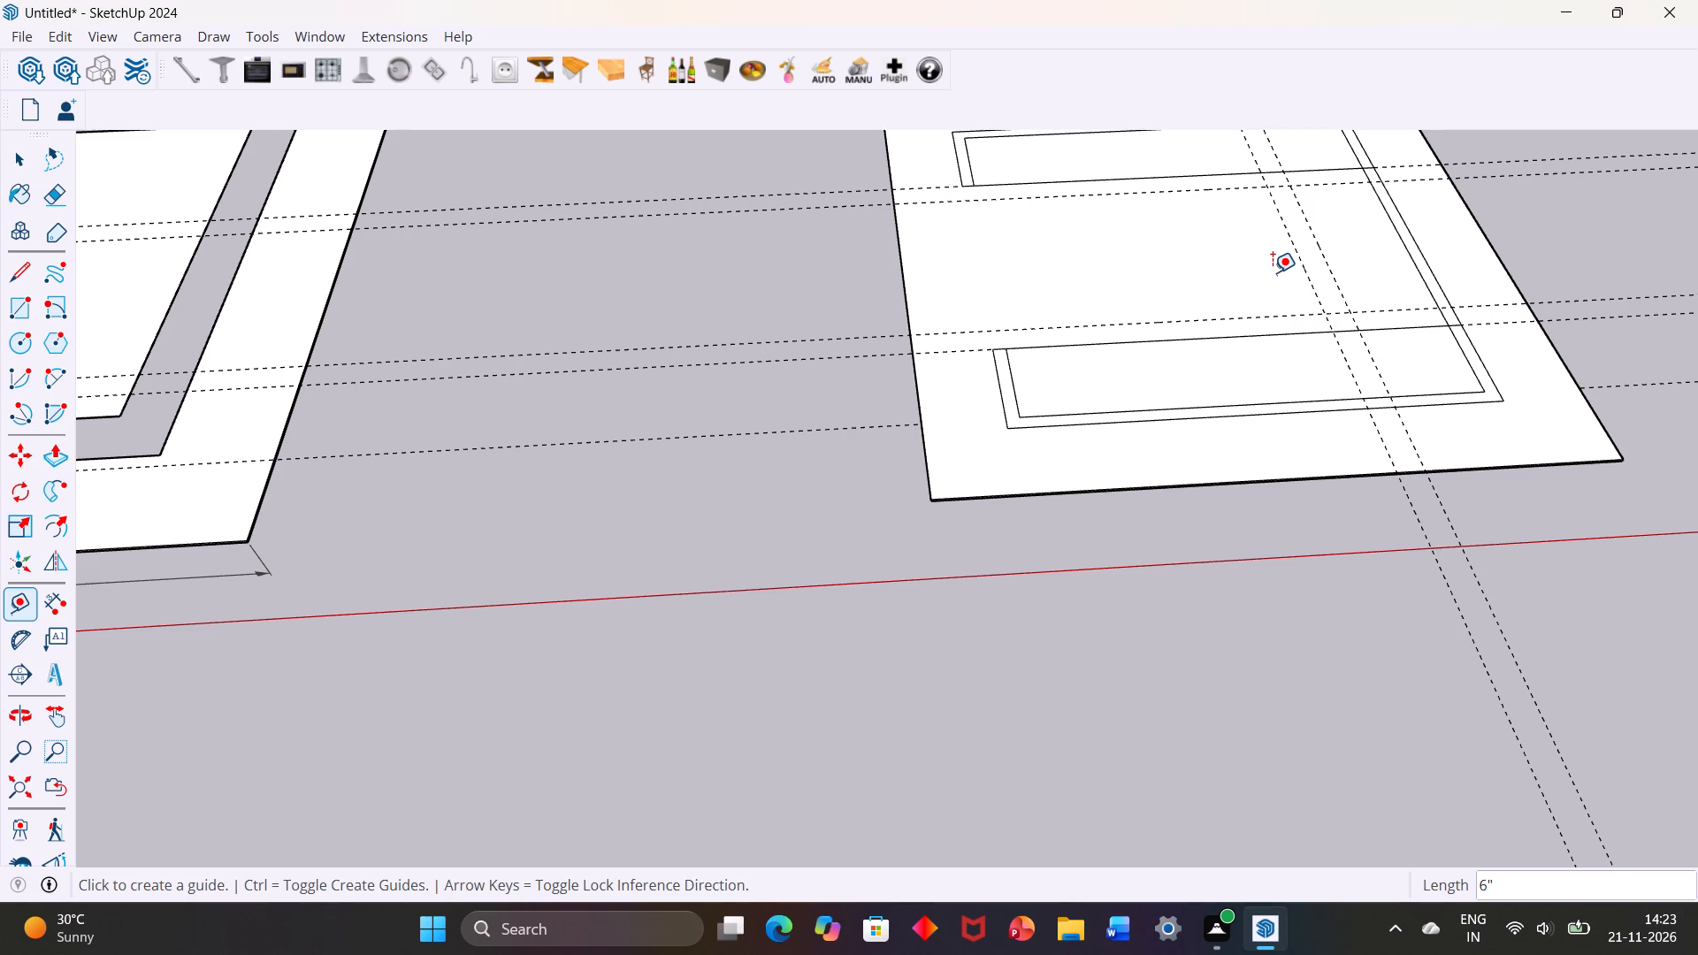
pyautogui.press('space')
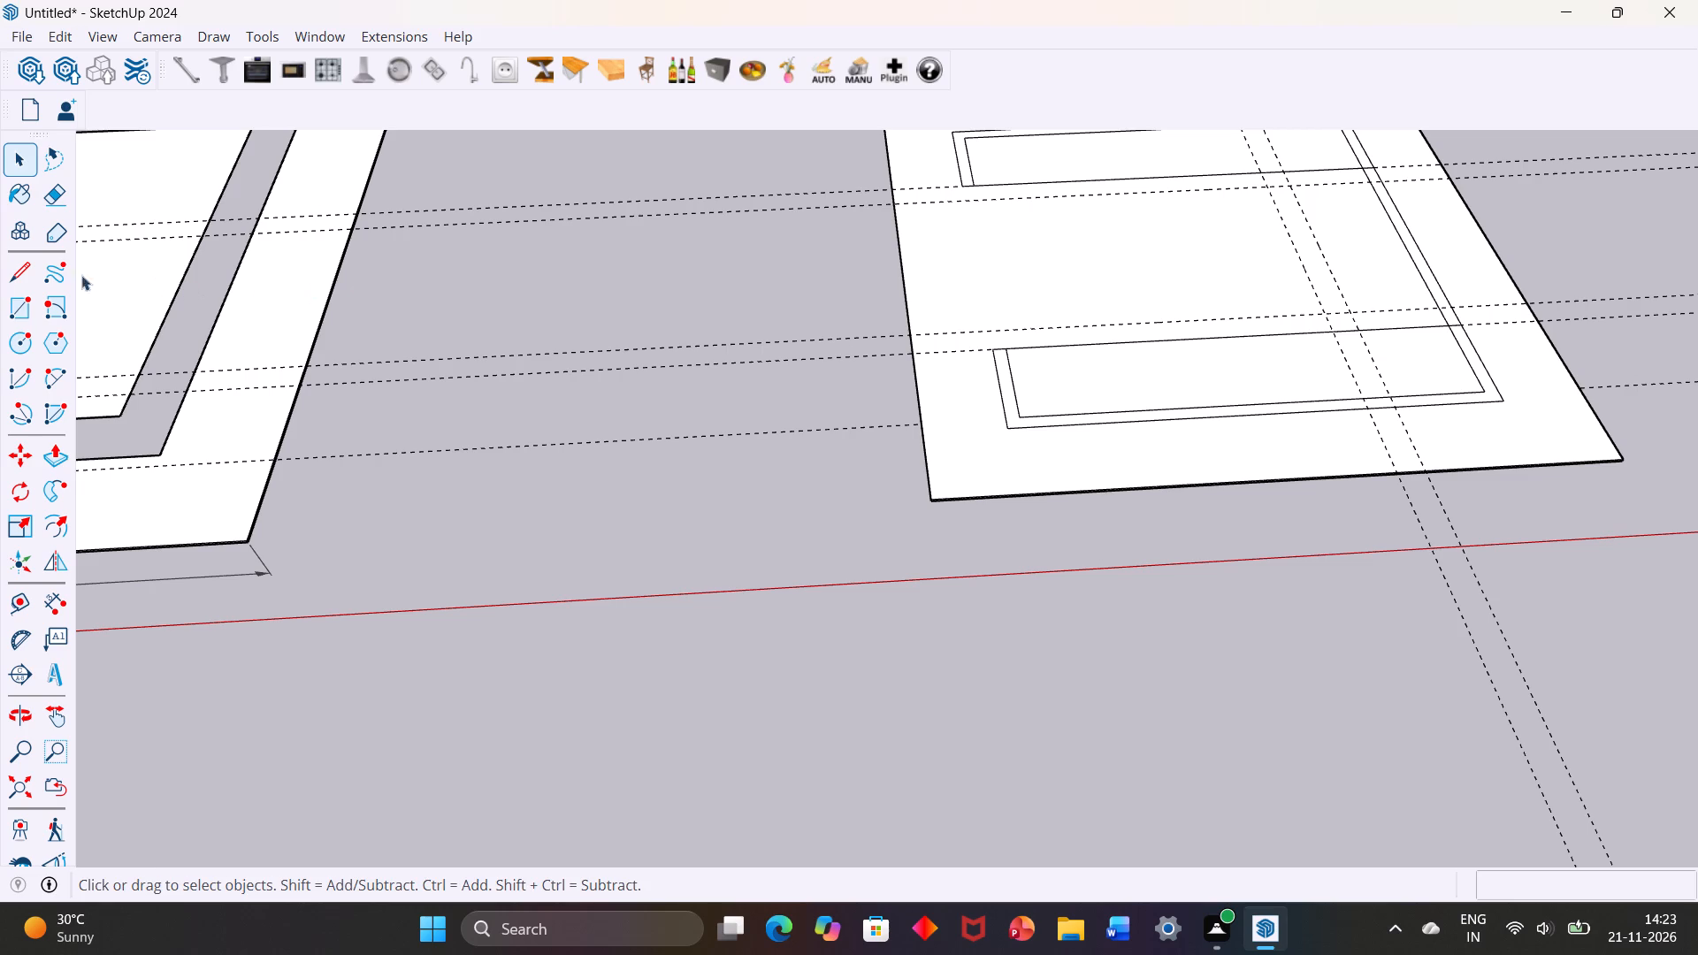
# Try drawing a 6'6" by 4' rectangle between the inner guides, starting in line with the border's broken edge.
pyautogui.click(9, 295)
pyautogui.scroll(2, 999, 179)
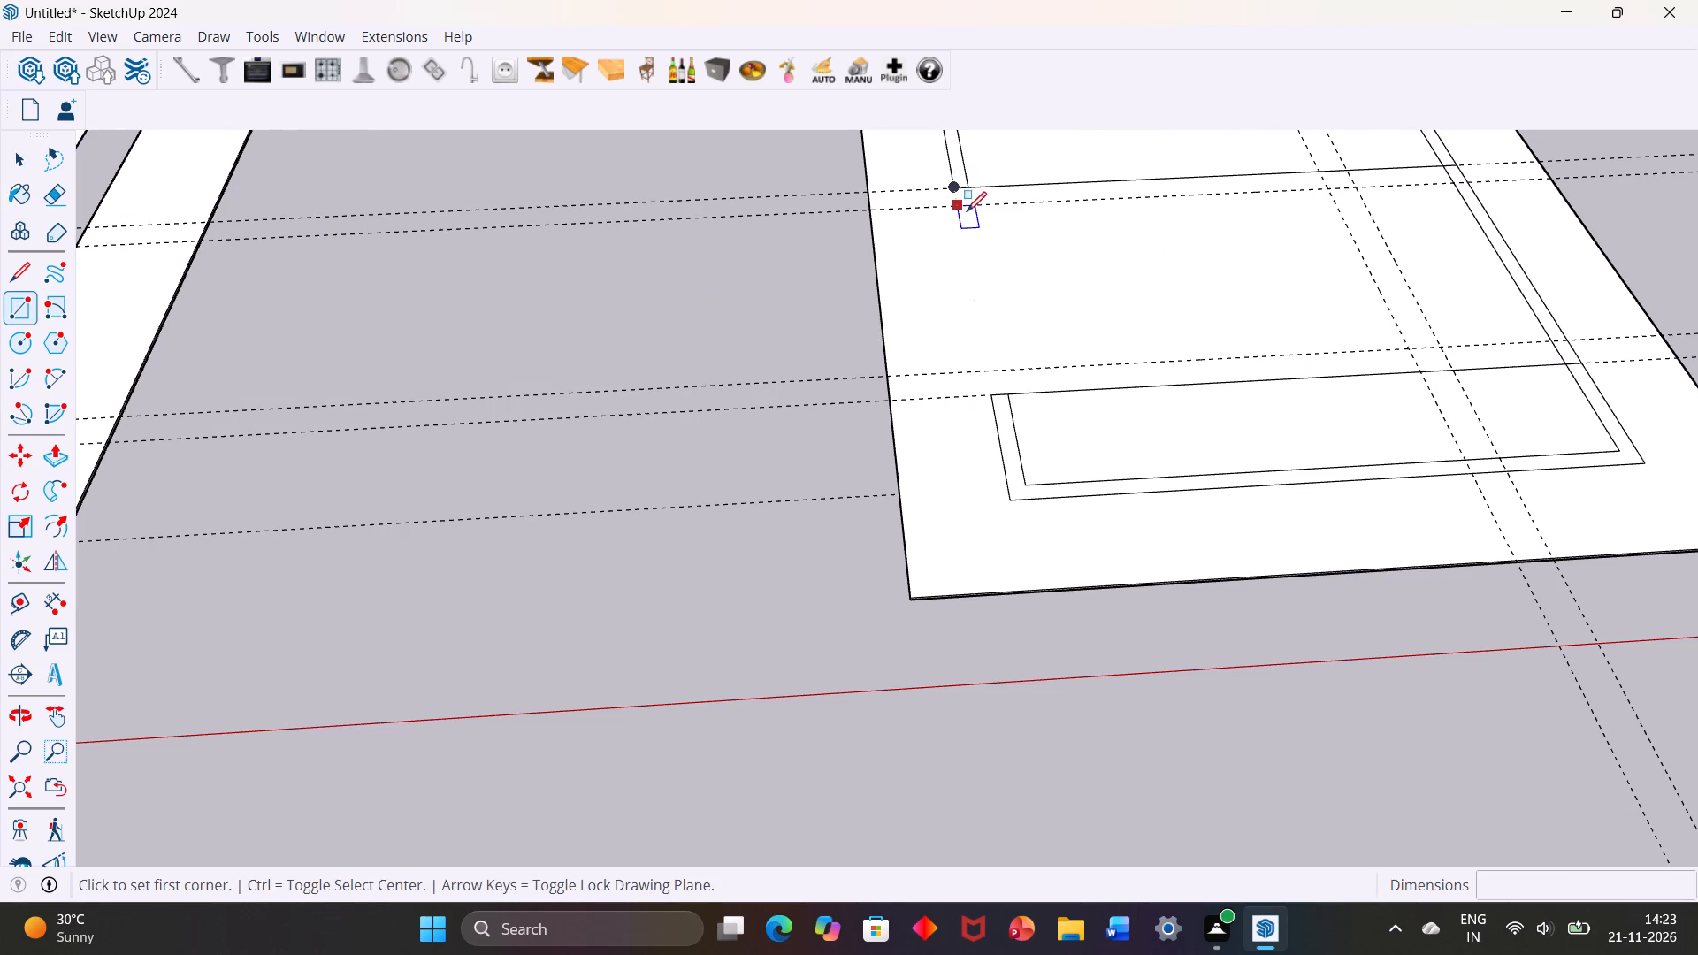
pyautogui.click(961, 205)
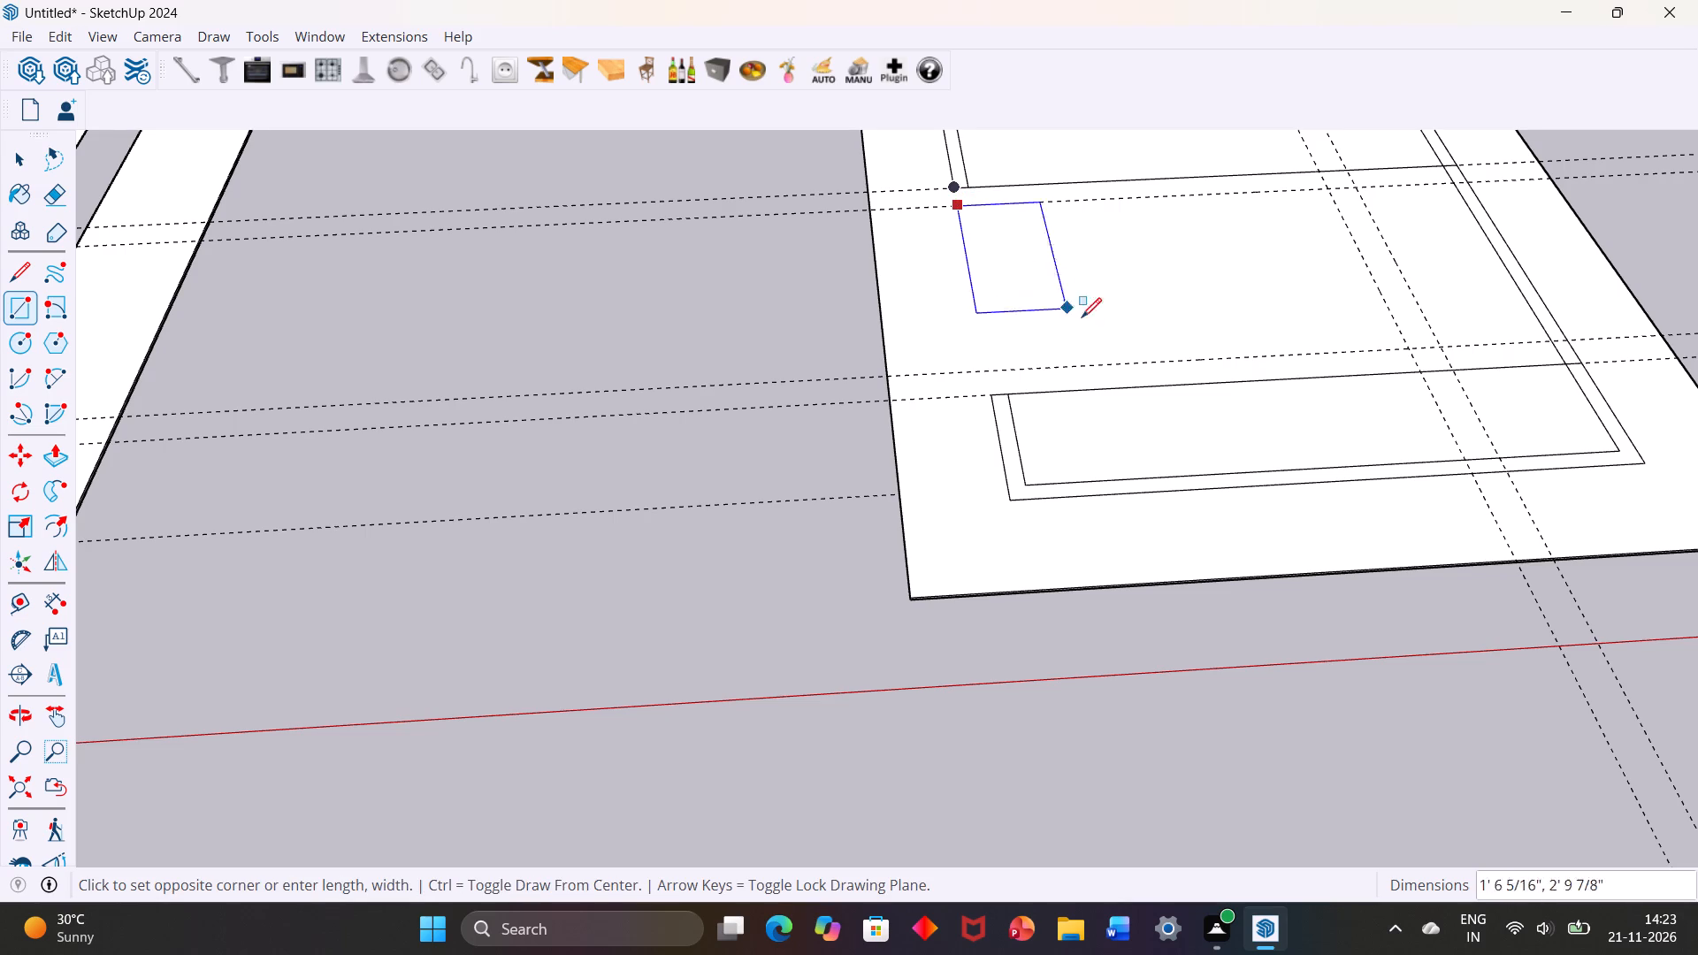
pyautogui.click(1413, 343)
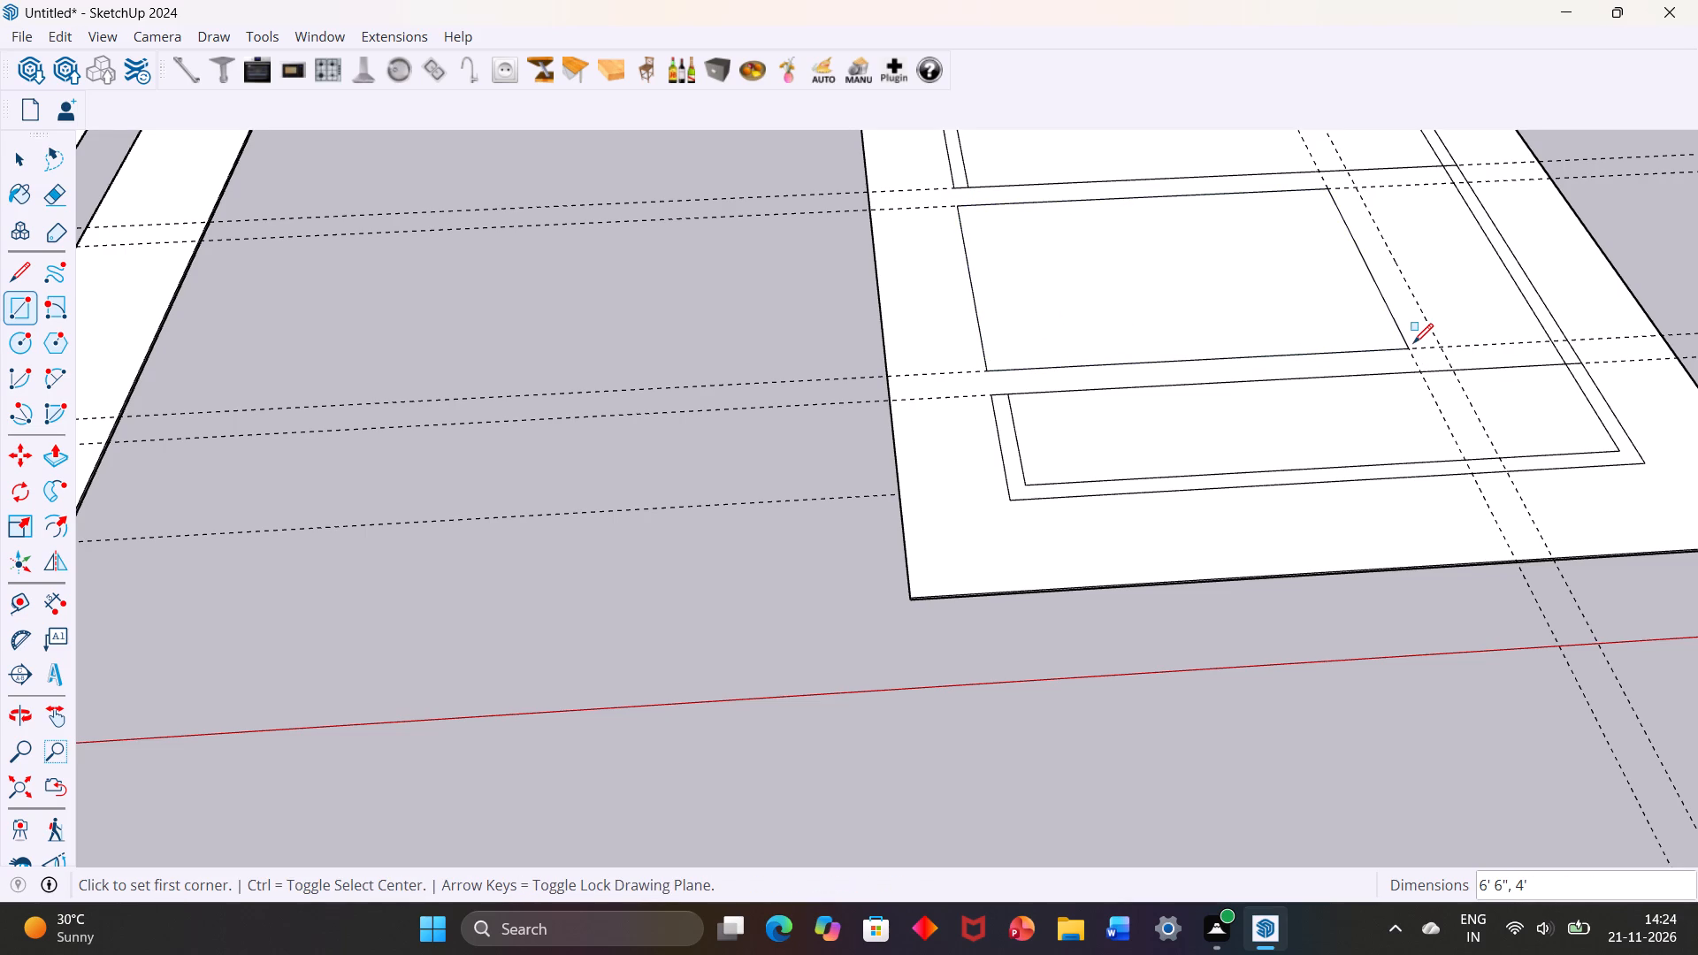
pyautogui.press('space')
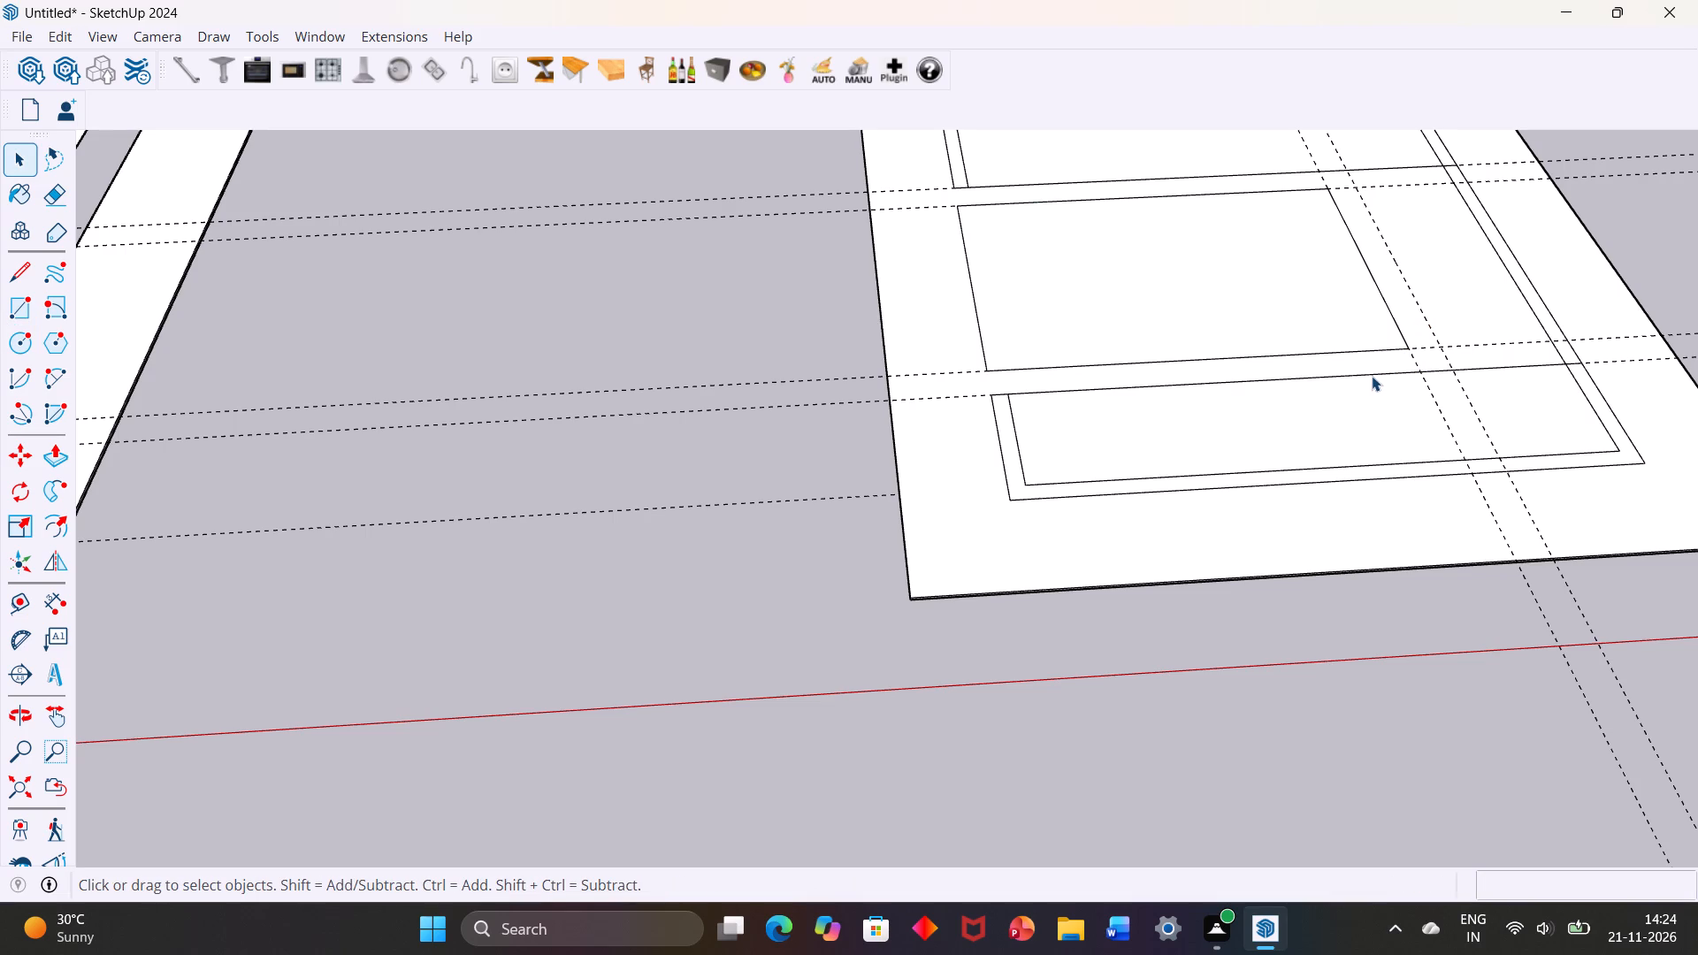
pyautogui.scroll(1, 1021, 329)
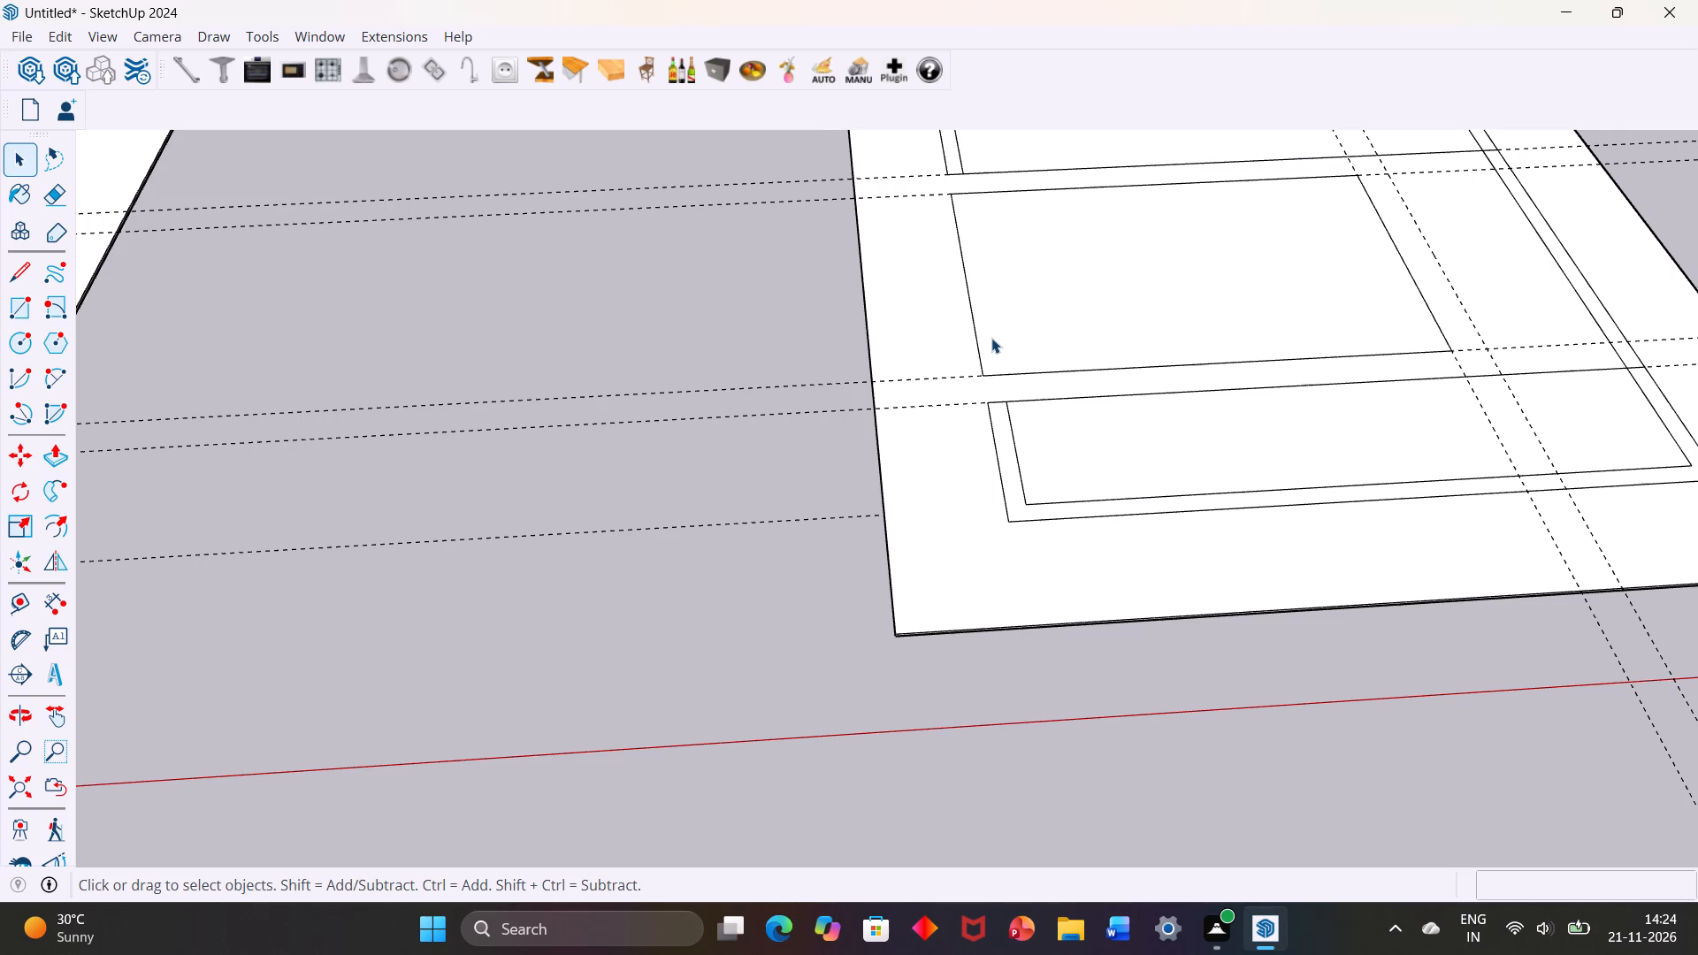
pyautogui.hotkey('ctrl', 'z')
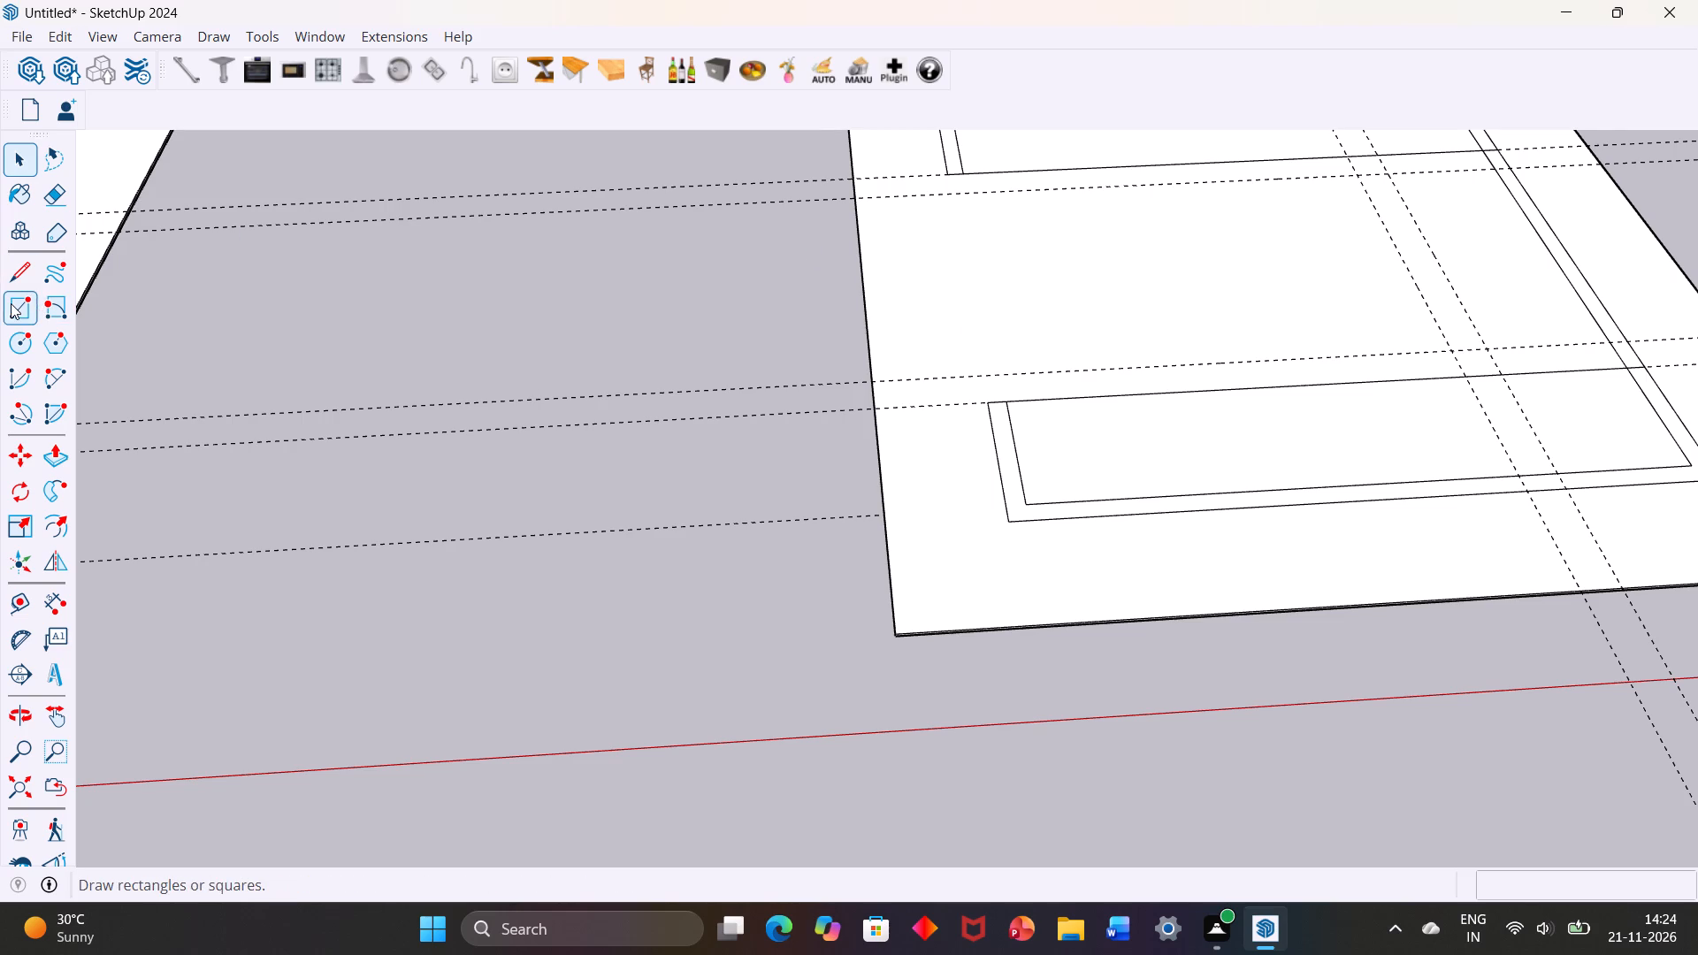
# Draw an 8' by 4' rectangle between the inner guides, from the slab's outer edge to the innermost guide intersection.
pyautogui.click(11, 303)
pyautogui.click(854, 197)
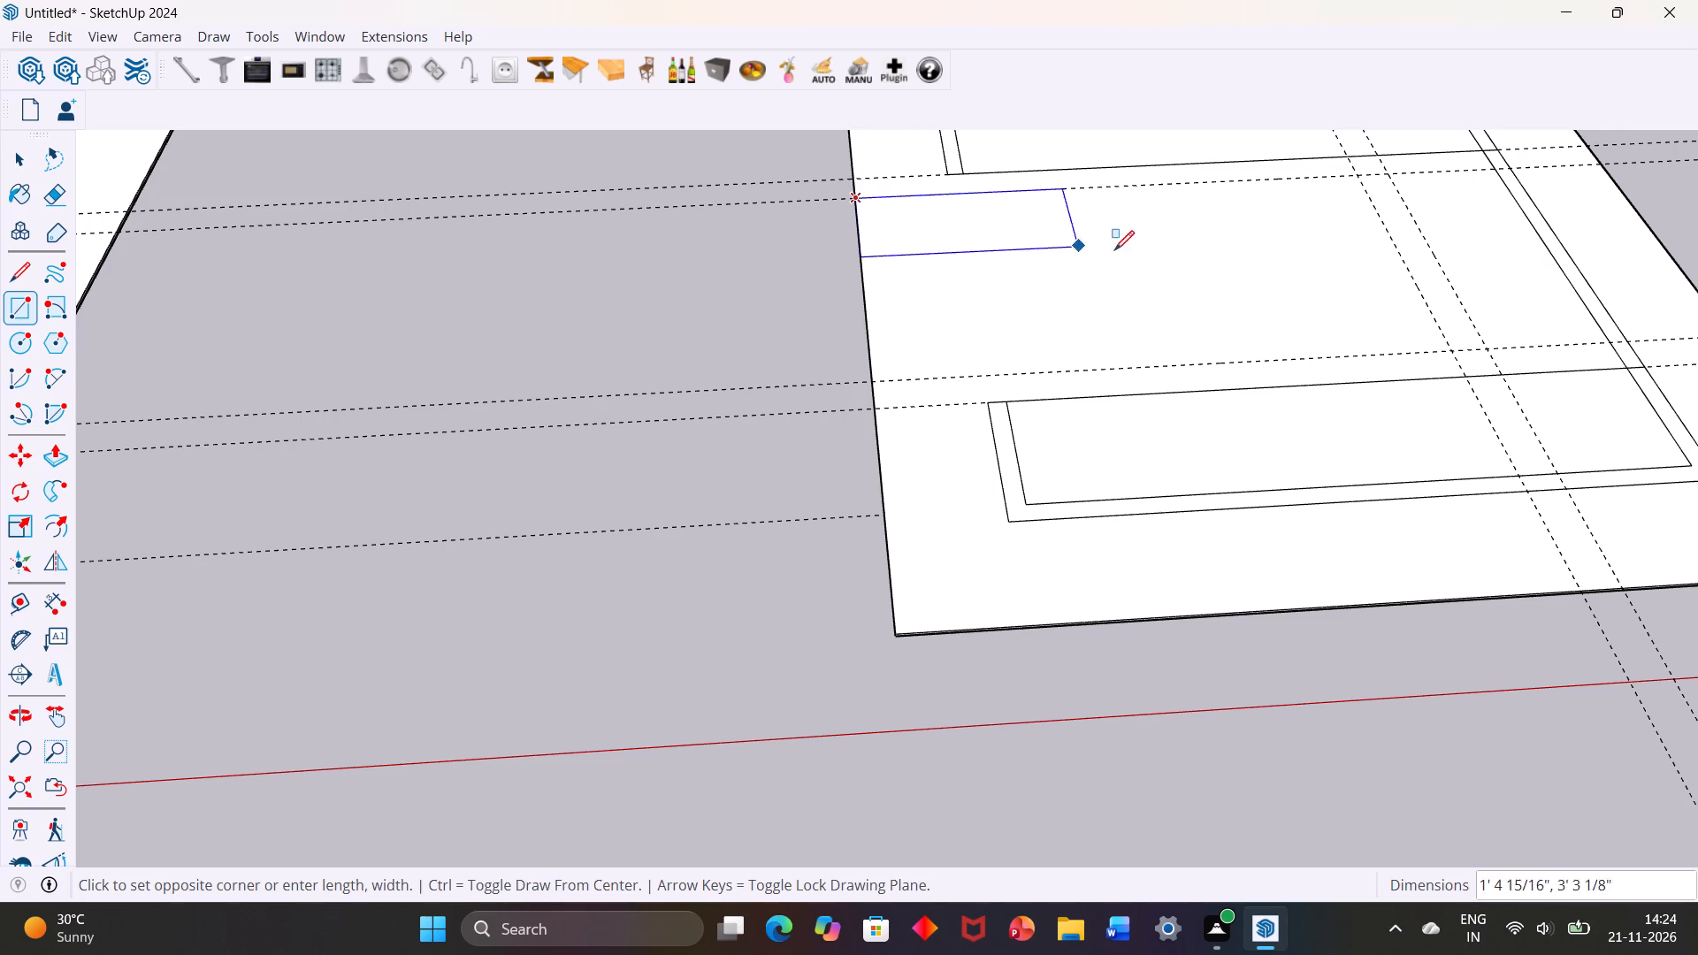
pyautogui.click(1456, 348)
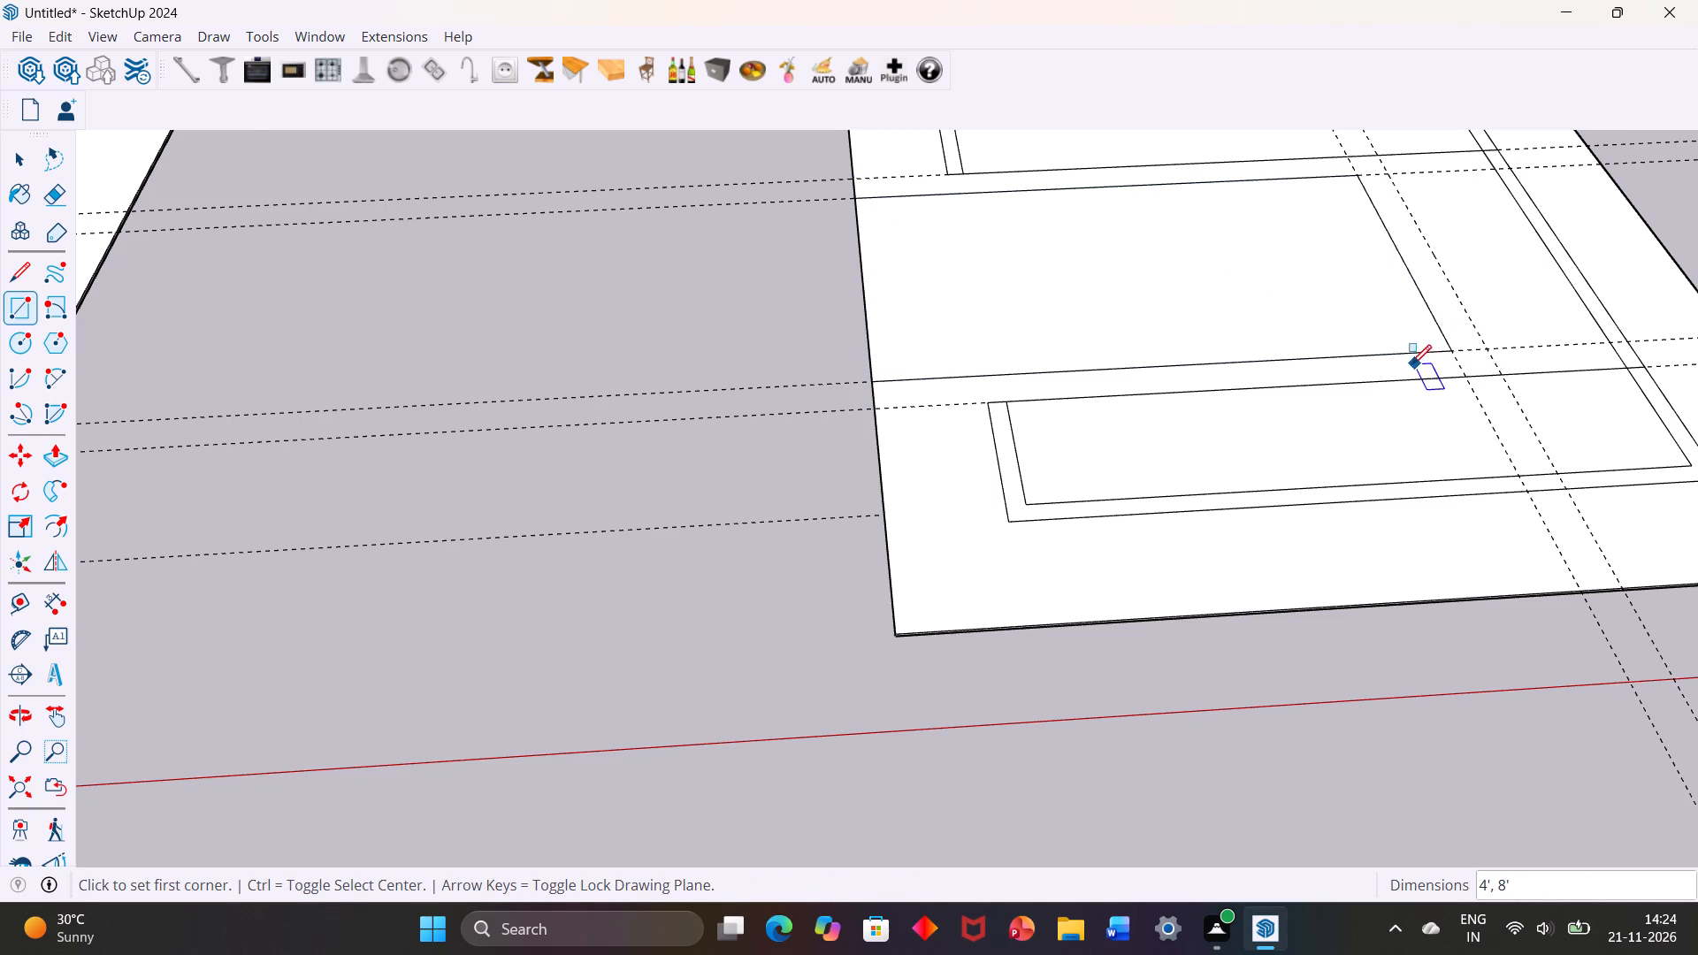
pyautogui.scroll(-1, 1319, 338)
pyautogui.scroll(2, 1392, 311)
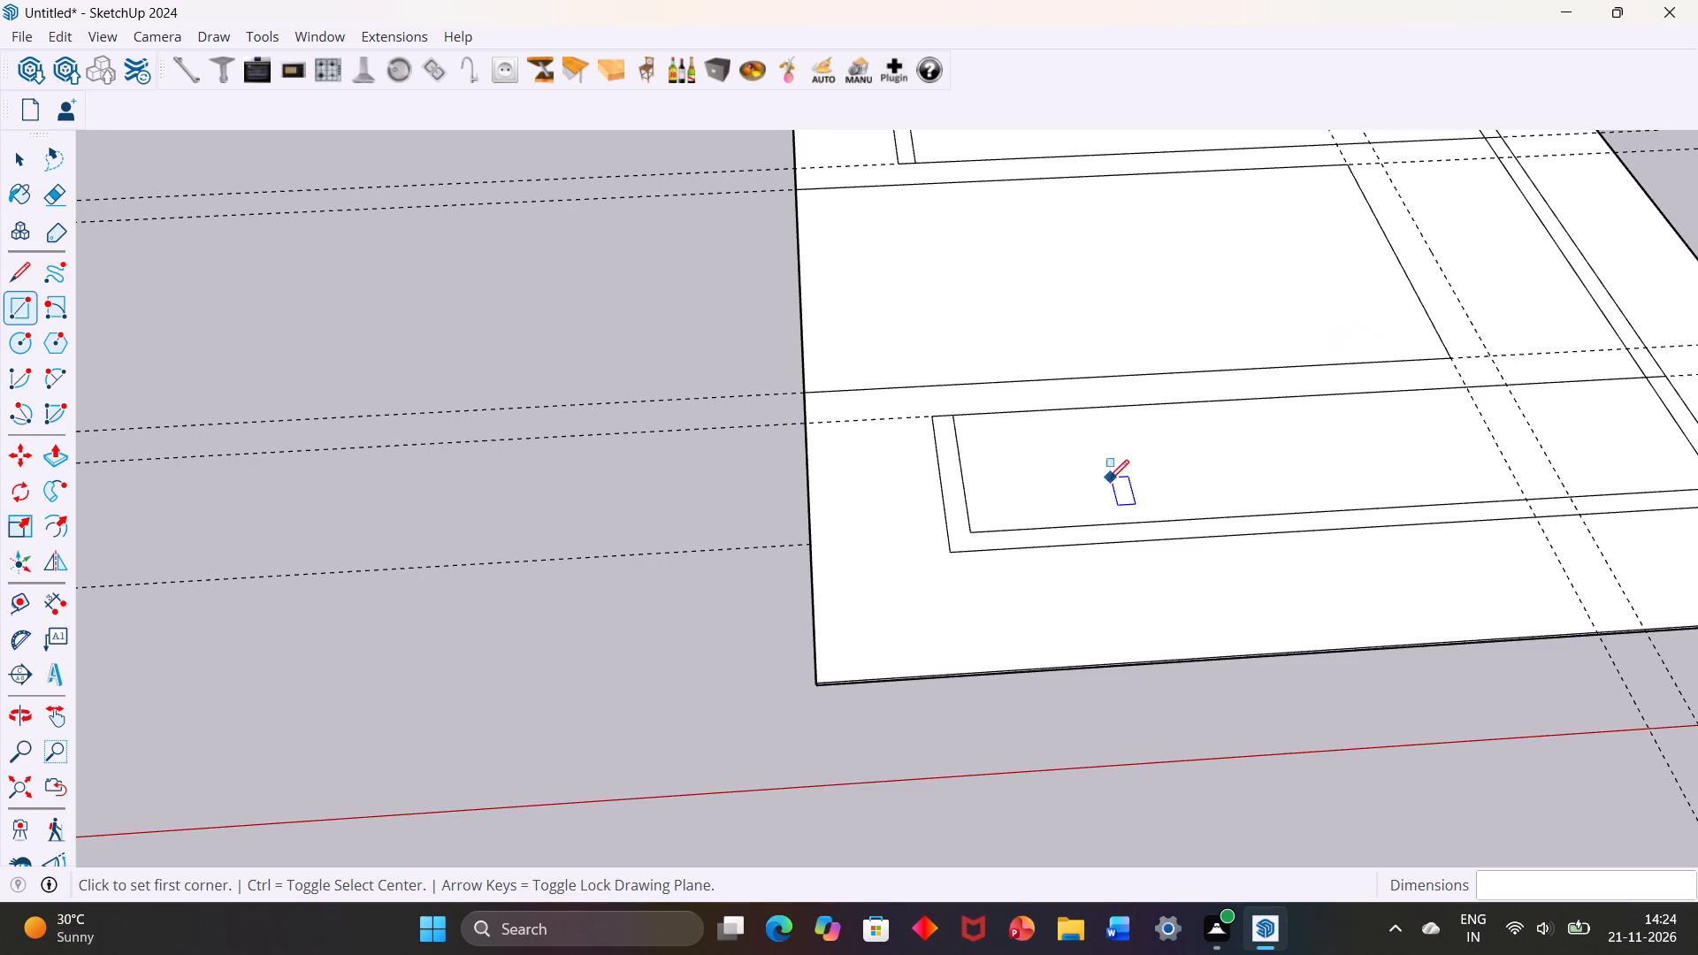
pyautogui.press('space')
# Offset the edges of the 8' by 4' rectangle inward by 12".
pyautogui.scroll(-2, 937, 421)
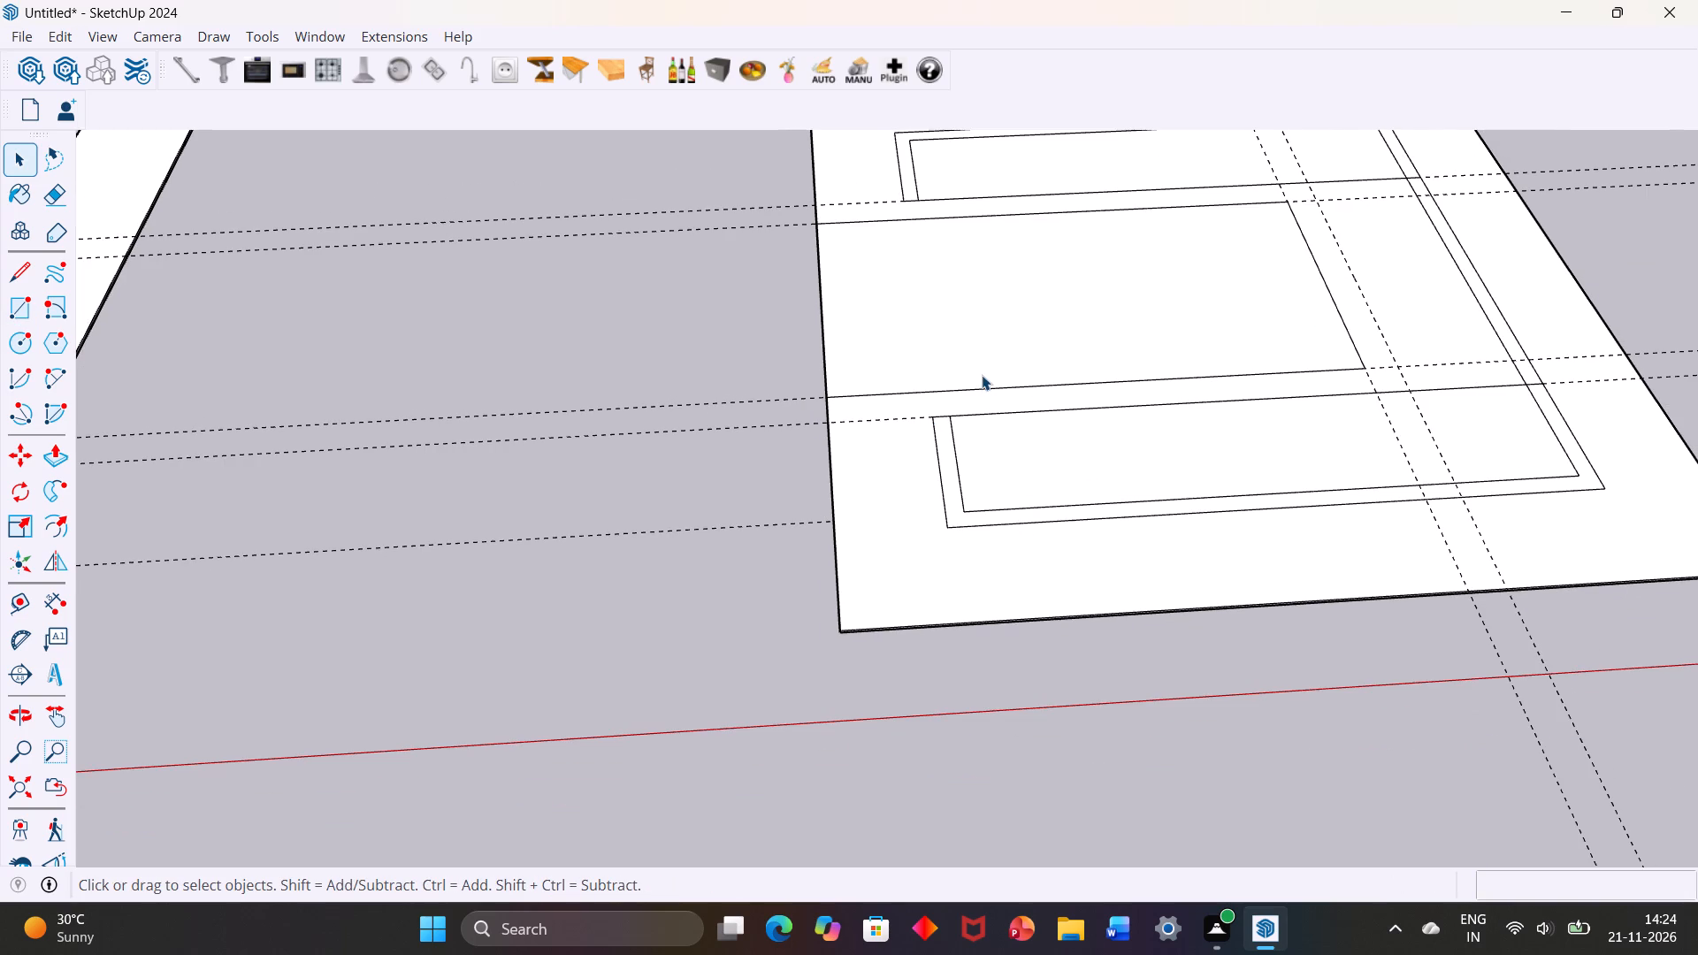
pyautogui.scroll(1, 982, 375)
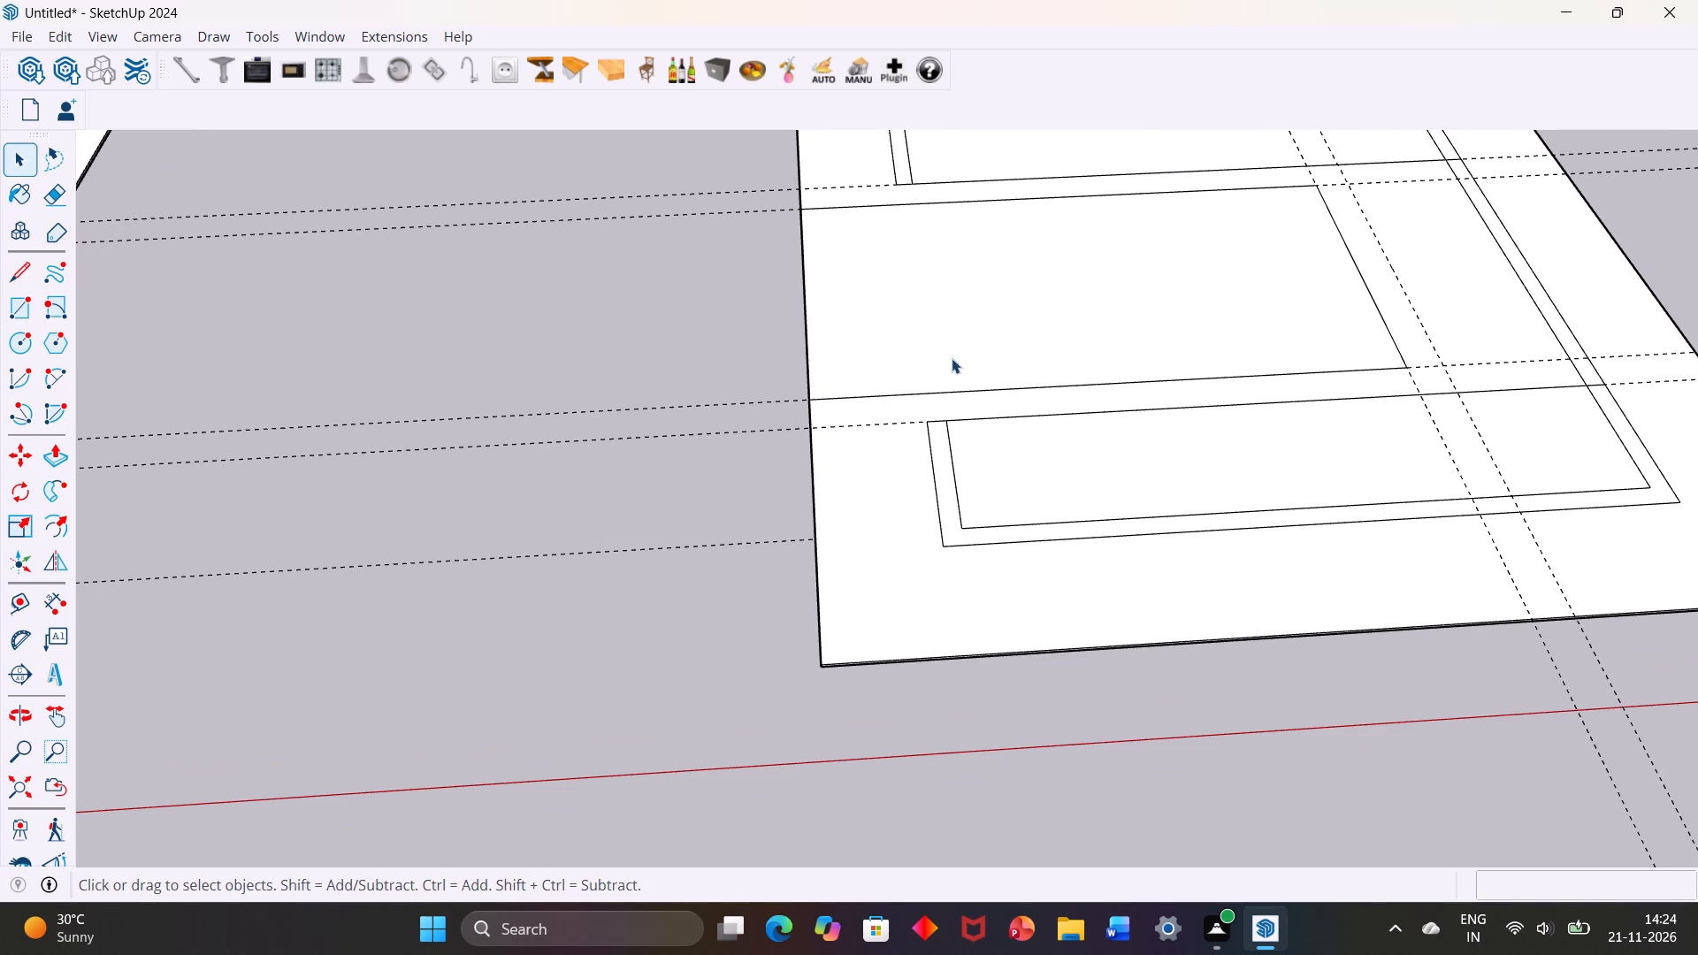
pyautogui.click(917, 351)
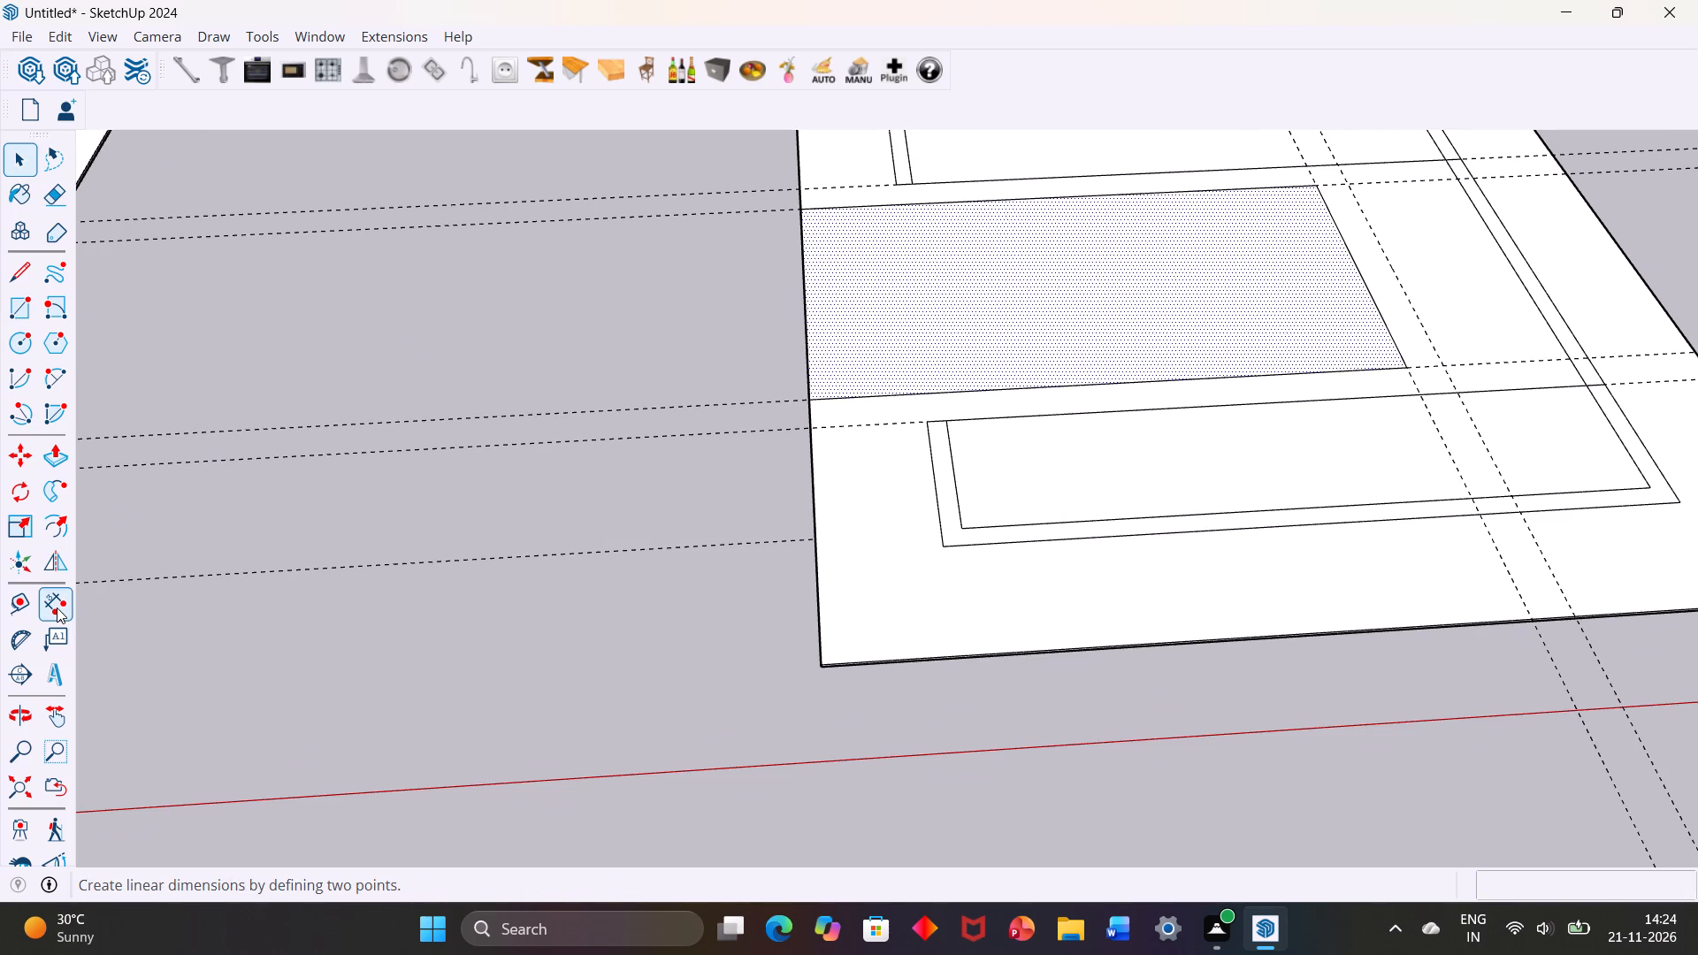
pyautogui.click(50, 522)
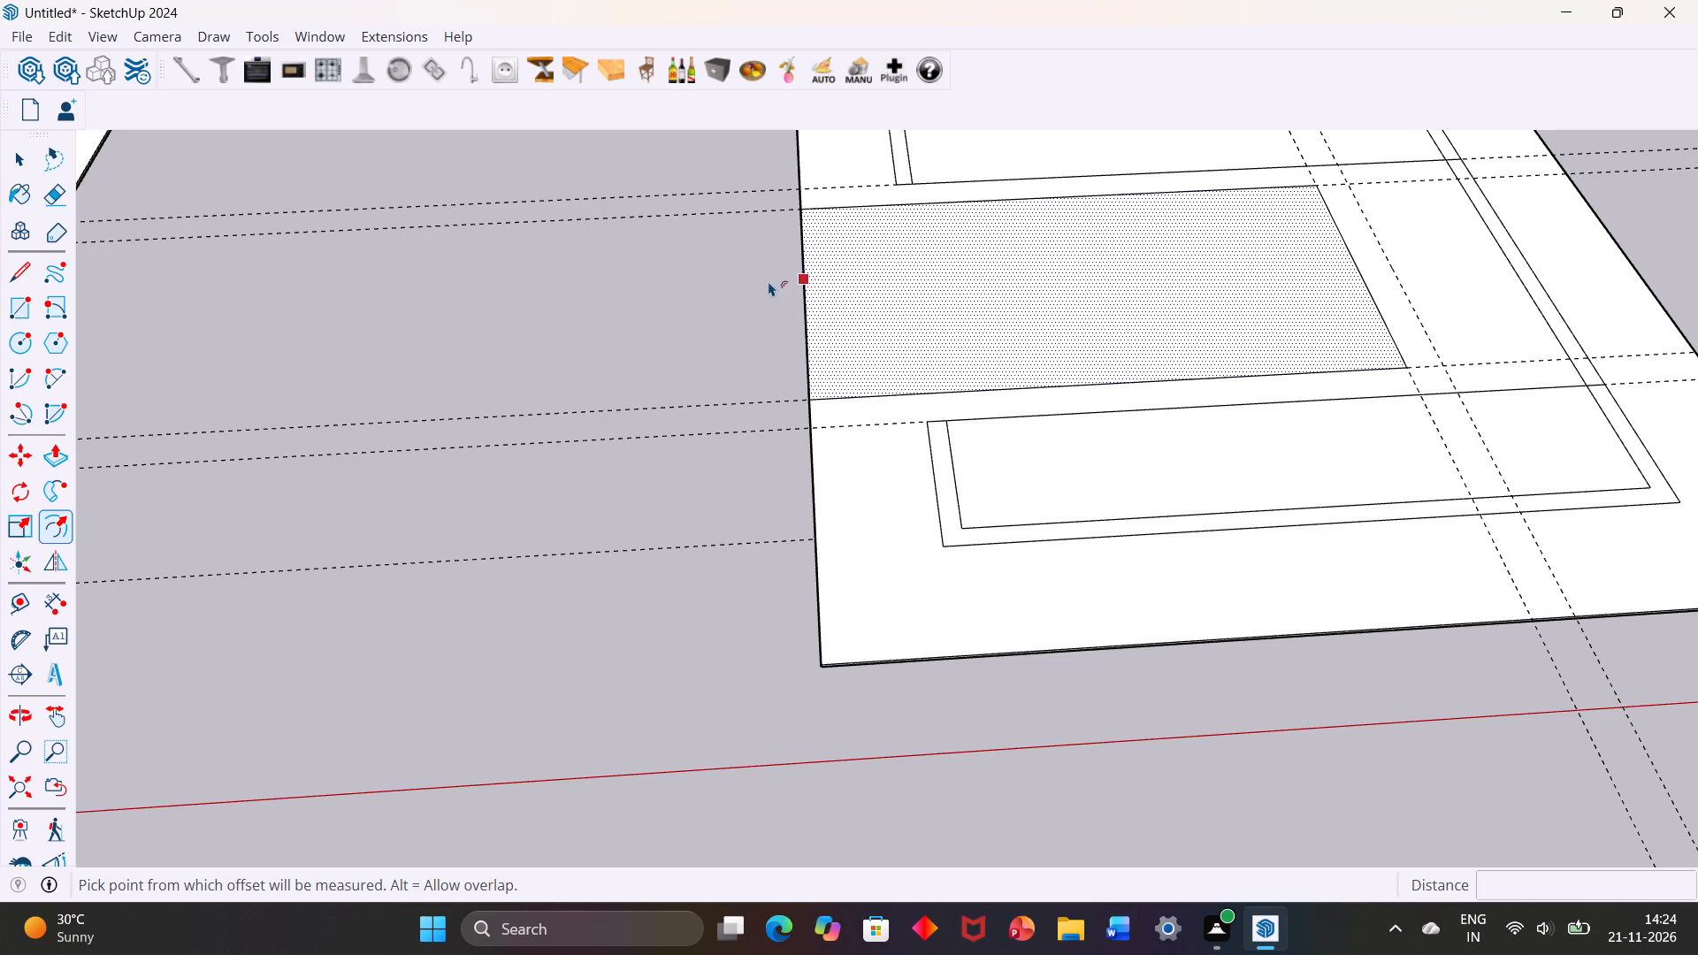
pyautogui.click(811, 298)
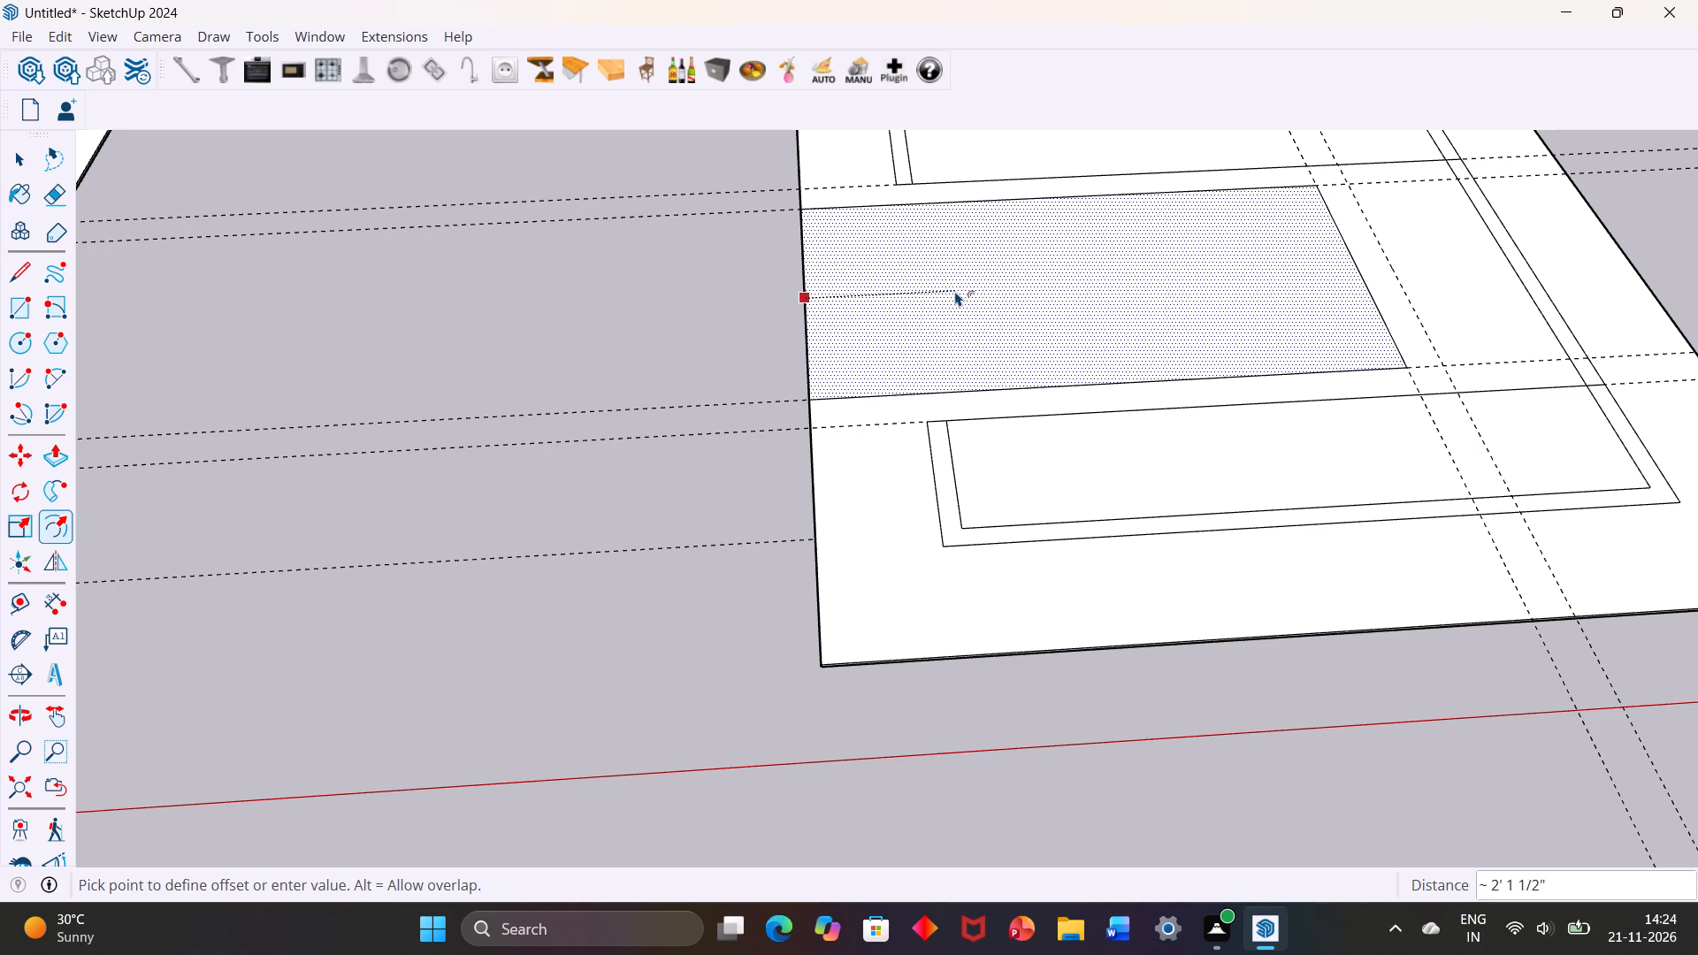
pyautogui.write('12"')
pyautogui.press('Return')
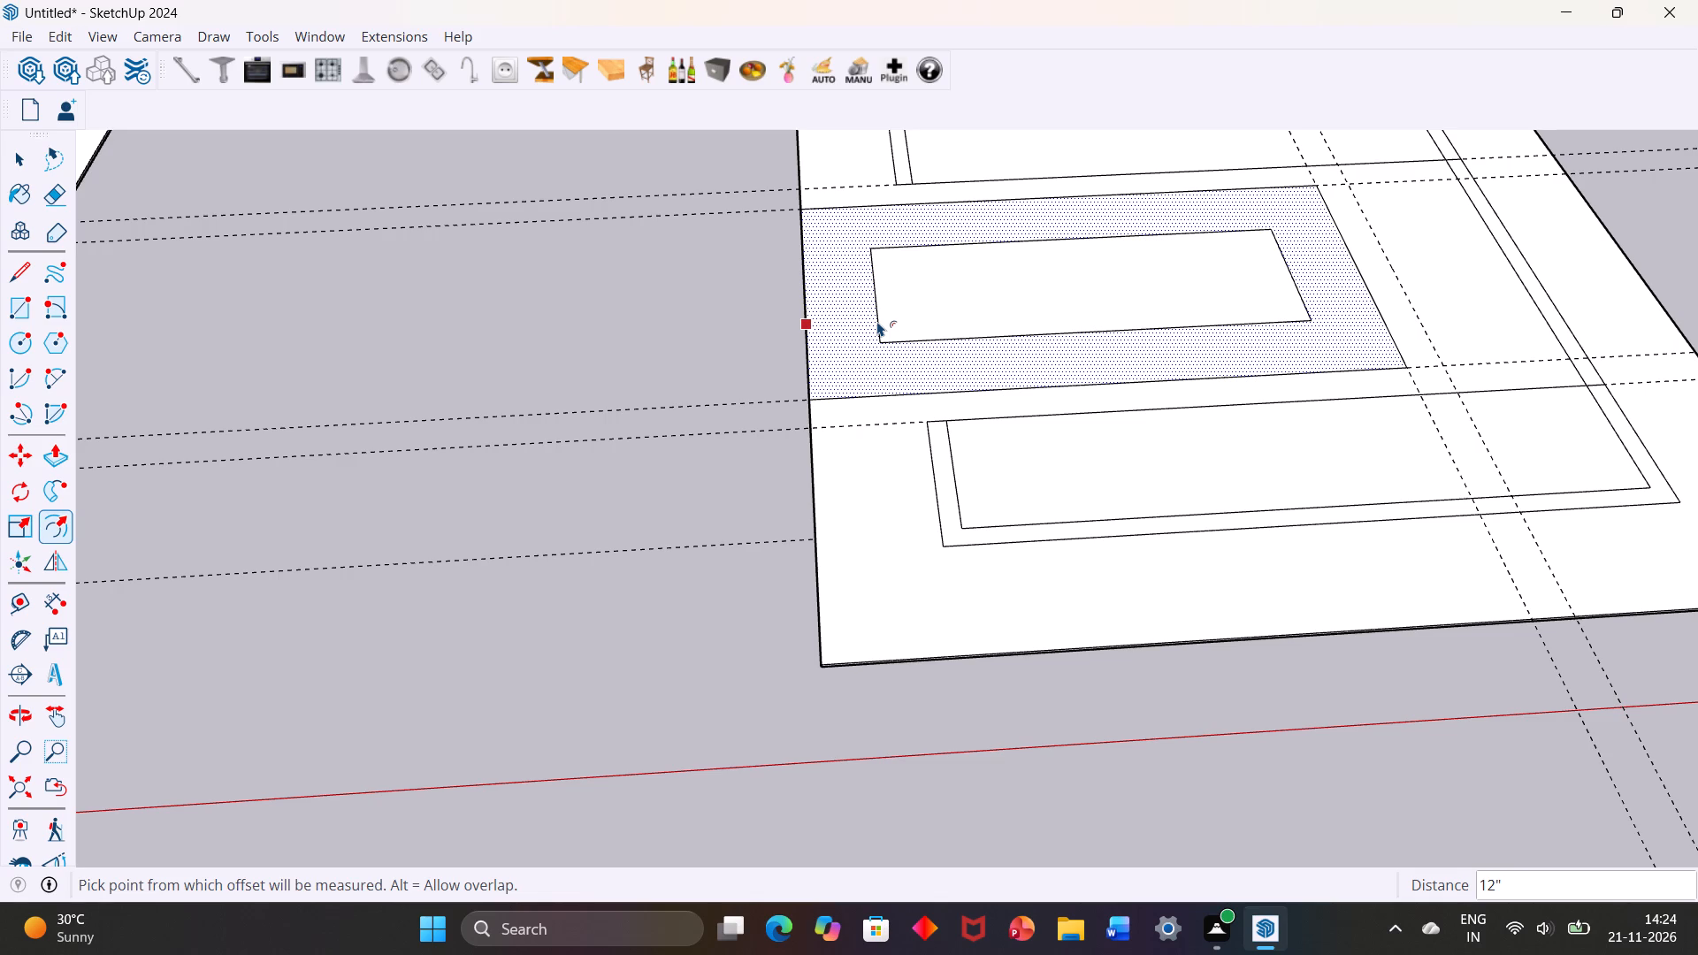
pyautogui.press('space')
pyautogui.press('space')
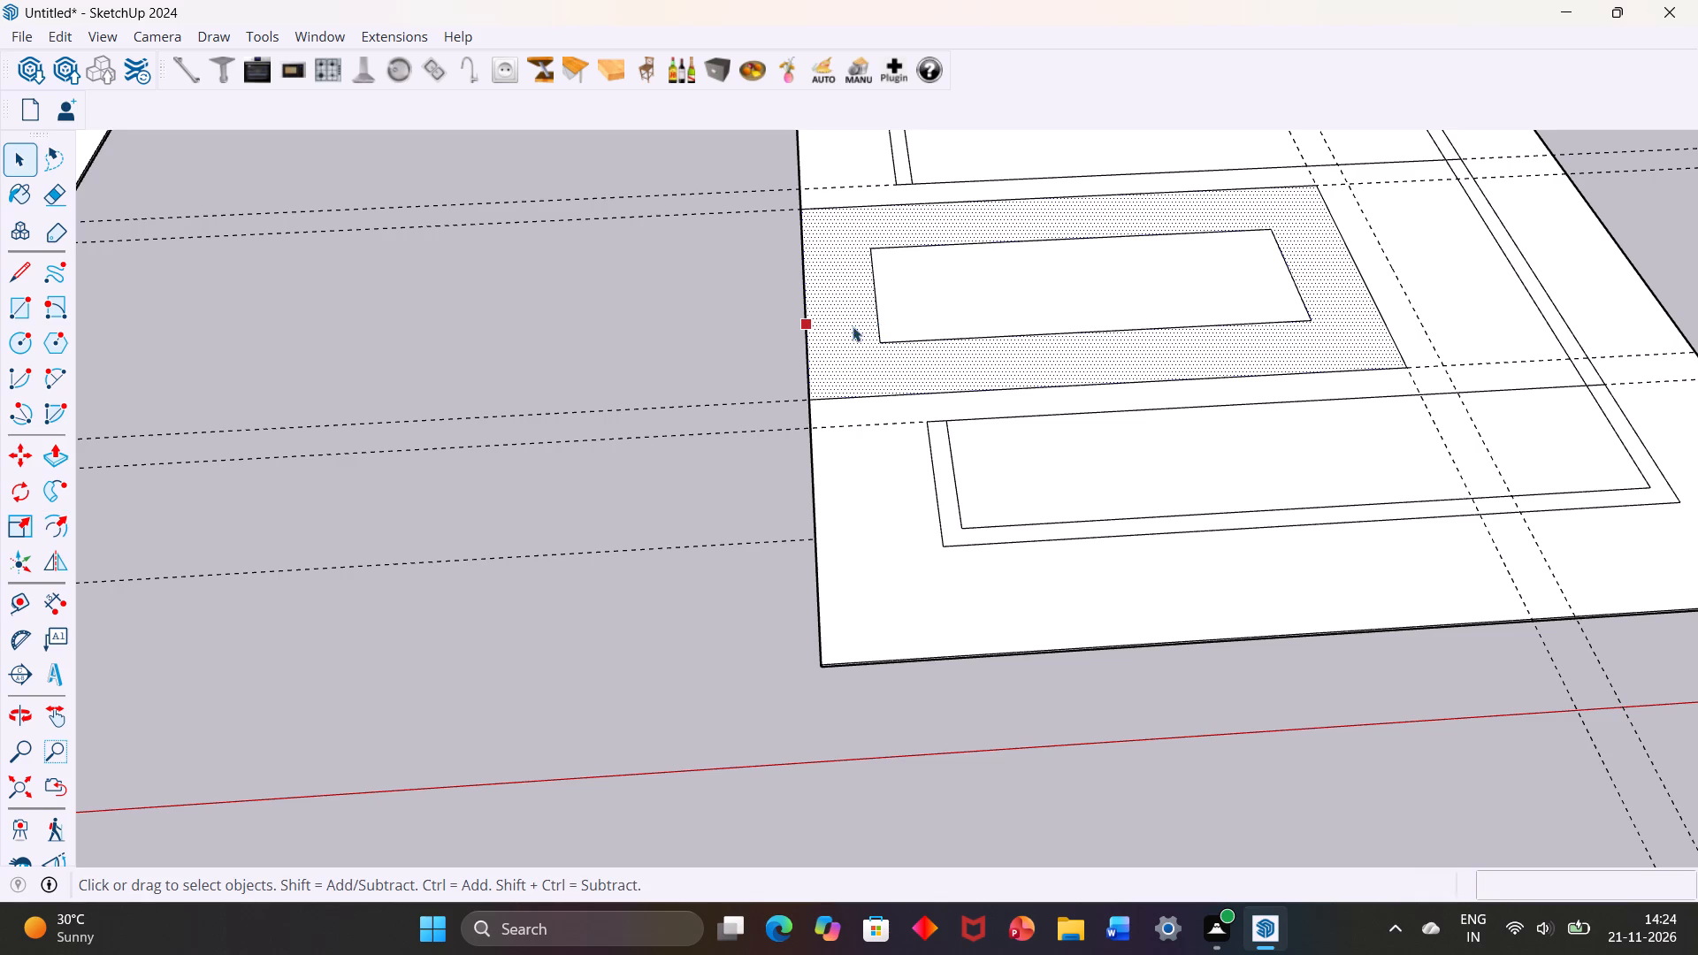
pyautogui.click(772, 337)
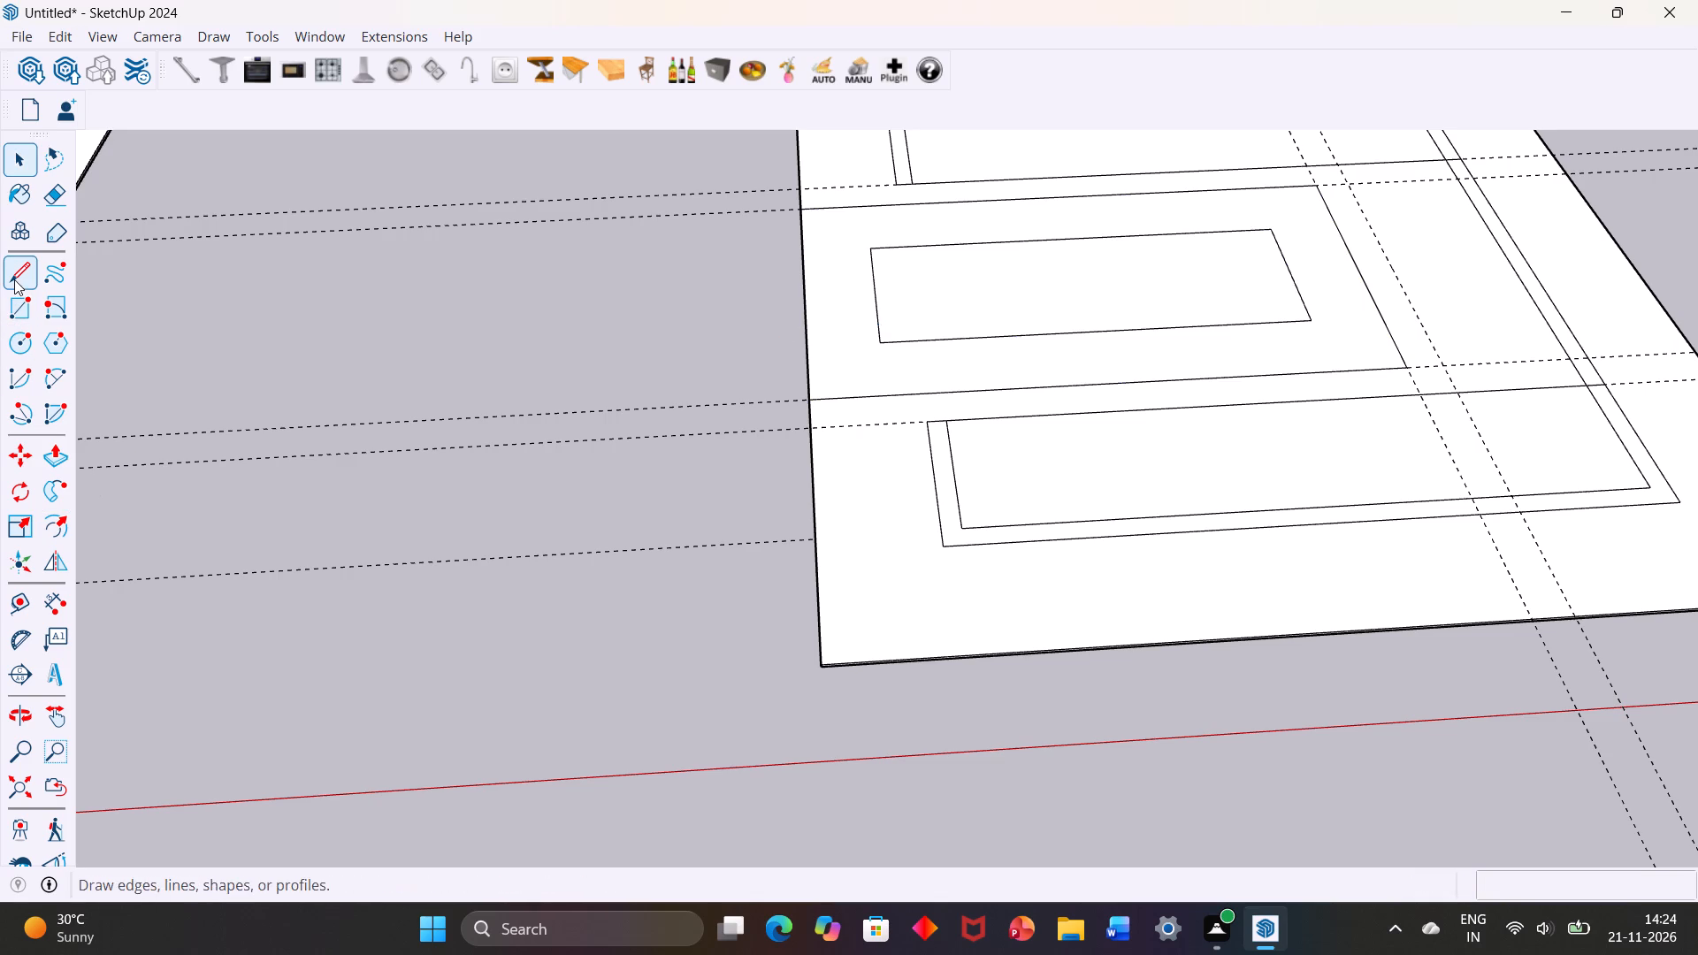
# Draw two 1' lines from the inner rectangle's near corners straight out to the slab's outer edge.
pyautogui.click(14, 279)
pyautogui.click(873, 246)
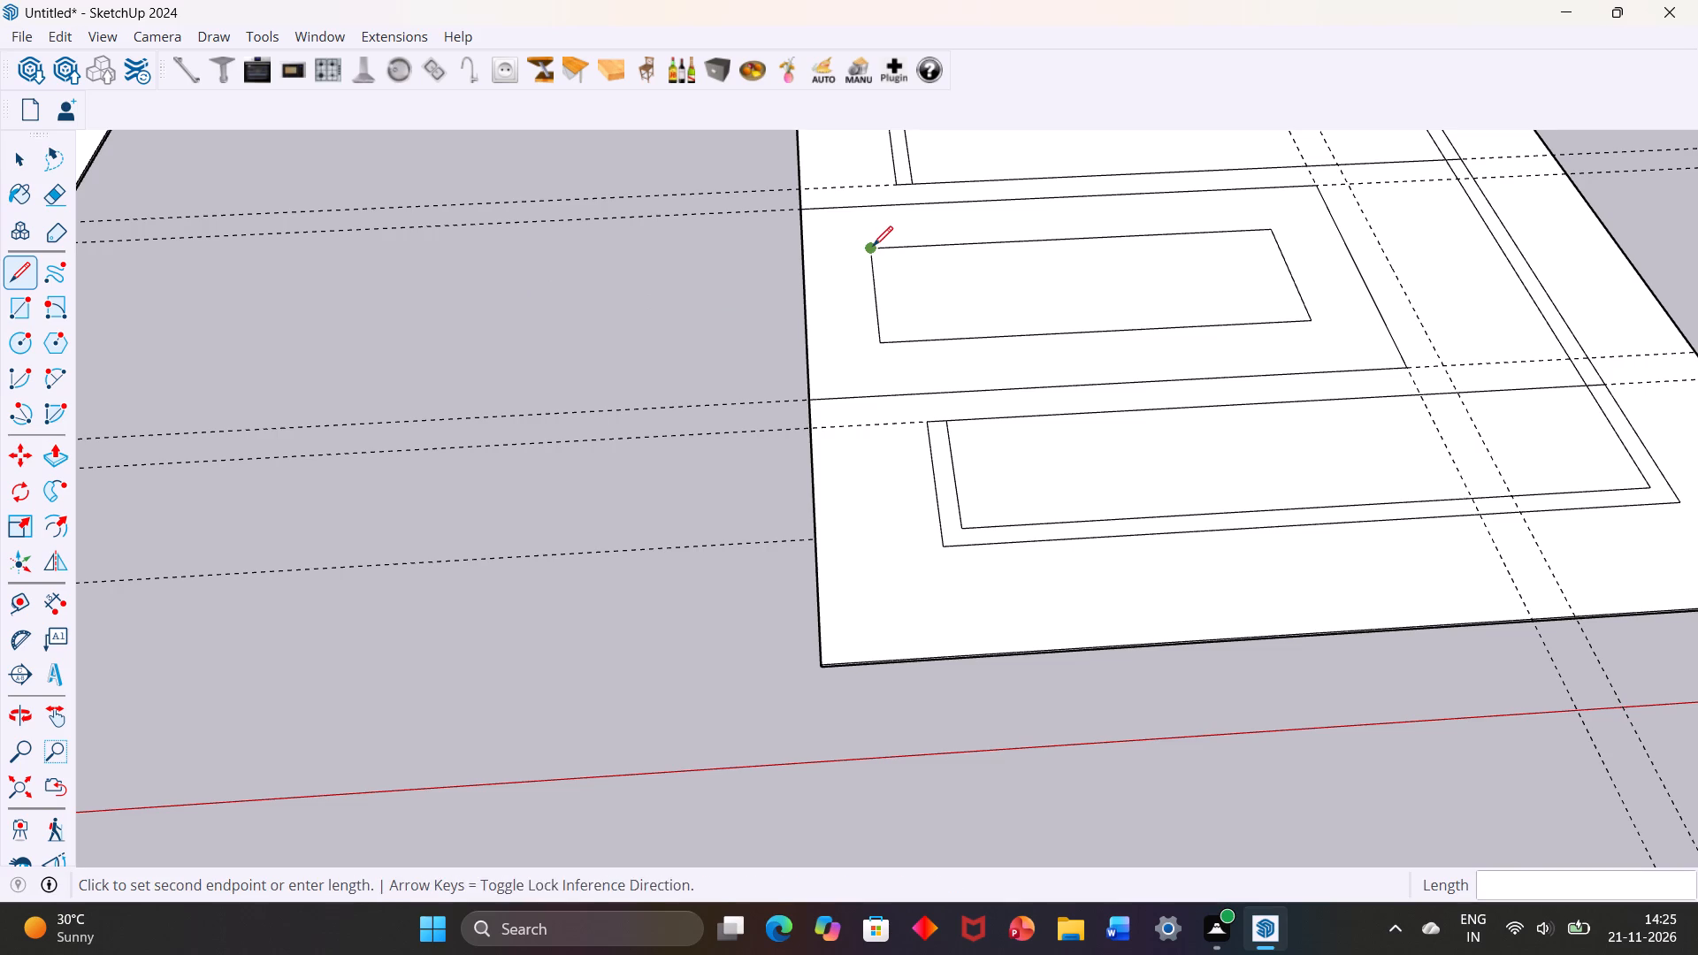
pyautogui.click(803, 256)
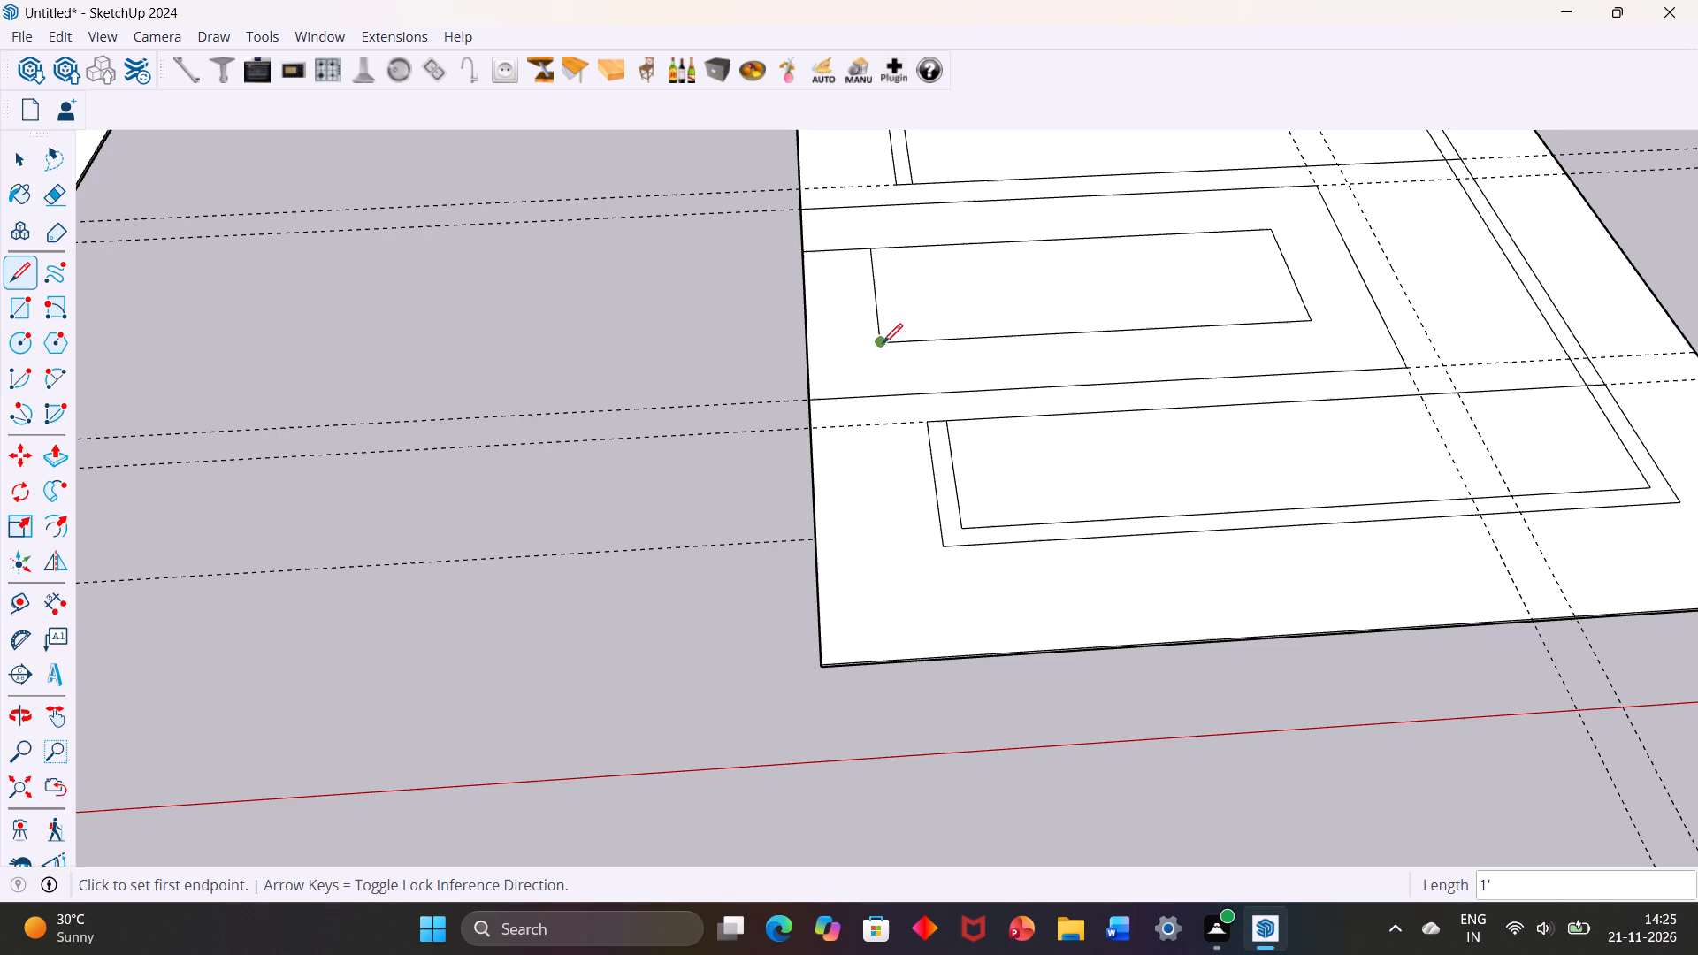
pyautogui.click(883, 343)
pyautogui.click(807, 344)
pyautogui.press('space')
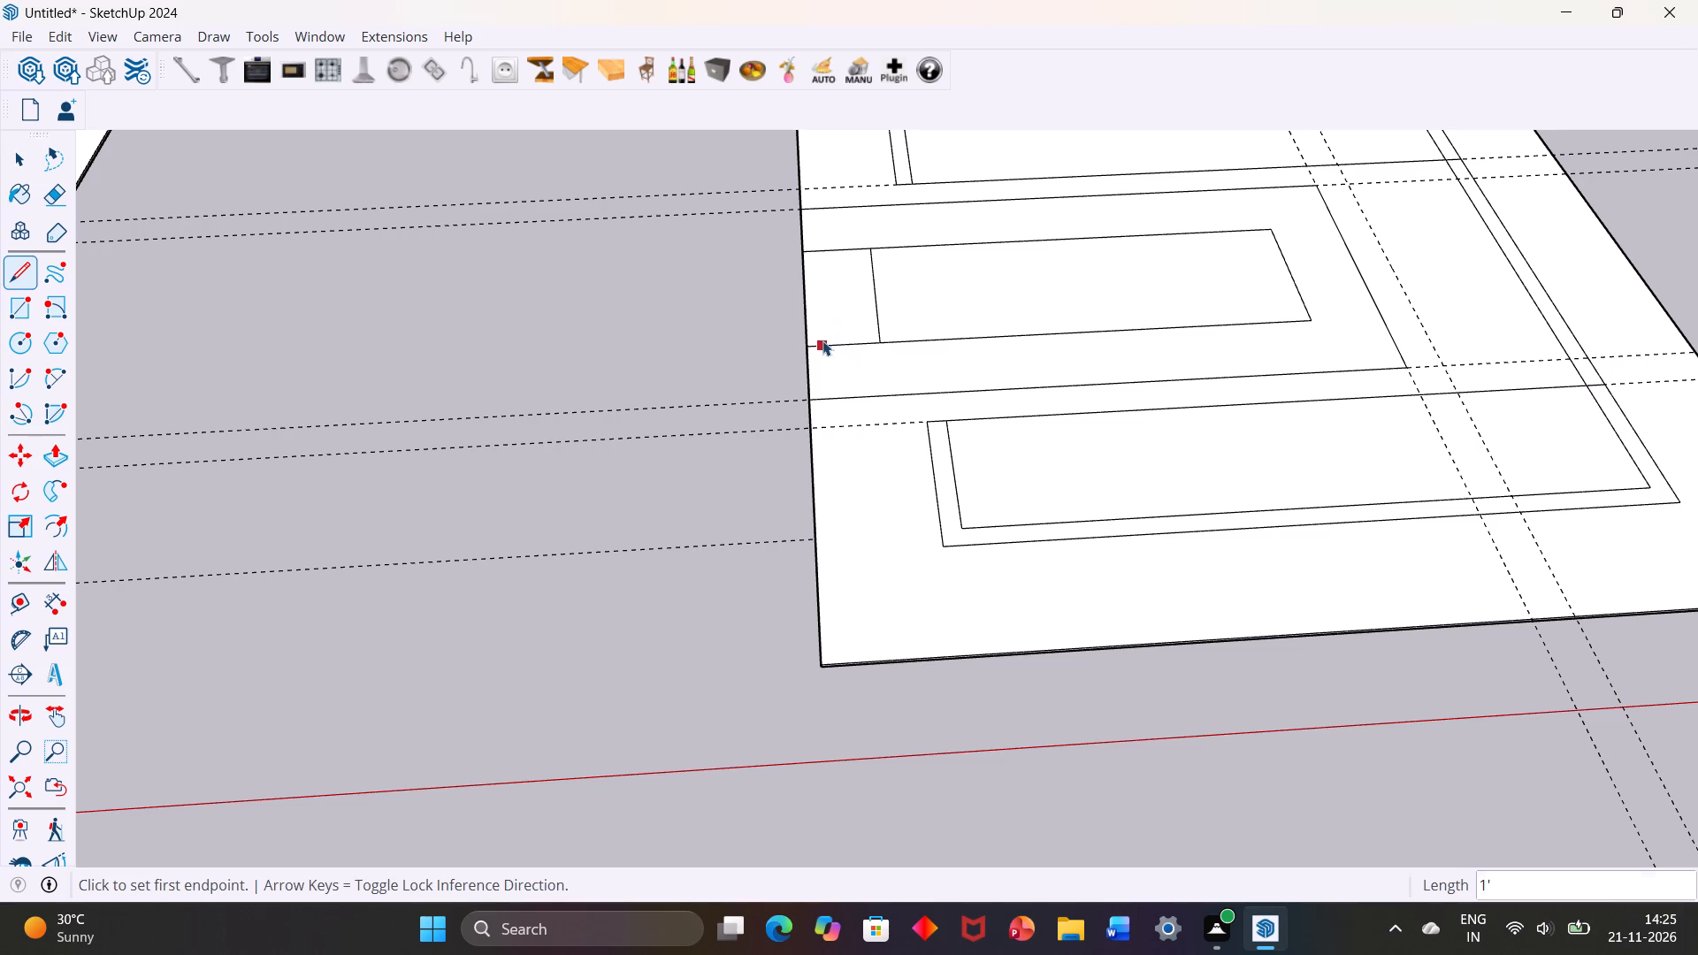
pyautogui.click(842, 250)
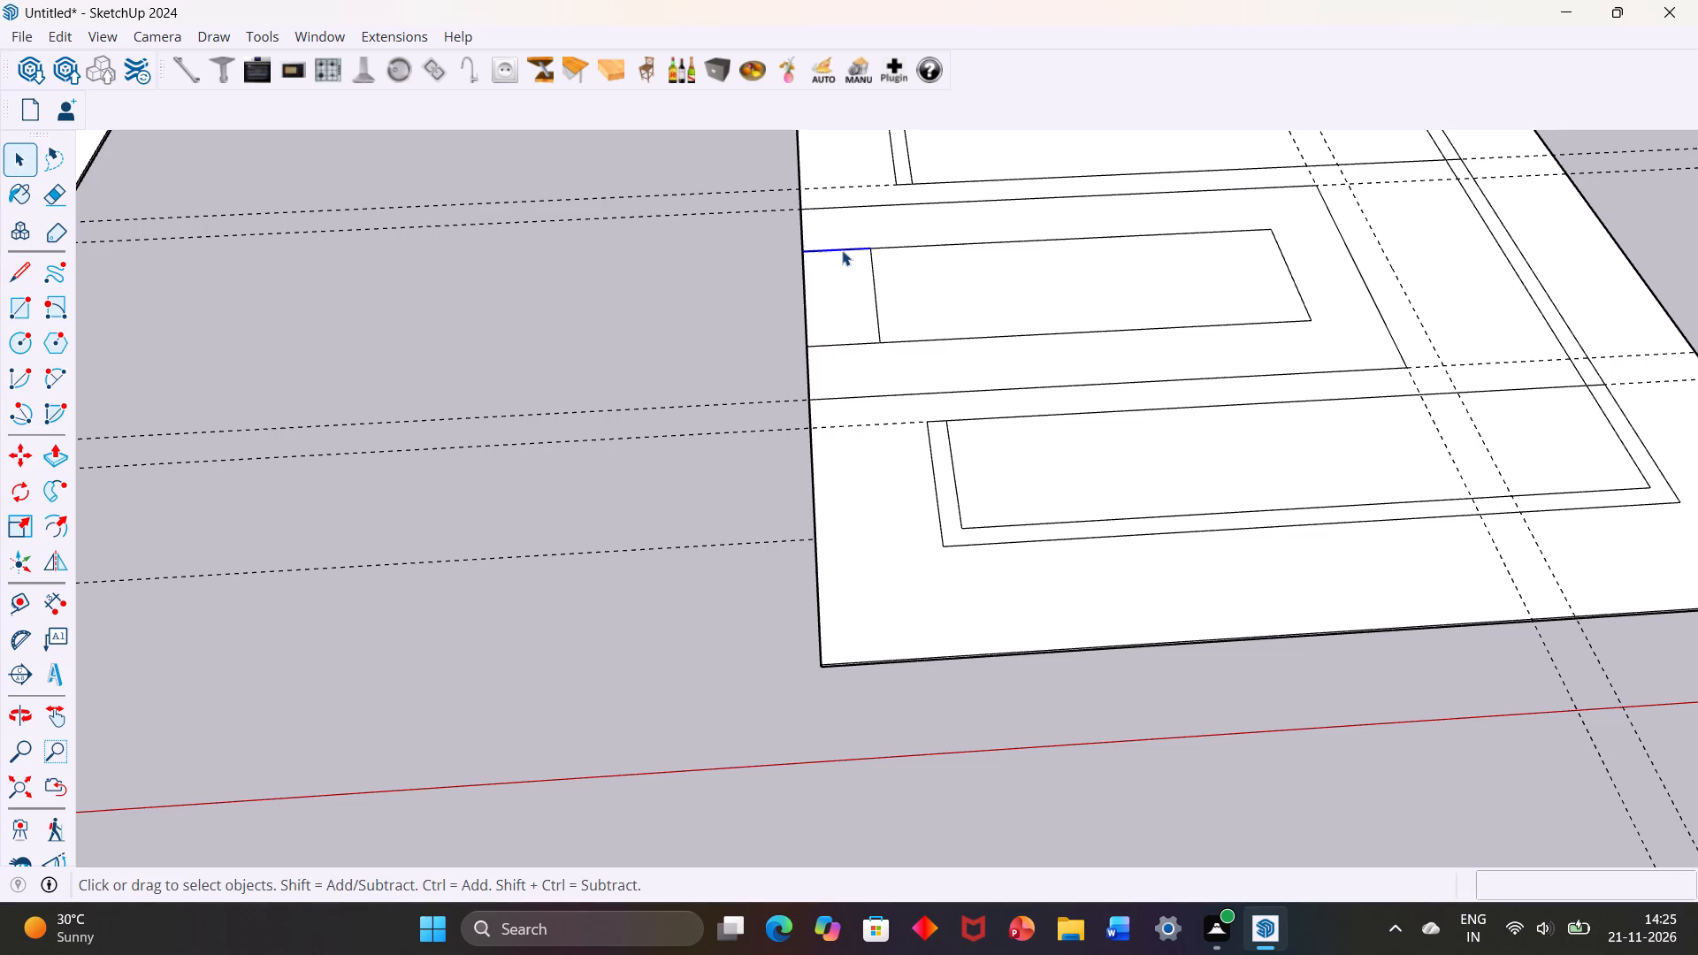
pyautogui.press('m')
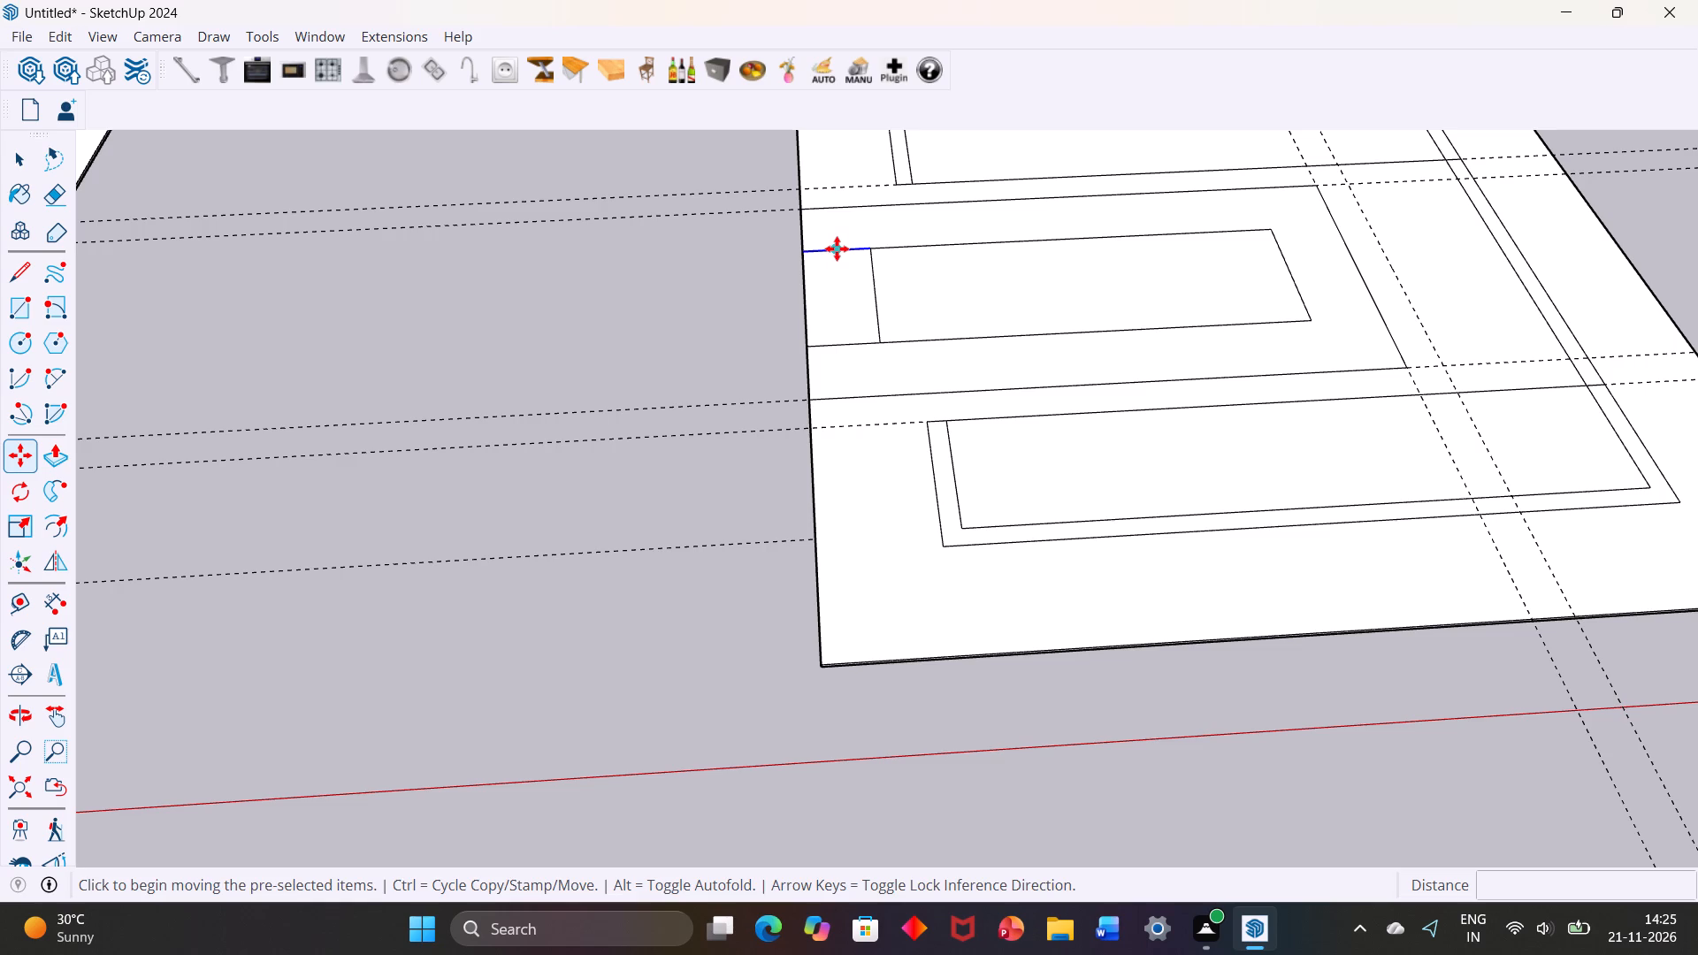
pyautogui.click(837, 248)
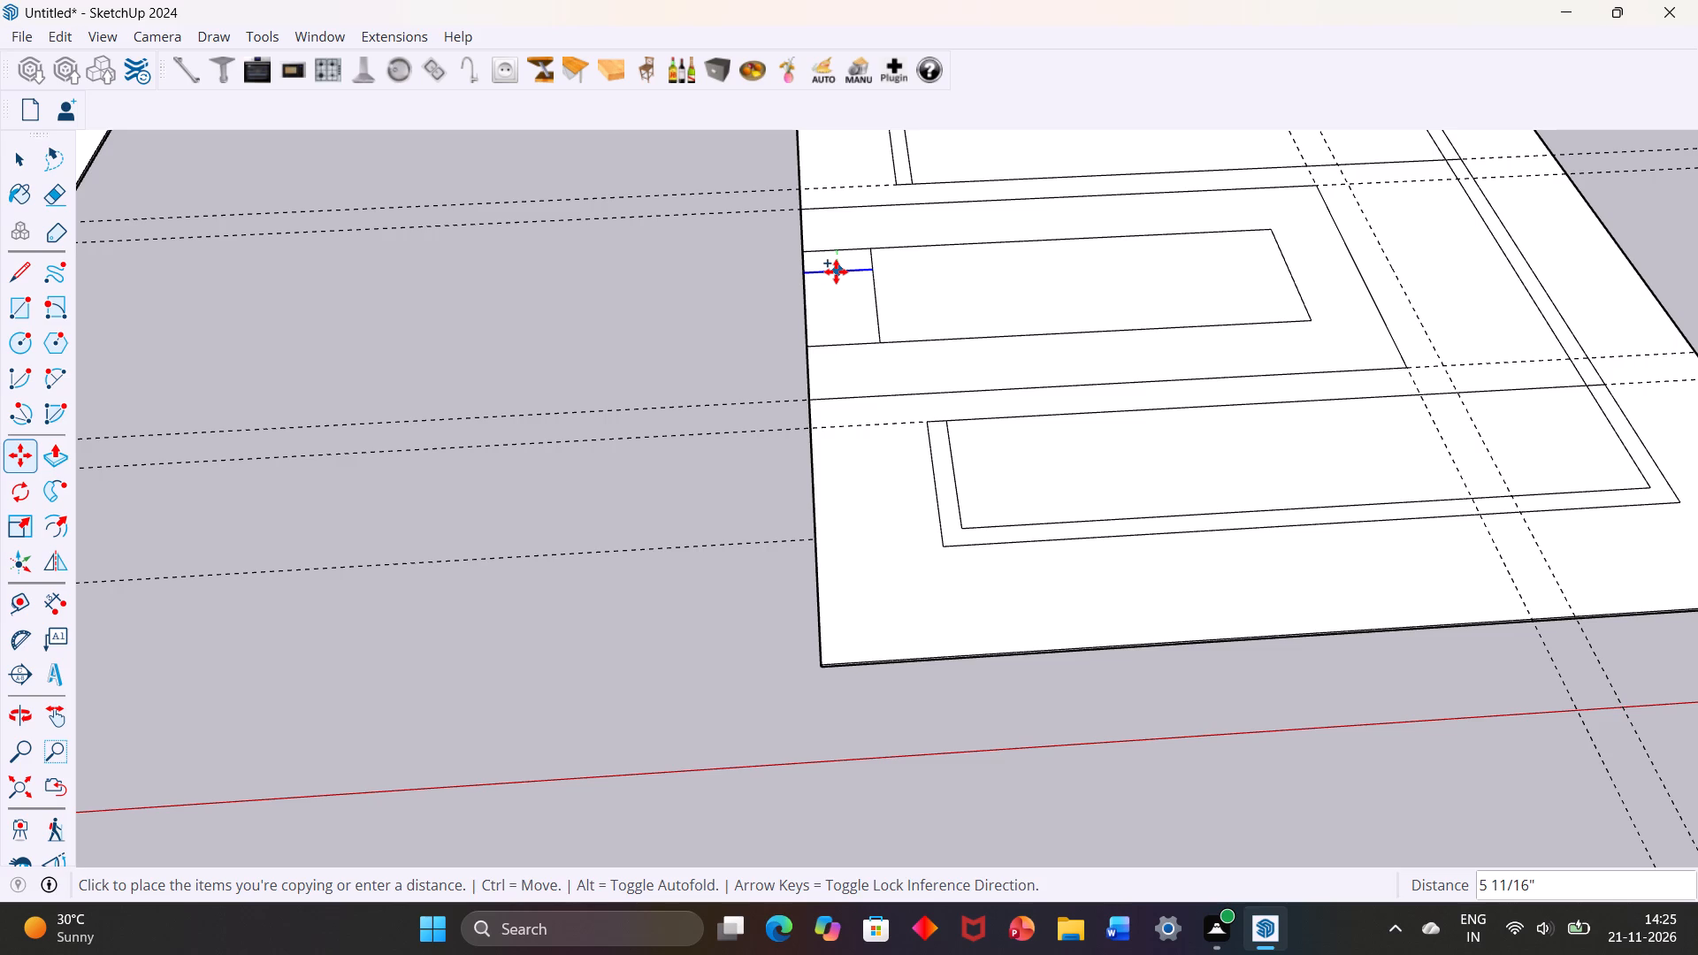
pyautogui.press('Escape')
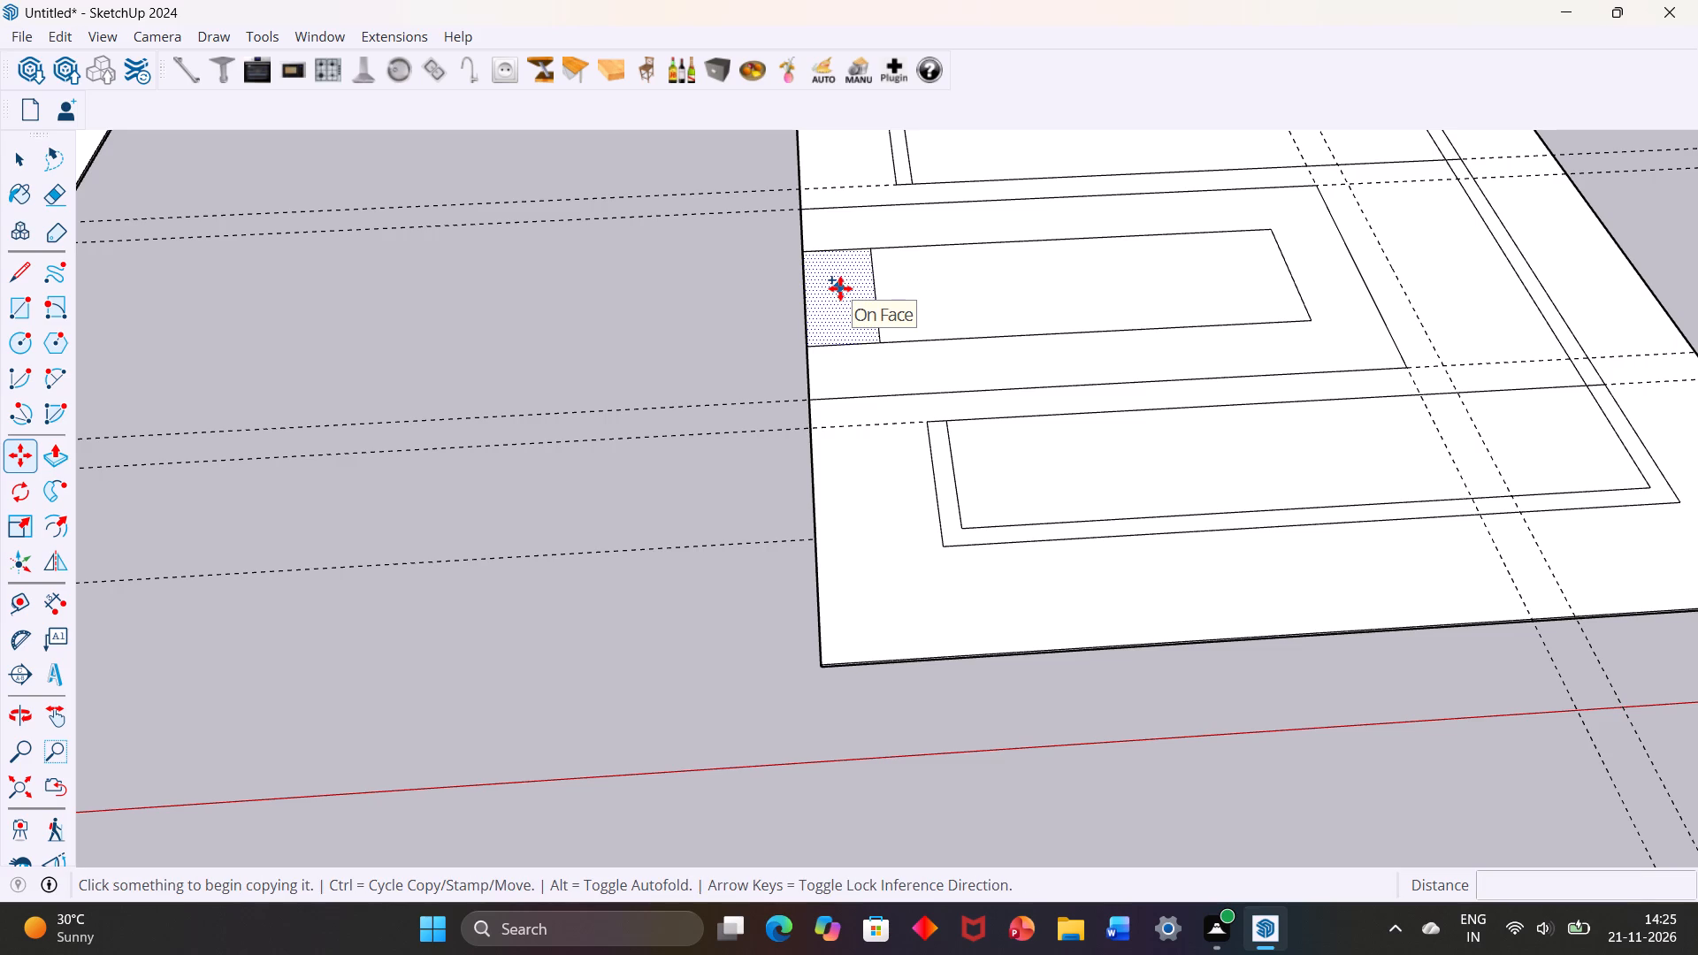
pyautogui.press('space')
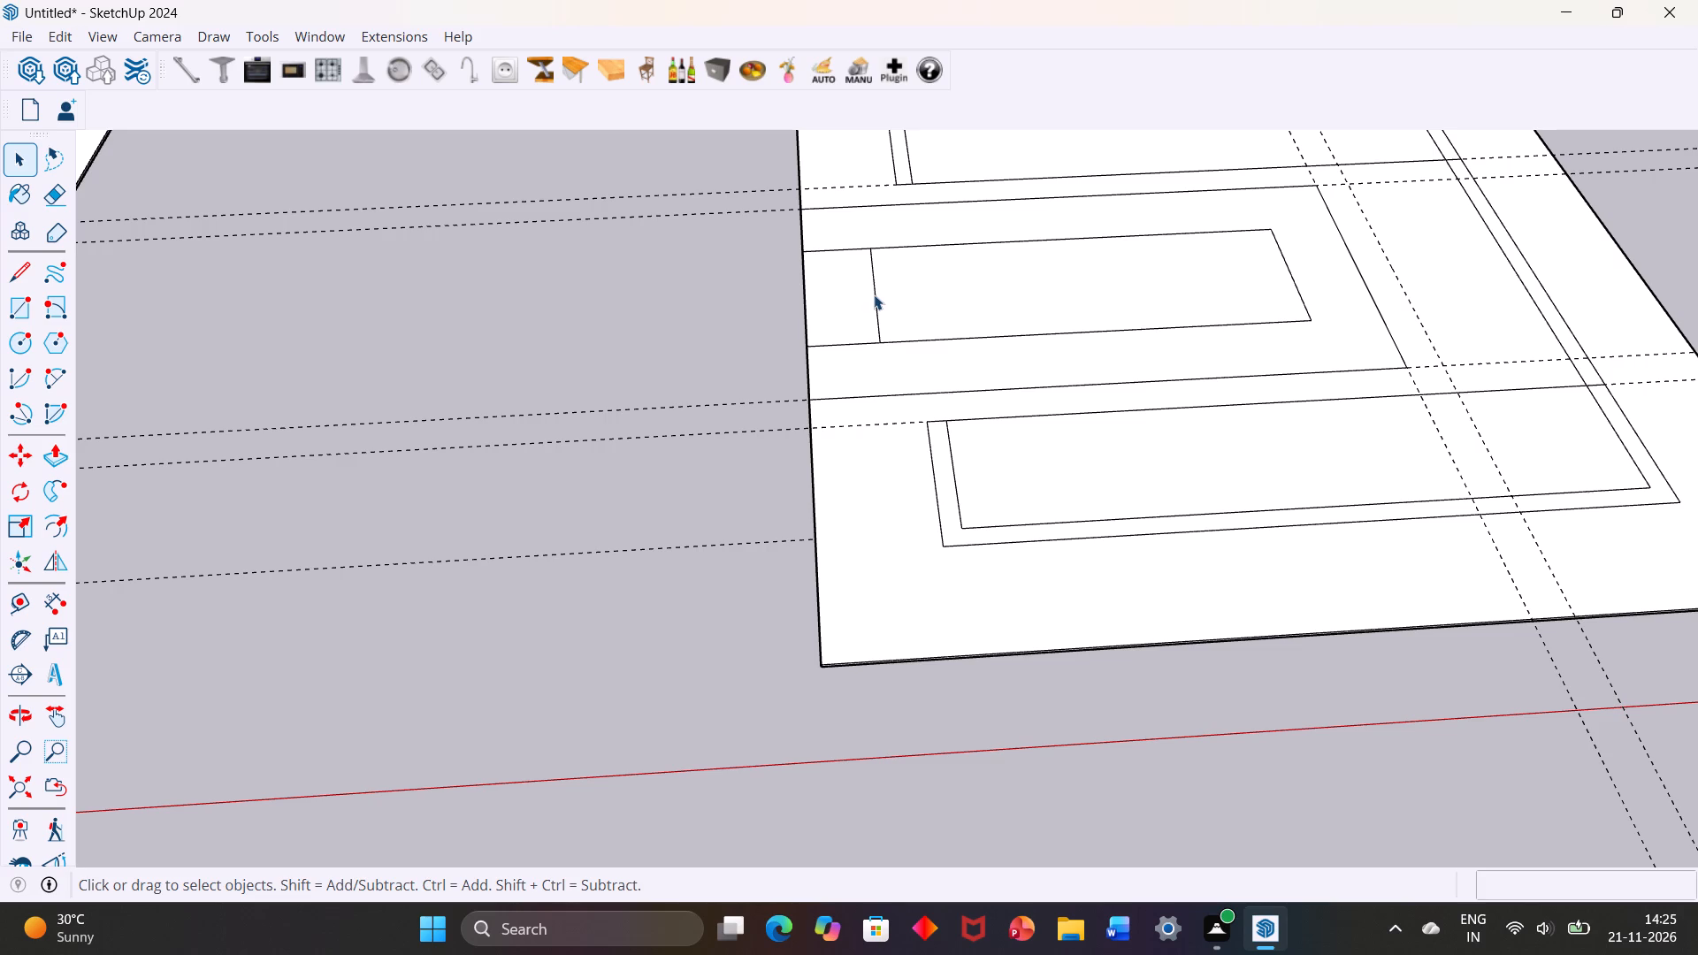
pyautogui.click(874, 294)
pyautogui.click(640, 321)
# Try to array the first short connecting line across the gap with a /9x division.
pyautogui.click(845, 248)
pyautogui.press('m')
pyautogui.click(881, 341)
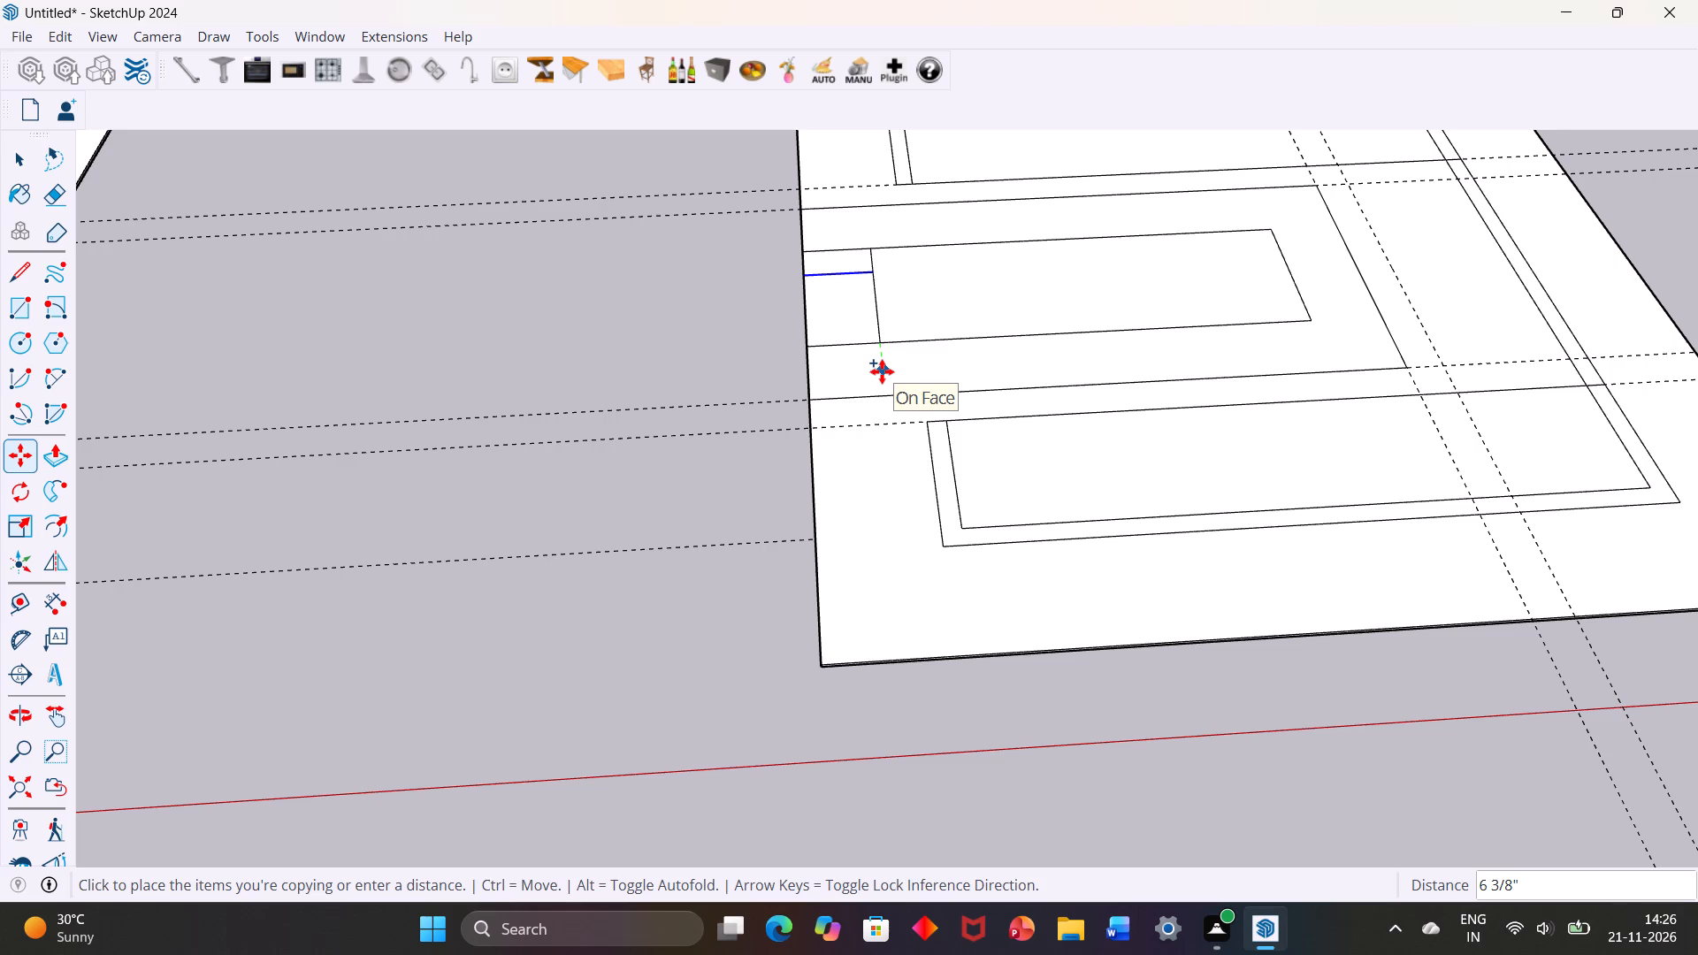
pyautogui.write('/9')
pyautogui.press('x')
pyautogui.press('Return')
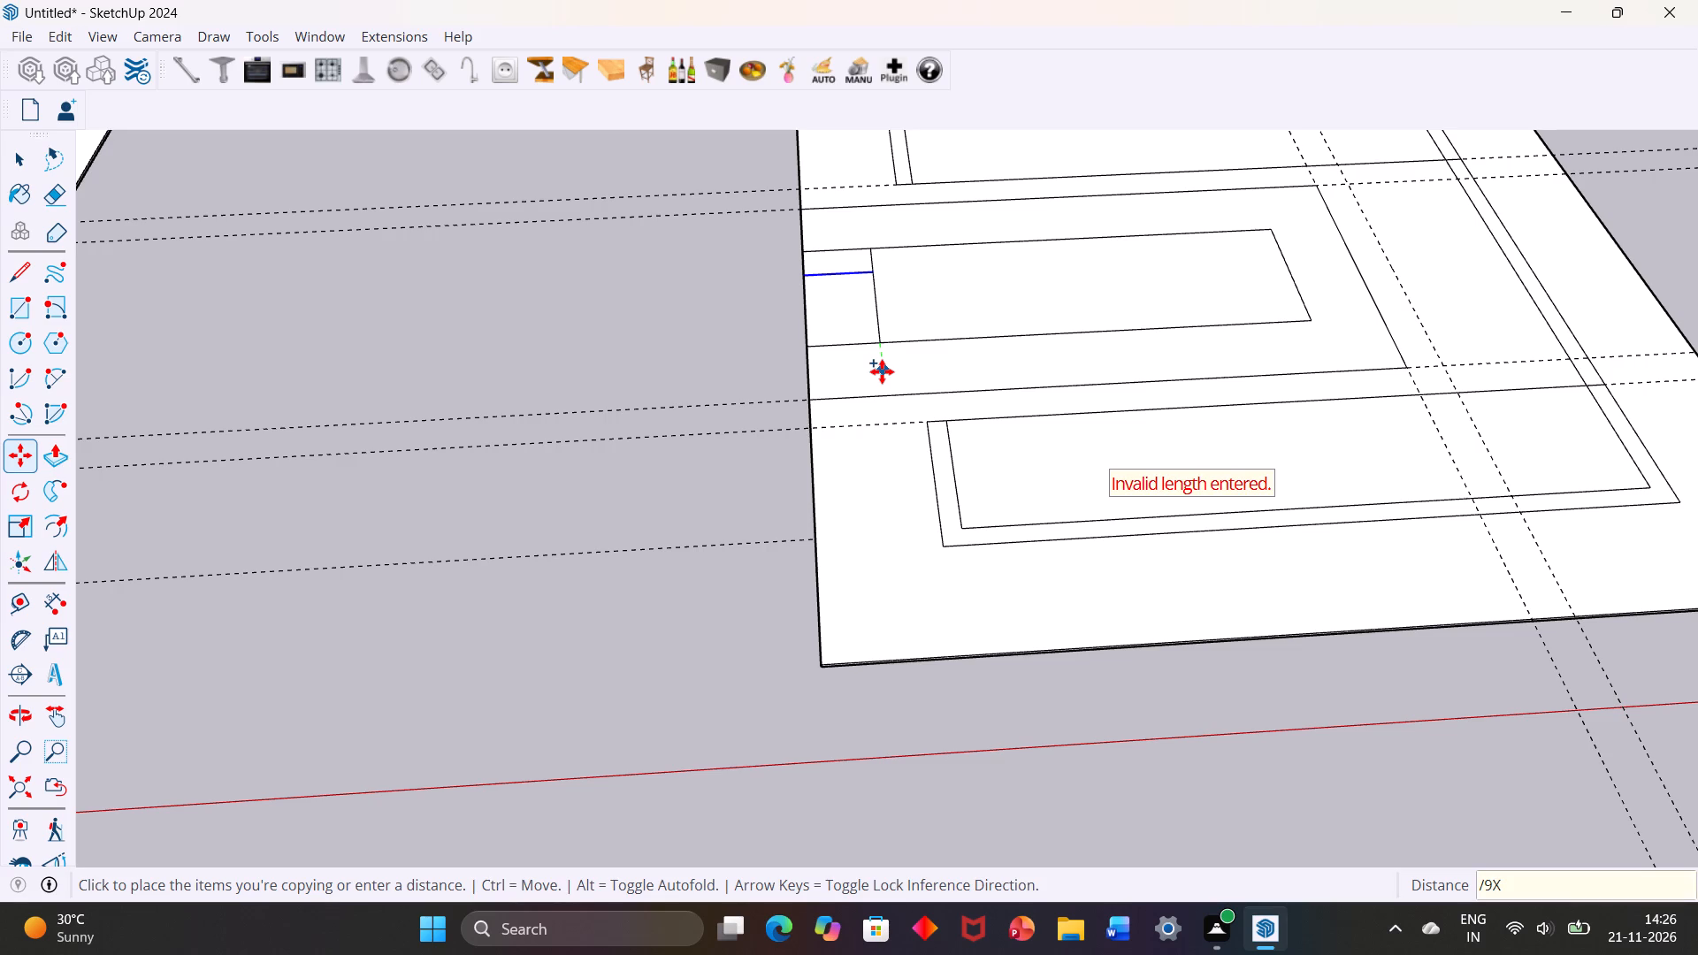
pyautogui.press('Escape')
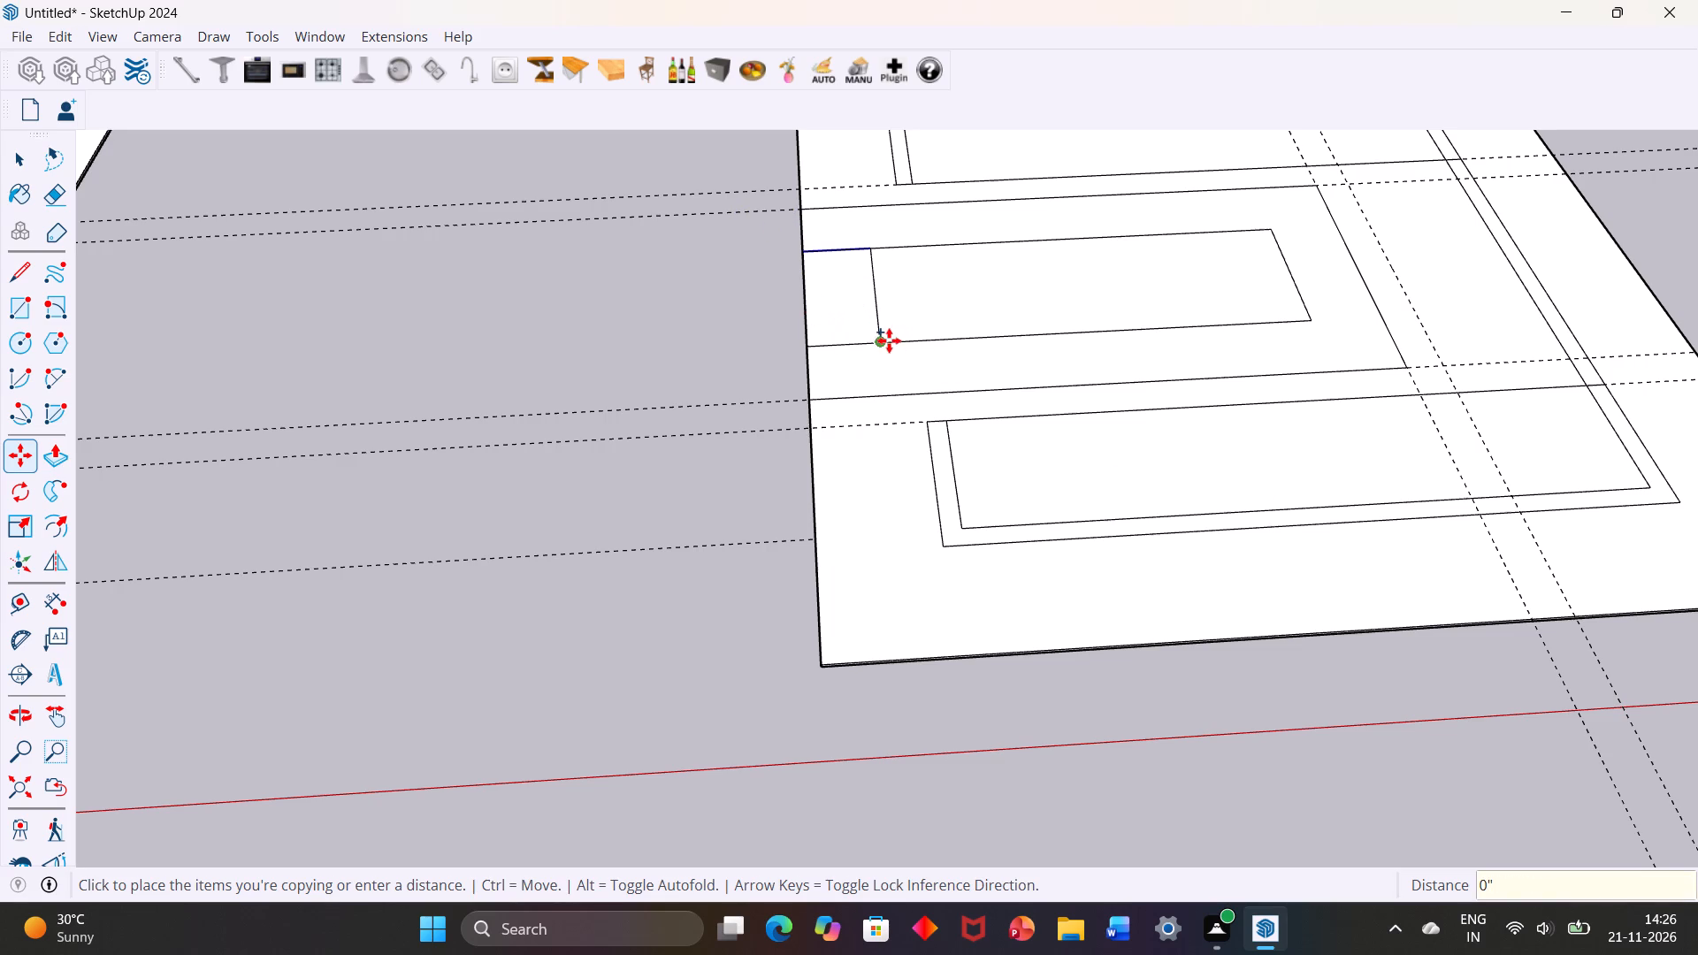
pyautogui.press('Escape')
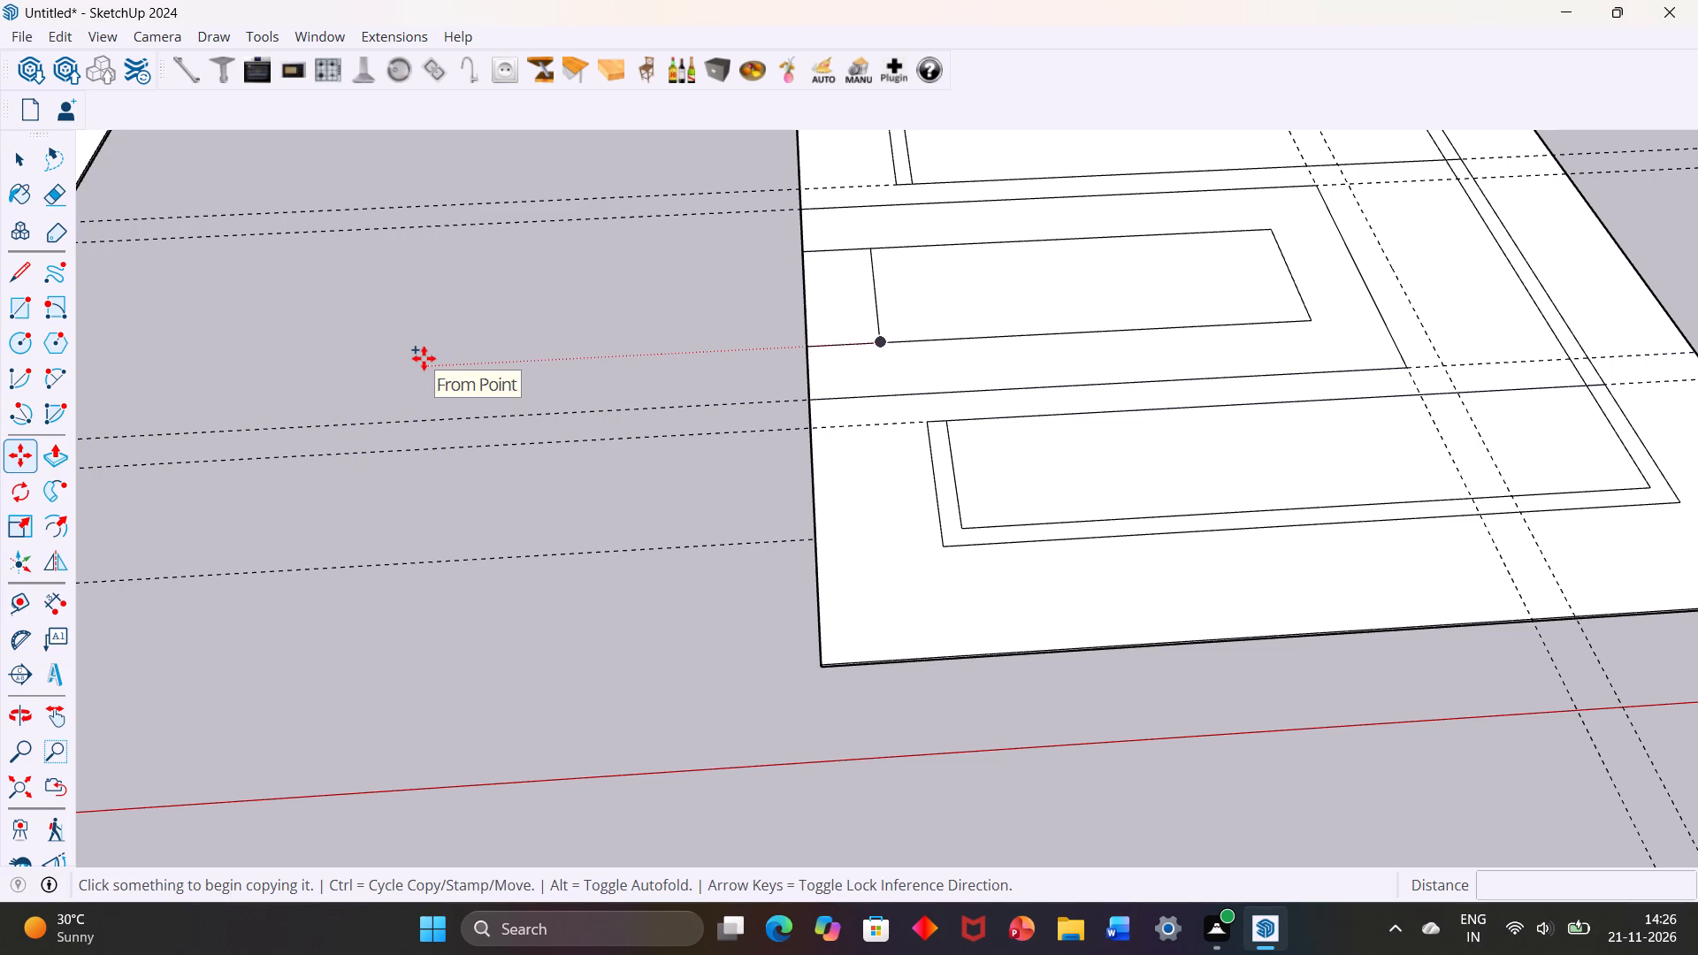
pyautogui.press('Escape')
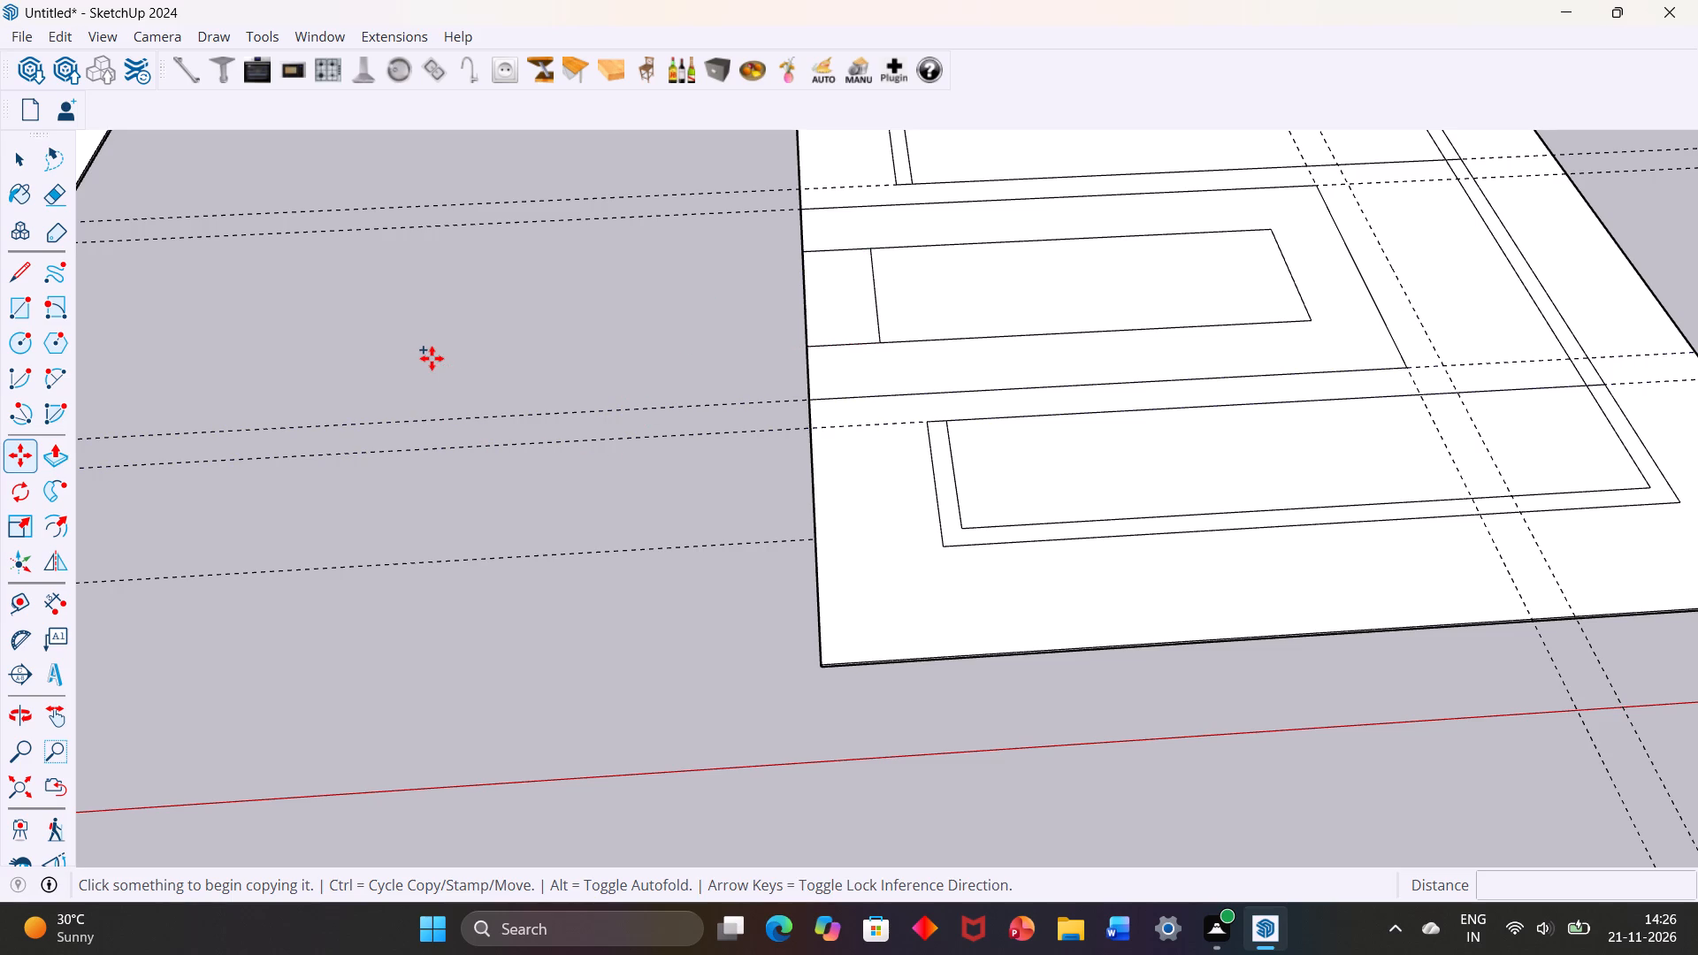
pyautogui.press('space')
# Copy the first short connecting line 2' onto the second one and divide the gap with a /9x array.
pyautogui.click(838, 249)
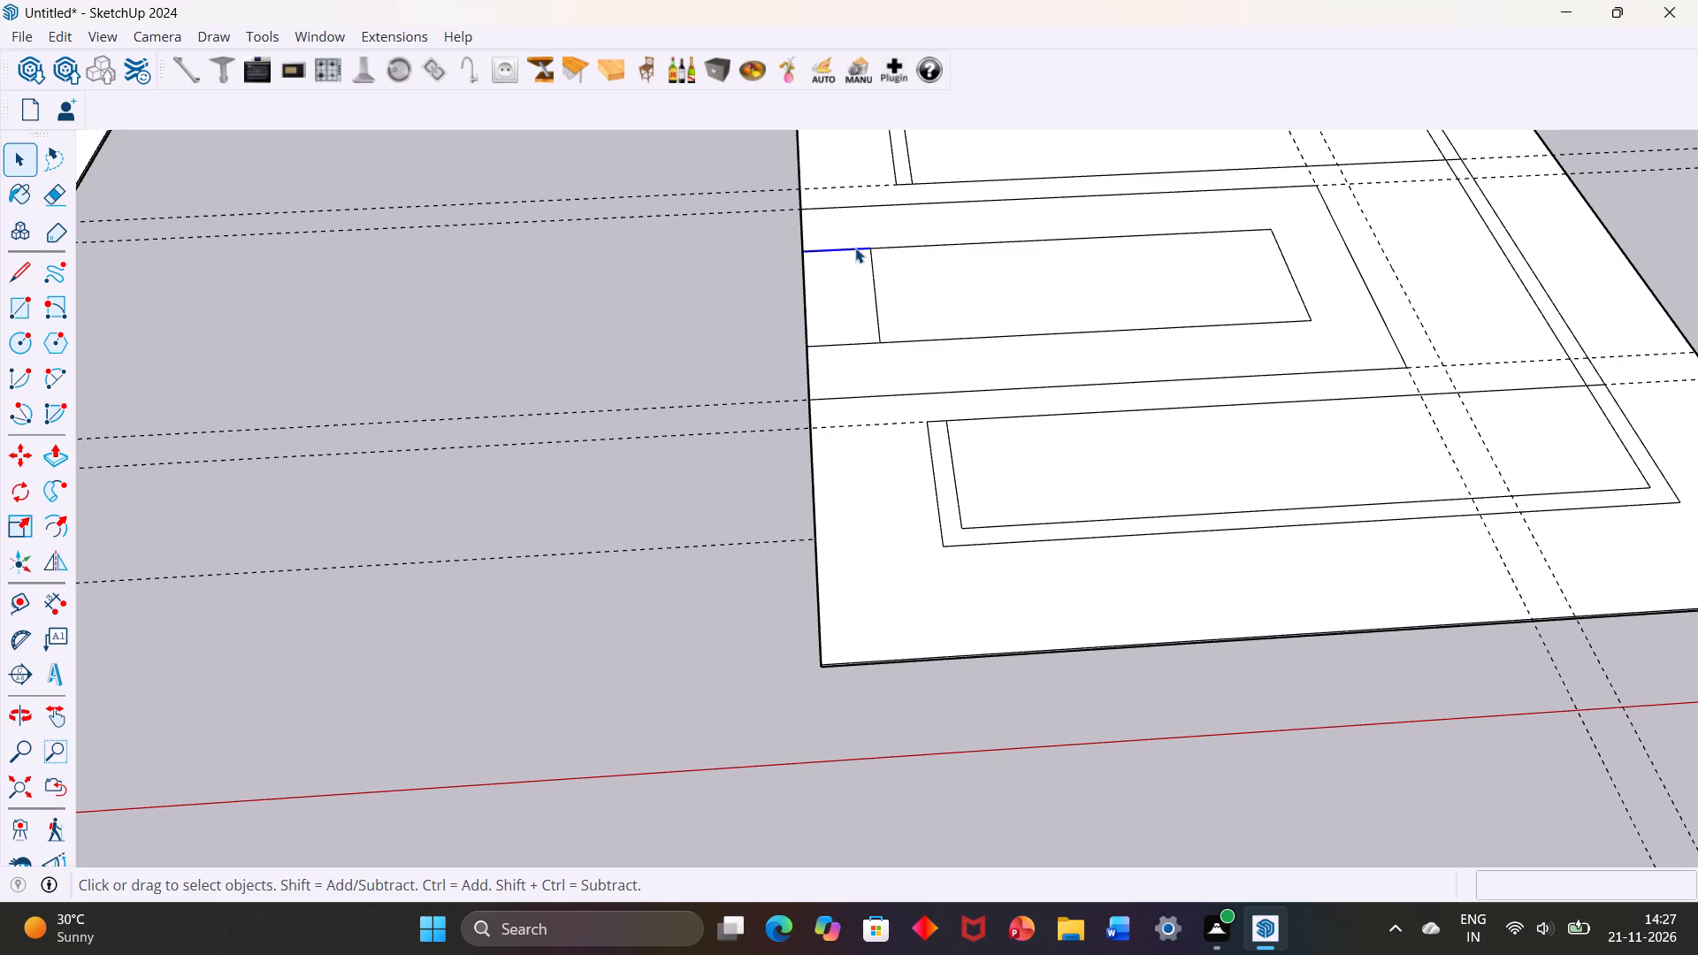
pyautogui.press('m')
pyautogui.click(870, 244)
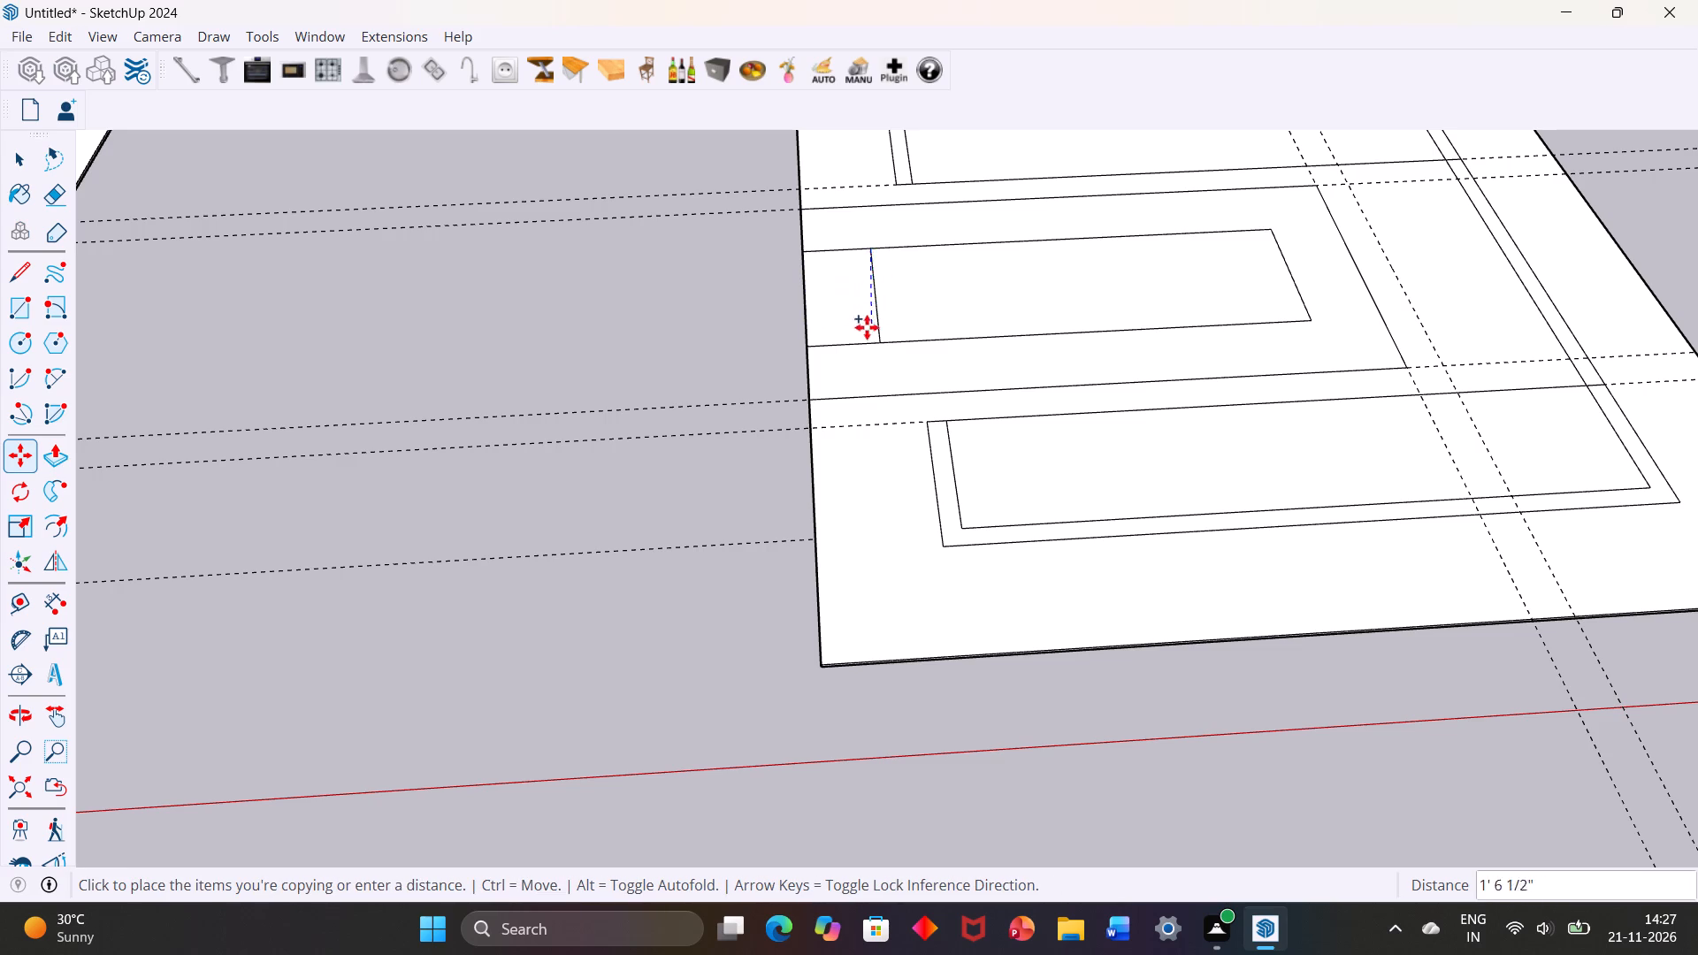
pyautogui.click(885, 340)
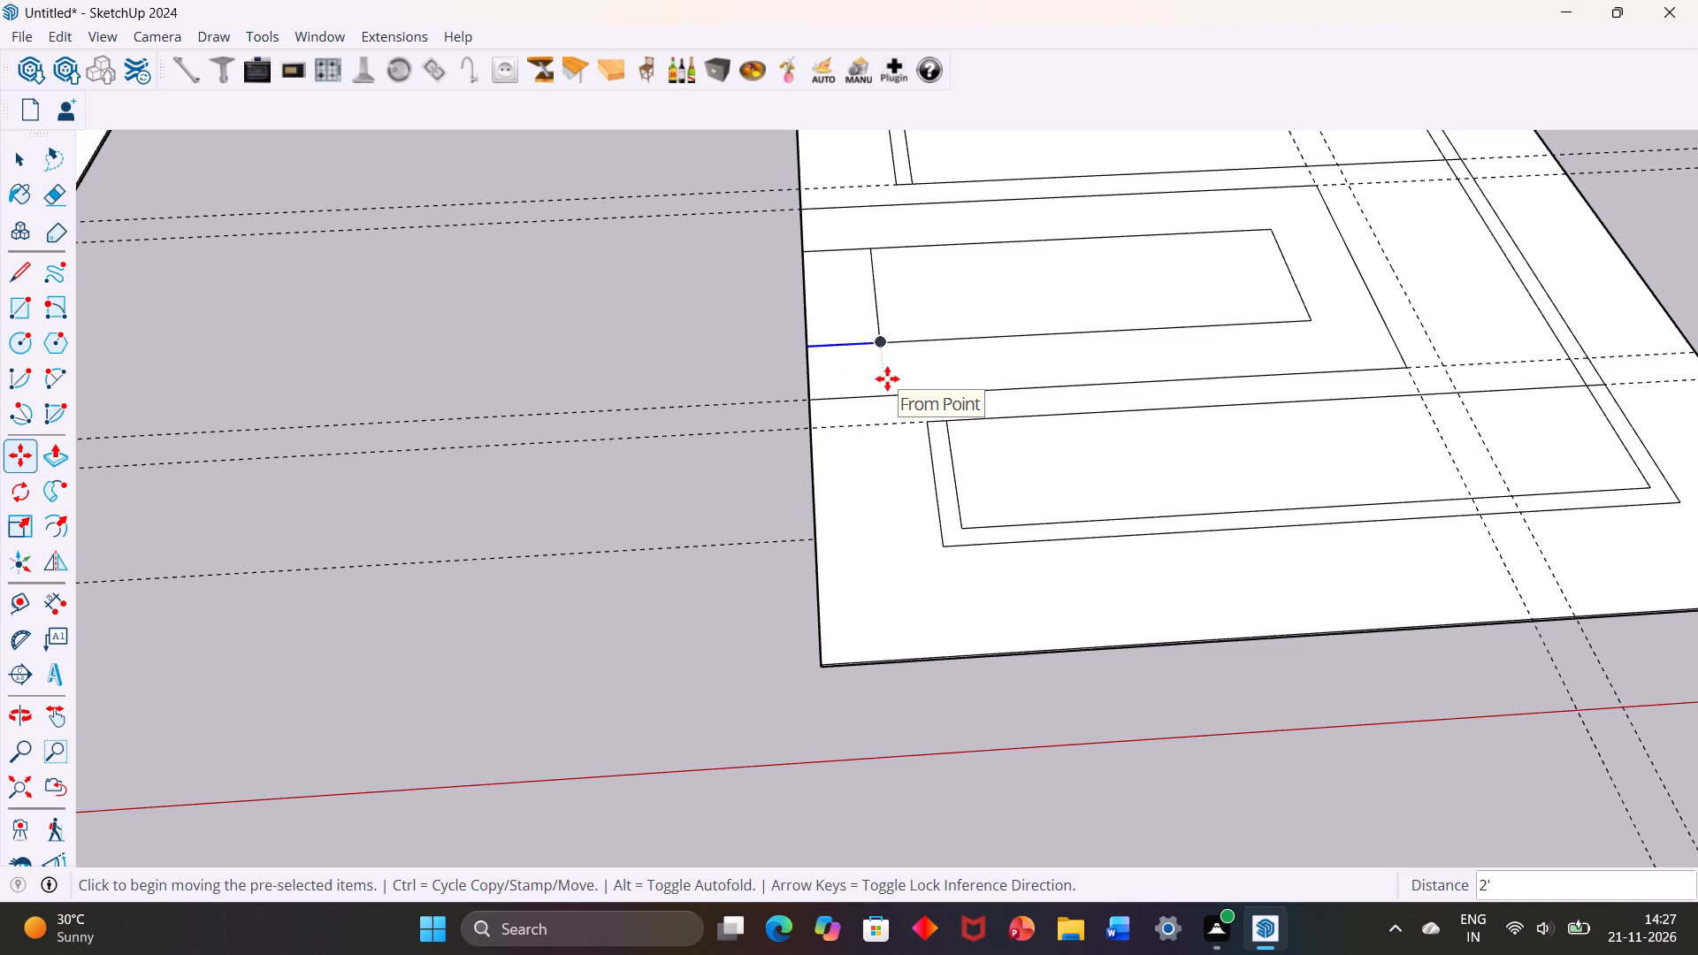
pyautogui.write('/9')
pyautogui.press('x')
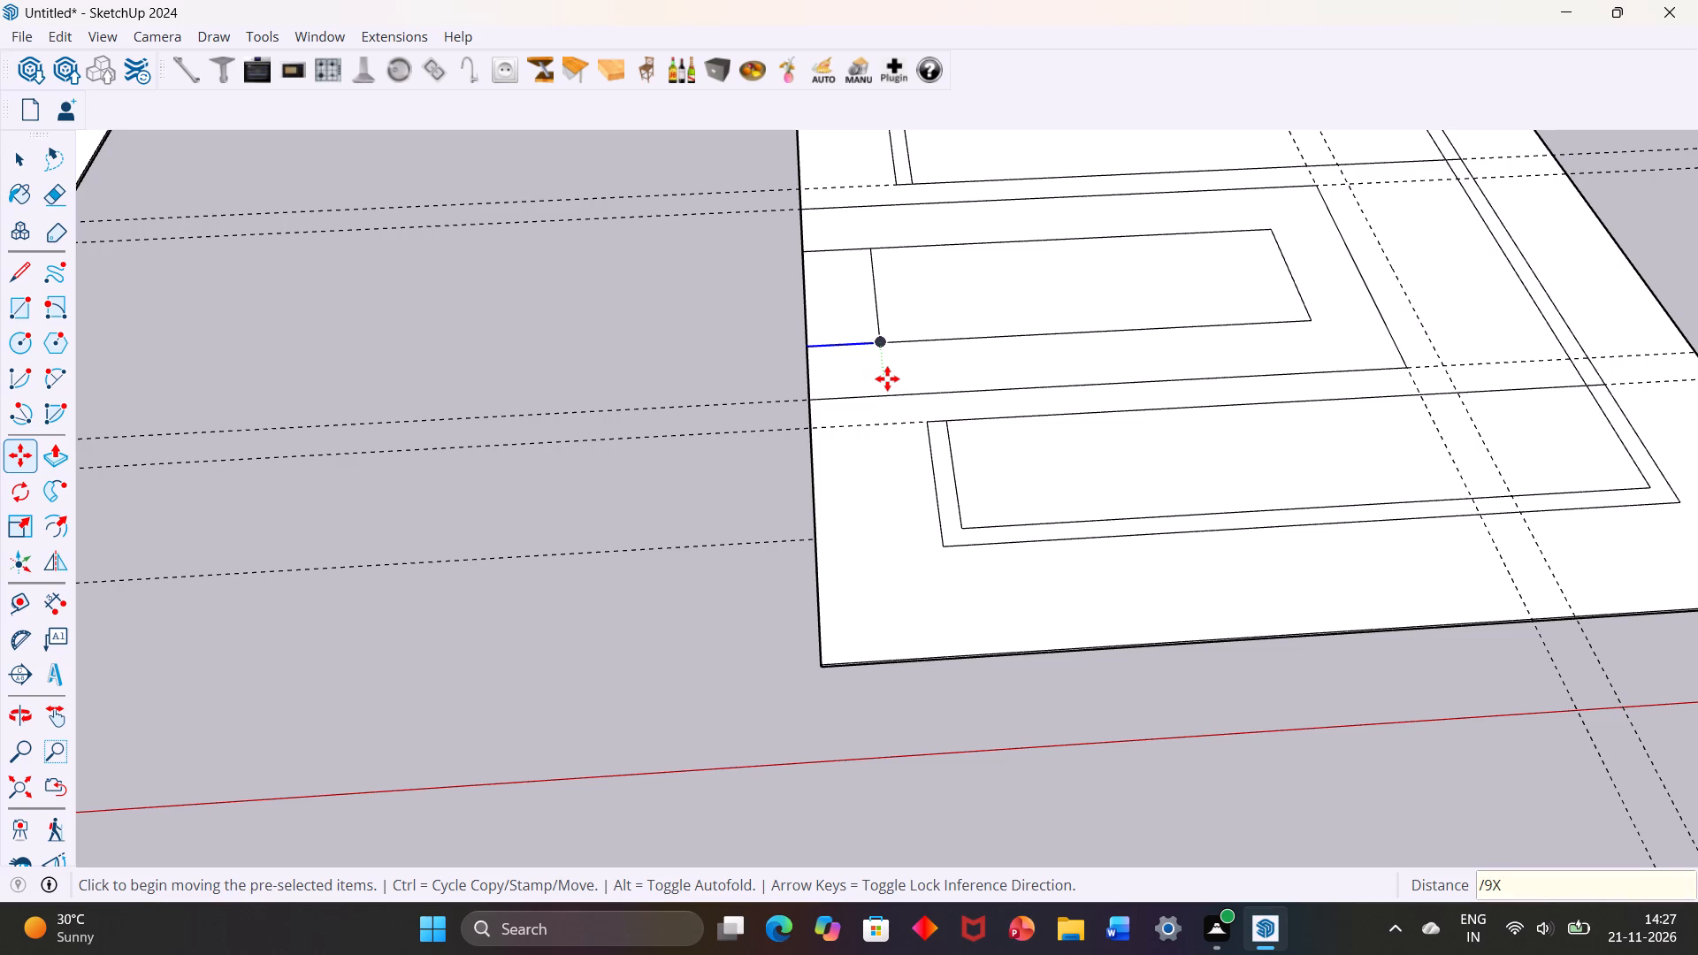
pyautogui.press('Return')
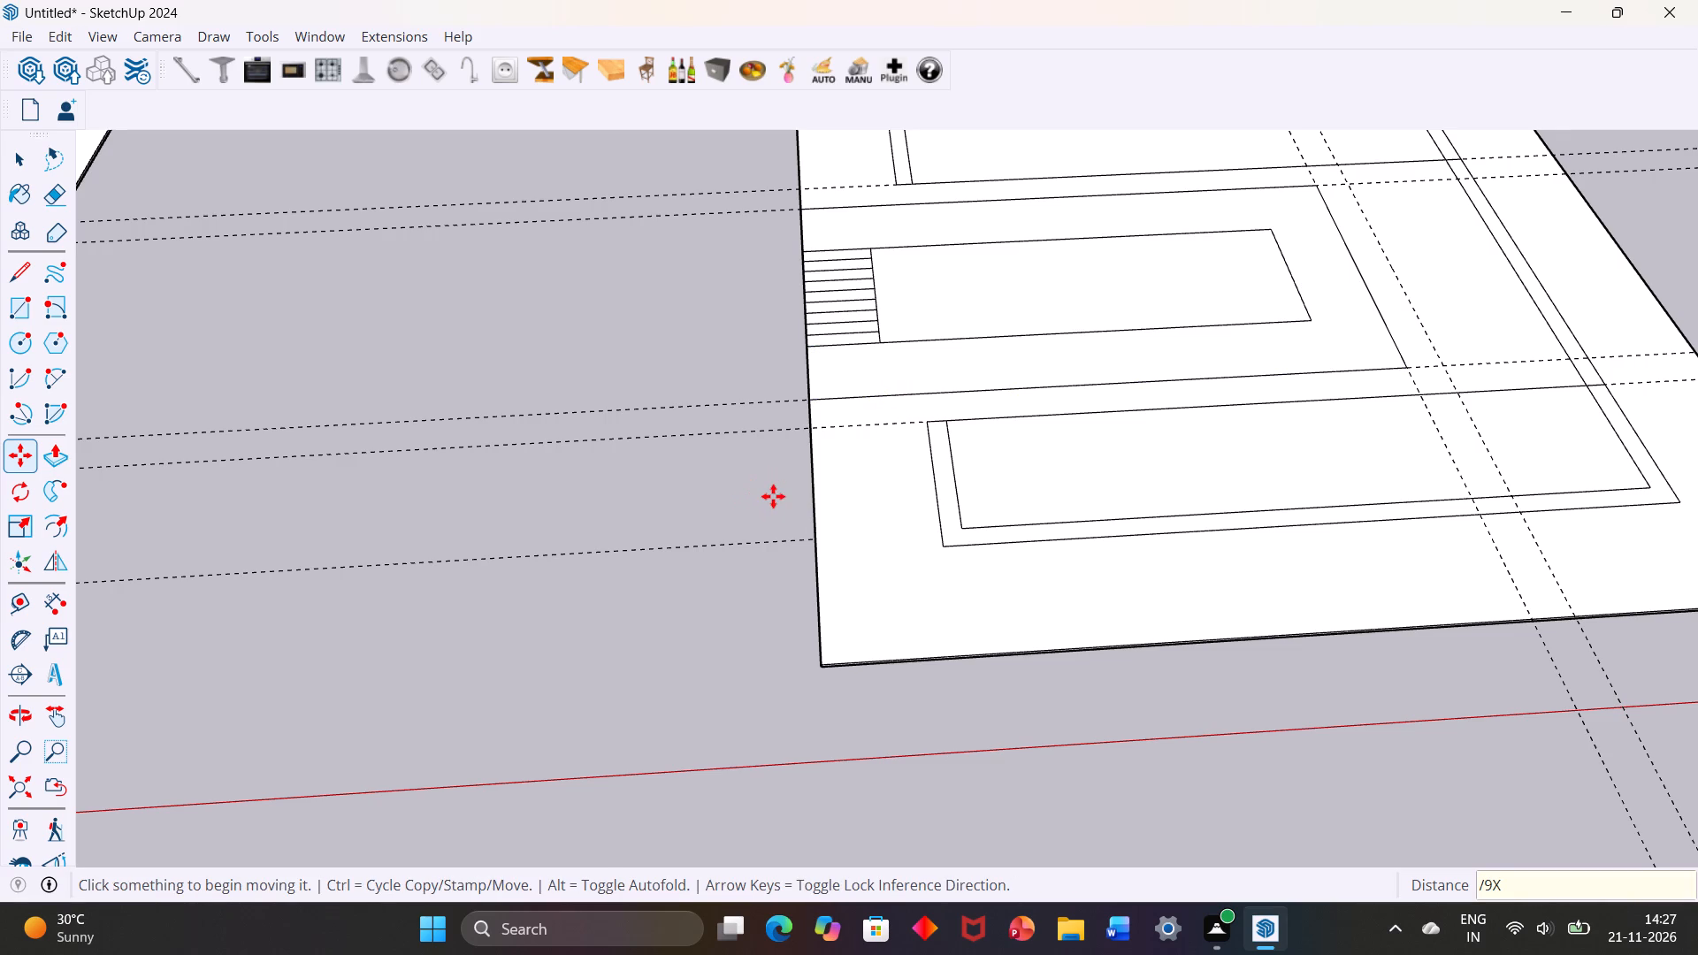
pyautogui.press('space')
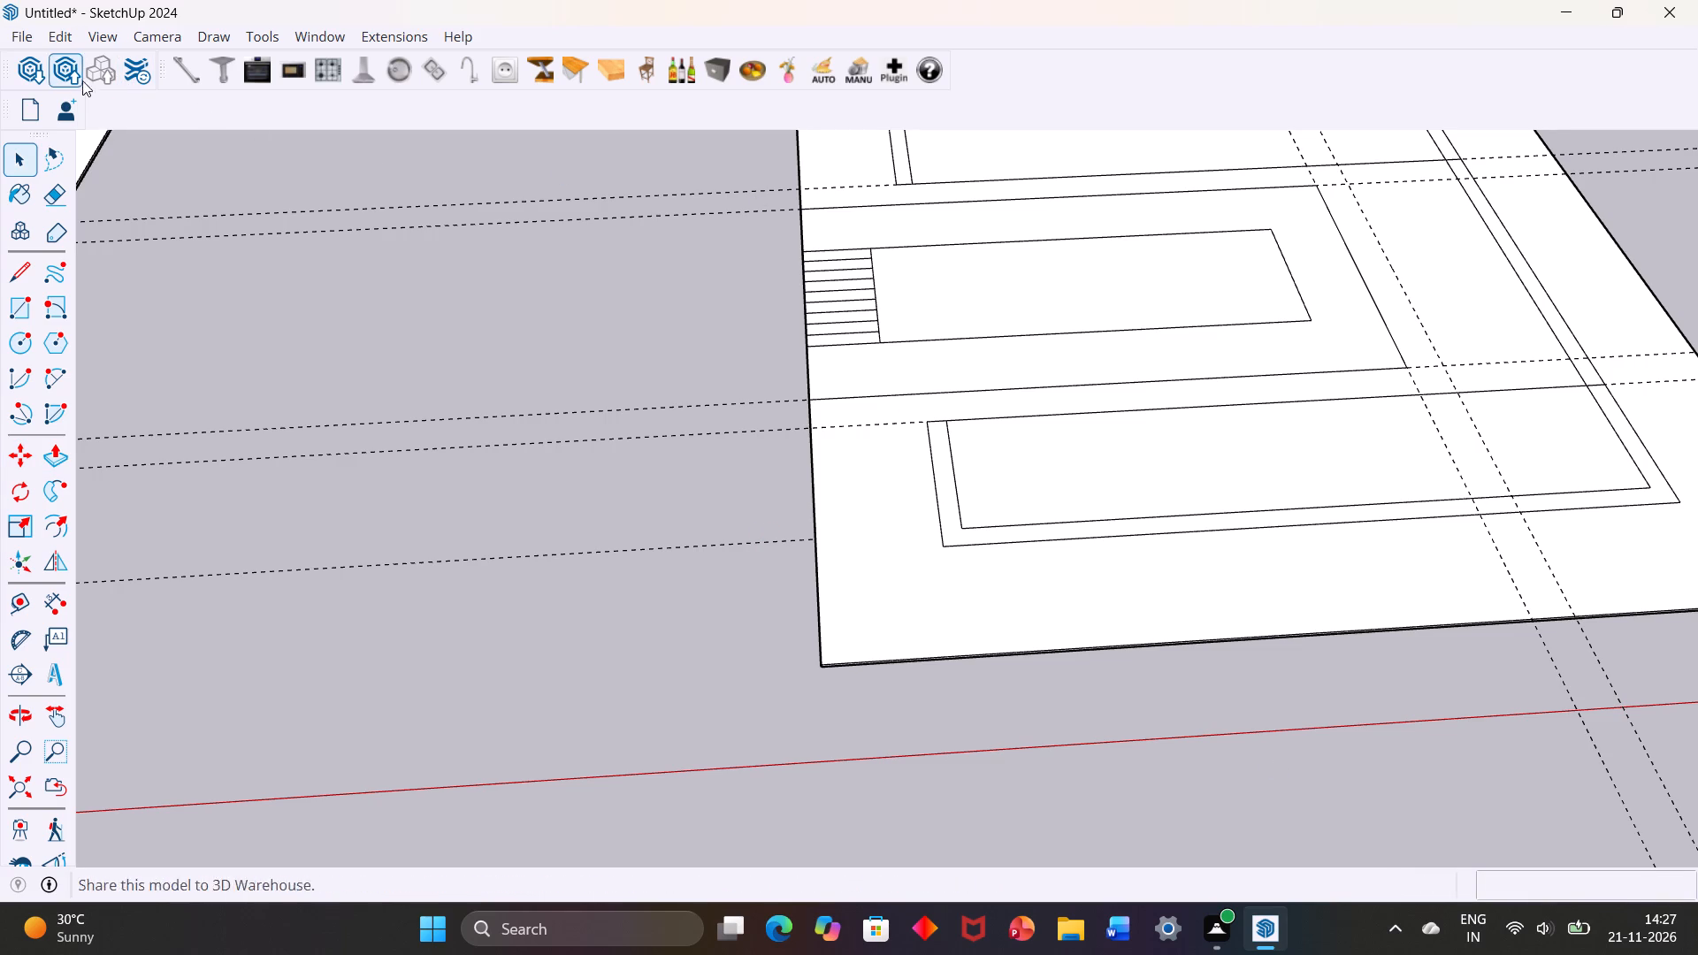
# Erase alternate segments of the inner rectangle's end edge between the arrayed lines, starting and ending with the outermost segments.
pyautogui.click(53, 200)
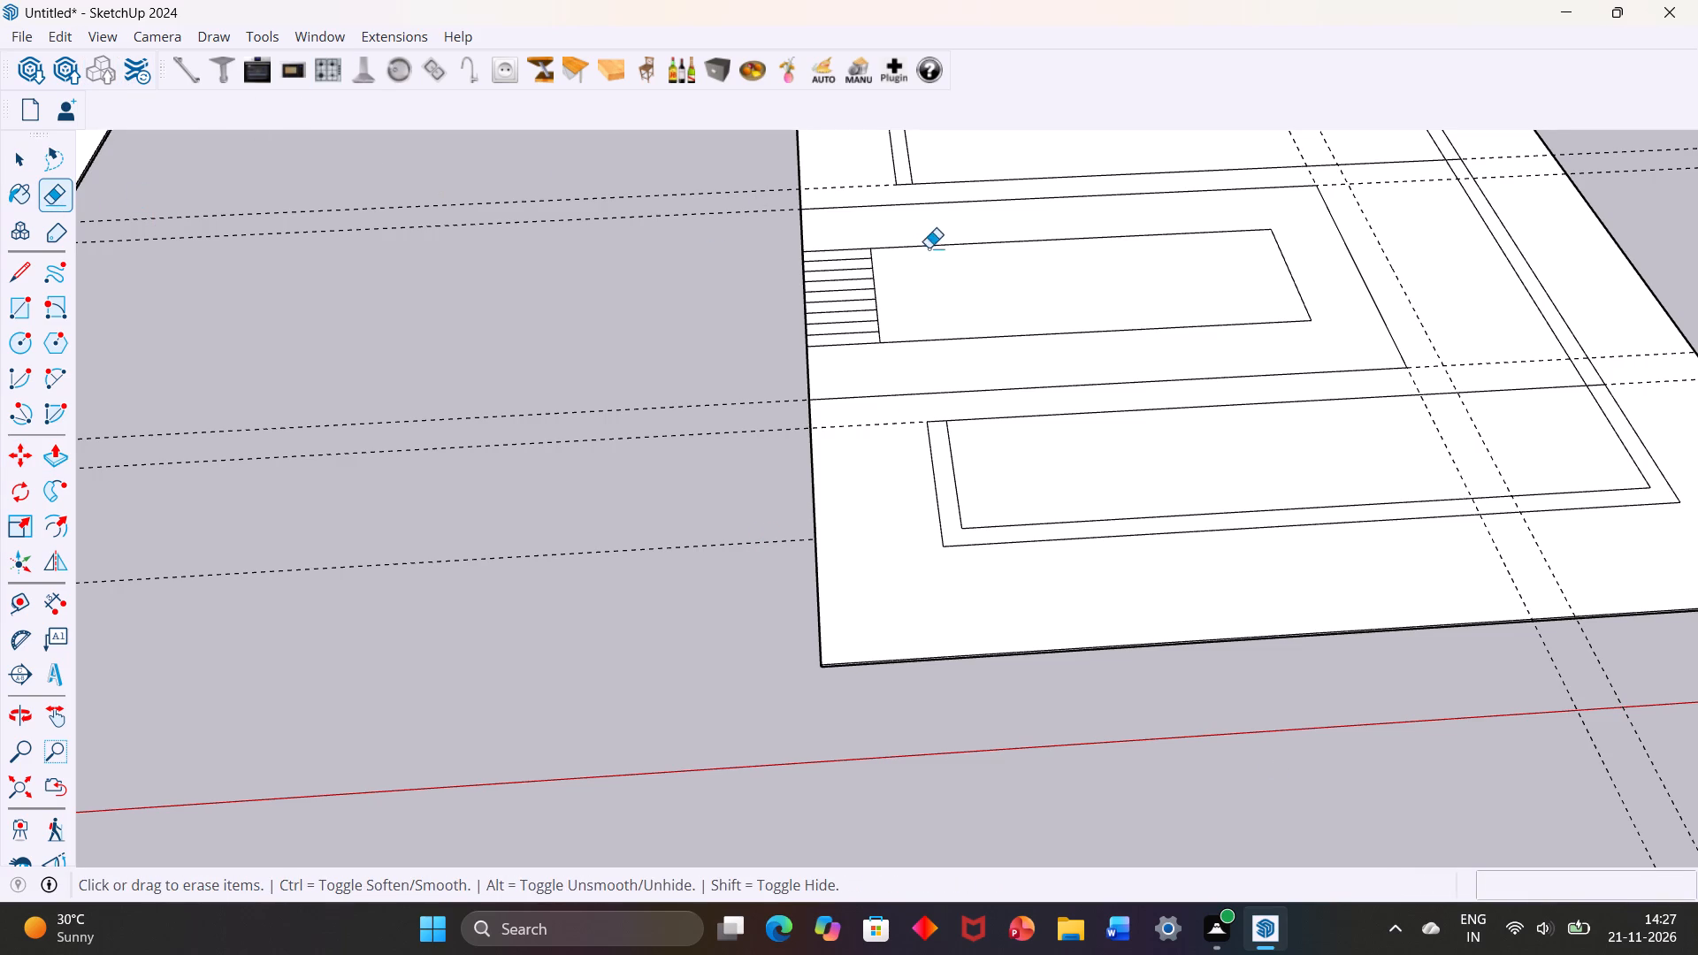
pyautogui.scroll(4, 850, 280)
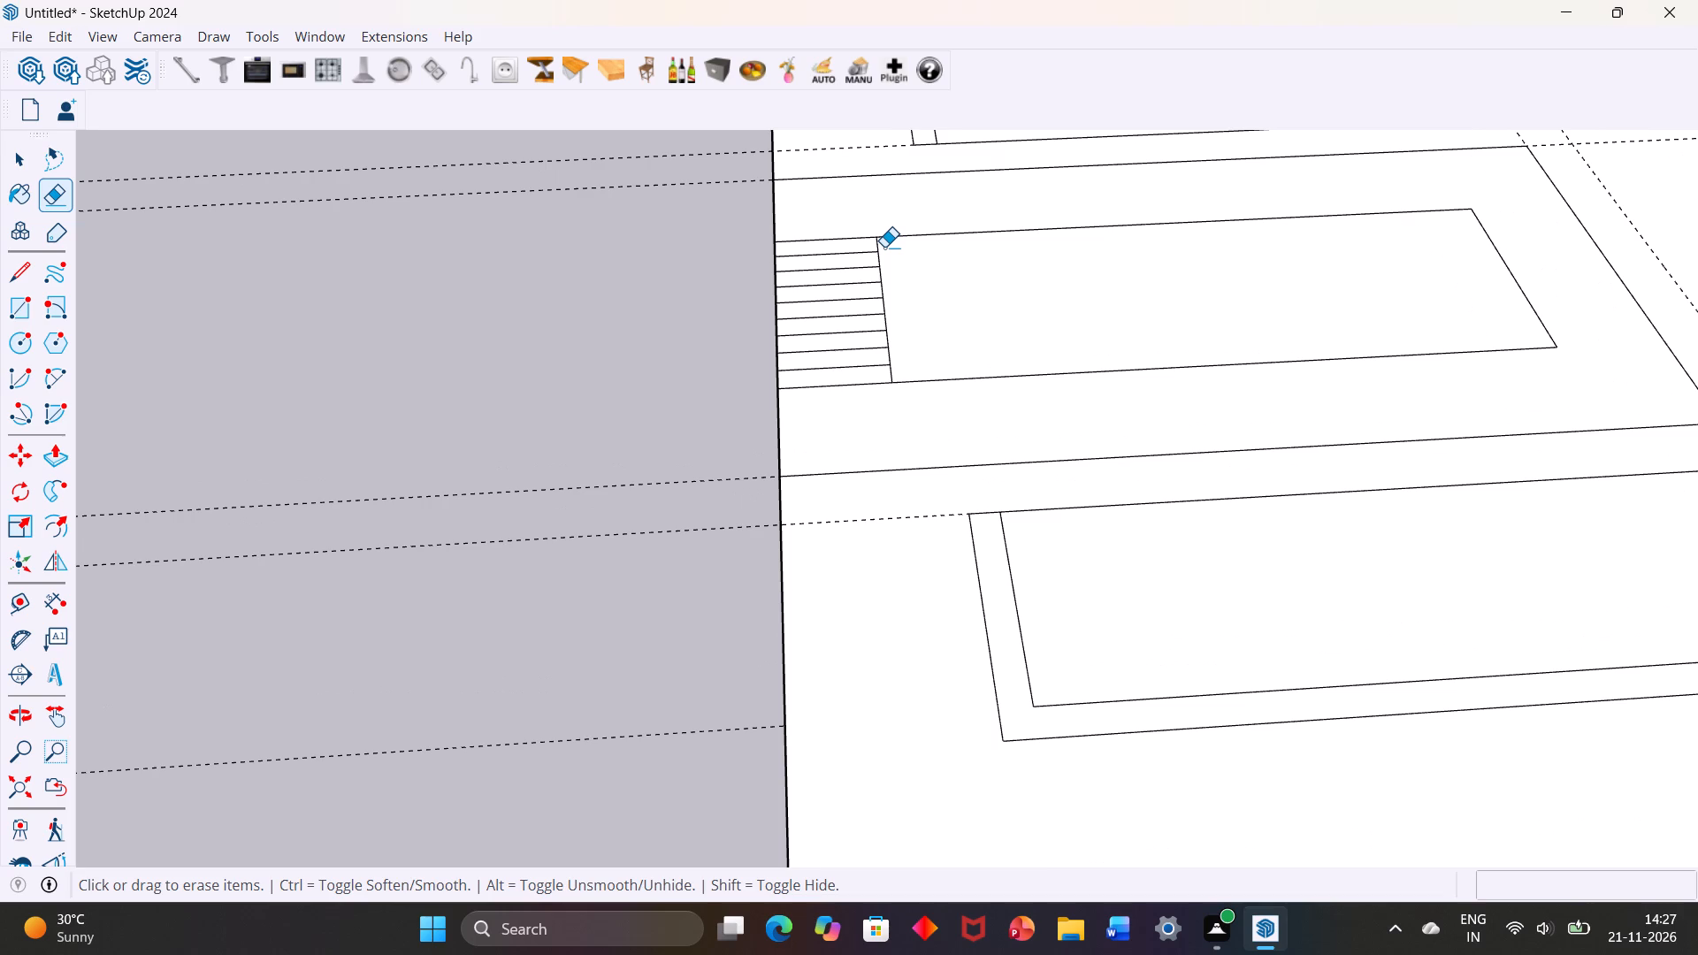
pyautogui.scroll(1, 884, 247)
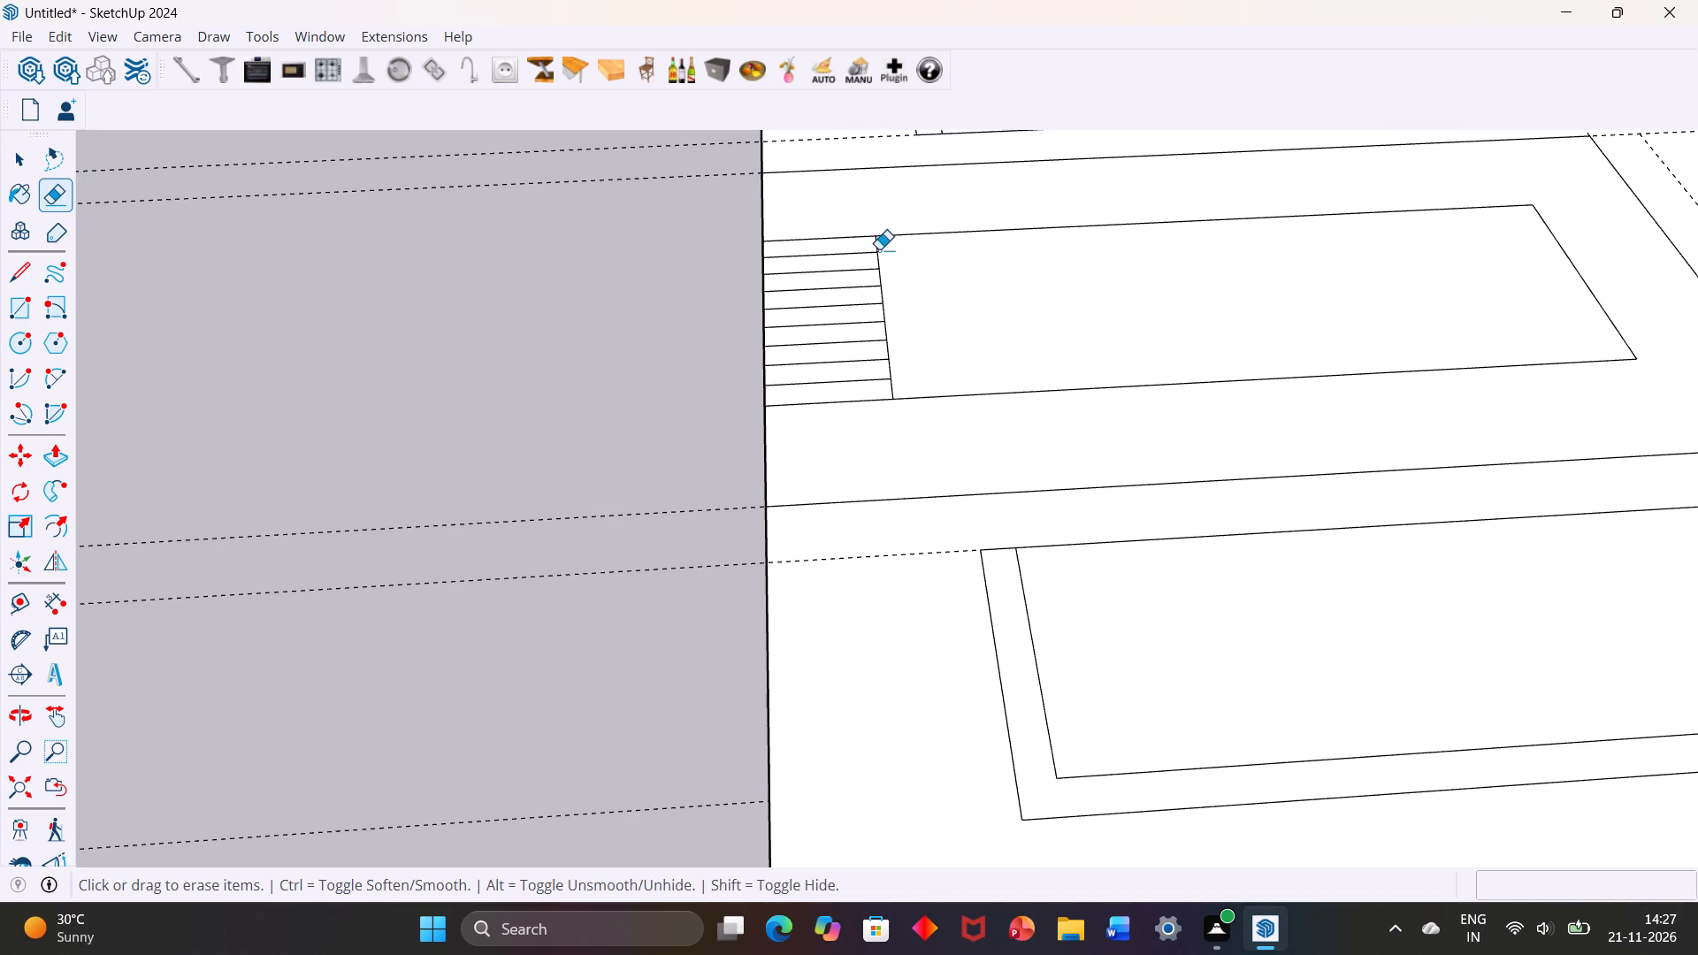
pyautogui.moveTo(868, 245); pyautogui.dragTo(893, 248)
pyautogui.moveTo(873, 275); pyautogui.dragTo(893, 283)
pyautogui.moveTo(879, 309); pyautogui.dragTo(920, 319)
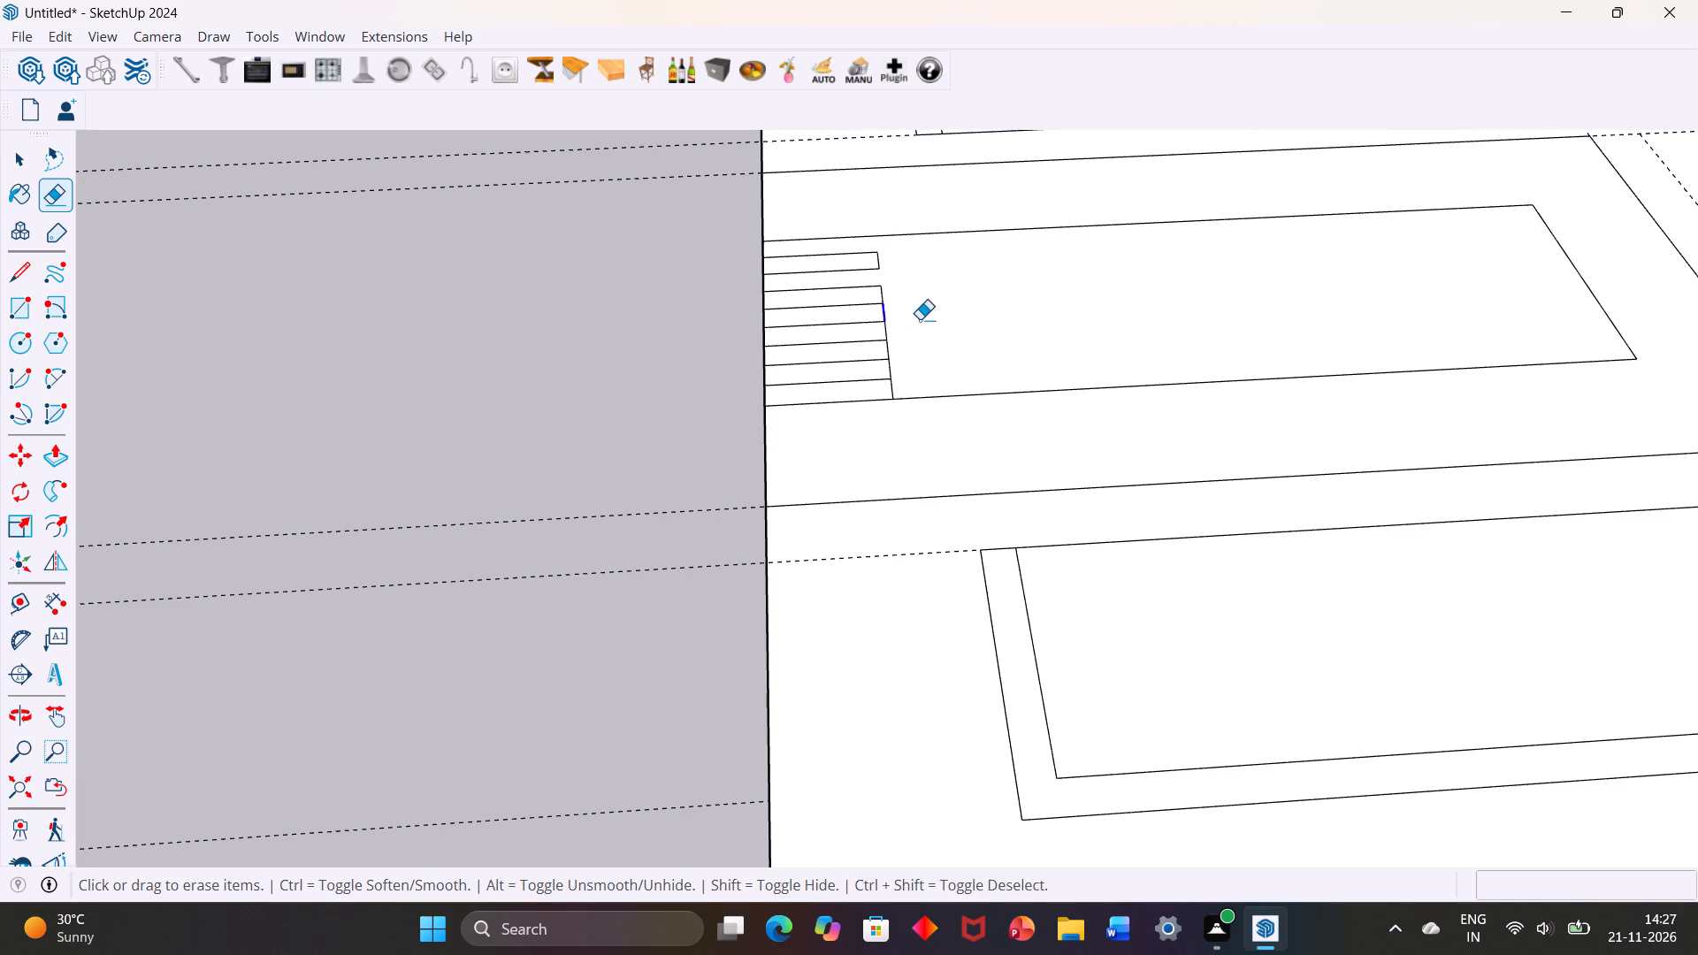
pyautogui.moveTo(882, 350); pyautogui.dragTo(910, 359)
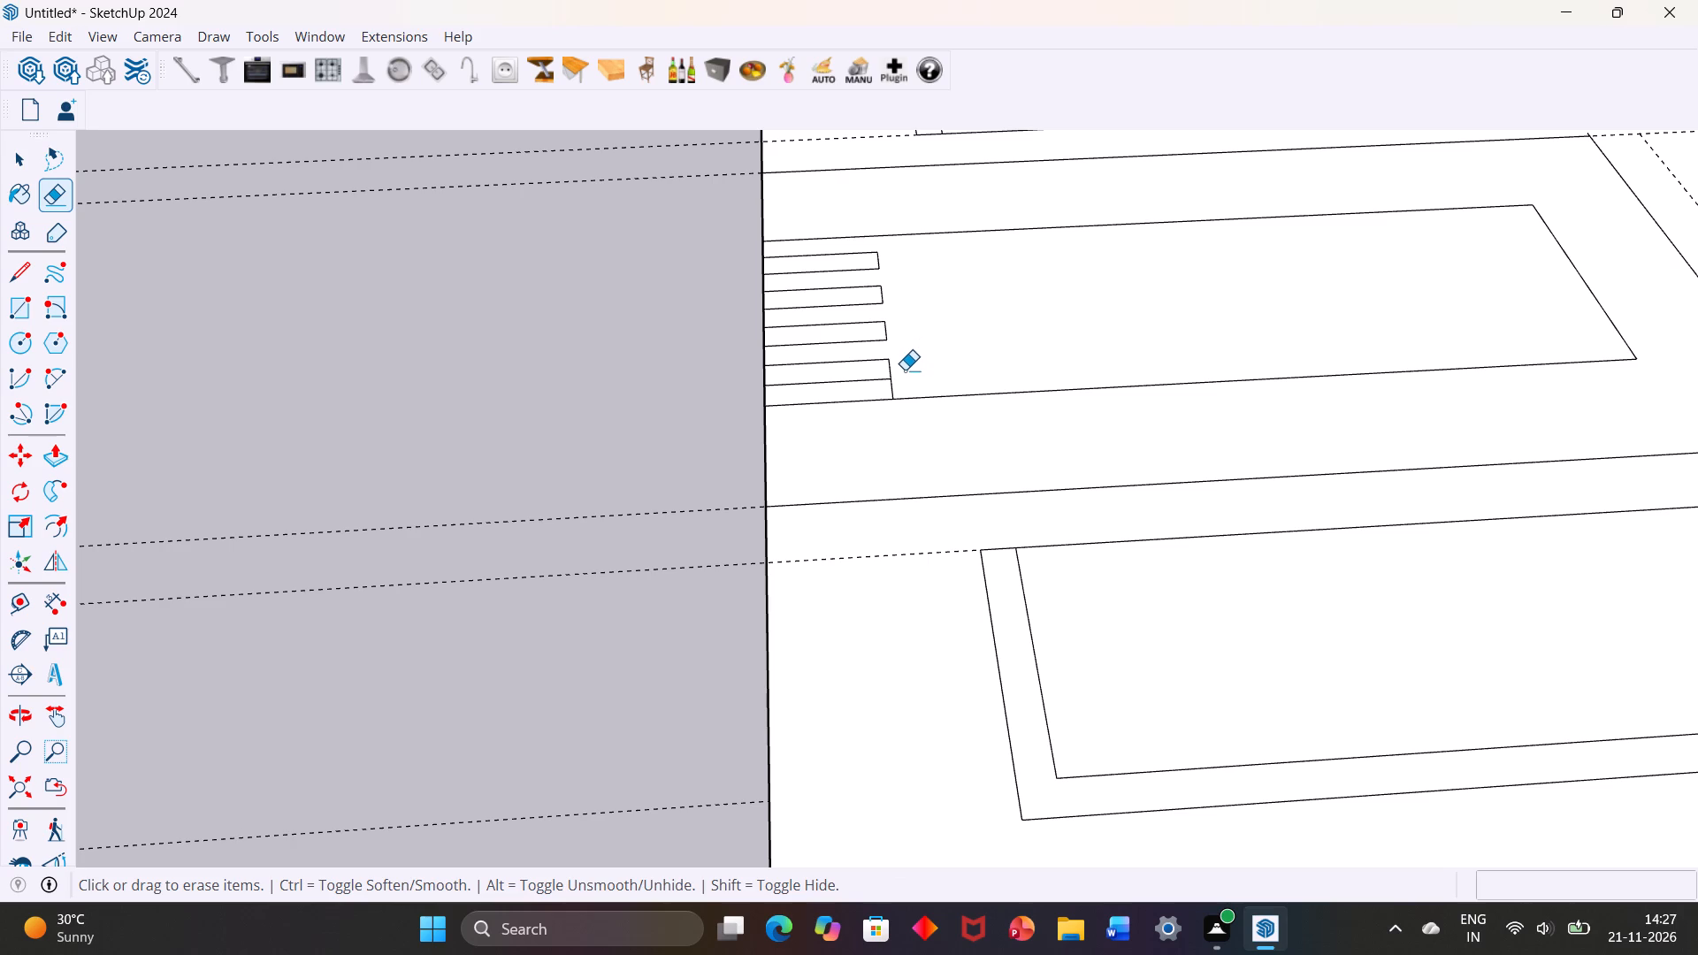
pyautogui.moveTo(883, 387); pyautogui.dragTo(916, 391)
pyautogui.scroll(-2, 899, 320)
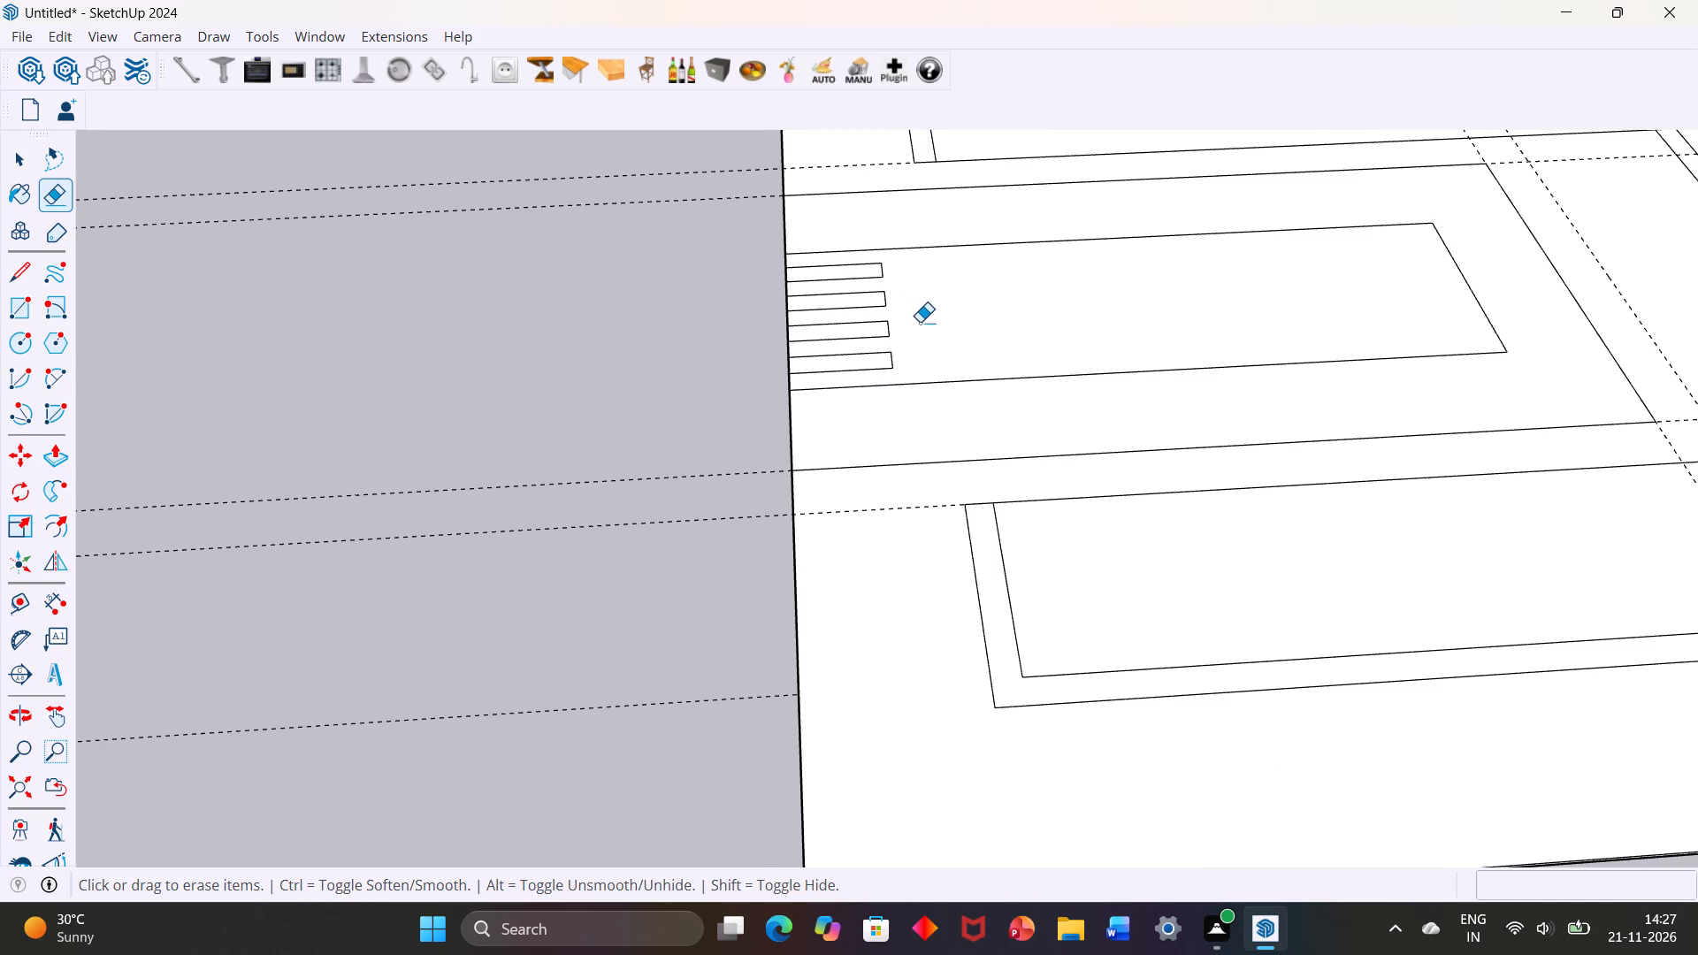
pyautogui.press('space')
# Select the slab's outer face surrounding the U-shaped border and the 8' by 4' rectangle.
pyautogui.scroll(-3, 920, 322)
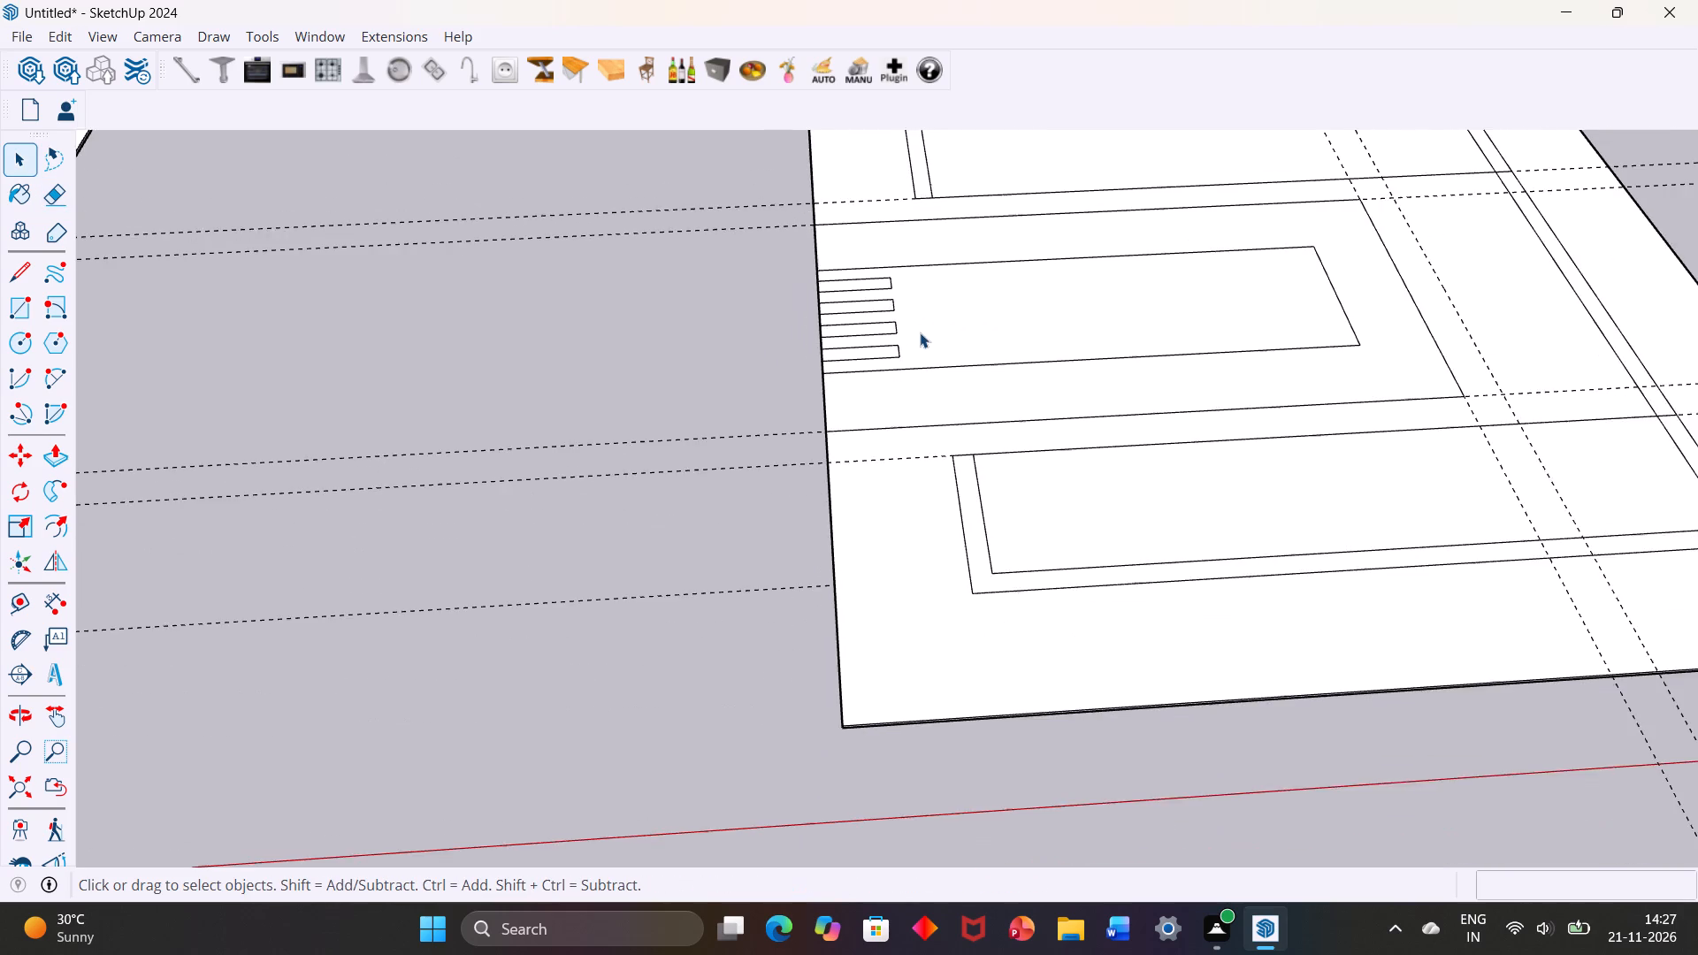
pyautogui.scroll(-4, 922, 308)
pyautogui.click(892, 209)
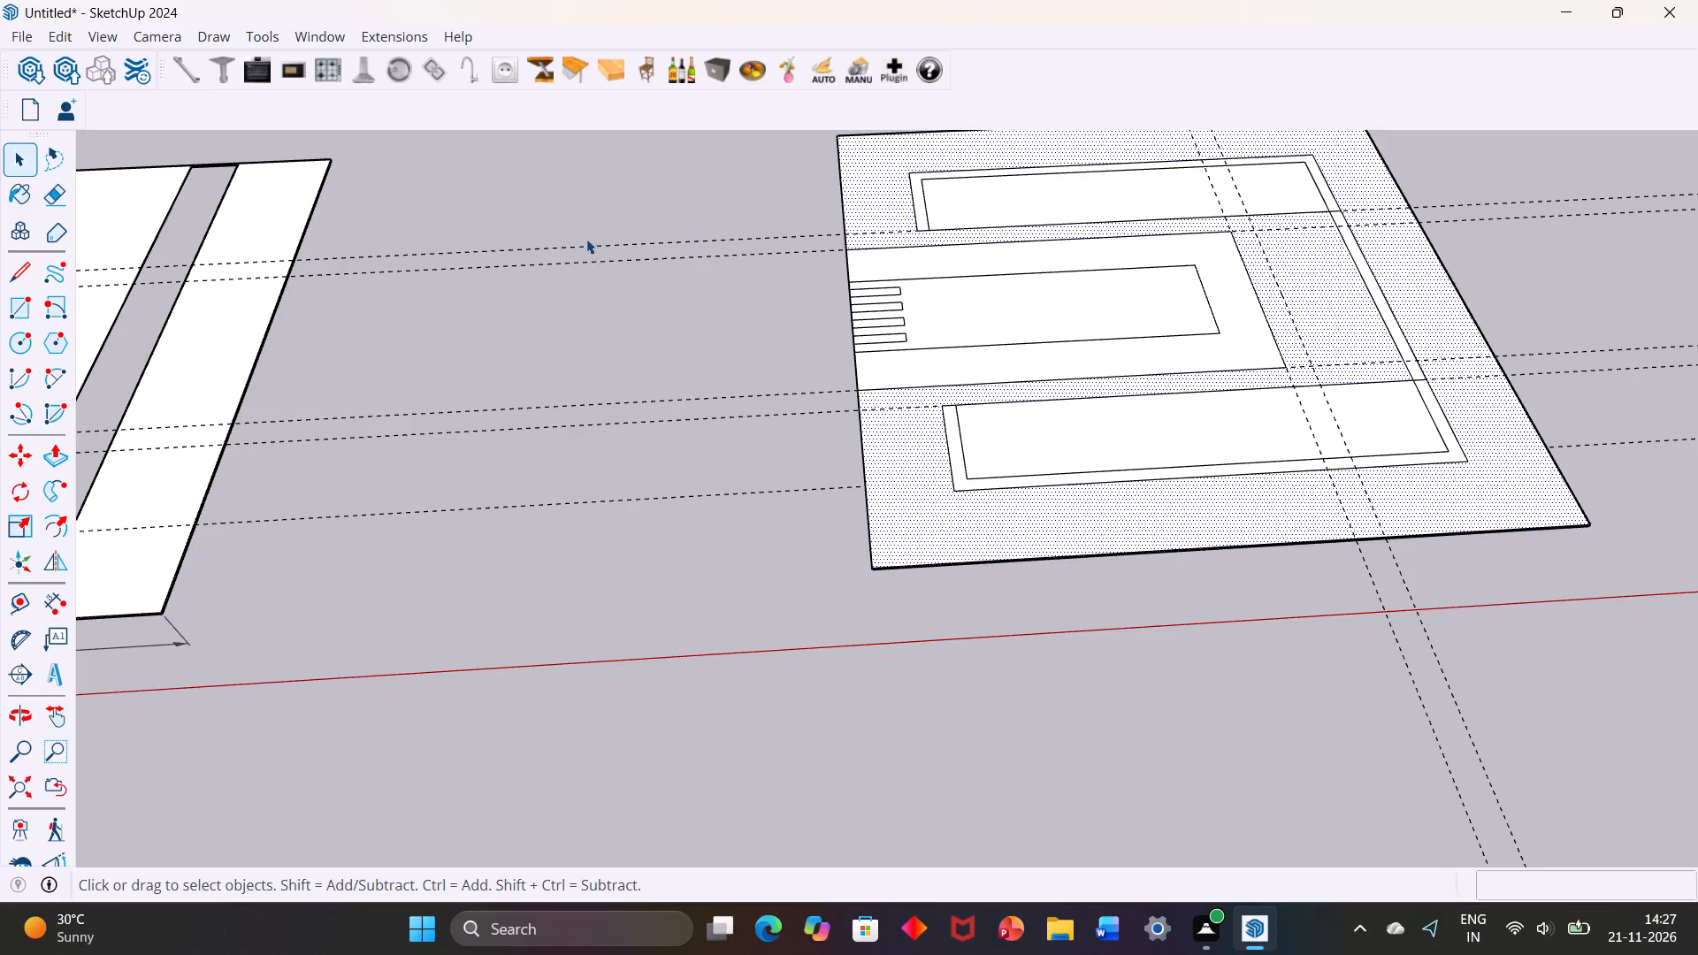
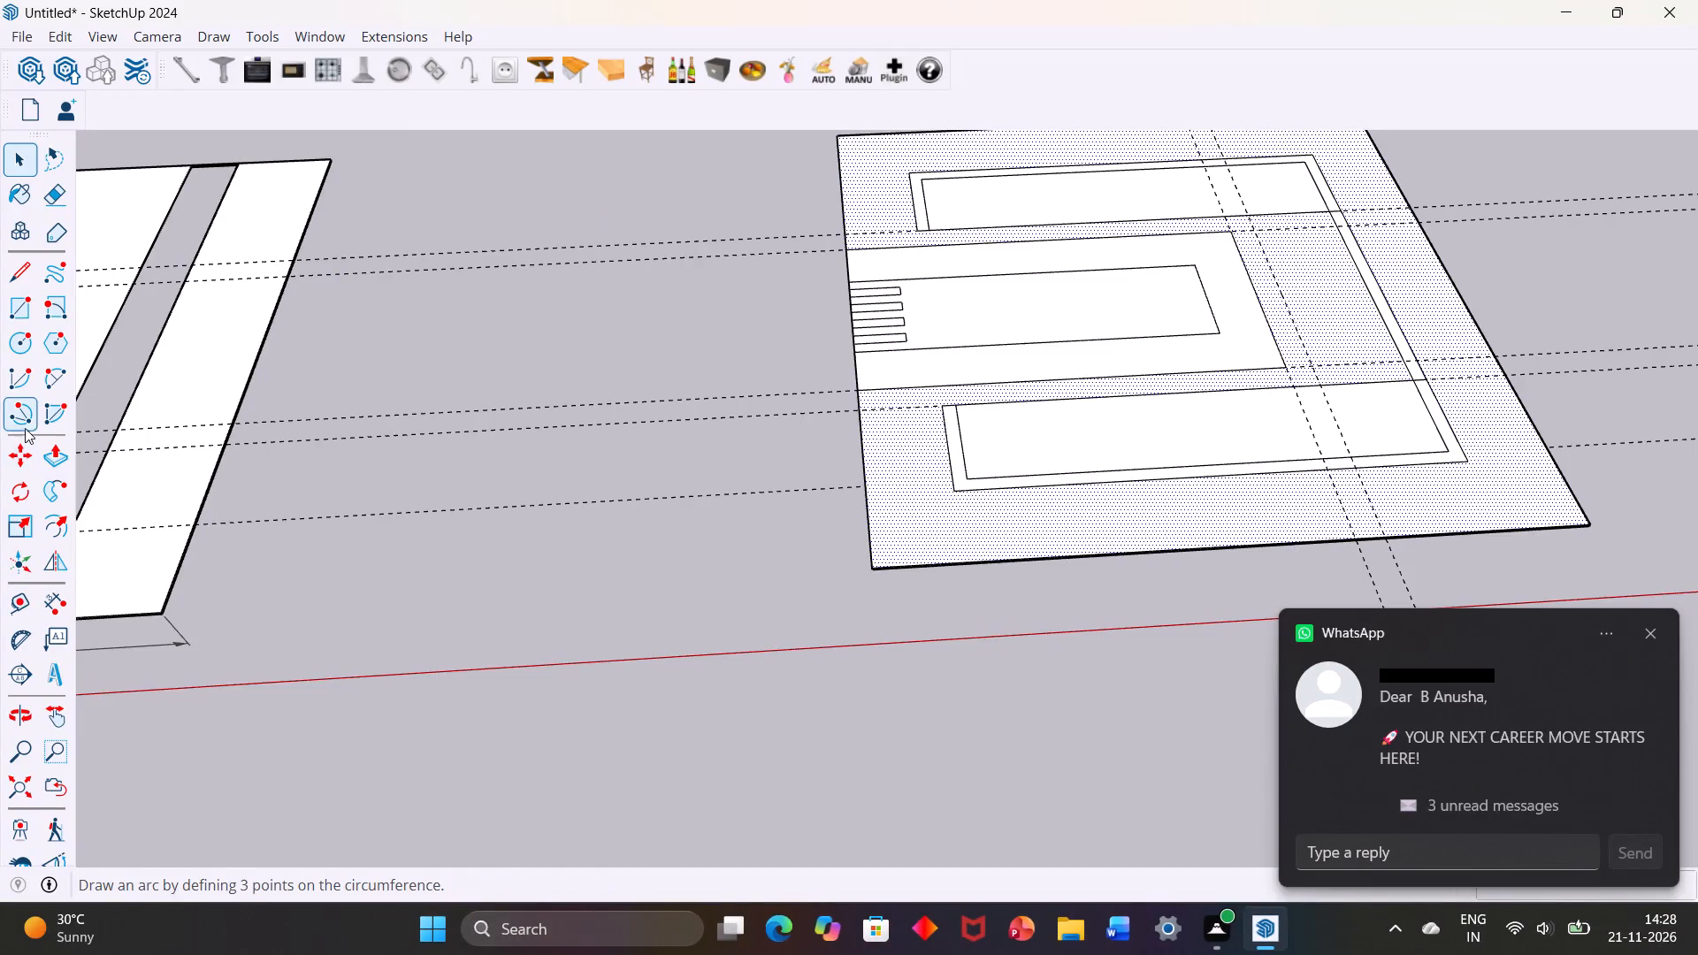
# Extrude the slab's selected outer face upward with Push/Pull, leaving the U-shaped border and the inset area recessed.
pyautogui.click(52, 453)
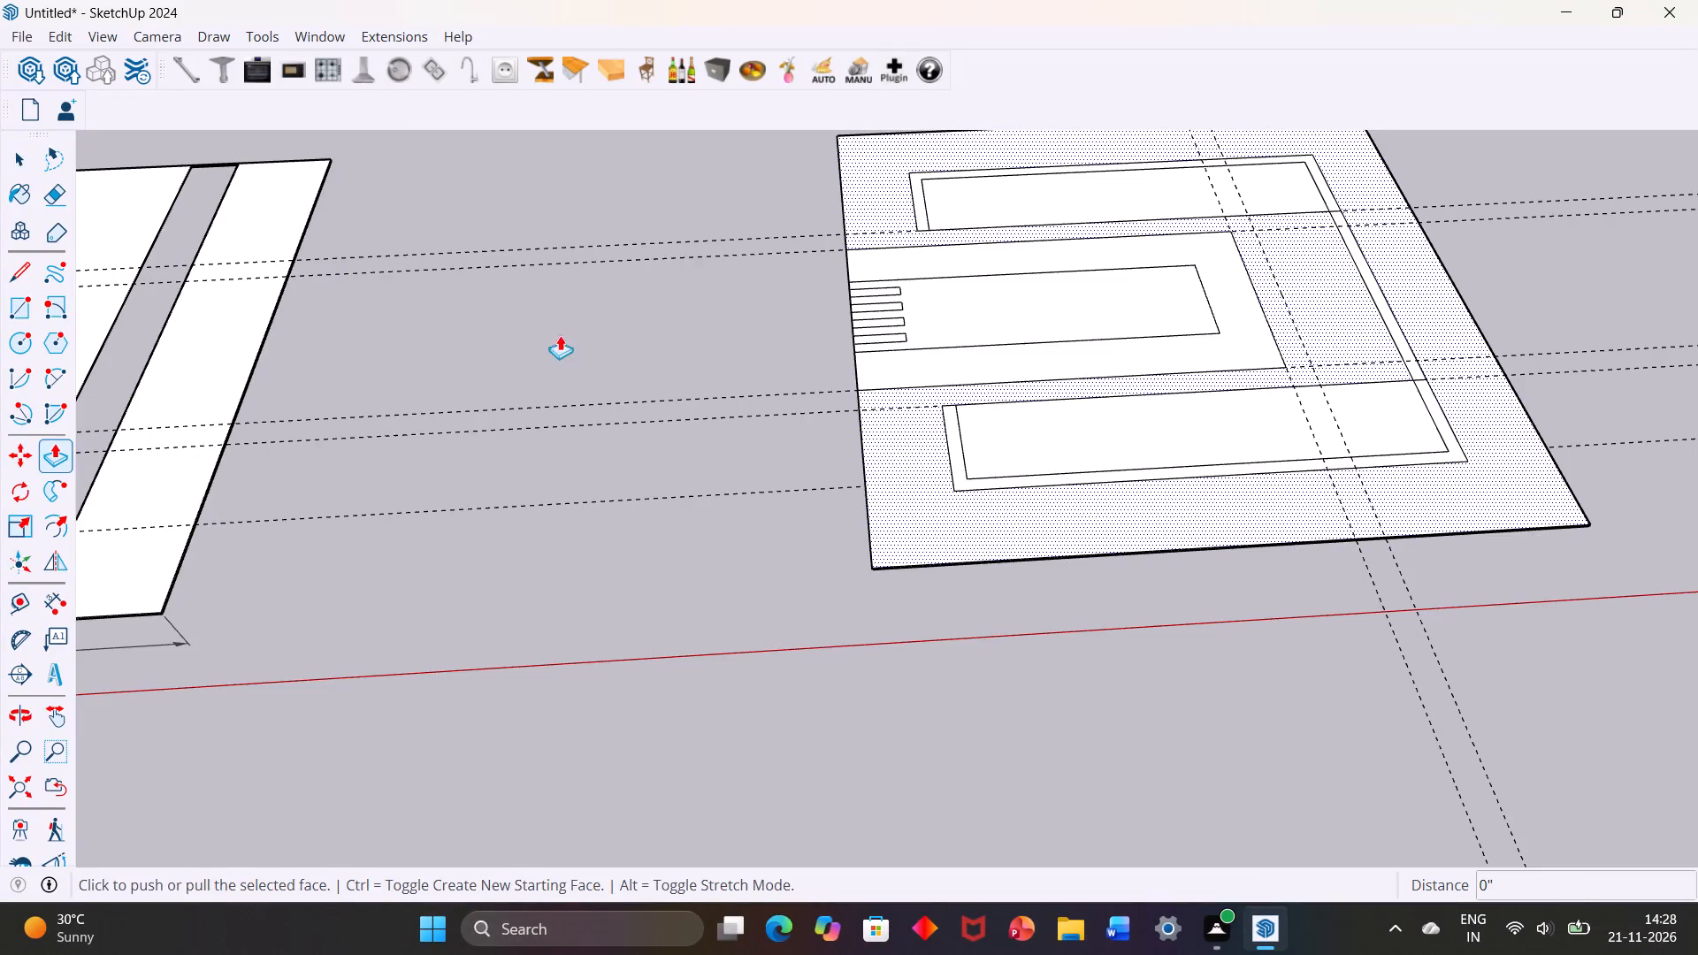
pyautogui.click(875, 191)
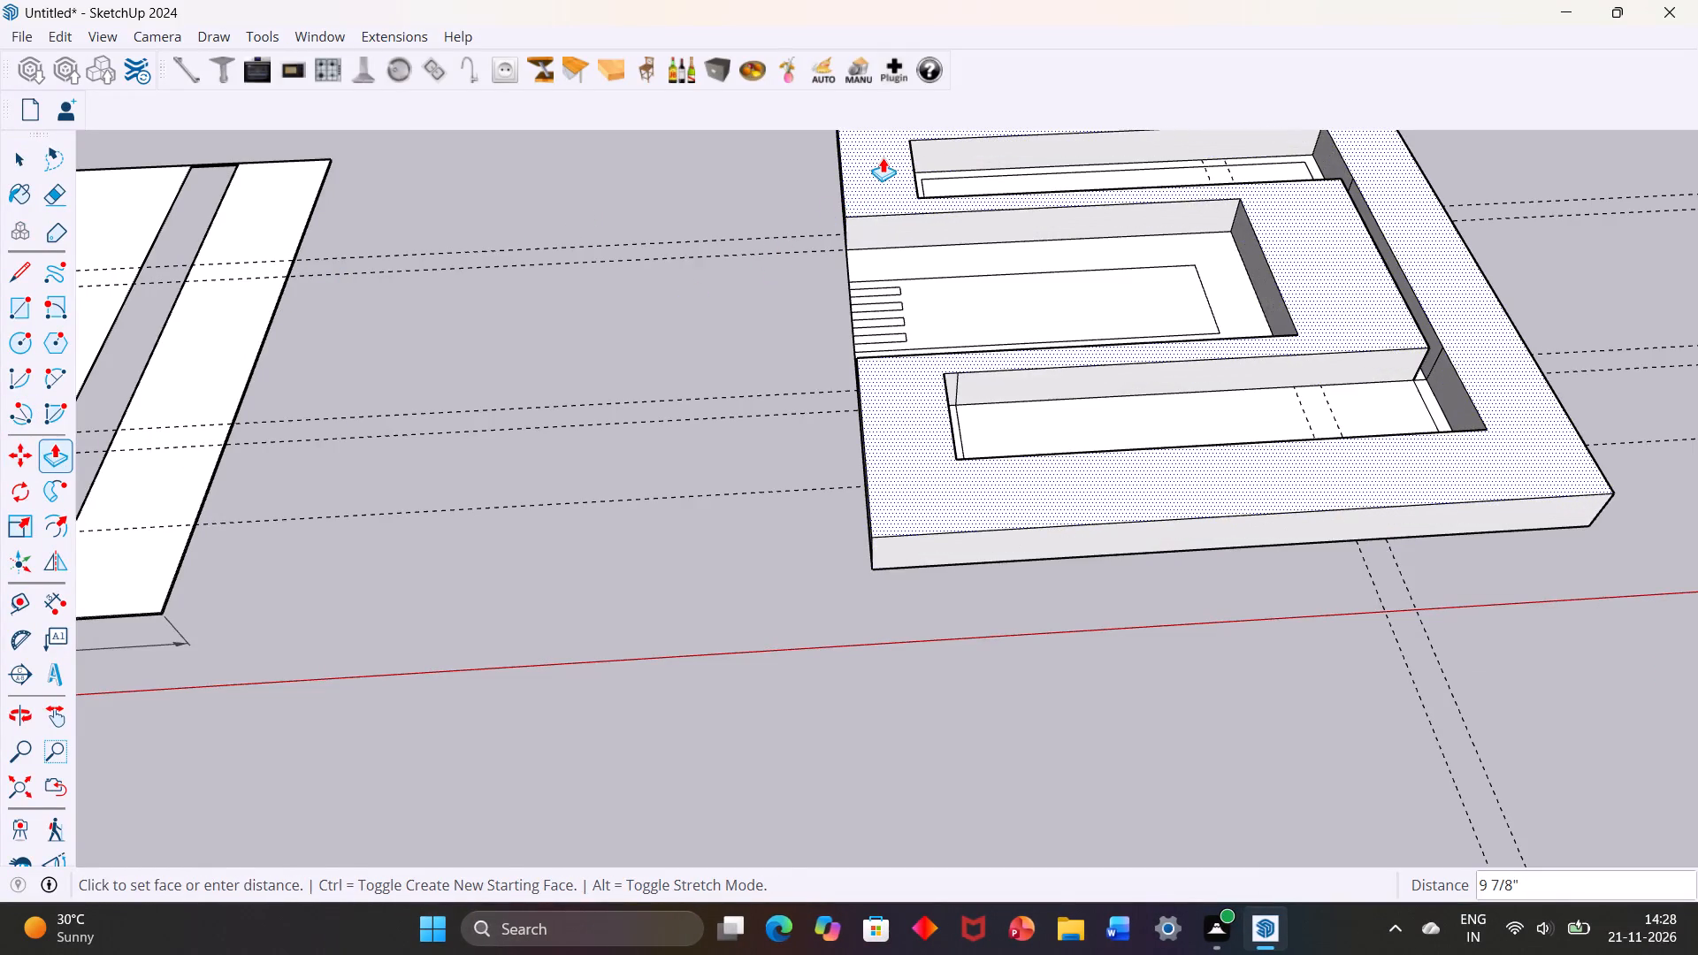
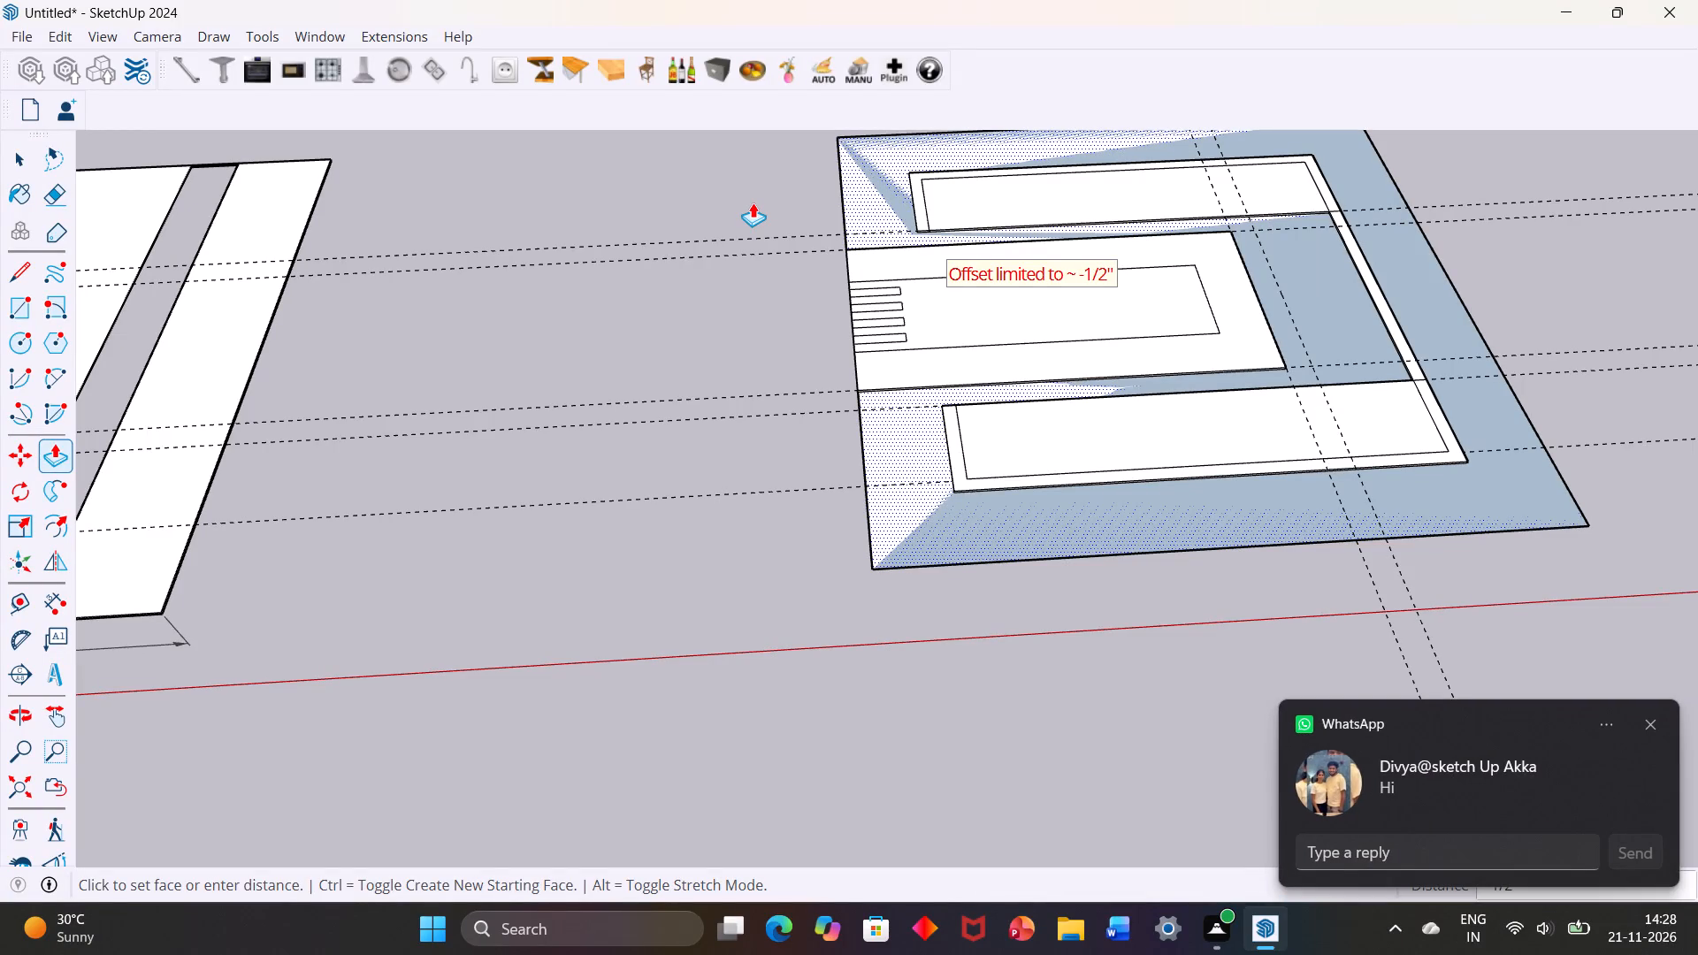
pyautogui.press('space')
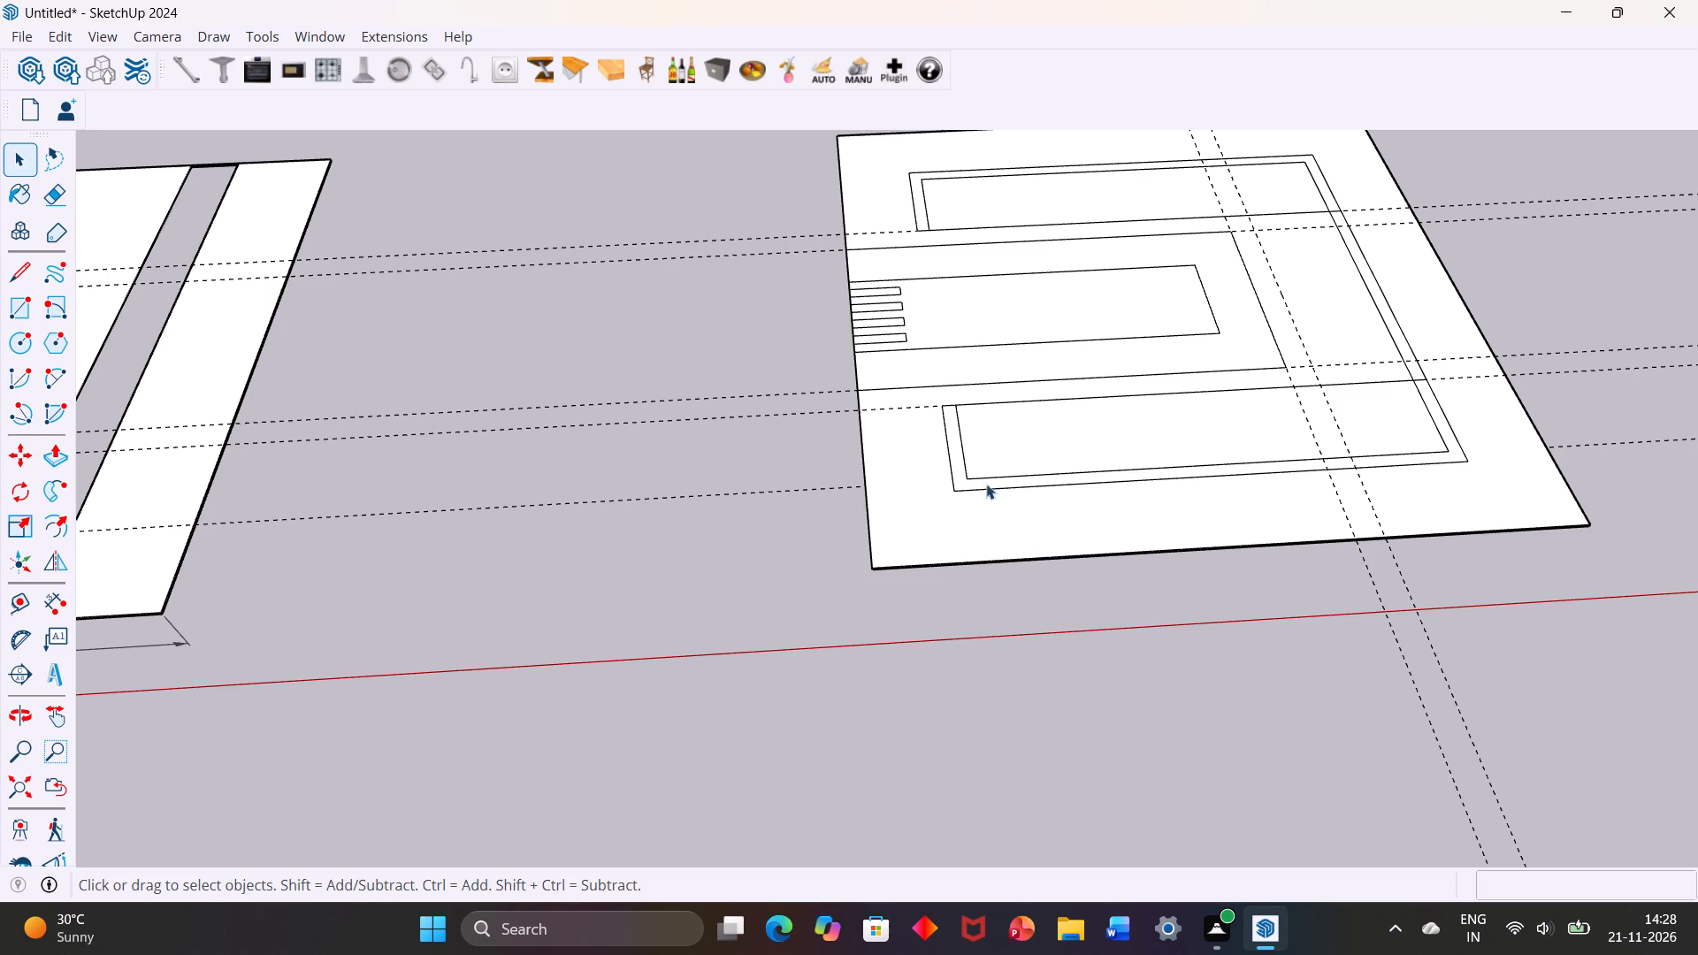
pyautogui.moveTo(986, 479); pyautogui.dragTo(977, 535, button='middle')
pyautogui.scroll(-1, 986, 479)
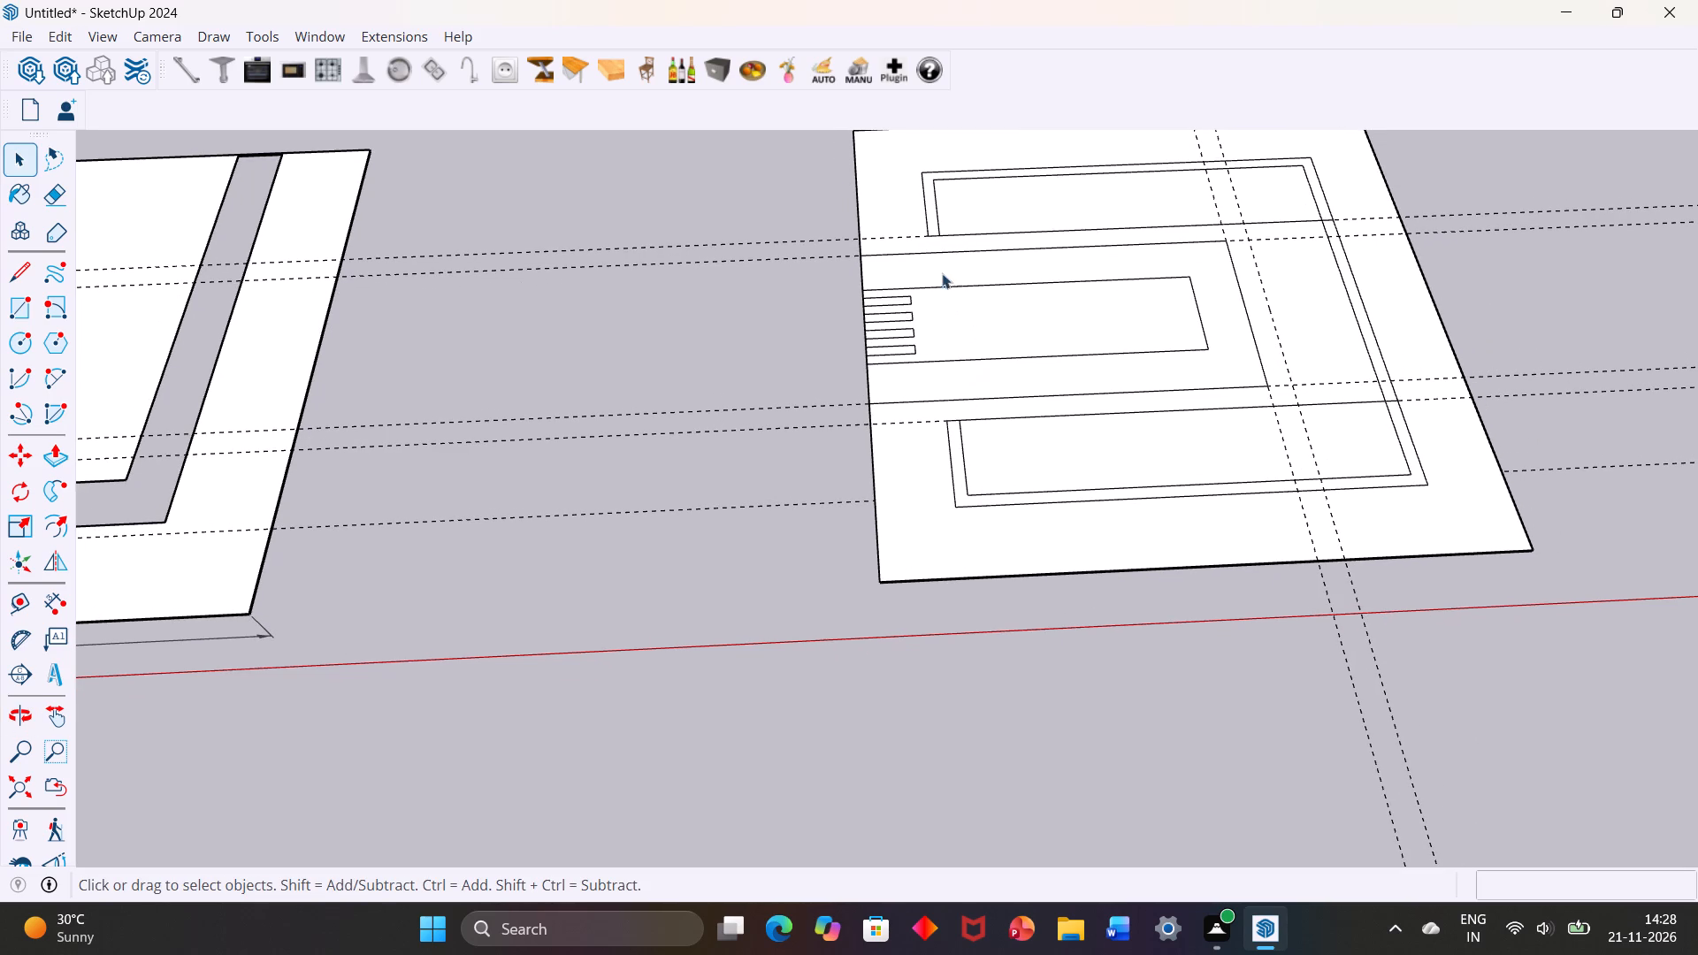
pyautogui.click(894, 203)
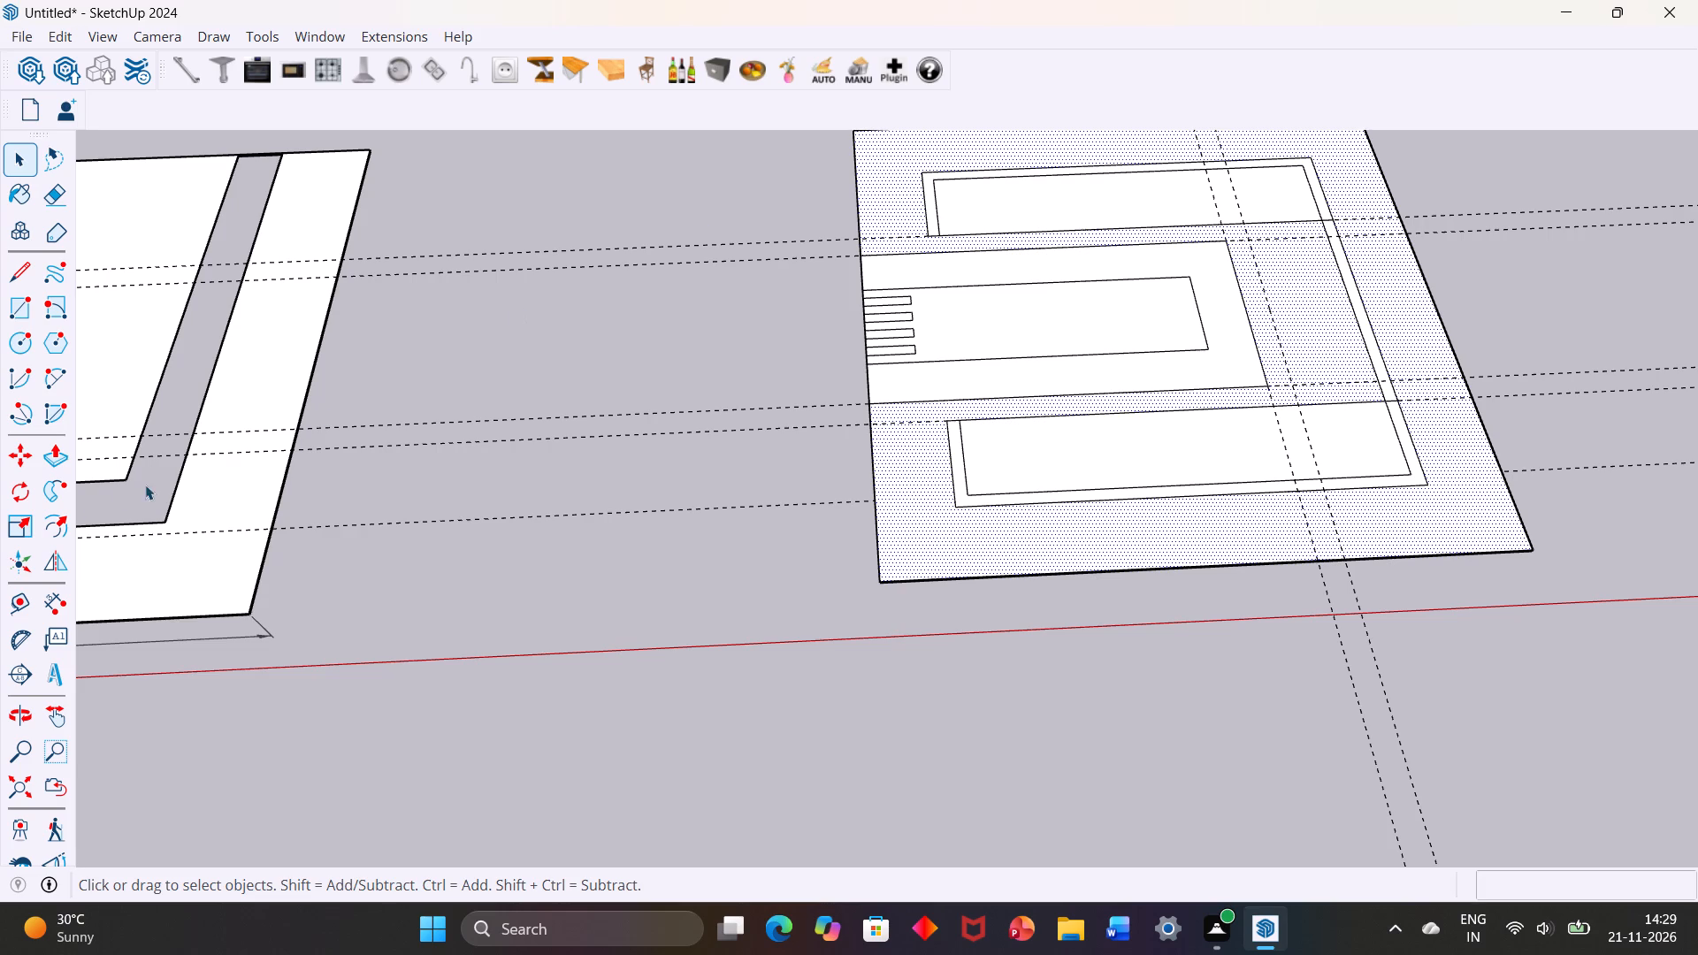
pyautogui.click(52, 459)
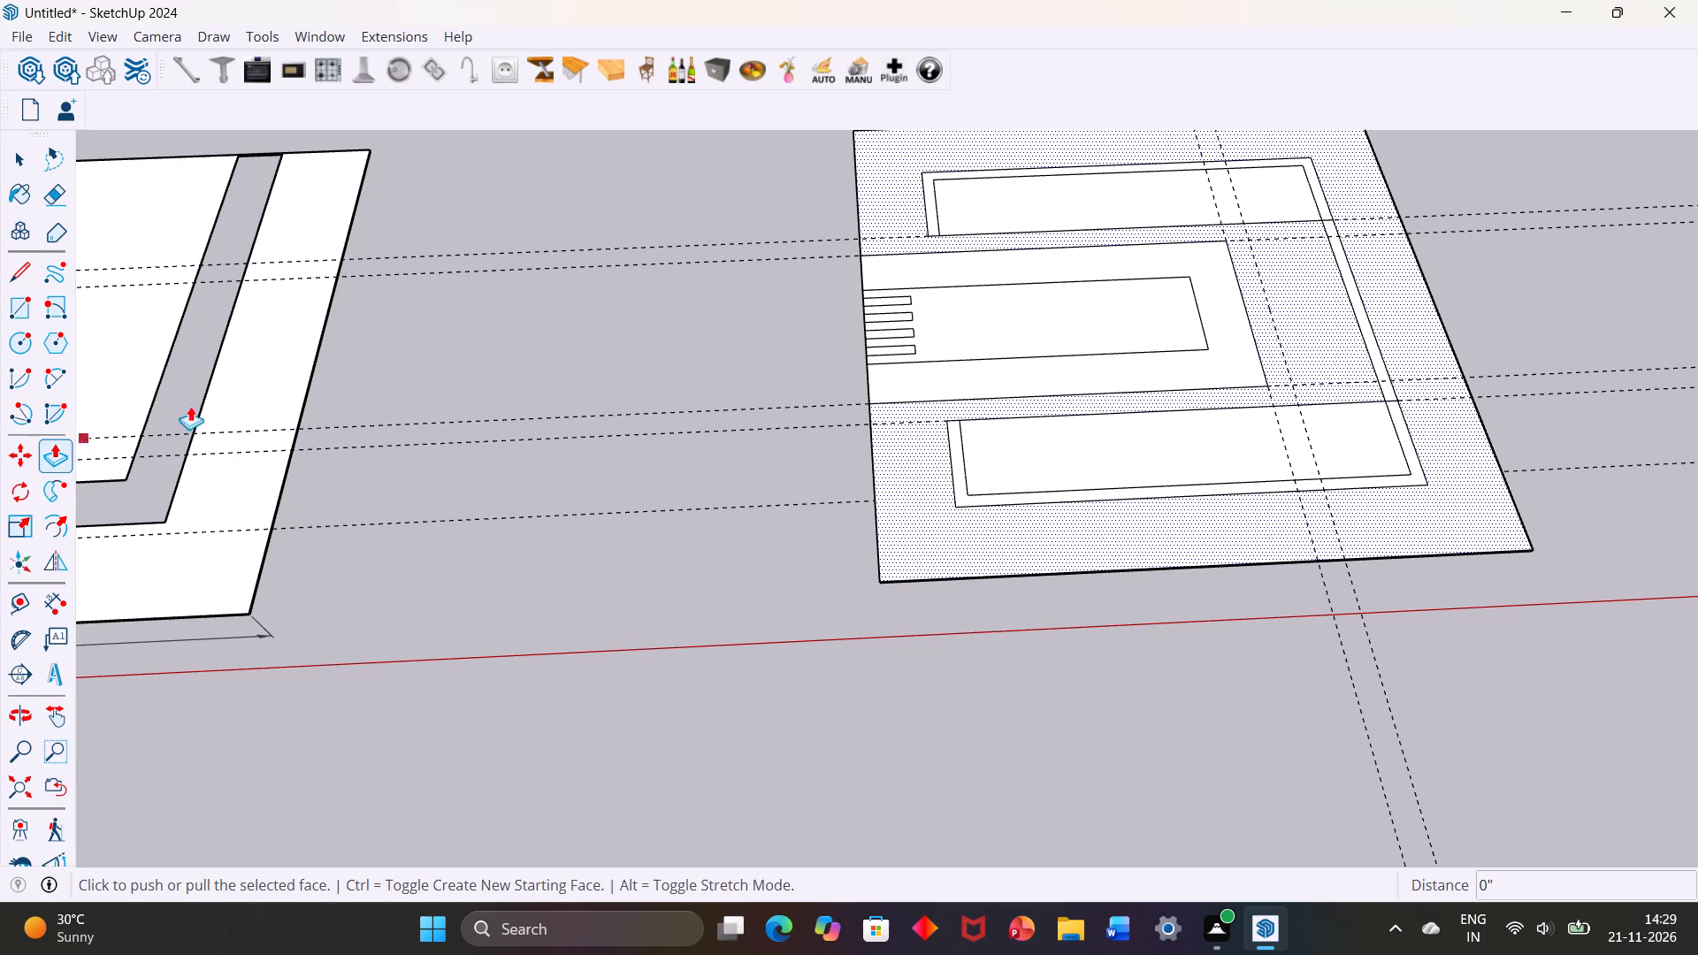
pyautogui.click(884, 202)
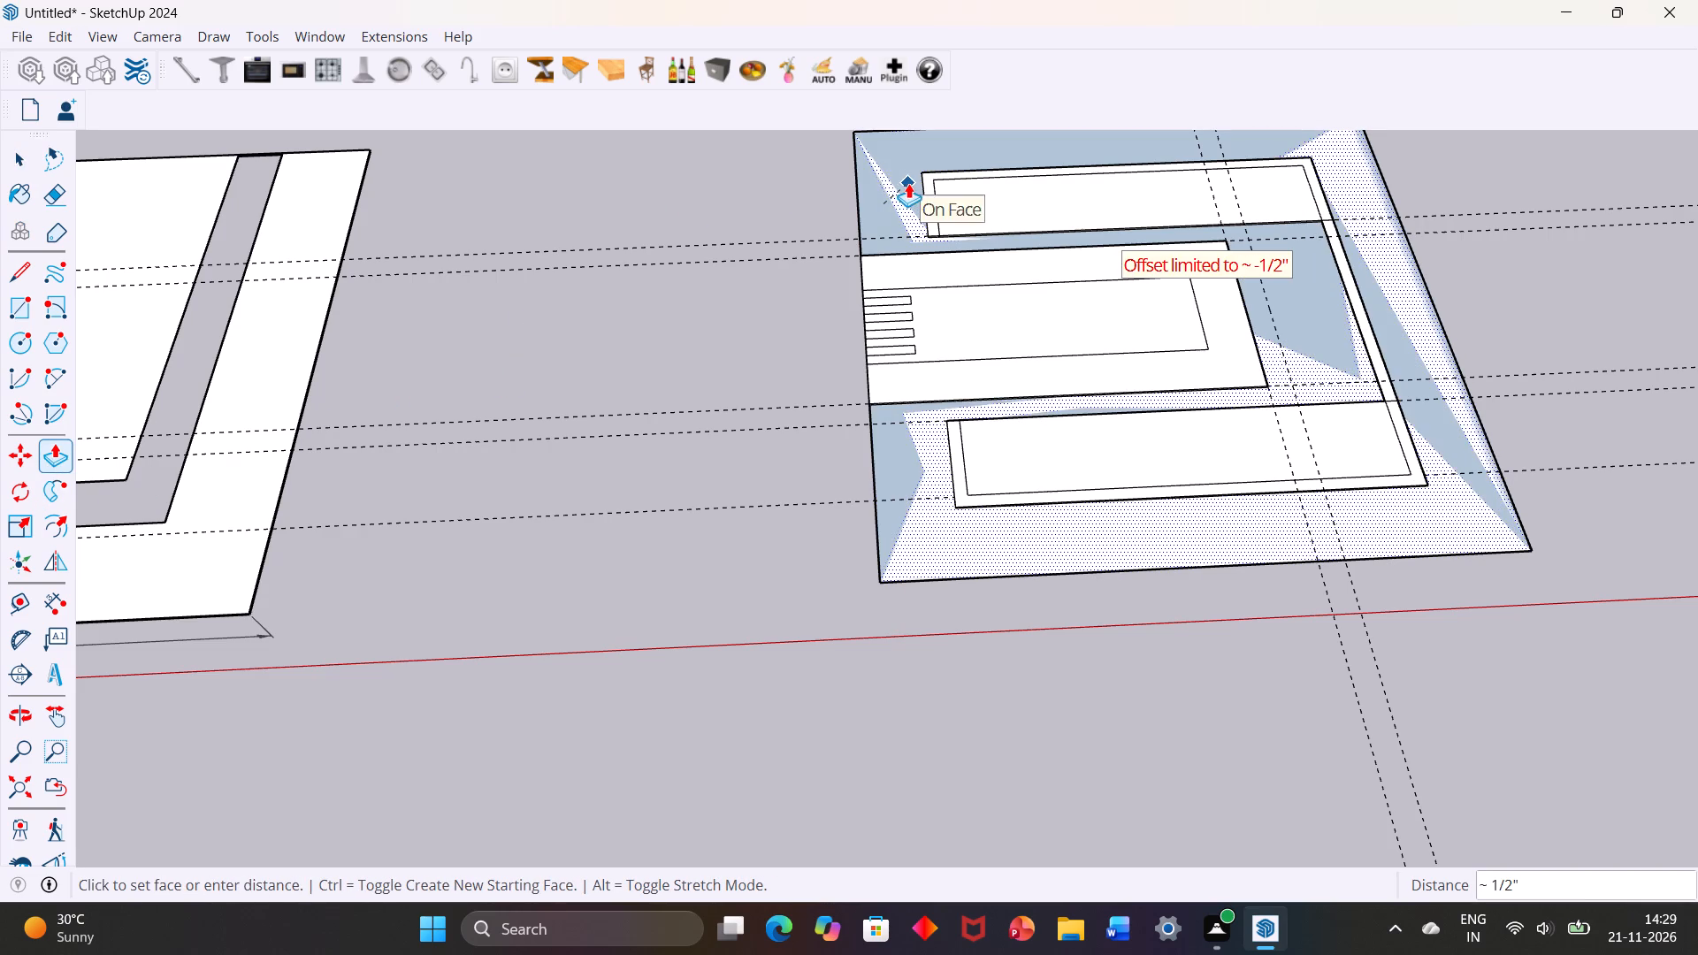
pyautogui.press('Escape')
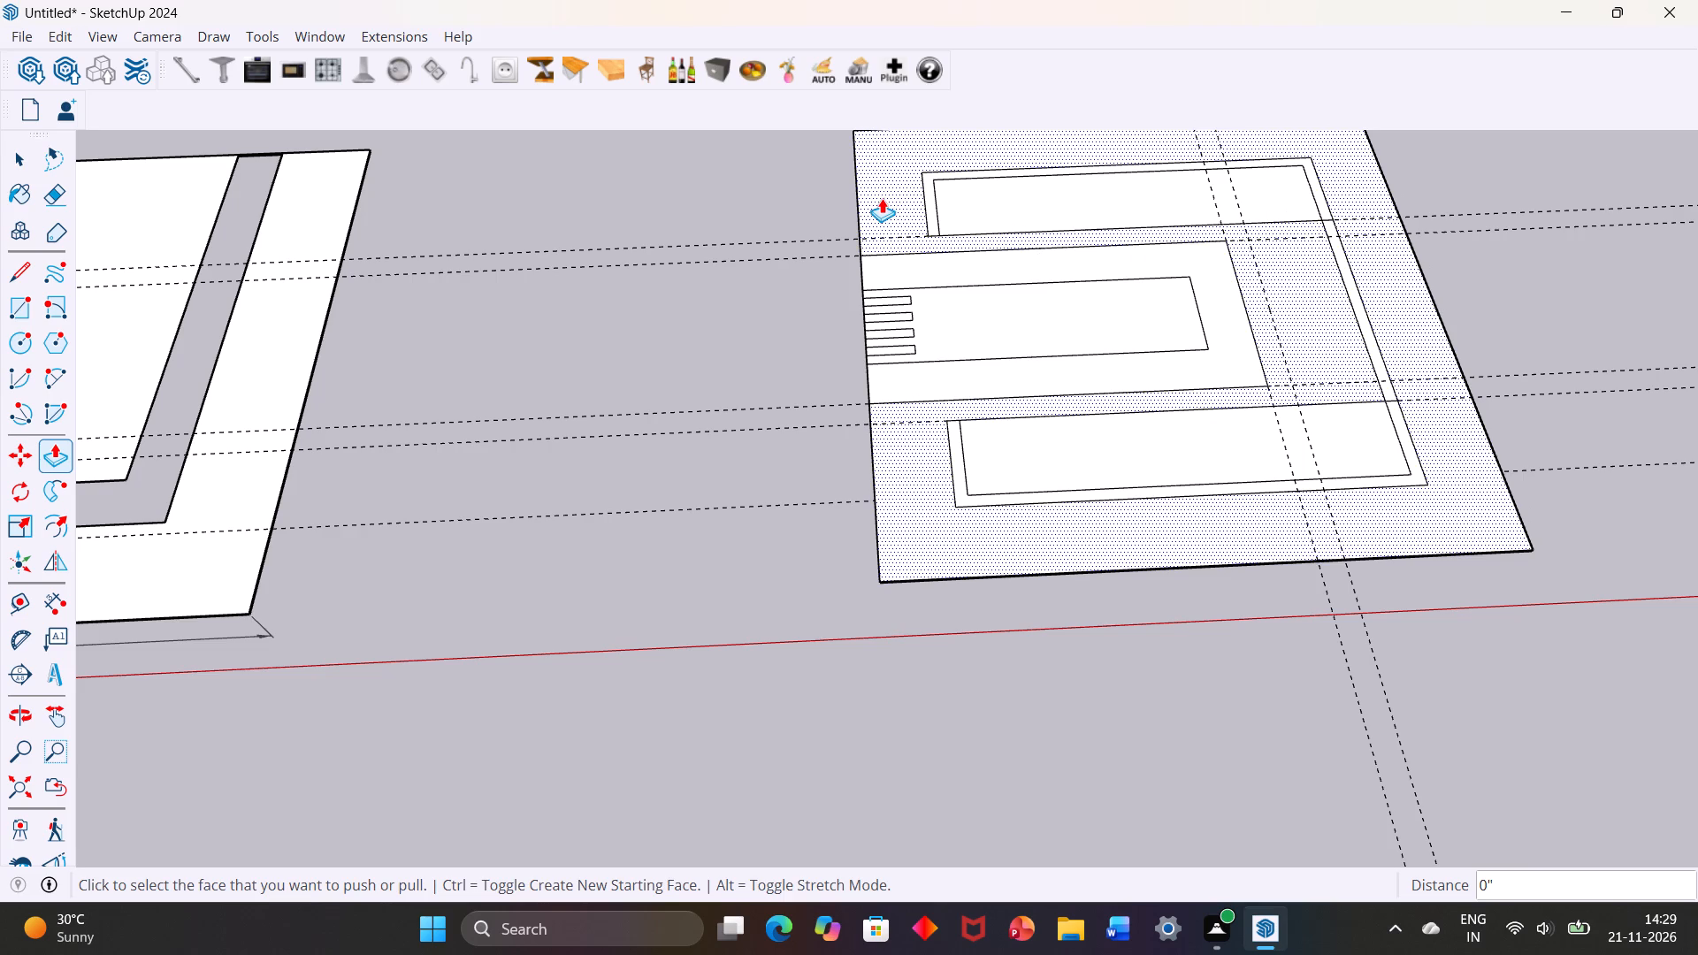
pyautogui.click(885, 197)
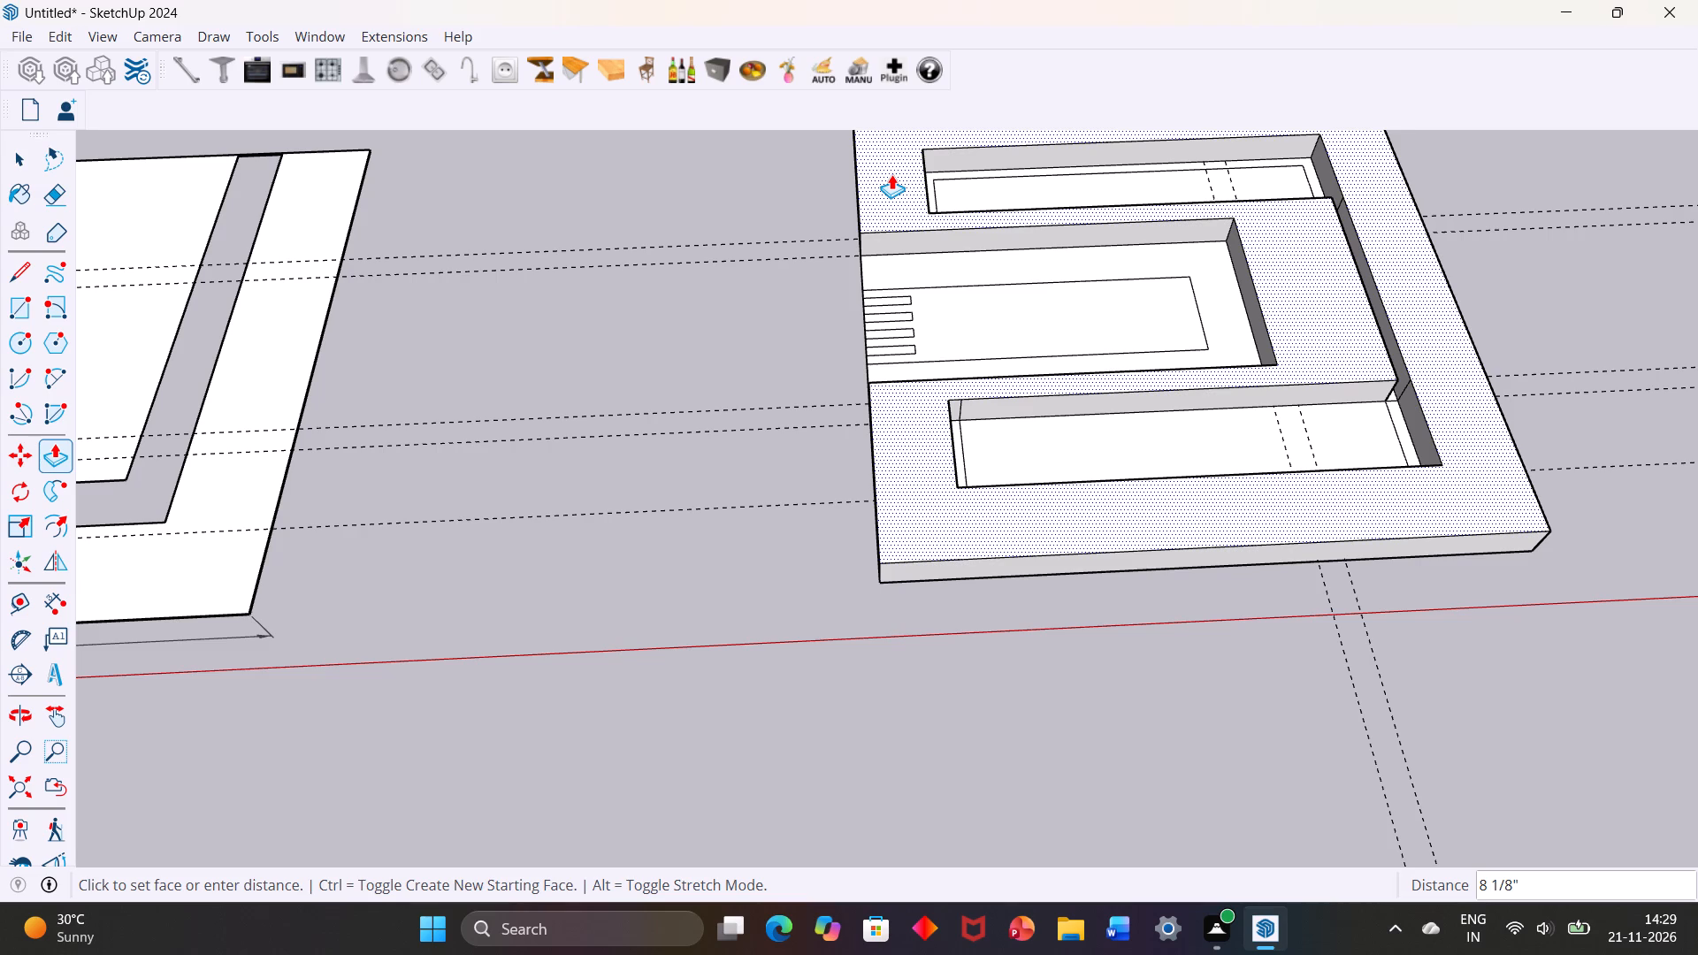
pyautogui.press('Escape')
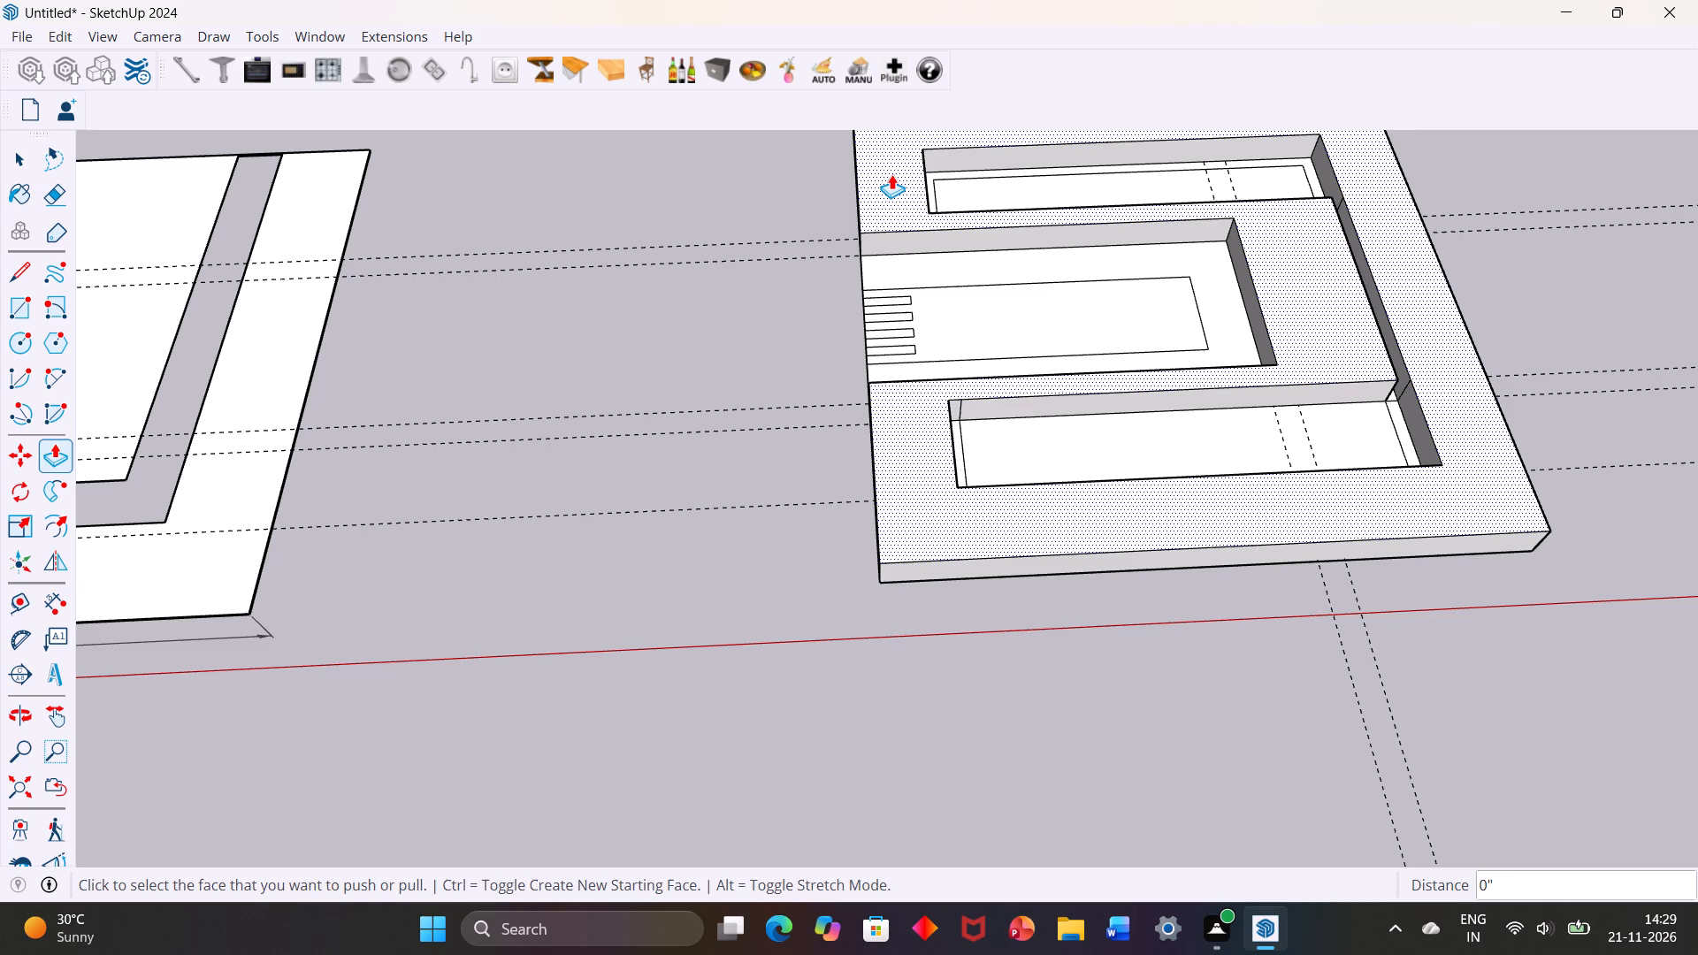
# Examine the 12' by 12' slab, its U-shaped border and its slotted inset from low and close viewing angles.
pyautogui.moveTo(736, 277); pyautogui.dragTo(723, 243, button='middle')
pyautogui.scroll(-3, 723, 249)
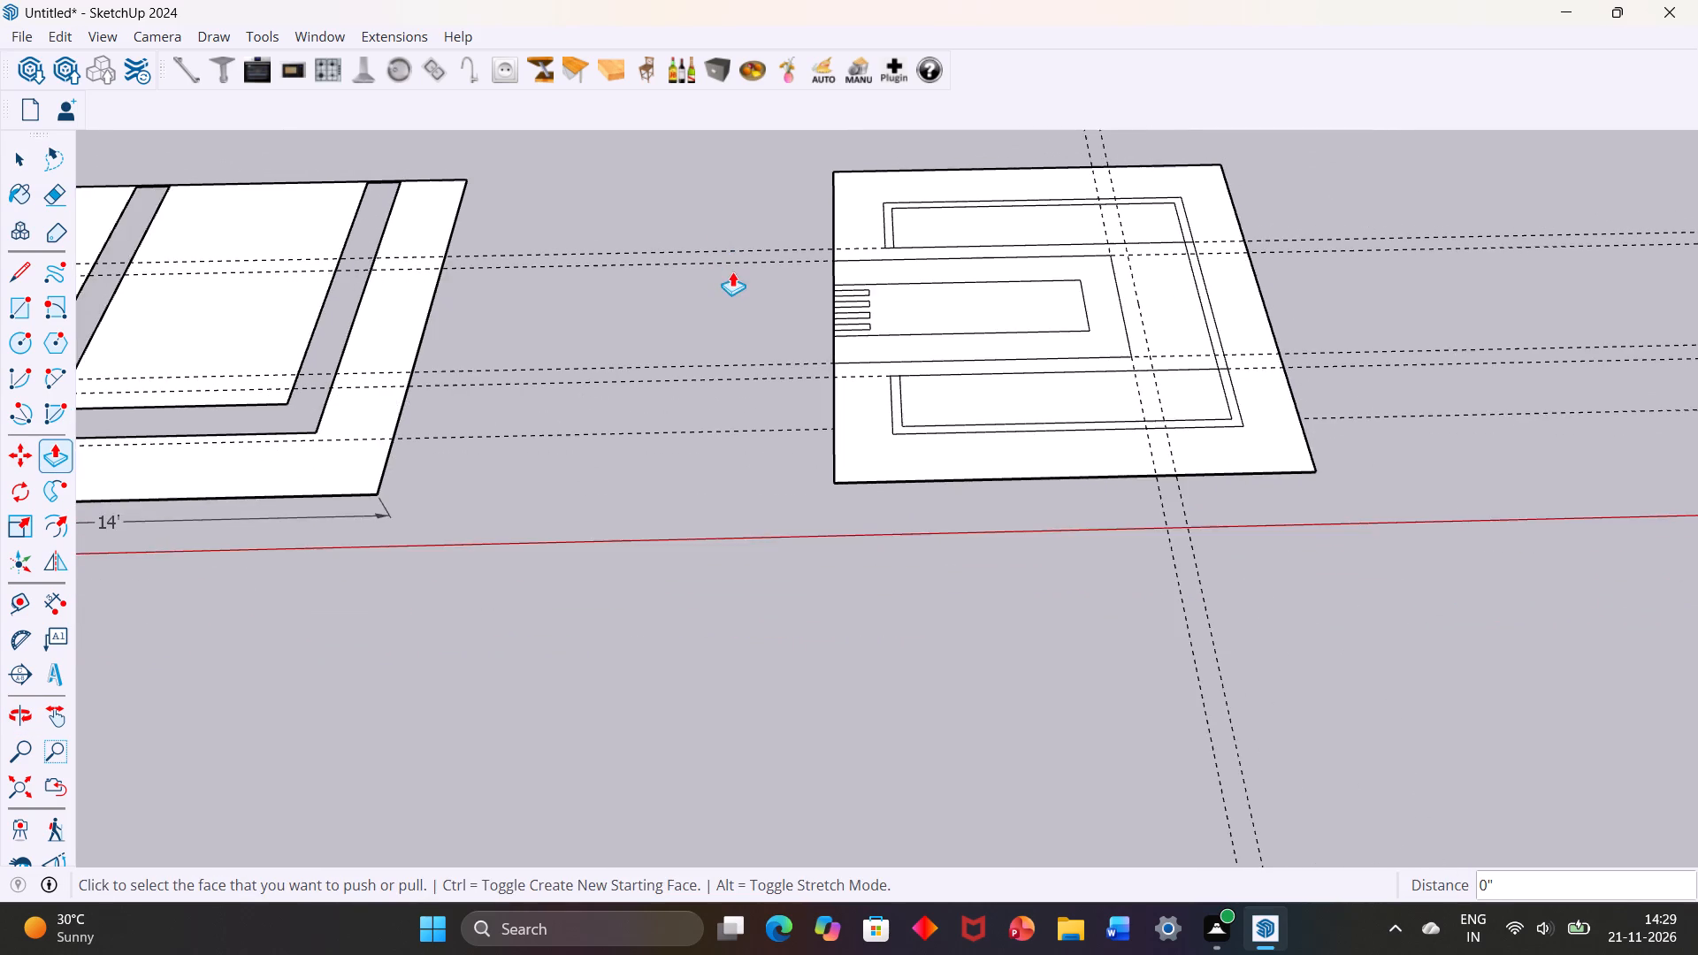
pyautogui.scroll(-2, 732, 272)
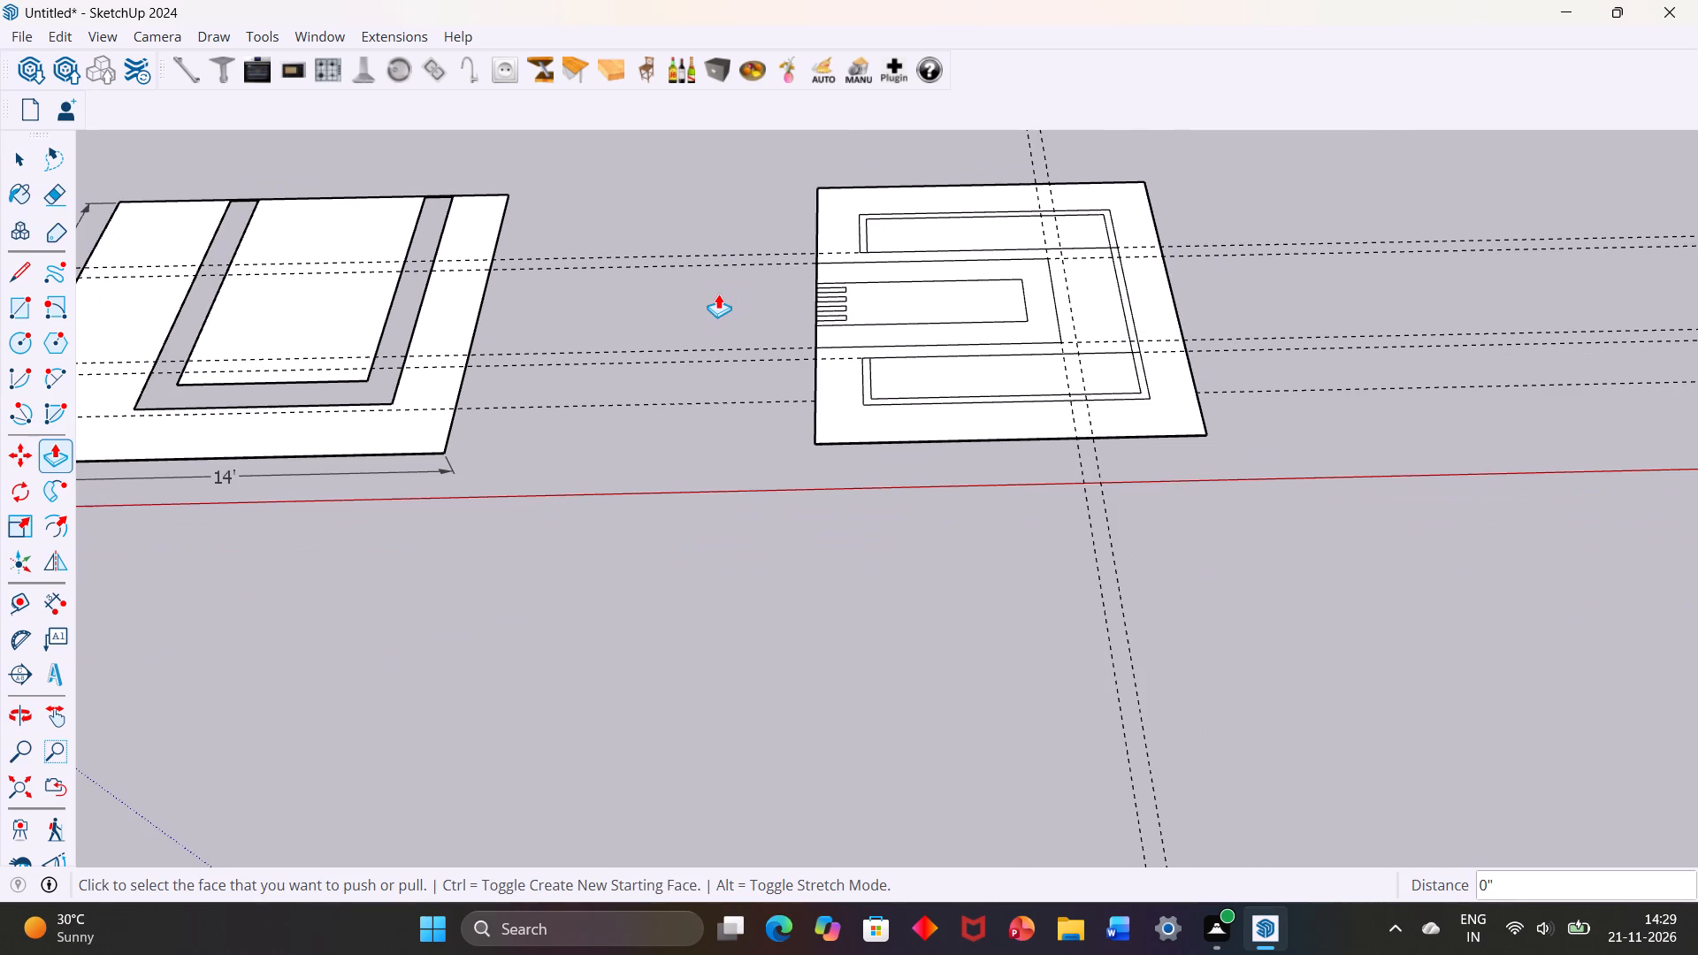
pyautogui.press('space')
pyautogui.moveTo(708, 299); pyautogui.dragTo(713, 235, button='middle')
pyautogui.scroll(5, 763, 314)
pyautogui.moveTo(828, 234); pyautogui.dragTo(829, 324, button='middle')
pyautogui.scroll(1, 829, 324)
pyautogui.scroll(-3, 818, 294)
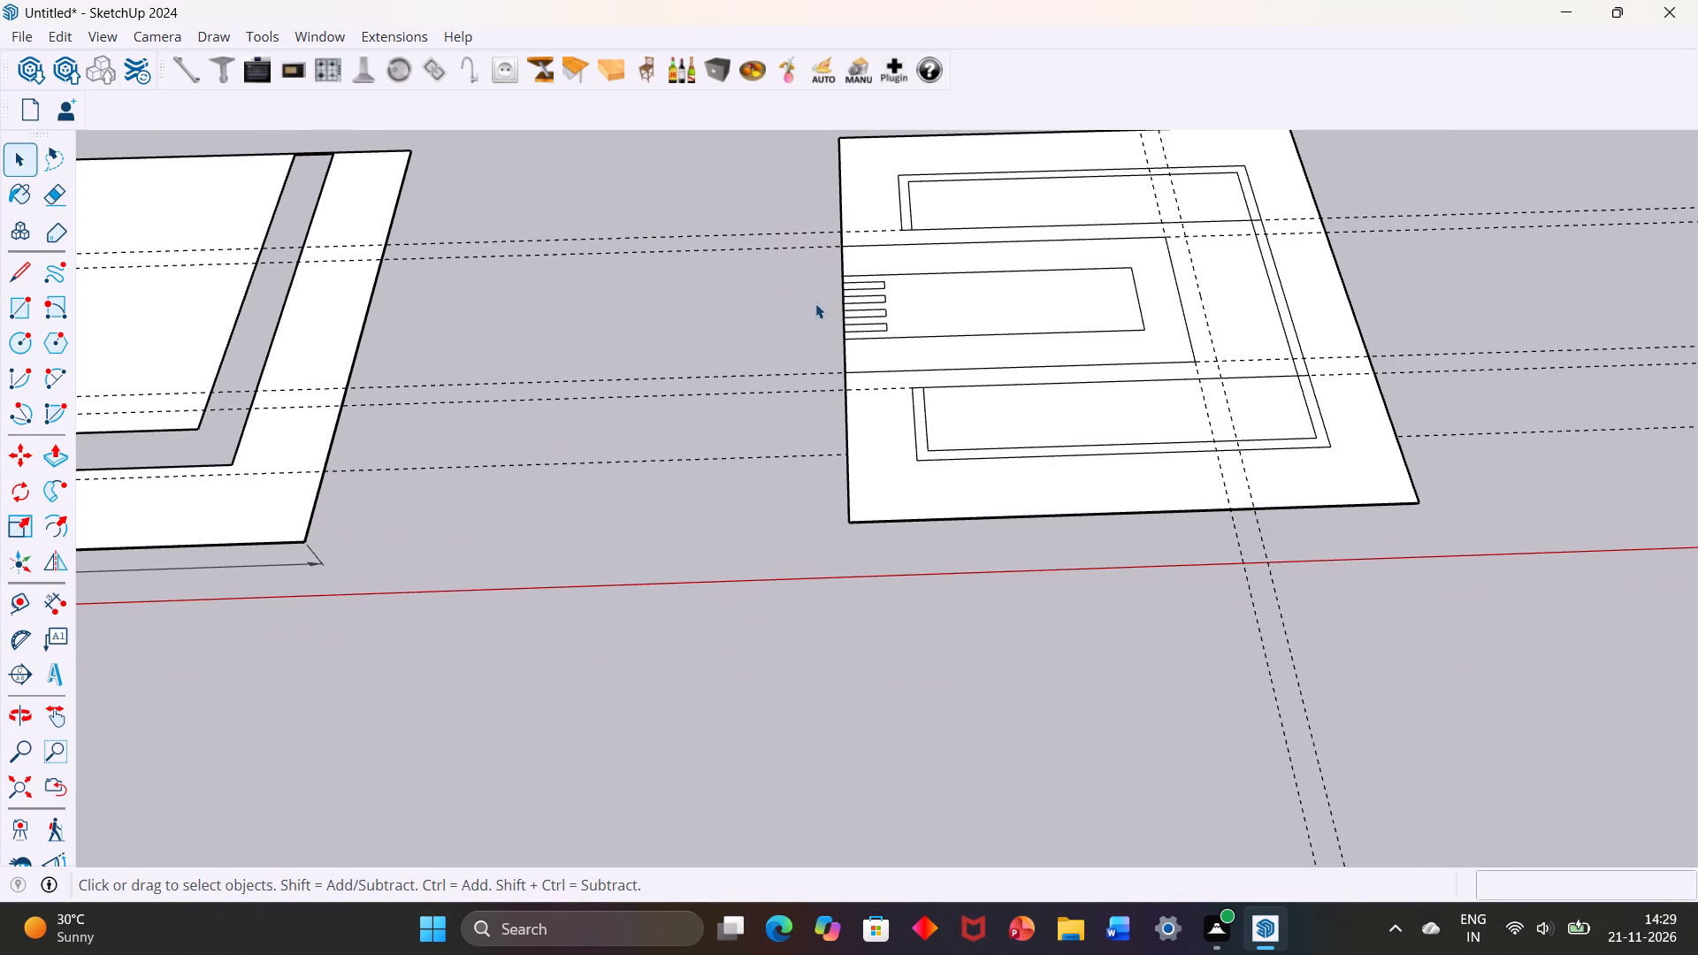
pyautogui.scroll(1, 808, 321)
pyautogui.moveTo(807, 304); pyautogui.dragTo(807, 256, button='middle')
pyautogui.moveTo(811, 315); pyautogui.dragTo(807, 254, button='middle')
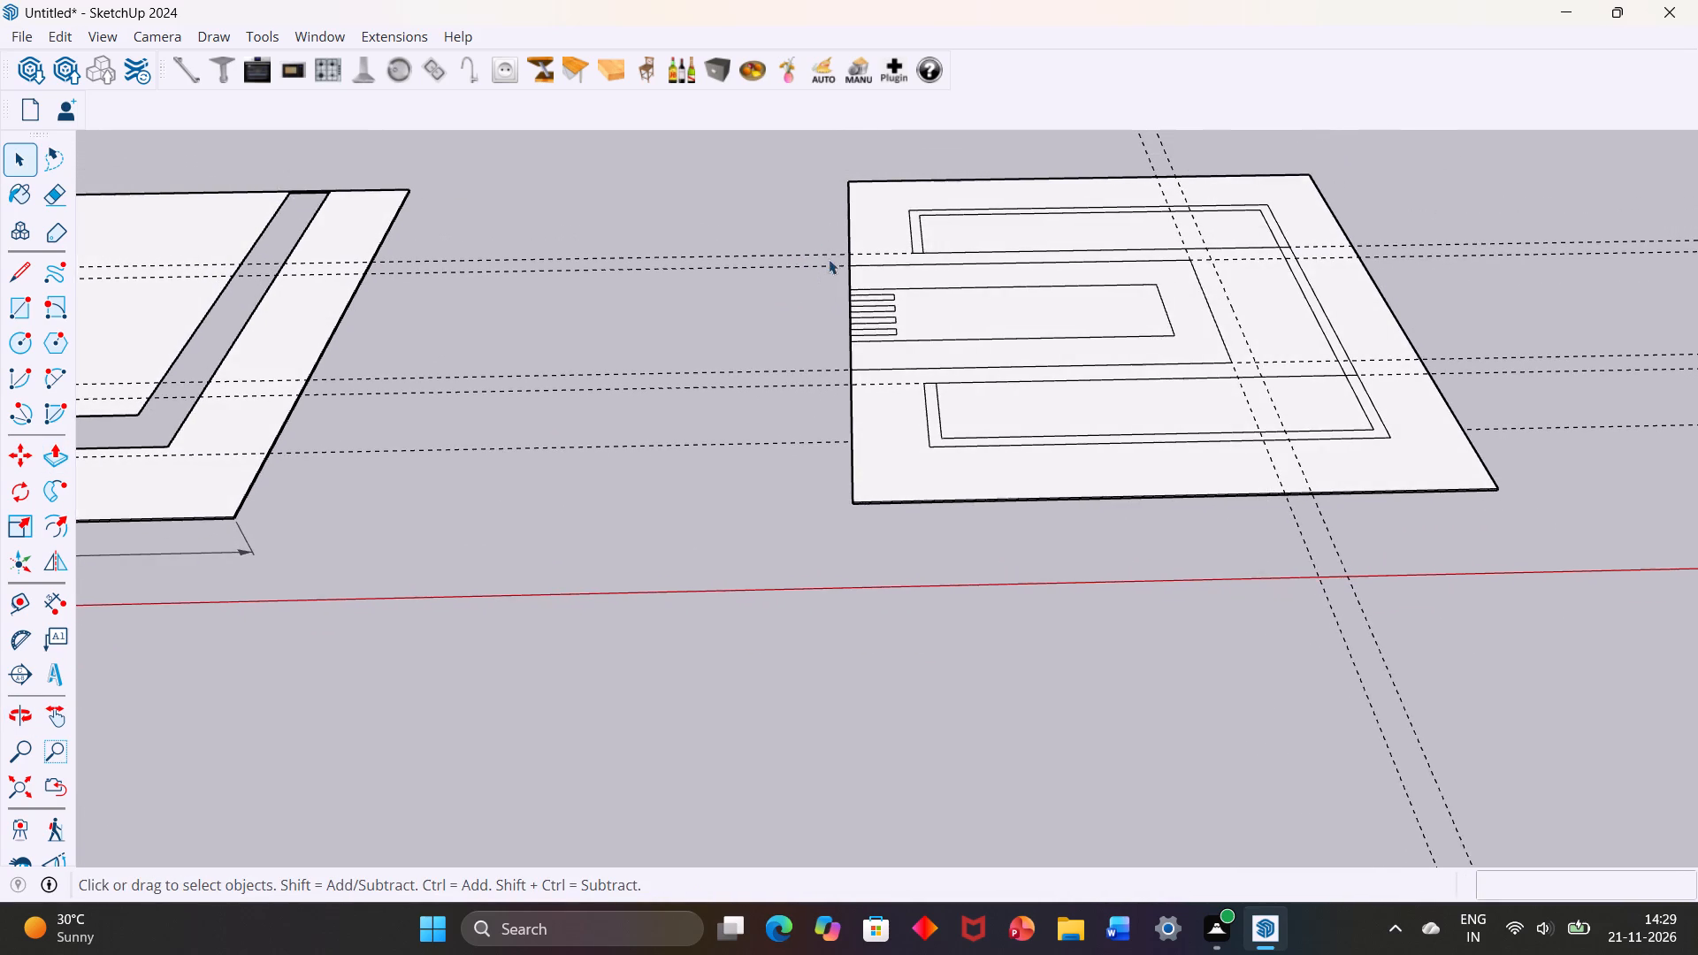
pyautogui.scroll(5, 829, 252)
pyautogui.moveTo(822, 308); pyautogui.dragTo(819, 253, button='middle')
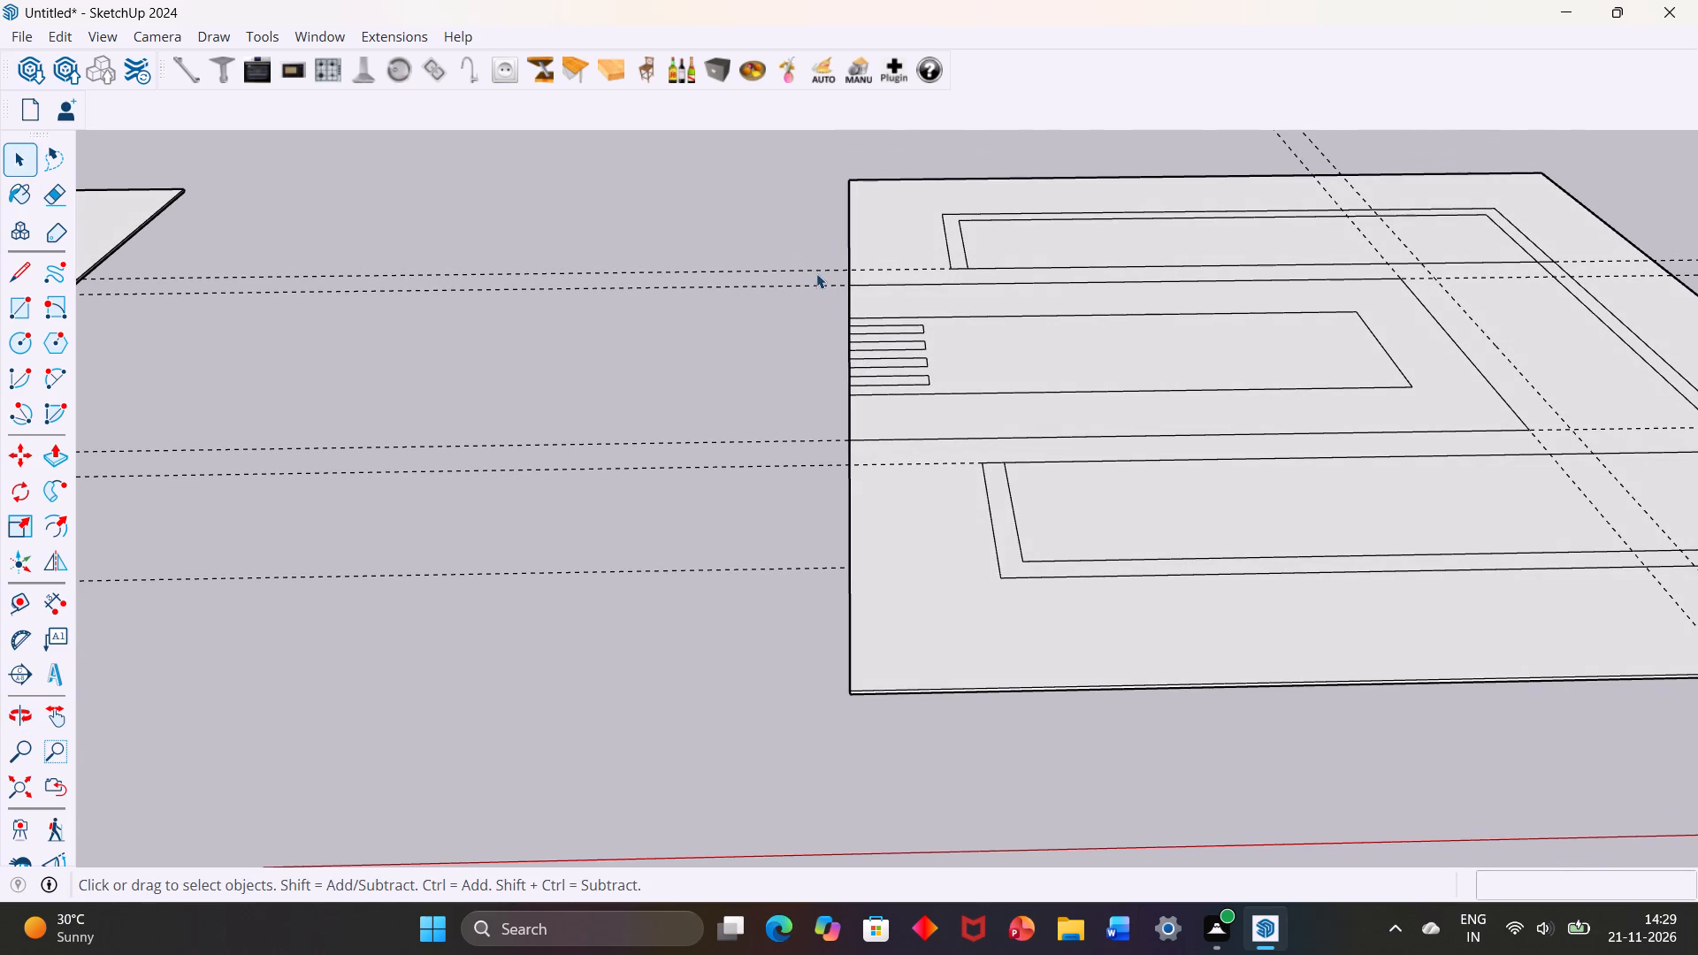
pyautogui.scroll(-3, 816, 264)
pyautogui.scroll(-2, 887, 301)
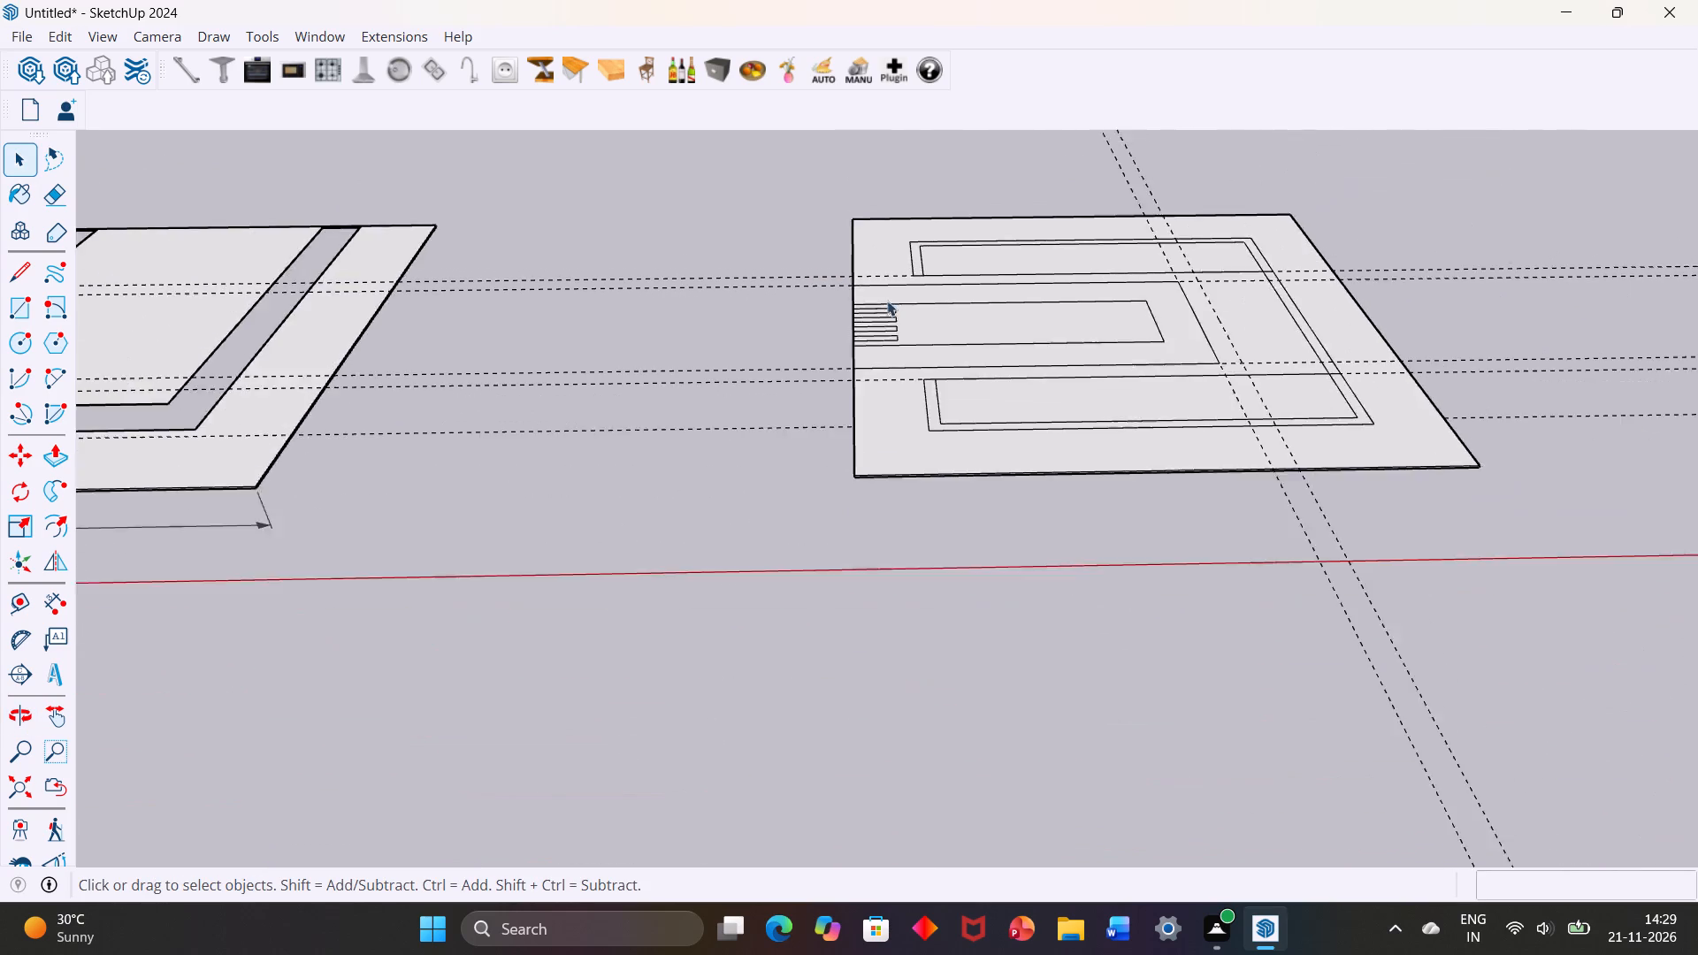
pyautogui.scroll(-2, 887, 301)
pyautogui.scroll(-2, 1010, 323)
pyautogui.scroll(4, 1323, 372)
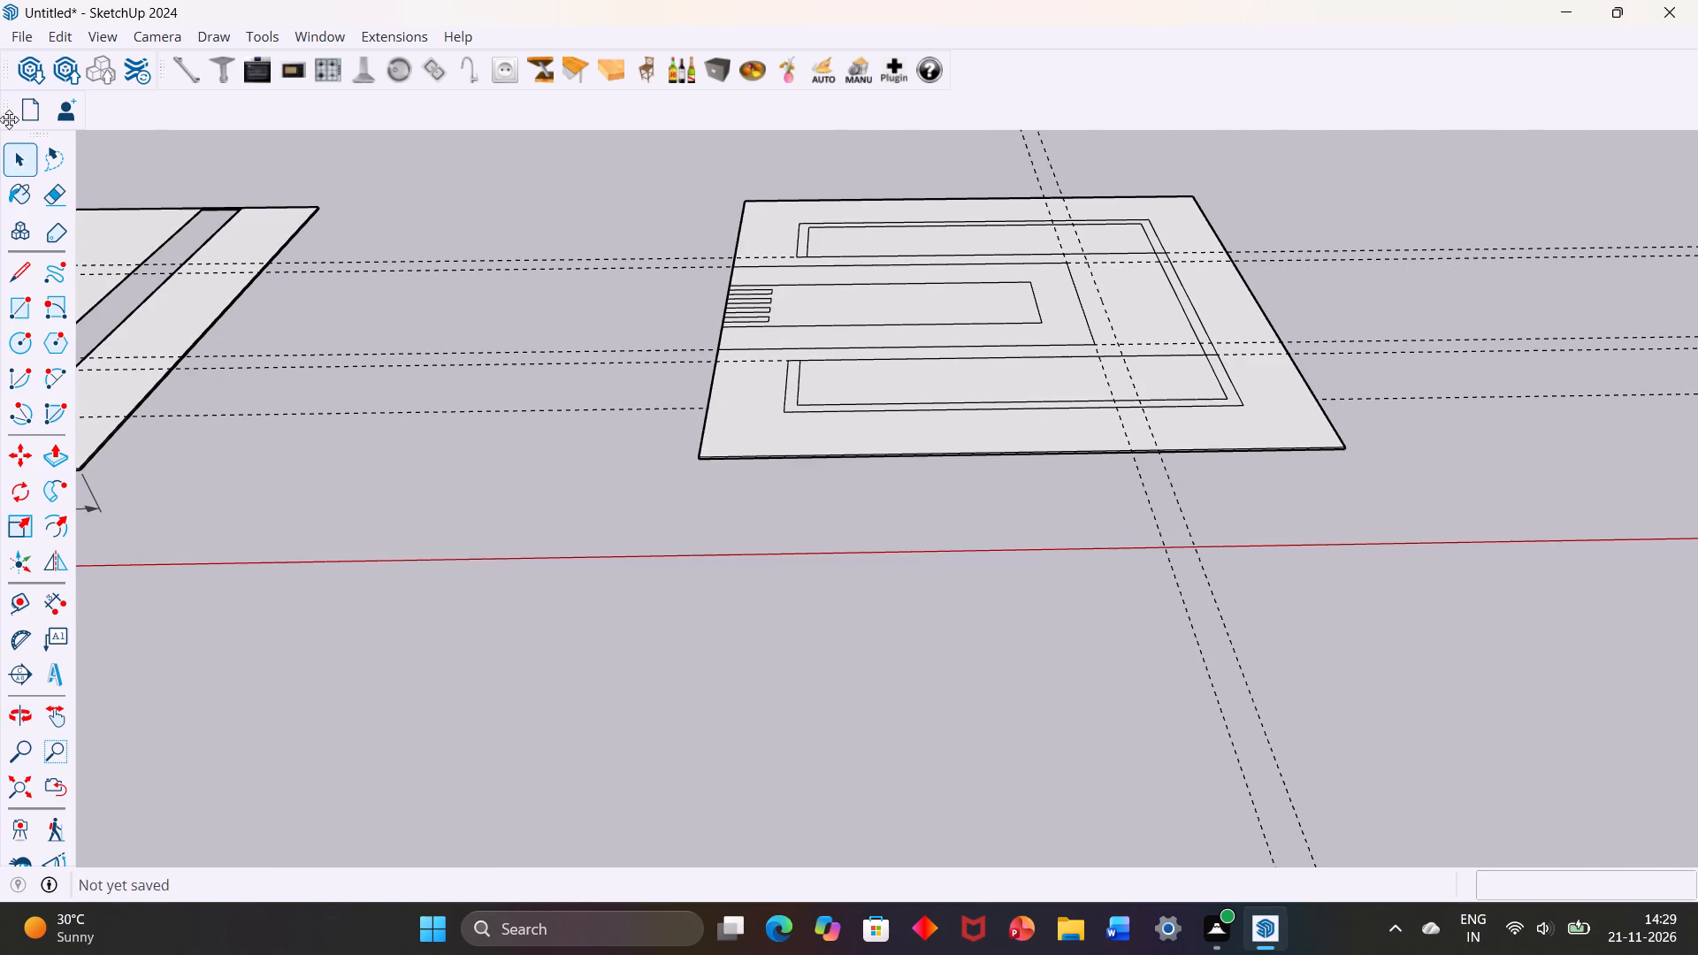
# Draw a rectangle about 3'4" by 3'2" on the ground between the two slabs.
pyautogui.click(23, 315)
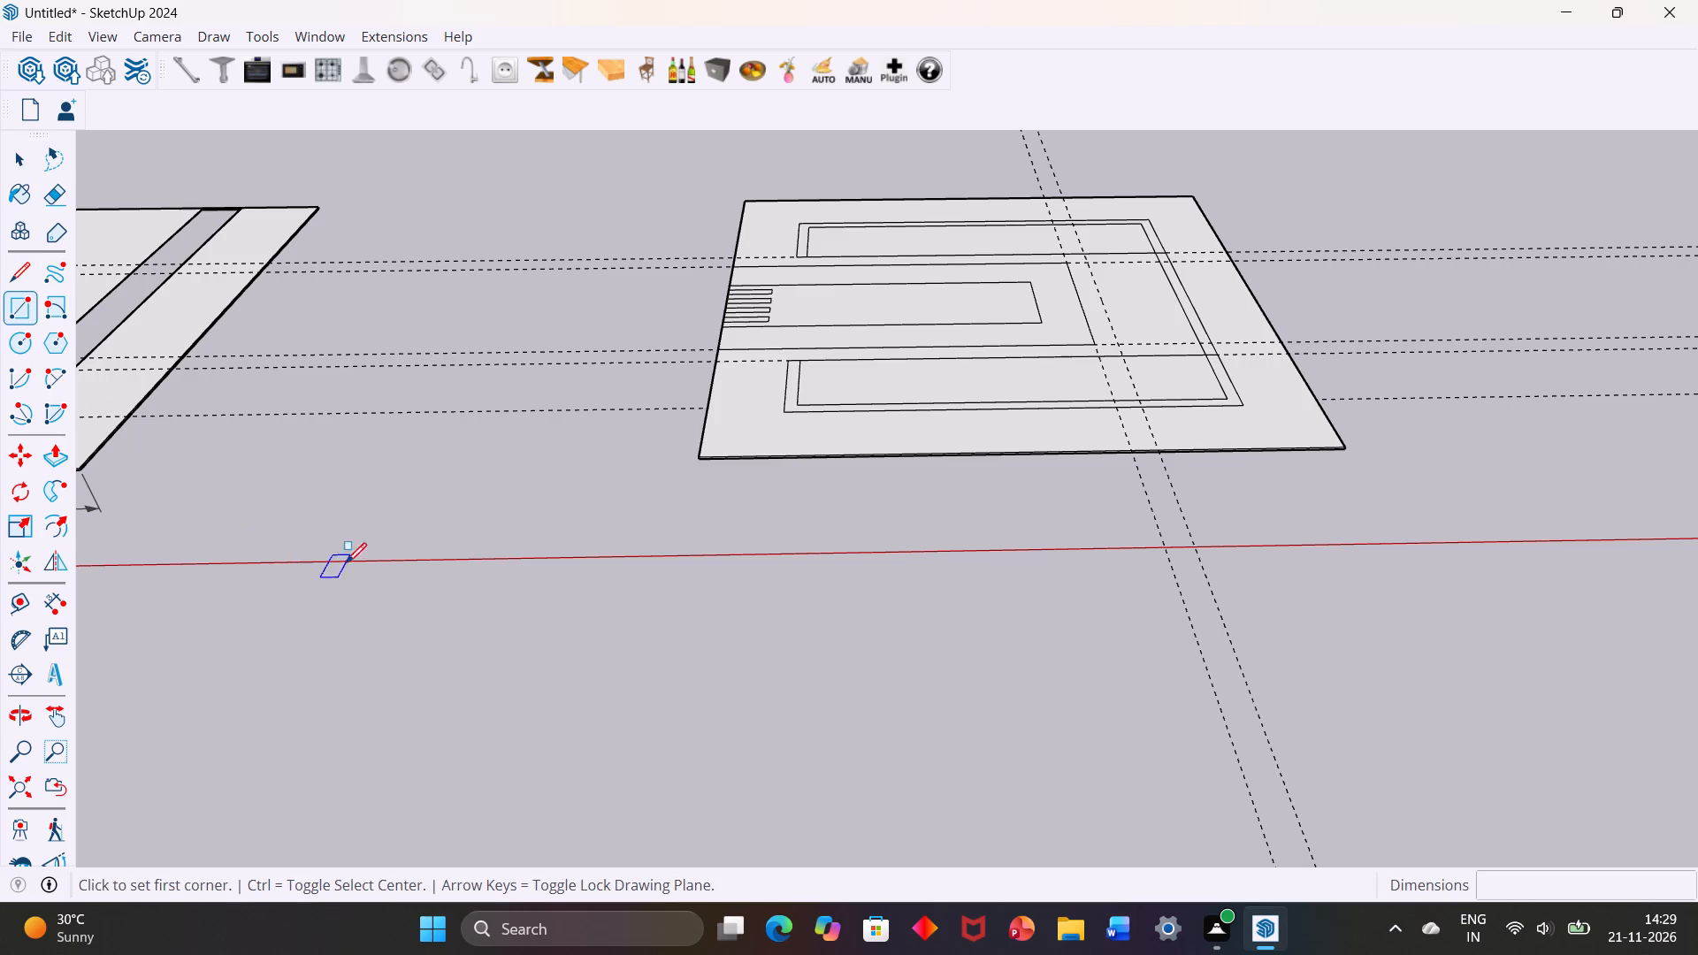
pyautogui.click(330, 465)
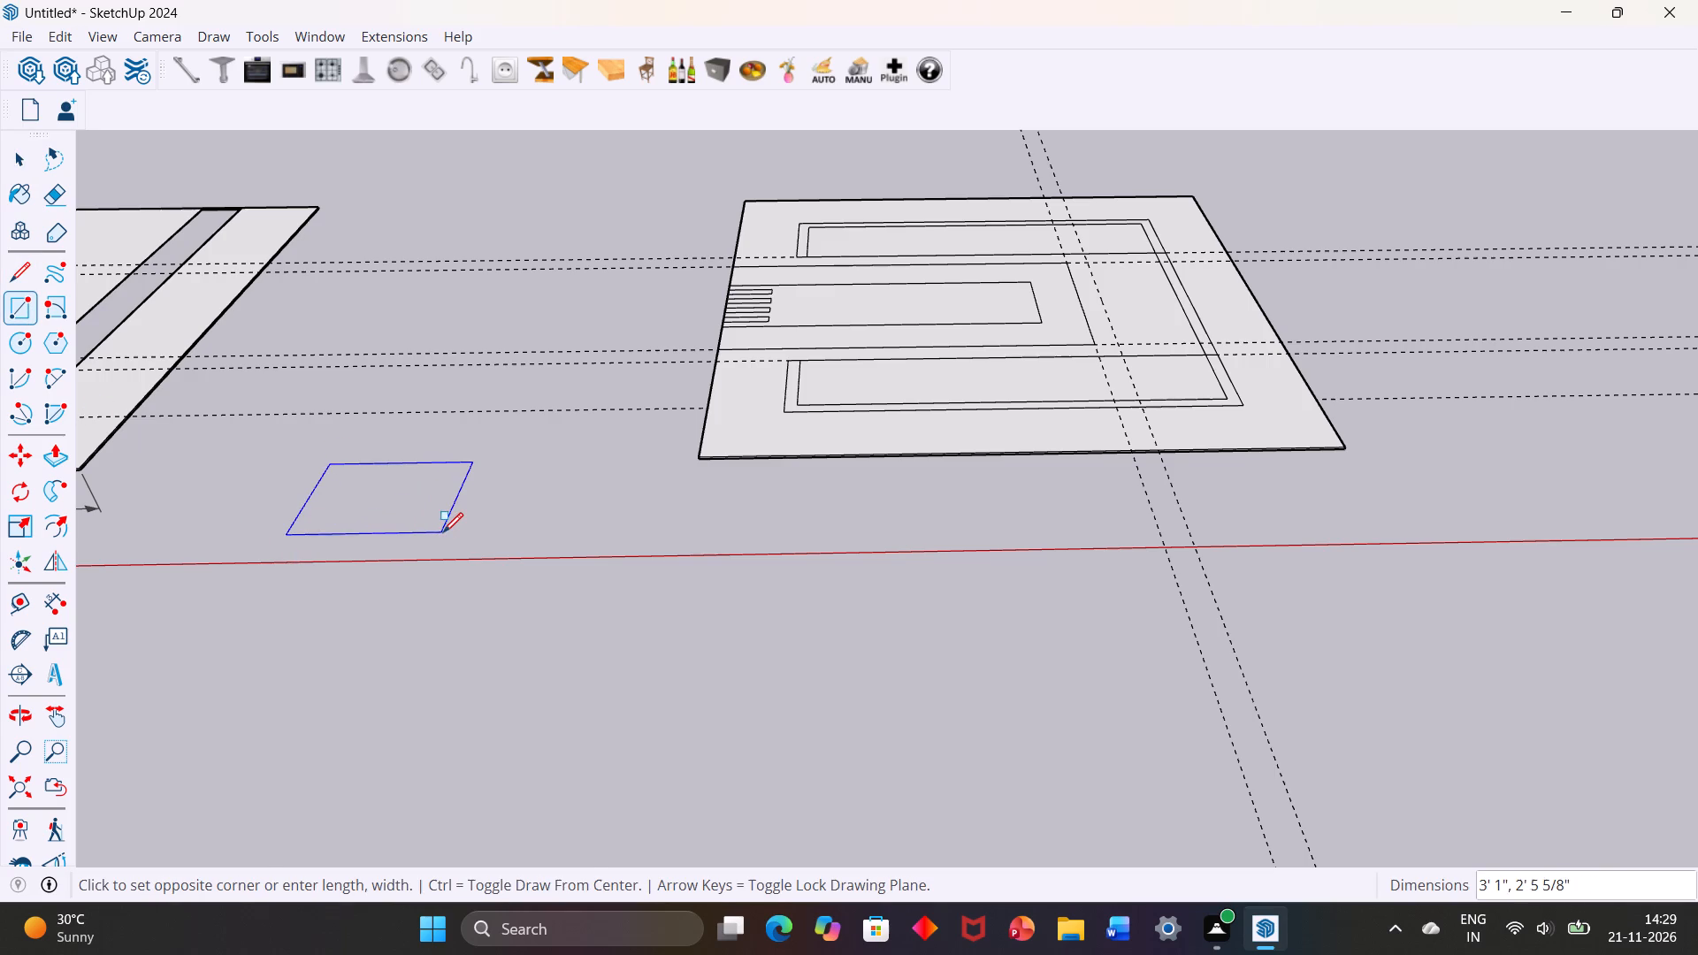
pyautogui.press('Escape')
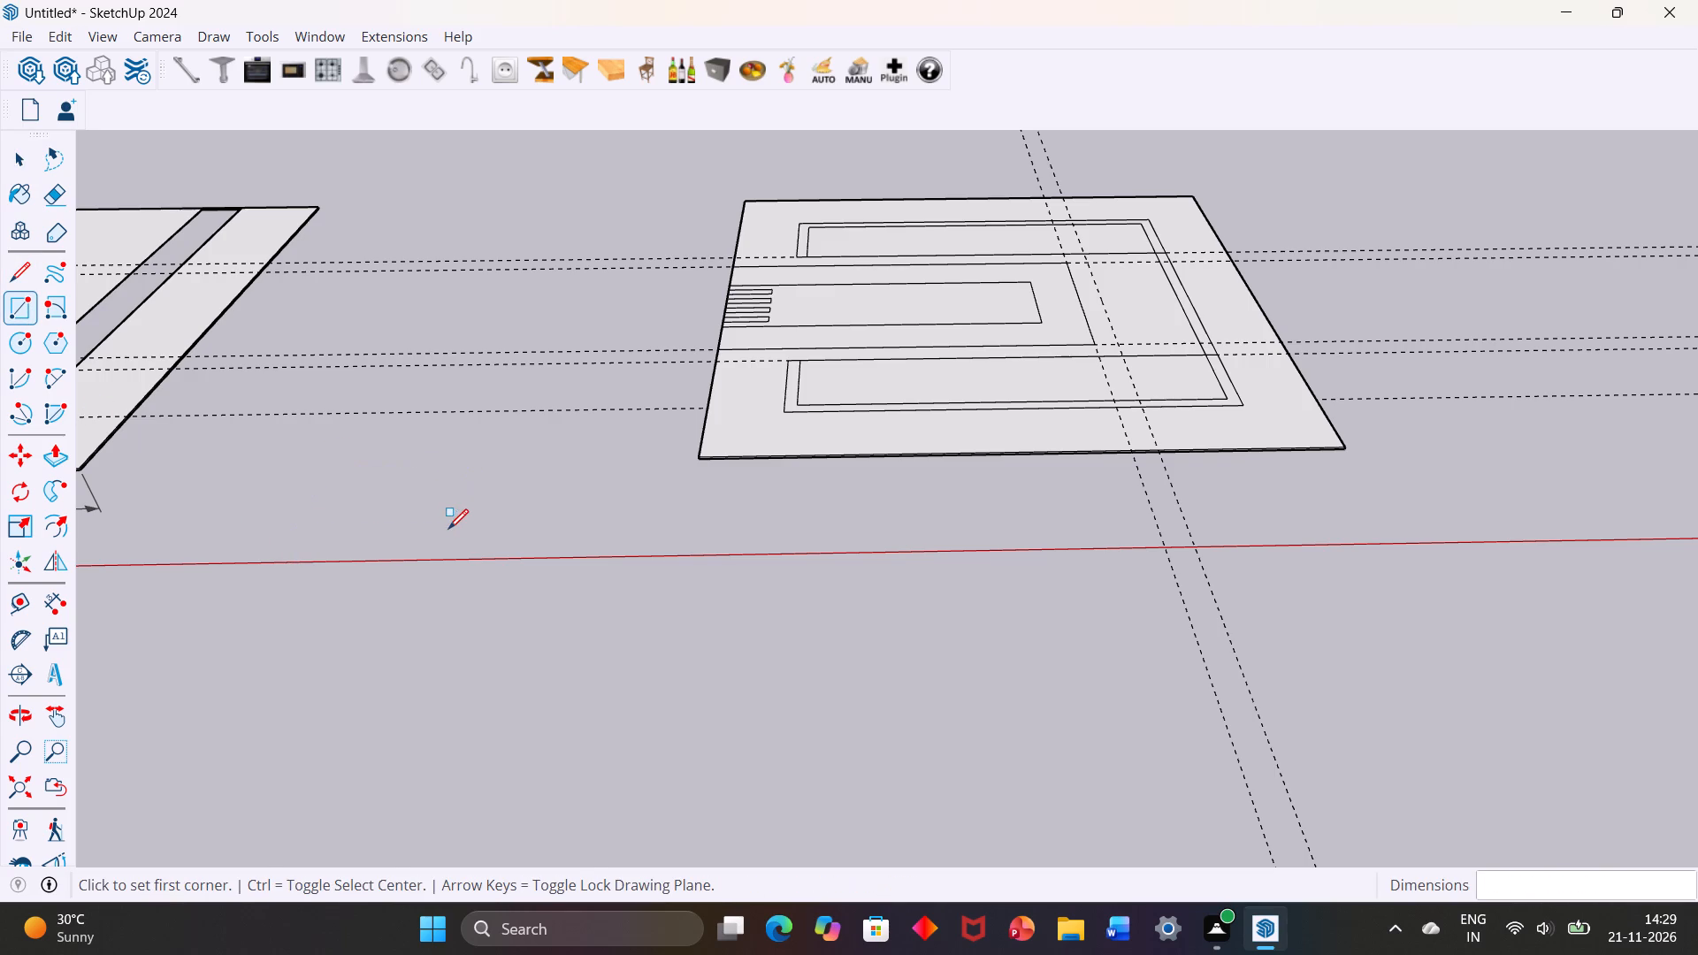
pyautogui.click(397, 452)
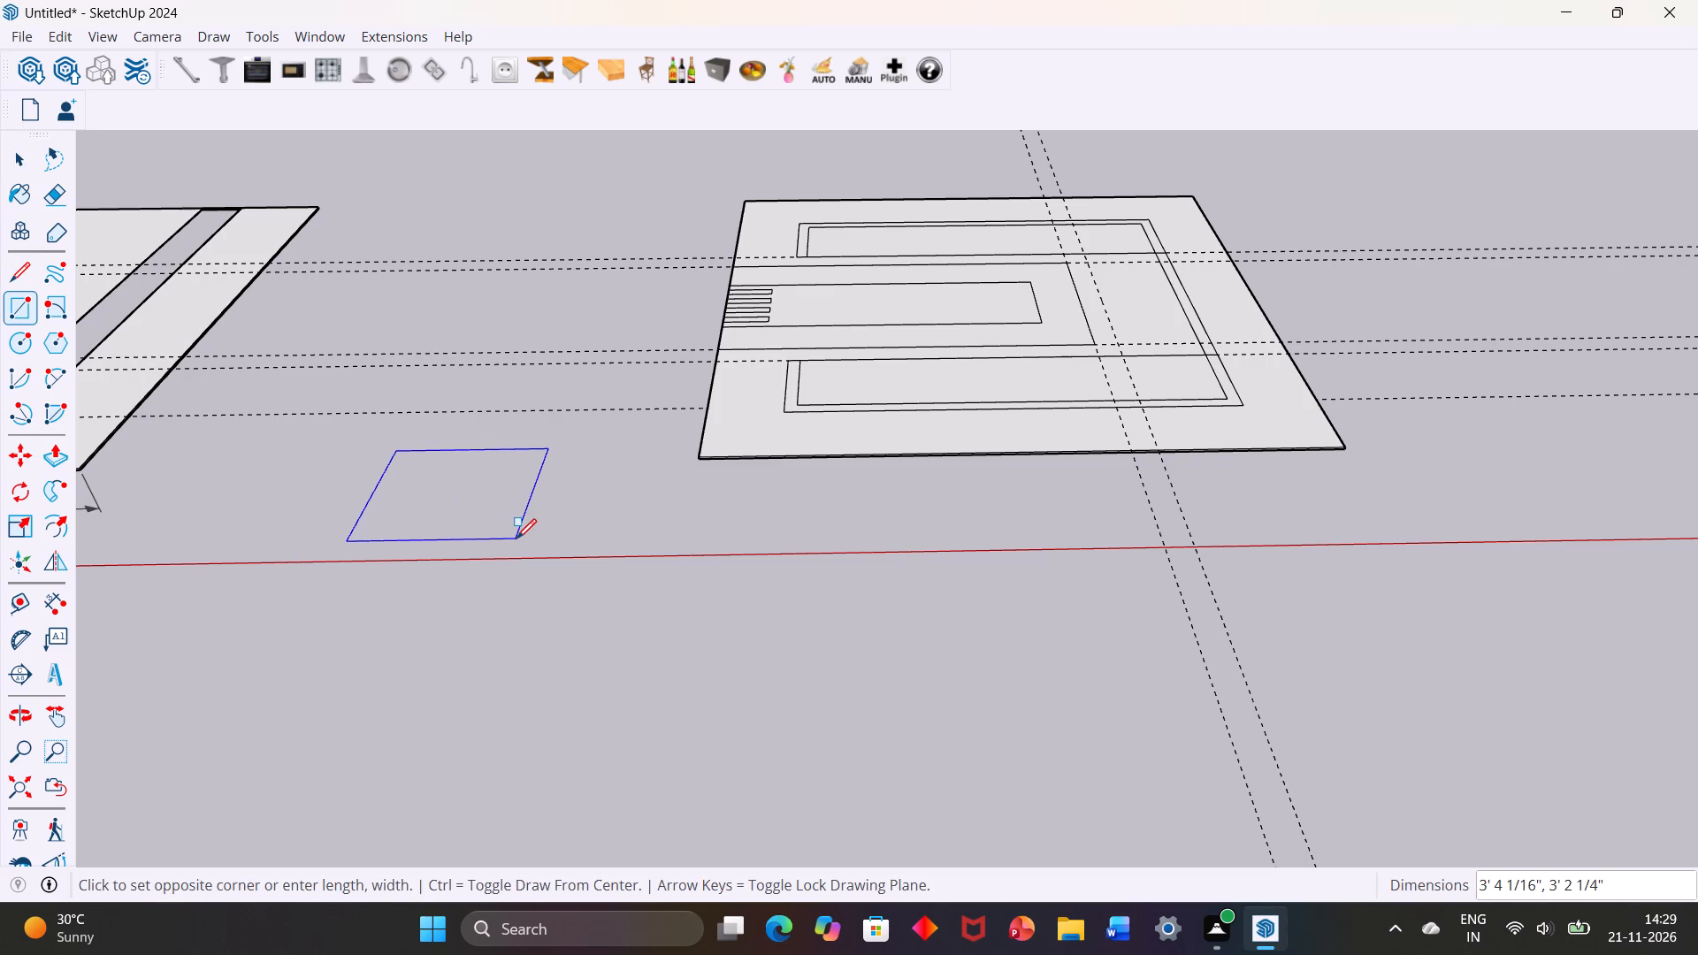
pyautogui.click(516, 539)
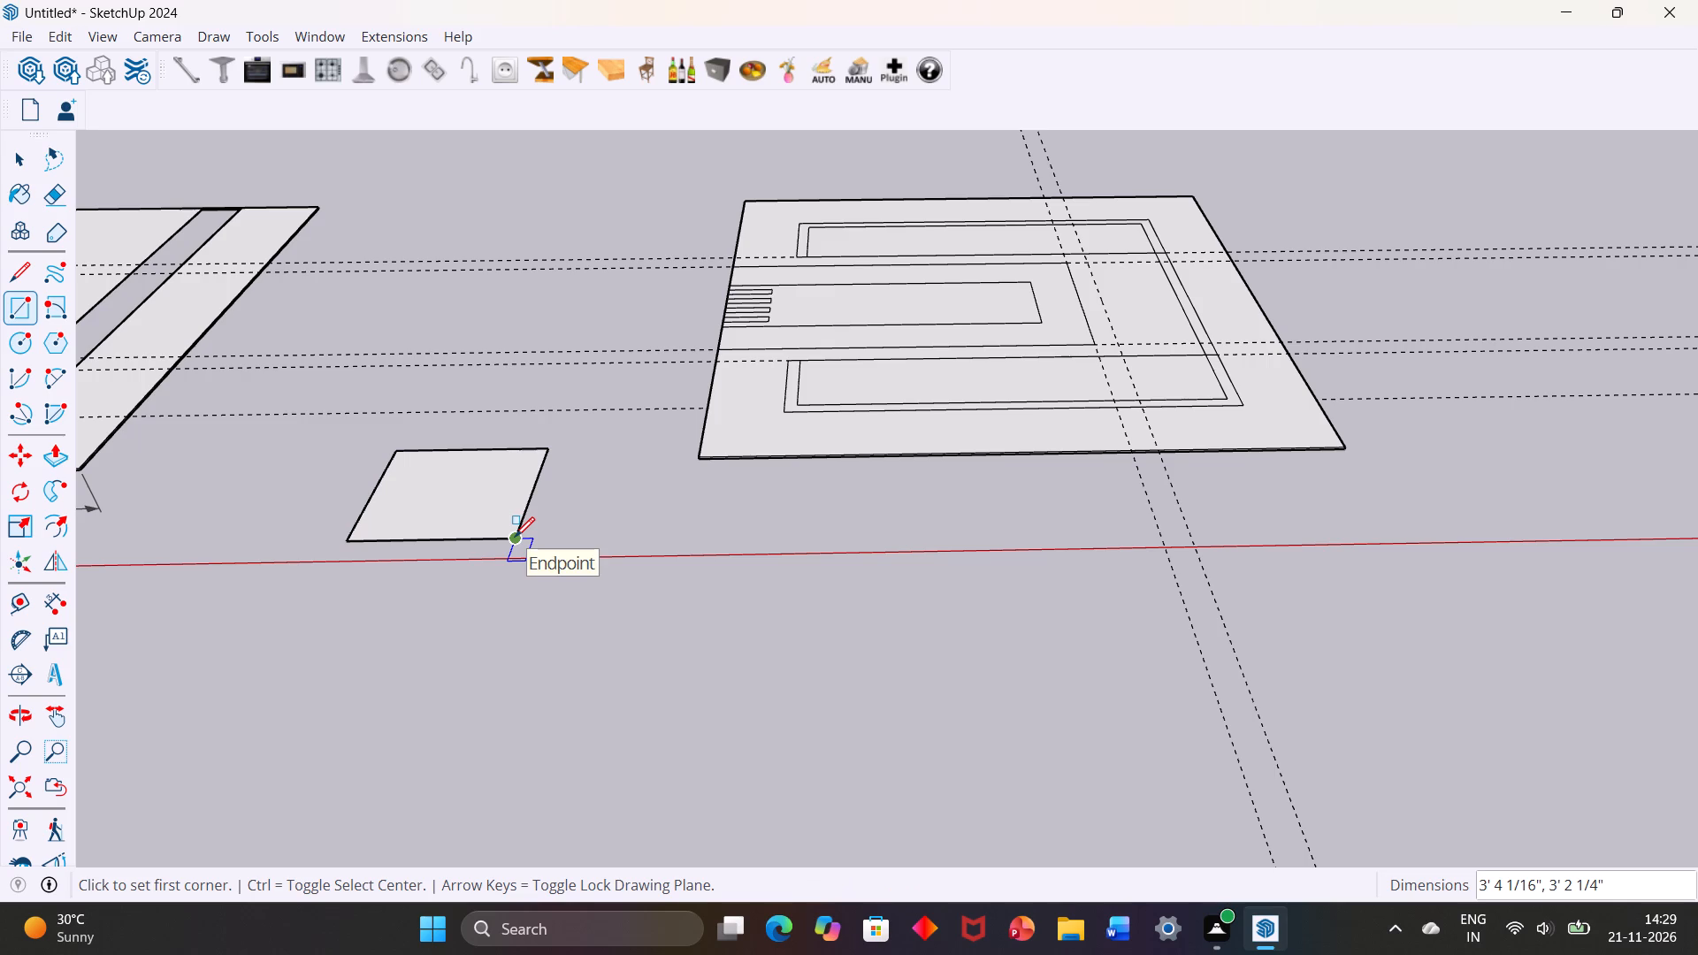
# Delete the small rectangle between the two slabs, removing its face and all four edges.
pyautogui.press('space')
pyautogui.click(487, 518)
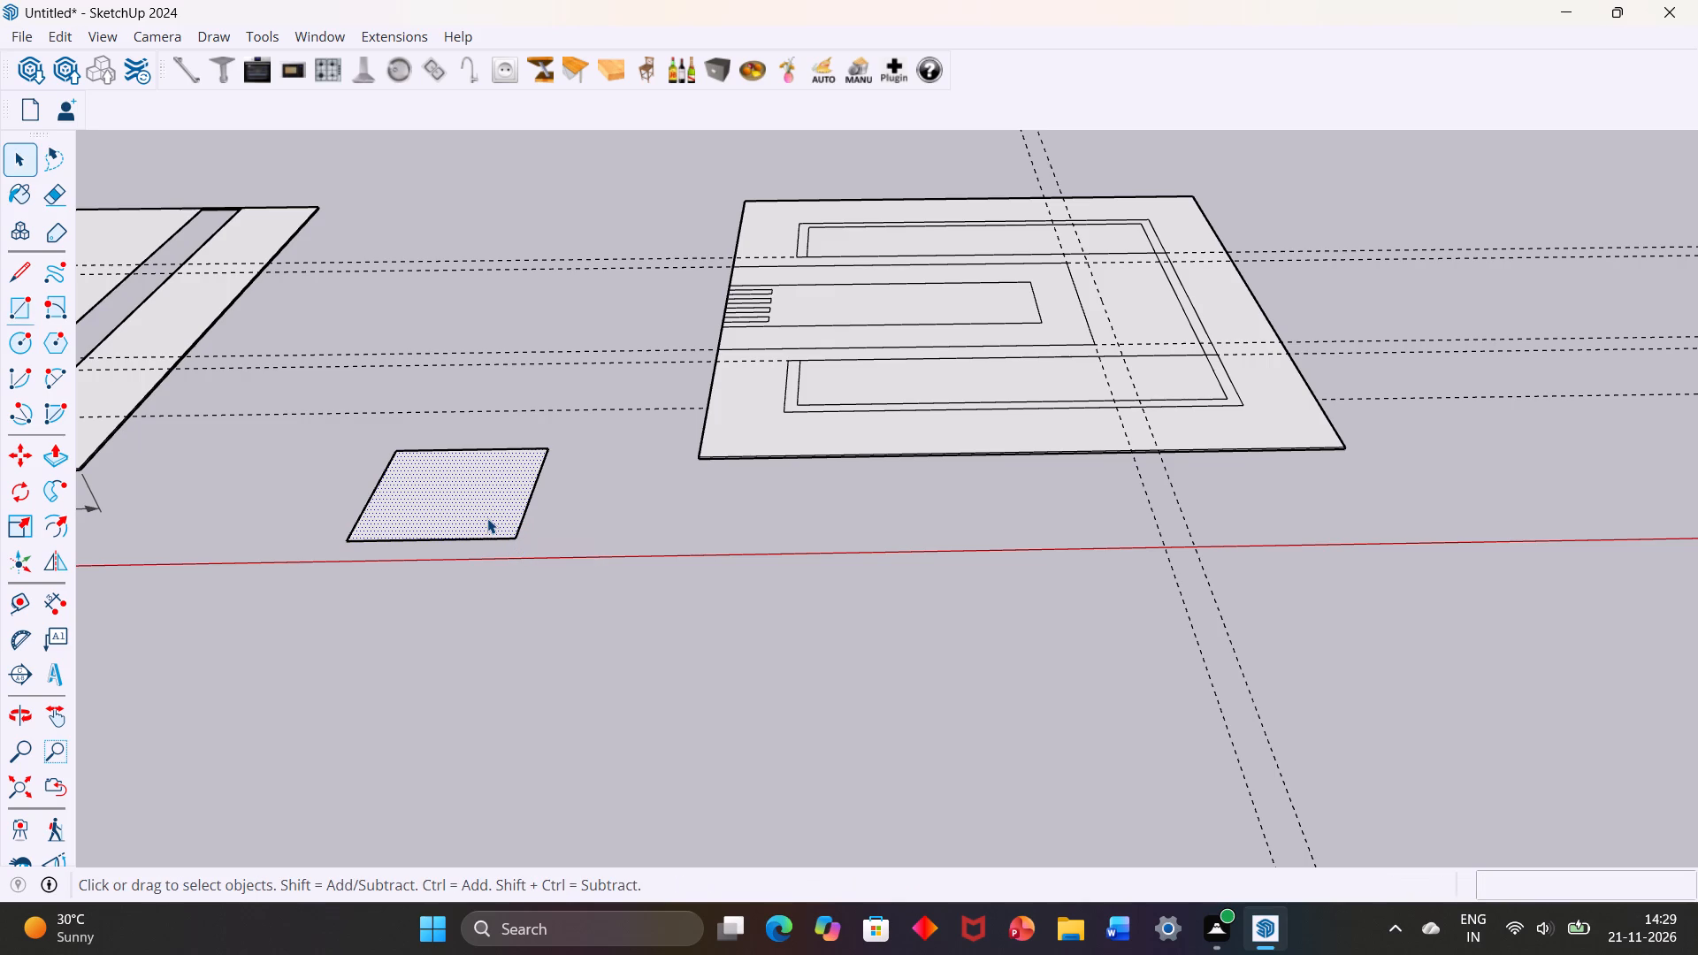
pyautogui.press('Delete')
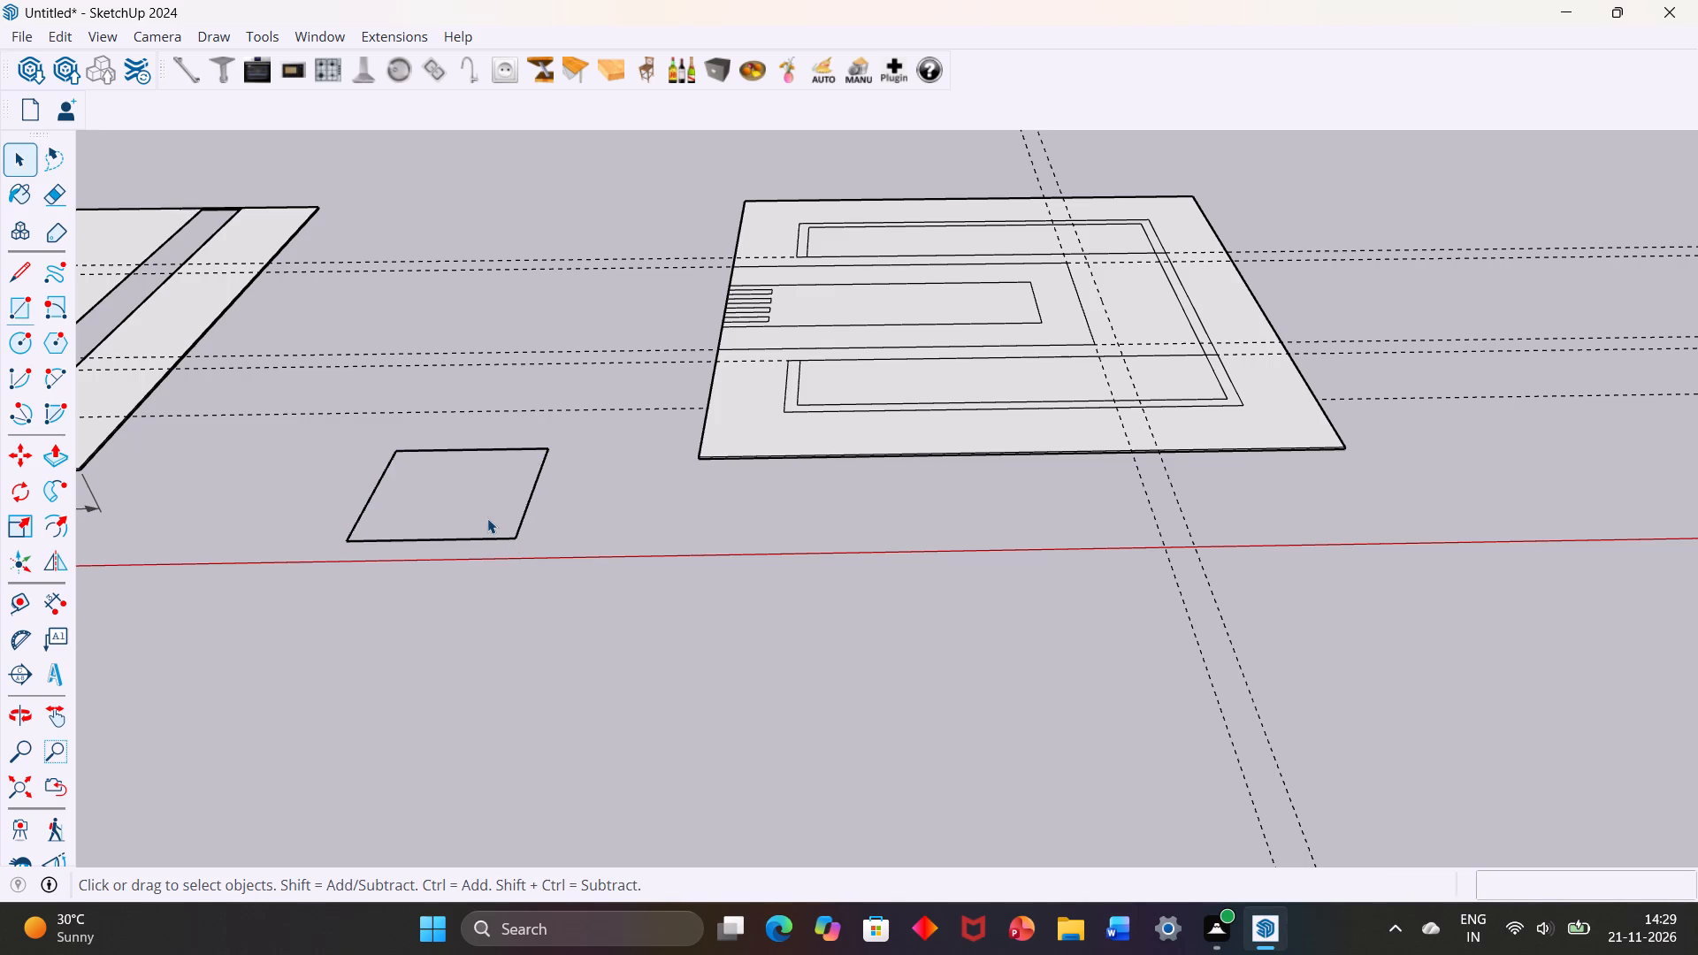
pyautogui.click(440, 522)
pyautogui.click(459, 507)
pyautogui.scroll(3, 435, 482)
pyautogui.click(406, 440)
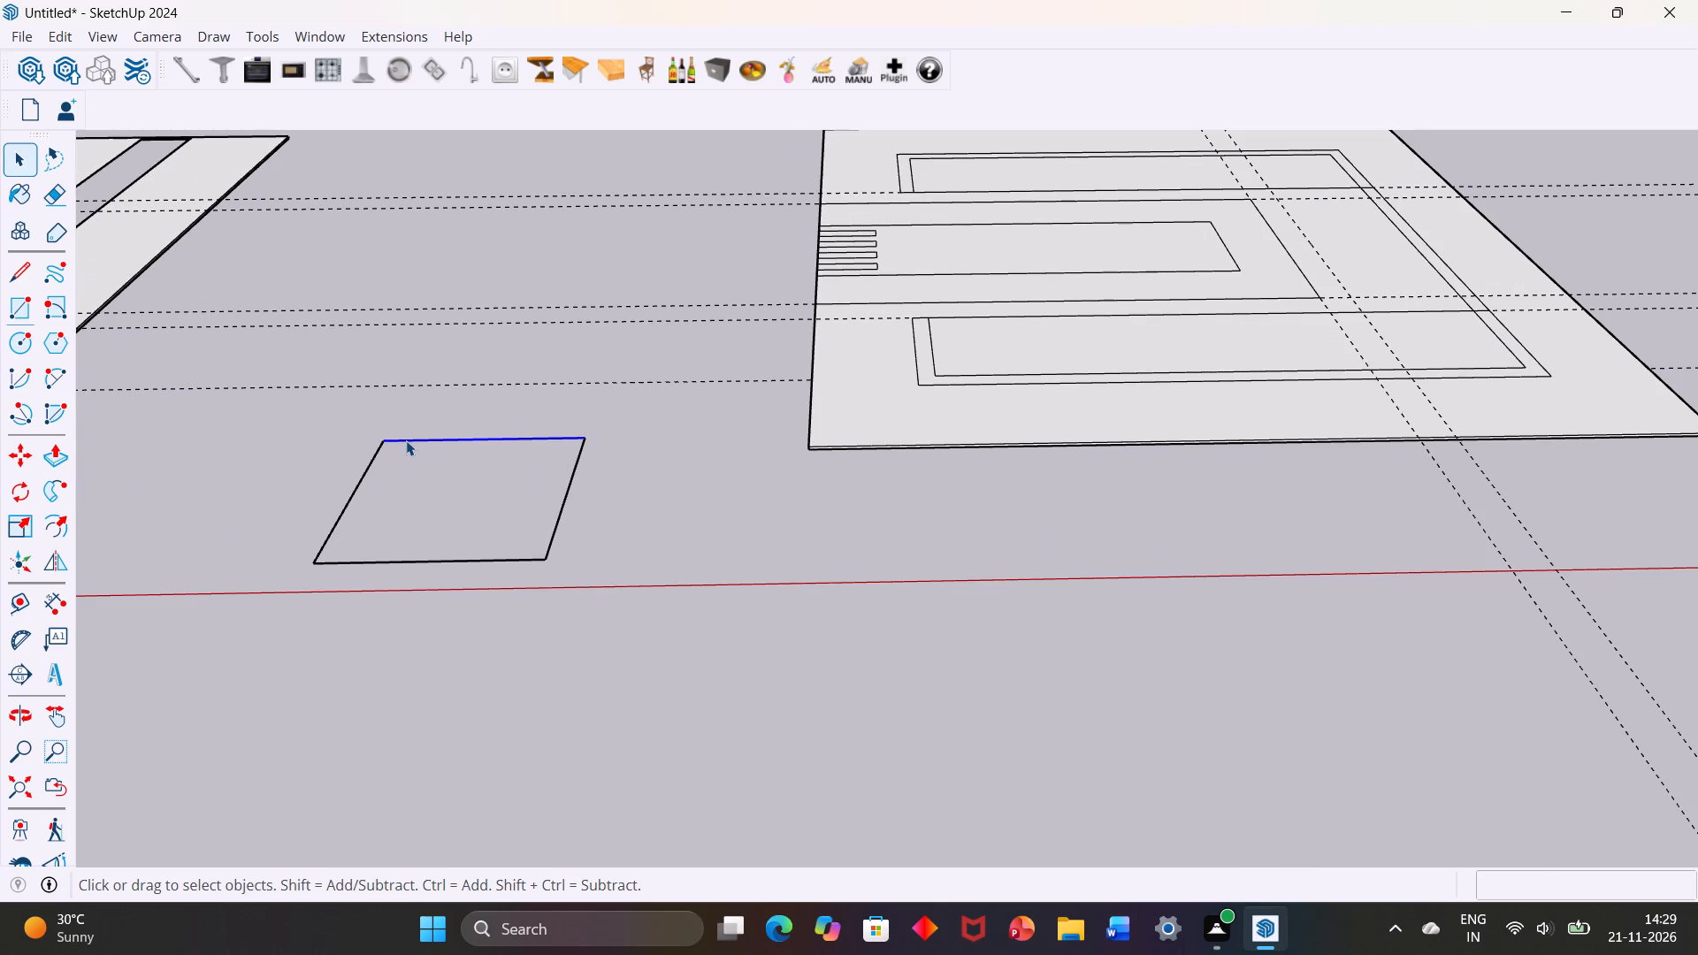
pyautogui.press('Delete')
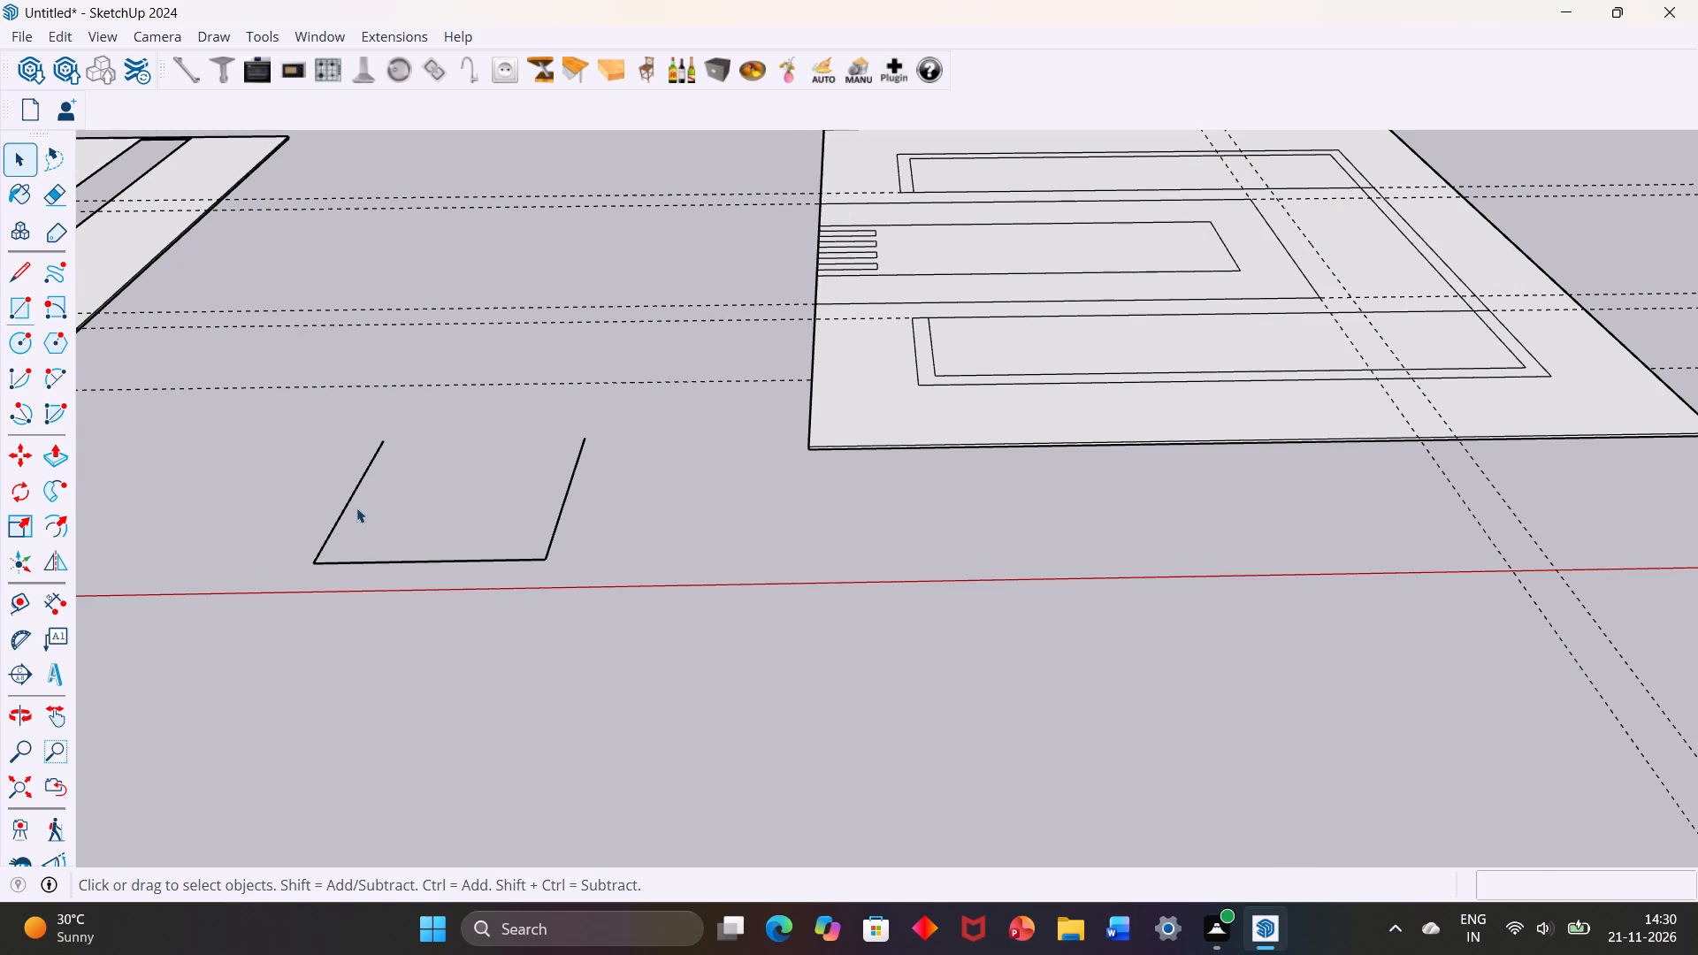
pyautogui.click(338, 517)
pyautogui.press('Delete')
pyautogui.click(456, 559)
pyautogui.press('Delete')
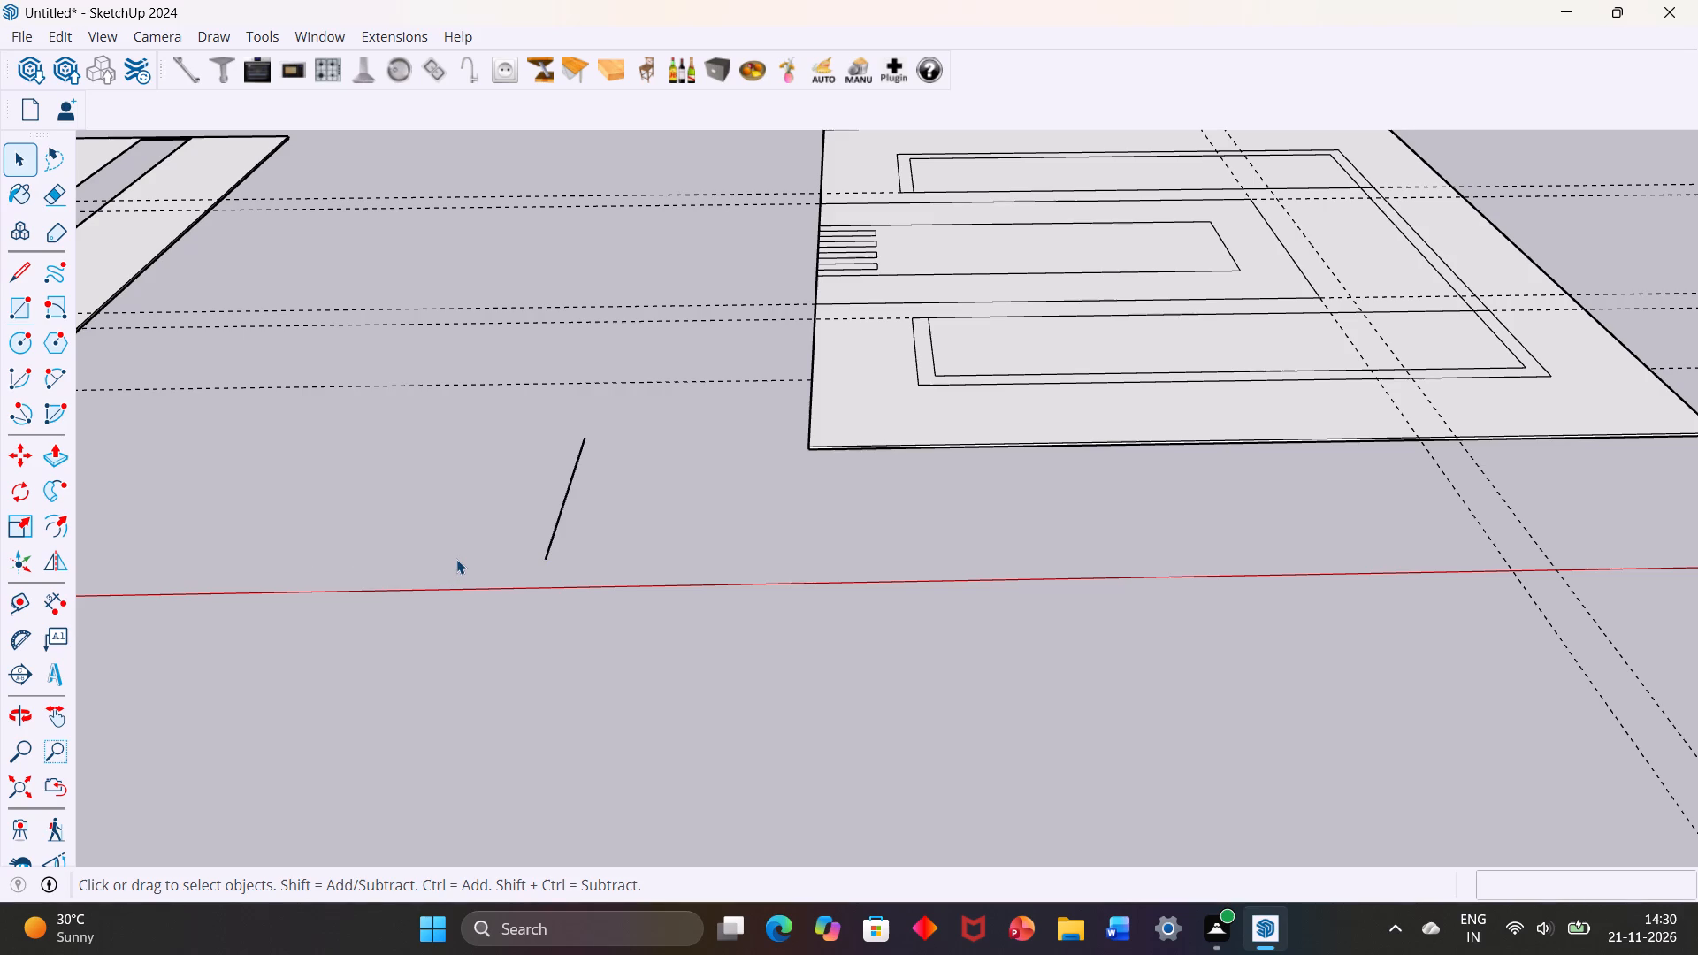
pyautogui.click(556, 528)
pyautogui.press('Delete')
# Examine the 12' by 12' slab's border, inset and guide lines from progressively steeper overhead angles.
pyautogui.scroll(-4, 556, 531)
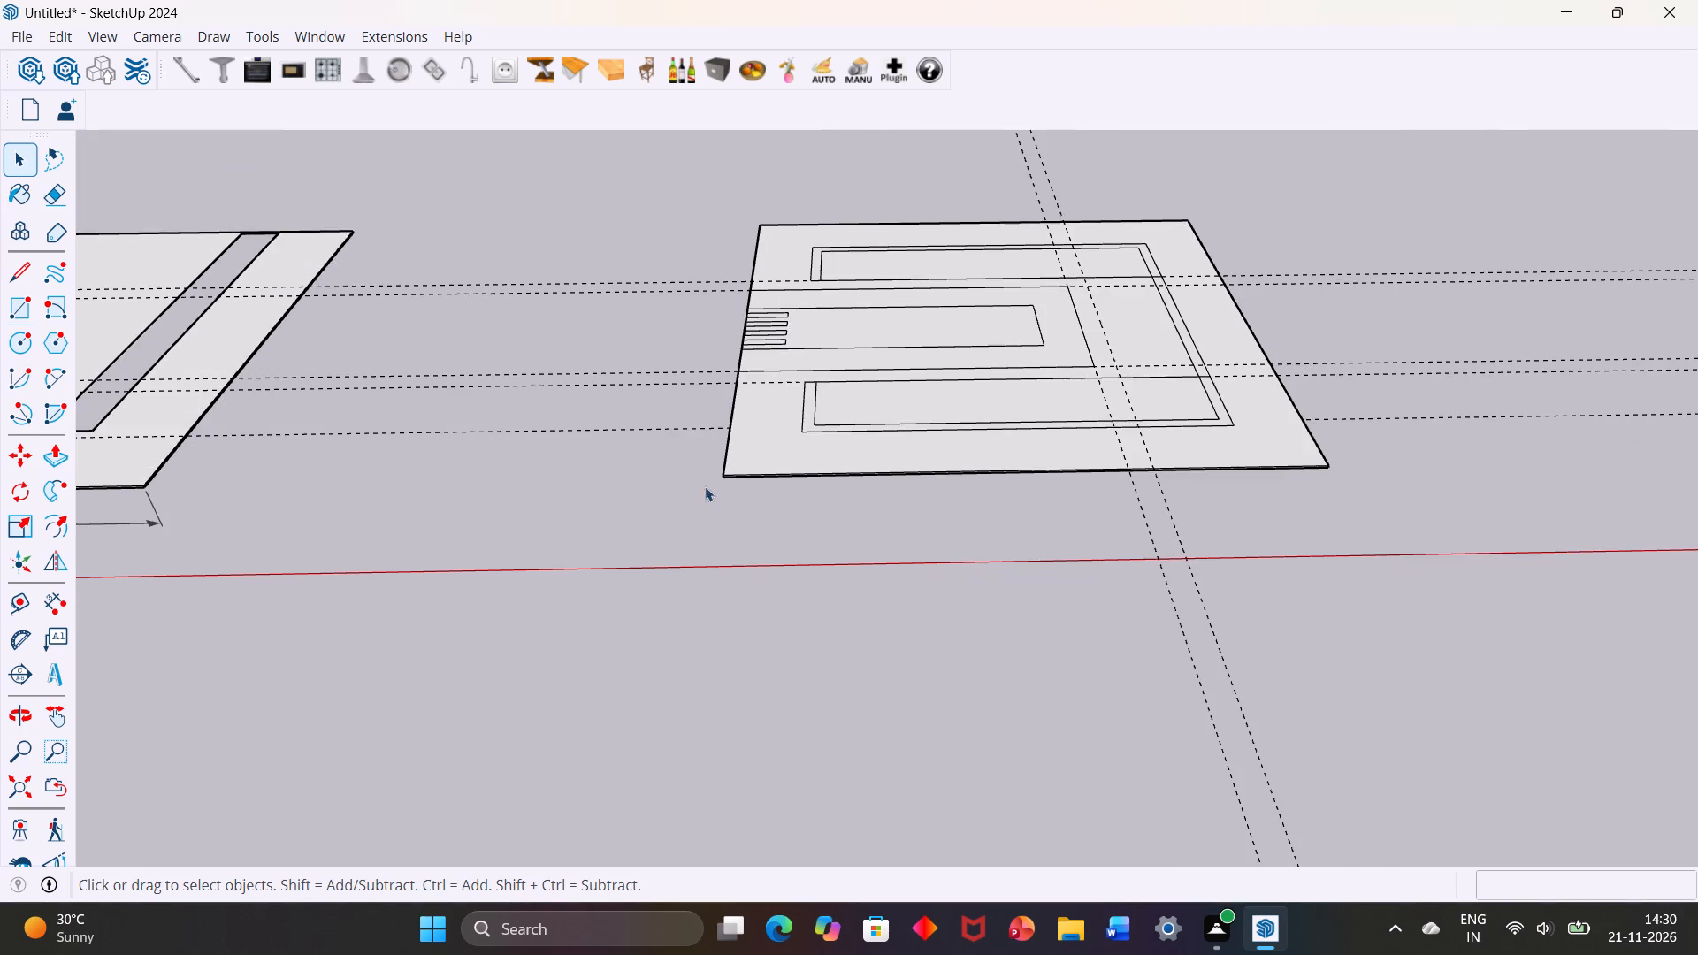
pyautogui.scroll(-2, 696, 480)
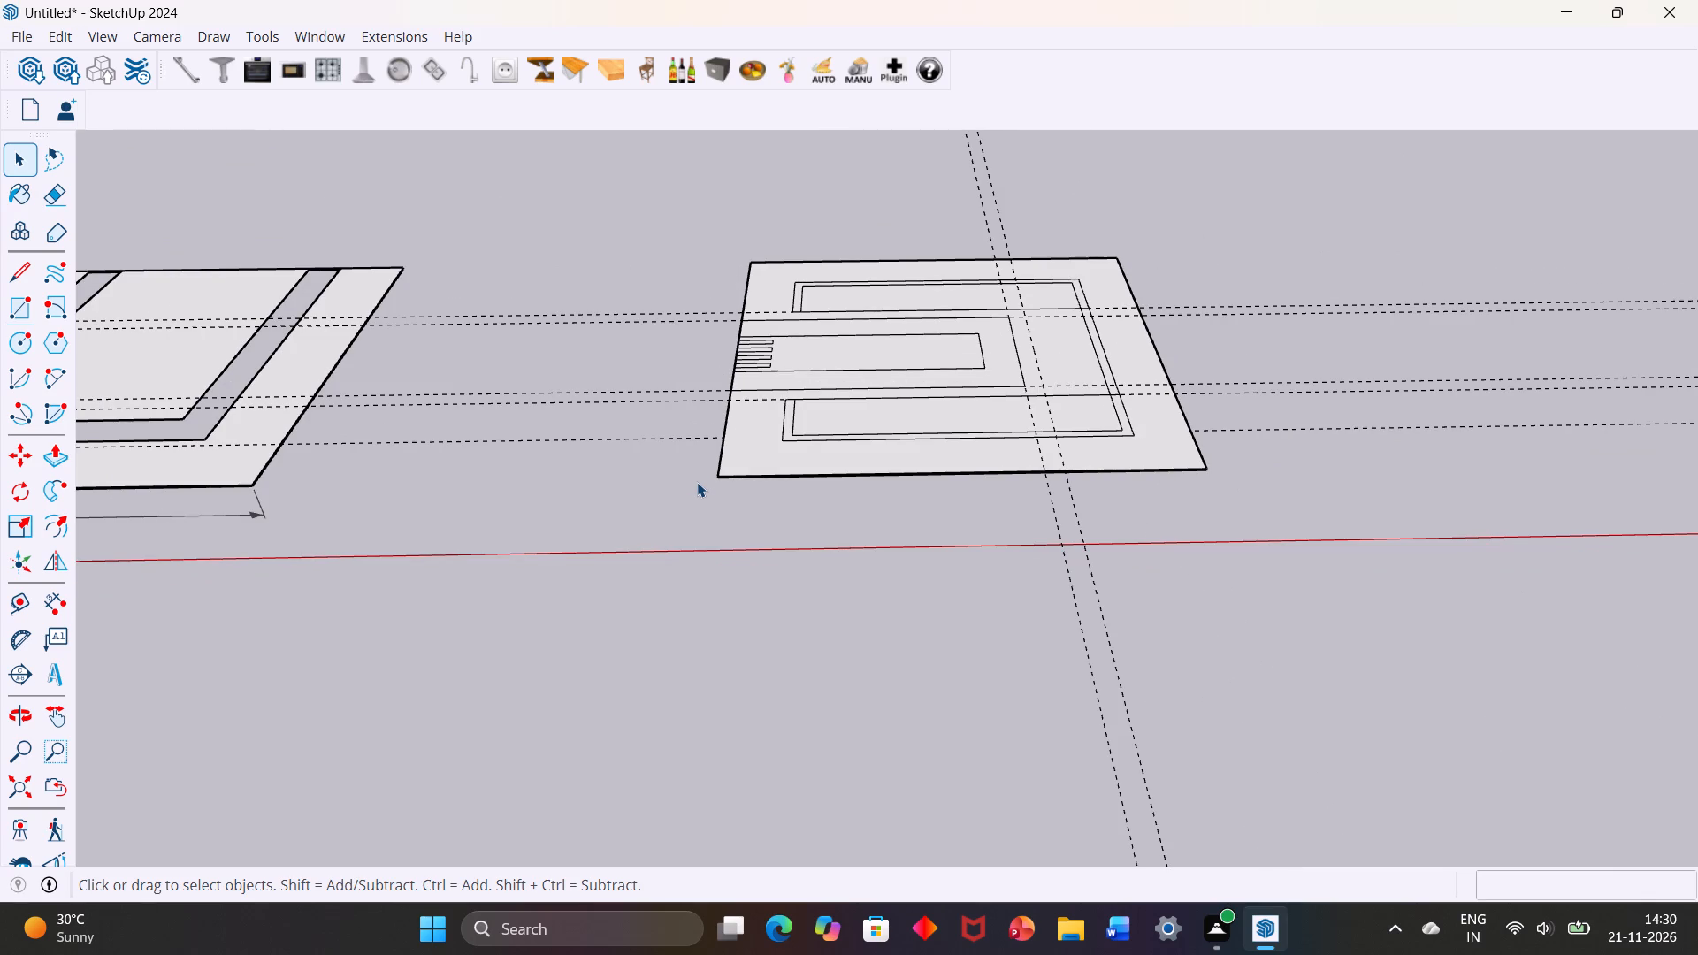
pyautogui.moveTo(697, 482); pyautogui.dragTo(722, 537)
pyautogui.moveTo(483, 461); pyautogui.dragTo(545, 636, button='middle')
pyautogui.scroll(1, 579, 590)
pyautogui.moveTo(577, 577); pyautogui.dragTo(530, 477, button='middle')
pyautogui.moveTo(535, 500); pyautogui.dragTo(509, 591, button='middle')
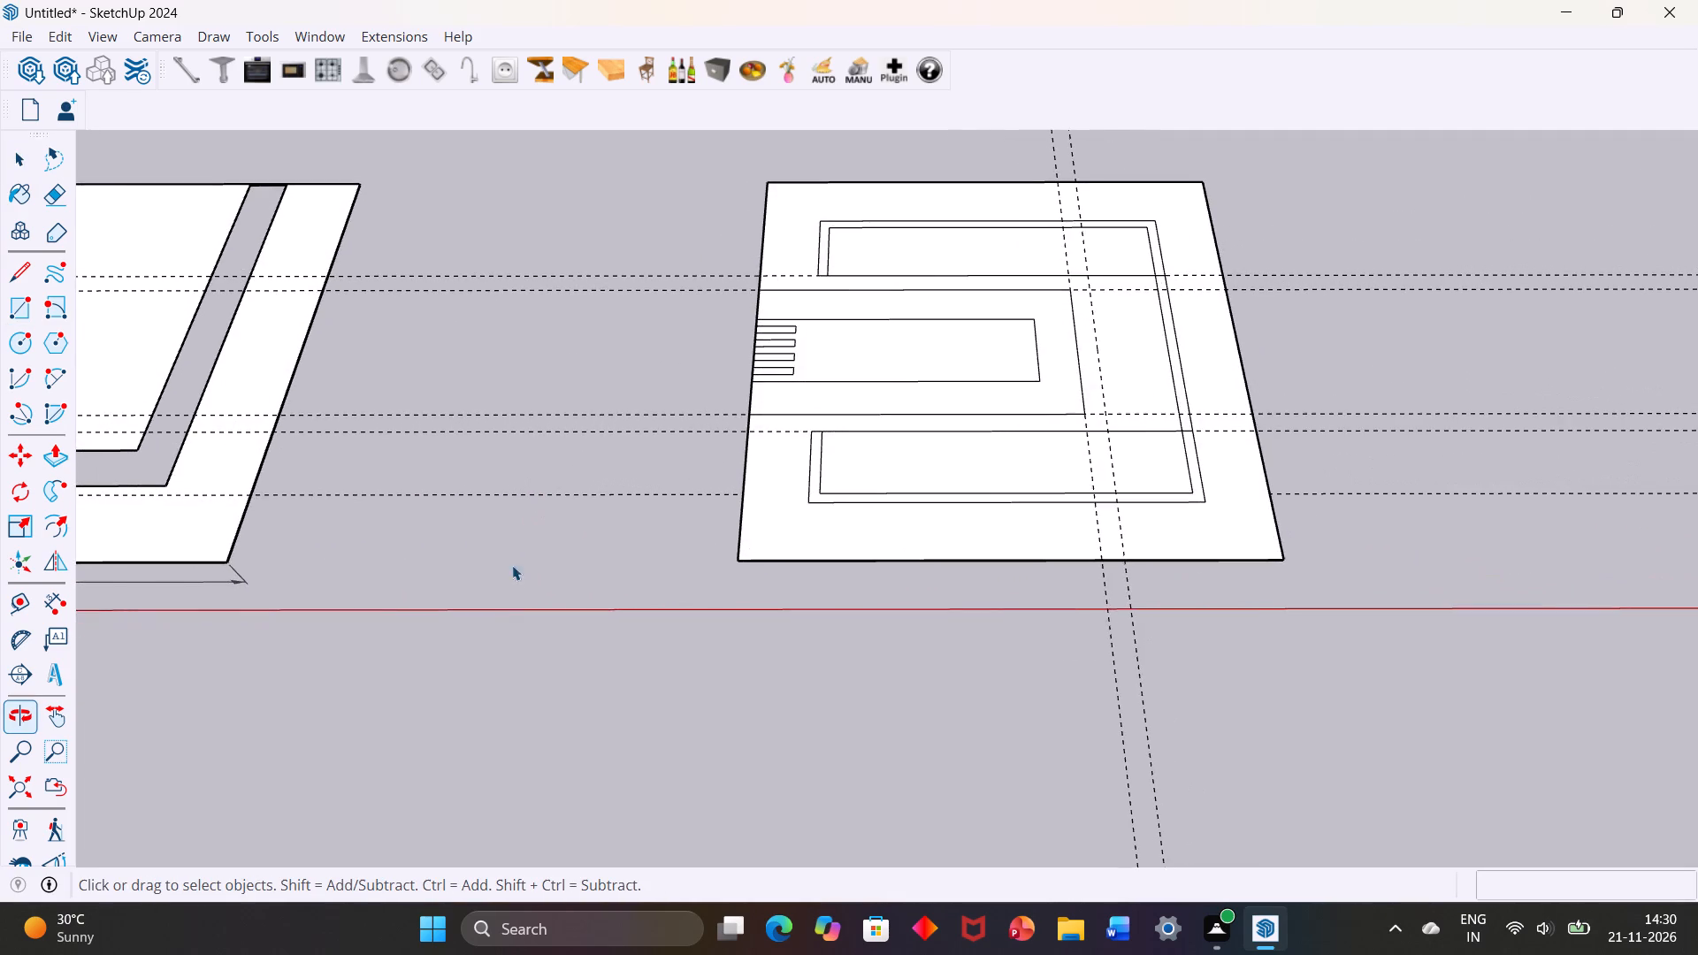
pyautogui.scroll(-5, 528, 546)
pyautogui.scroll(-4, 602, 569)
pyautogui.scroll(4, 694, 572)
pyautogui.moveTo(695, 572); pyautogui.dragTo(695, 578, button='middle')
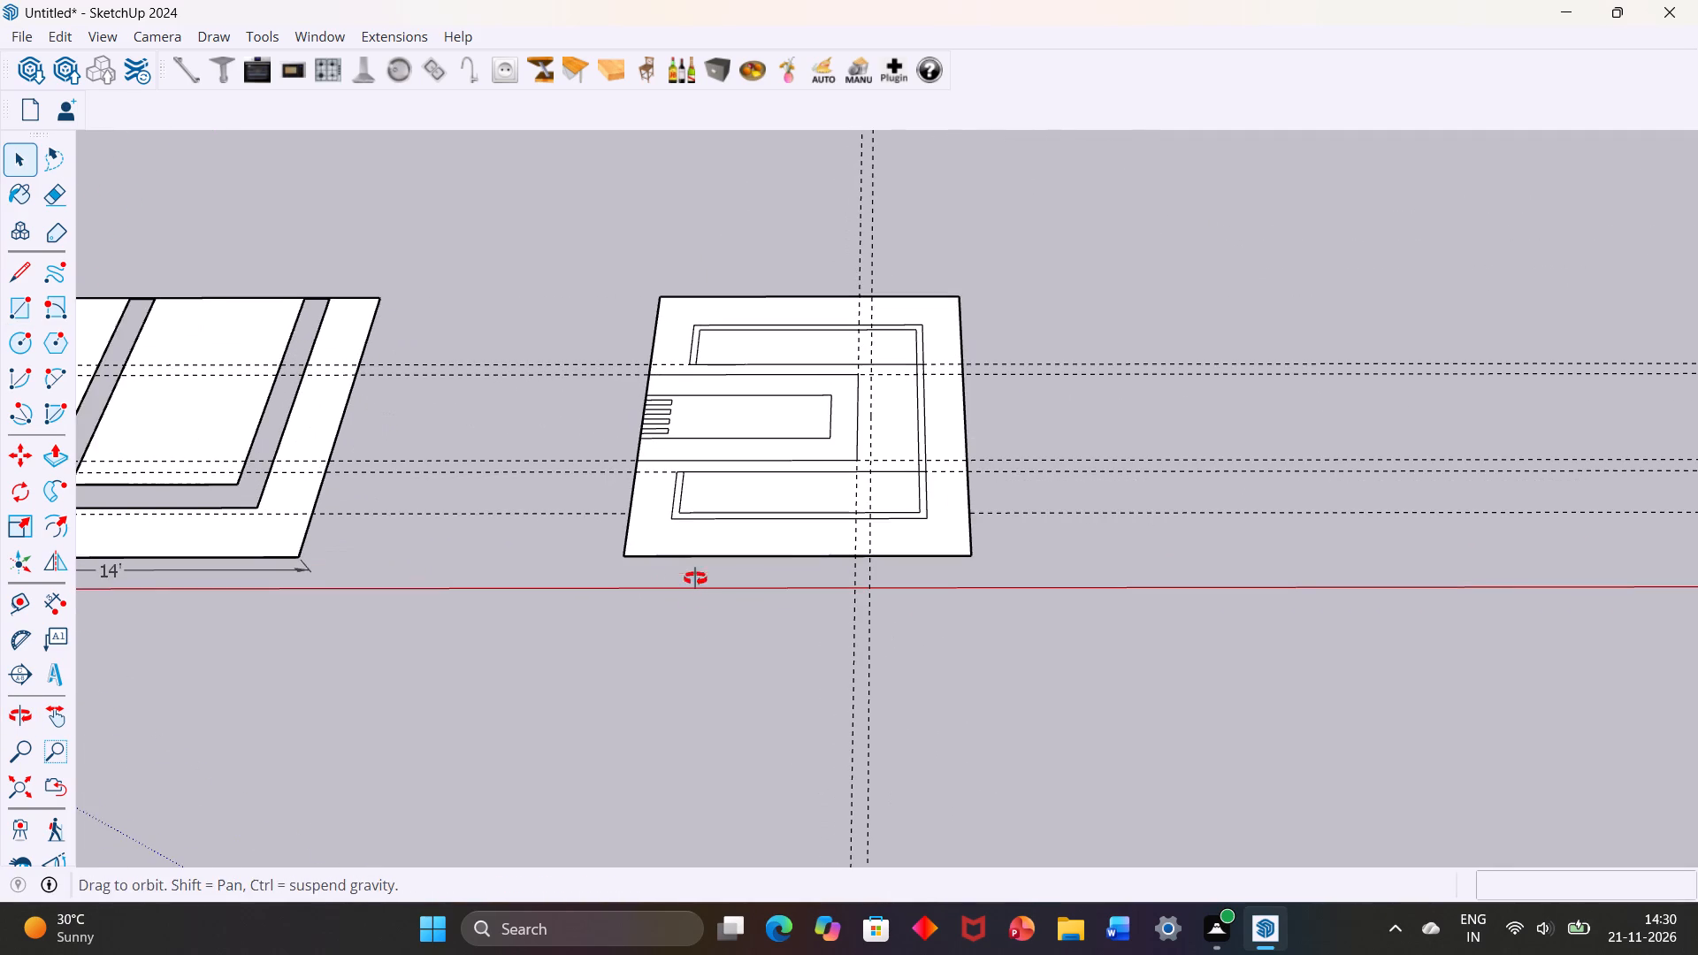
pyautogui.moveTo(695, 578); pyautogui.dragTo(700, 613, button='middle')
pyautogui.scroll(1, 700, 613)
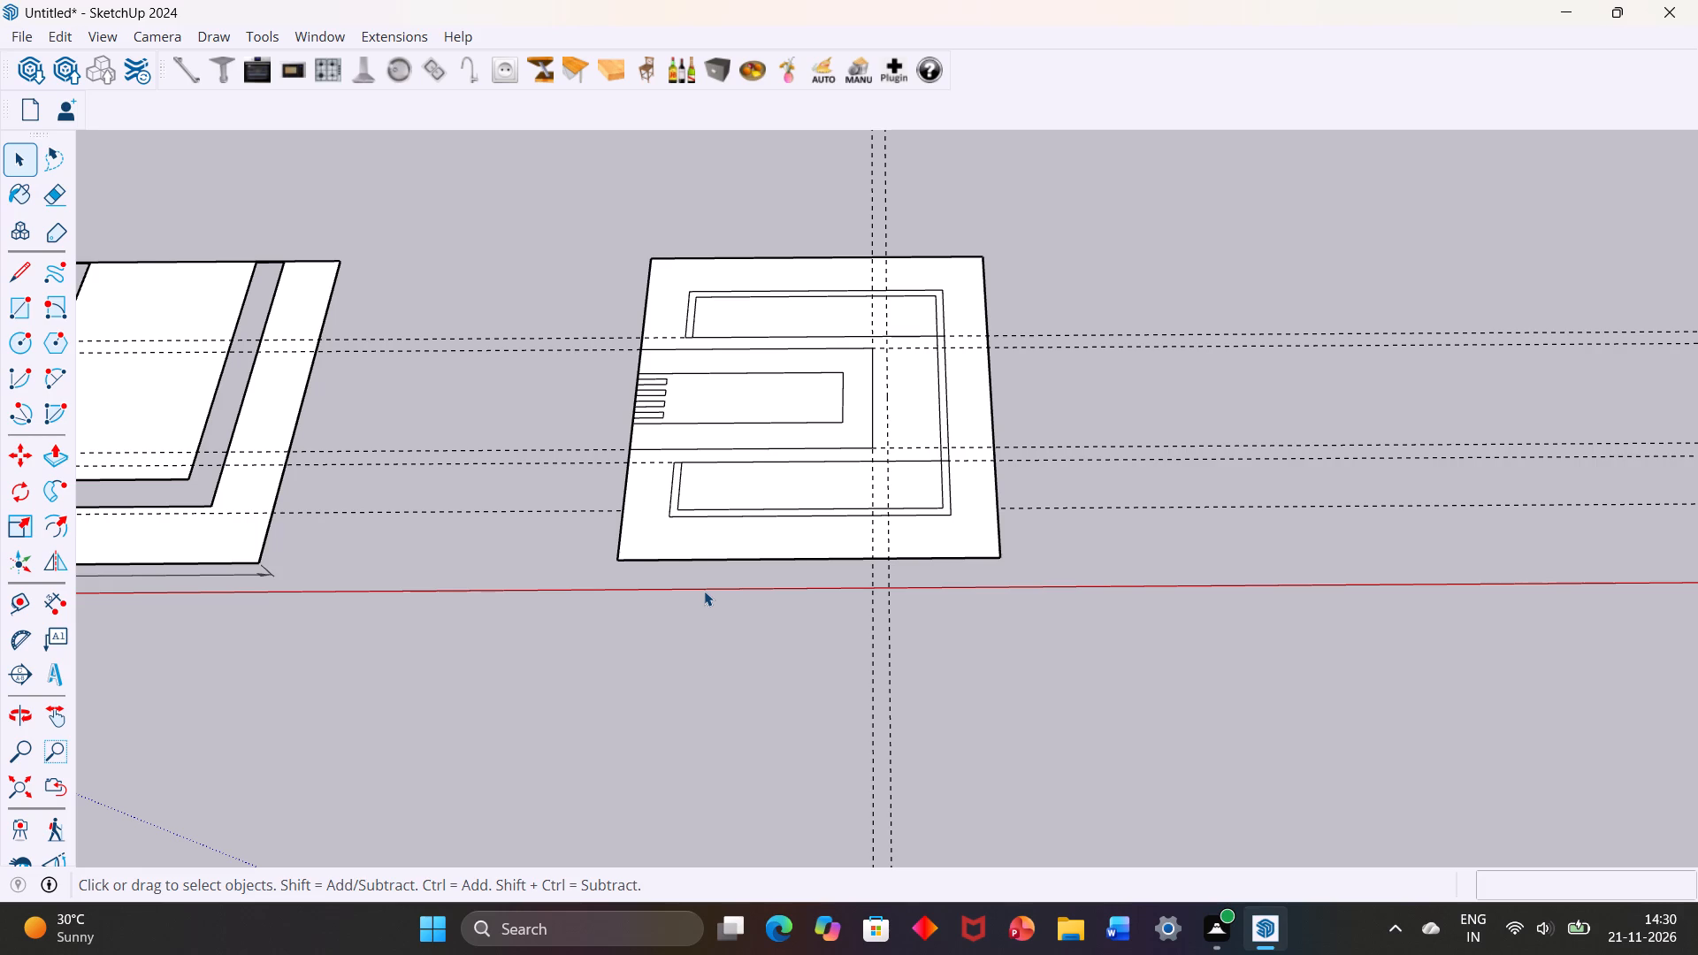
pyautogui.moveTo(712, 577); pyautogui.dragTo(718, 633, button='middle')
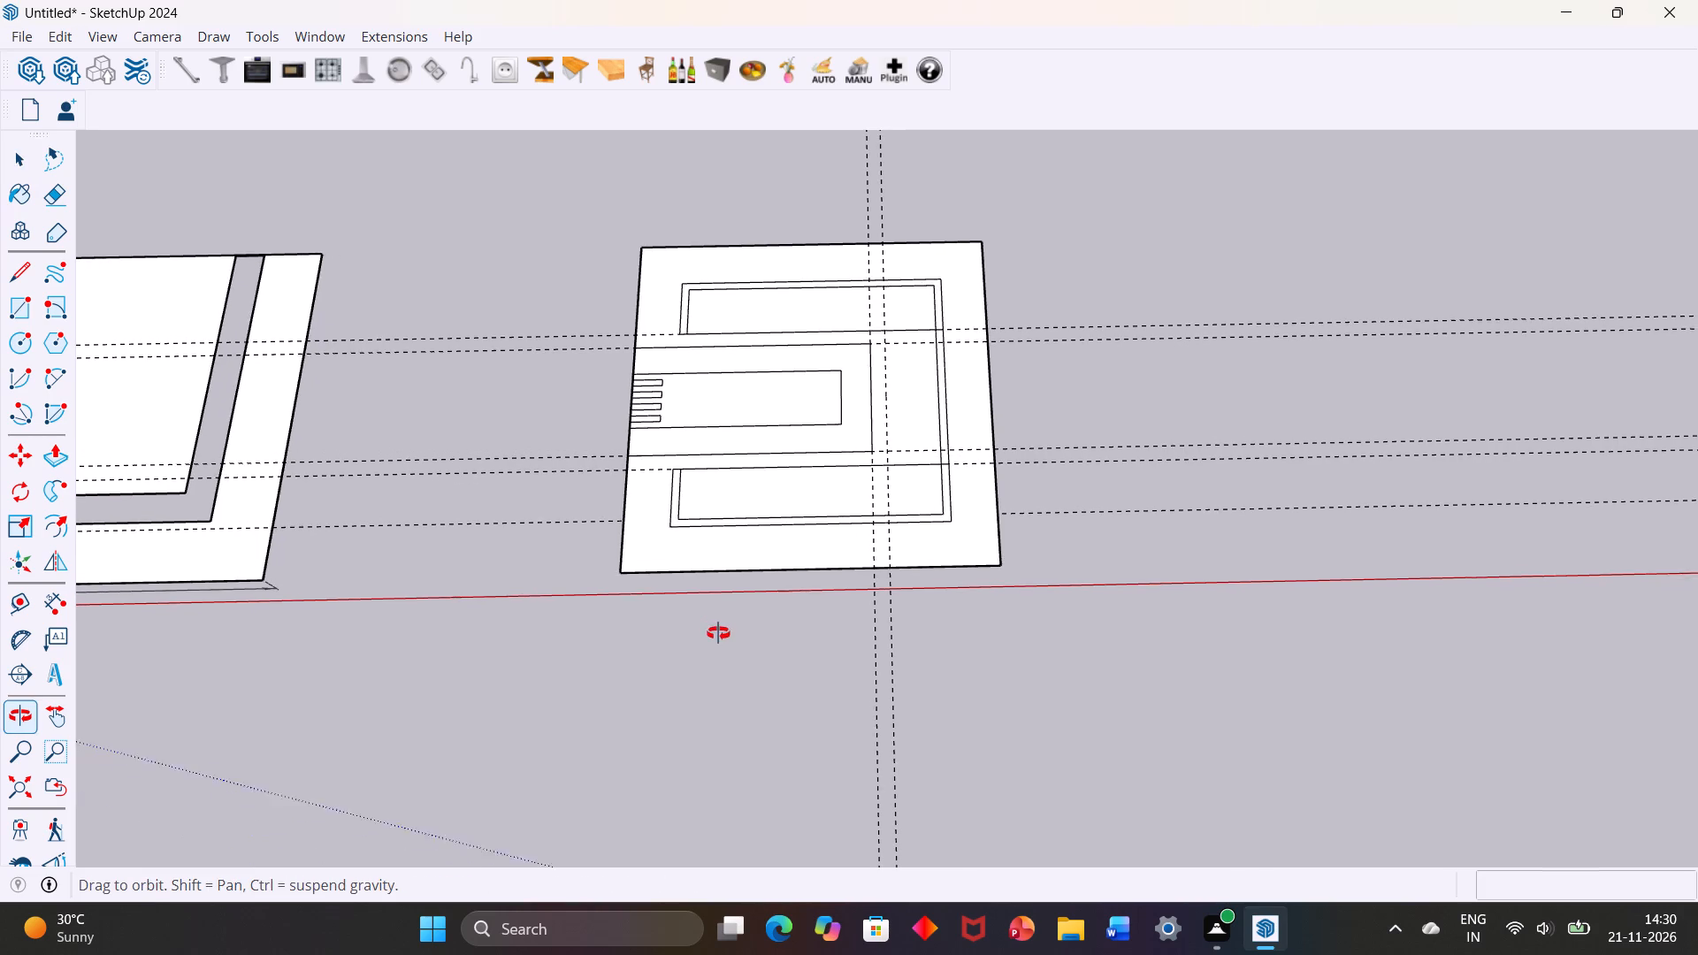
pyautogui.moveTo(718, 633); pyautogui.dragTo(719, 635, button='middle')
pyautogui.scroll(4, 730, 605)
pyautogui.moveTo(719, 578); pyautogui.dragTo(708, 629, button='middle')
pyautogui.scroll(-3, 704, 590)
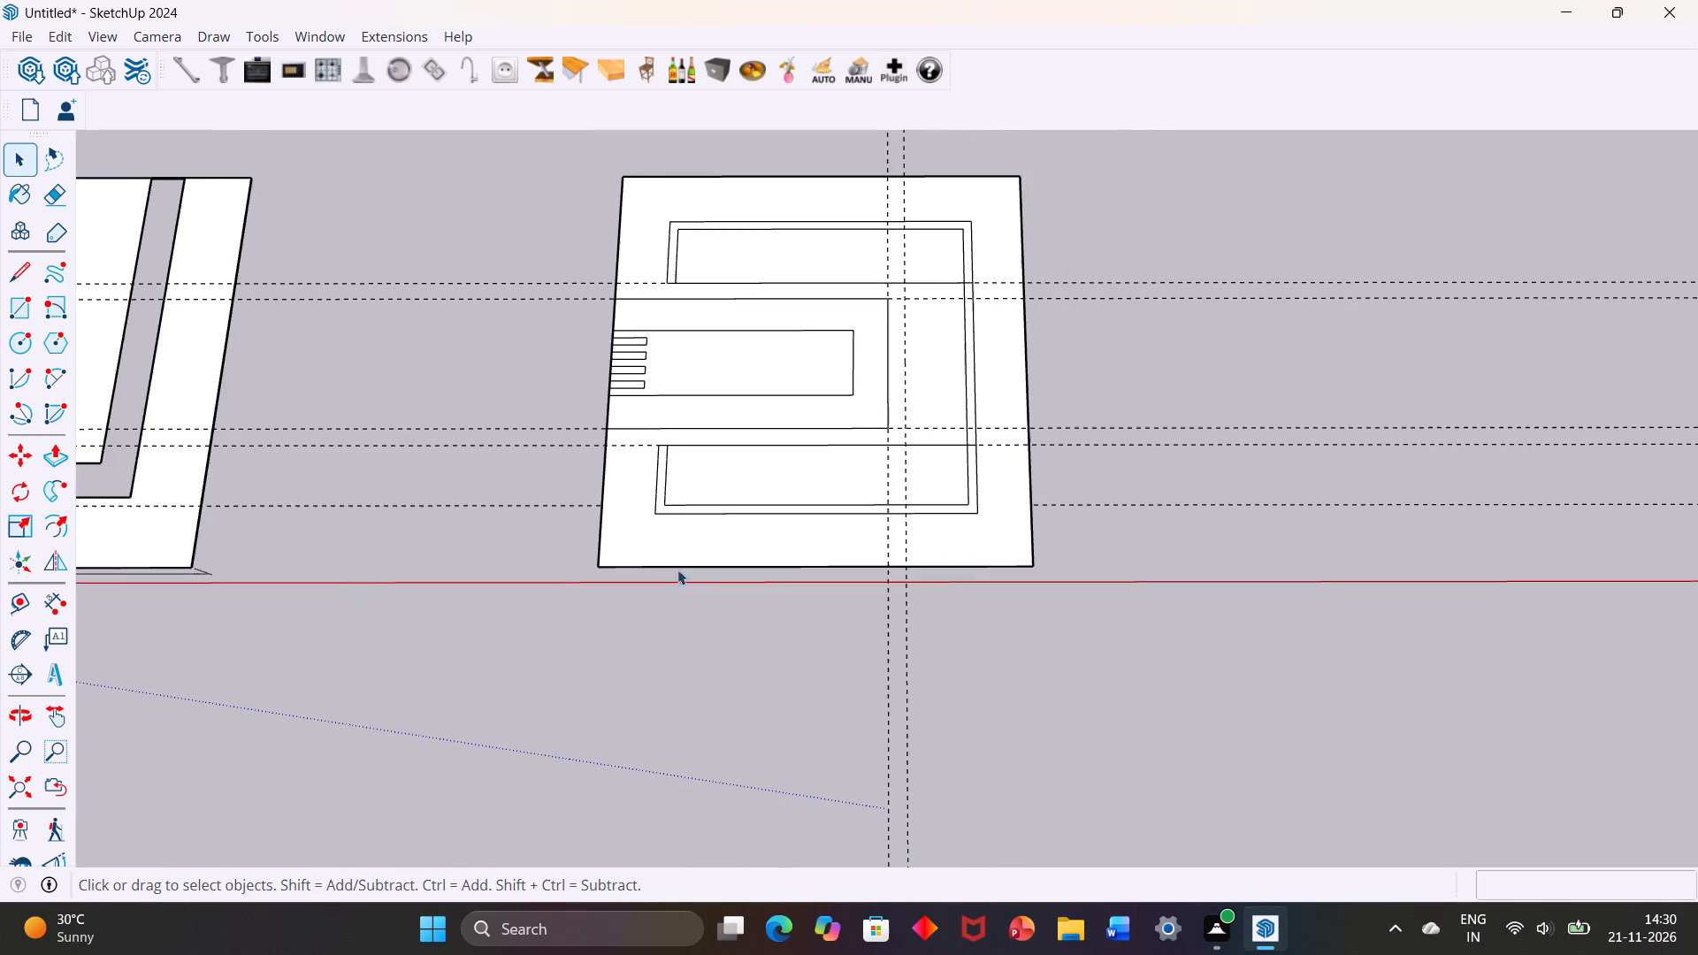
# Examine the 12' by 12' slab's U-shaped border and slotted inset from low, oblique and close viewing angles.
pyautogui.scroll(11, 638, 437)
pyautogui.scroll(-7, 663, 437)
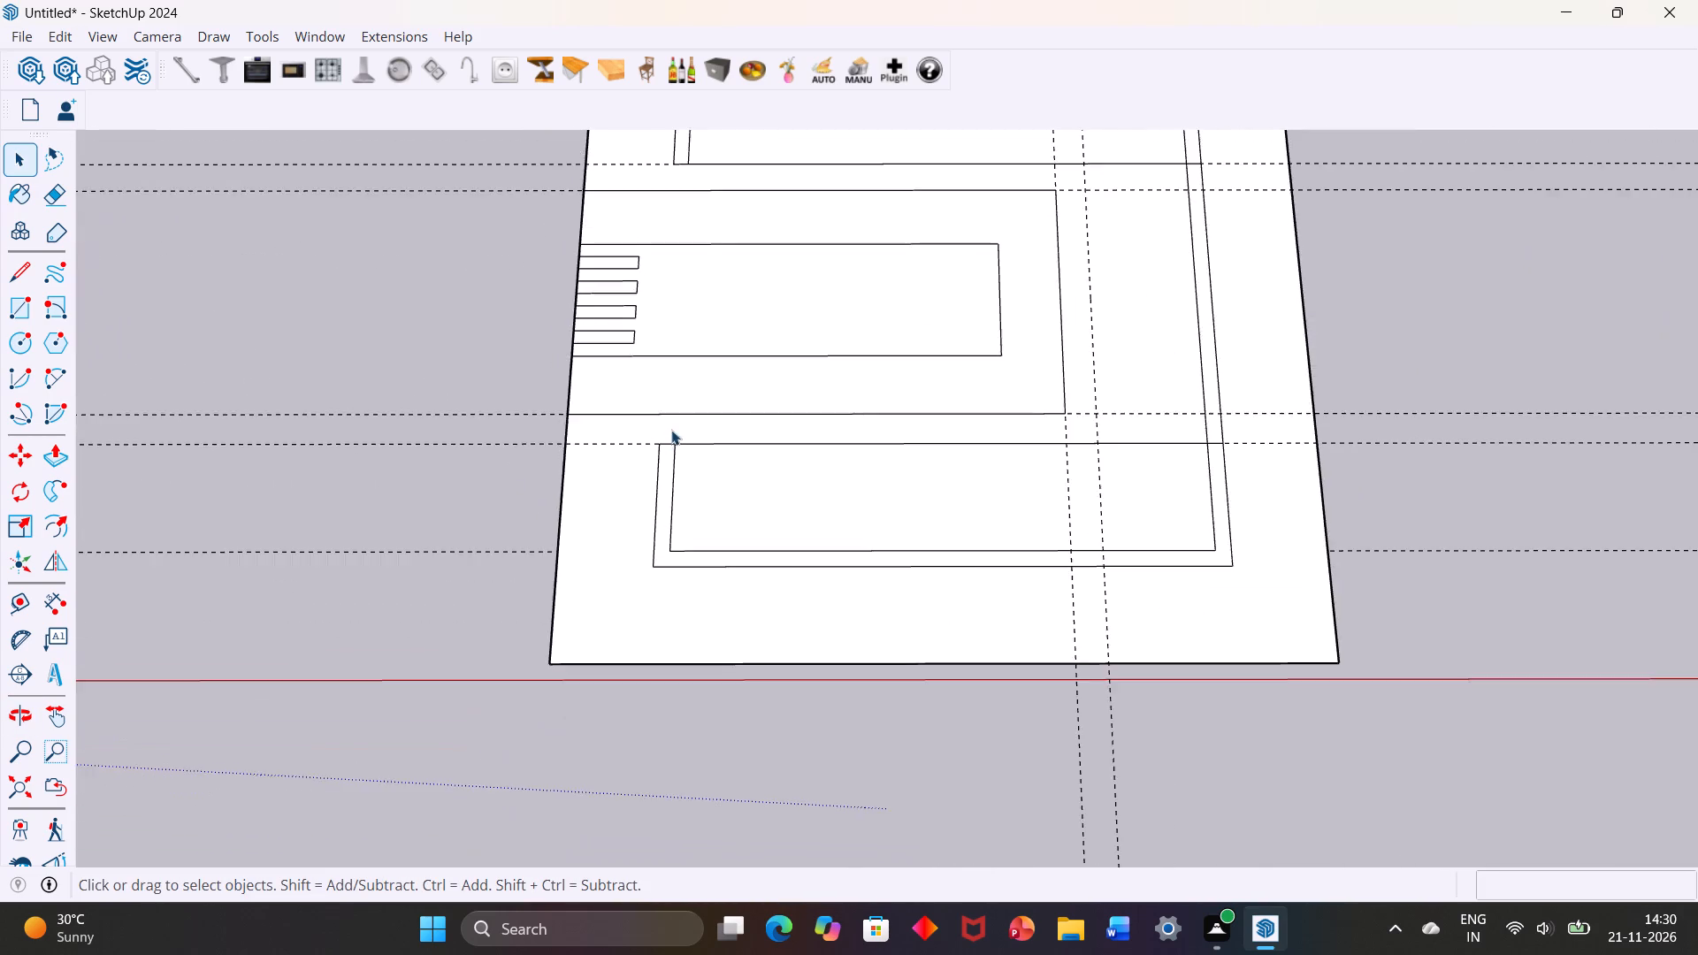
pyautogui.scroll(-5, 671, 430)
pyautogui.moveTo(692, 596); pyautogui.dragTo(688, 427, button='middle')
pyautogui.moveTo(703, 580); pyautogui.dragTo(702, 503, button='middle')
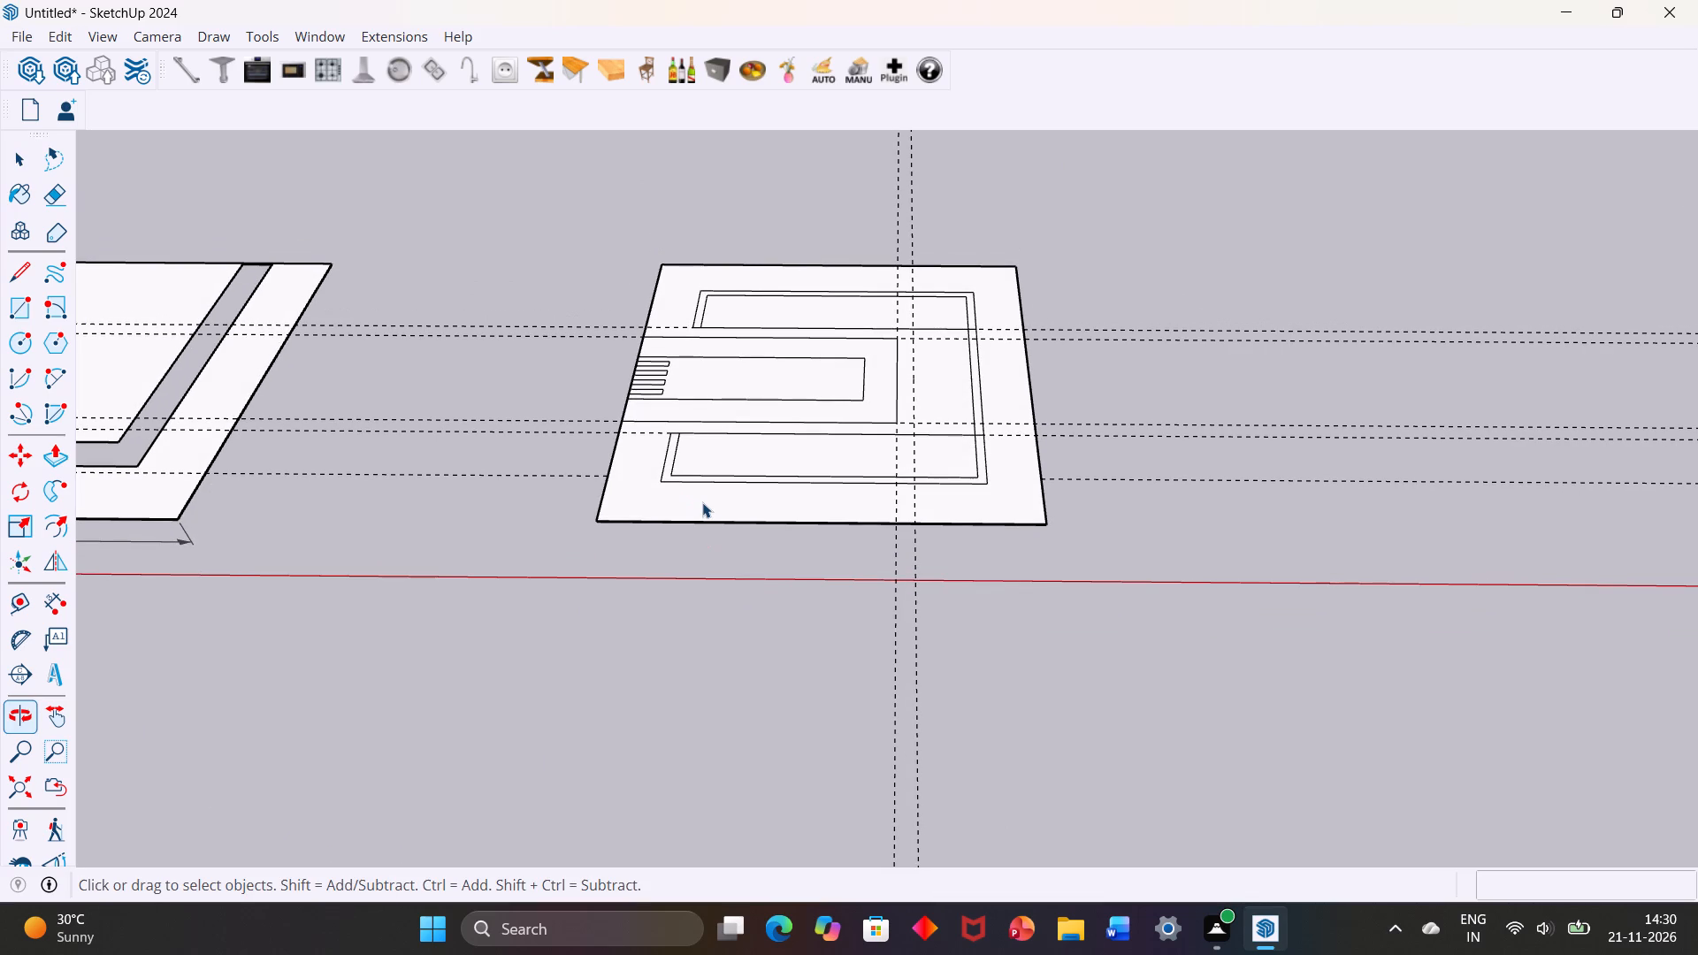
pyautogui.moveTo(702, 577); pyautogui.dragTo(721, 506, button='middle')
pyautogui.moveTo(718, 518); pyautogui.dragTo(729, 573, button='middle')
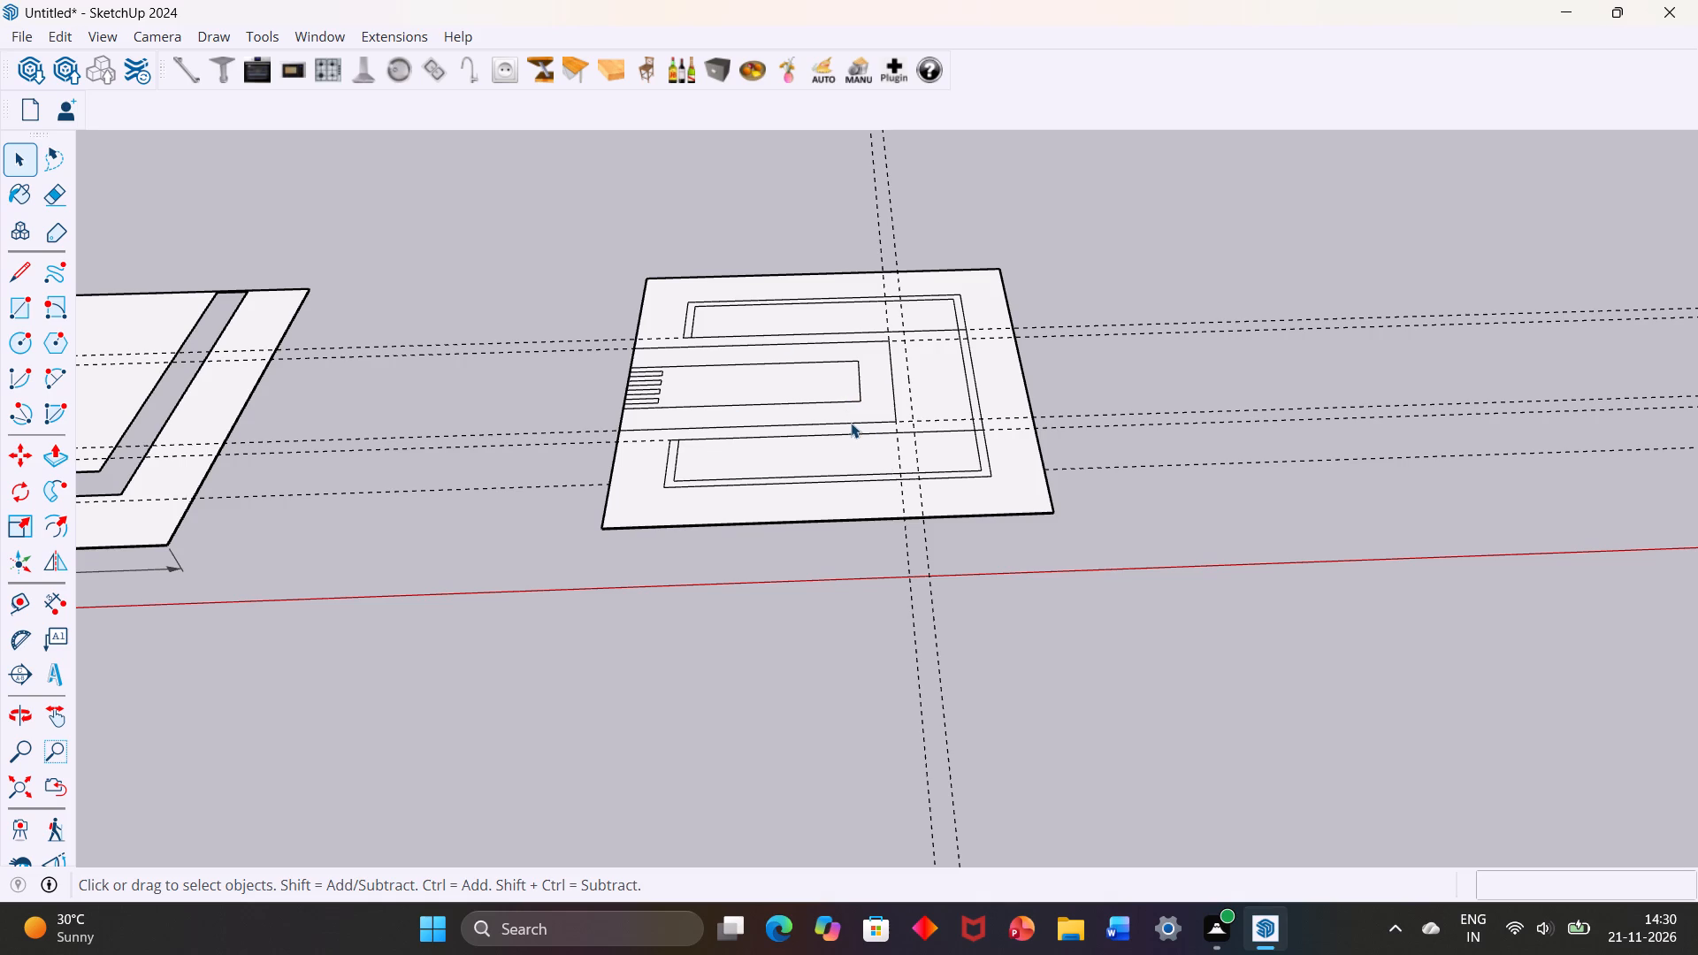
pyautogui.scroll(3, 770, 424)
pyautogui.scroll(-3, 753, 426)
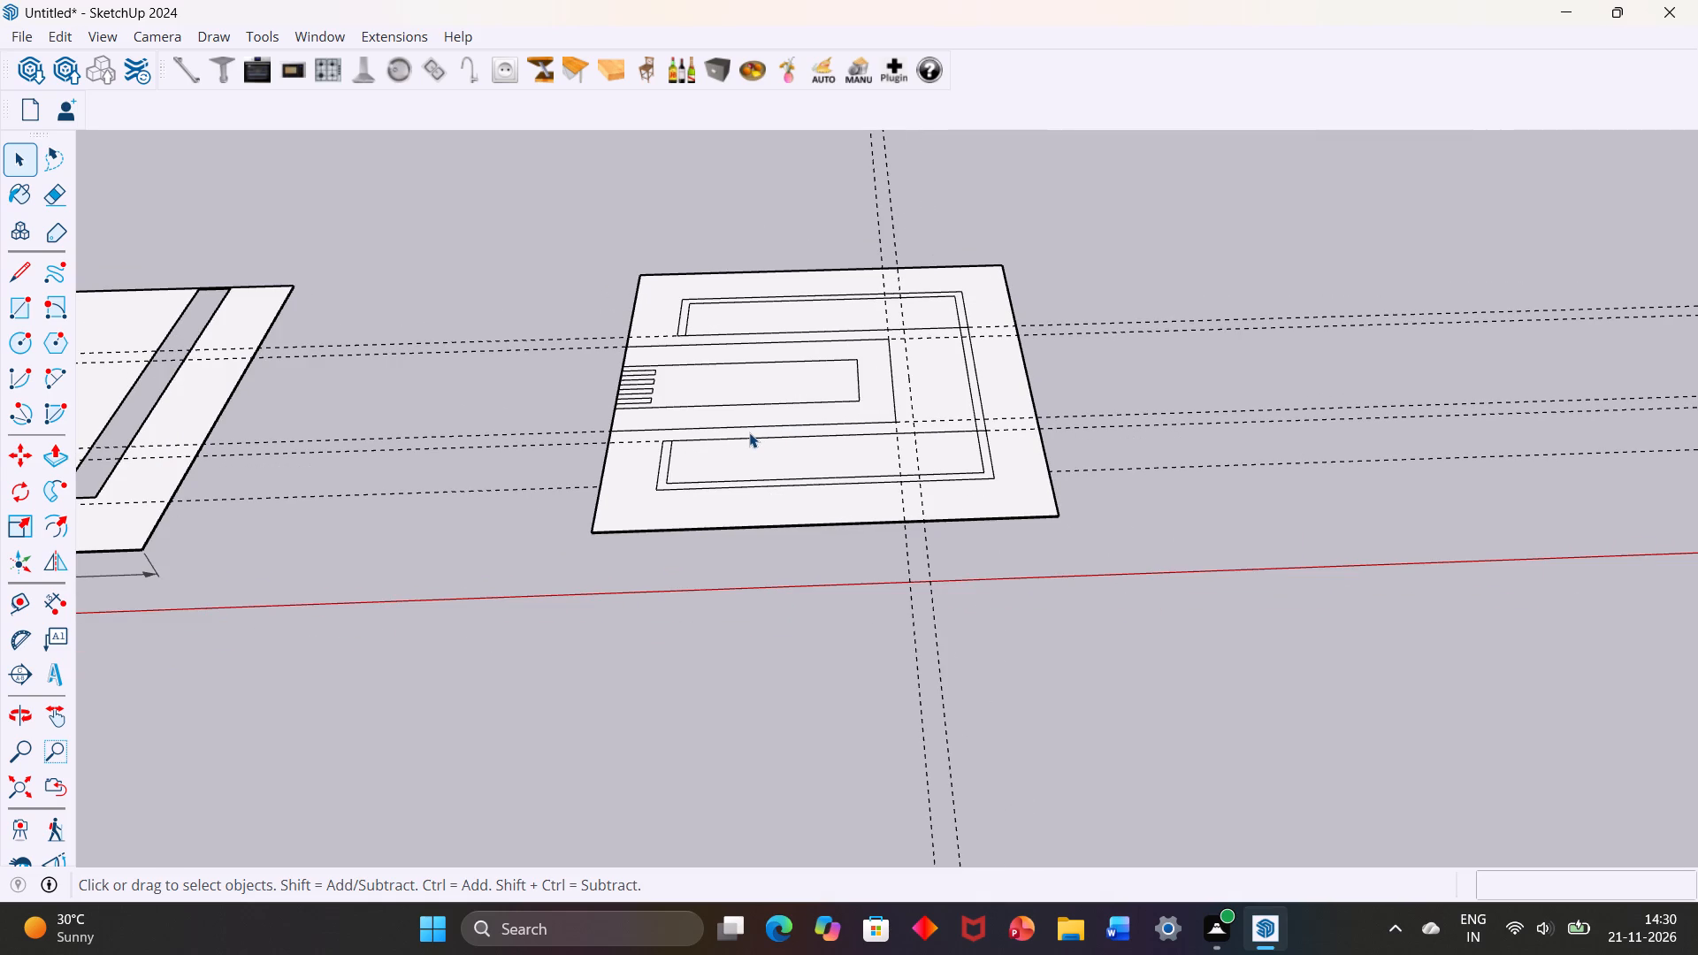
pyautogui.scroll(2, 700, 524)
pyautogui.scroll(-1, 700, 524)
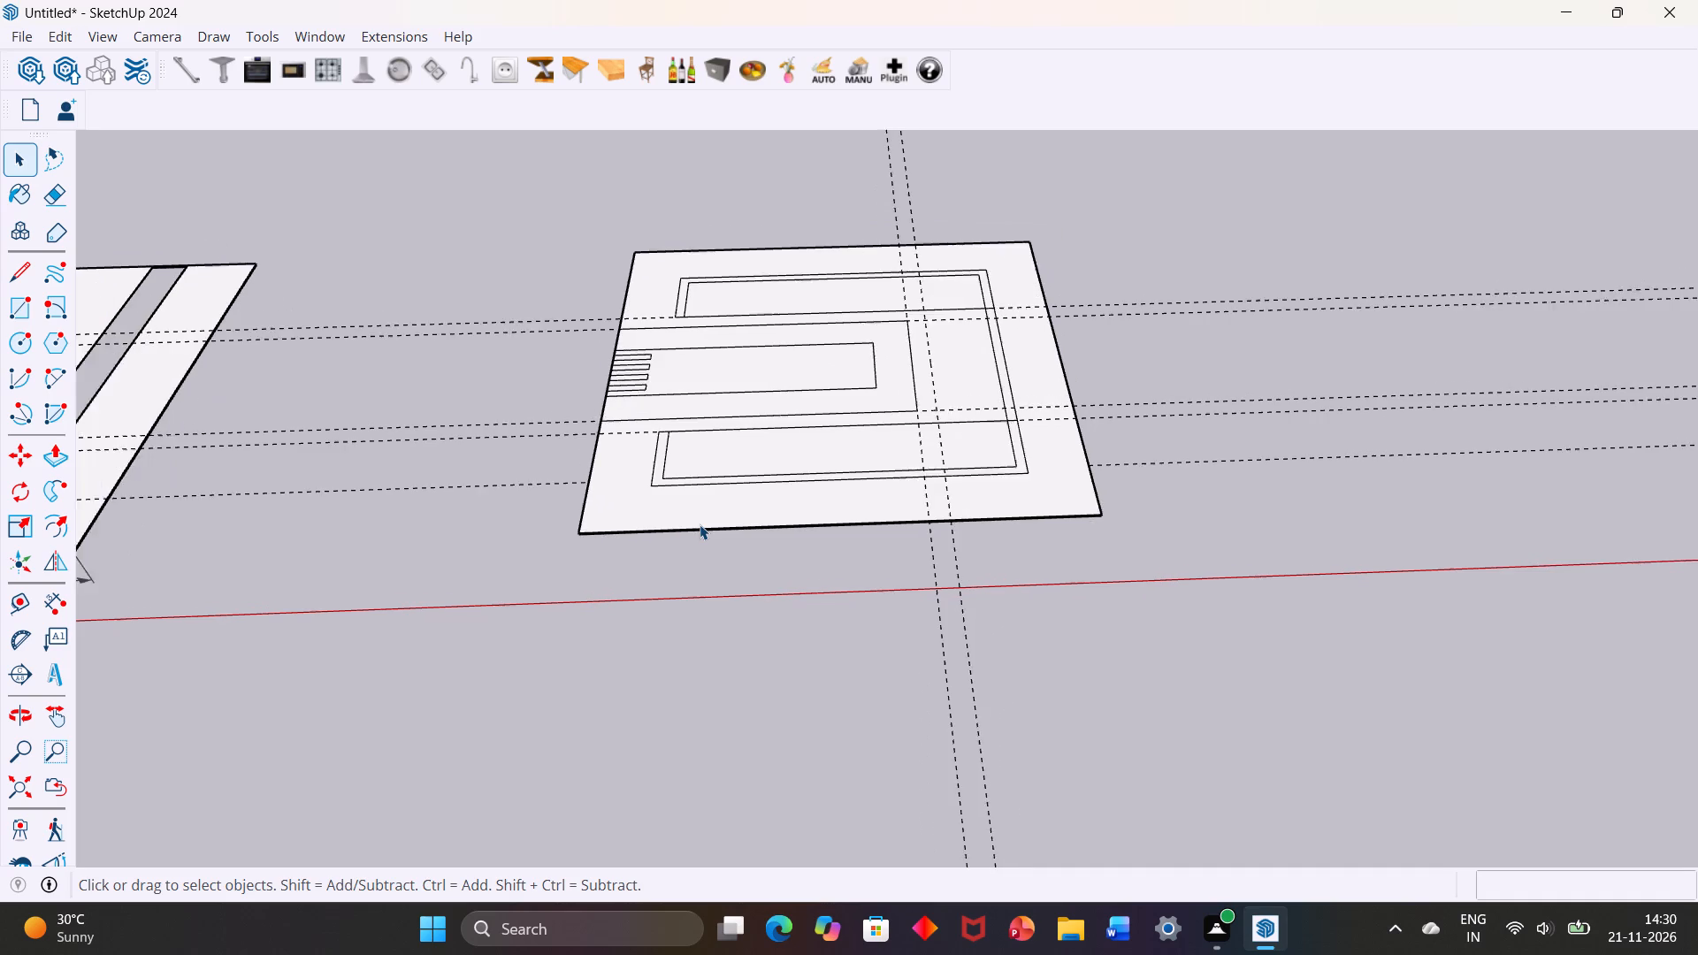
pyautogui.scroll(-1, 700, 524)
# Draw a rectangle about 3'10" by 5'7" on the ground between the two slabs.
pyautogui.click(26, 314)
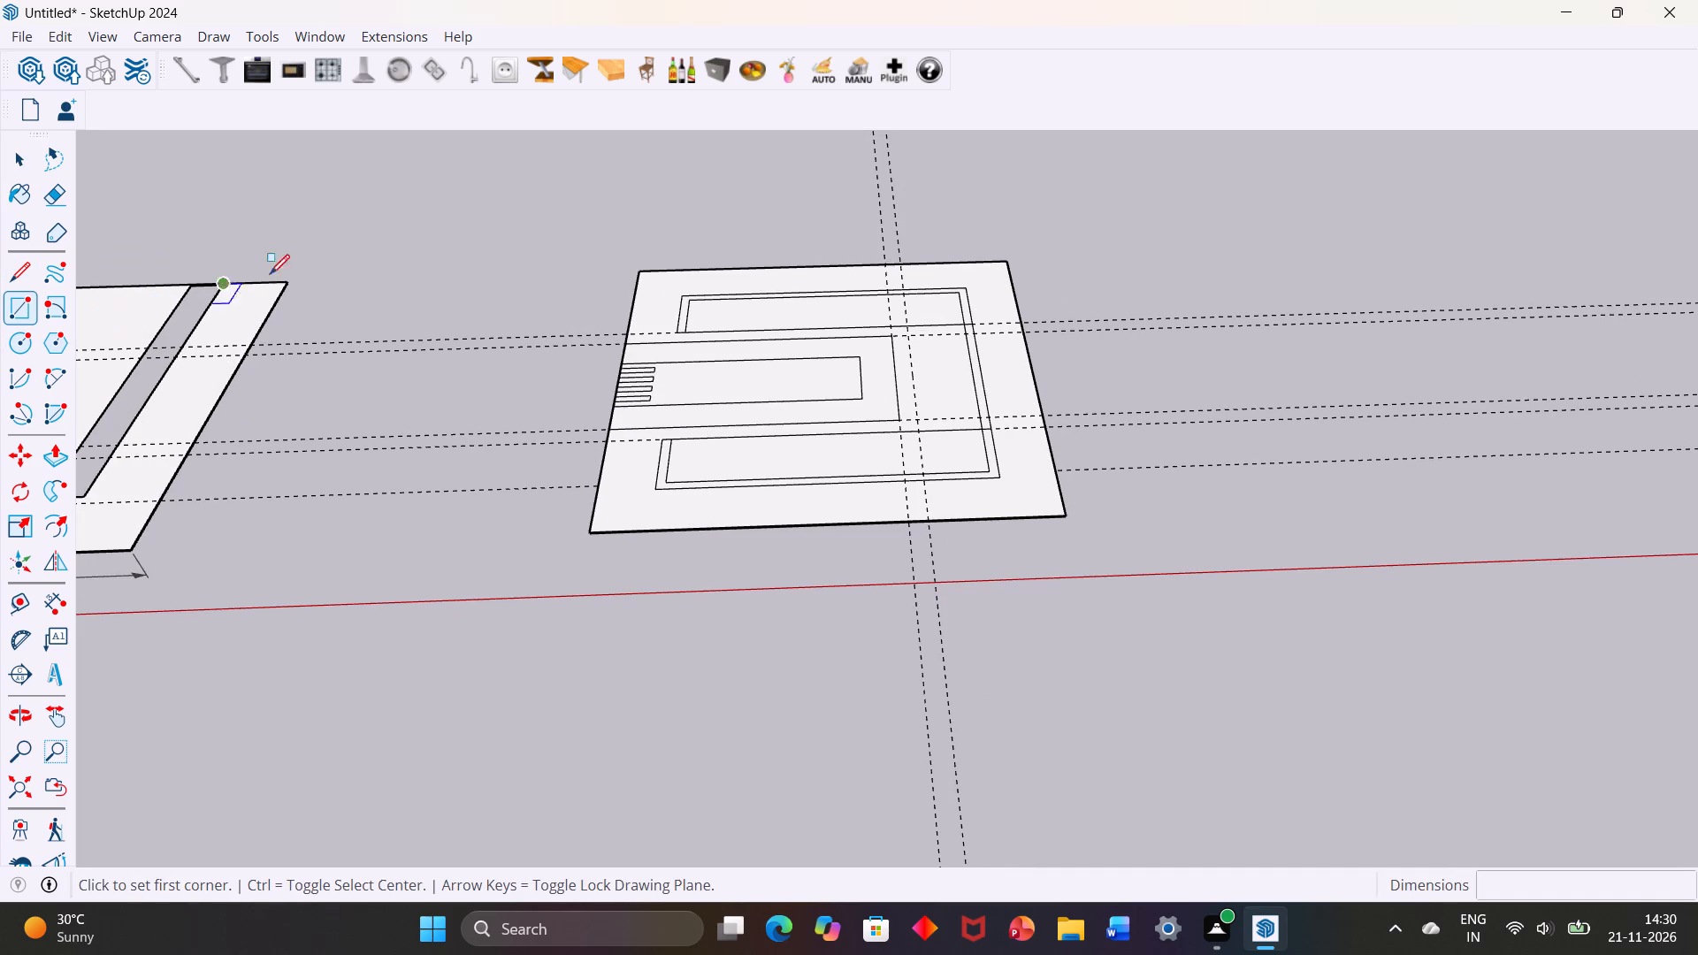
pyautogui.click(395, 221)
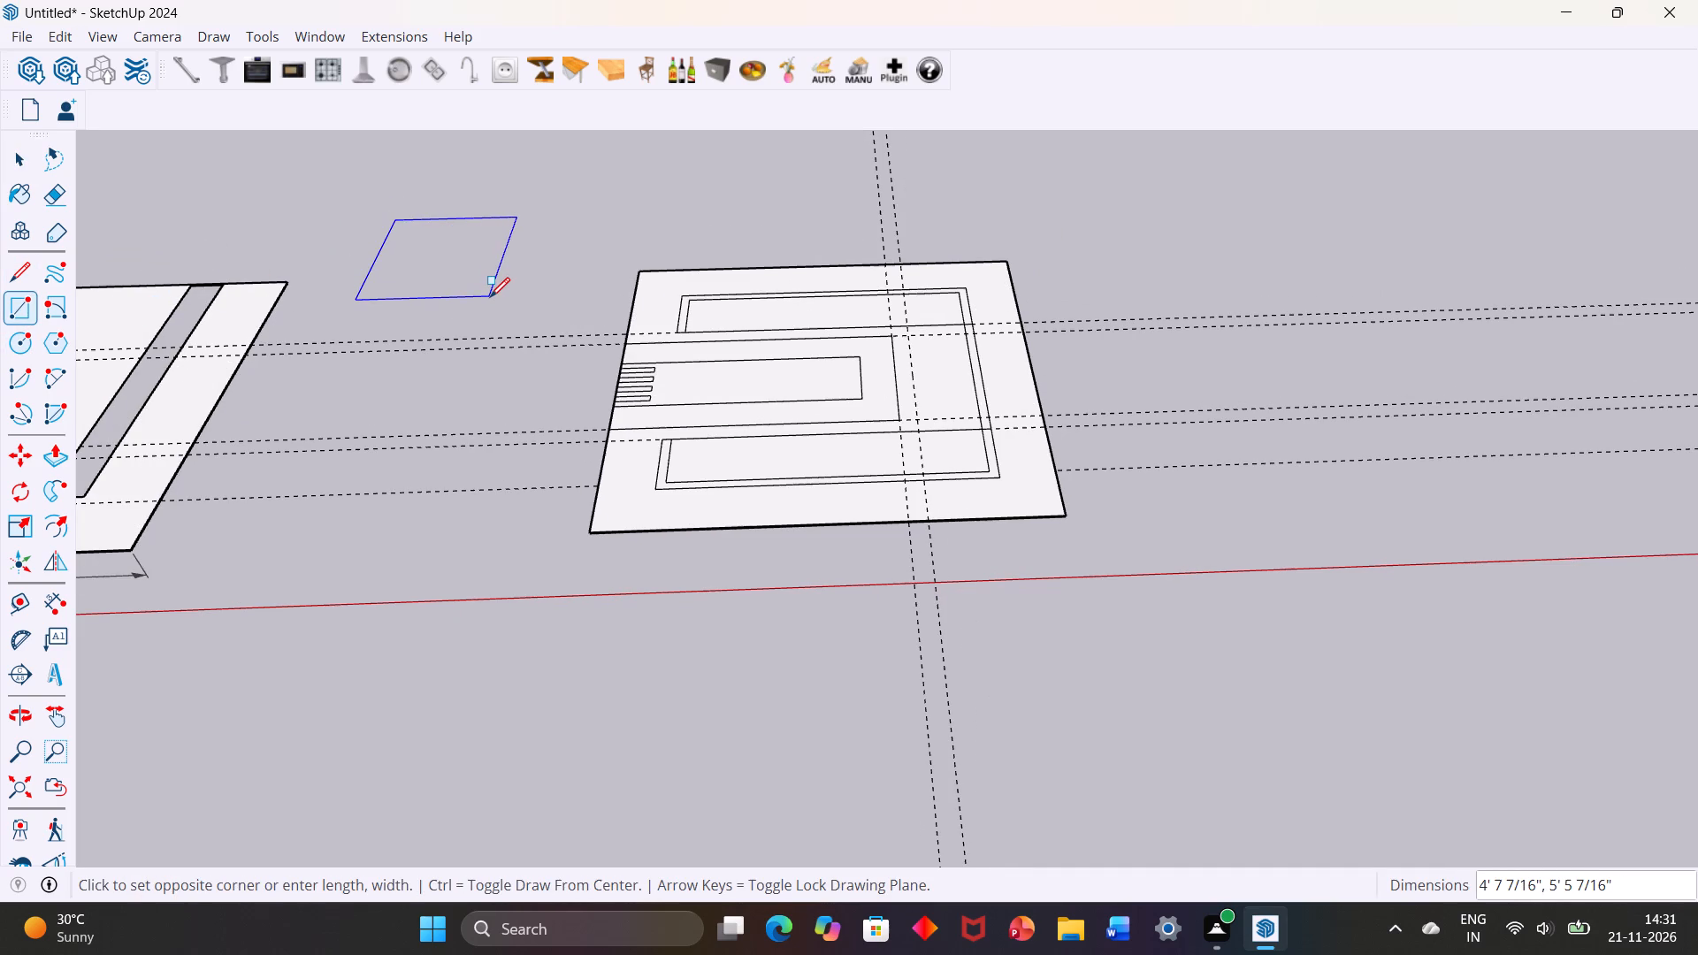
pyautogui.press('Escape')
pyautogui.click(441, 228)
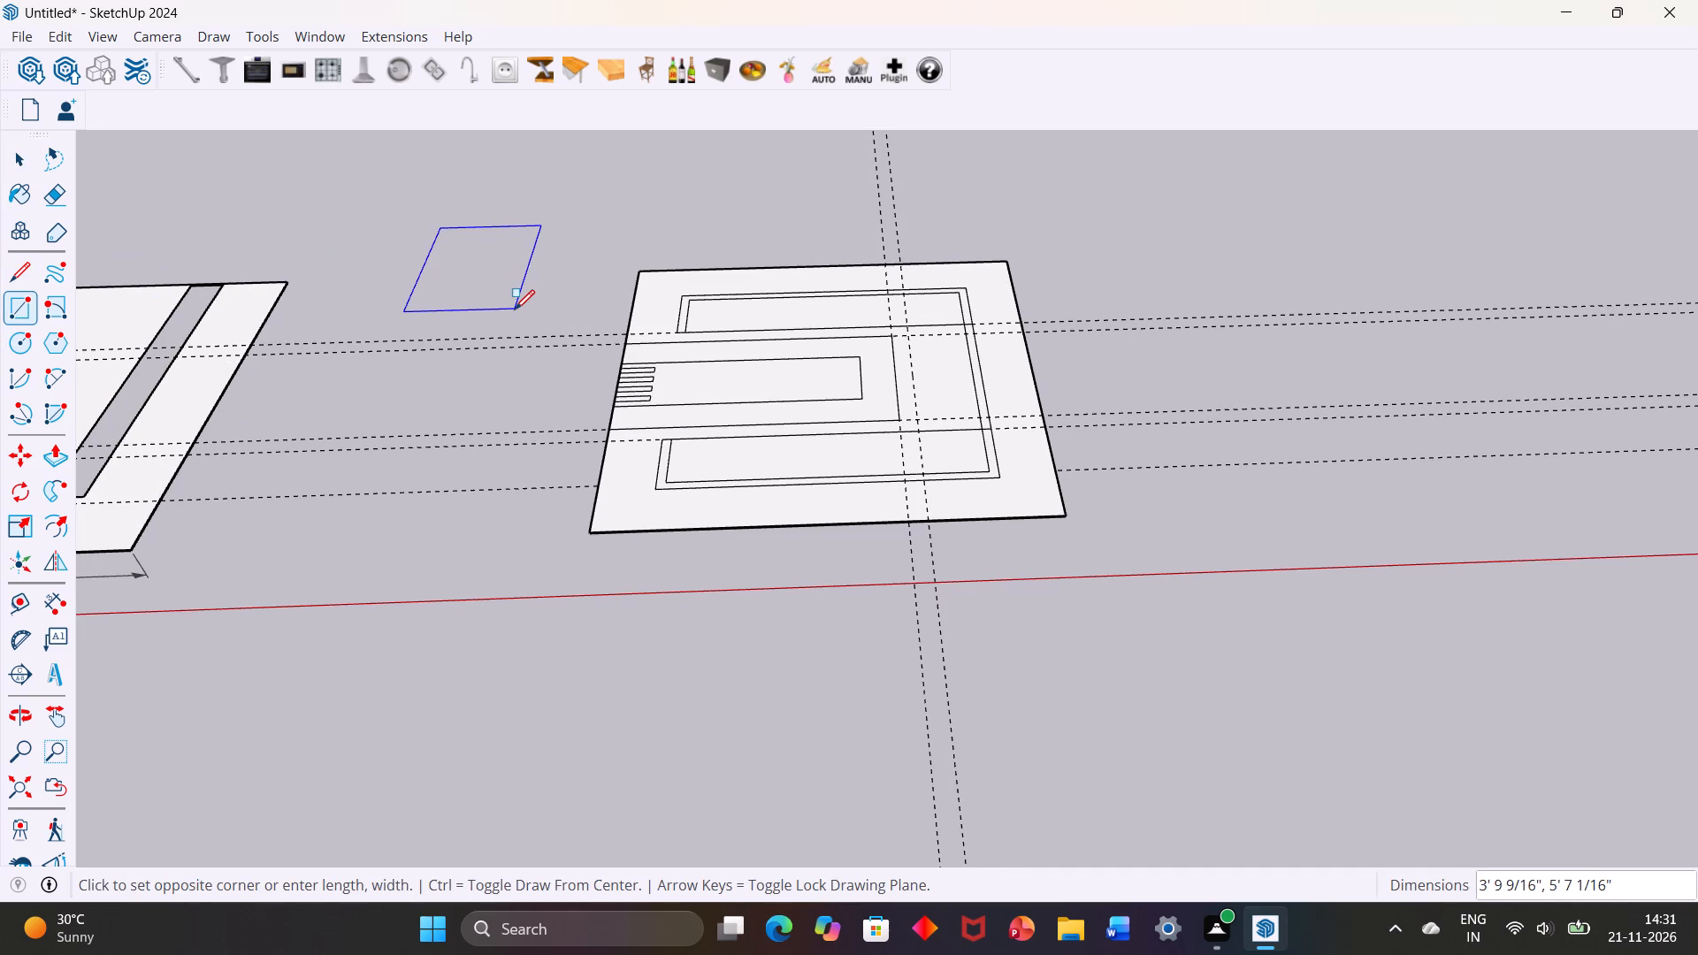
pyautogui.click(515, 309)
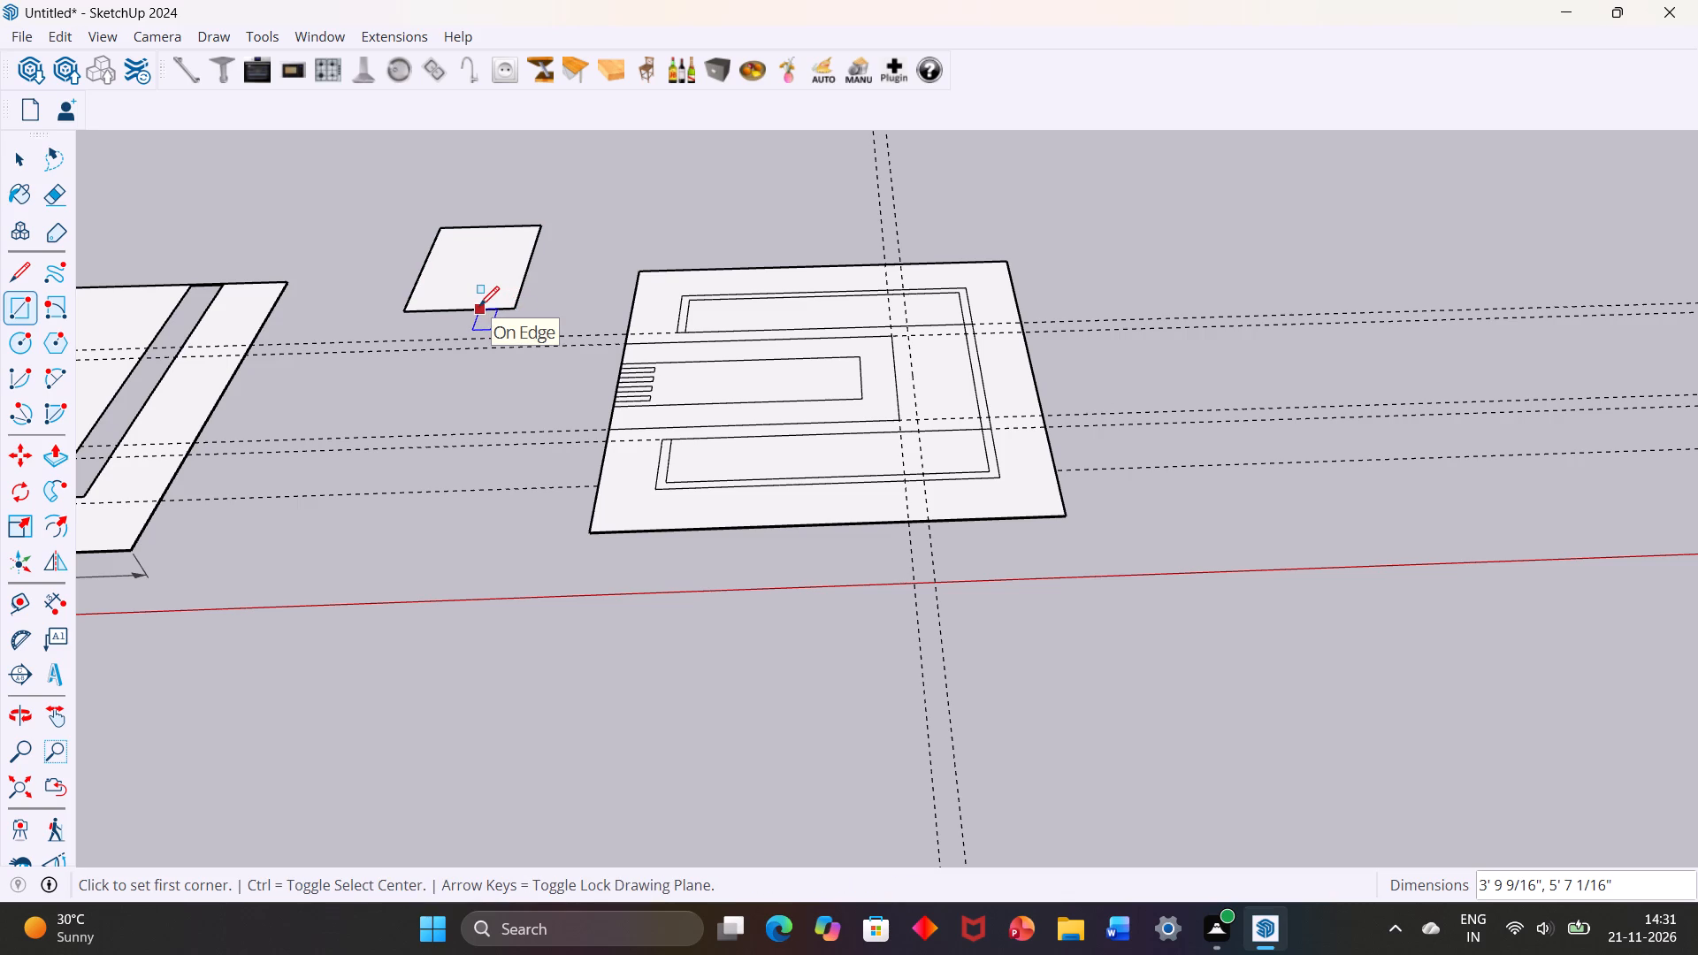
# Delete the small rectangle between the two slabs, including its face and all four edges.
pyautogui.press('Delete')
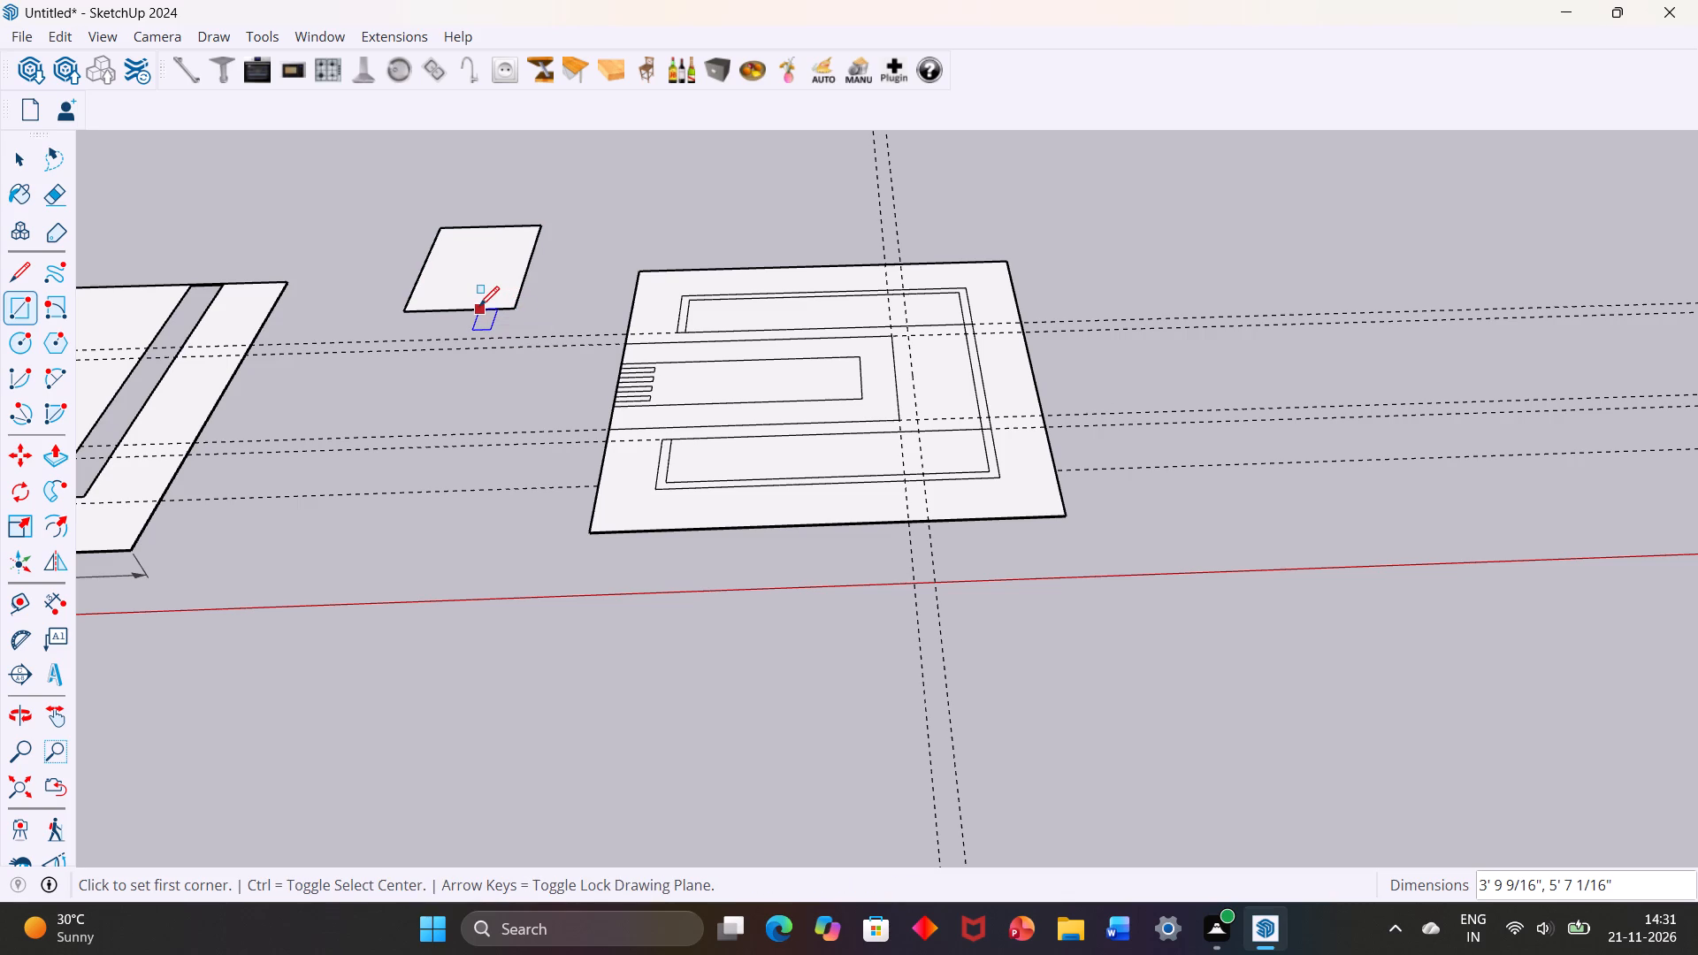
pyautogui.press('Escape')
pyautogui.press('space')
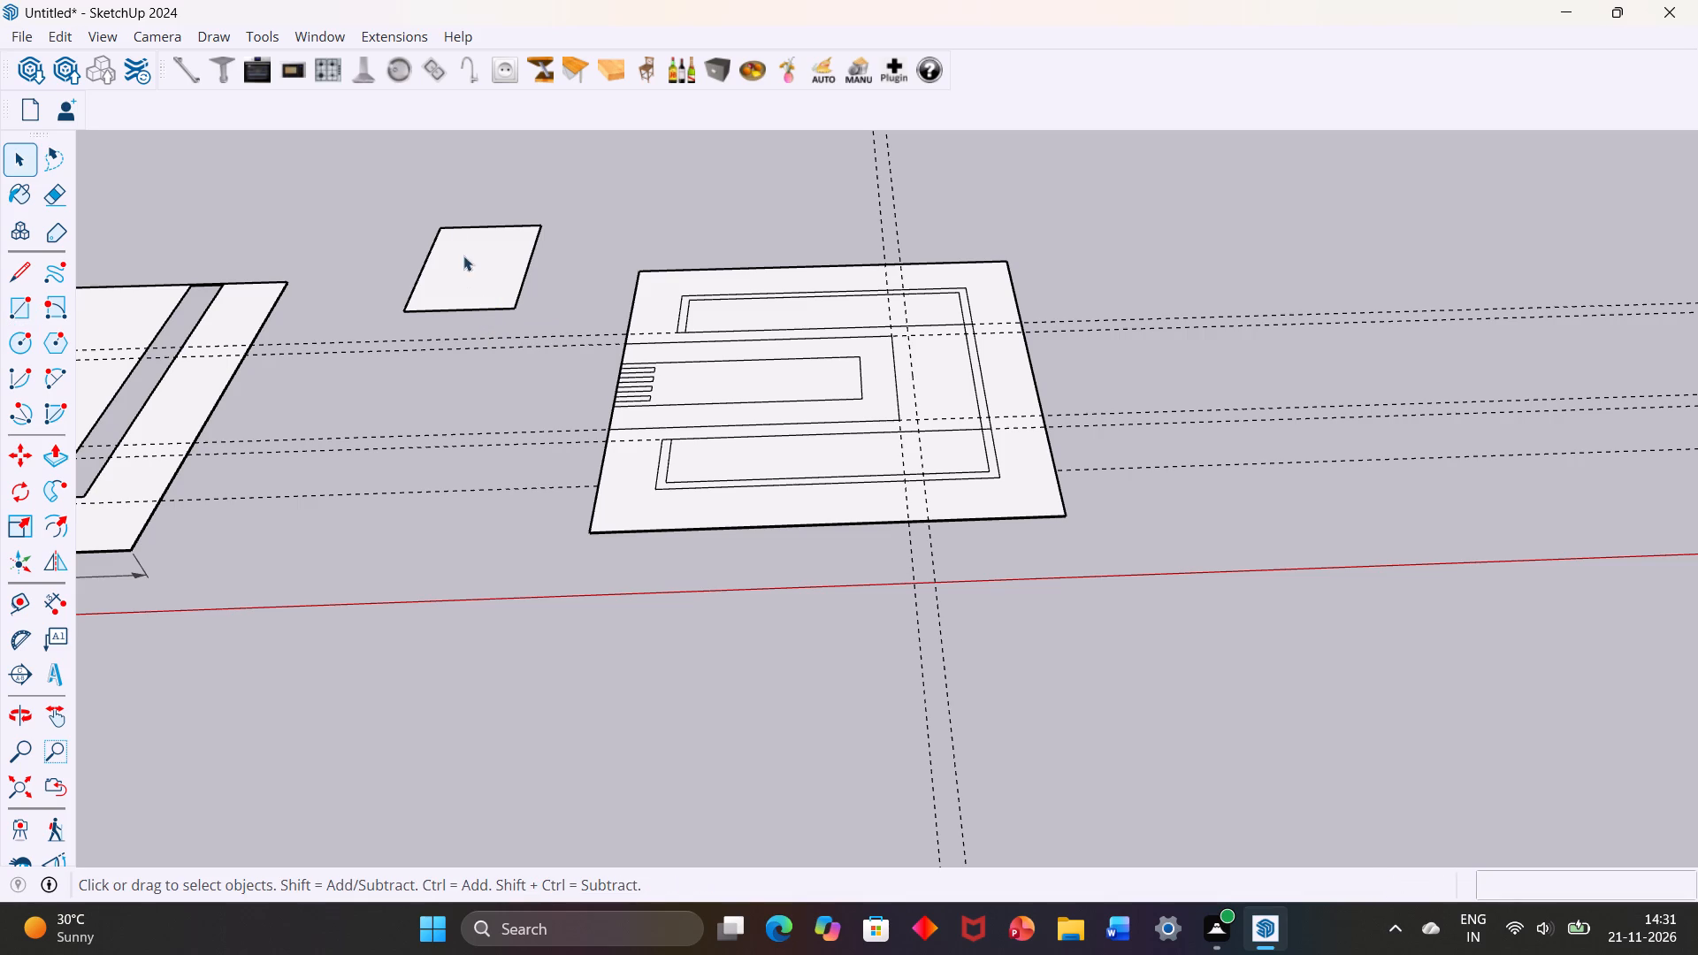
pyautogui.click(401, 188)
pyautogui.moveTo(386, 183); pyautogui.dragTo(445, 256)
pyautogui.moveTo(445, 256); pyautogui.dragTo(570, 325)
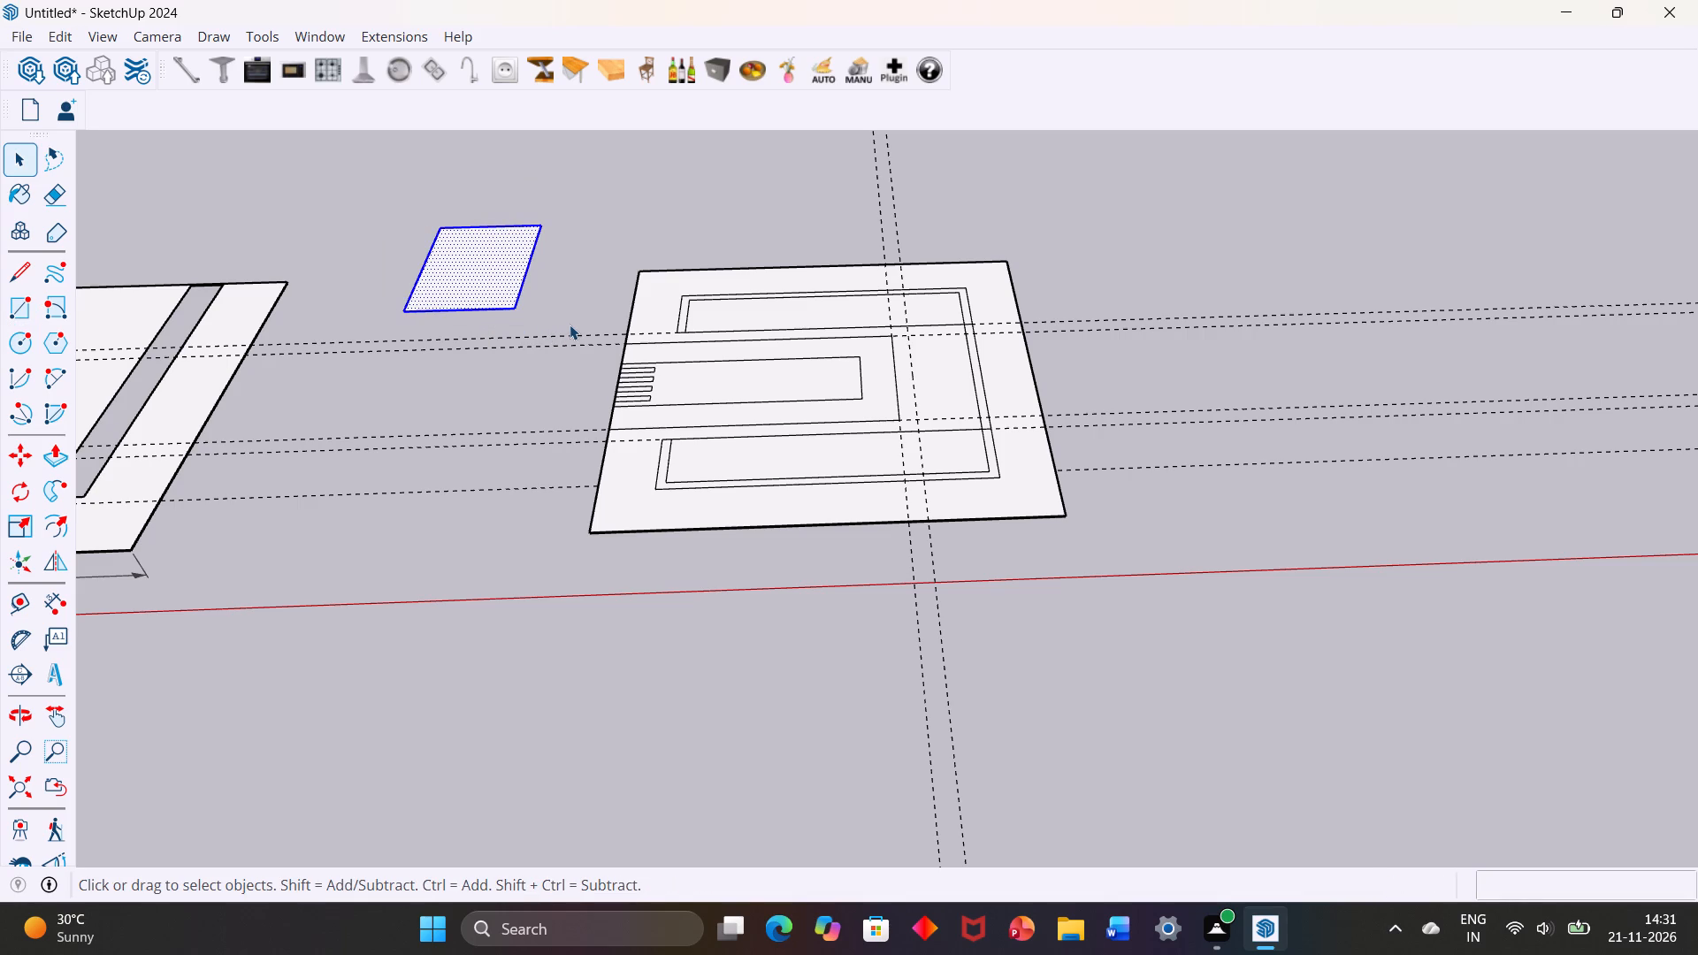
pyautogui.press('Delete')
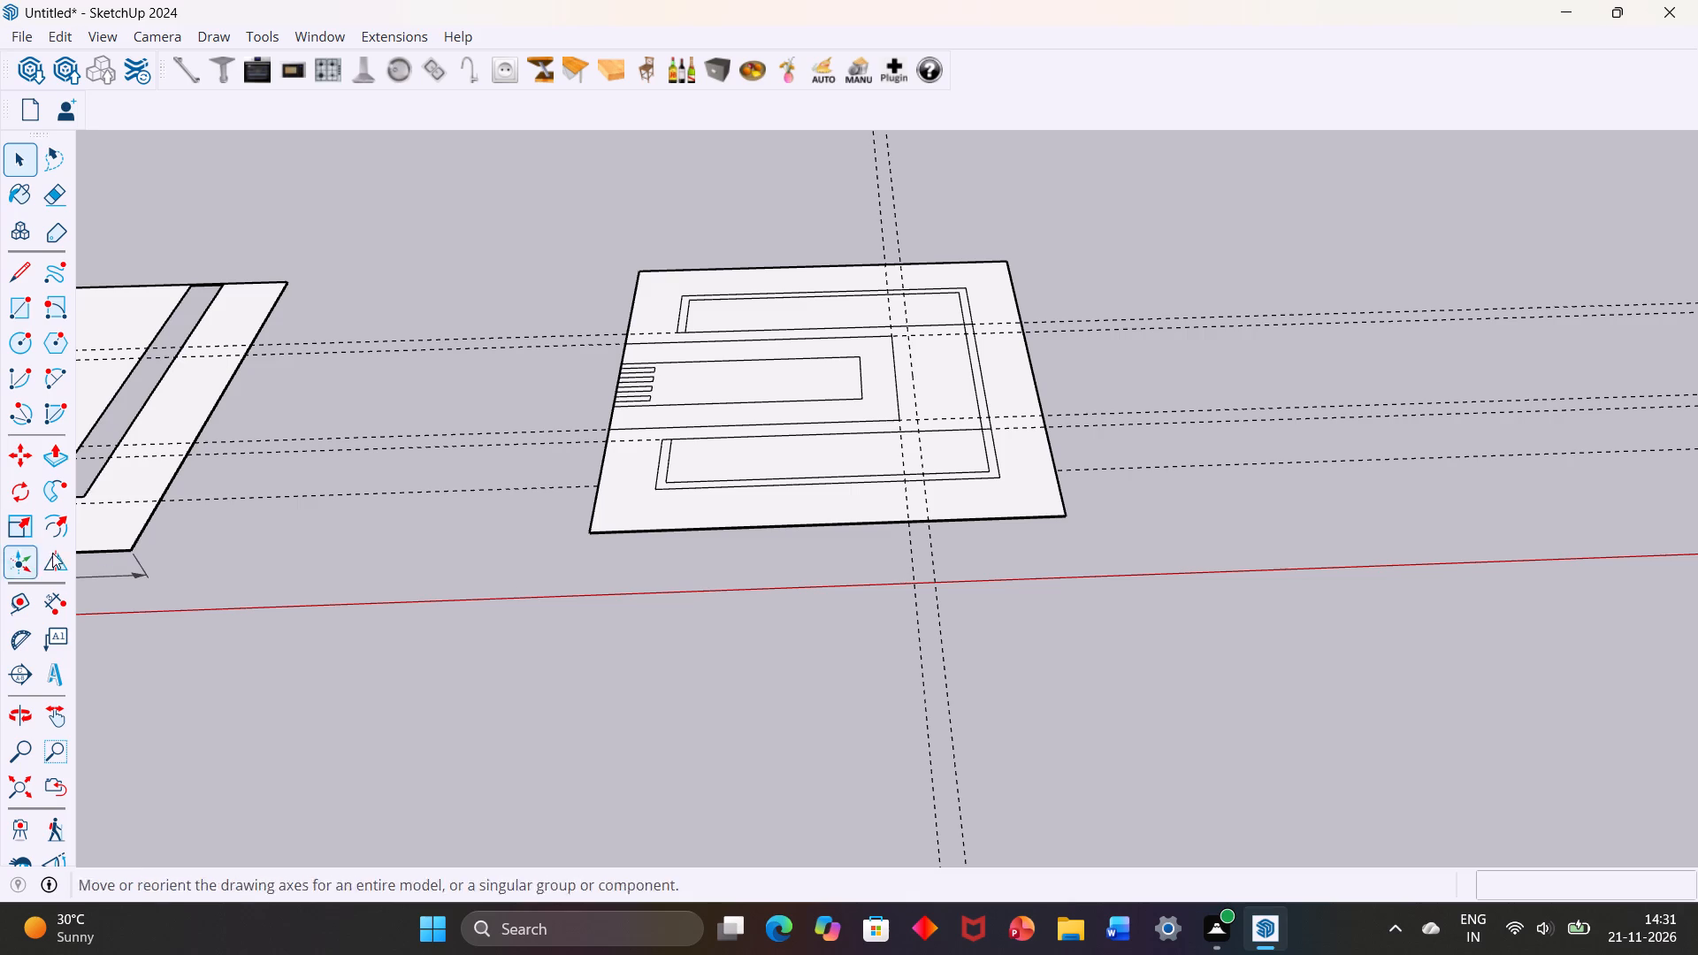
# Push/Pull the 12' by 12' slab's outer face, surrounding the U-shaped border and the central bay, up 3".
pyautogui.click(60, 456)
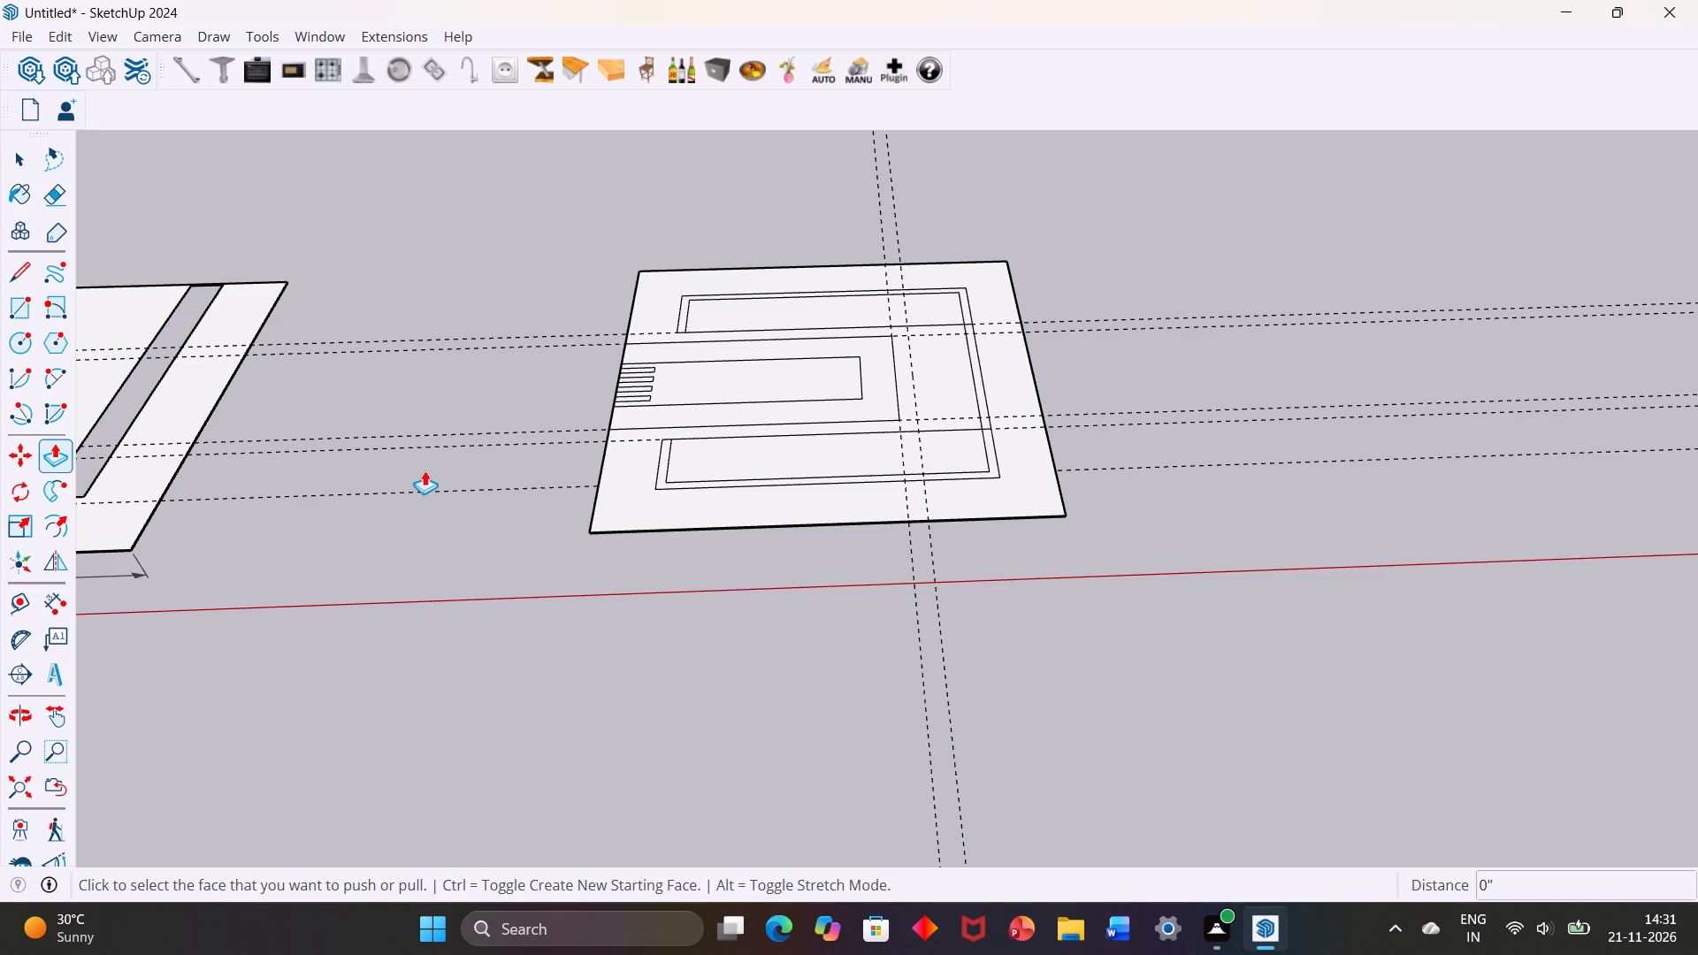
pyautogui.click(654, 299)
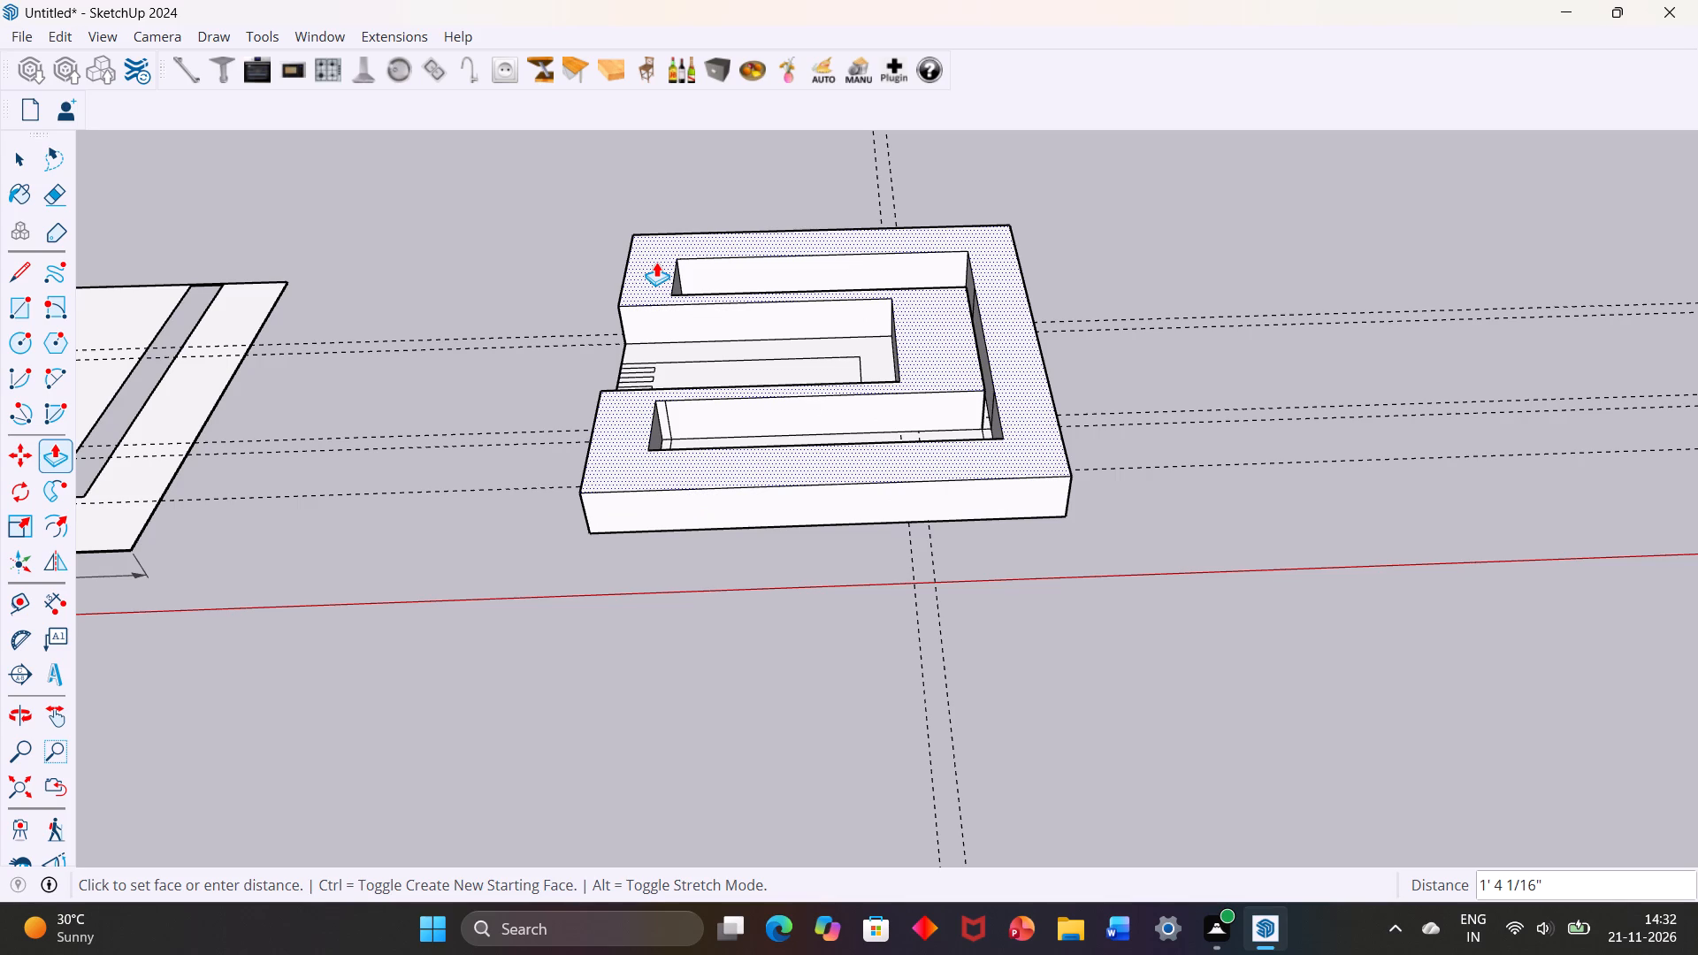
pyautogui.write('3"')
pyautogui.press('Return')
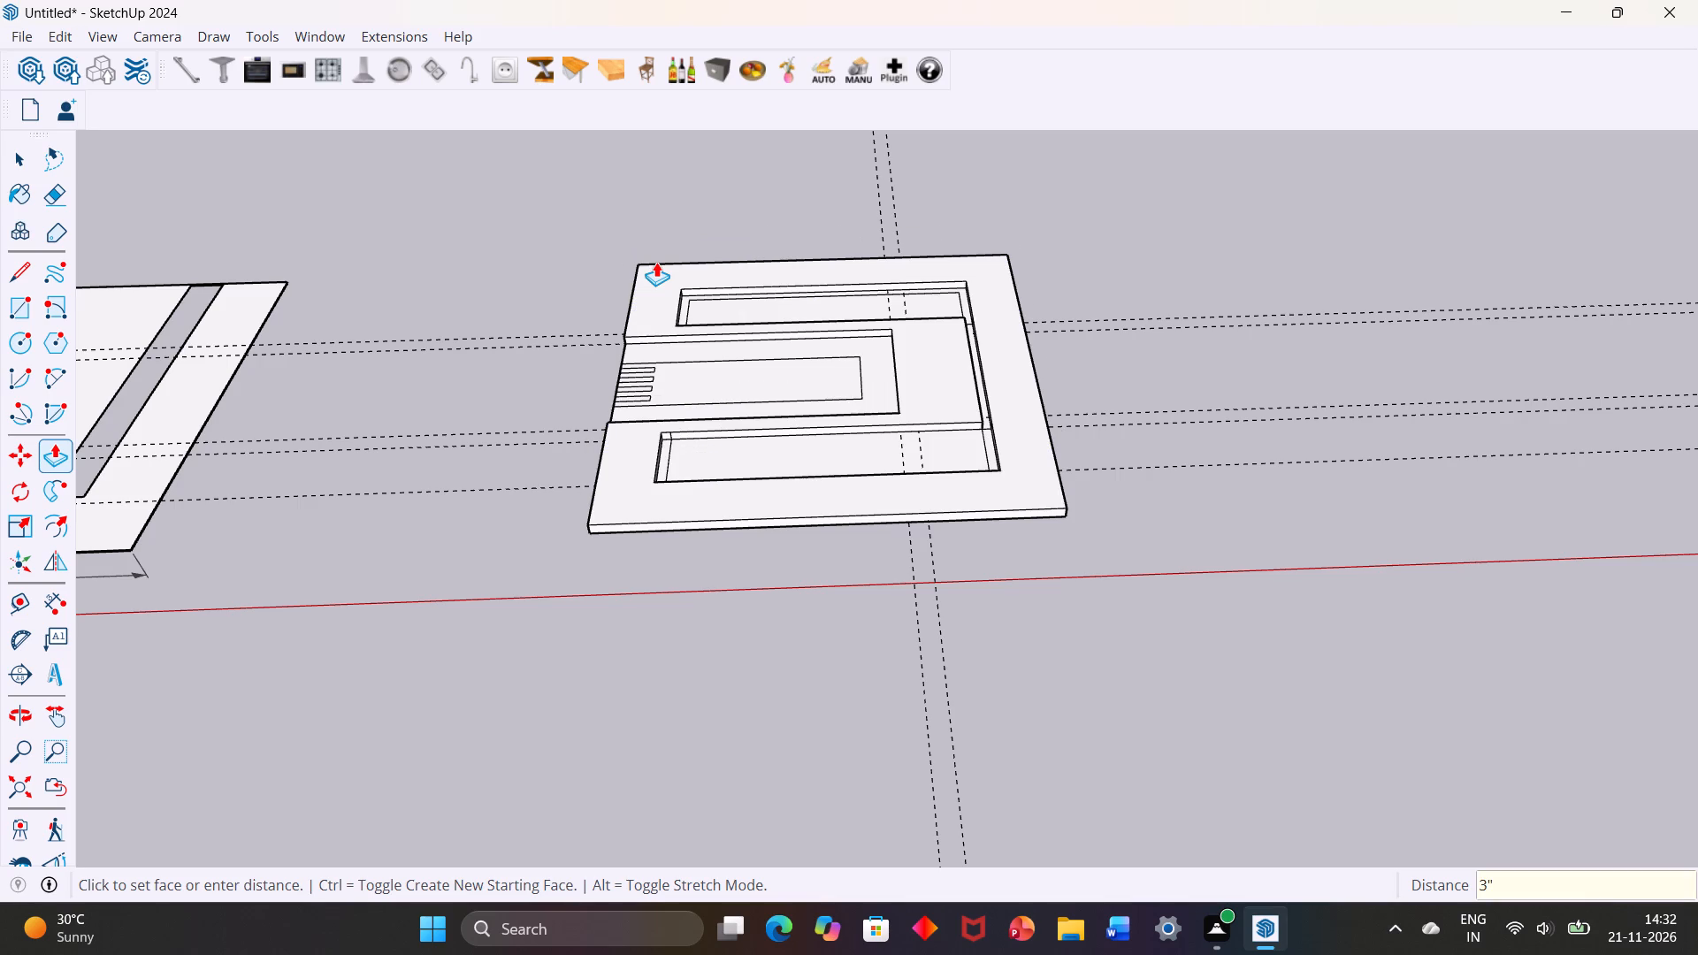
# Push/Pull the slotted rectangular inset in the 12' by 12' slab's central bay up 3".
pyautogui.moveTo(537, 372); pyautogui.dragTo(723, 306, button='middle')
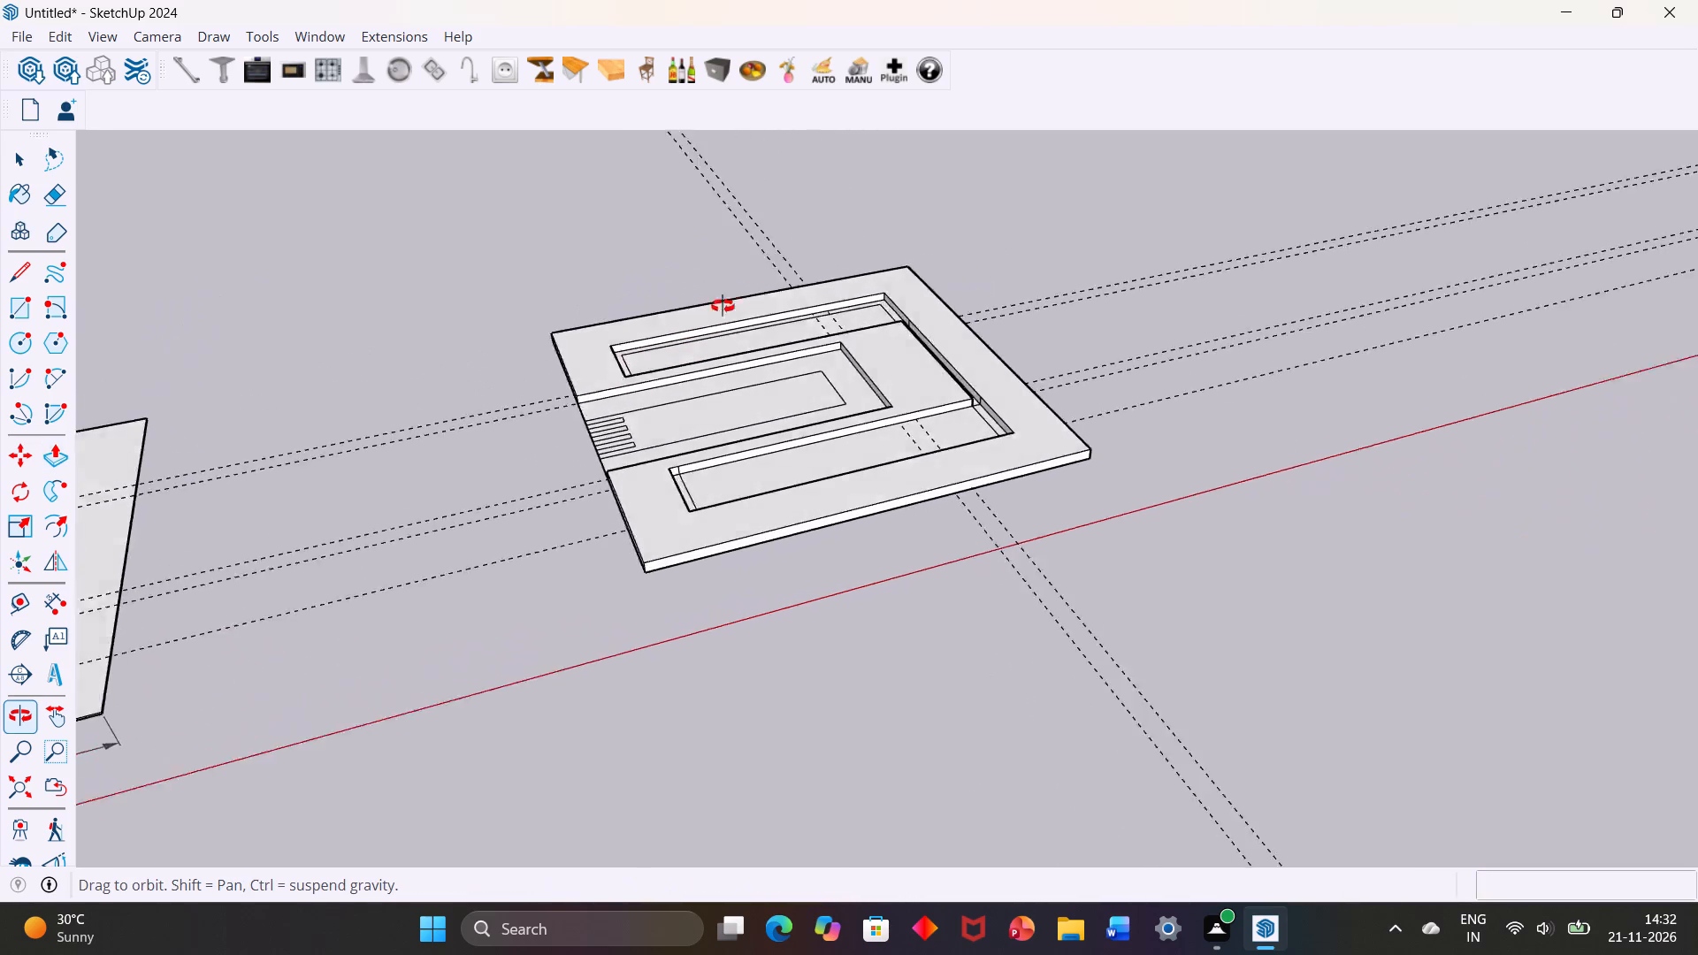
pyautogui.moveTo(723, 306); pyautogui.dragTo(877, 193, button='middle')
pyautogui.moveTo(580, 499); pyautogui.dragTo(605, 476, button='middle')
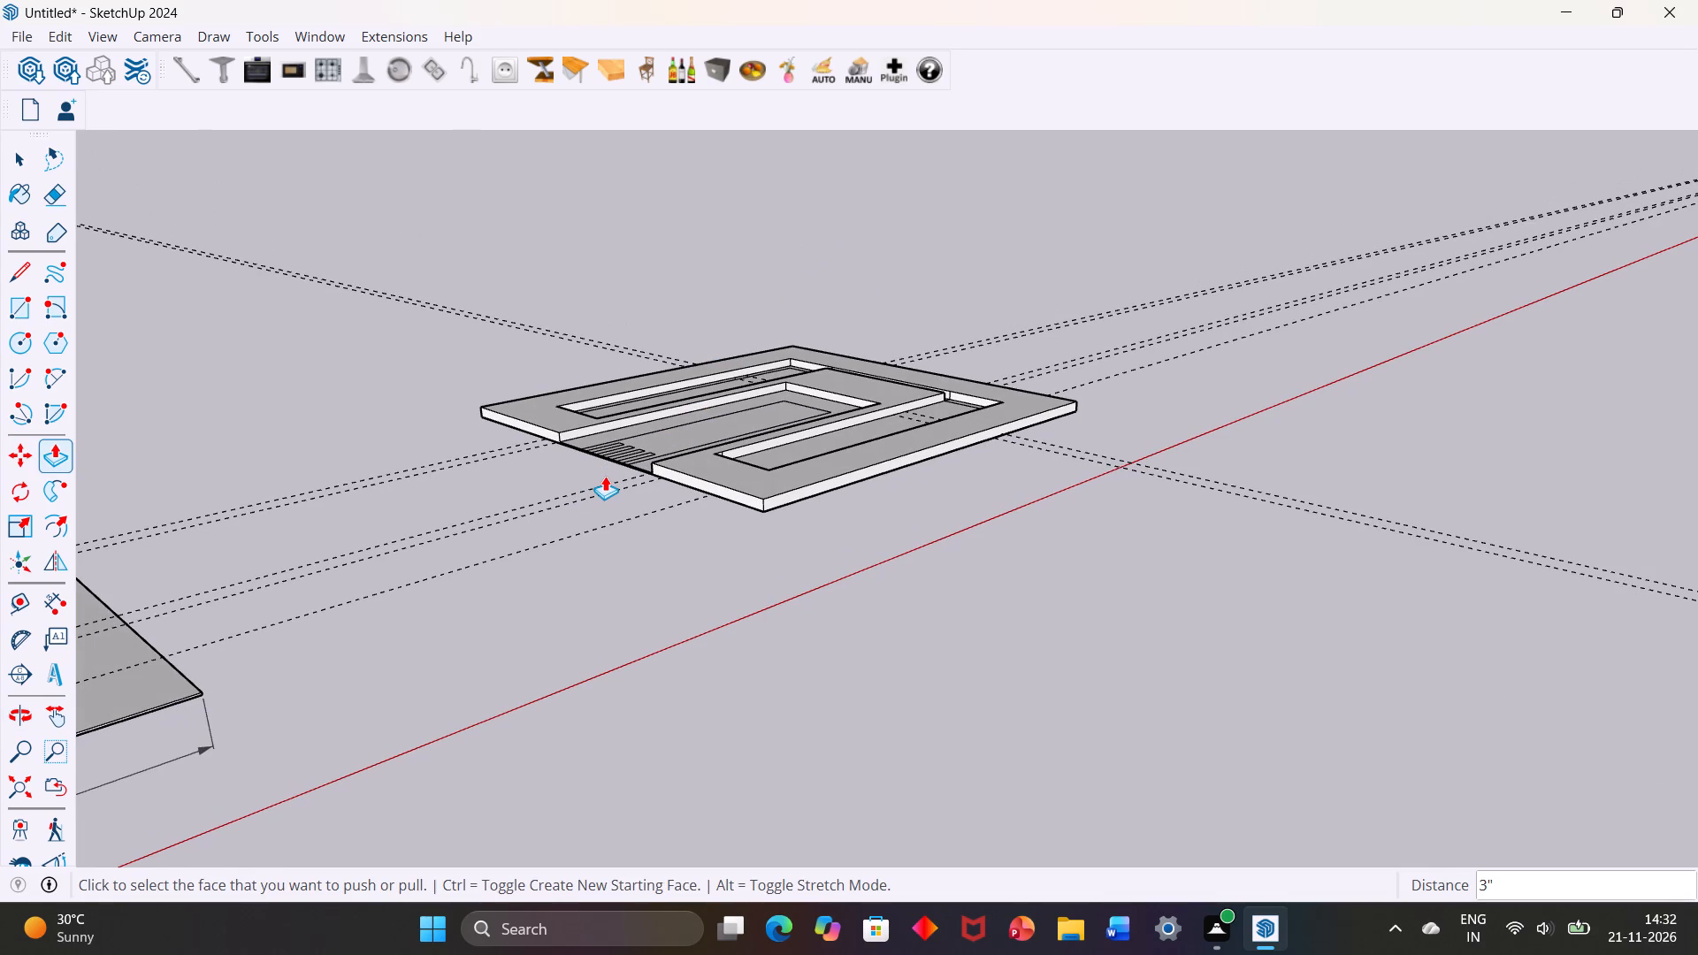
pyautogui.moveTo(630, 496); pyautogui.dragTo(486, 558, button='middle')
pyautogui.moveTo(600, 566); pyautogui.dragTo(458, 619, button='middle')
pyautogui.scroll(1, 585, 578)
pyautogui.click(746, 369)
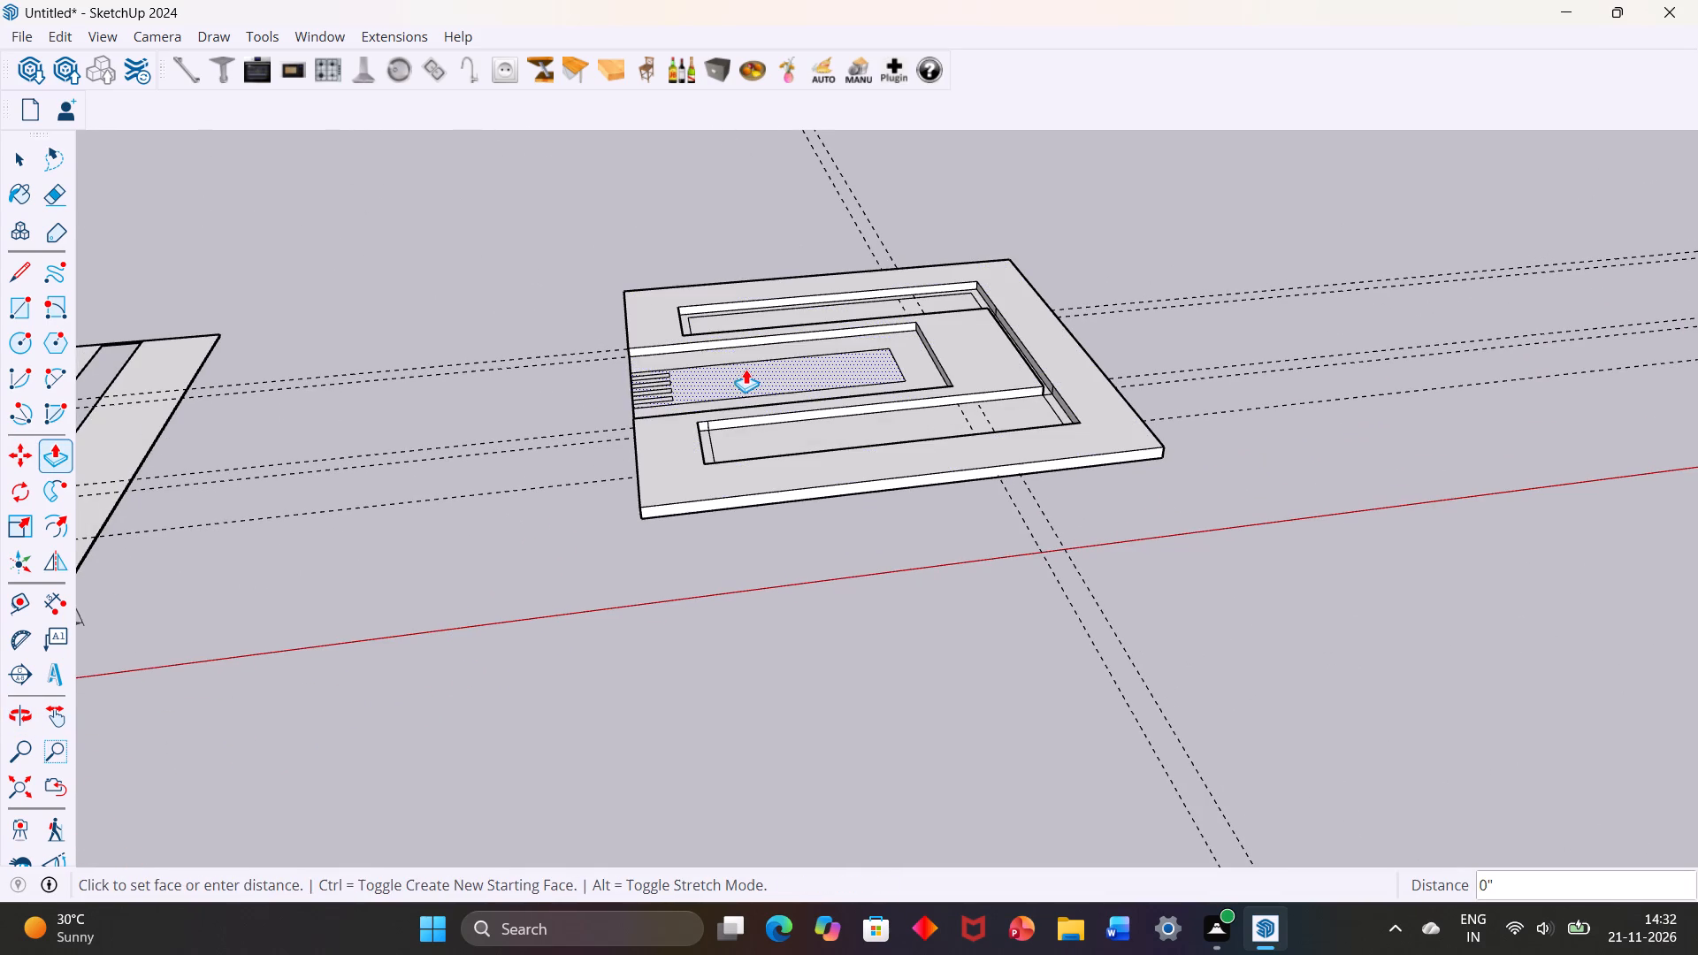
pyautogui.press('3')
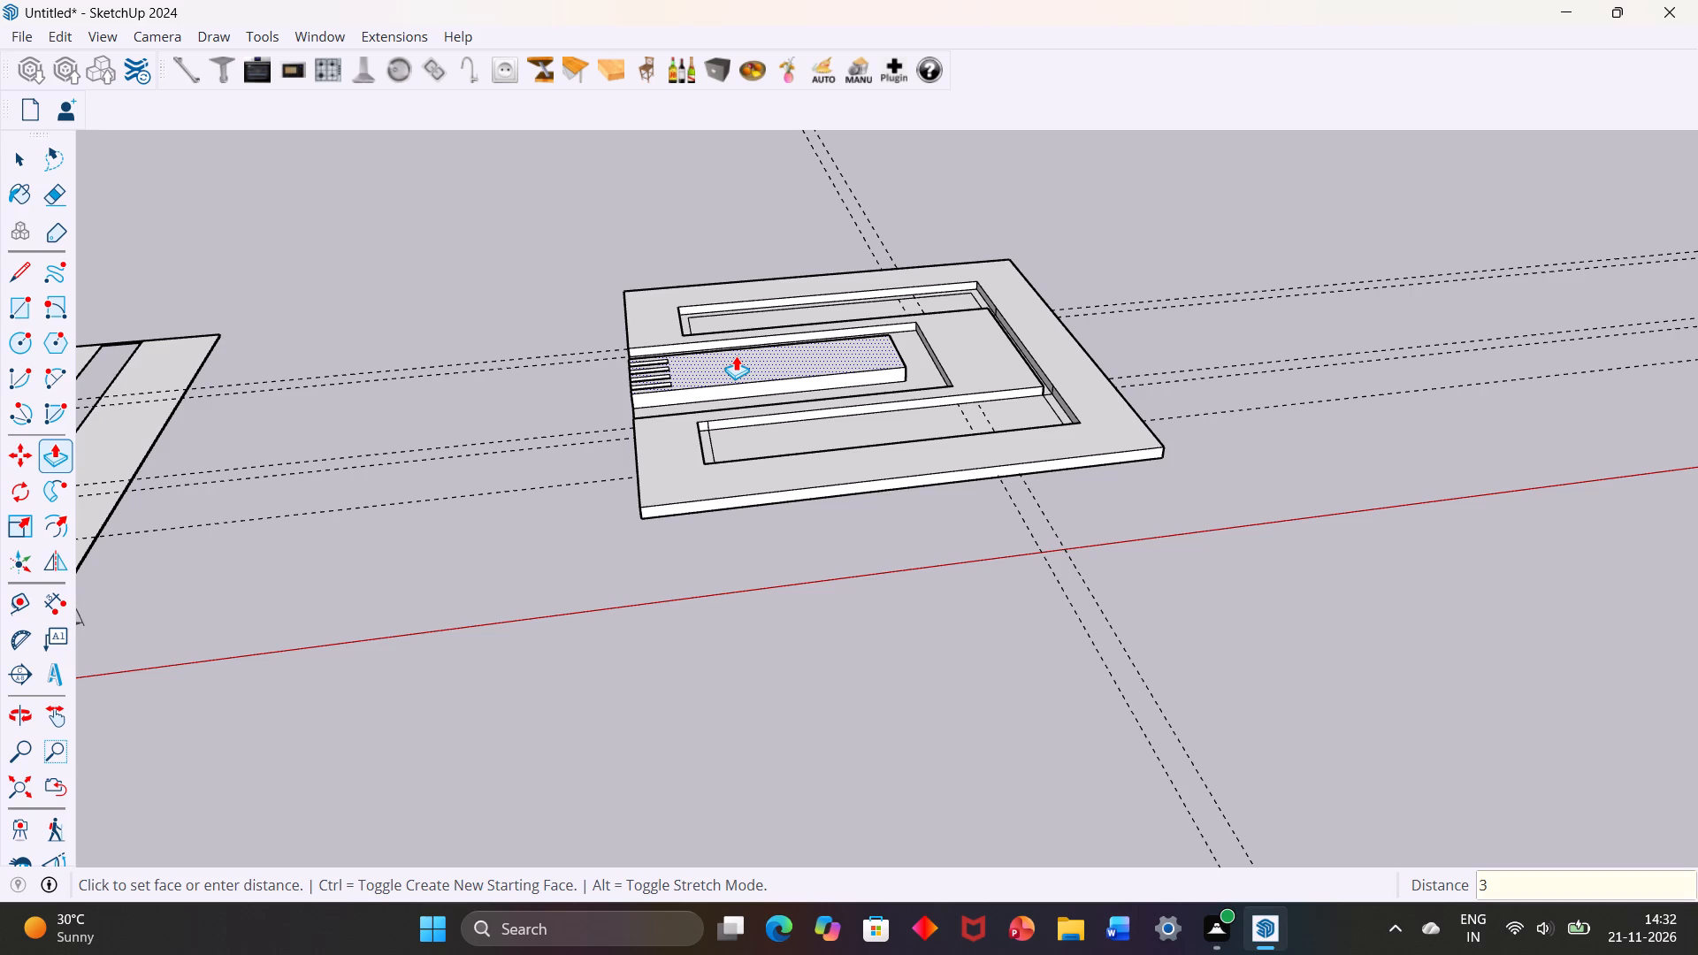
pyautogui.hotkey('shift', '"')
pyautogui.press('Return')
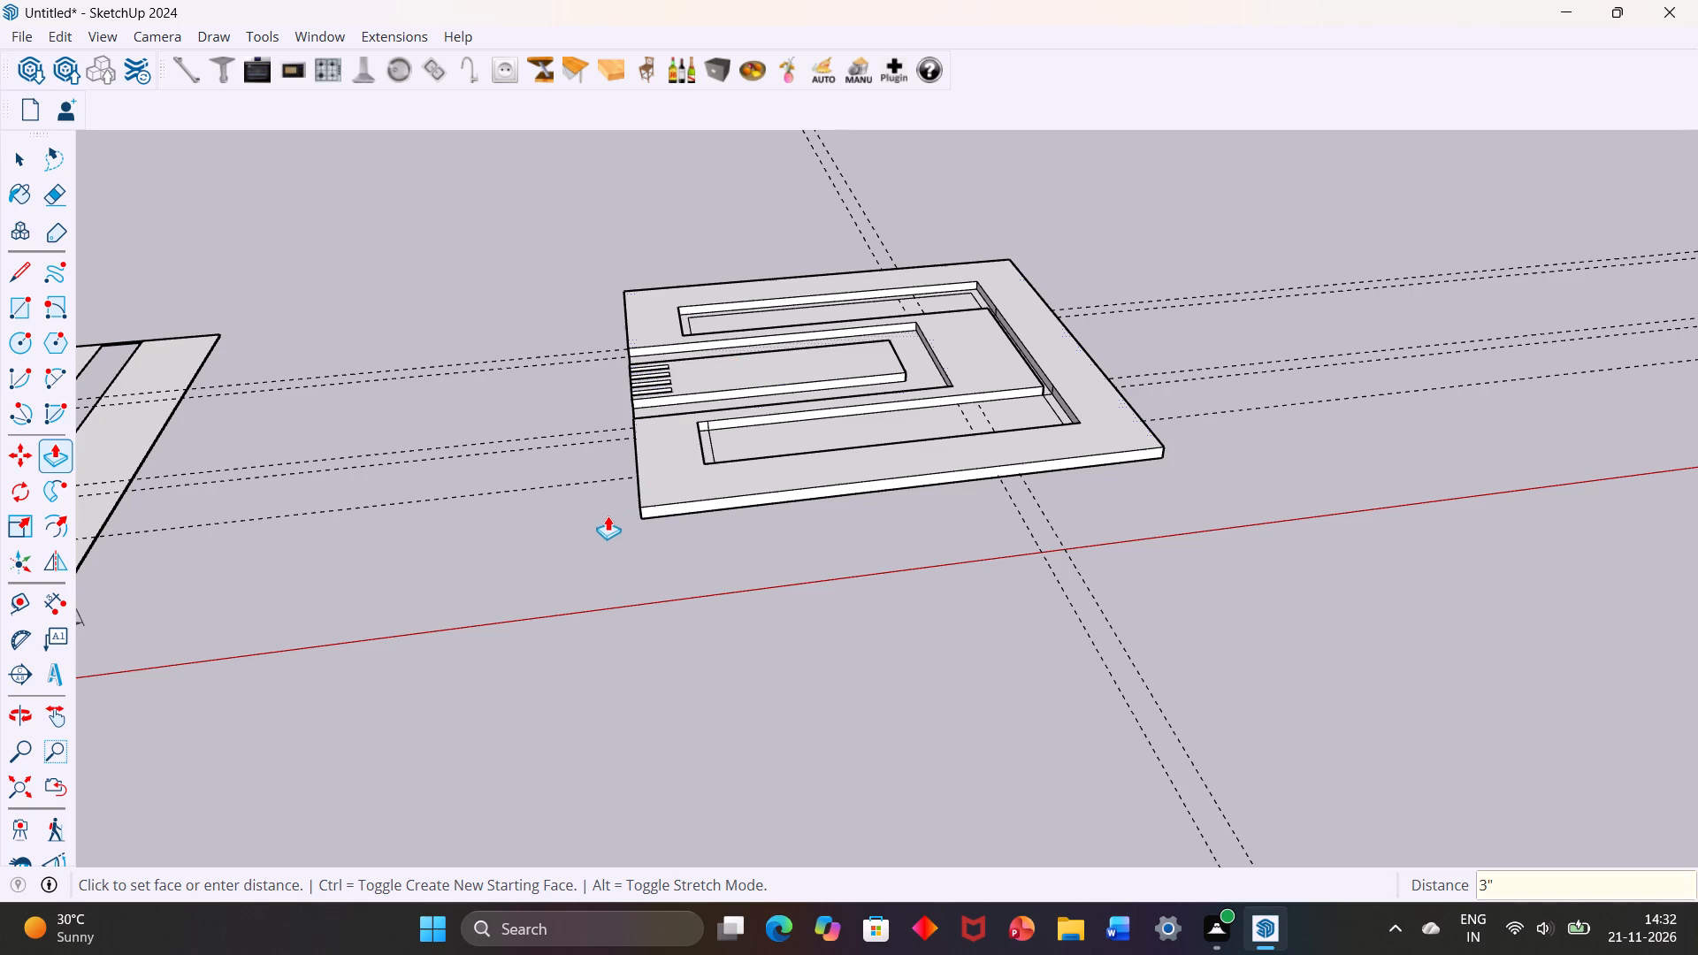
pyautogui.press('Escape')
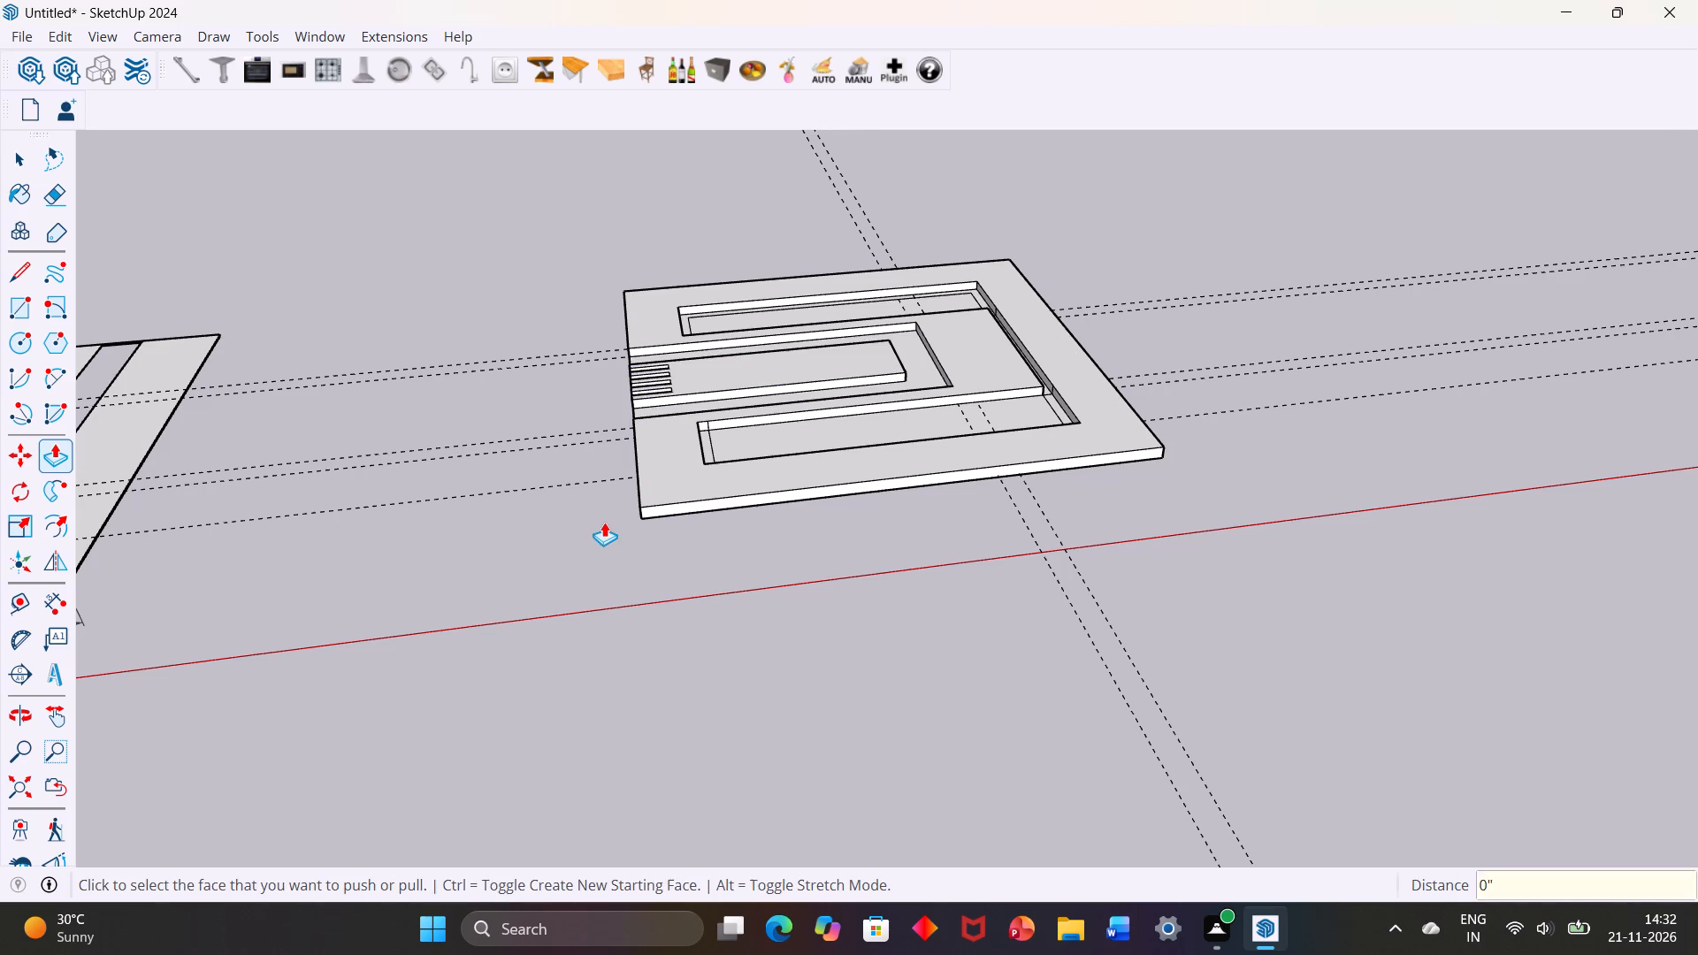
pyautogui.press('space')
# Examine the raised slab, its slotted inset and its recesses from several sides, ending close to the recess nearest the red axis.
pyautogui.scroll(1, 632, 556)
pyautogui.moveTo(632, 556); pyautogui.dragTo(598, 614, button='middle')
pyautogui.scroll(2, 600, 562)
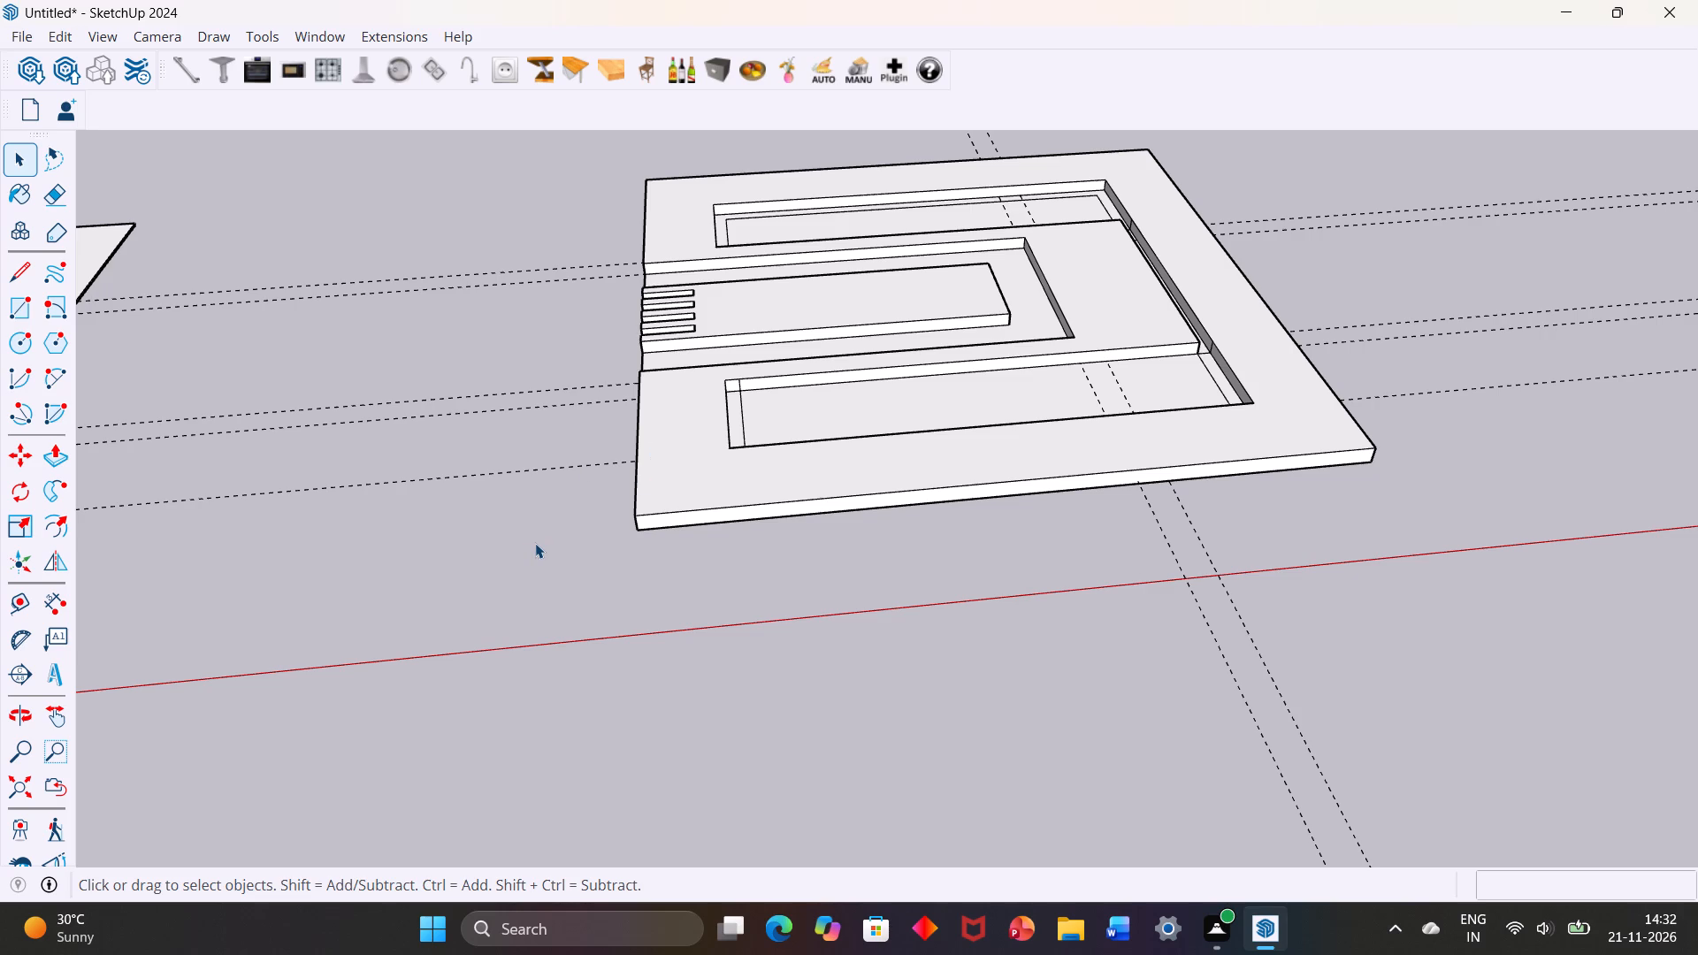
pyautogui.moveTo(544, 521); pyautogui.dragTo(1104, 391, button='middle')
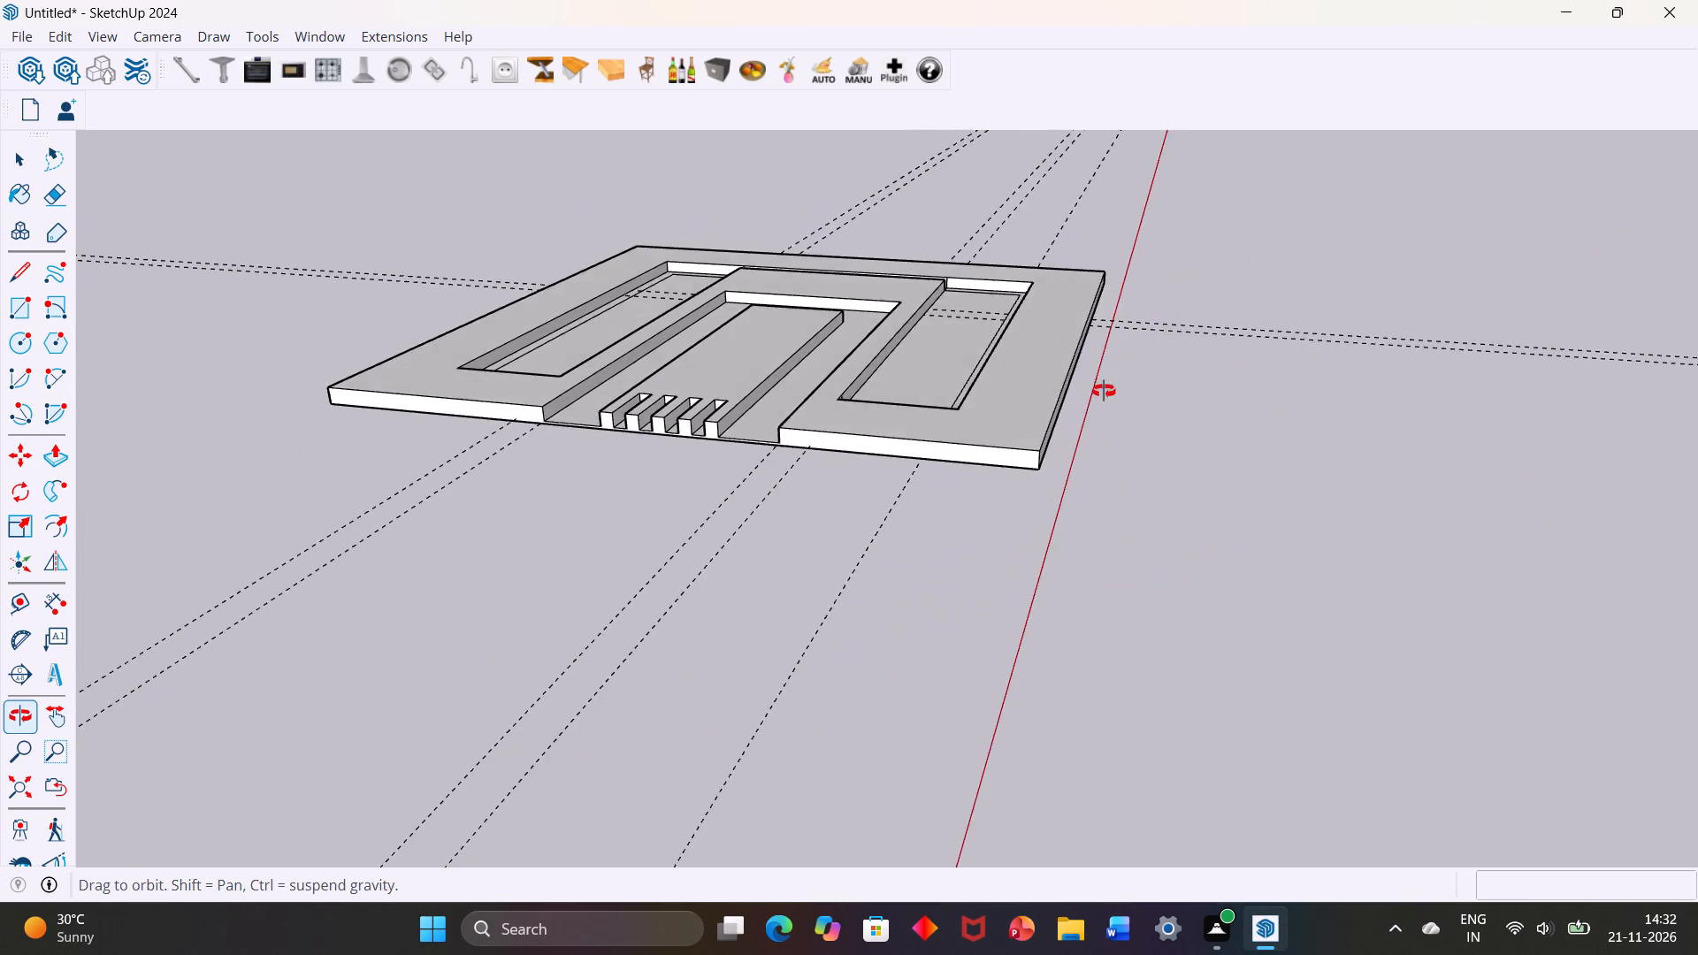
pyautogui.moveTo(1104, 391); pyautogui.dragTo(444, 416, button='middle')
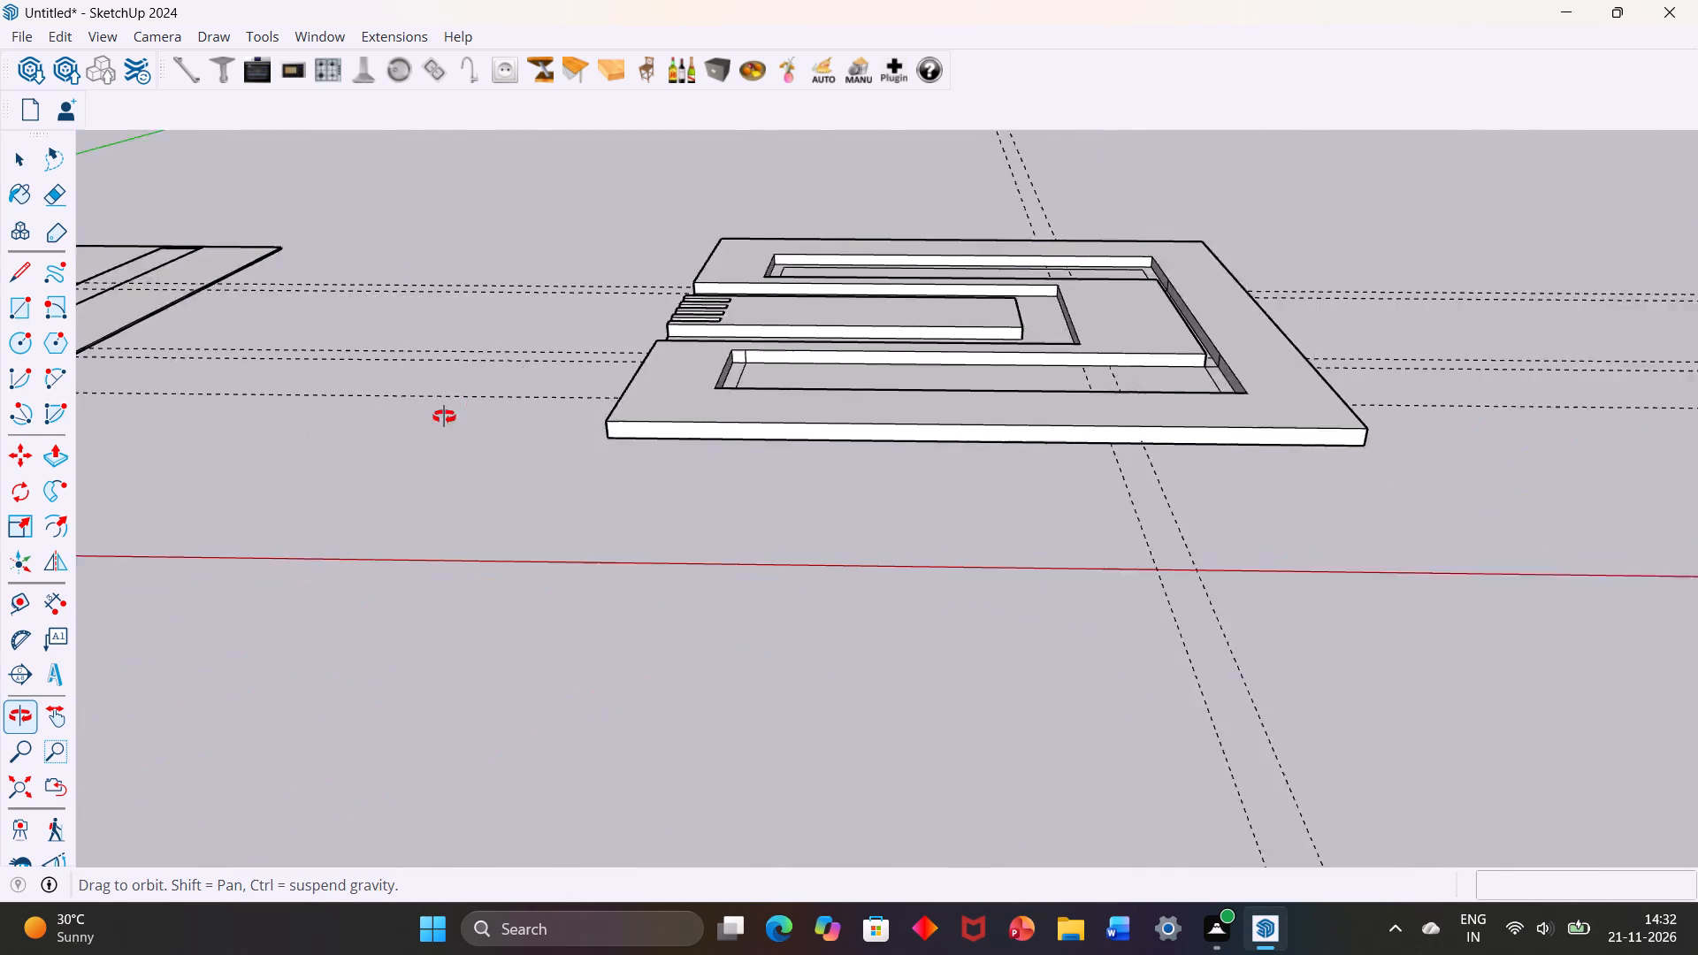
pyautogui.moveTo(444, 416); pyautogui.dragTo(414, 414, button='middle')
pyautogui.scroll(-4, 878, 411)
pyautogui.moveTo(878, 418); pyautogui.dragTo(853, 595, button='middle')
pyautogui.scroll(-1, 873, 430)
pyautogui.scroll(1, 853, 595)
pyautogui.moveTo(865, 542); pyautogui.dragTo(866, 553, button='middle')
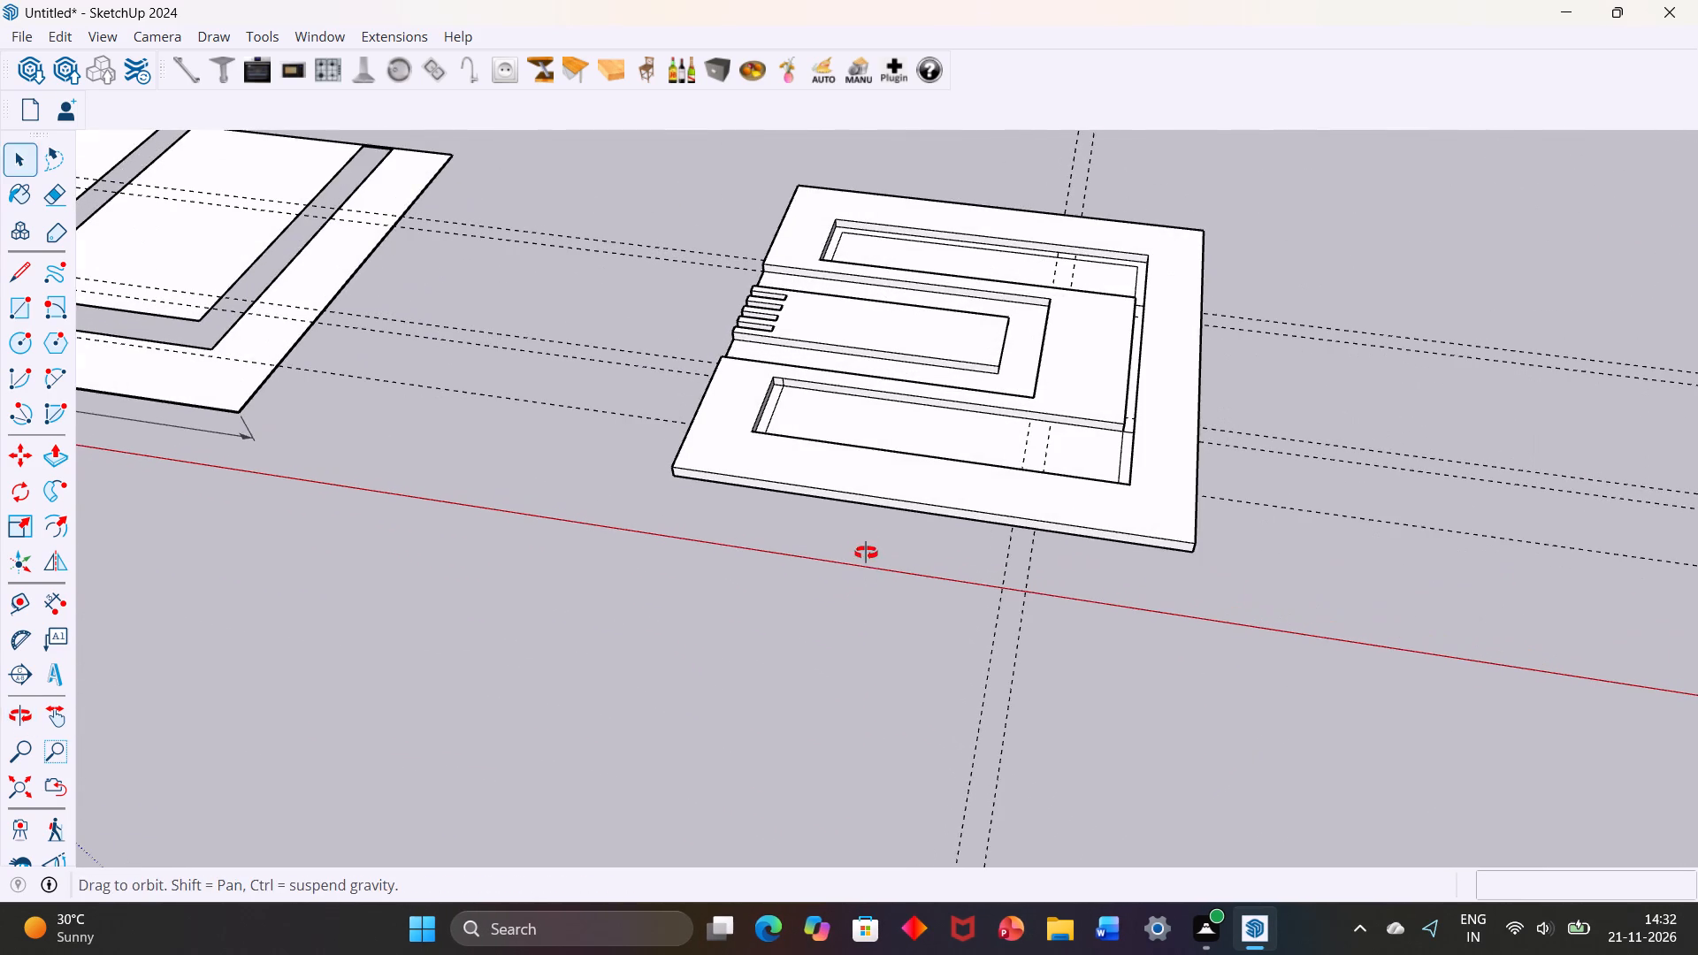
pyautogui.moveTo(866, 553); pyautogui.dragTo(888, 603, button='middle')
pyautogui.scroll(1, 892, 569)
pyautogui.moveTo(892, 569); pyautogui.dragTo(899, 617, button='middle')
pyautogui.scroll(1, 899, 617)
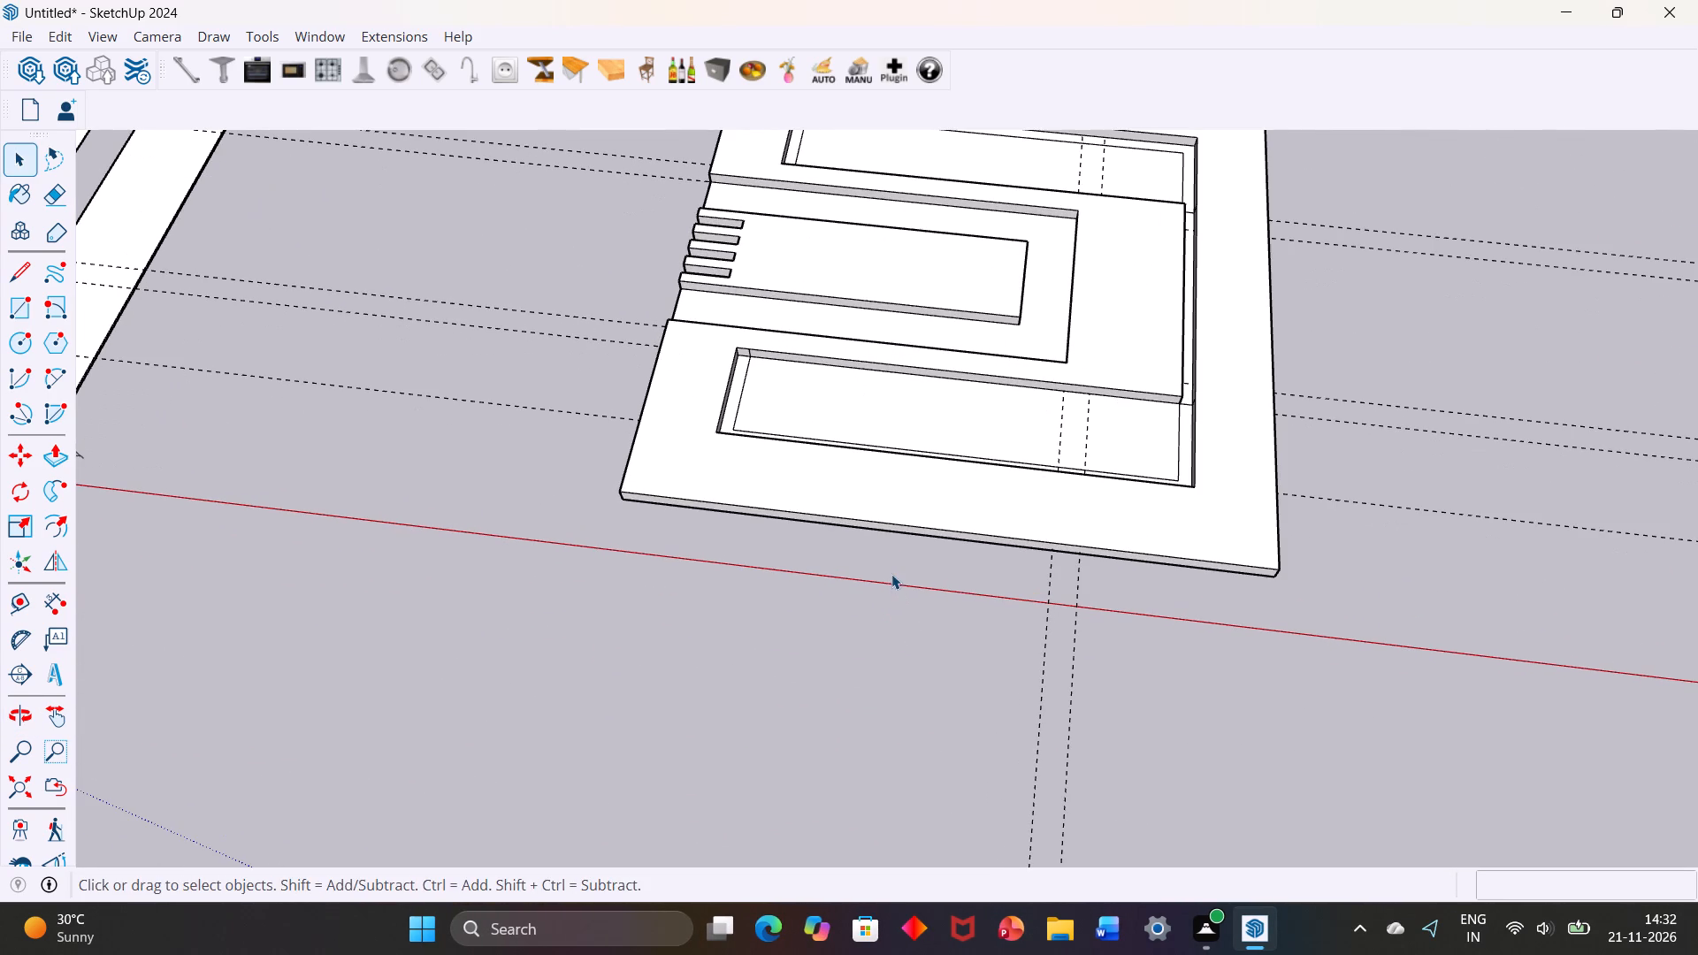
pyautogui.moveTo(891, 574); pyautogui.dragTo(953, 637, button='middle')
pyautogui.scroll(1, 952, 637)
pyautogui.scroll(3, 730, 428)
pyautogui.moveTo(706, 403); pyautogui.dragTo(620, 380, button='middle')
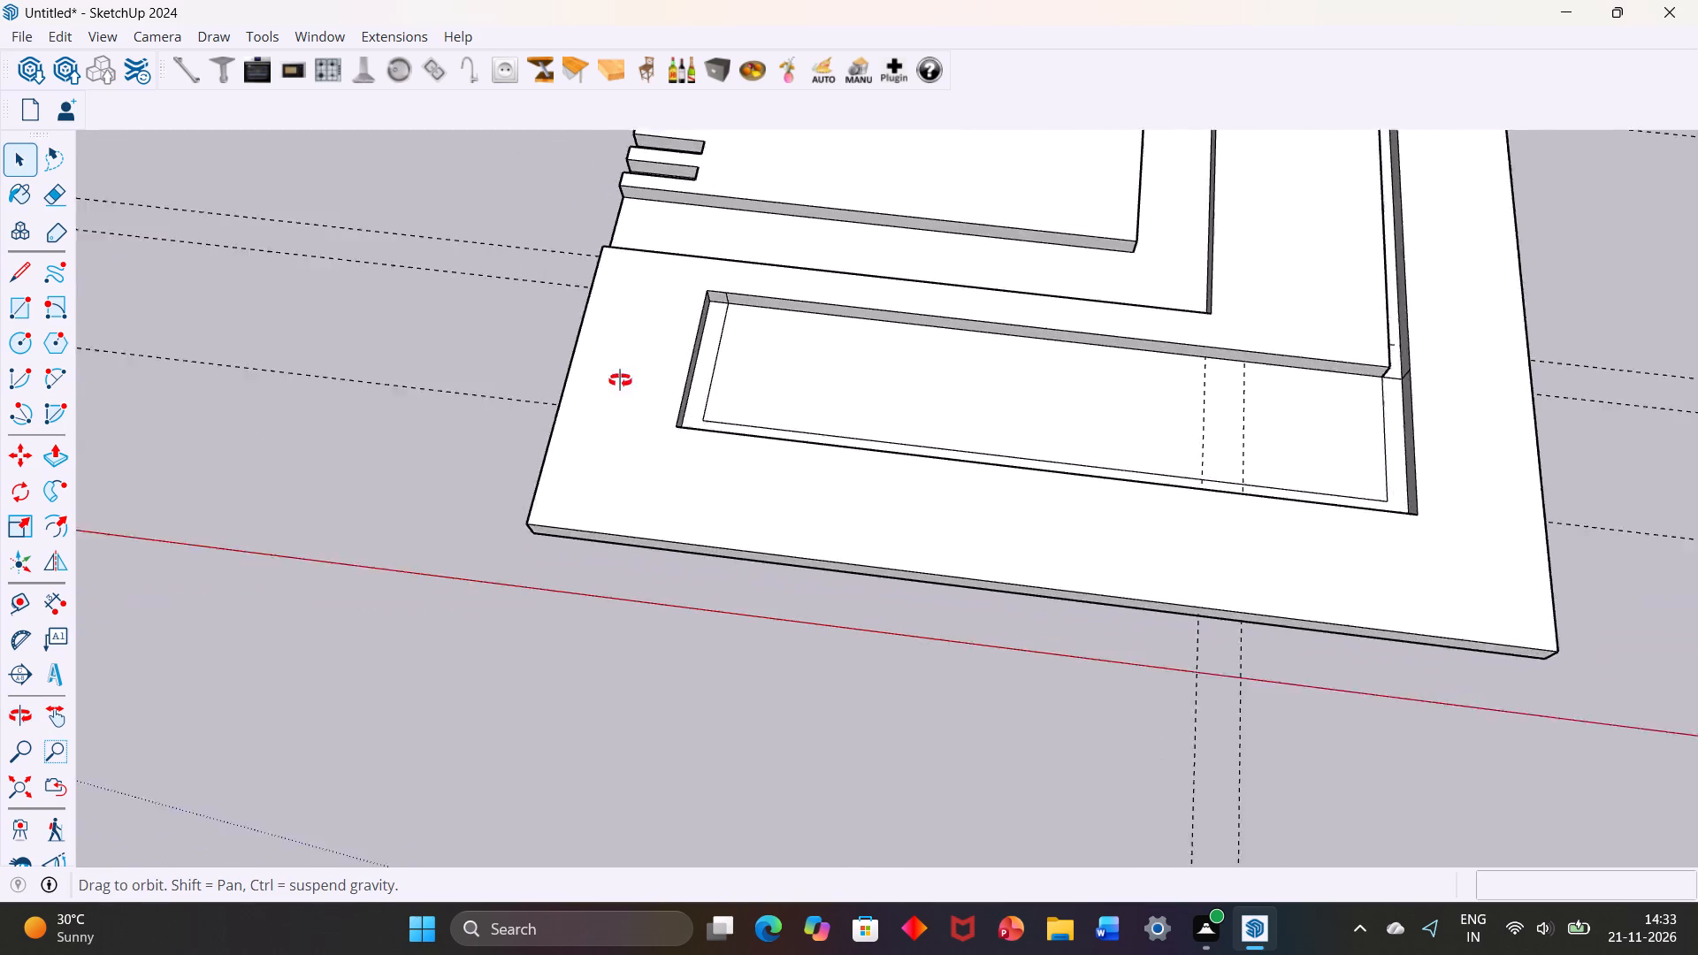
pyautogui.moveTo(620, 380); pyautogui.dragTo(743, 374, button='middle')
pyautogui.scroll(1, 740, 374)
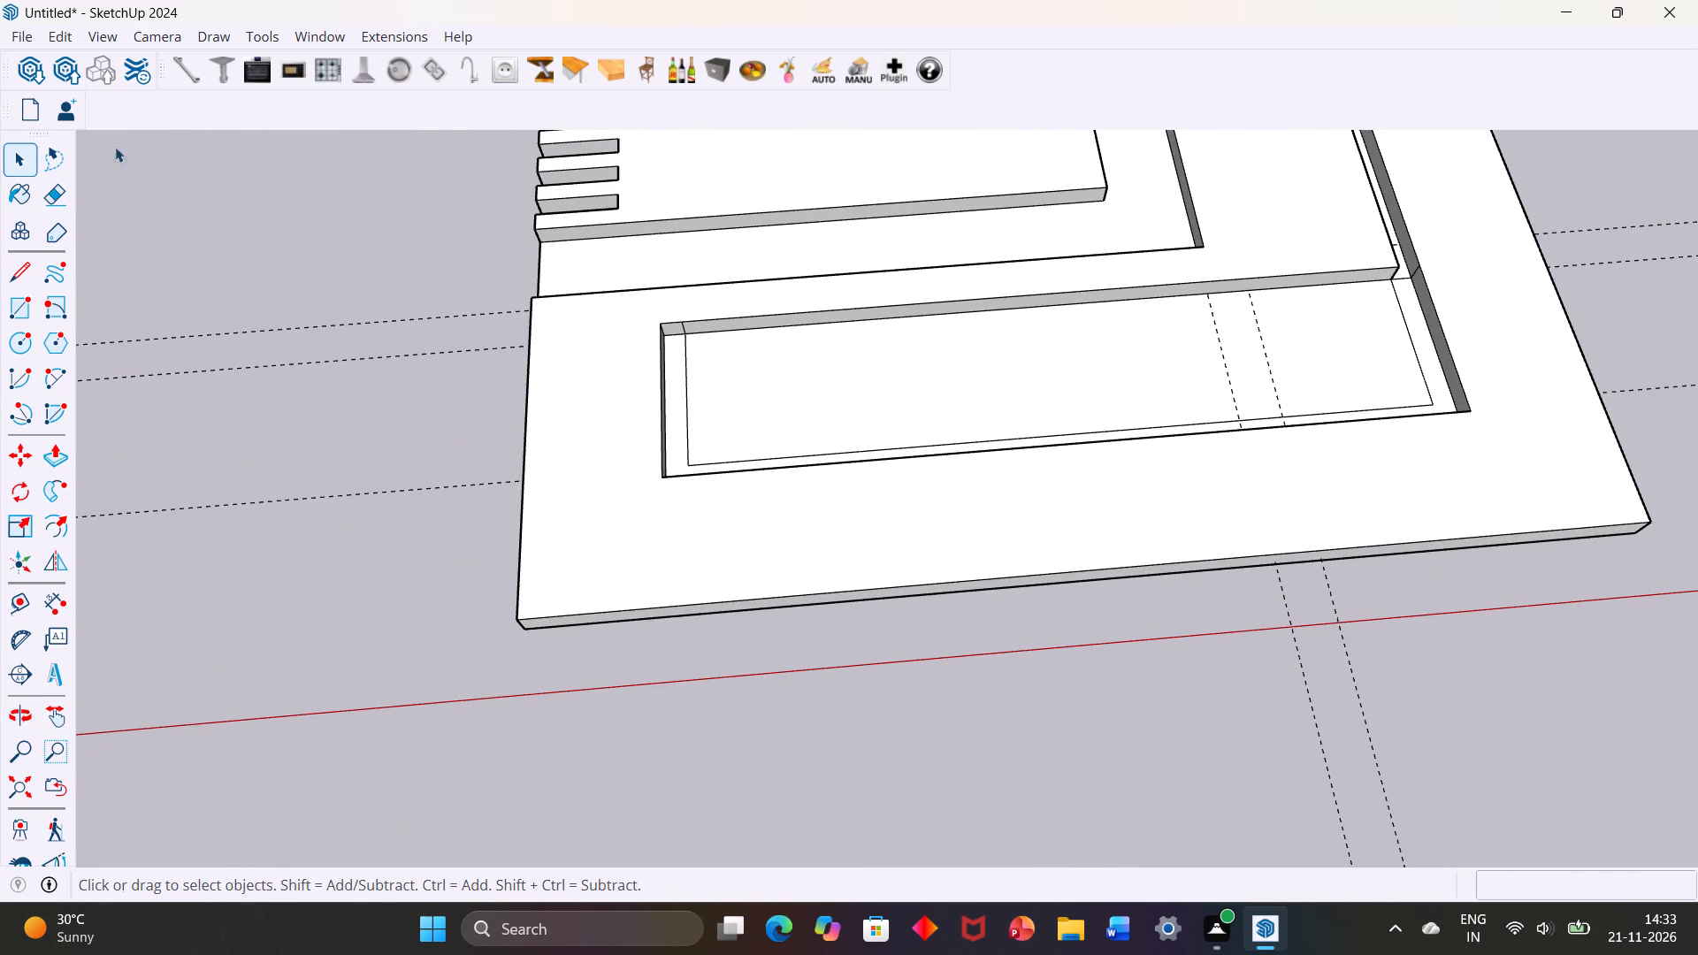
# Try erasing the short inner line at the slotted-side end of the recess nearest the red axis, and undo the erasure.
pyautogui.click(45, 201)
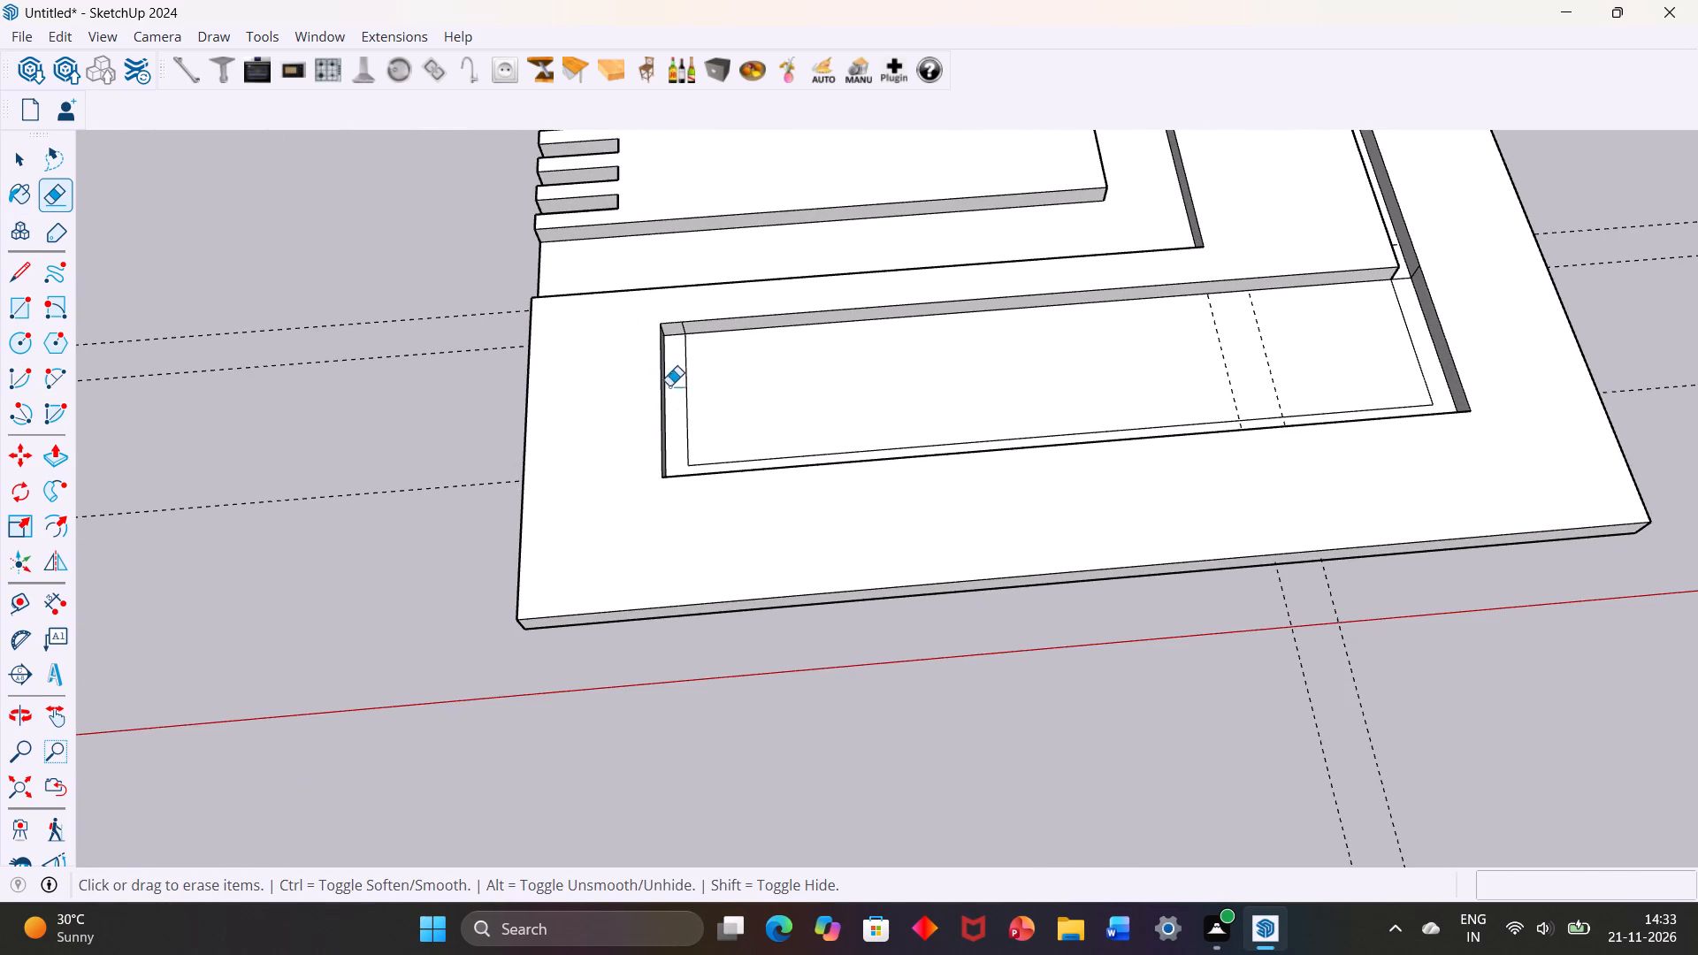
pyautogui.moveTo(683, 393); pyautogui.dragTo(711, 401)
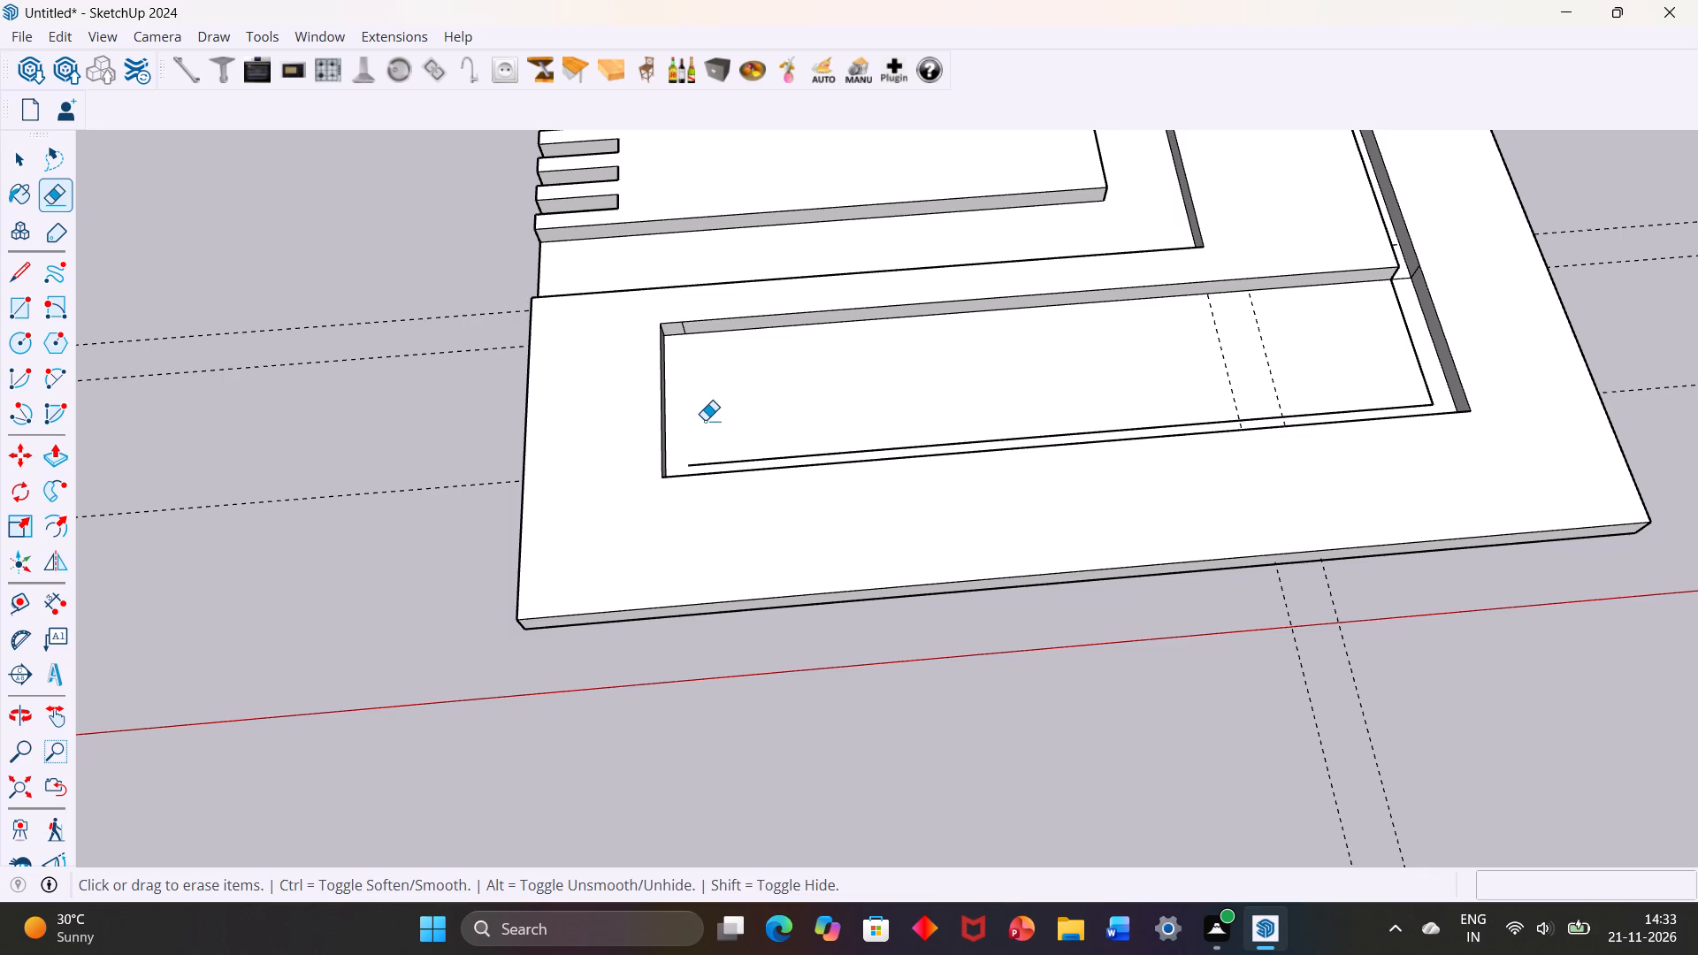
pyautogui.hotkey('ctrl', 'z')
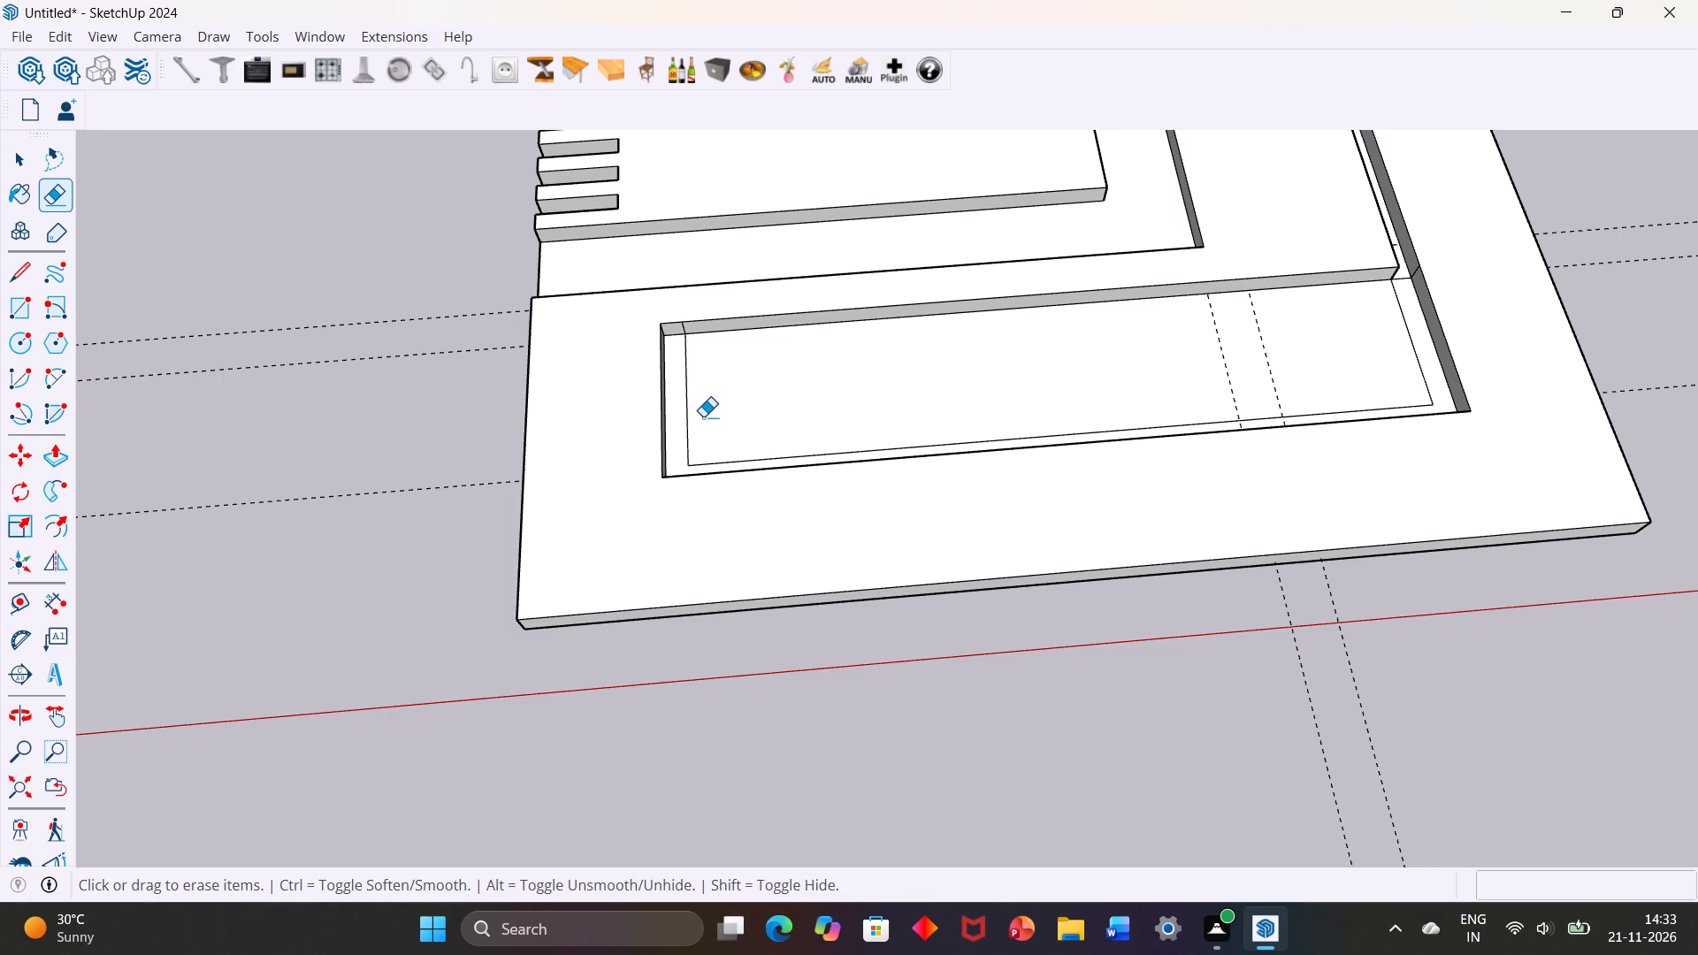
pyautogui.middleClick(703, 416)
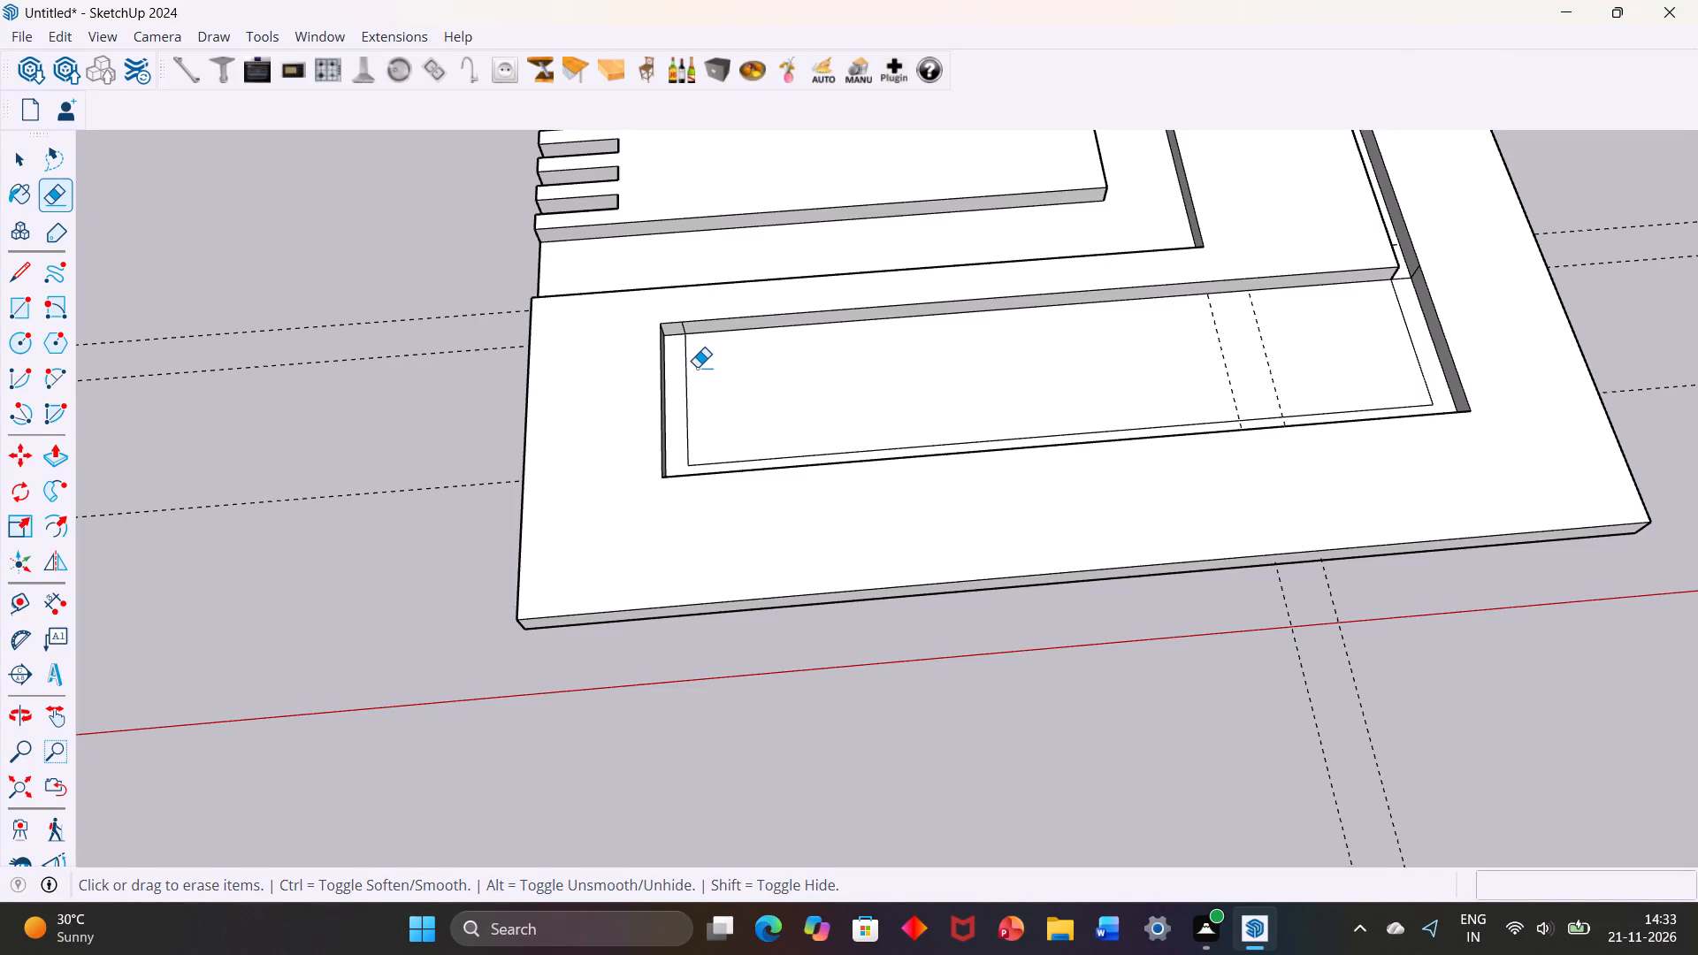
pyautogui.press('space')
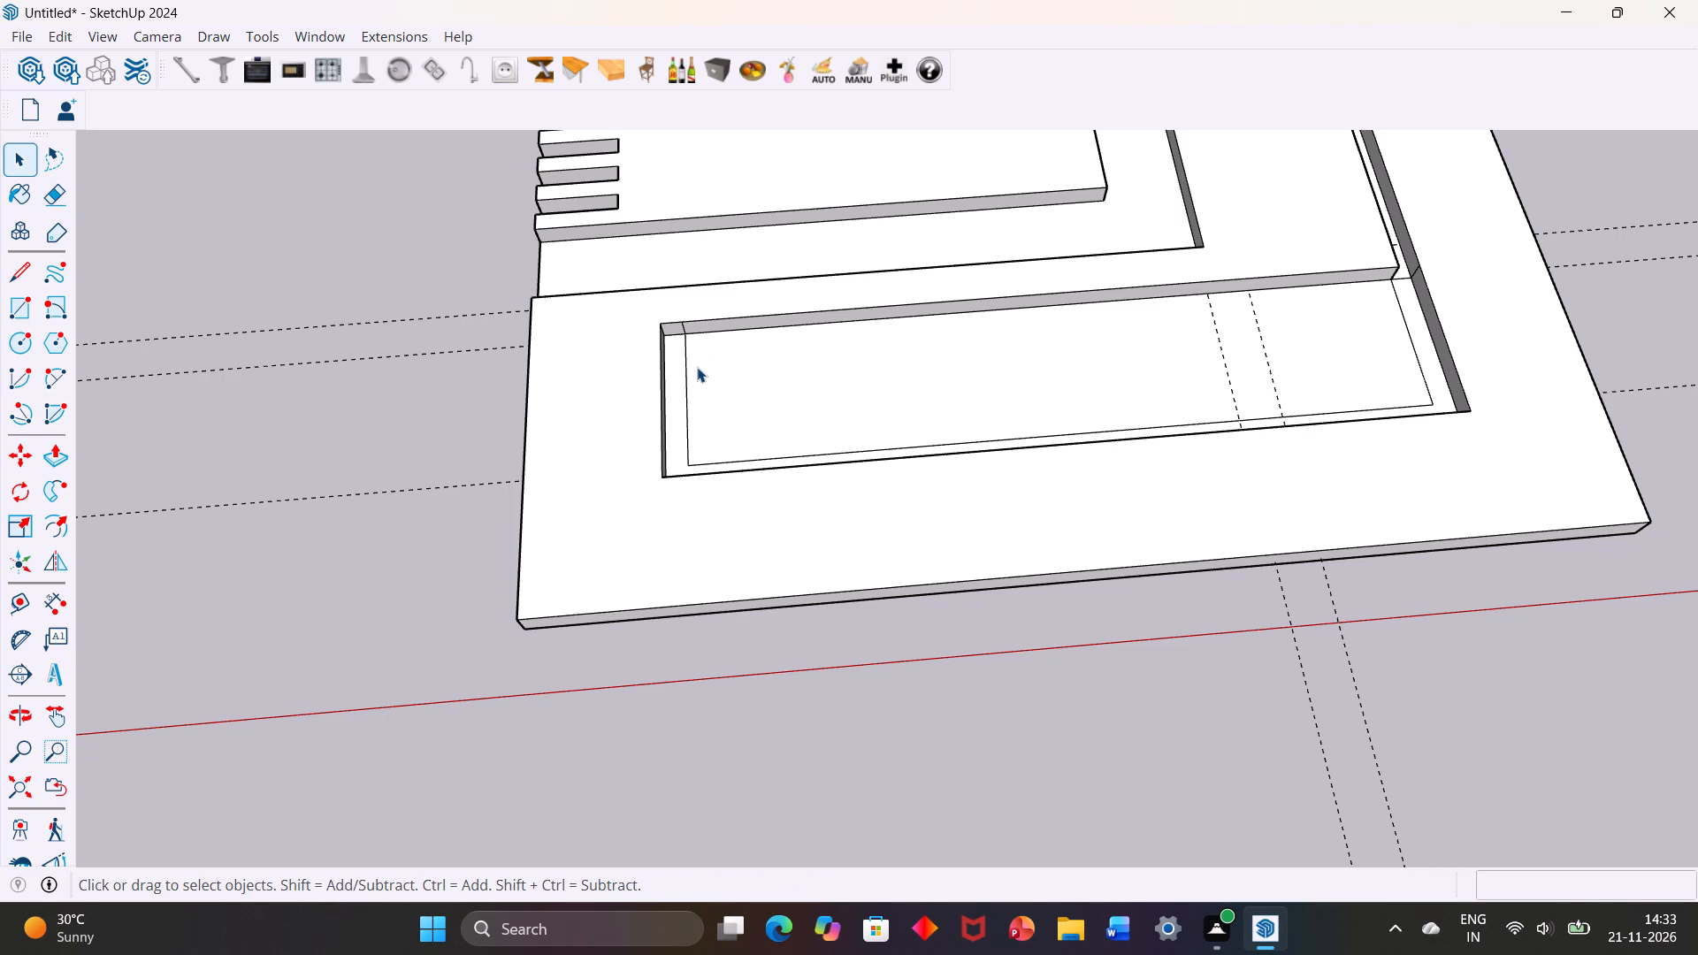
# Examine the raised 12' by 12' slab from above, below and several sides, checking its recesses and slotted inset.
pyautogui.scroll(-11, 707, 386)
pyautogui.moveTo(723, 386); pyautogui.dragTo(736, 301, button='middle')
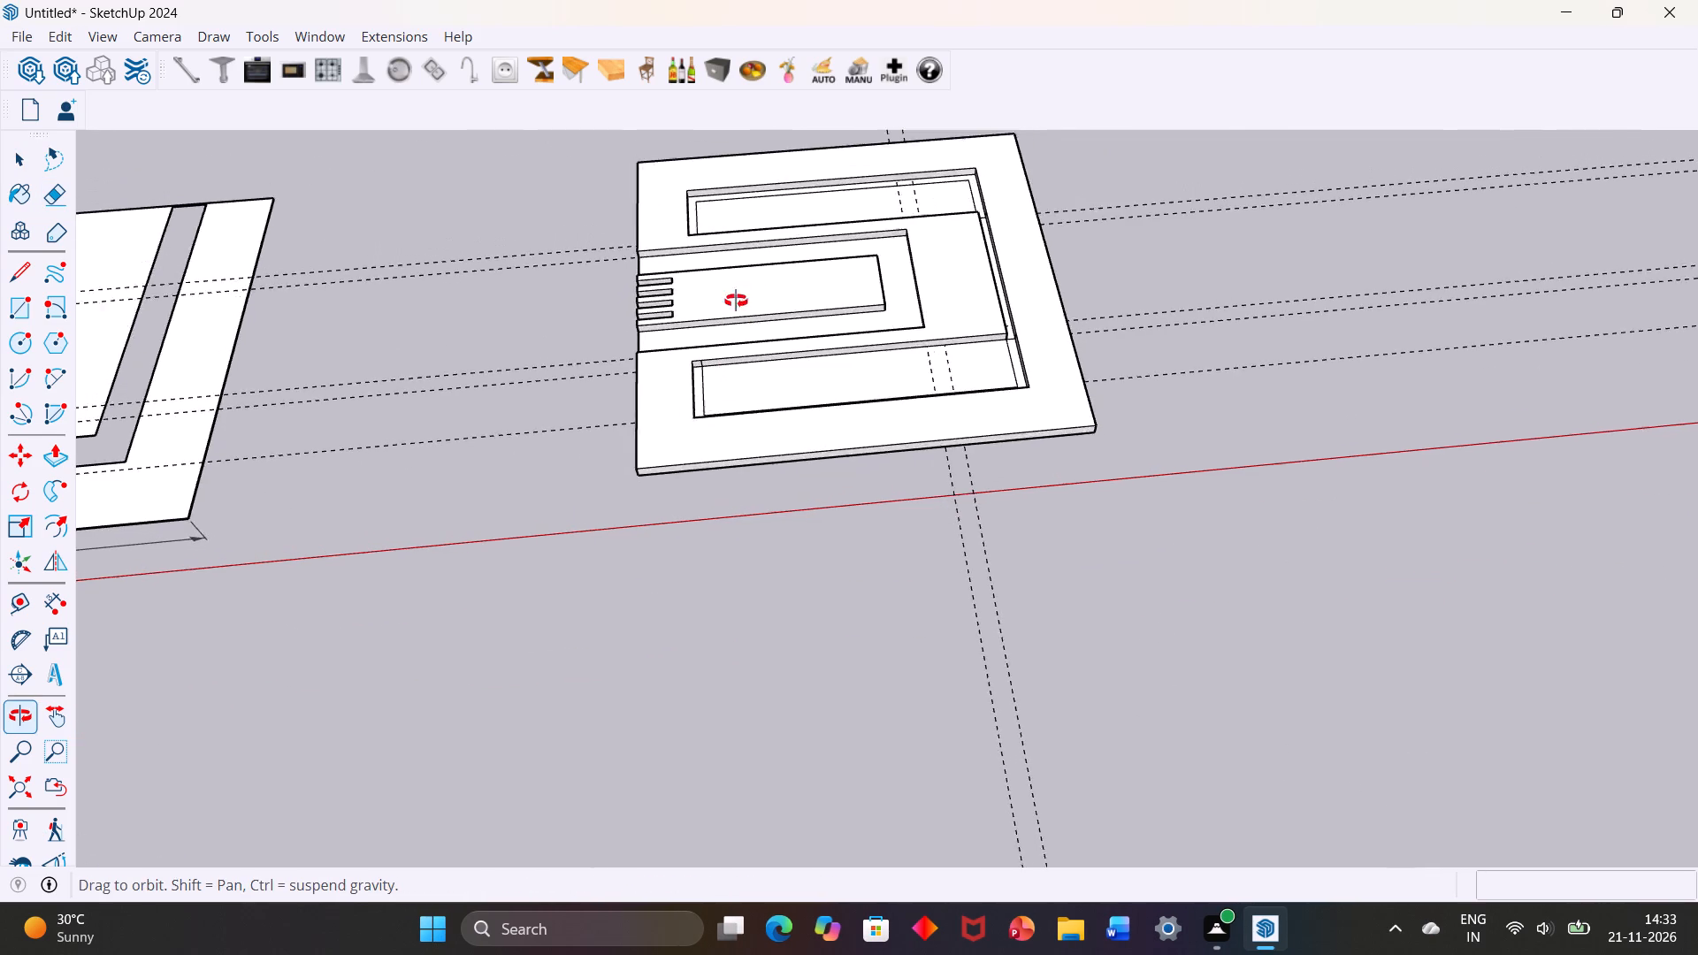
pyautogui.moveTo(736, 301); pyautogui.dragTo(739, 255, button='middle')
pyautogui.scroll(-1, 739, 257)
pyautogui.moveTo(792, 429); pyautogui.dragTo(984, 320, button='middle')
pyautogui.scroll(1, 845, 375)
pyautogui.moveTo(658, 450); pyautogui.dragTo(876, 358, button='middle')
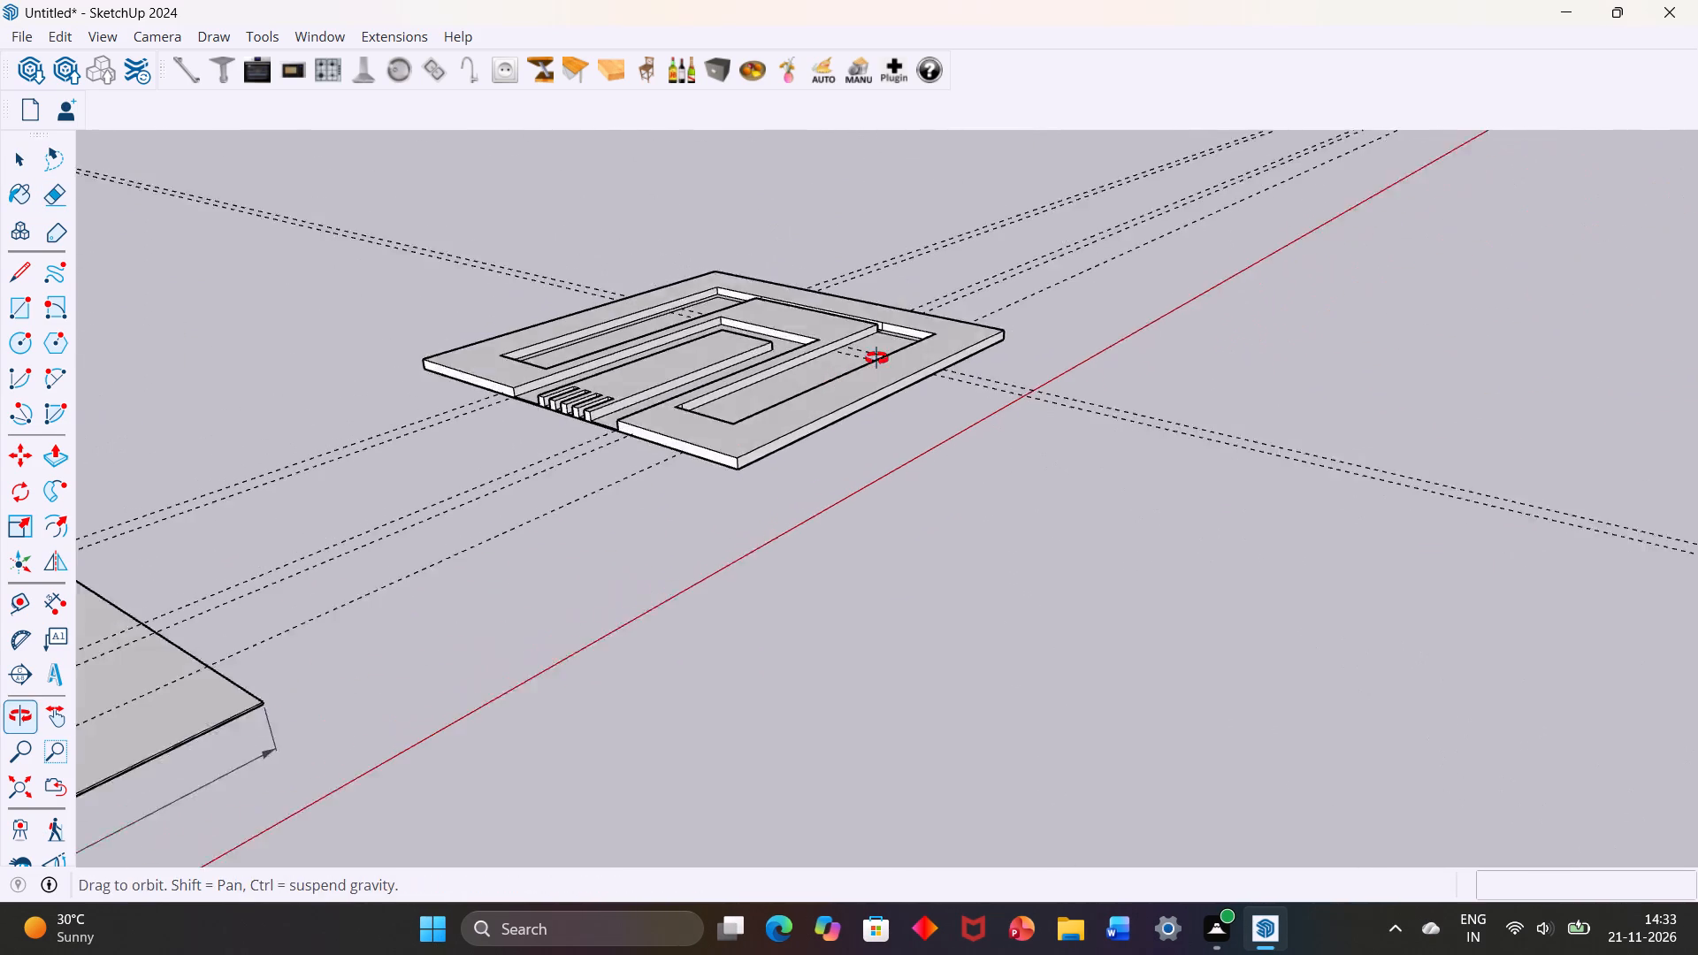
pyautogui.moveTo(876, 358); pyautogui.dragTo(935, 325, button='middle')
pyautogui.moveTo(777, 454); pyautogui.dragTo(880, 299, button='middle')
pyautogui.scroll(1, 724, 415)
pyautogui.moveTo(728, 404); pyautogui.dragTo(790, 313, button='middle')
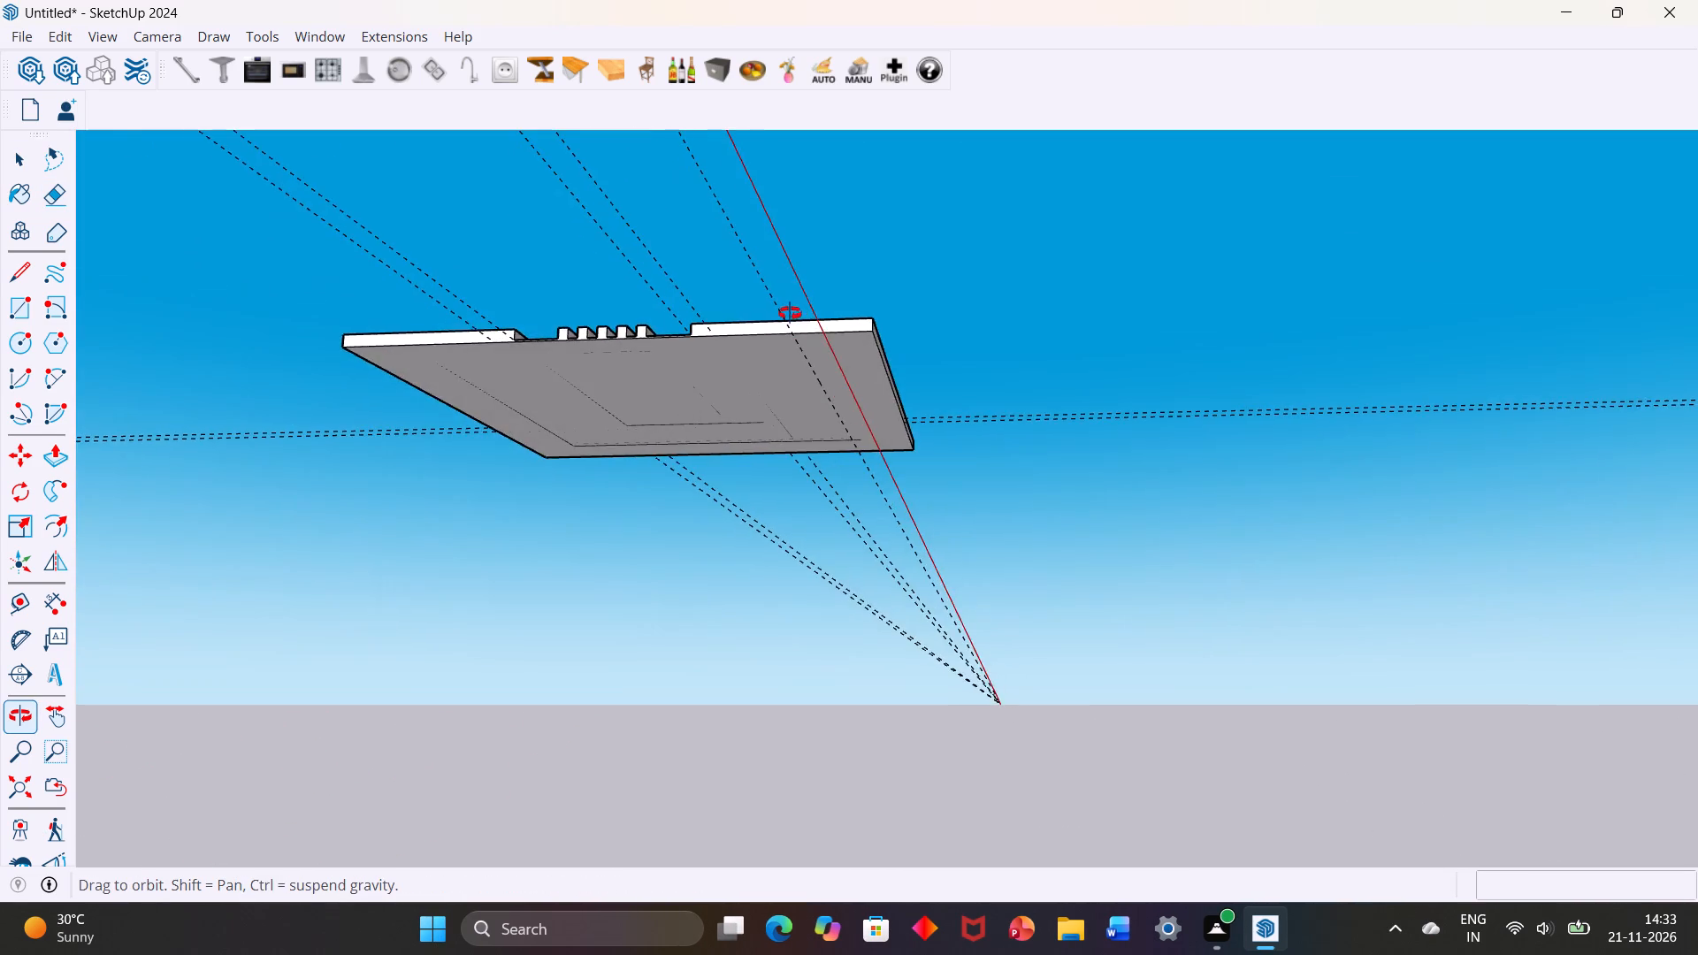
pyautogui.moveTo(790, 313); pyautogui.dragTo(691, 652, button='middle')
pyautogui.moveTo(785, 471); pyautogui.dragTo(747, 664, button='middle')
pyautogui.moveTo(781, 566); pyautogui.dragTo(681, 562, button='middle')
pyautogui.scroll(1, 753, 567)
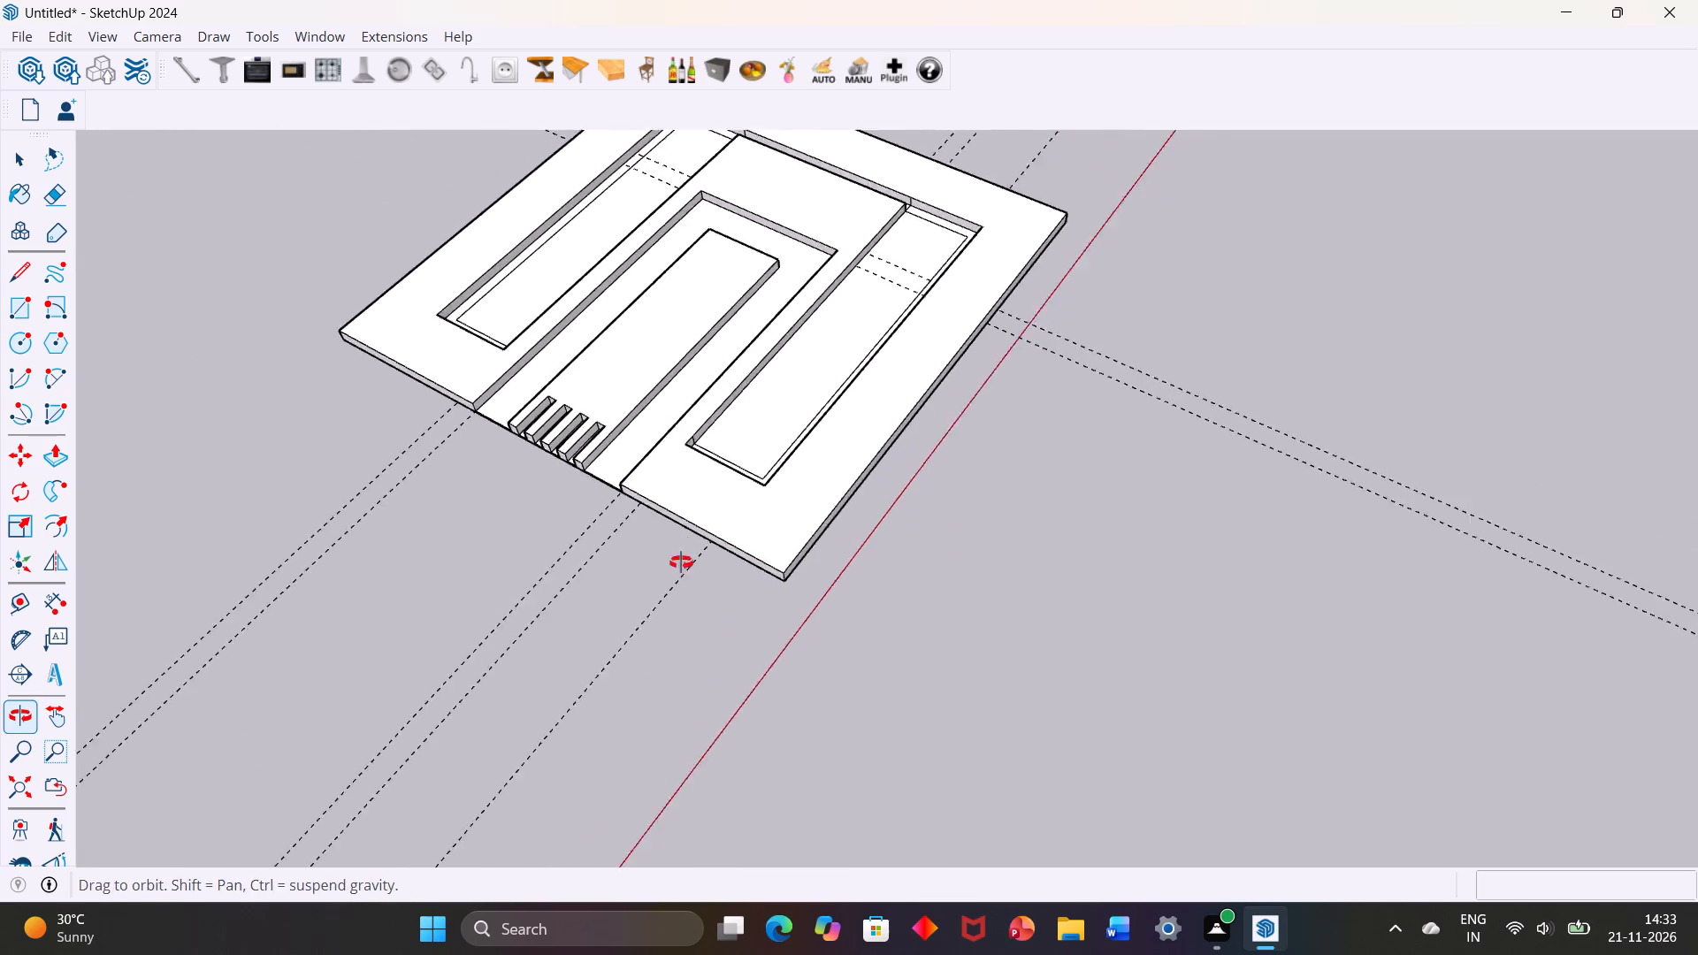
pyautogui.moveTo(681, 562); pyautogui.dragTo(596, 534, button='middle')
pyautogui.moveTo(884, 510); pyautogui.dragTo(645, 516, button='middle')
pyautogui.scroll(1, 646, 517)
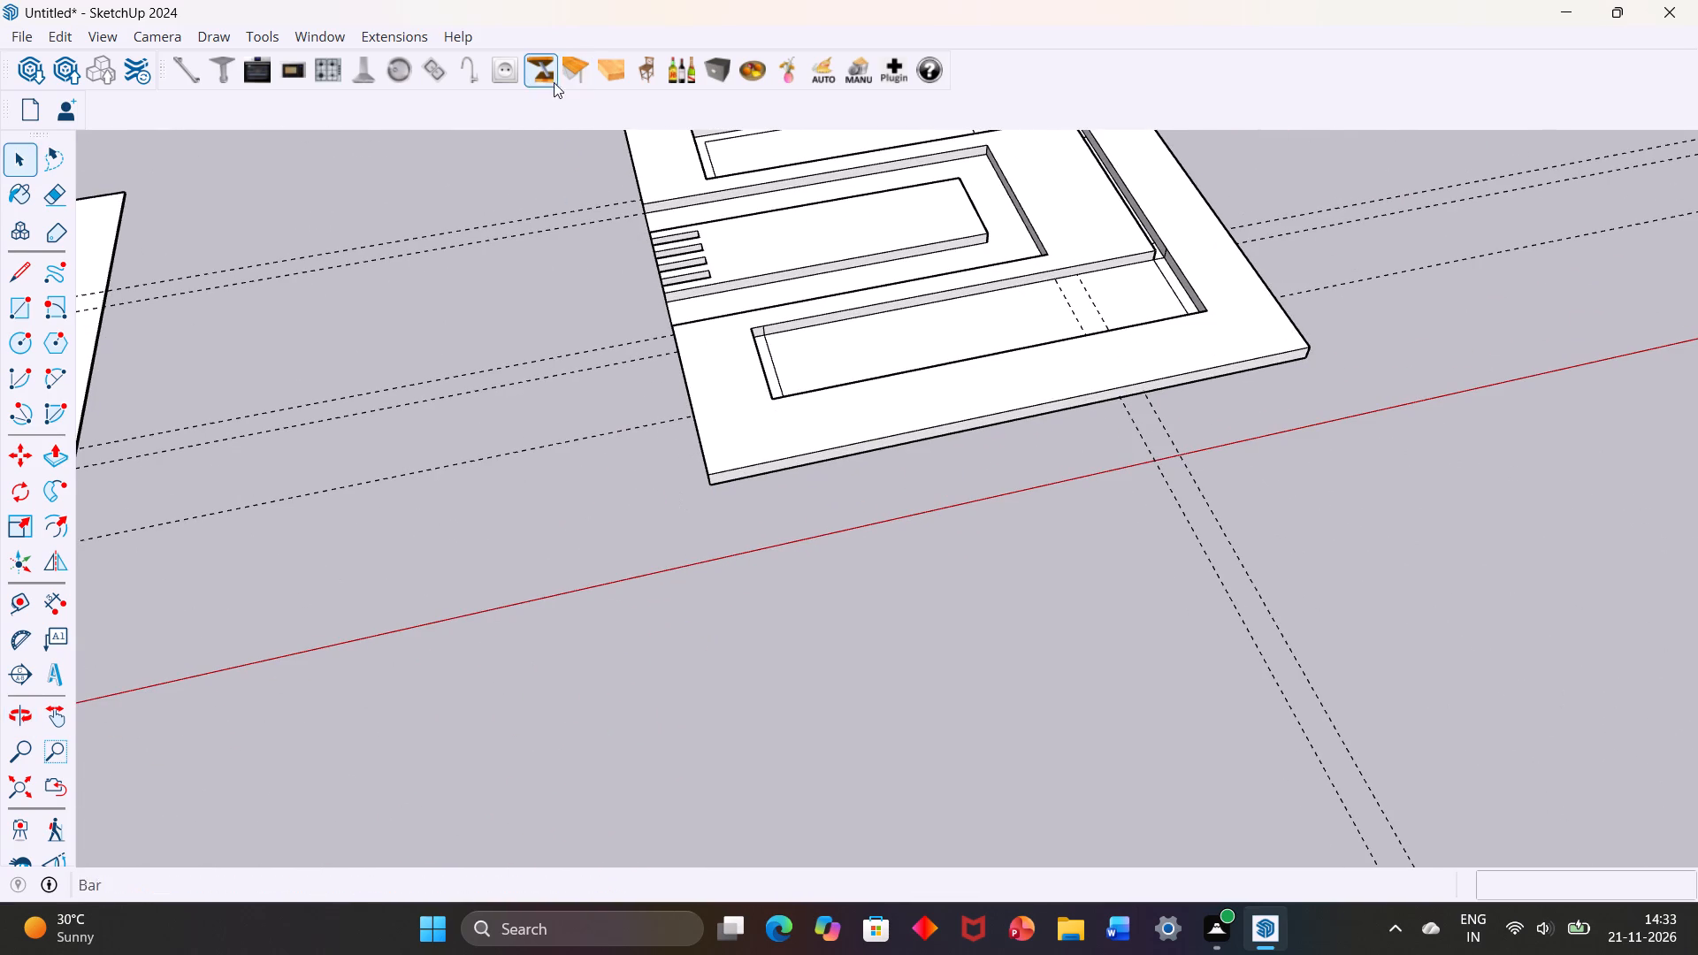
# Hide the Click-Change 2 - Kitchen equipment tool set and show the Views tool set.
pyautogui.rightClick(625, 4)
pyautogui.click(600, 35)
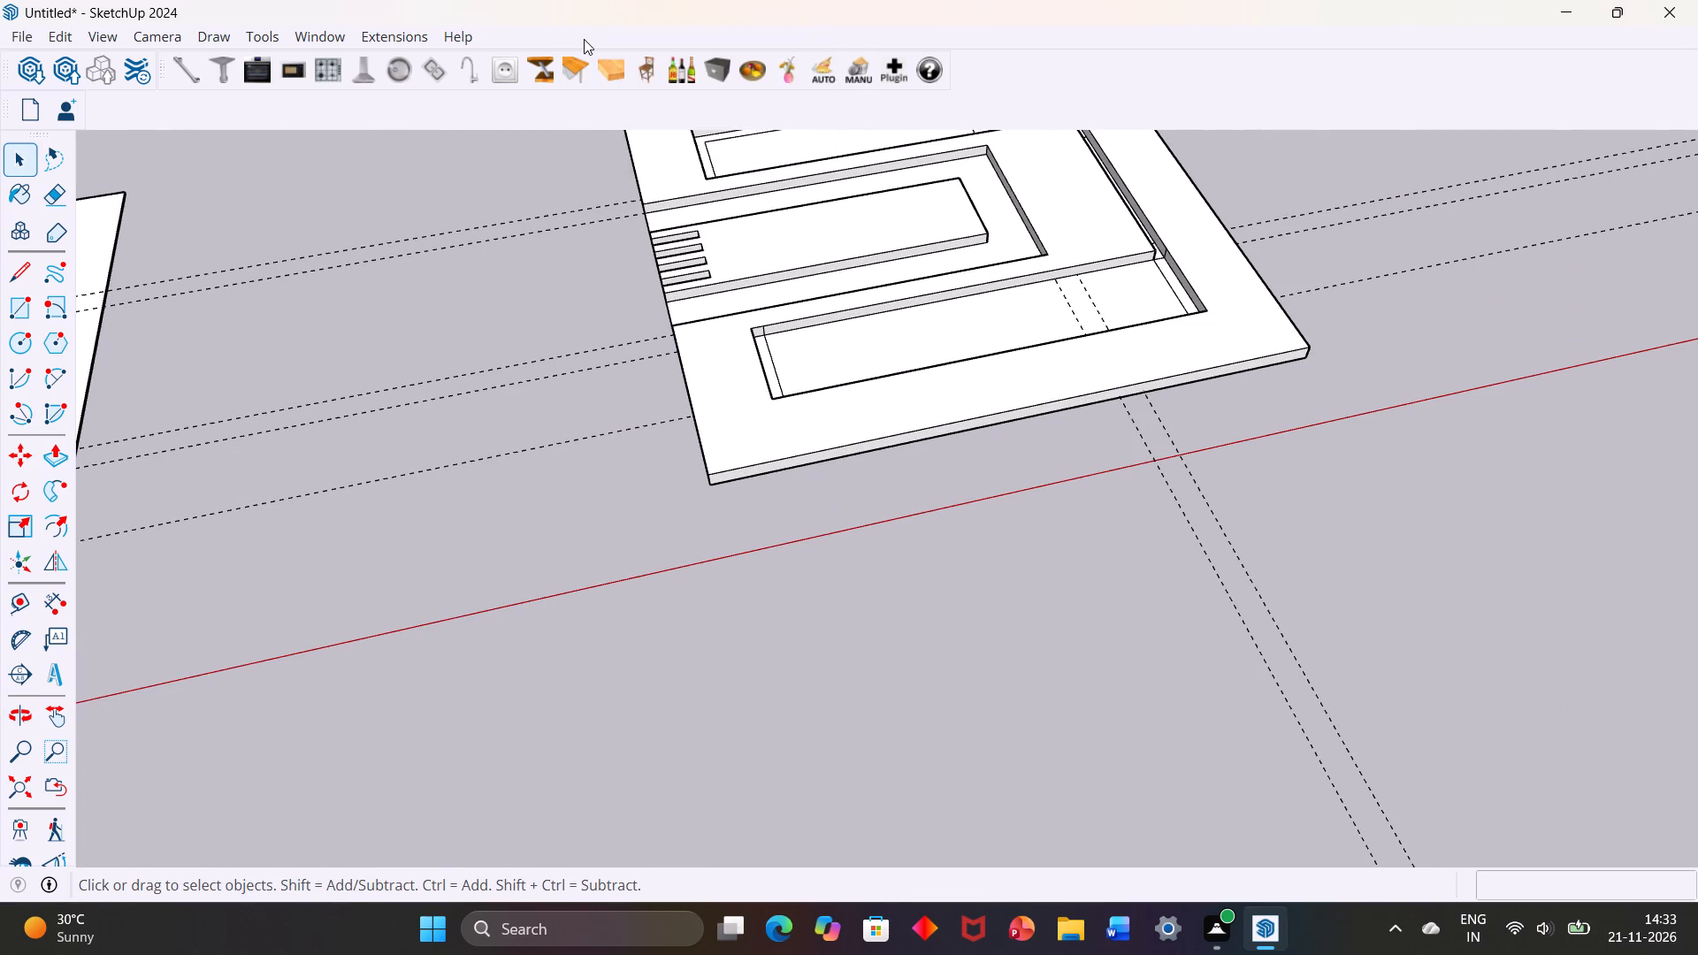
pyautogui.rightClick(584, 39)
pyautogui.click(603, 143)
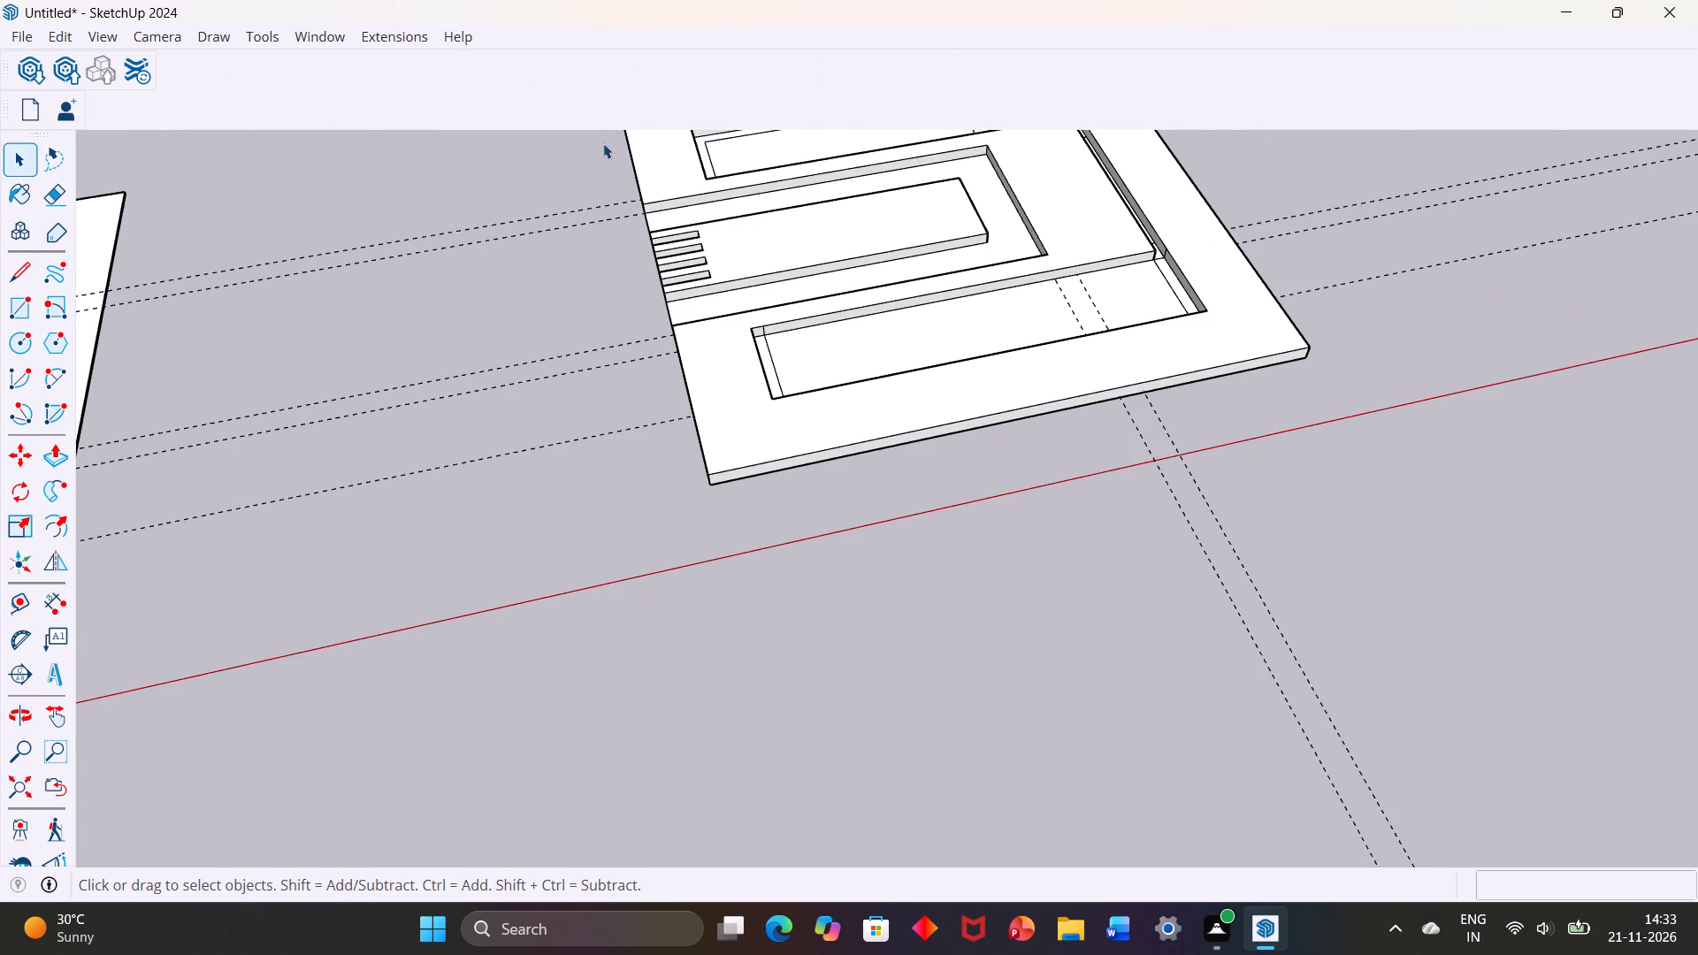
pyautogui.rightClick(510, 57)
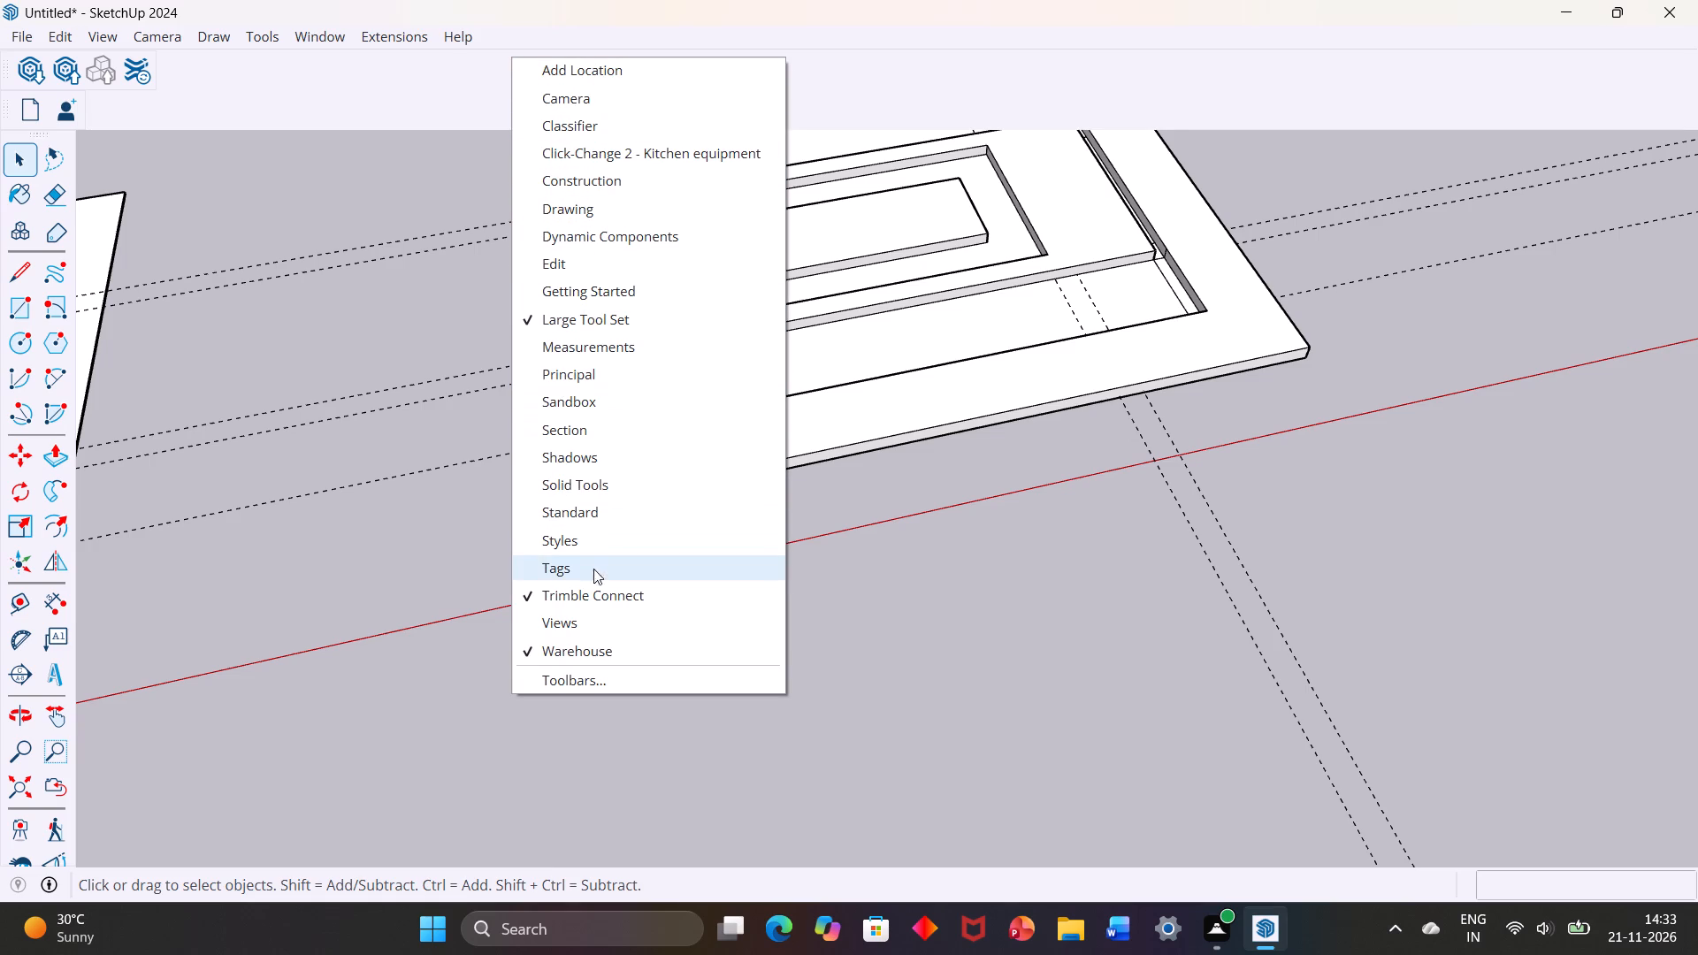
pyautogui.click(565, 632)
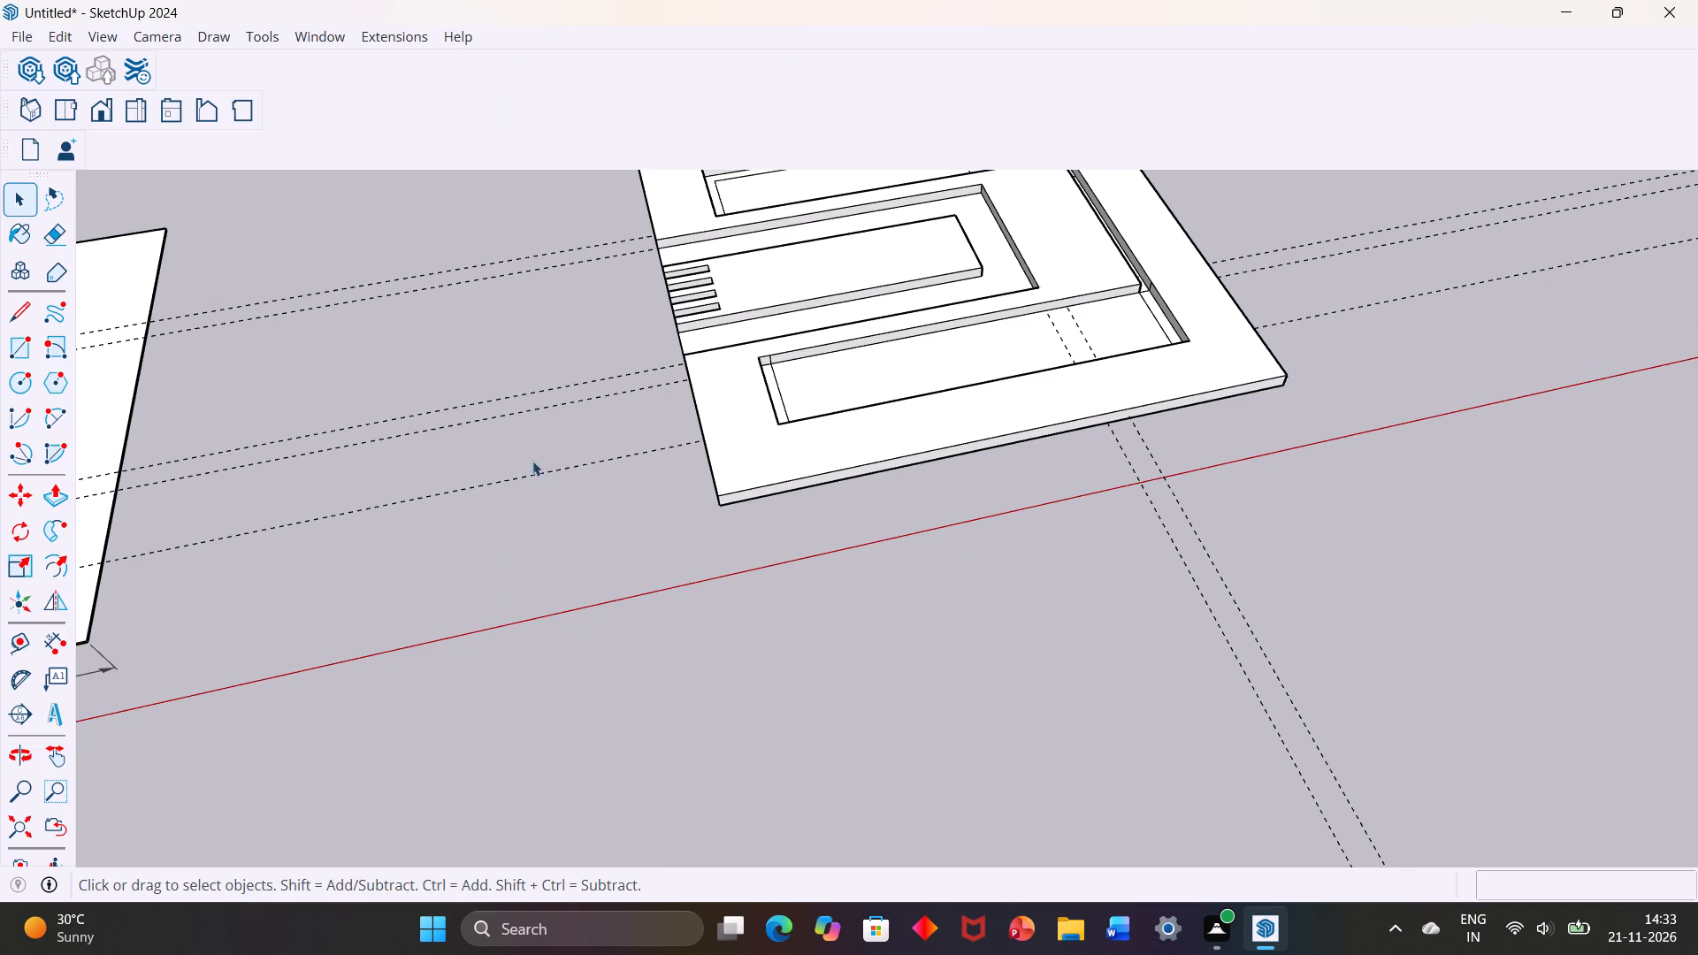
# Switch to the top view, framing the 12' by 12' slab alongside the 14' by 12' slab.
pyautogui.click(59, 117)
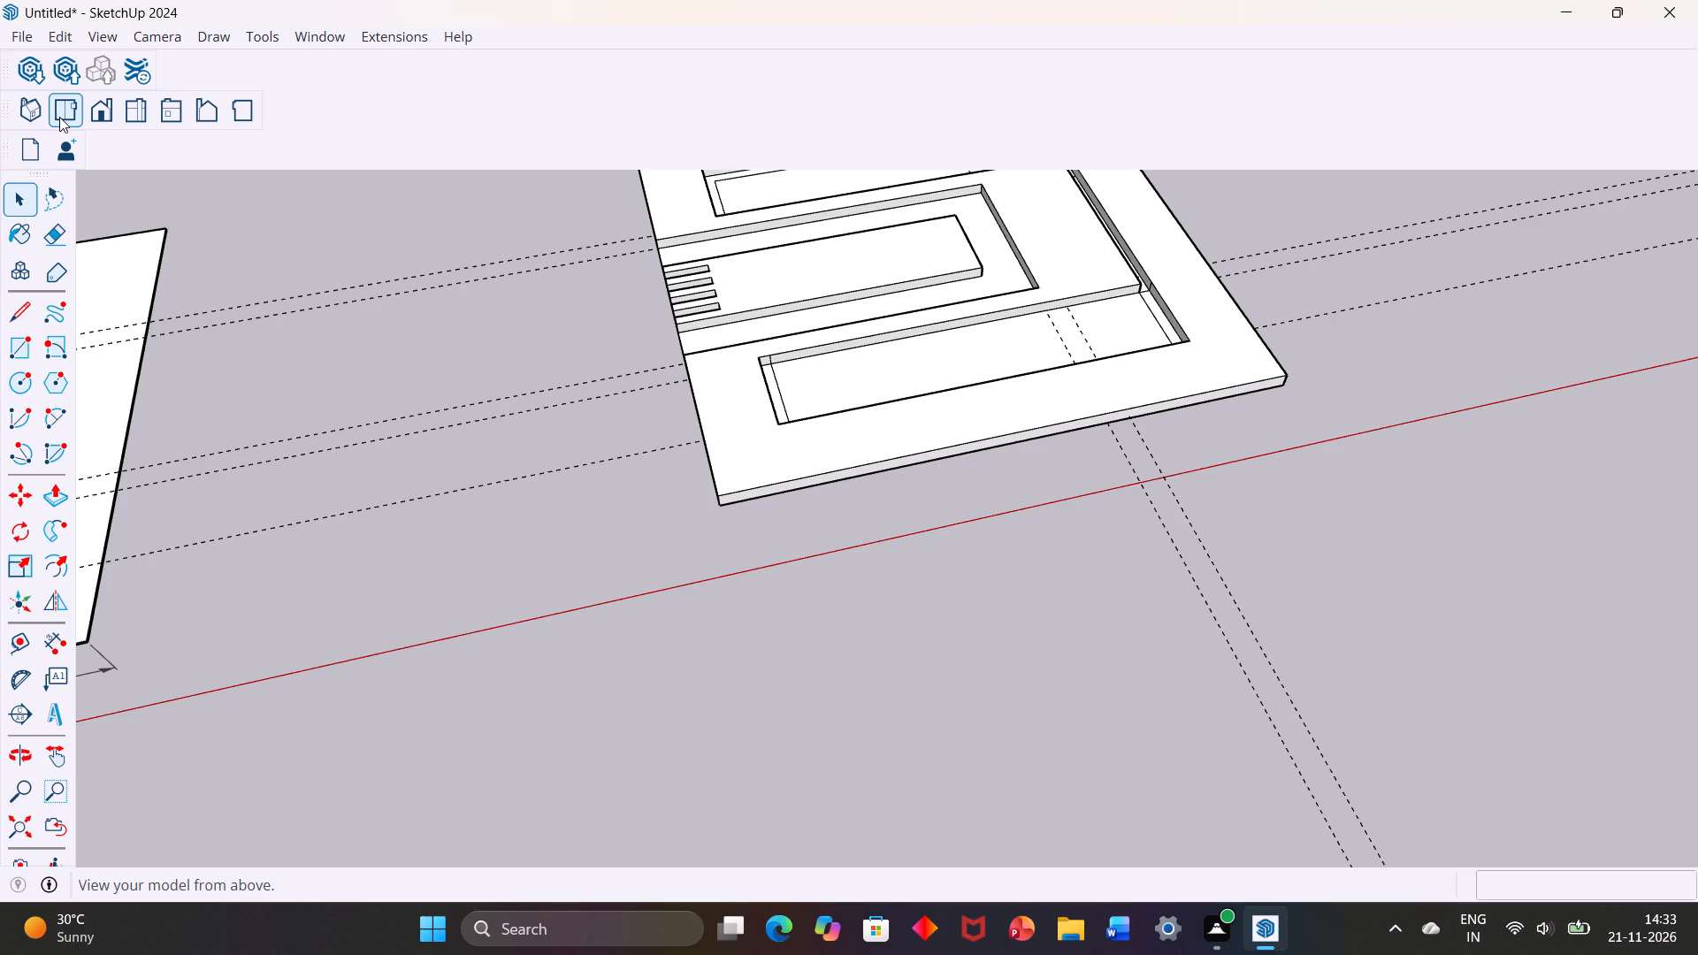
pyautogui.scroll(-2, 1064, 556)
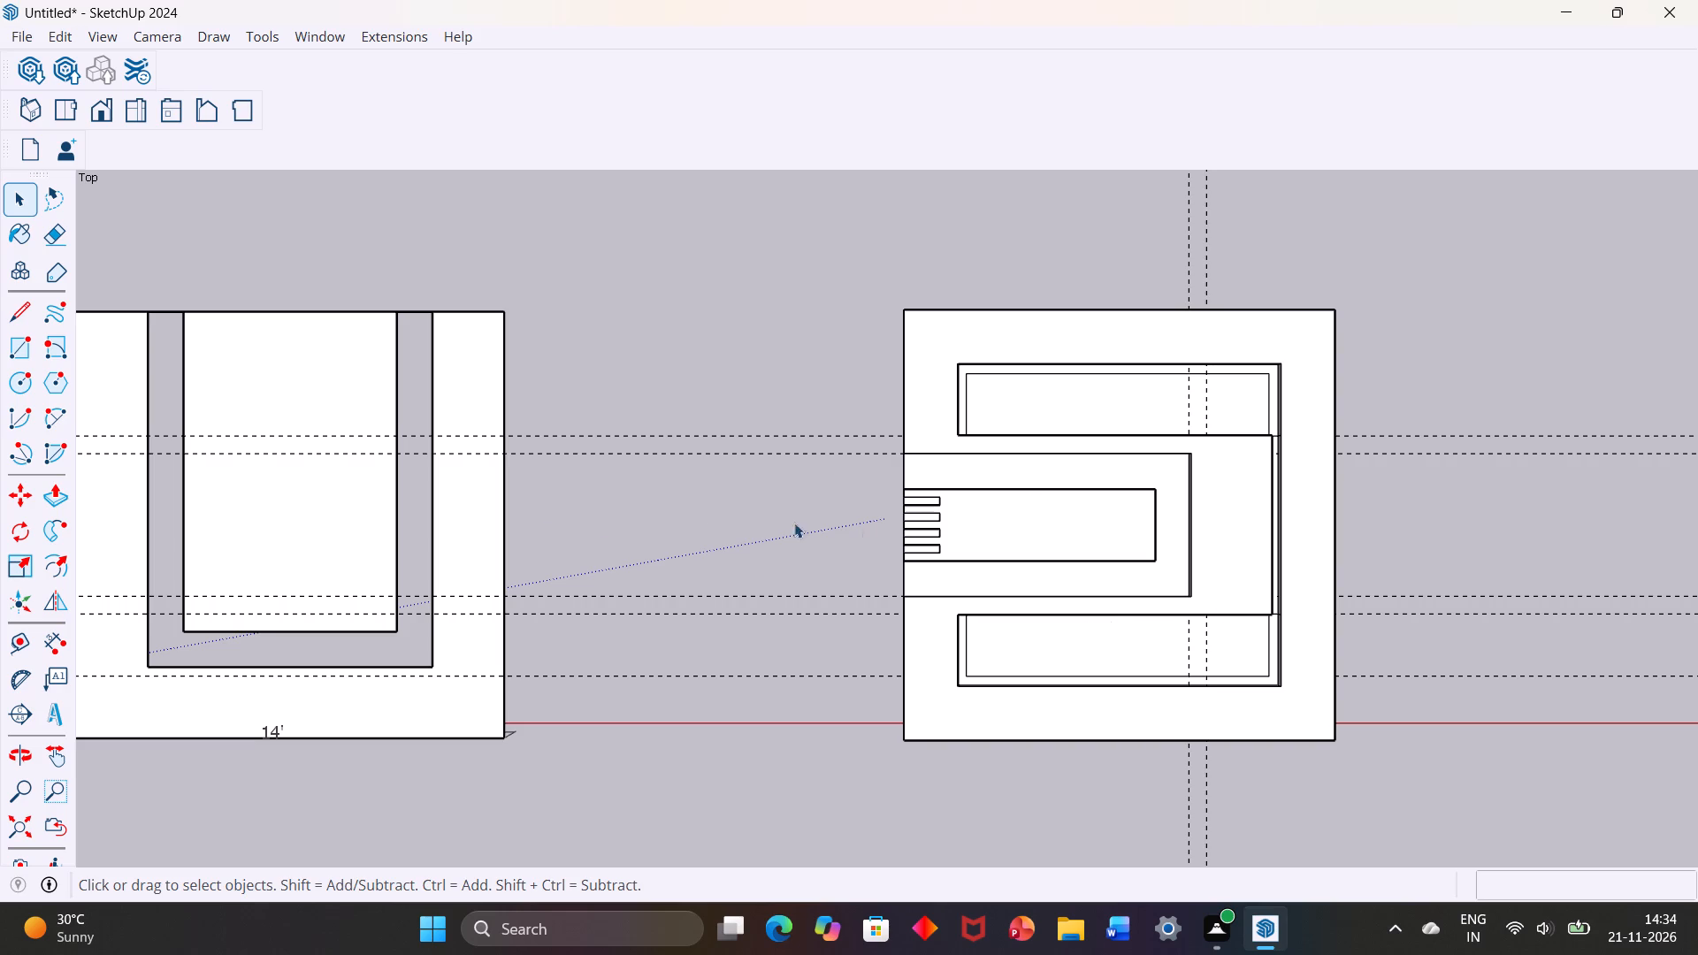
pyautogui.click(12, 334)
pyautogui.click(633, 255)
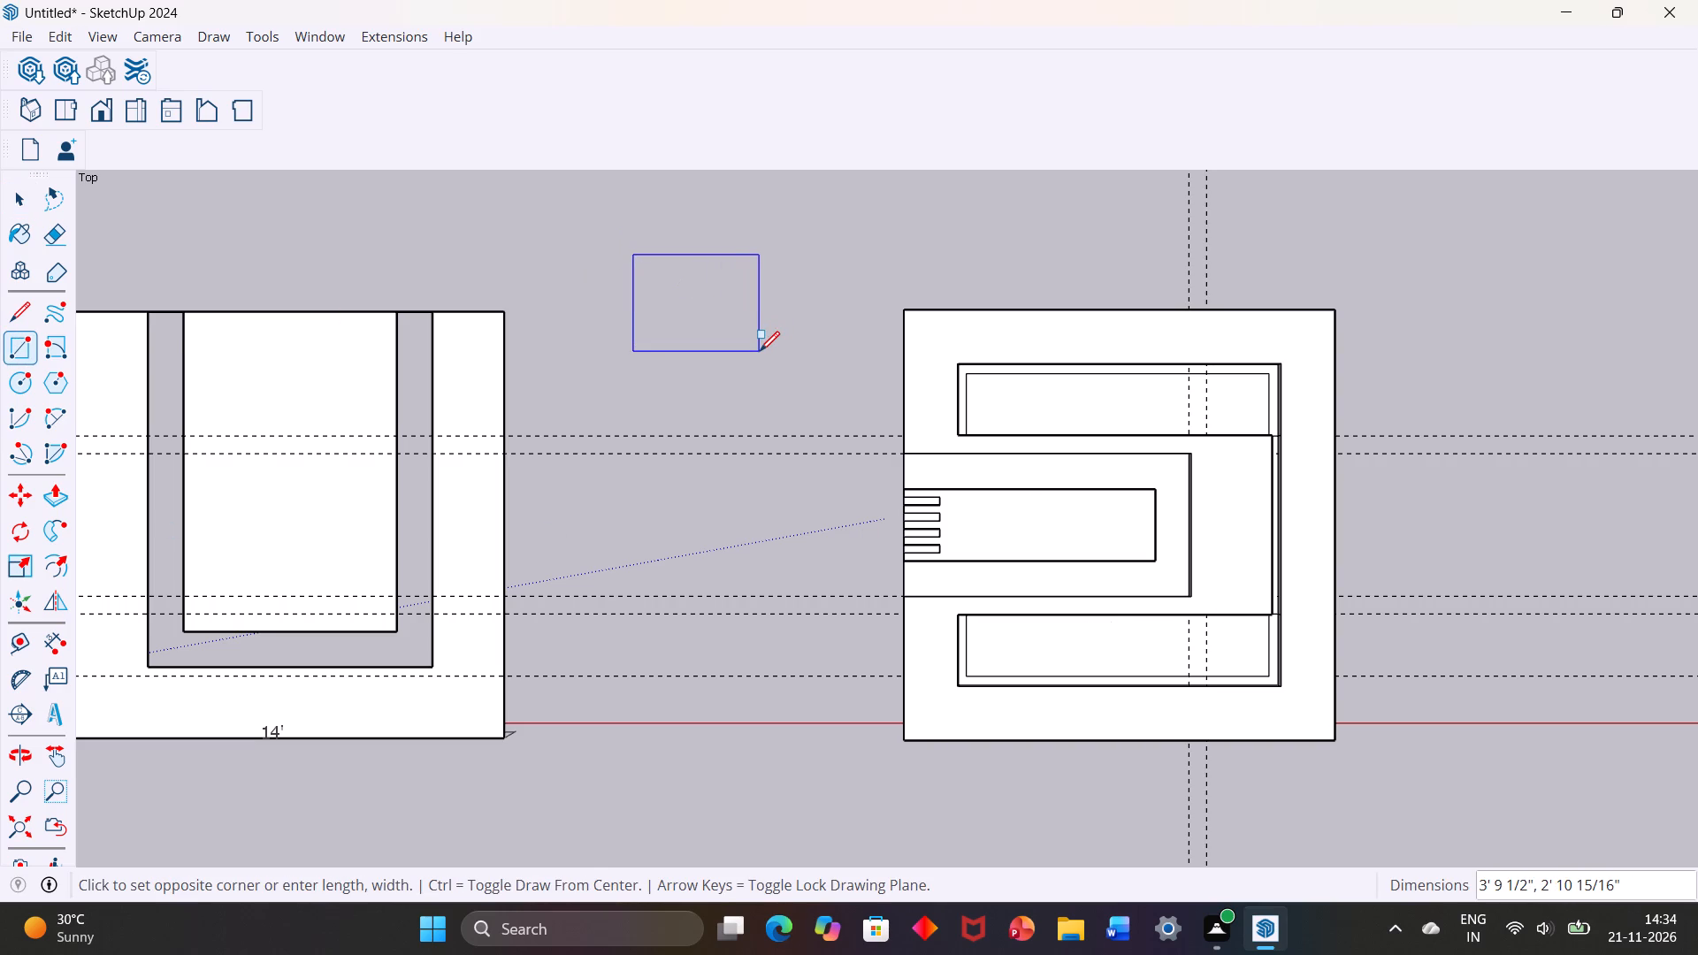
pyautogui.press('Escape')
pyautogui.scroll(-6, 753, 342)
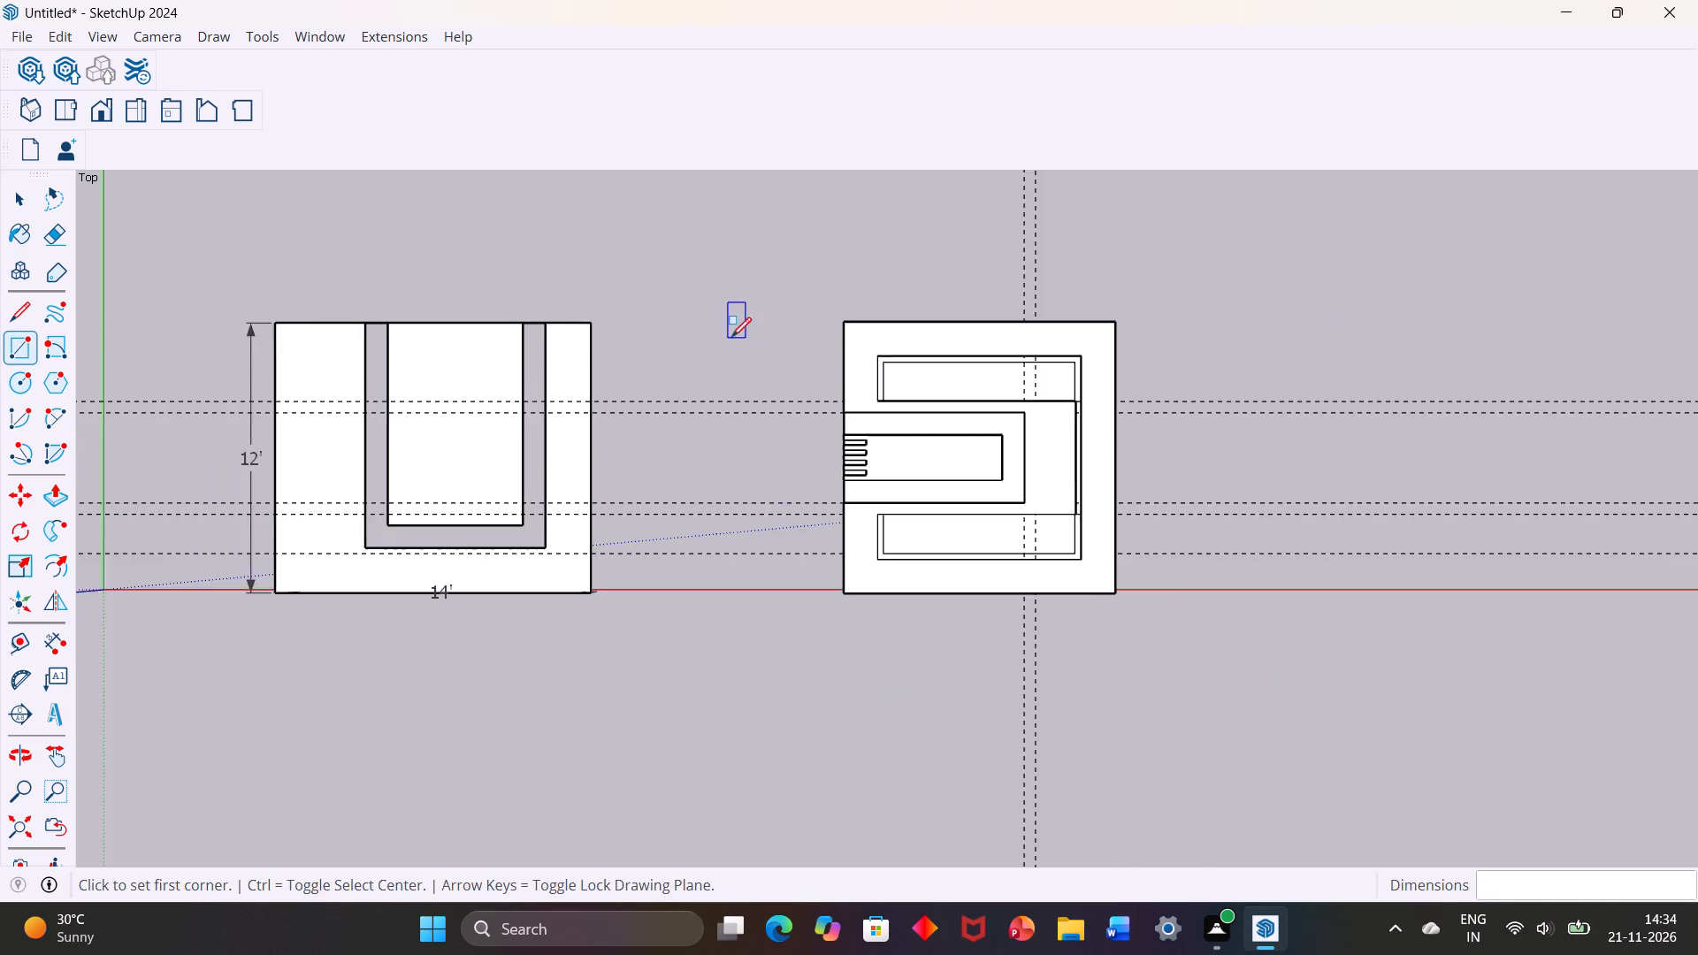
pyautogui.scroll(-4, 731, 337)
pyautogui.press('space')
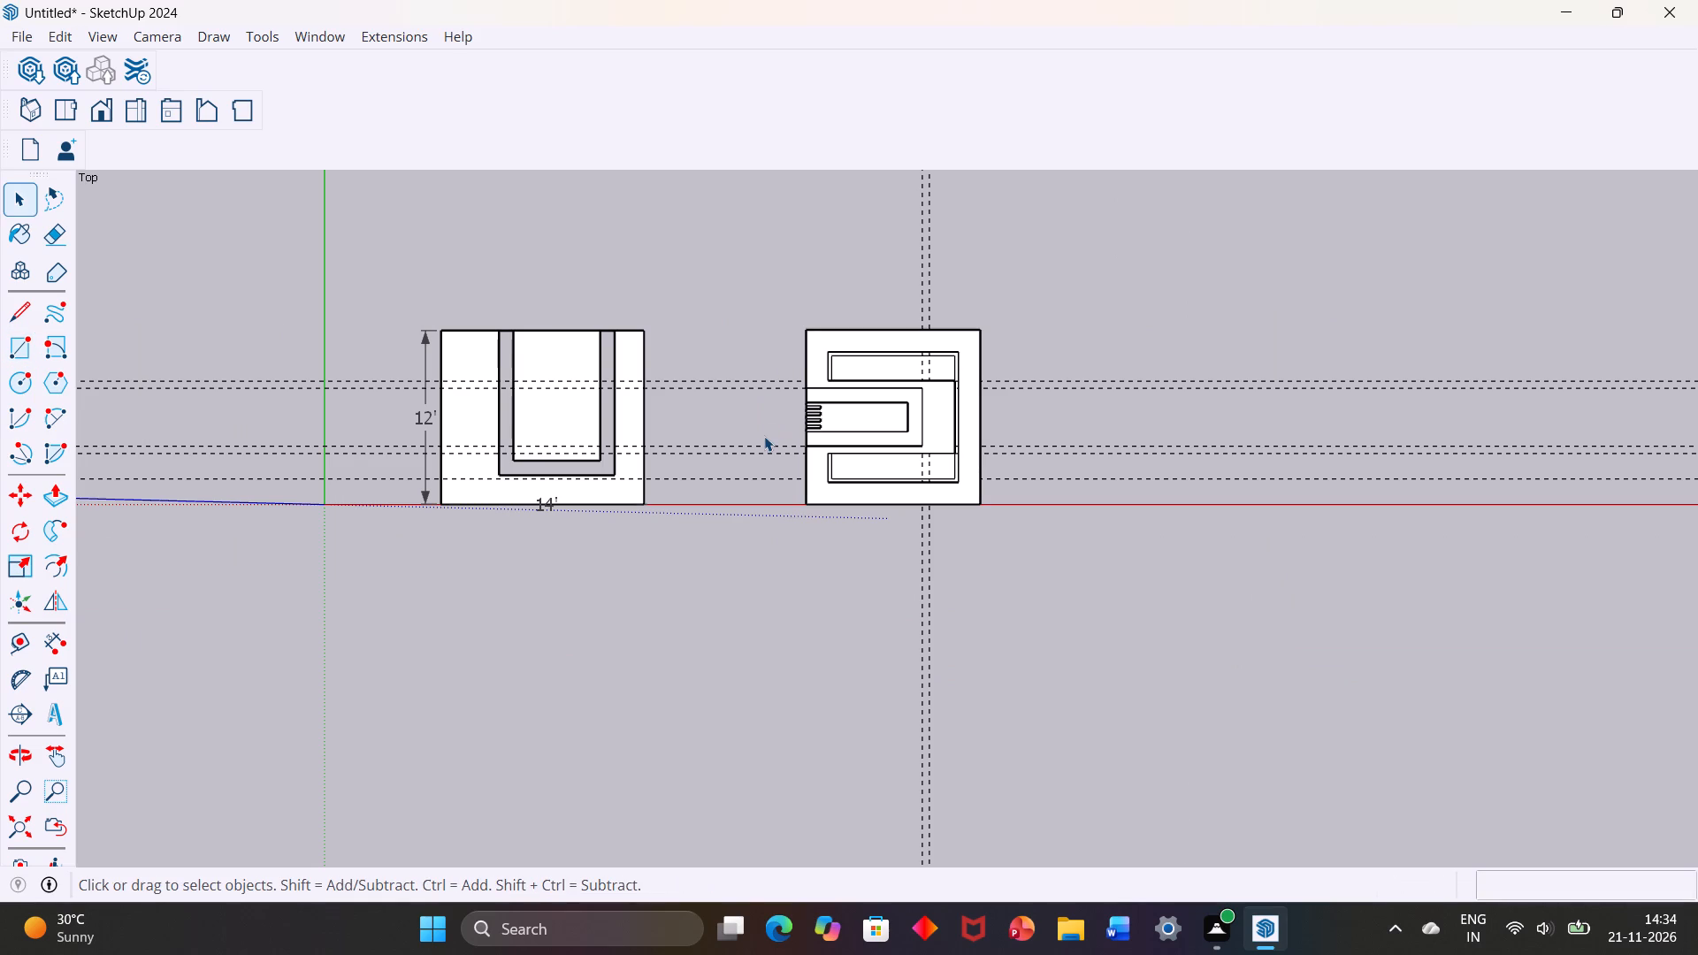
# Examine the raised 12' by 12' slab in perspective, looking closely at its recesses, central bay and slotted inset.
pyautogui.moveTo(894, 409); pyautogui.dragTo(898, 268, button='middle')
pyautogui.moveTo(898, 268); pyautogui.dragTo(899, 259, button='middle')
pyautogui.scroll(-1, 948, 430)
pyautogui.scroll(1, 937, 423)
pyautogui.moveTo(934, 414); pyautogui.dragTo(934, 192, button='middle')
pyautogui.moveTo(871, 428); pyautogui.dragTo(880, 272, button='middle')
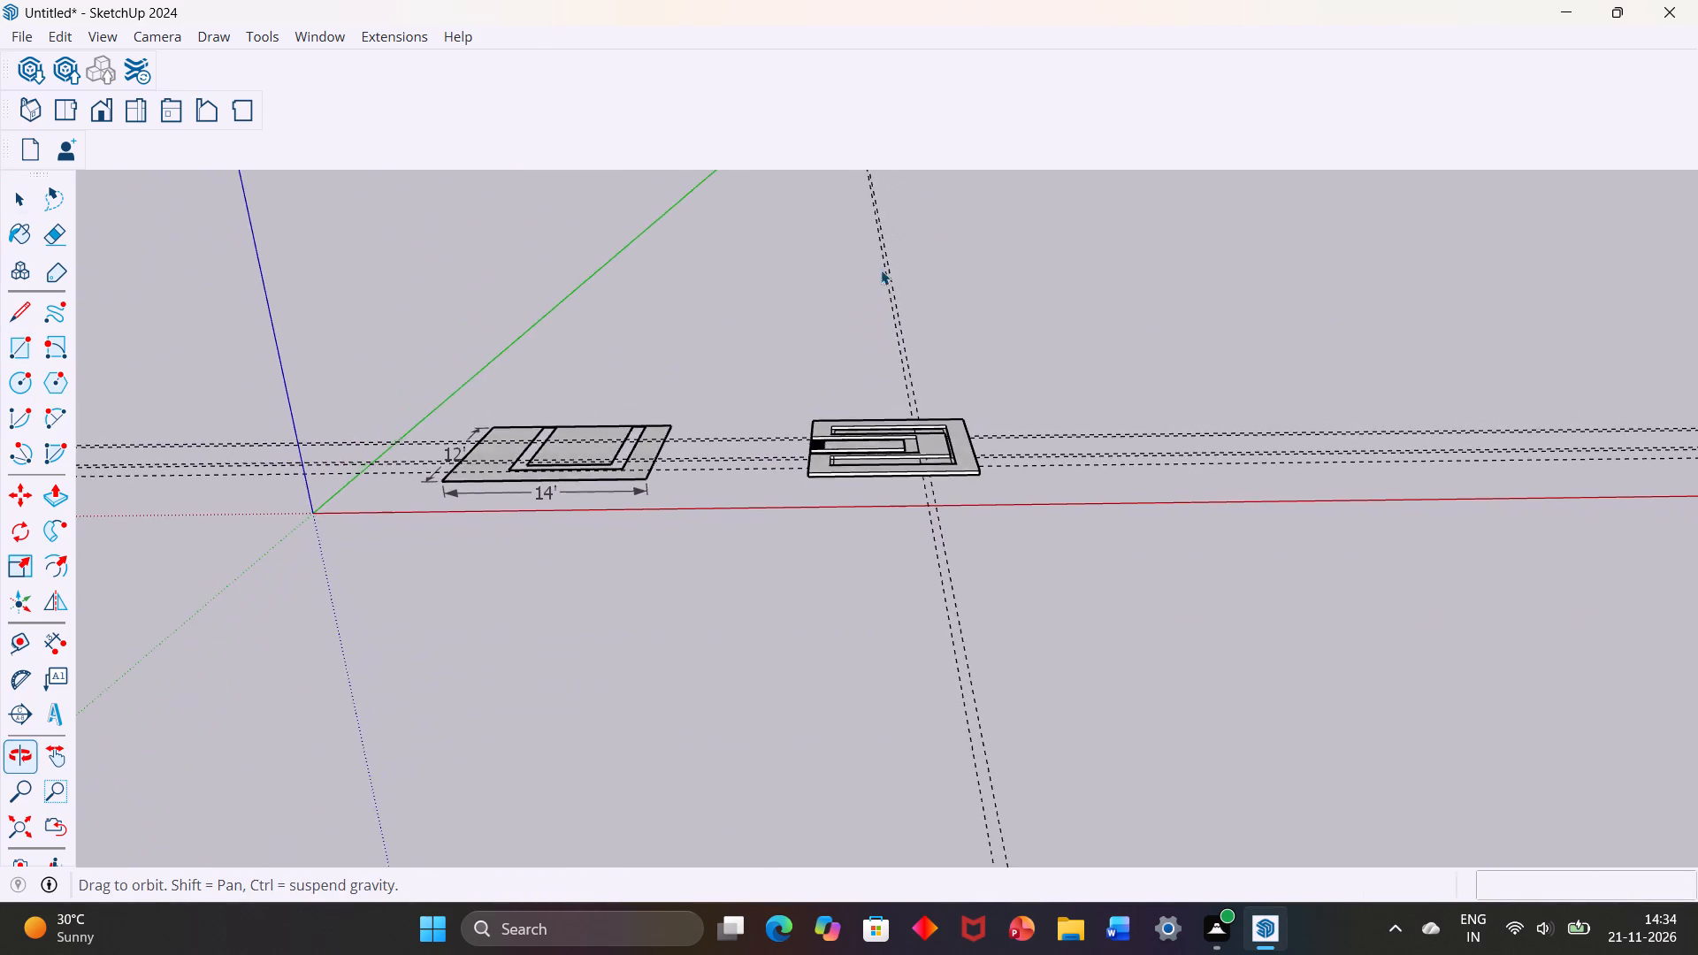
pyautogui.scroll(5, 875, 455)
pyautogui.scroll(7, 942, 372)
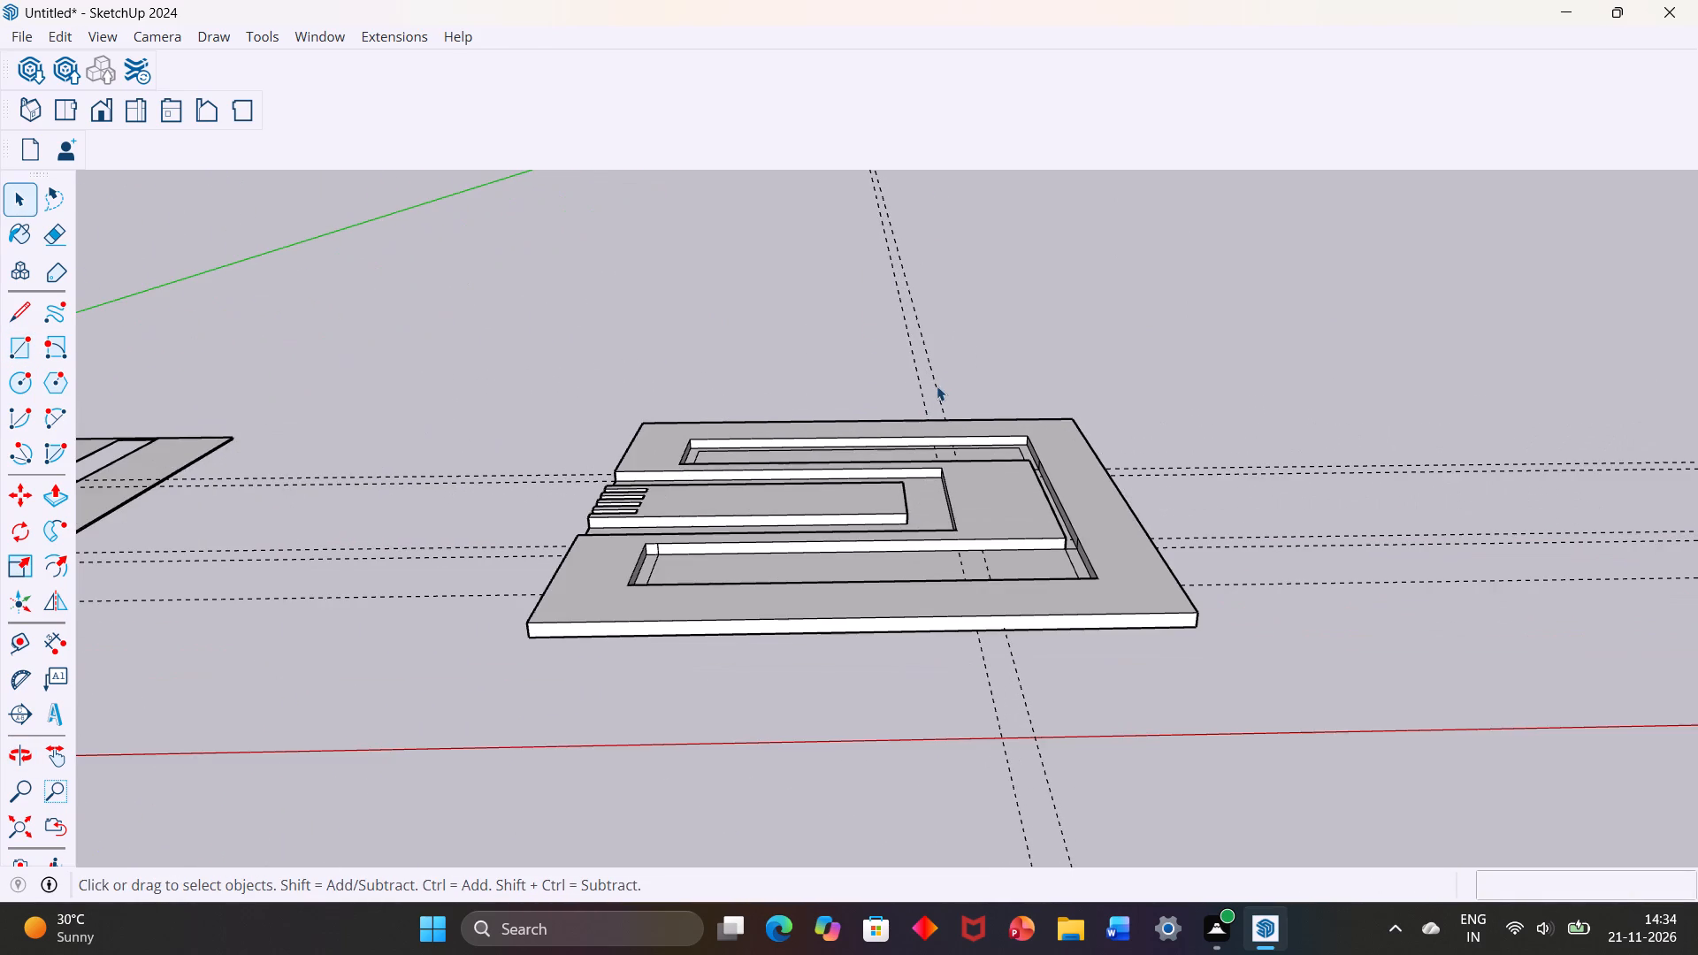
pyautogui.scroll(-3, 945, 367)
pyautogui.scroll(5, 902, 459)
pyautogui.moveTo(788, 467); pyautogui.dragTo(766, 607, button='middle')
pyautogui.scroll(1, 766, 602)
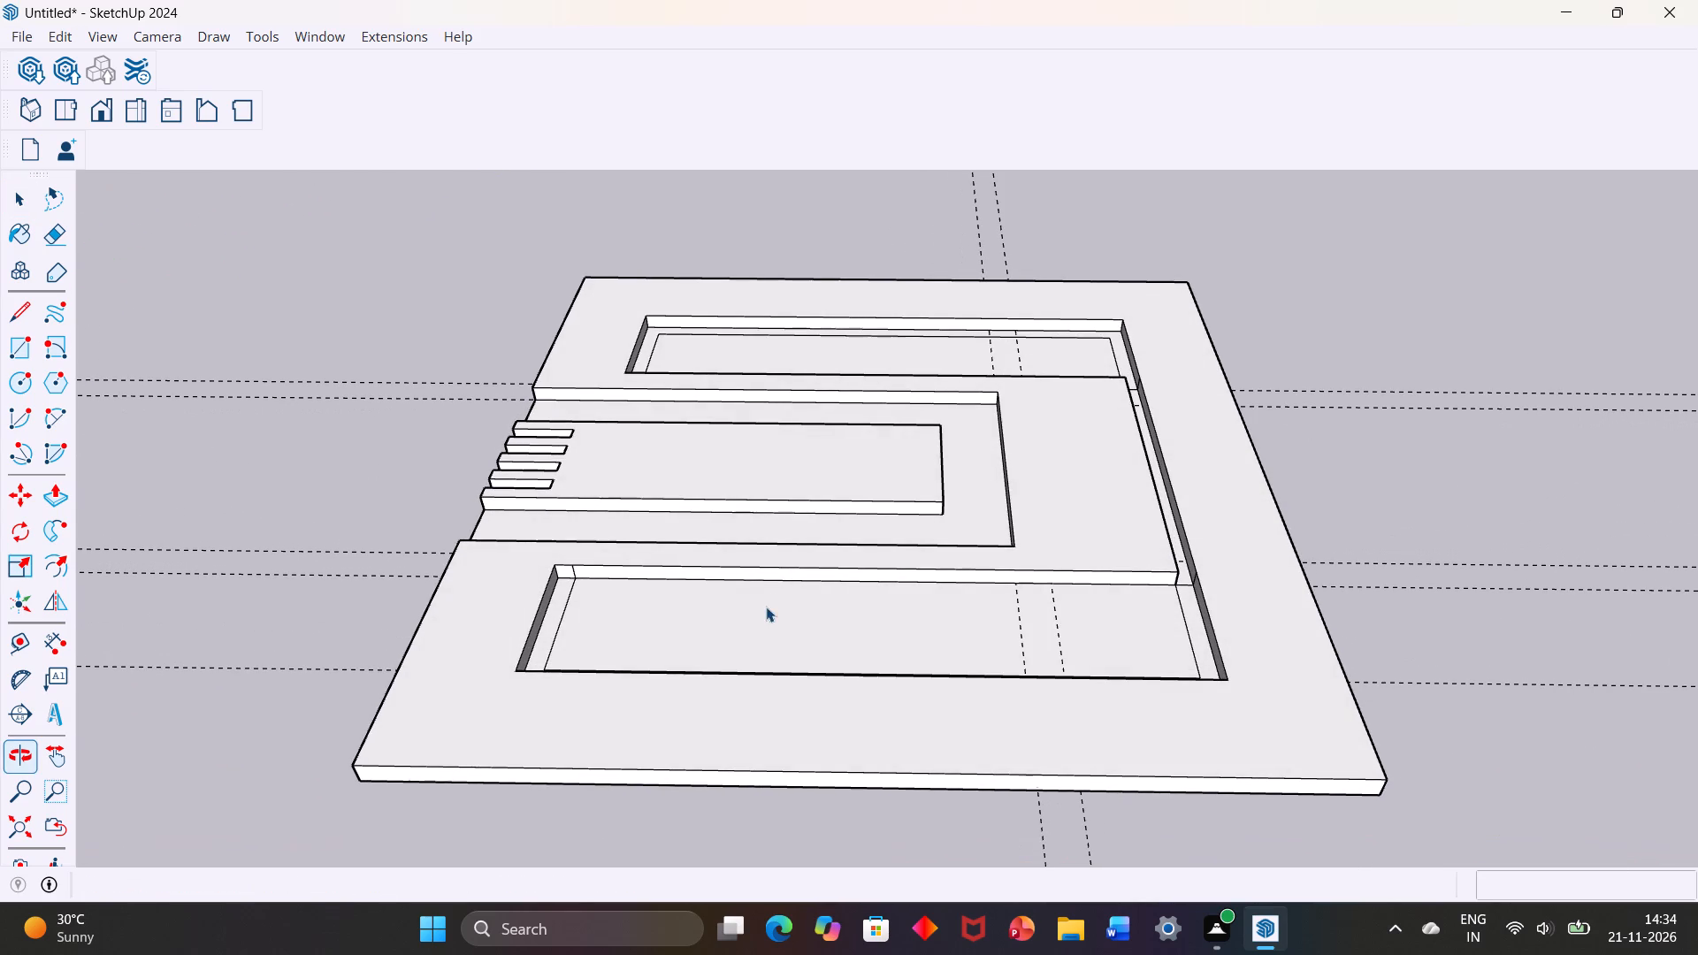
pyautogui.scroll(1, 789, 541)
pyautogui.moveTo(789, 541); pyautogui.dragTo(808, 640, button='middle')
pyautogui.scroll(1, 808, 640)
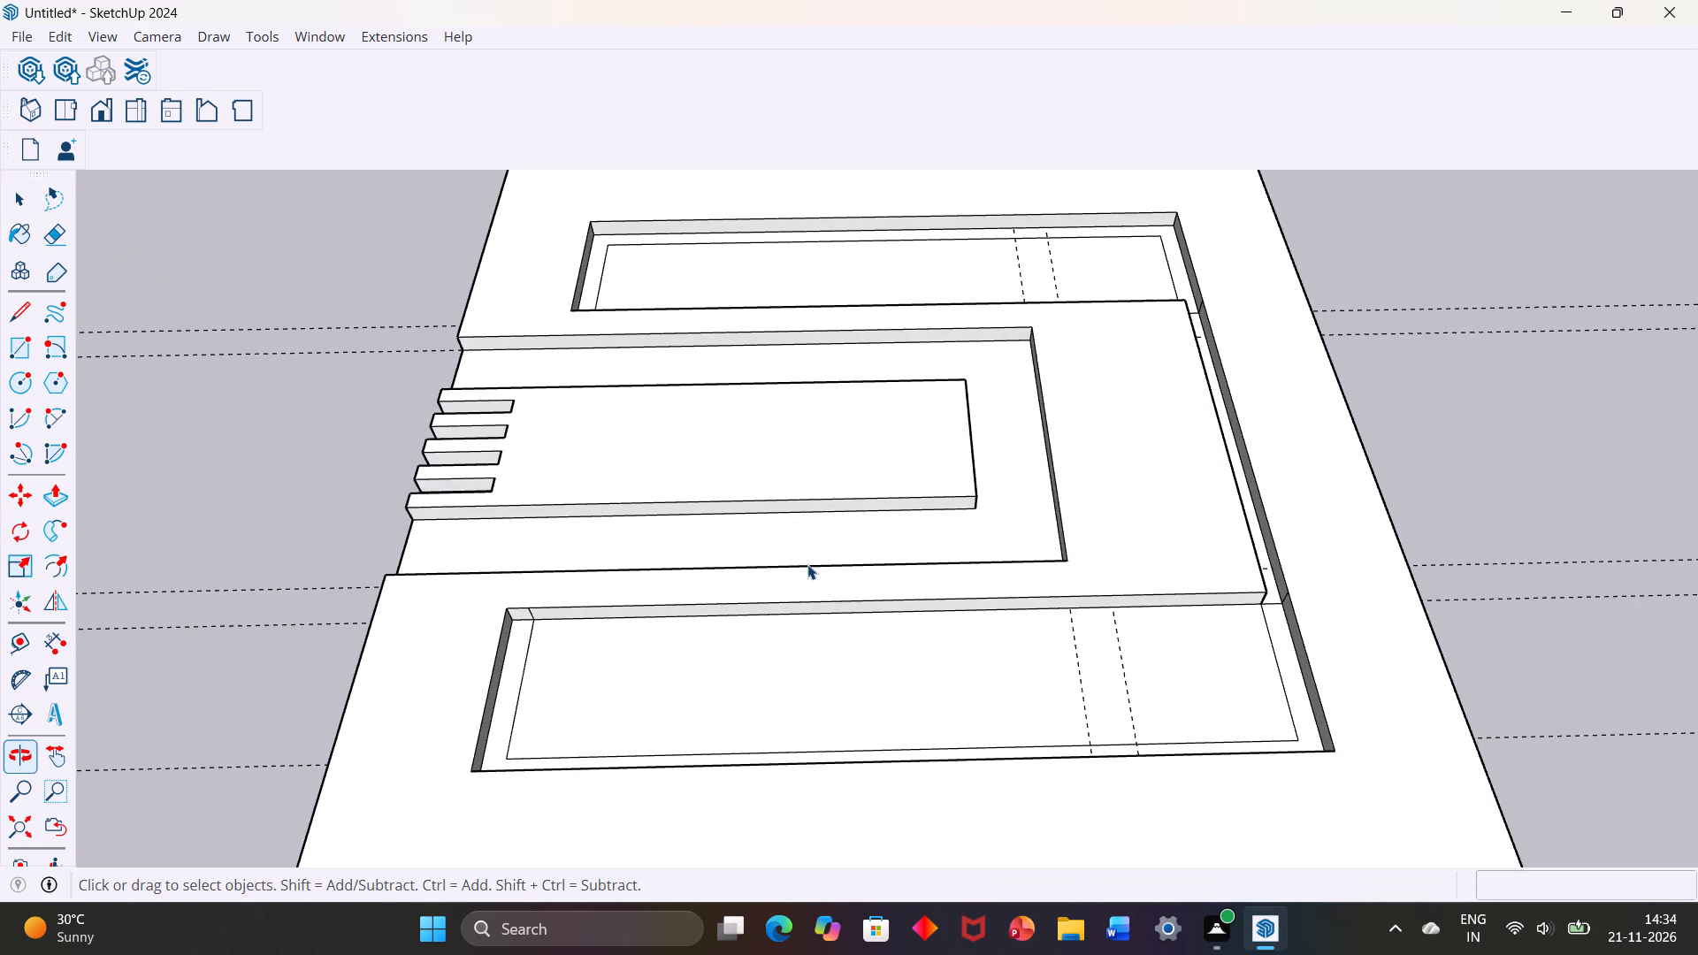
pyautogui.scroll(-3, 785, 459)
pyautogui.moveTo(788, 562); pyautogui.dragTo(795, 494, button='middle')
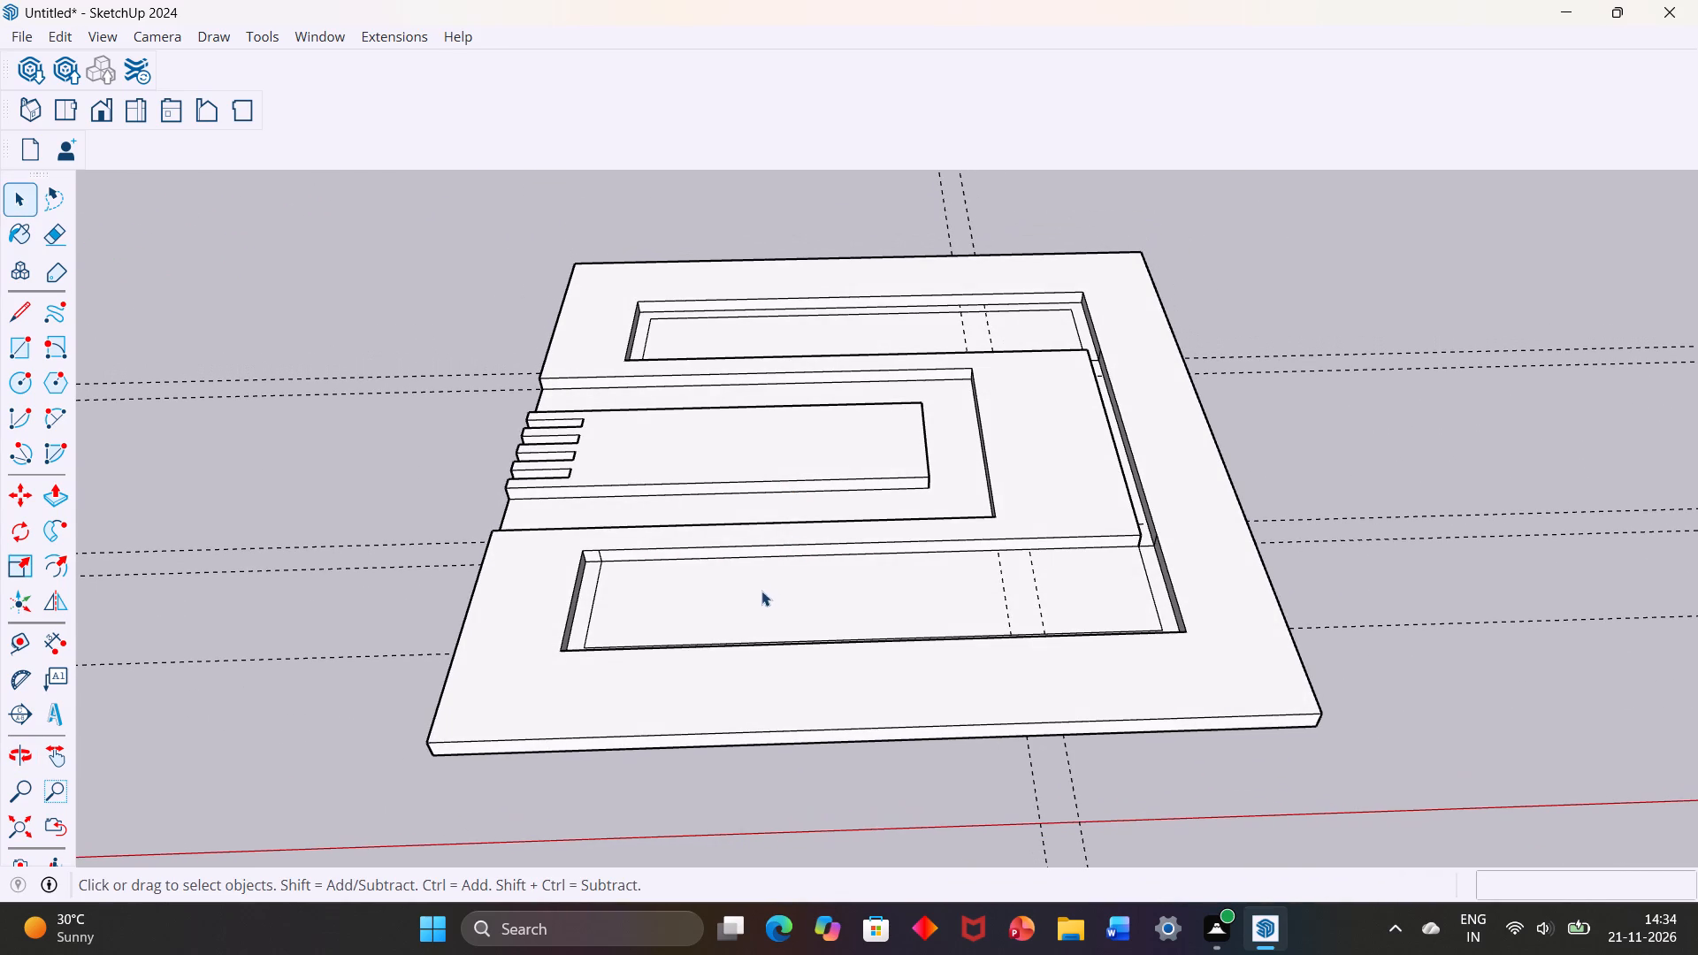
pyautogui.scroll(2, 748, 577)
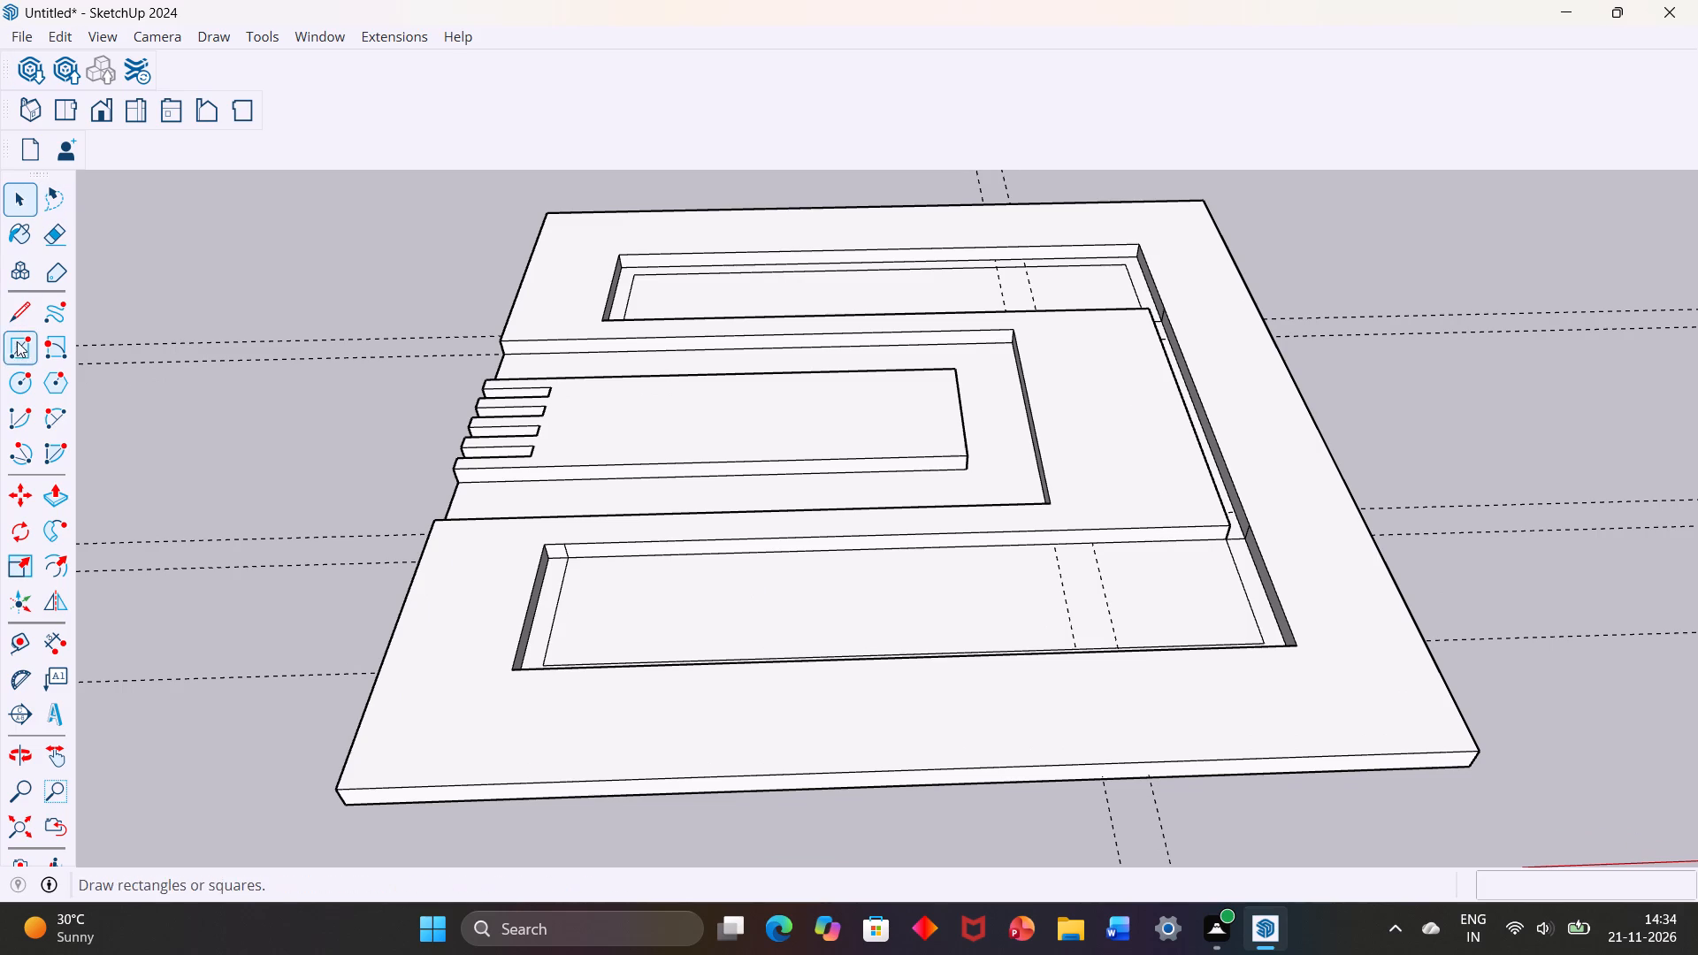
# Draw a circle of about 10 9/16" radius on the ground beside the slotted side of the 12' by 12' slab.
pyautogui.click(26, 386)
pyautogui.click(254, 303)
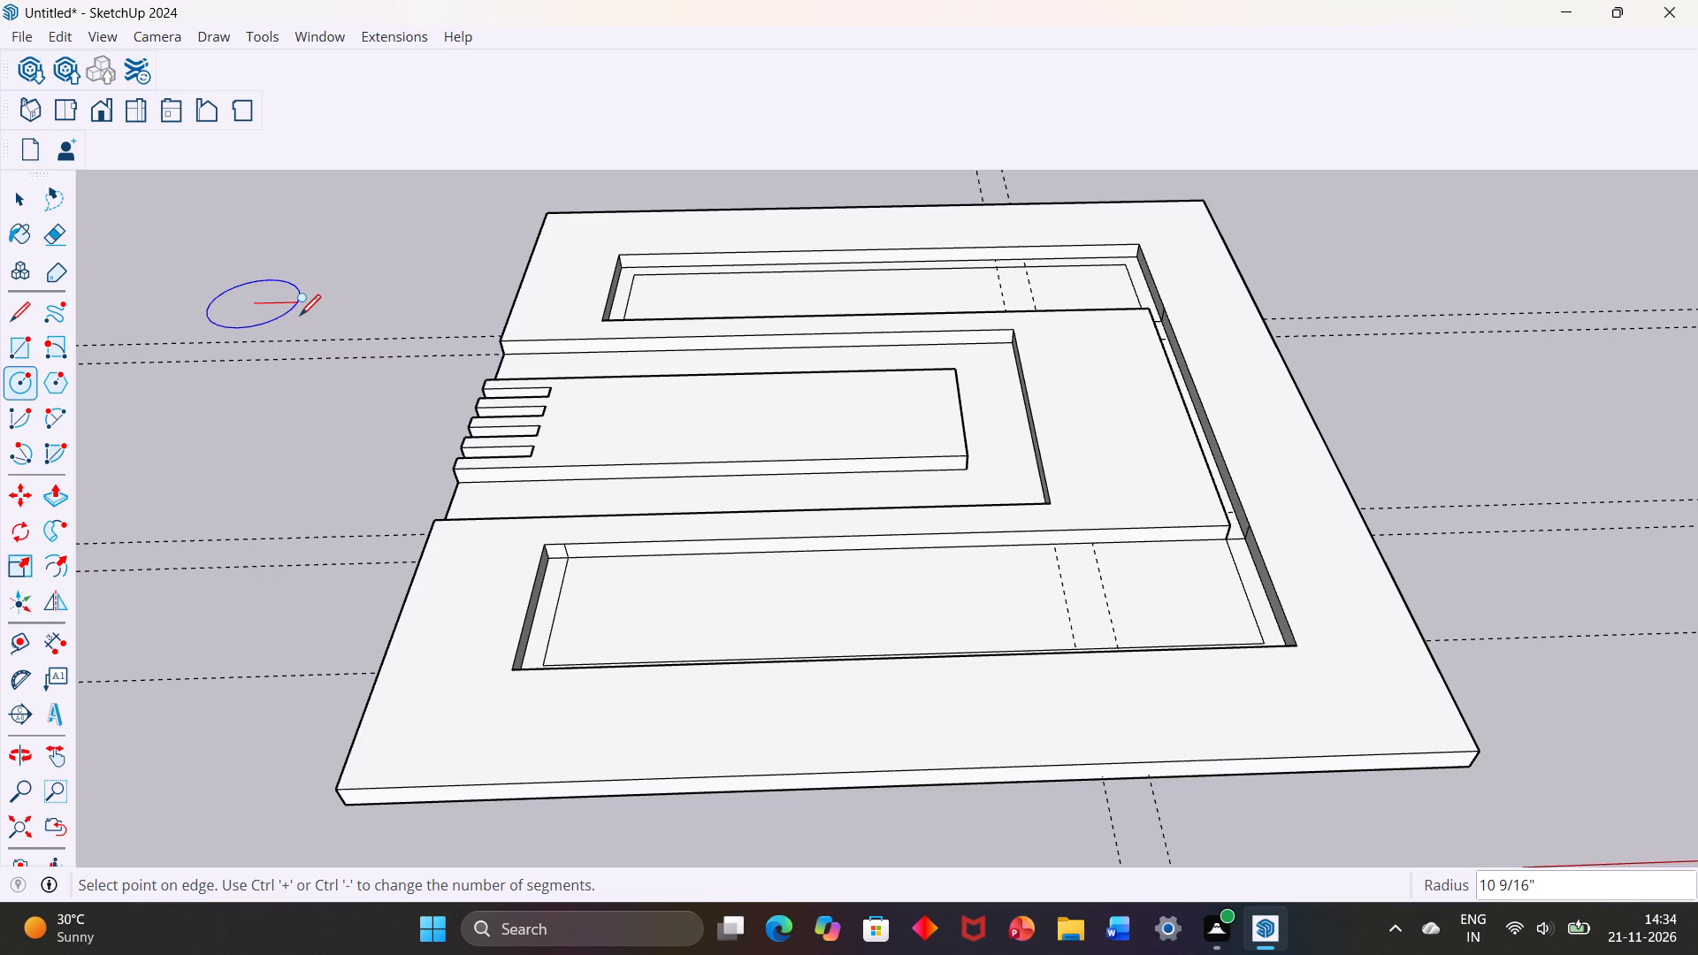
pyautogui.press('3')
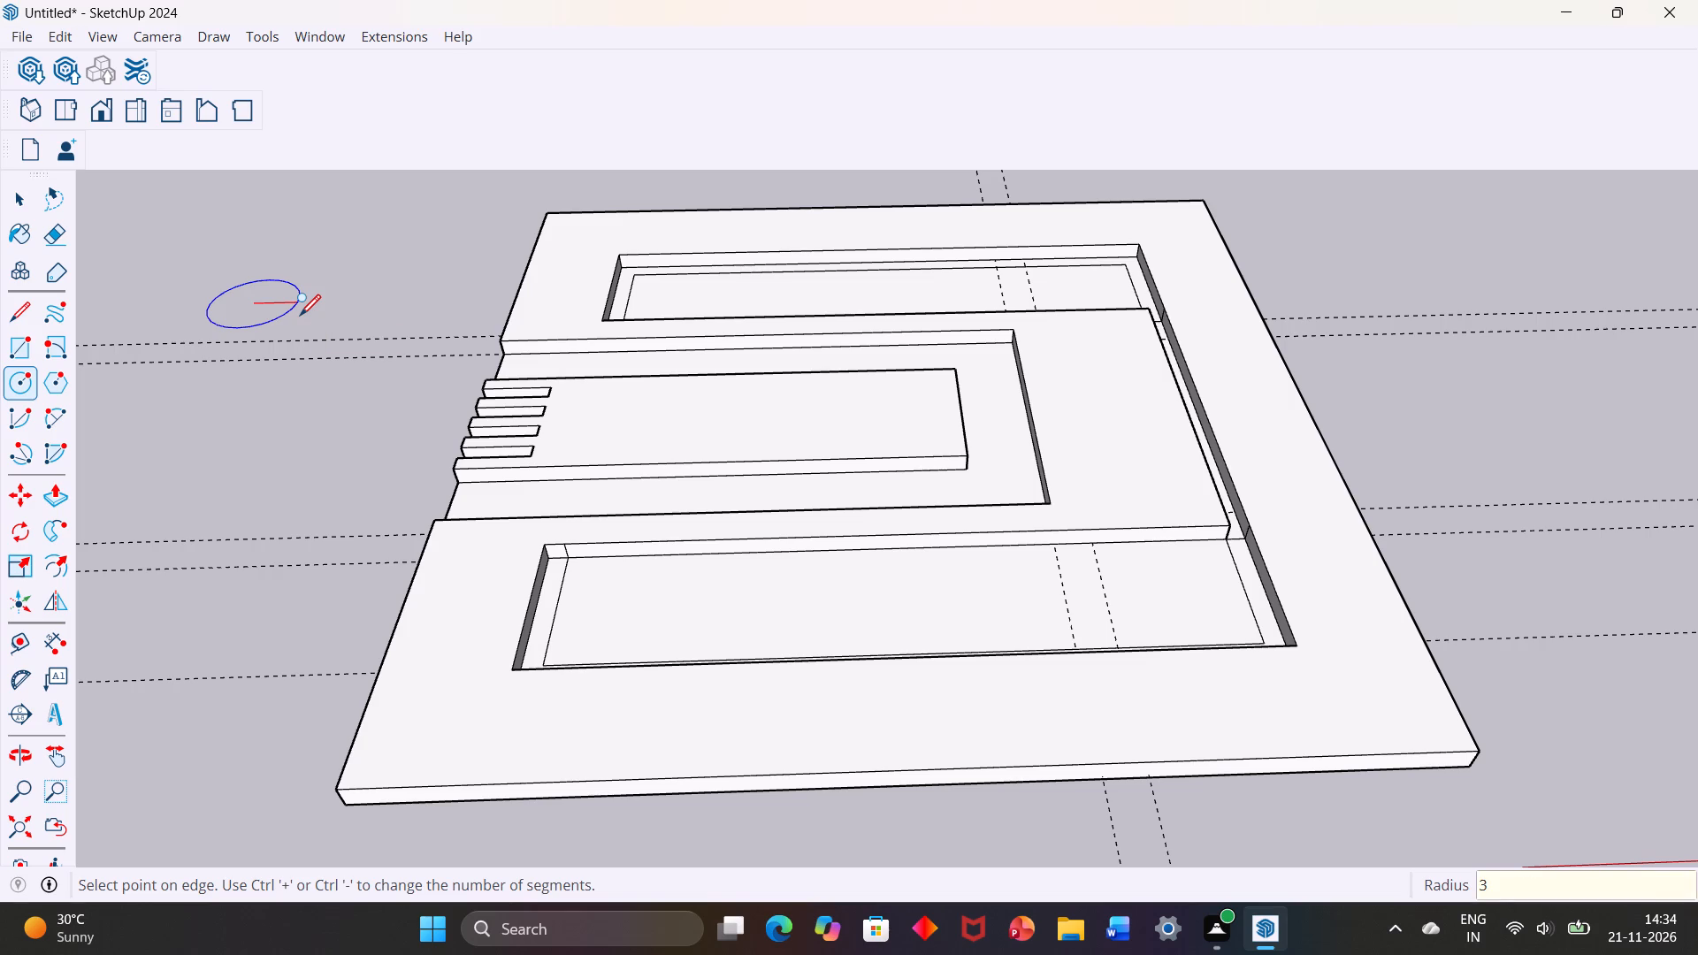
pyautogui.click(300, 314)
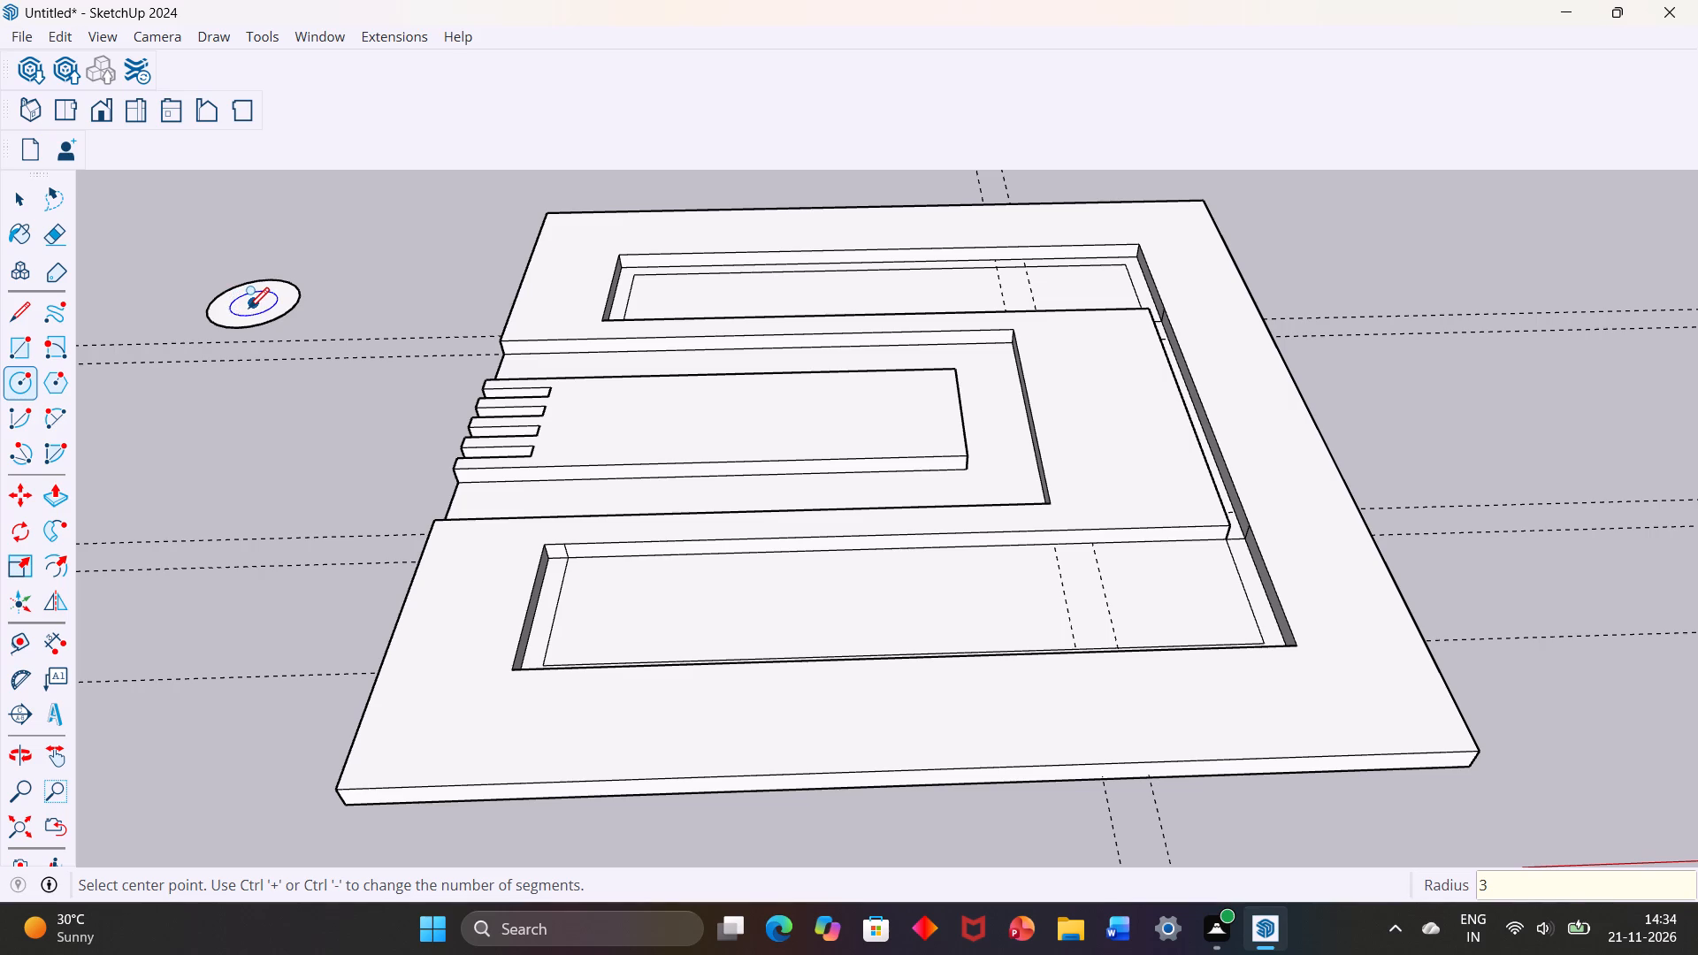
pyautogui.click(255, 304)
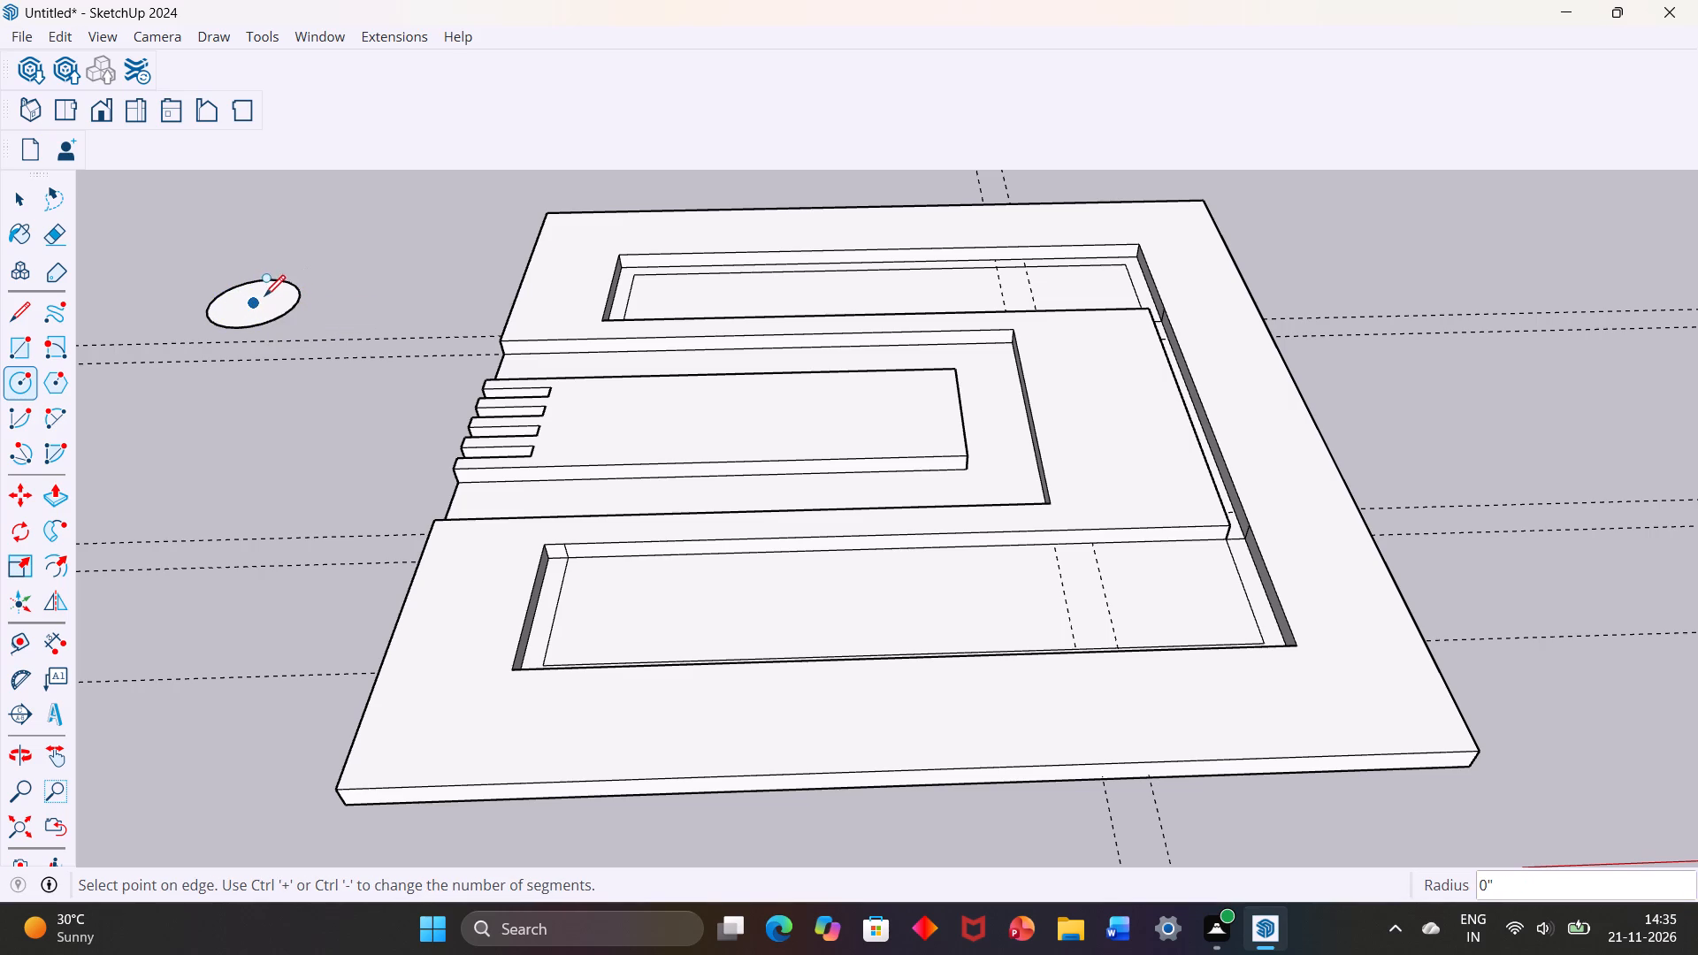
pyautogui.press('Escape')
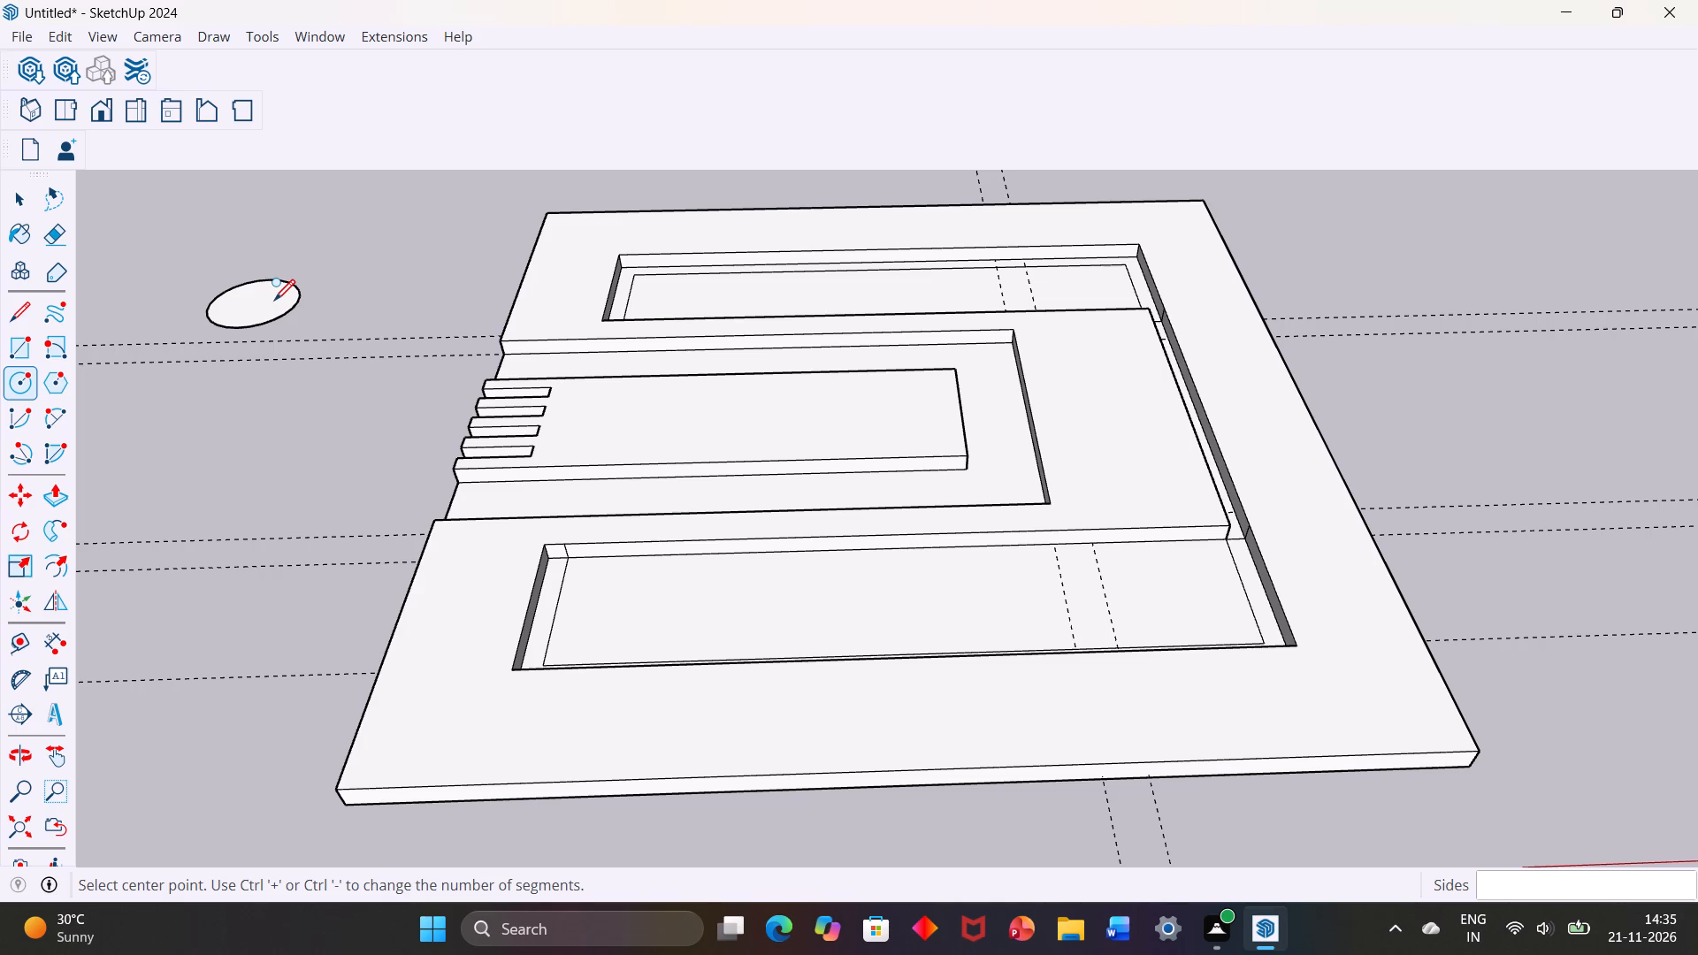
# Draw a 3" radius circle on the floor of the recess nearest the red axis, toward its slotted-side end.
pyautogui.scroll(-3, 287, 294)
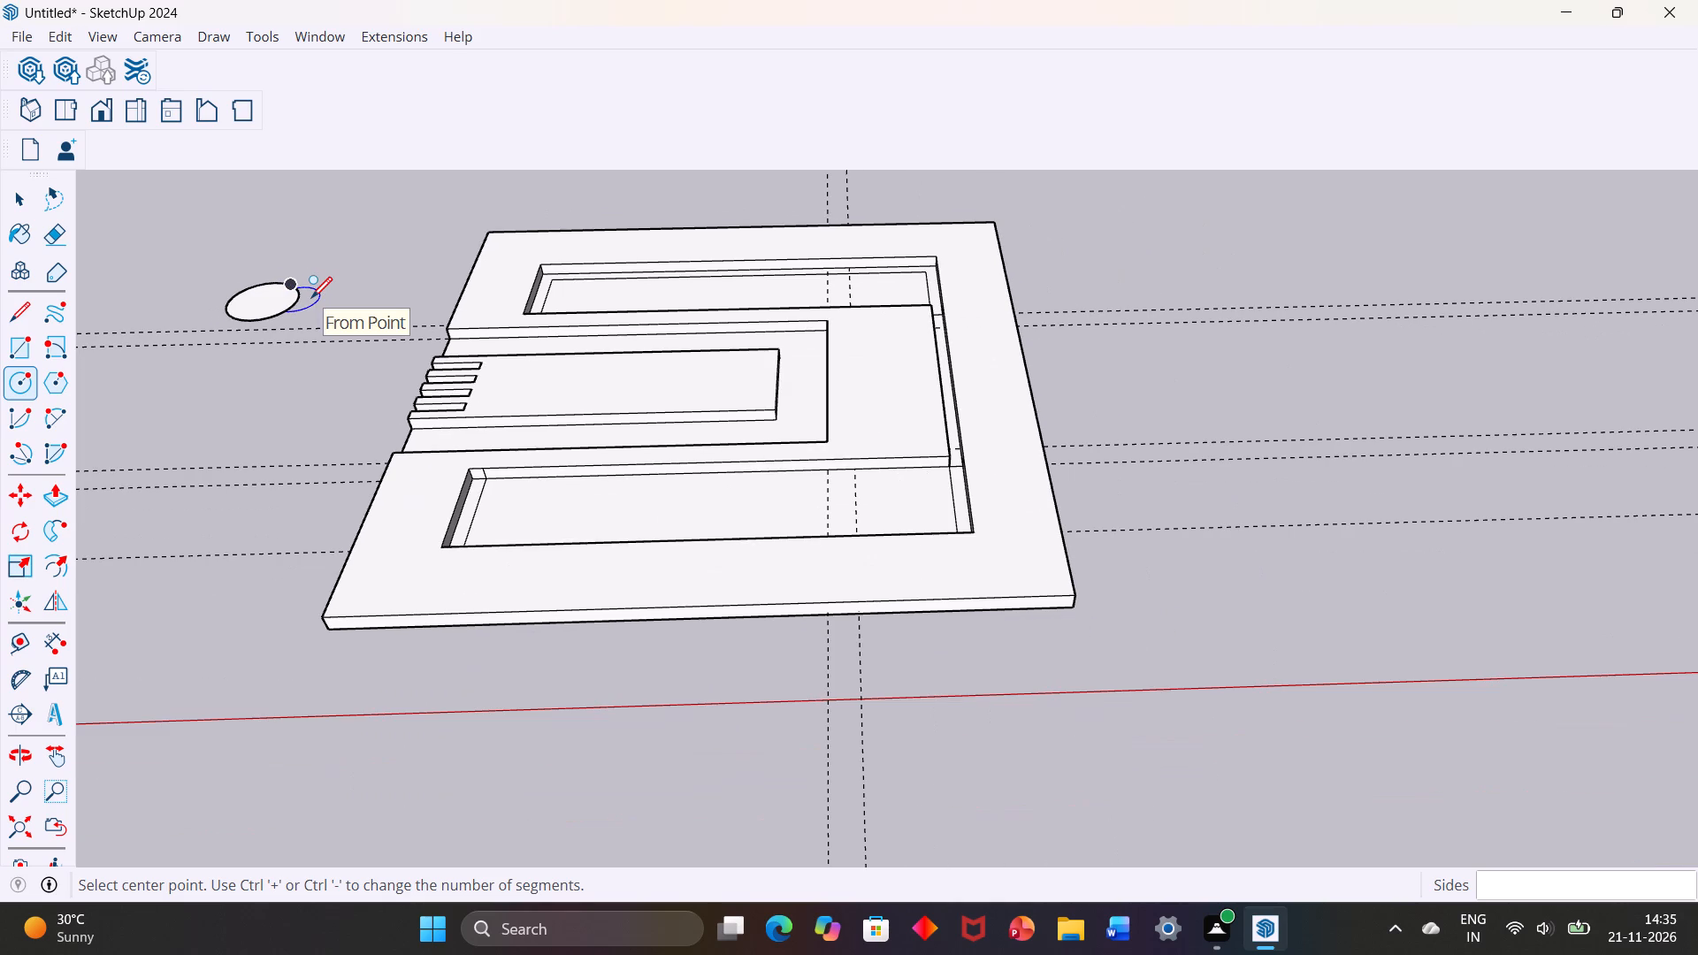
pyautogui.scroll(3, 558, 521)
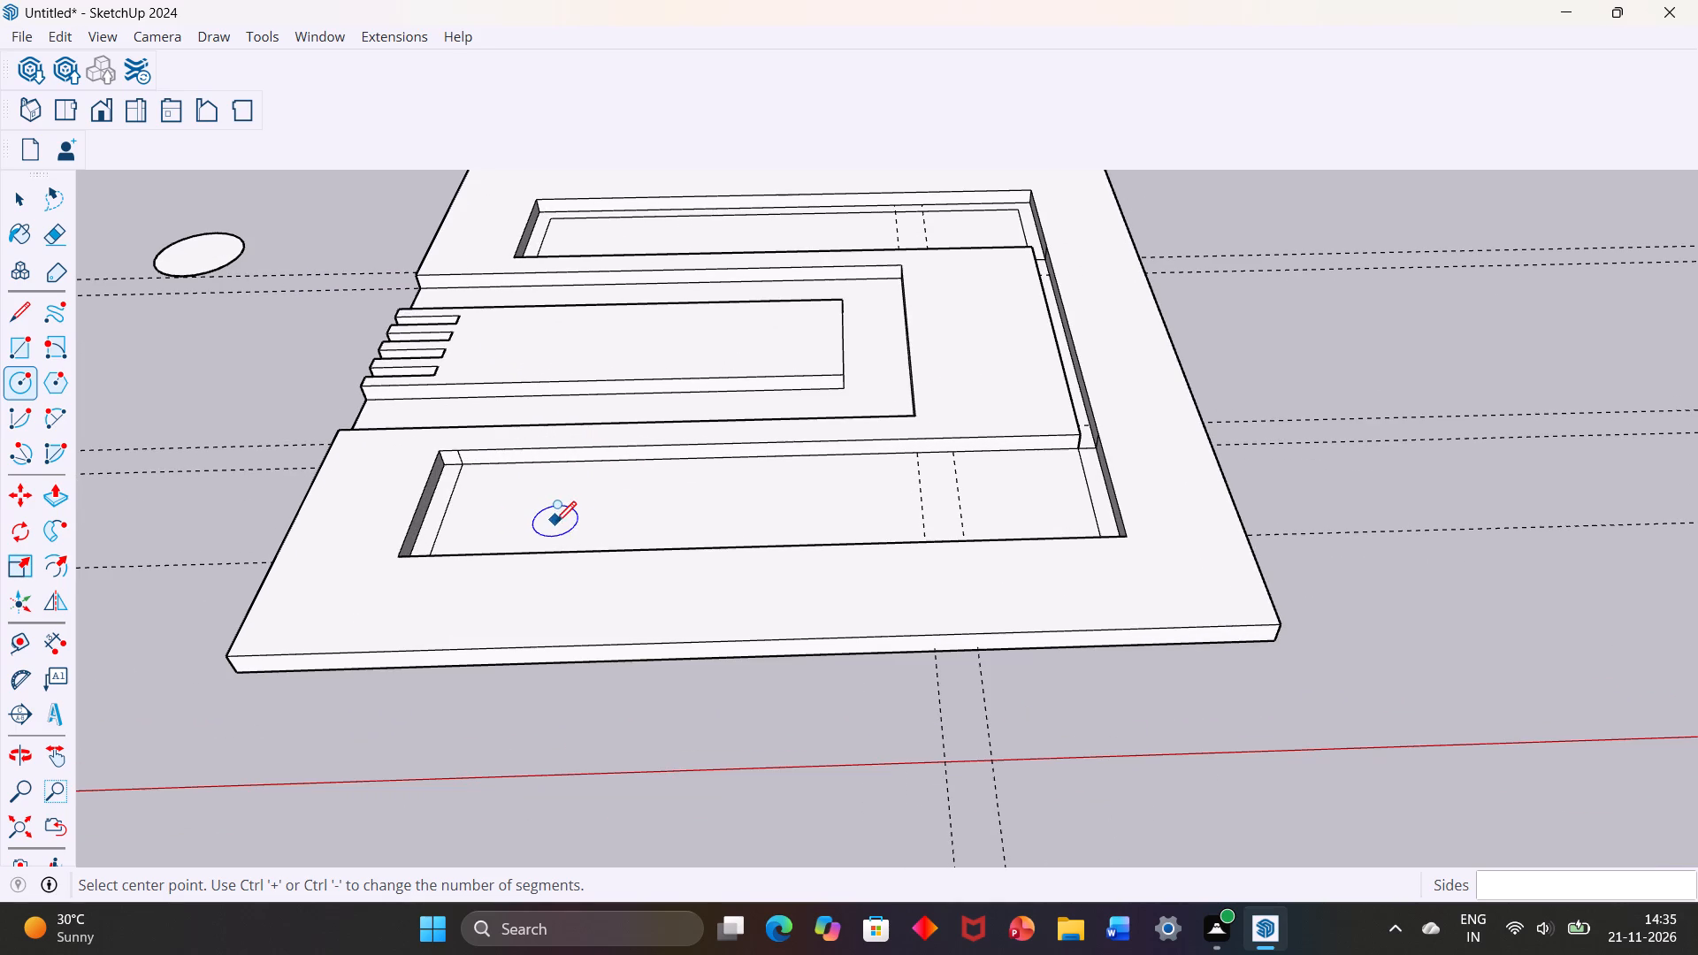
pyautogui.click(537, 501)
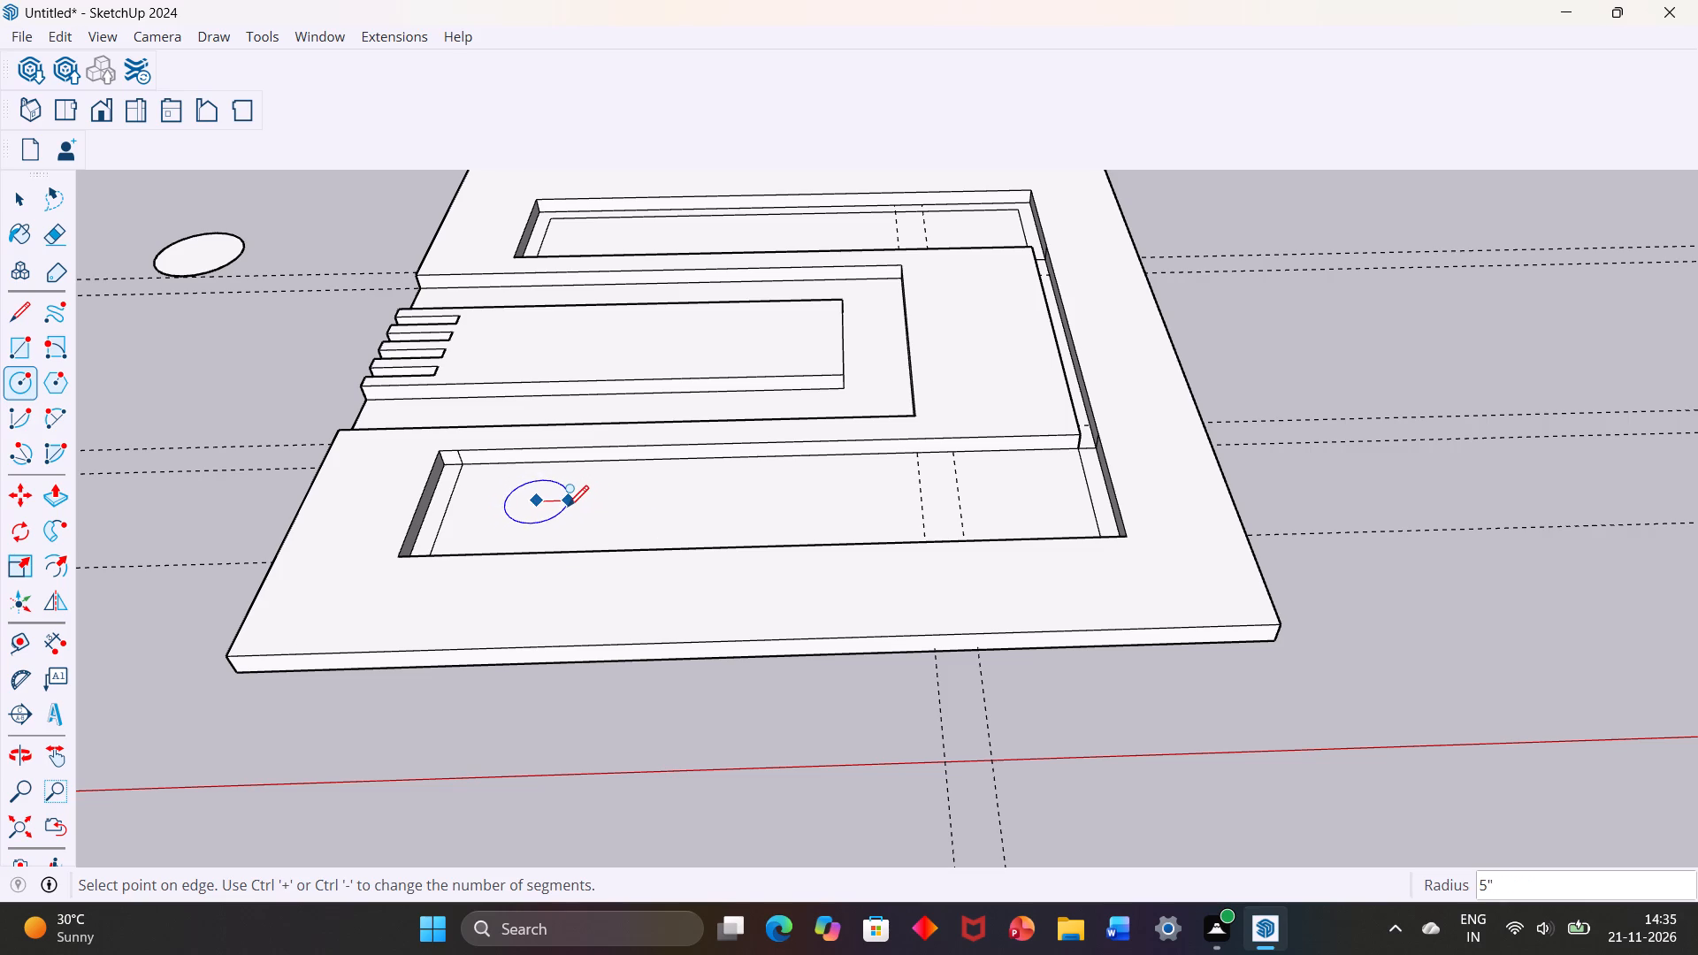
pyautogui.press('3')
pyautogui.press('Return')
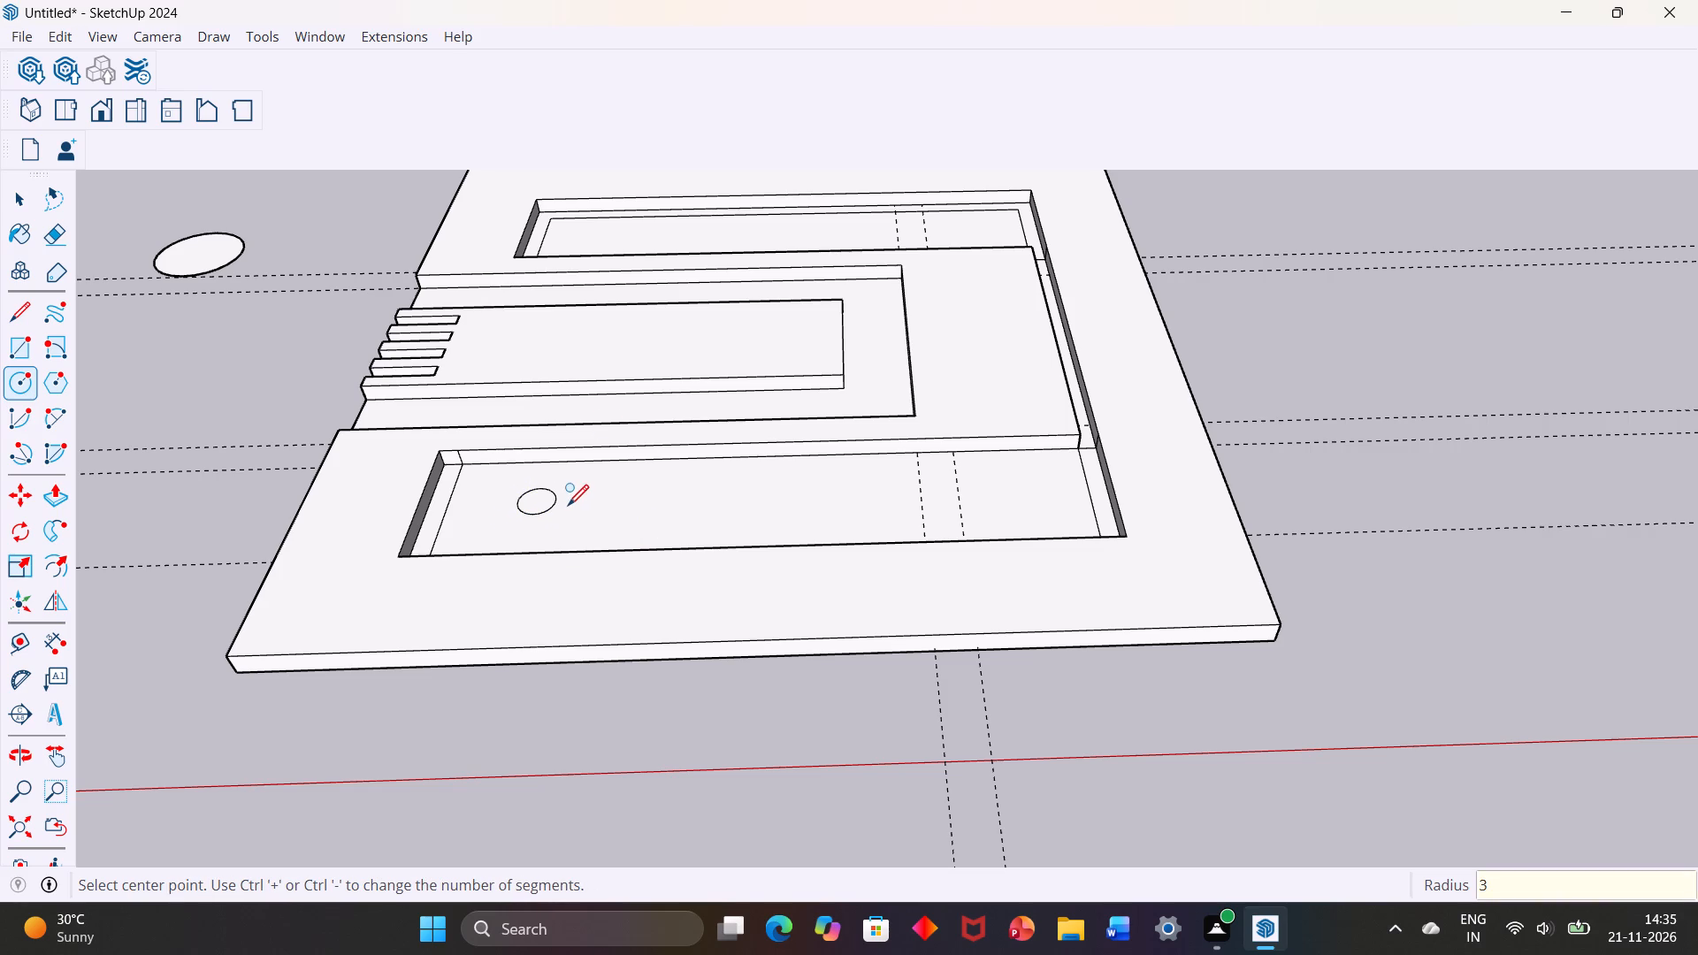
pyautogui.scroll(3, 539, 474)
pyautogui.scroll(-4, 514, 494)
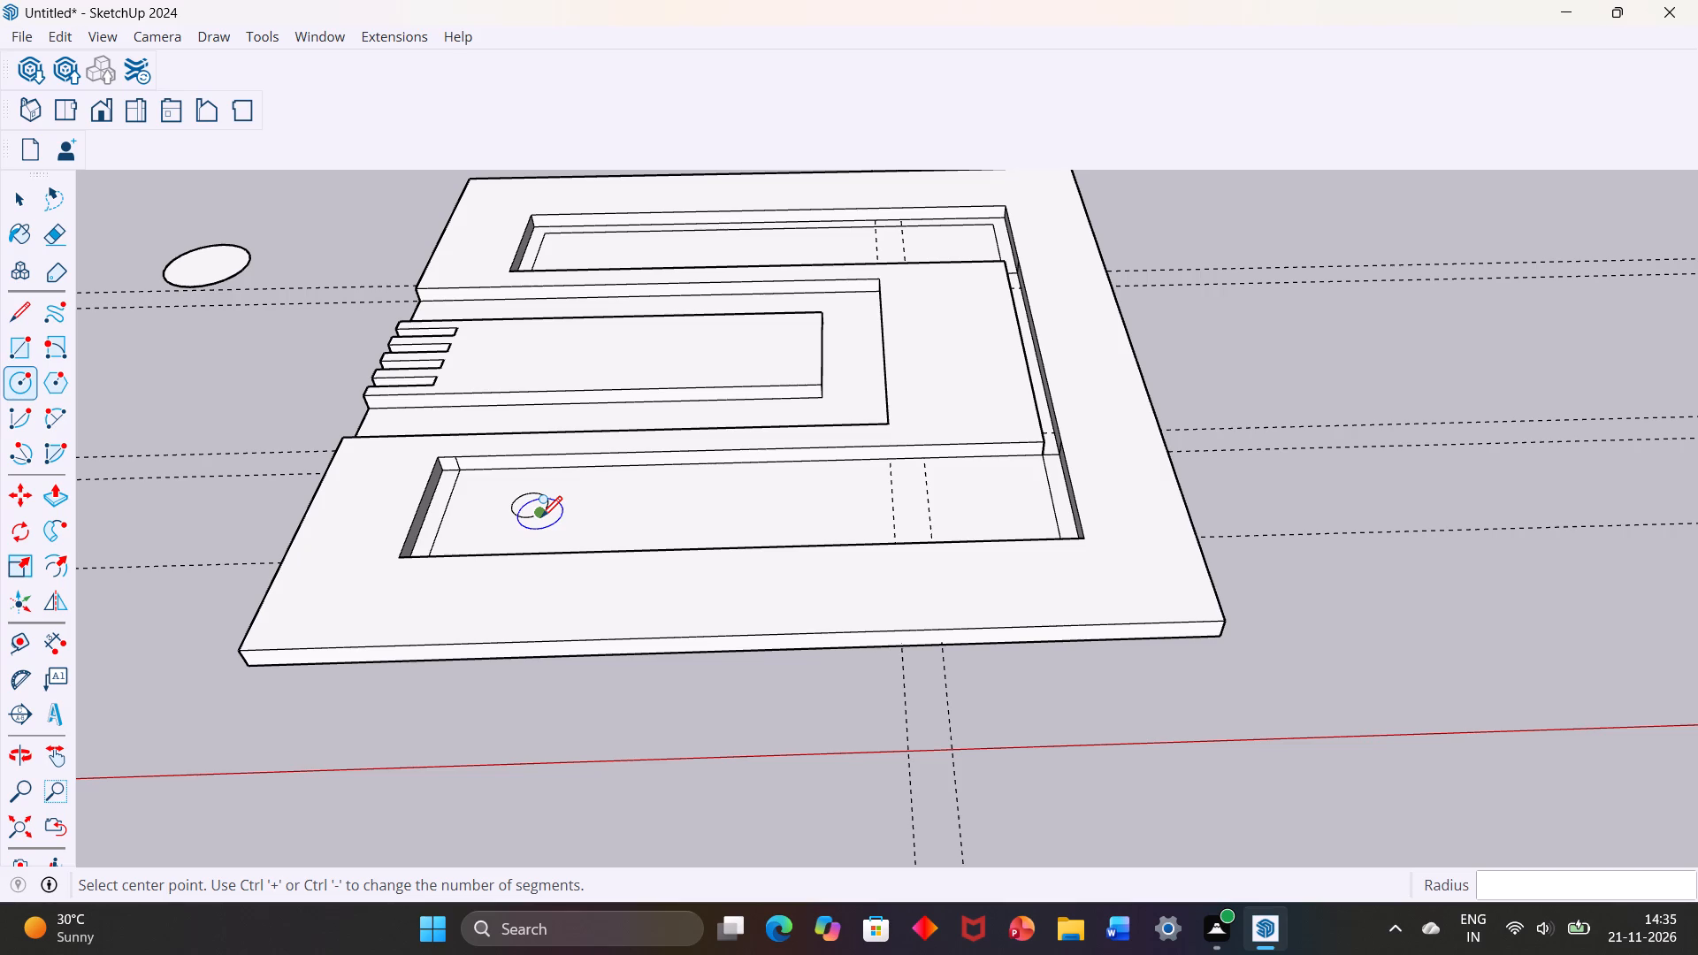
# Examine the circle in the recess and the rest of the 12' by 12' slab from the slotted side.
pyautogui.moveTo(718, 421); pyautogui.dragTo(976, 369, button='middle')
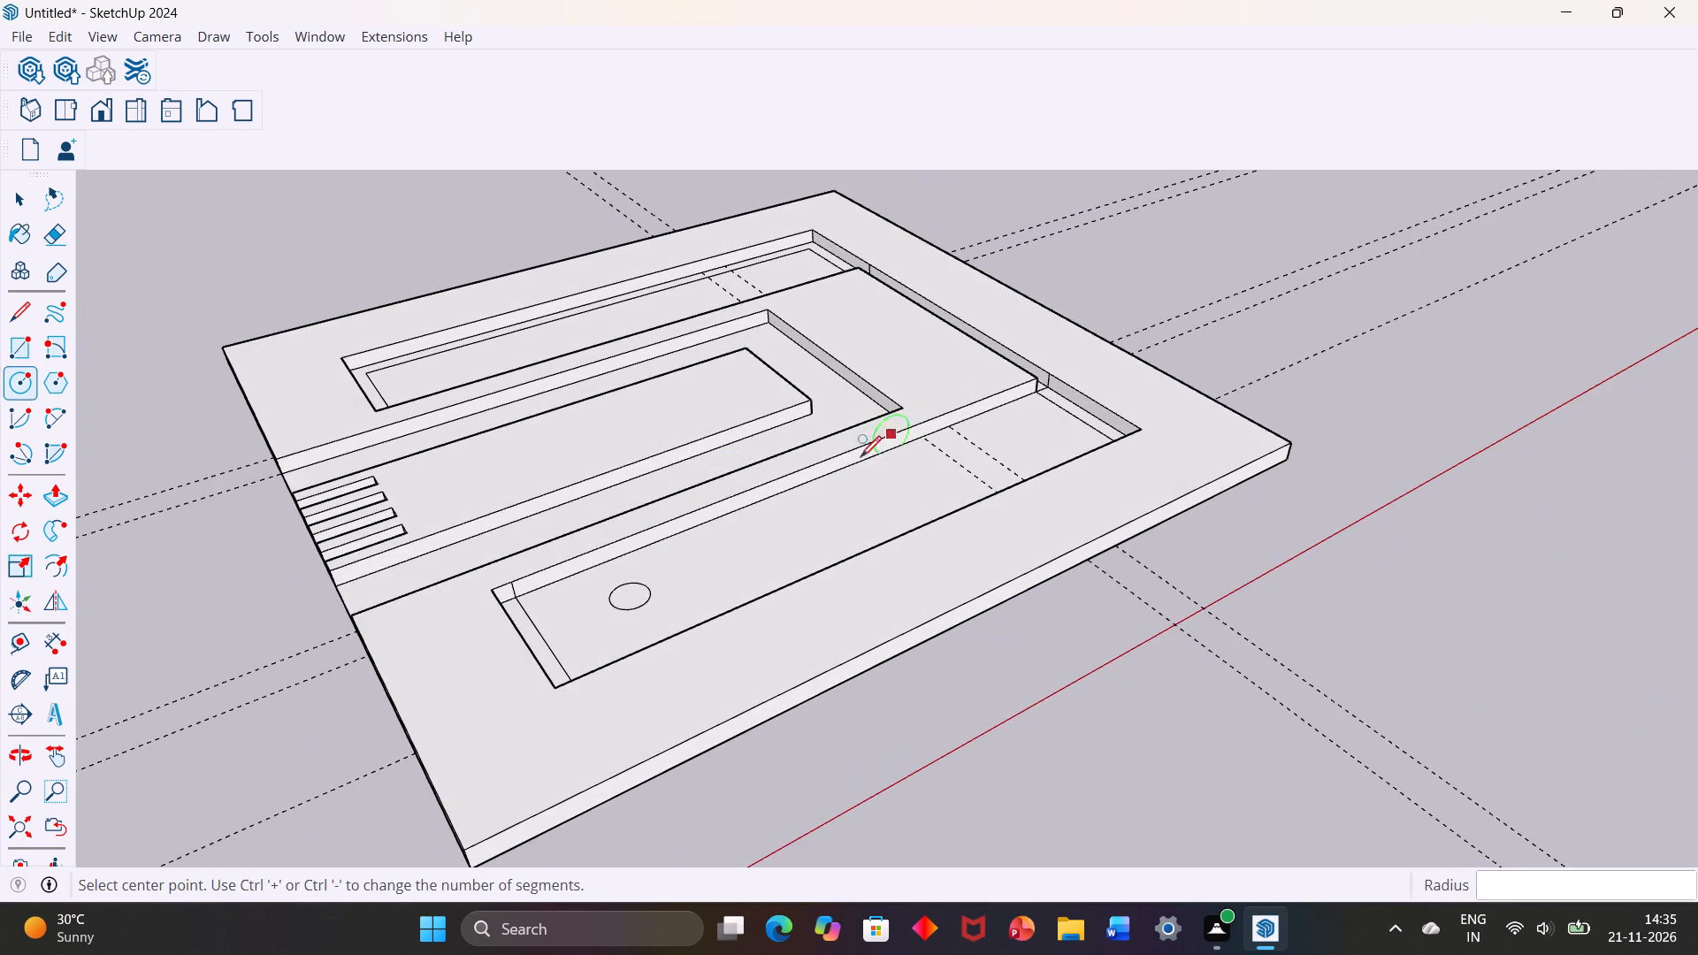
pyautogui.moveTo(859, 444); pyautogui.dragTo(1044, 411, button='middle')
pyautogui.moveTo(844, 558); pyautogui.dragTo(1044, 463, button='middle')
pyautogui.moveTo(773, 581); pyautogui.dragTo(942, 546, button='middle')
pyautogui.scroll(-4, 812, 576)
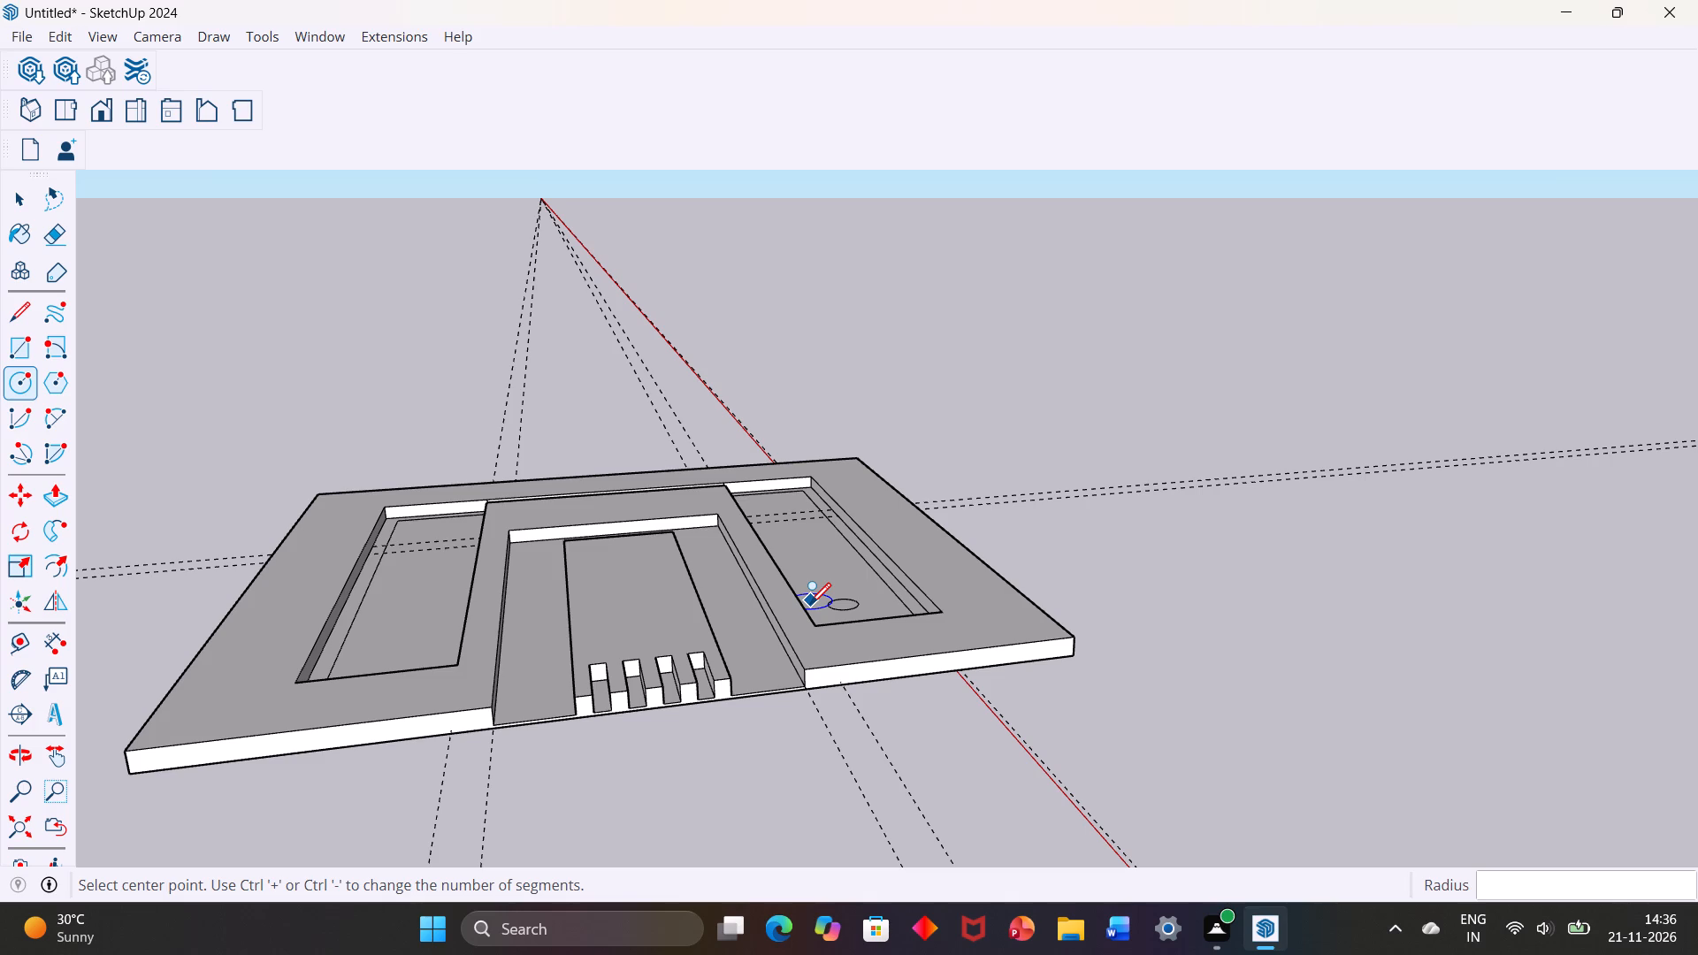
pyautogui.scroll(-4, 790, 597)
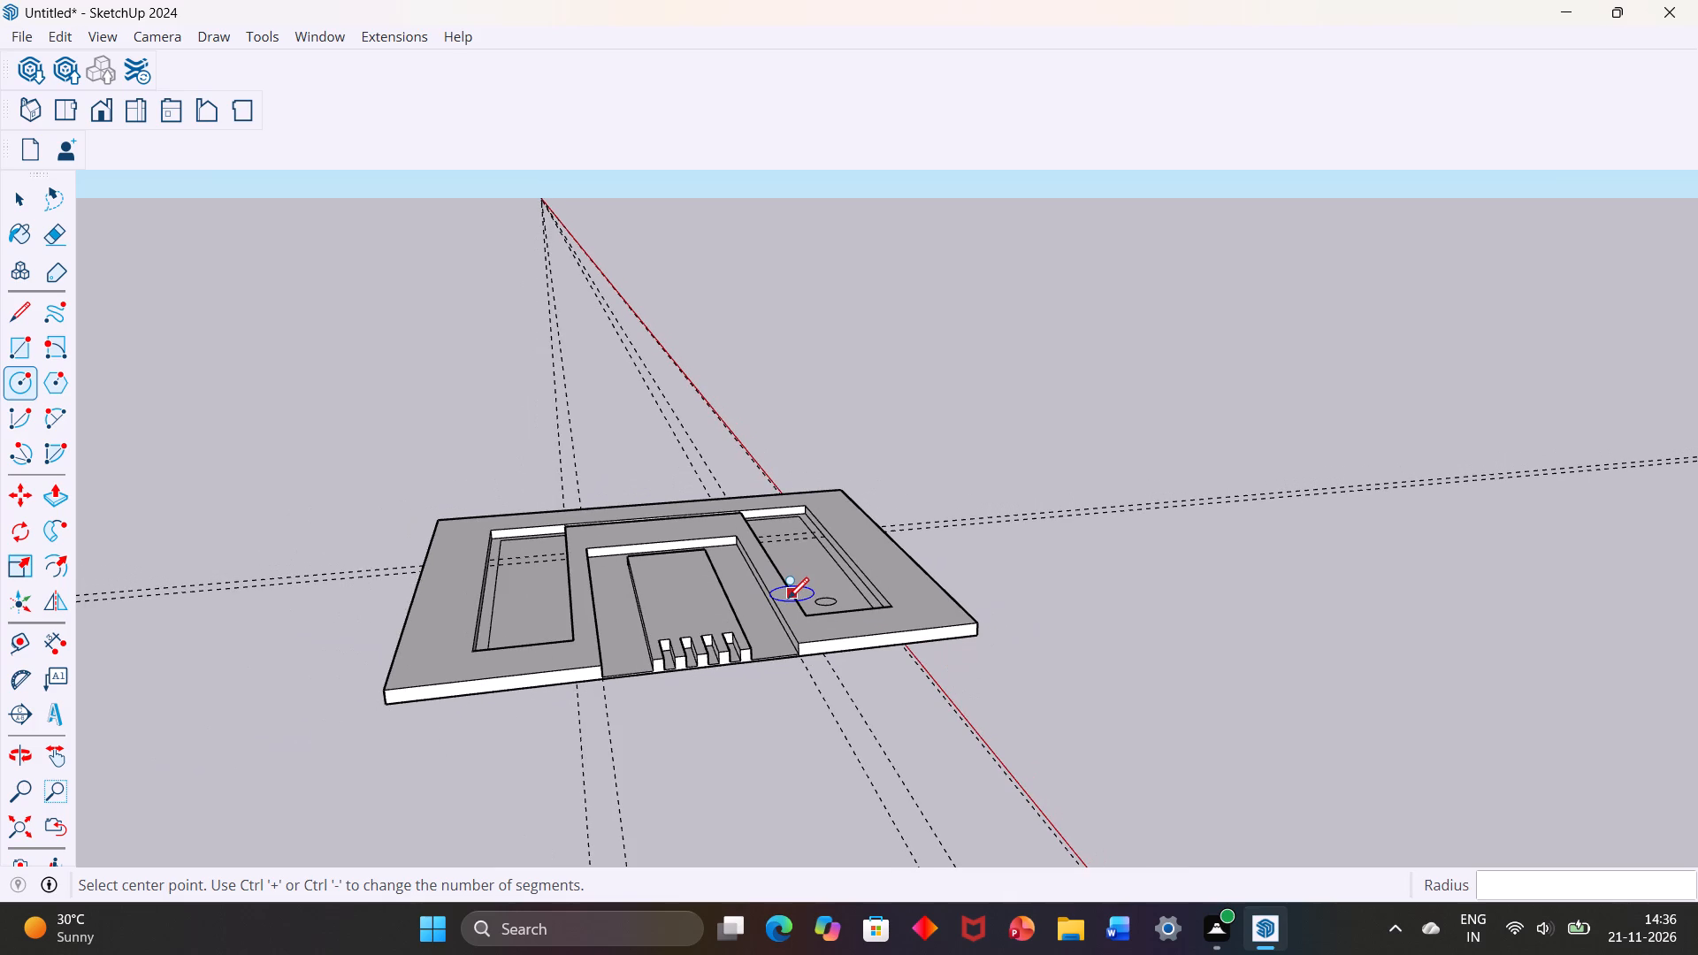
pyautogui.press('space')
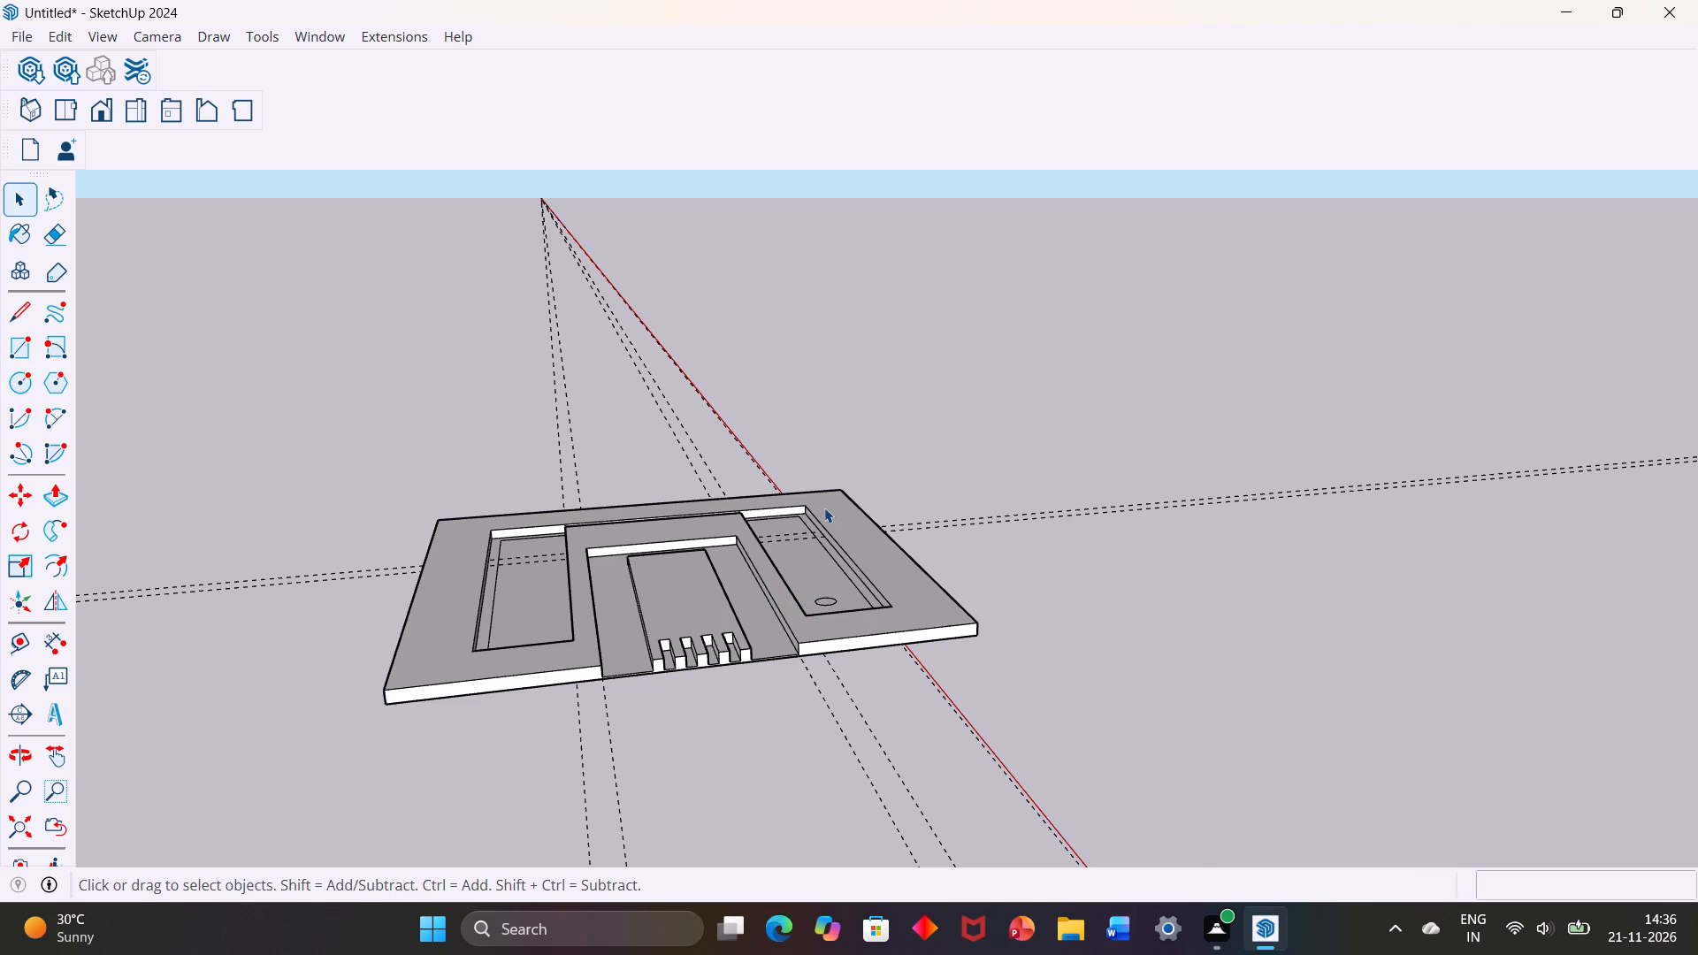
pyautogui.scroll(-4, 823, 508)
pyautogui.scroll(3, 904, 498)
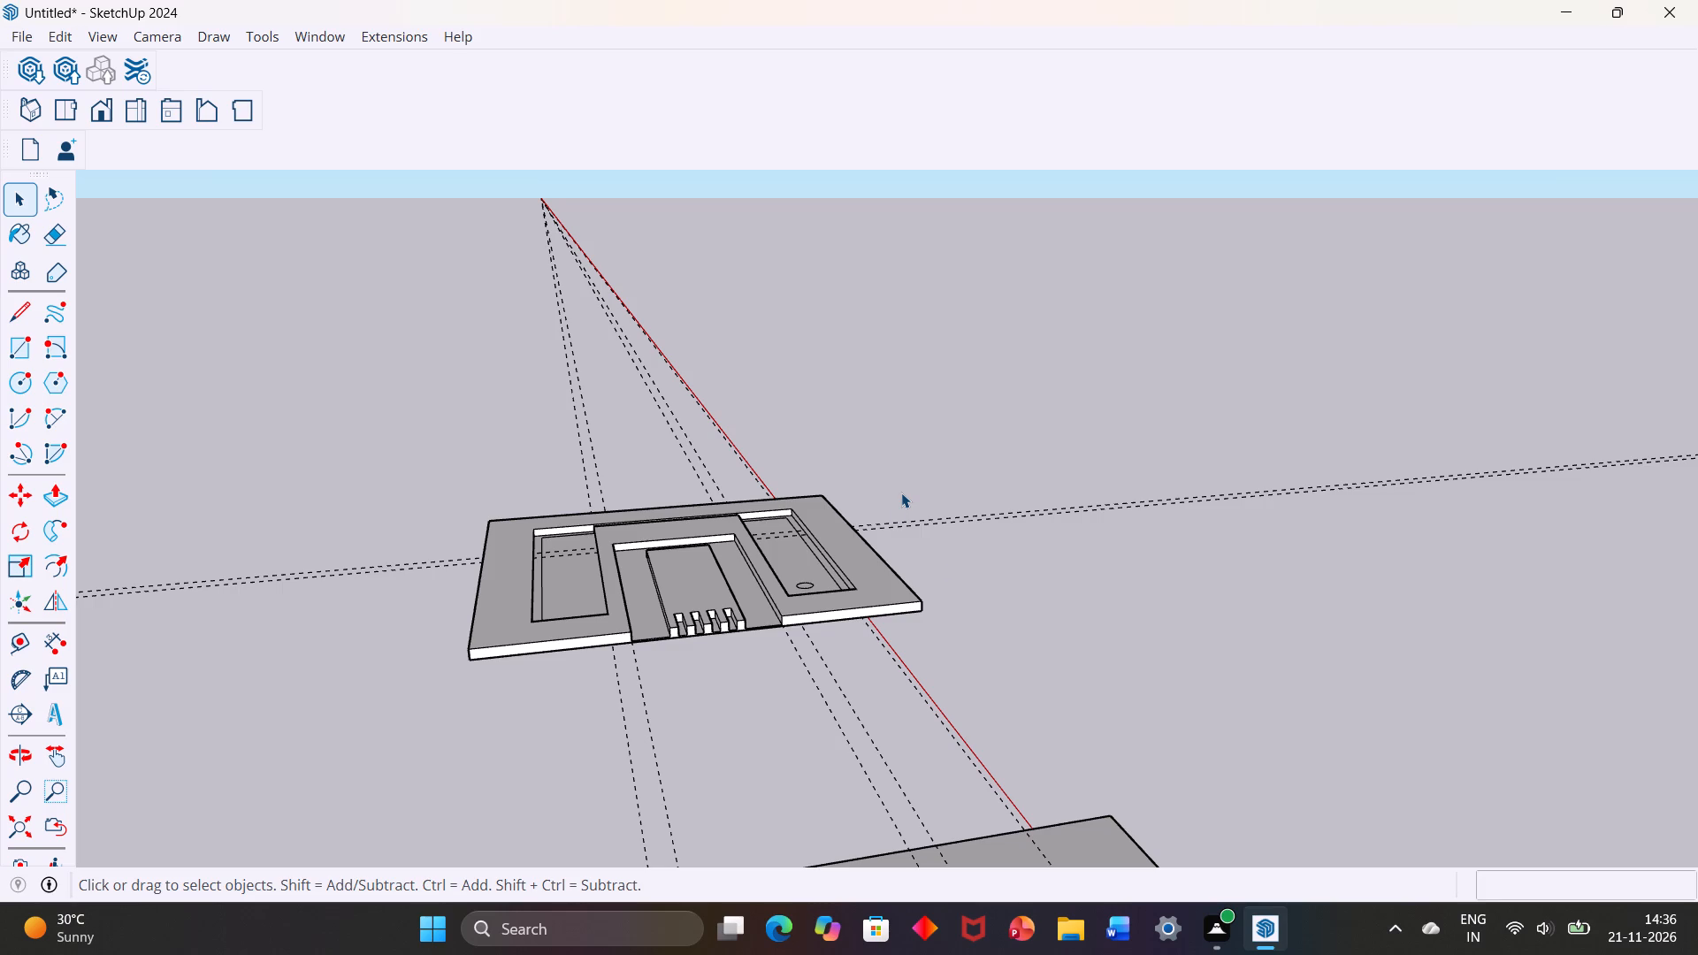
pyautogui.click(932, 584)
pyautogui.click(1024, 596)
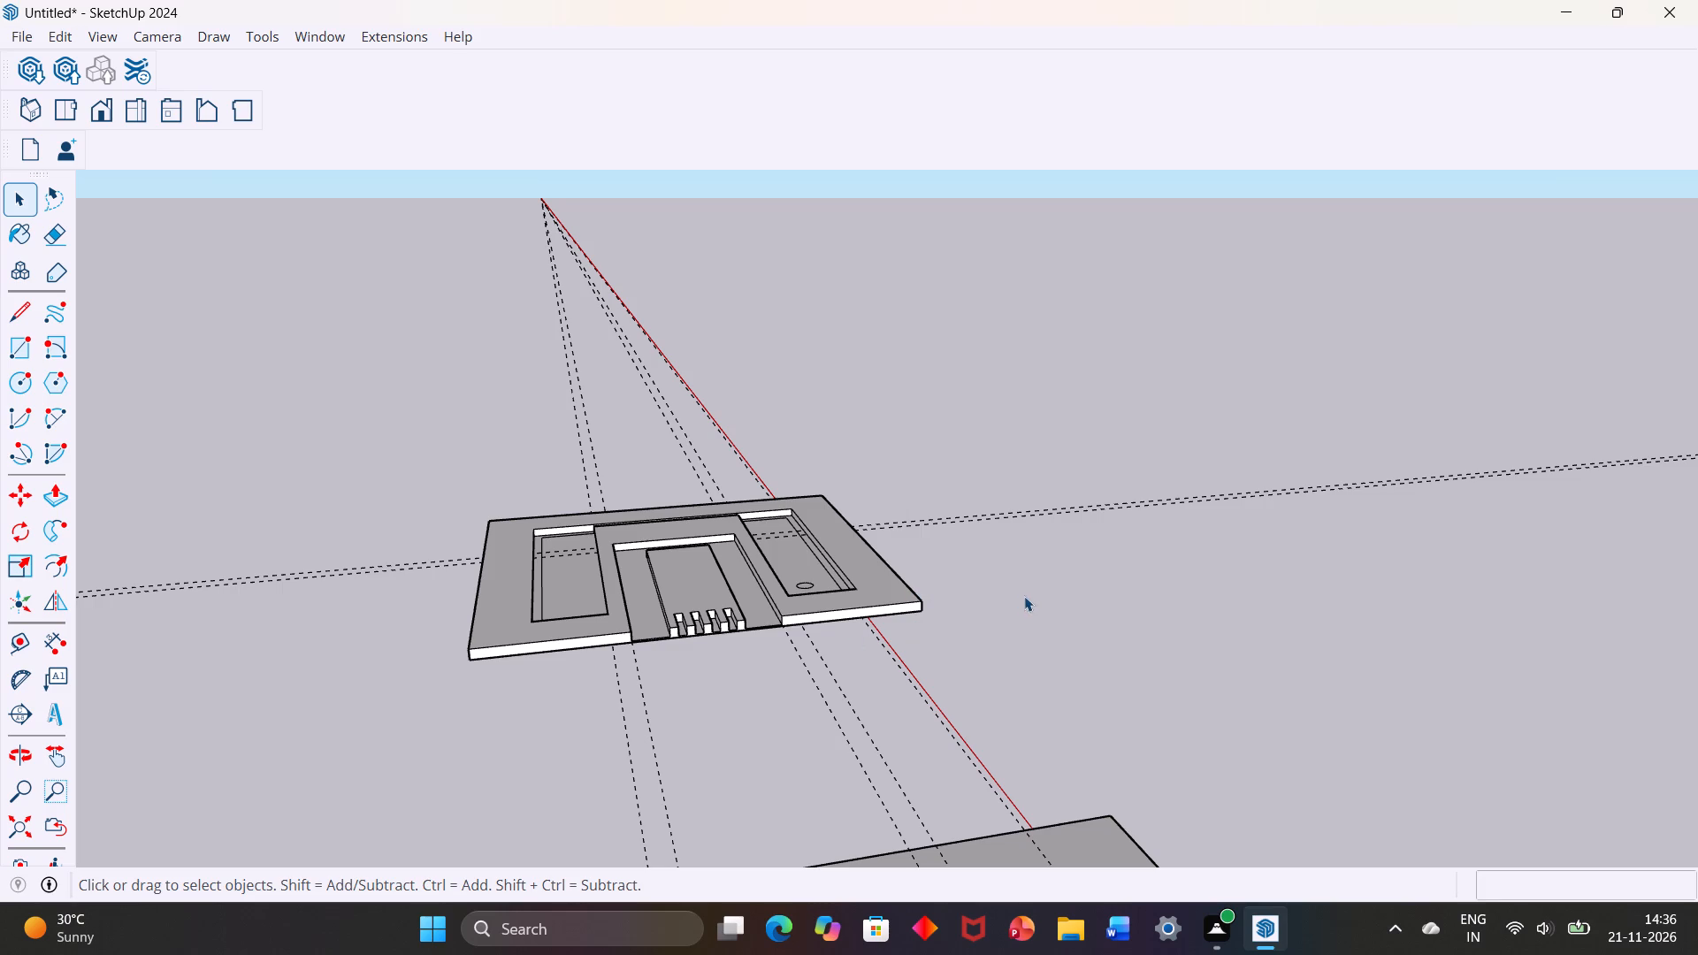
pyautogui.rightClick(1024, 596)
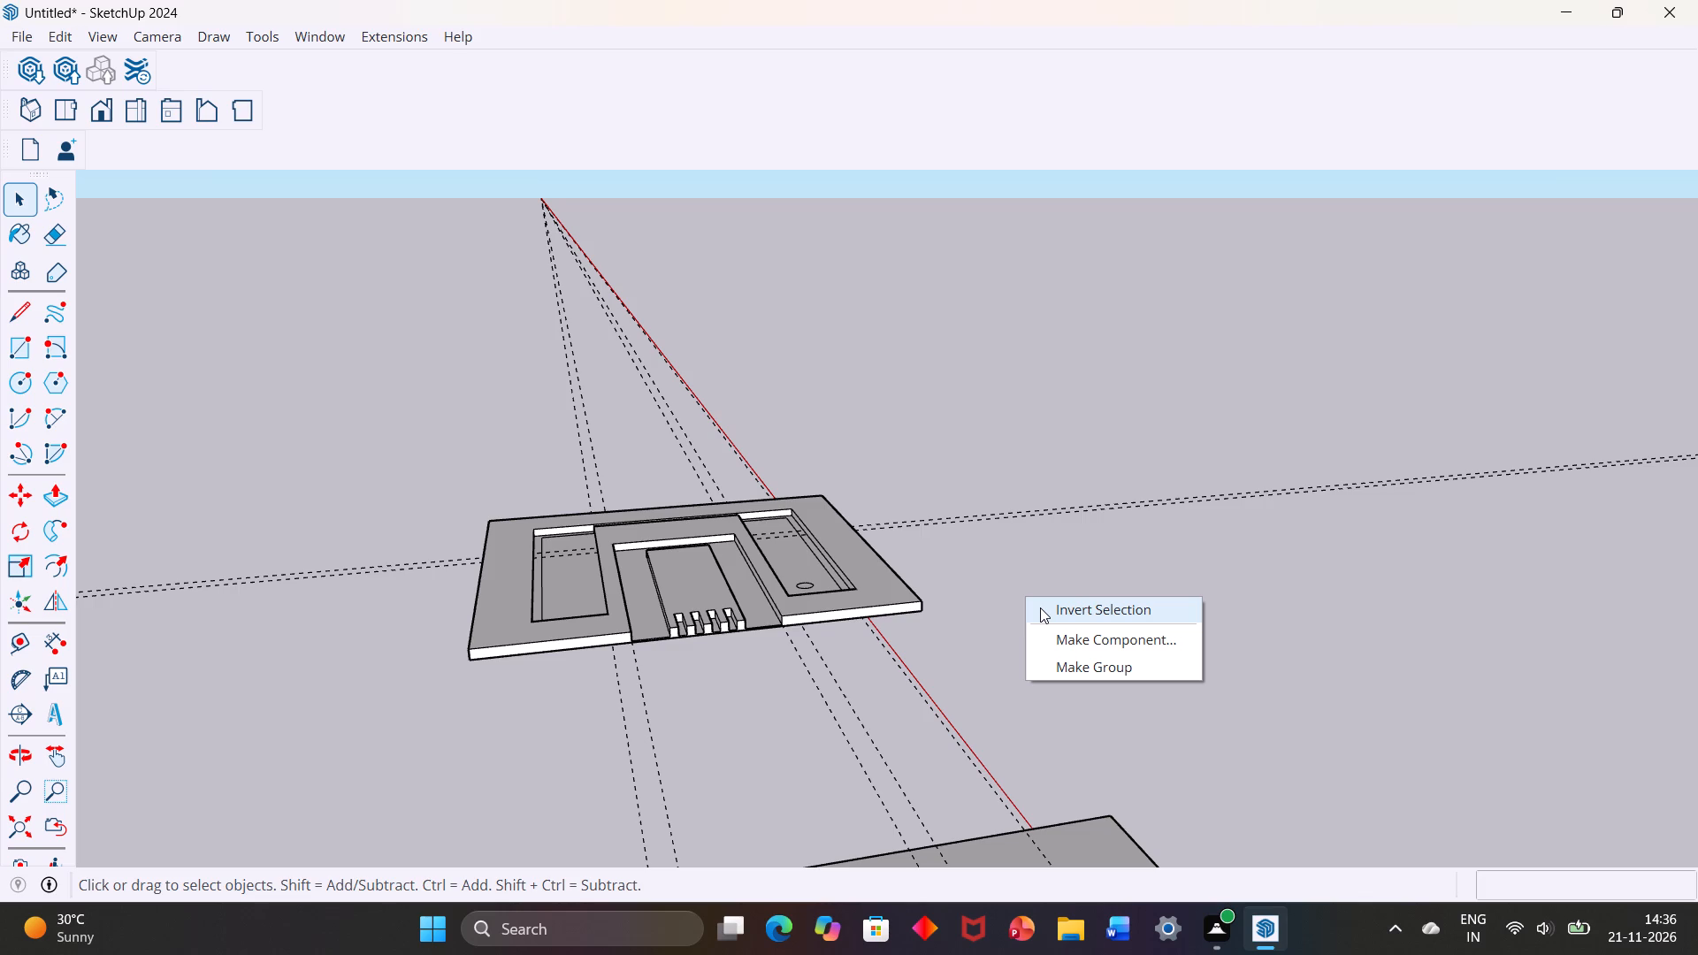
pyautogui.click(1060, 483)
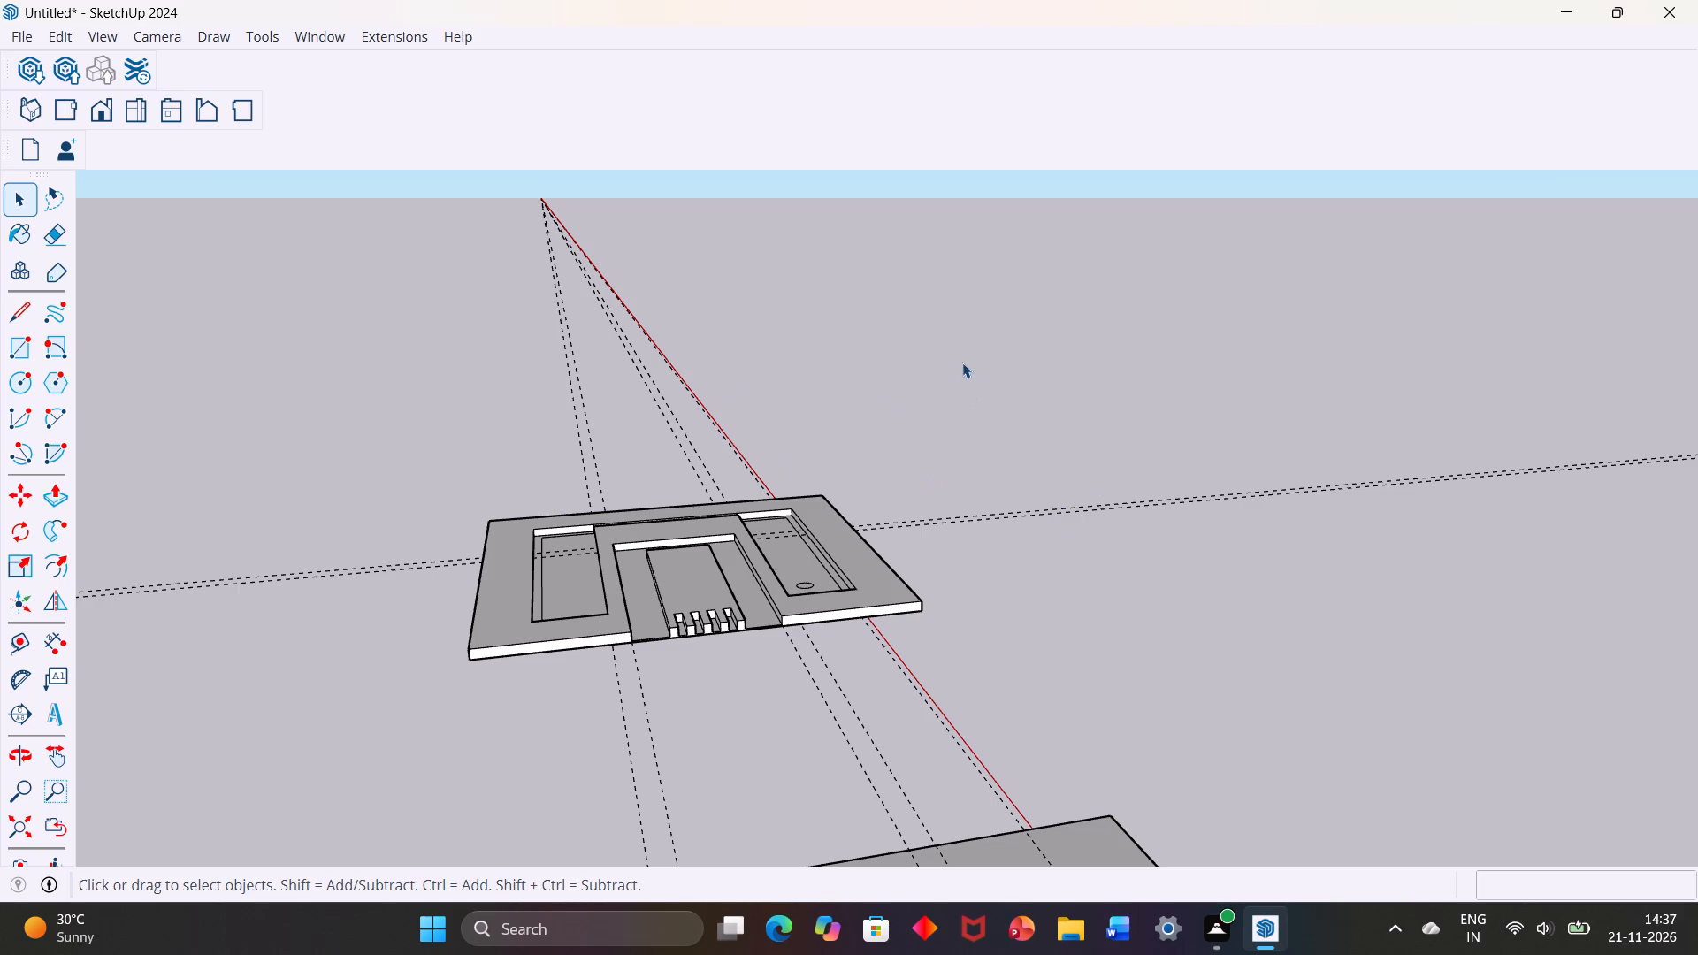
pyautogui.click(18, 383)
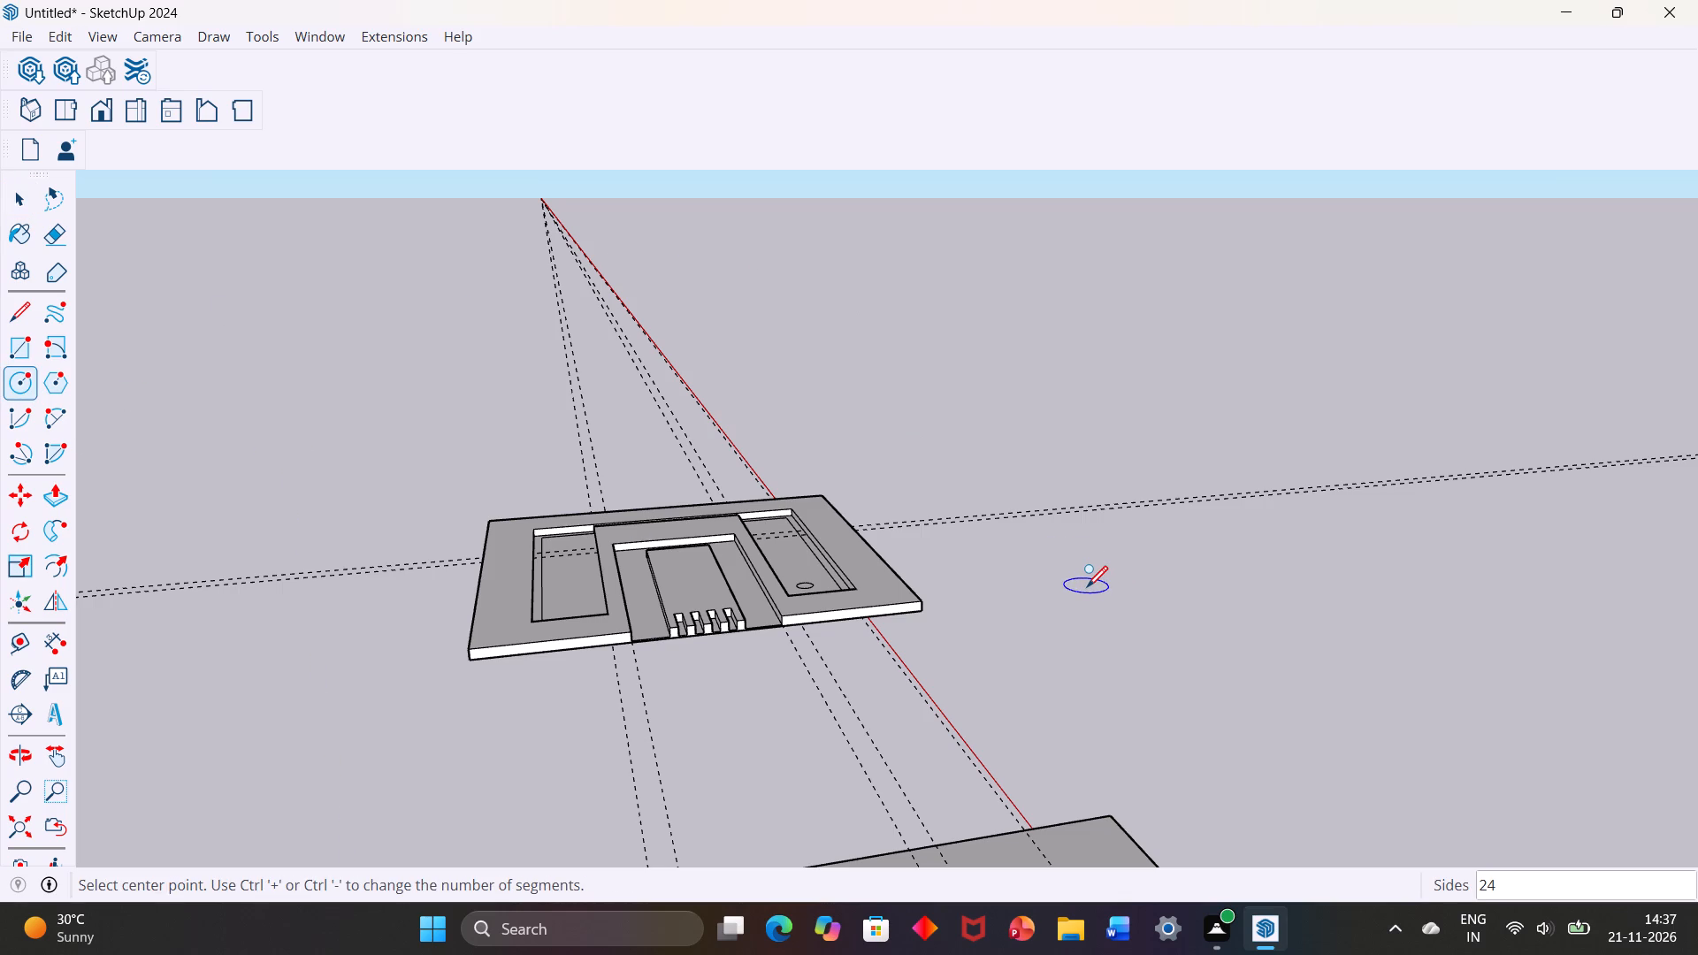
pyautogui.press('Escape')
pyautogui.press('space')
# Delete the 3" radius circle from the floor of the recess nearest the red axis.
pyautogui.scroll(3, 904, 581)
pyautogui.scroll(3, 758, 617)
pyautogui.moveTo(1031, 564); pyautogui.dragTo(600, 606, button='middle')
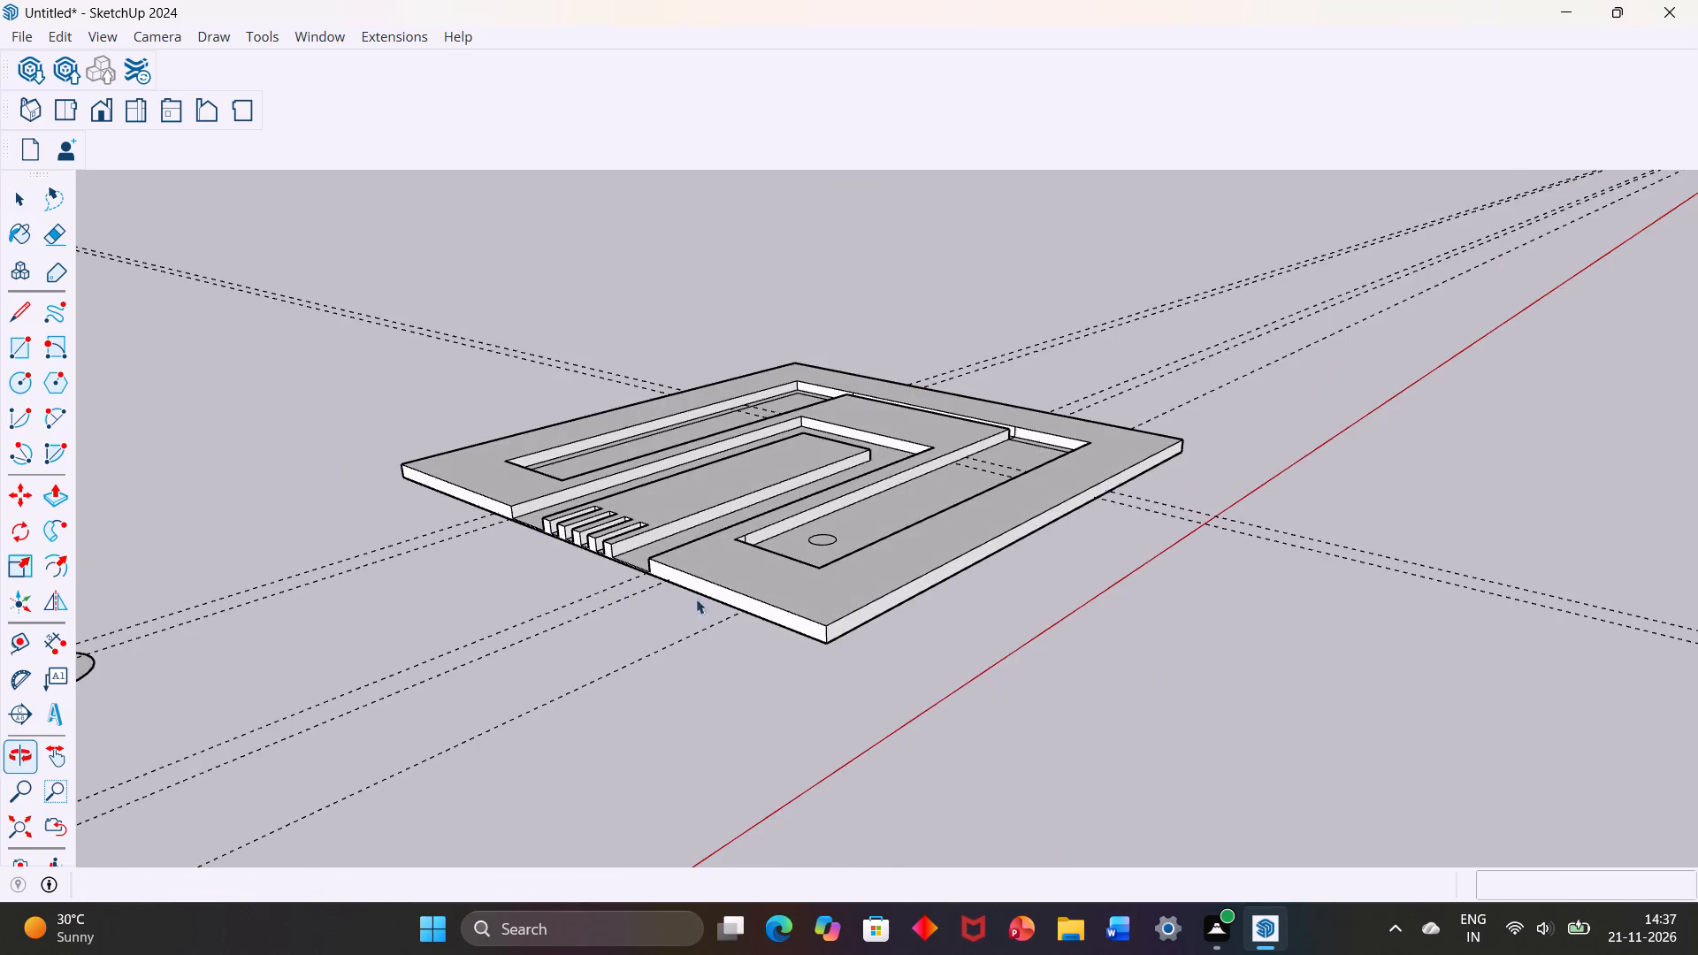
pyautogui.moveTo(1129, 664); pyautogui.dragTo(802, 623, button='middle')
pyautogui.scroll(1, 817, 652)
pyautogui.scroll(2, 805, 508)
pyautogui.moveTo(805, 508); pyautogui.dragTo(769, 664, button='middle')
pyautogui.scroll(5, 746, 578)
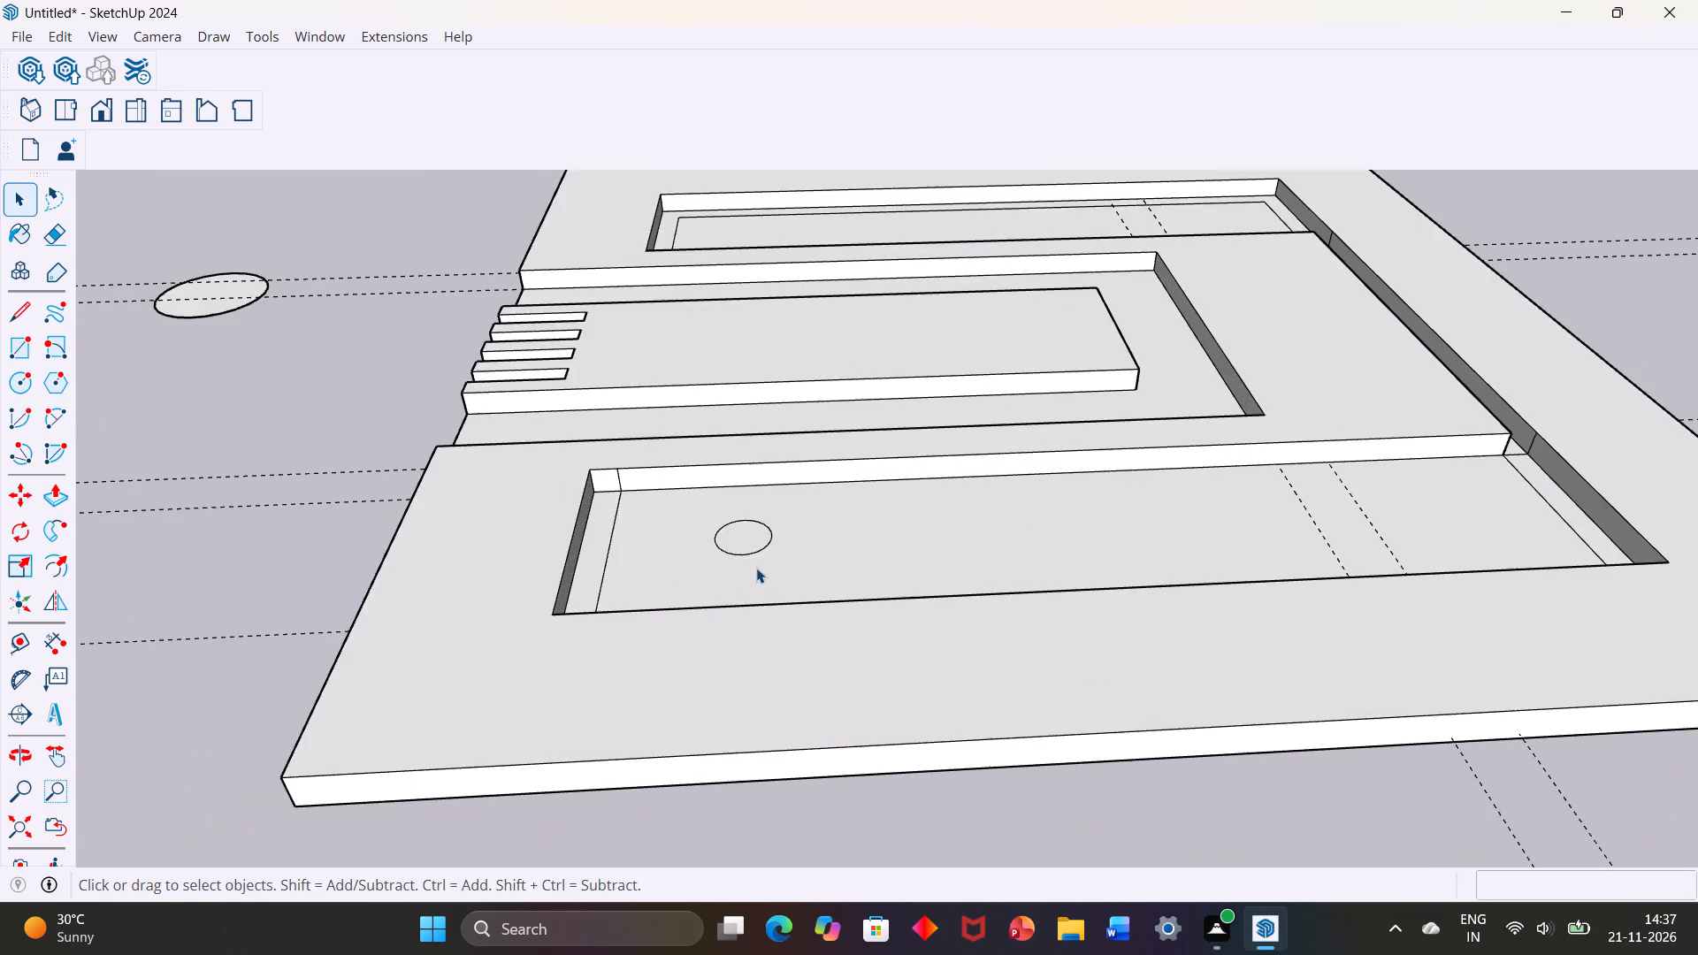
pyautogui.scroll(3, 744, 549)
pyautogui.click(753, 554)
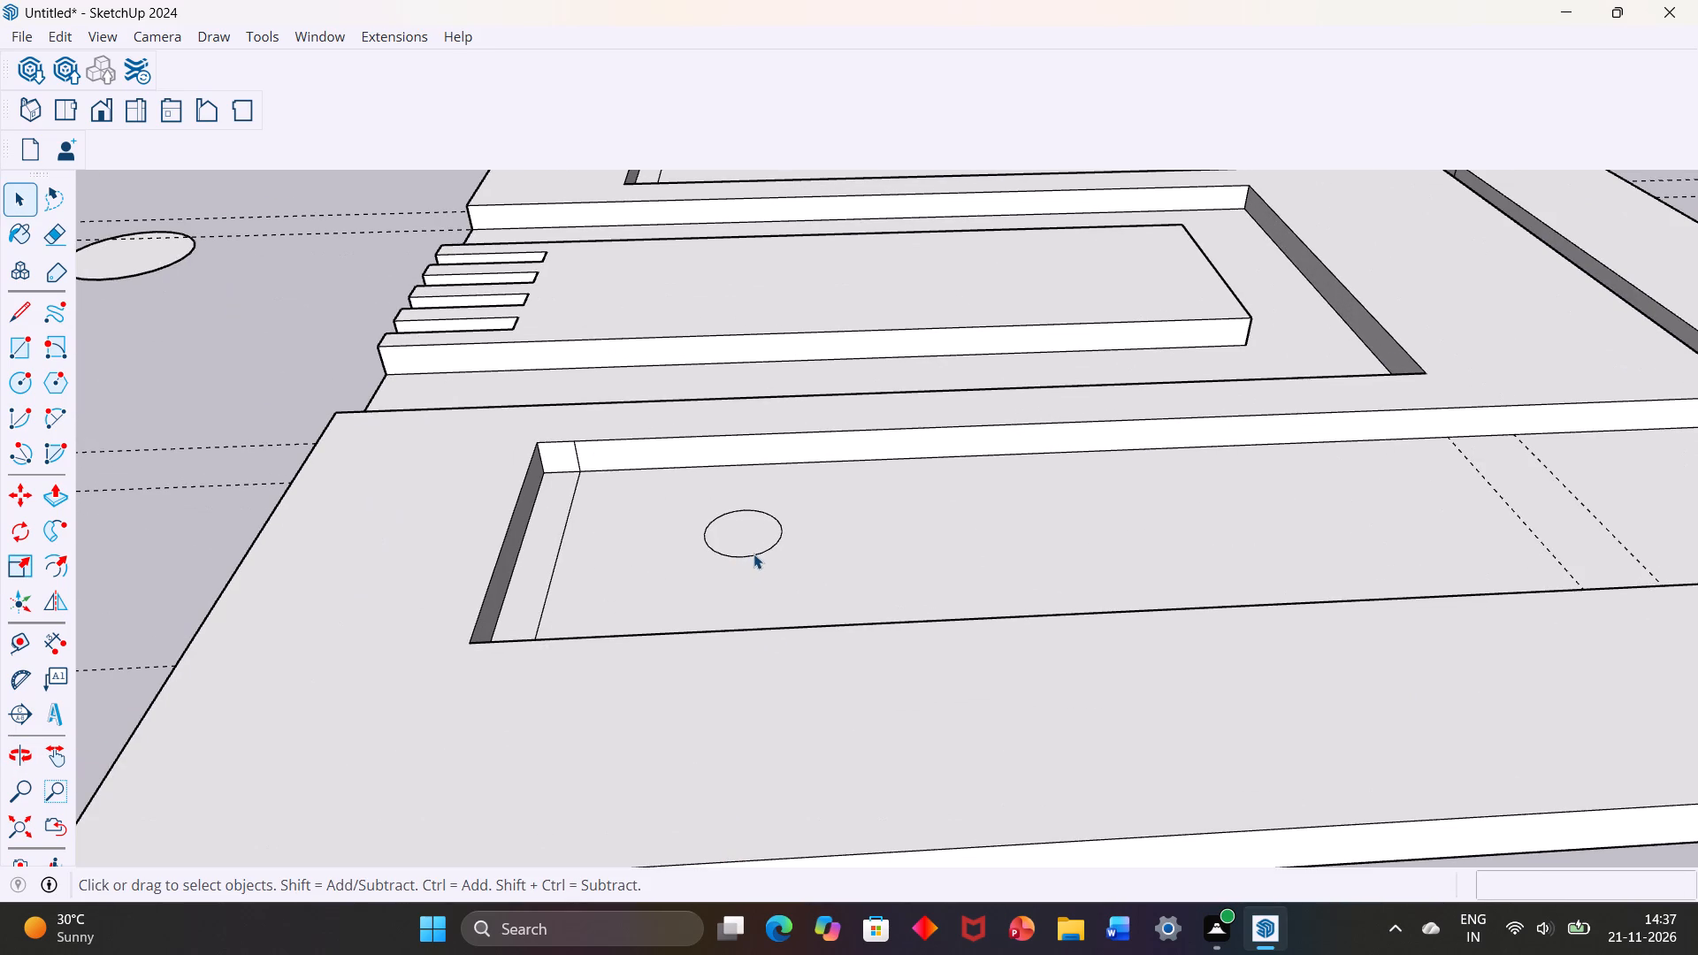
pyautogui.press('Delete')
# Draw a 9' line lengthwise along the floor of the recess nearest the red axis, between its two end walls.
pyautogui.click(11, 317)
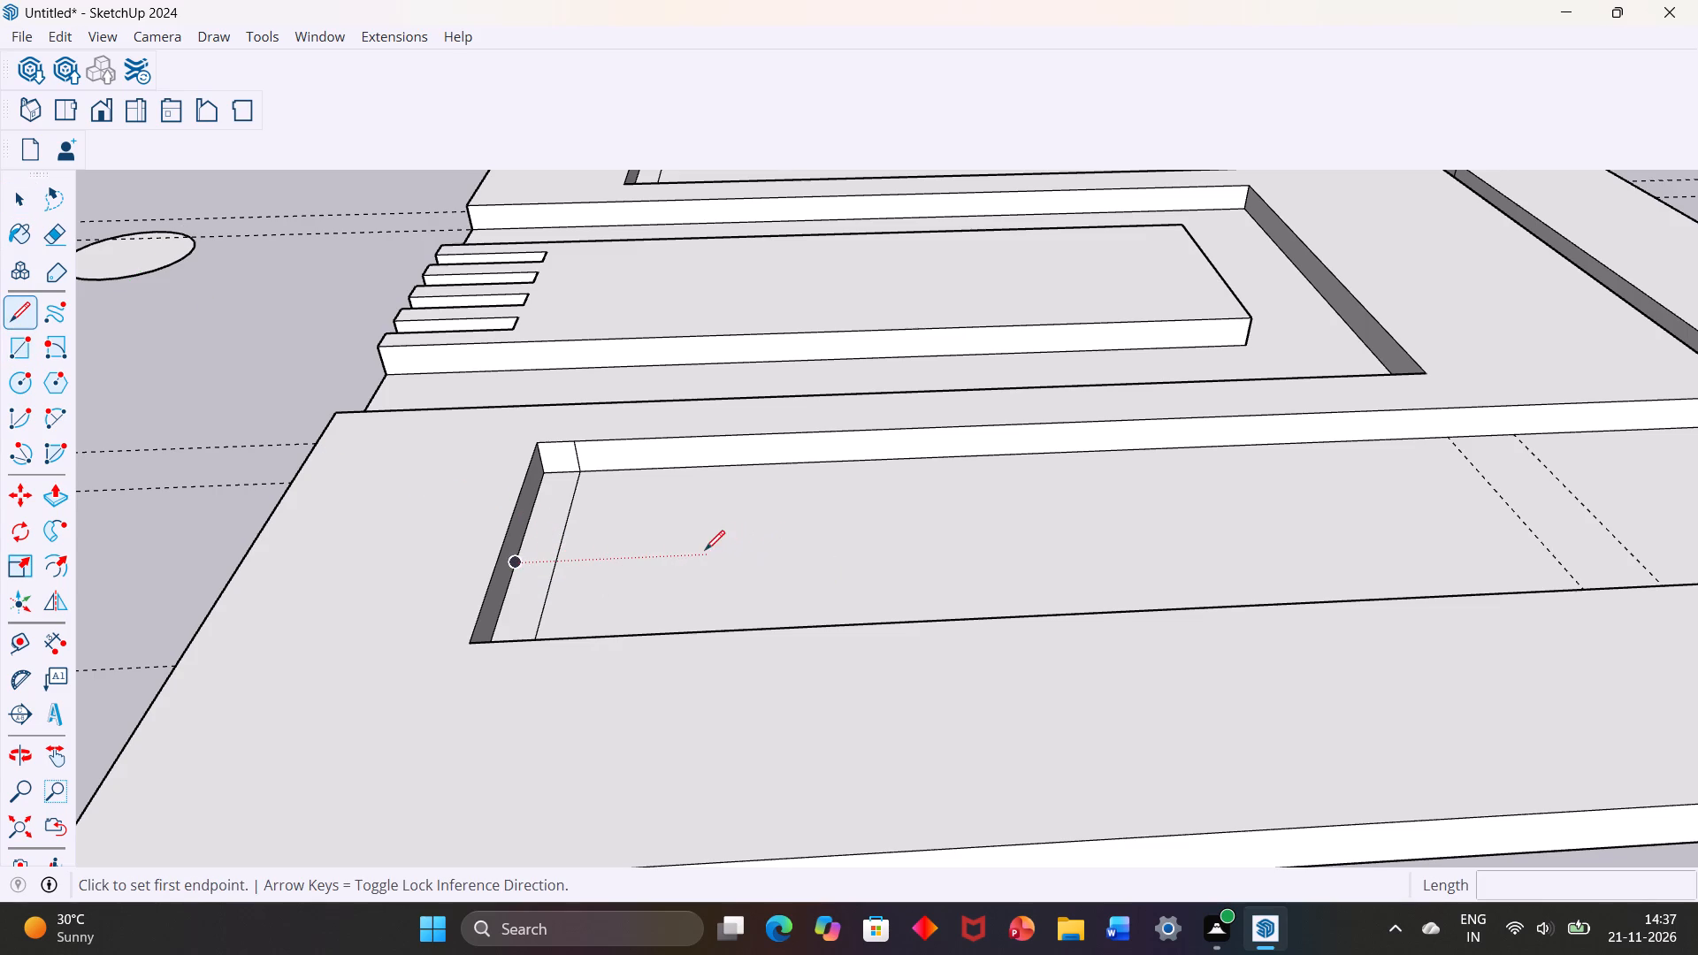
pyautogui.scroll(-3, 772, 546)
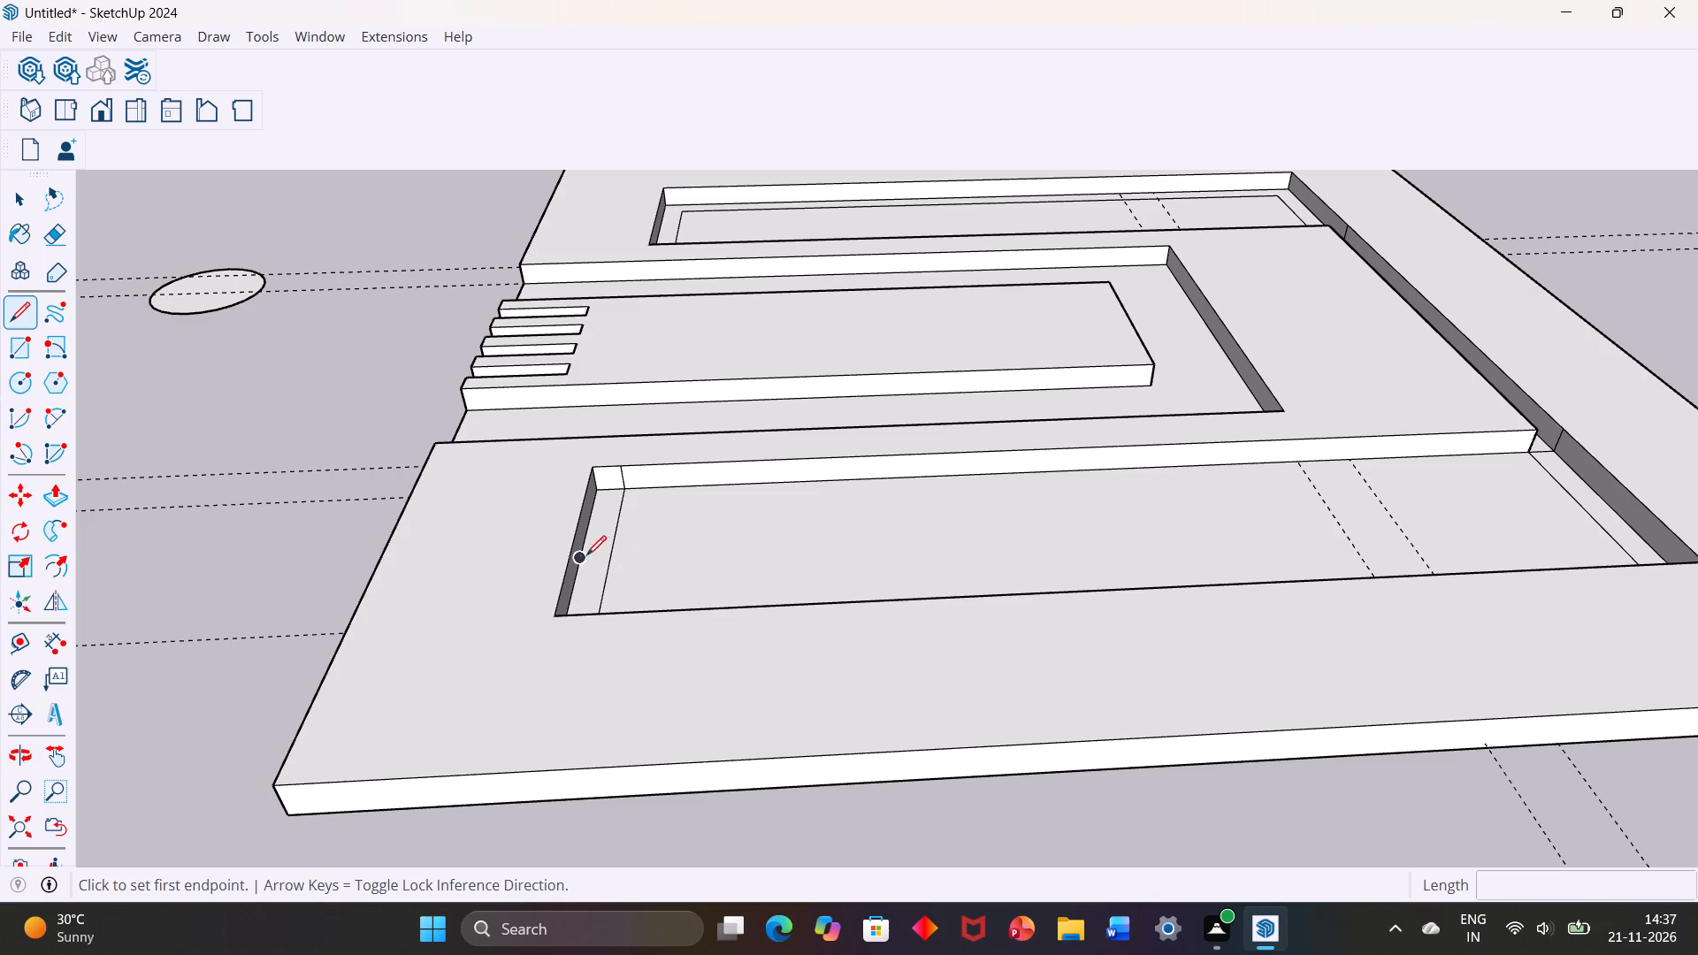
pyautogui.click(578, 554)
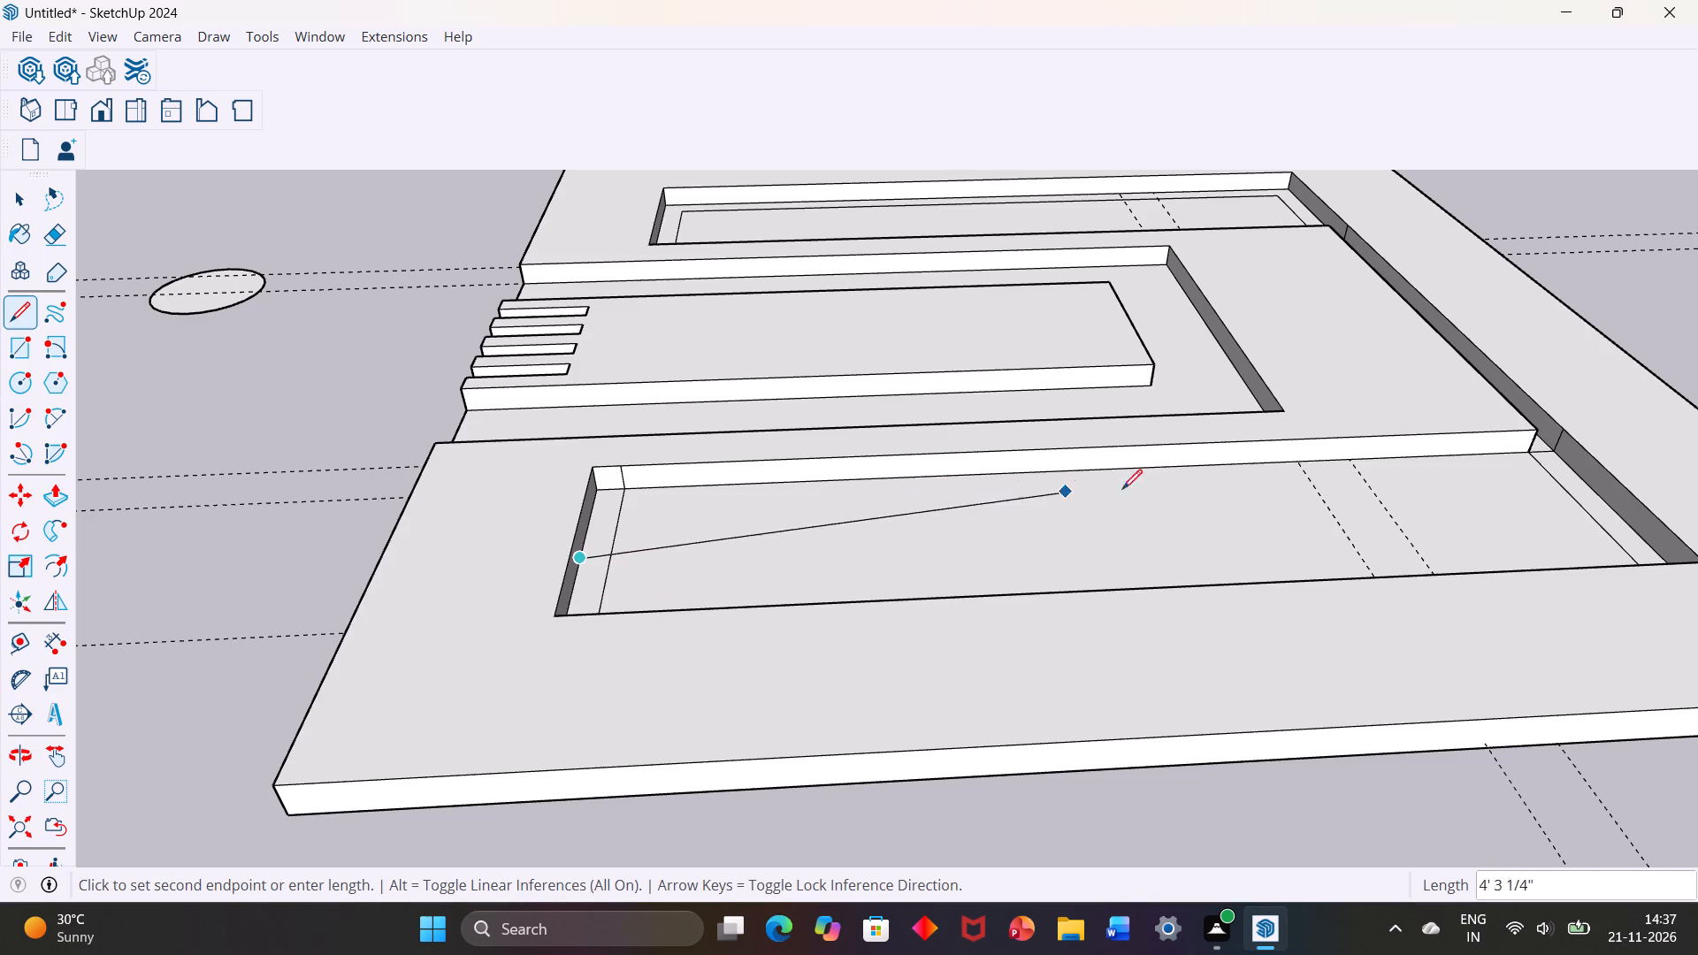
pyautogui.click(1621, 514)
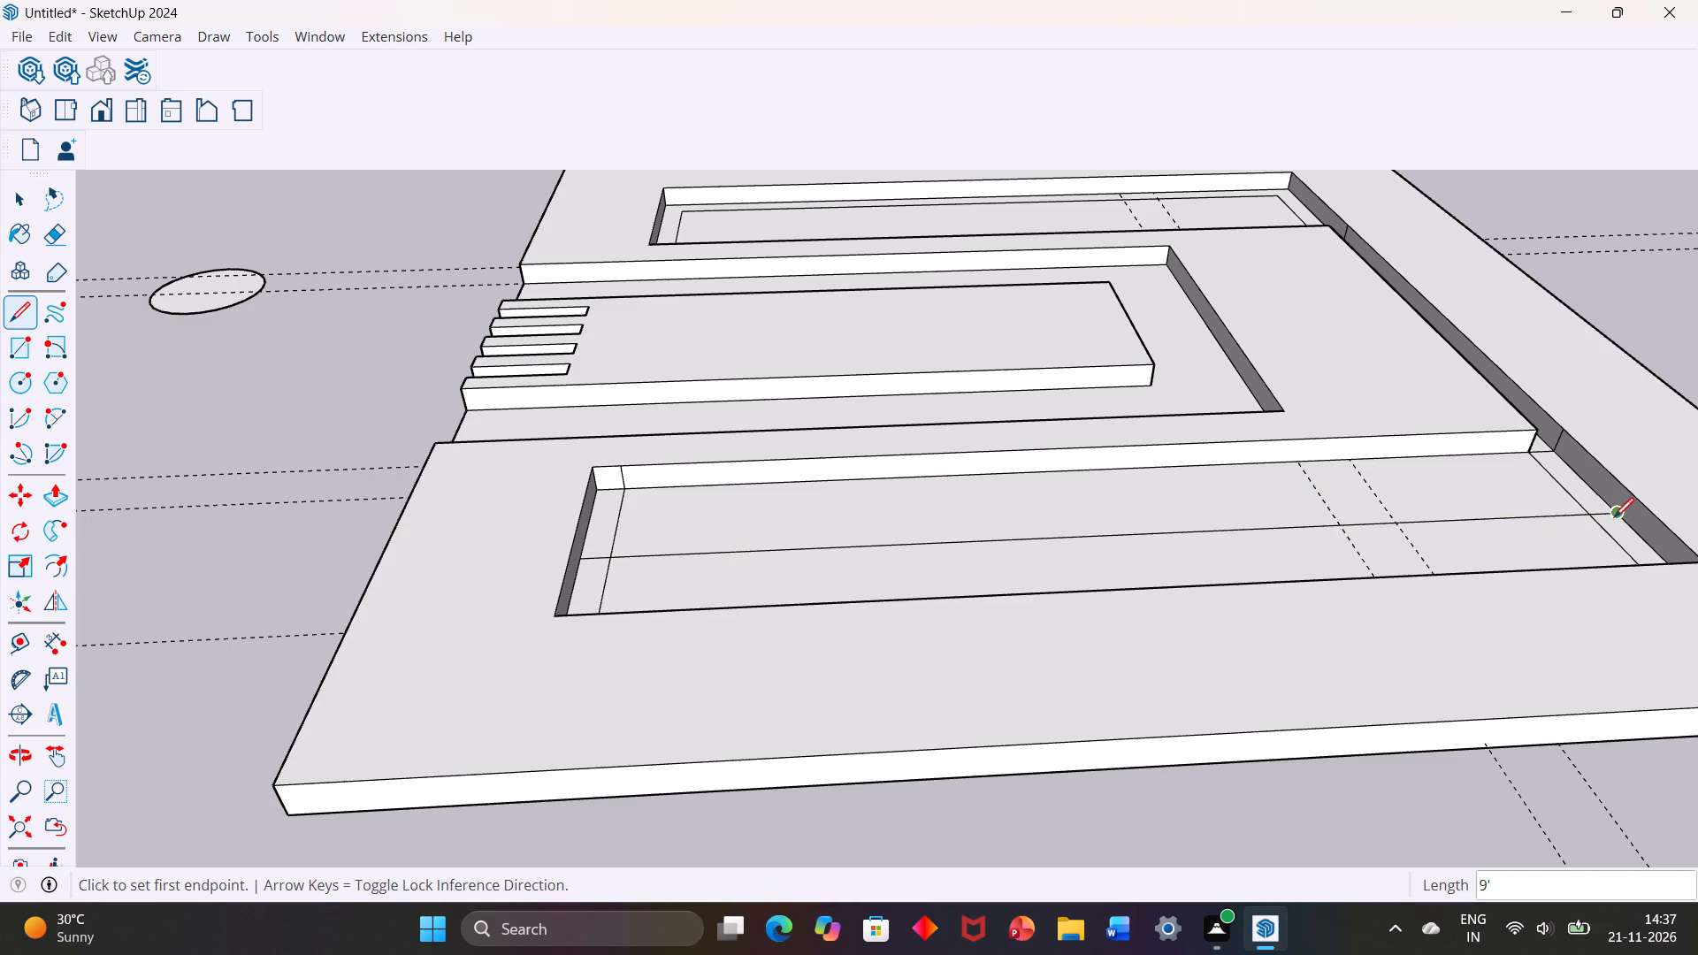
pyautogui.press('Escape')
pyautogui.press('space')
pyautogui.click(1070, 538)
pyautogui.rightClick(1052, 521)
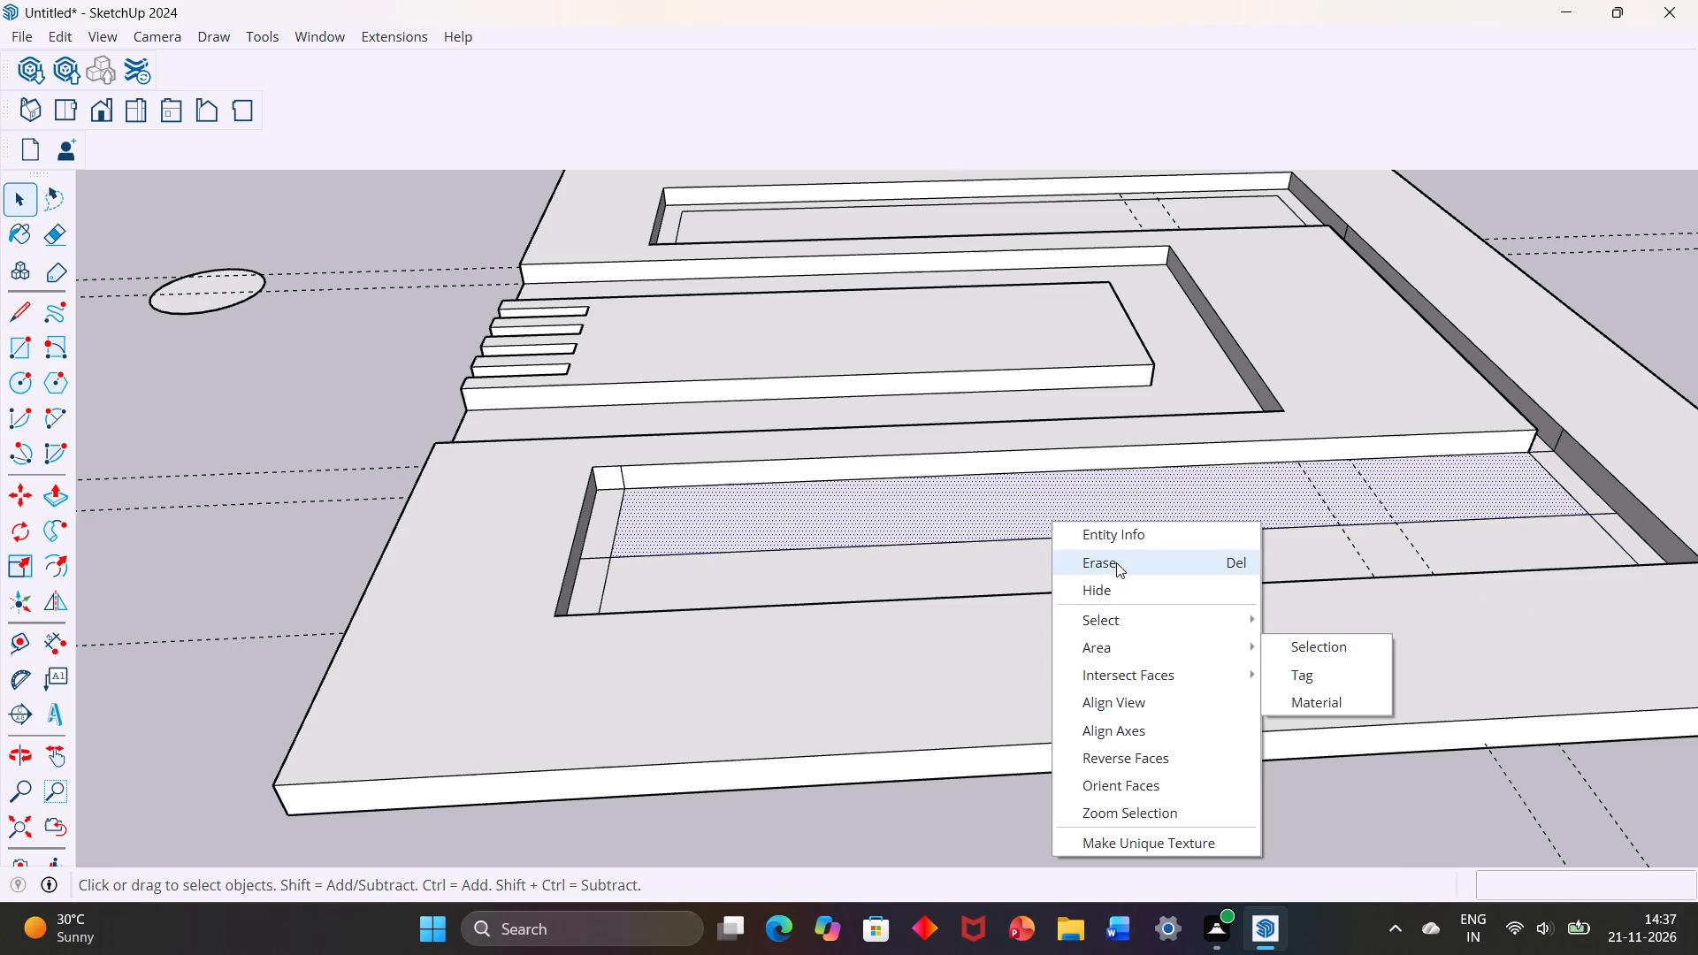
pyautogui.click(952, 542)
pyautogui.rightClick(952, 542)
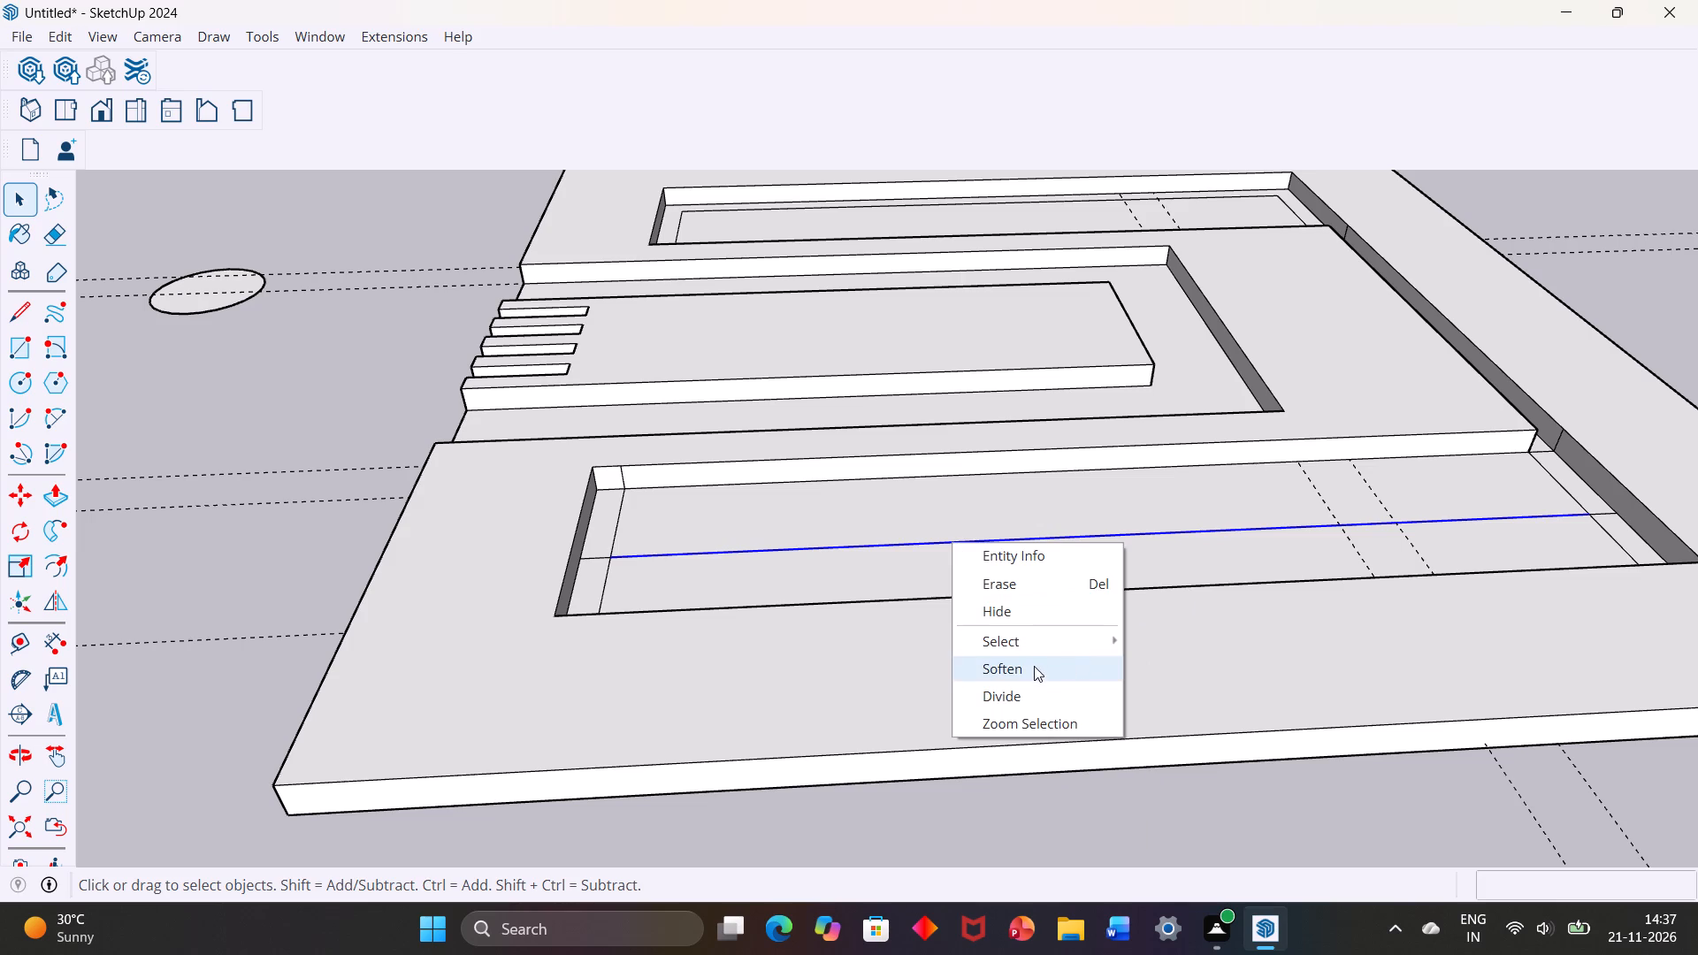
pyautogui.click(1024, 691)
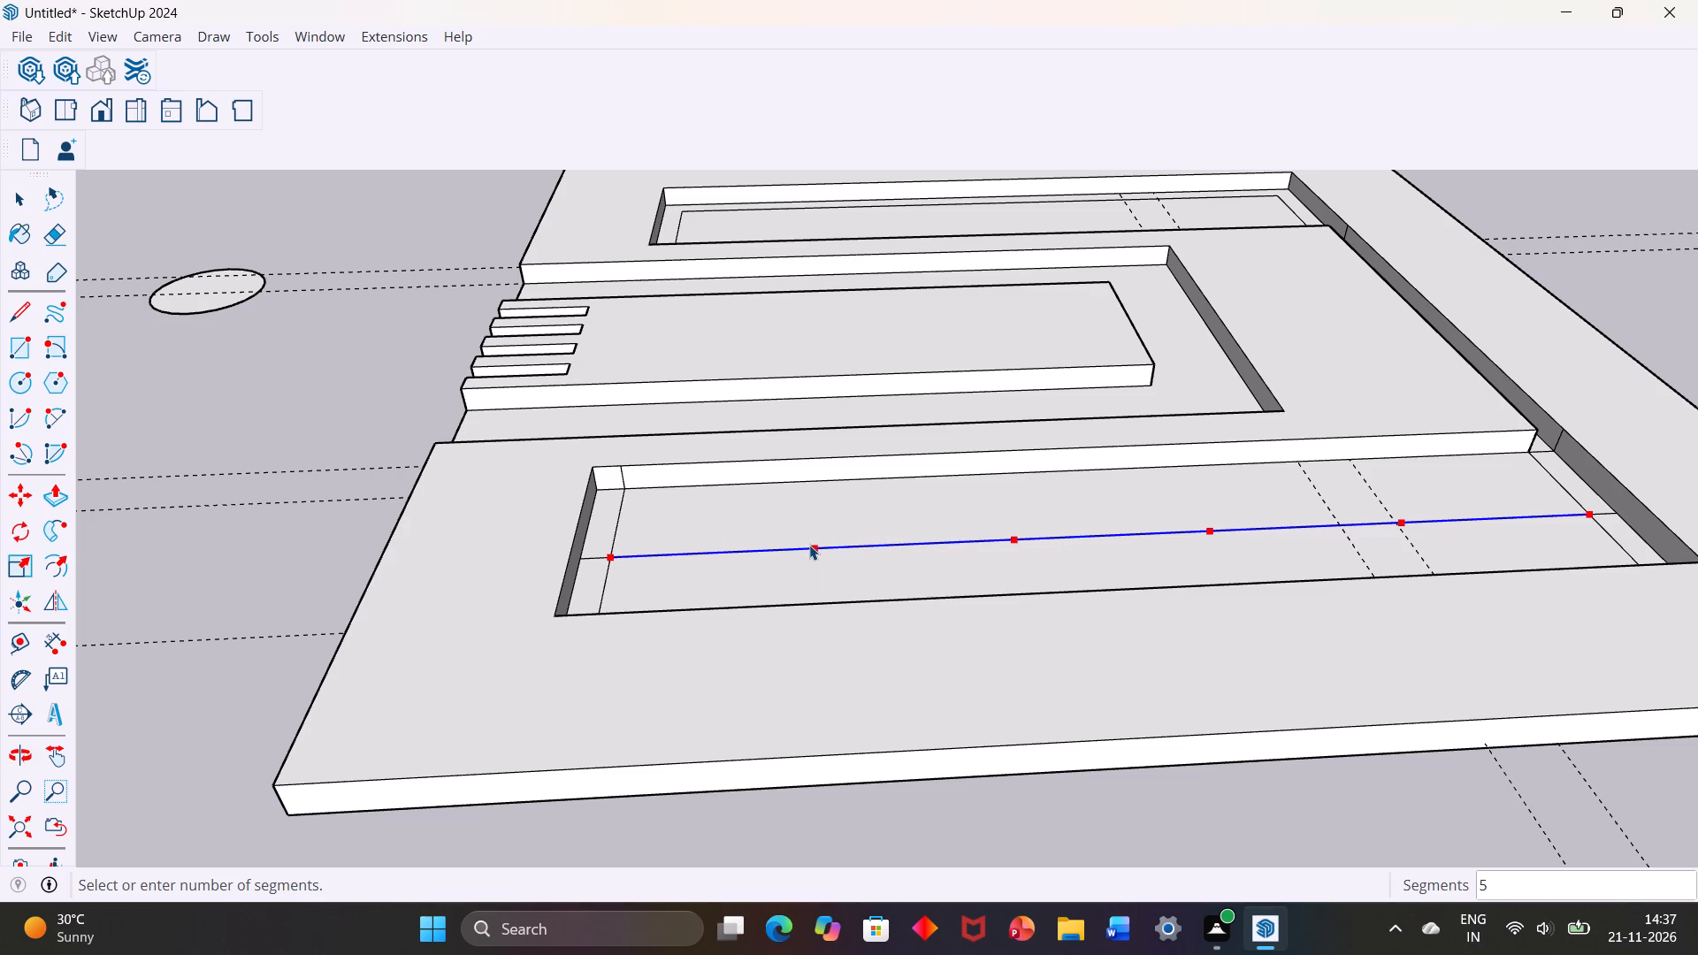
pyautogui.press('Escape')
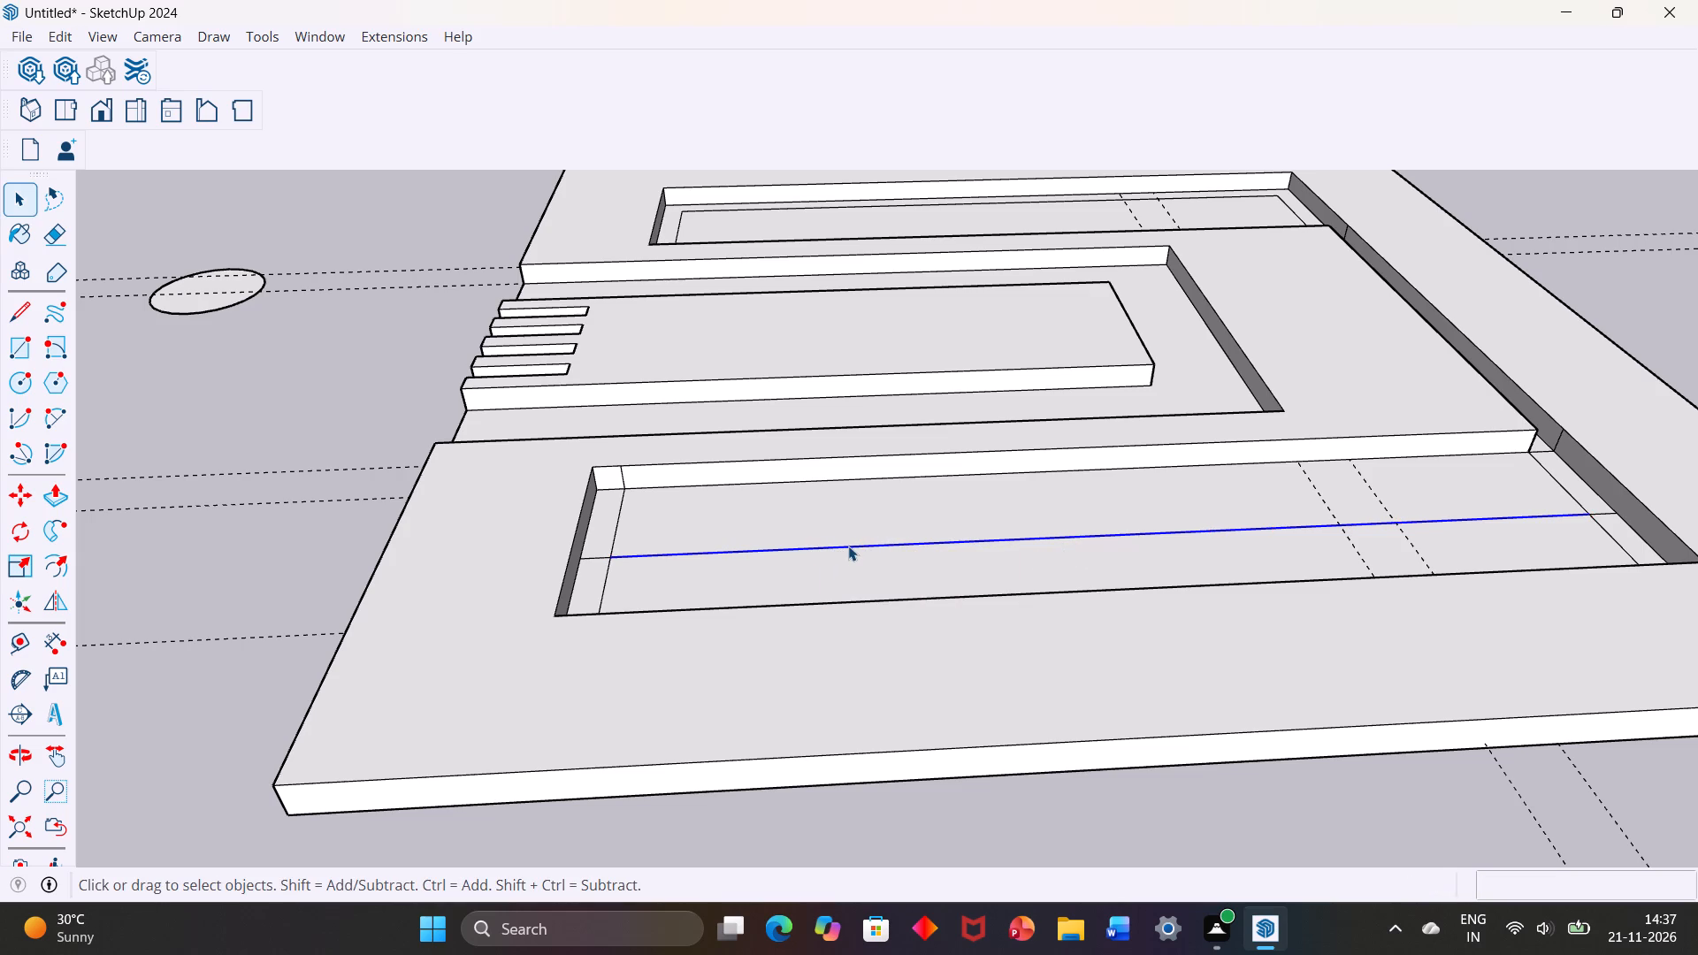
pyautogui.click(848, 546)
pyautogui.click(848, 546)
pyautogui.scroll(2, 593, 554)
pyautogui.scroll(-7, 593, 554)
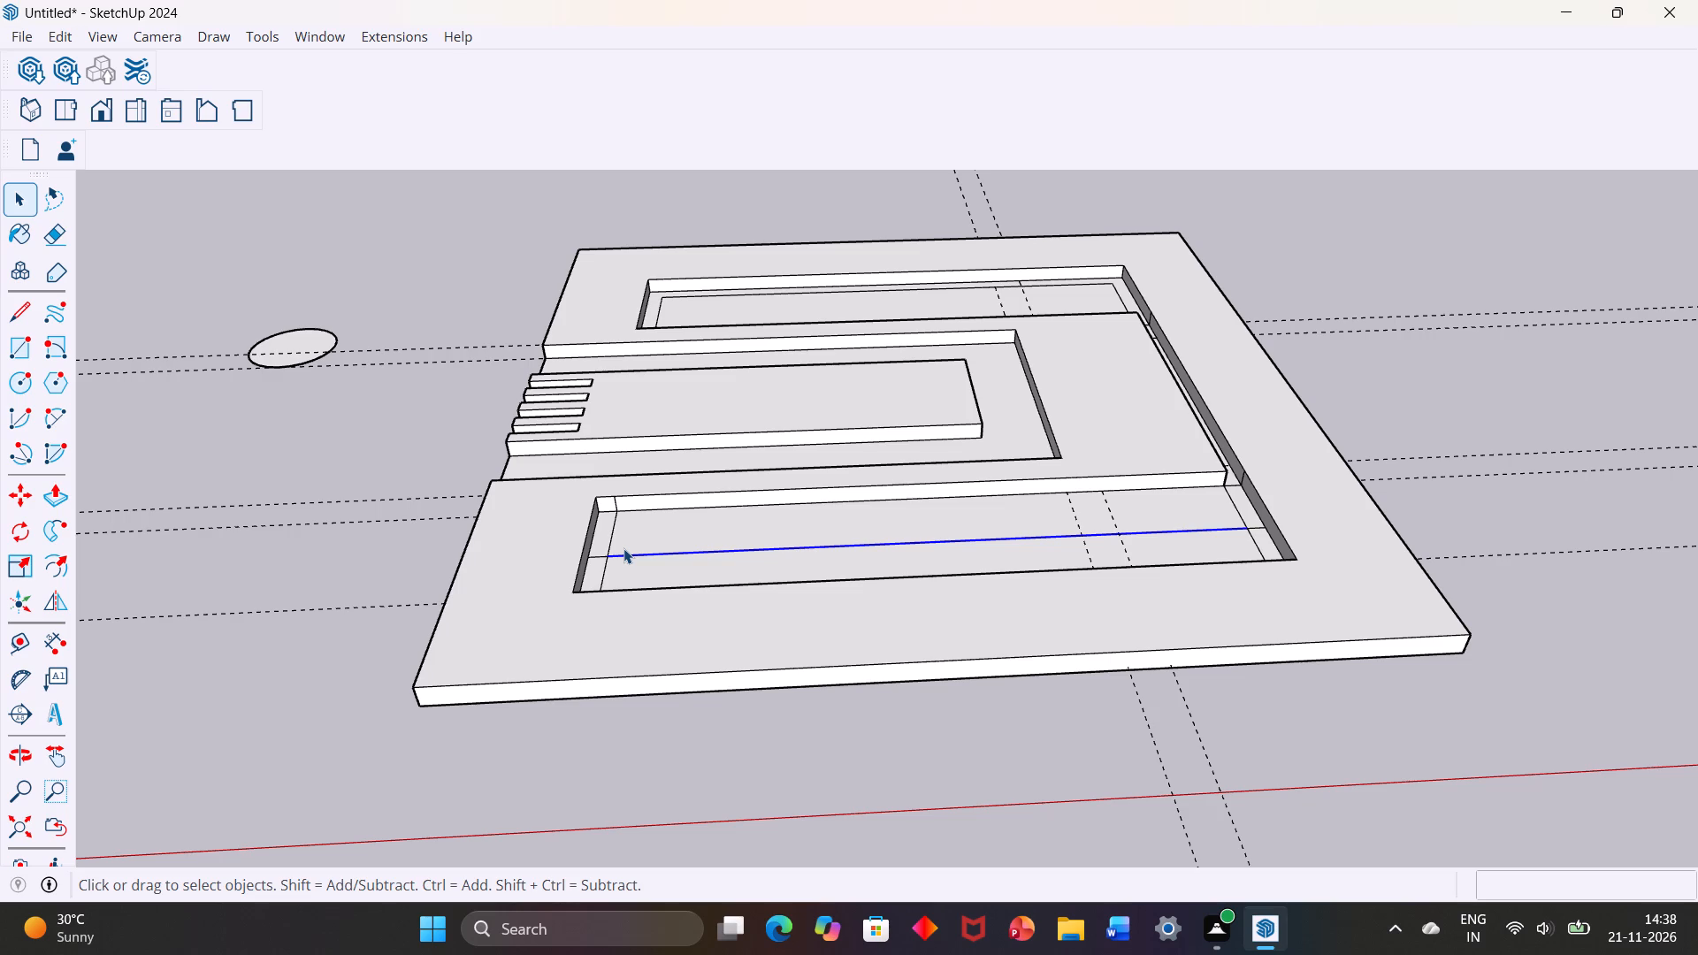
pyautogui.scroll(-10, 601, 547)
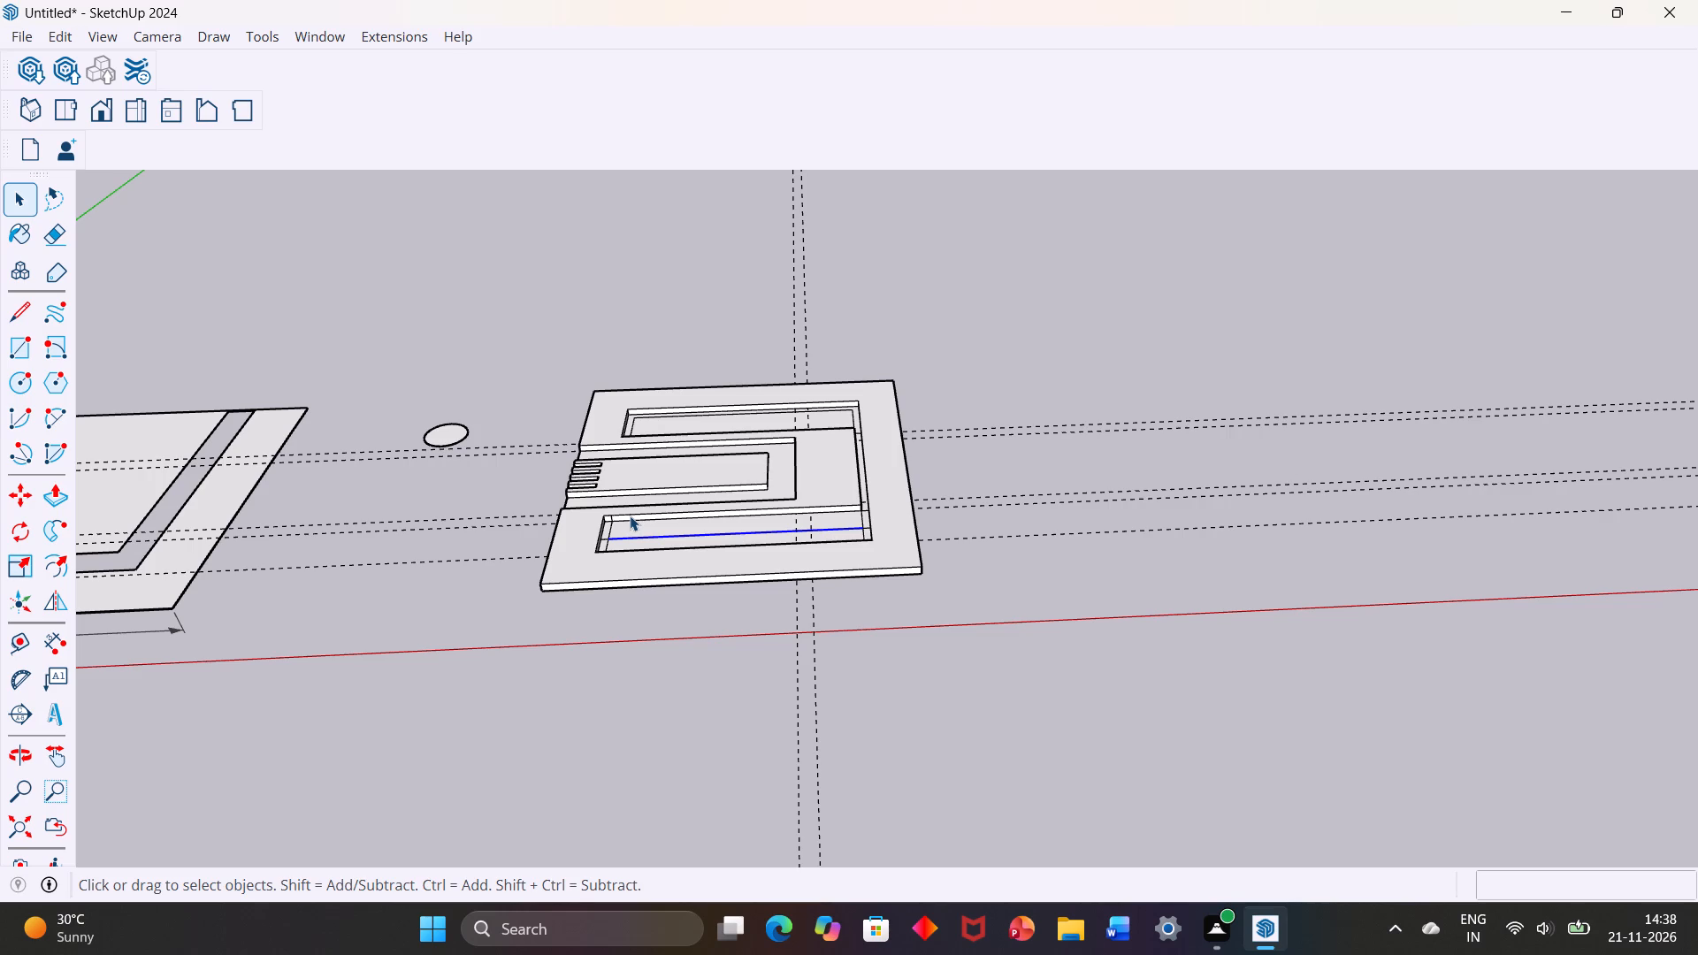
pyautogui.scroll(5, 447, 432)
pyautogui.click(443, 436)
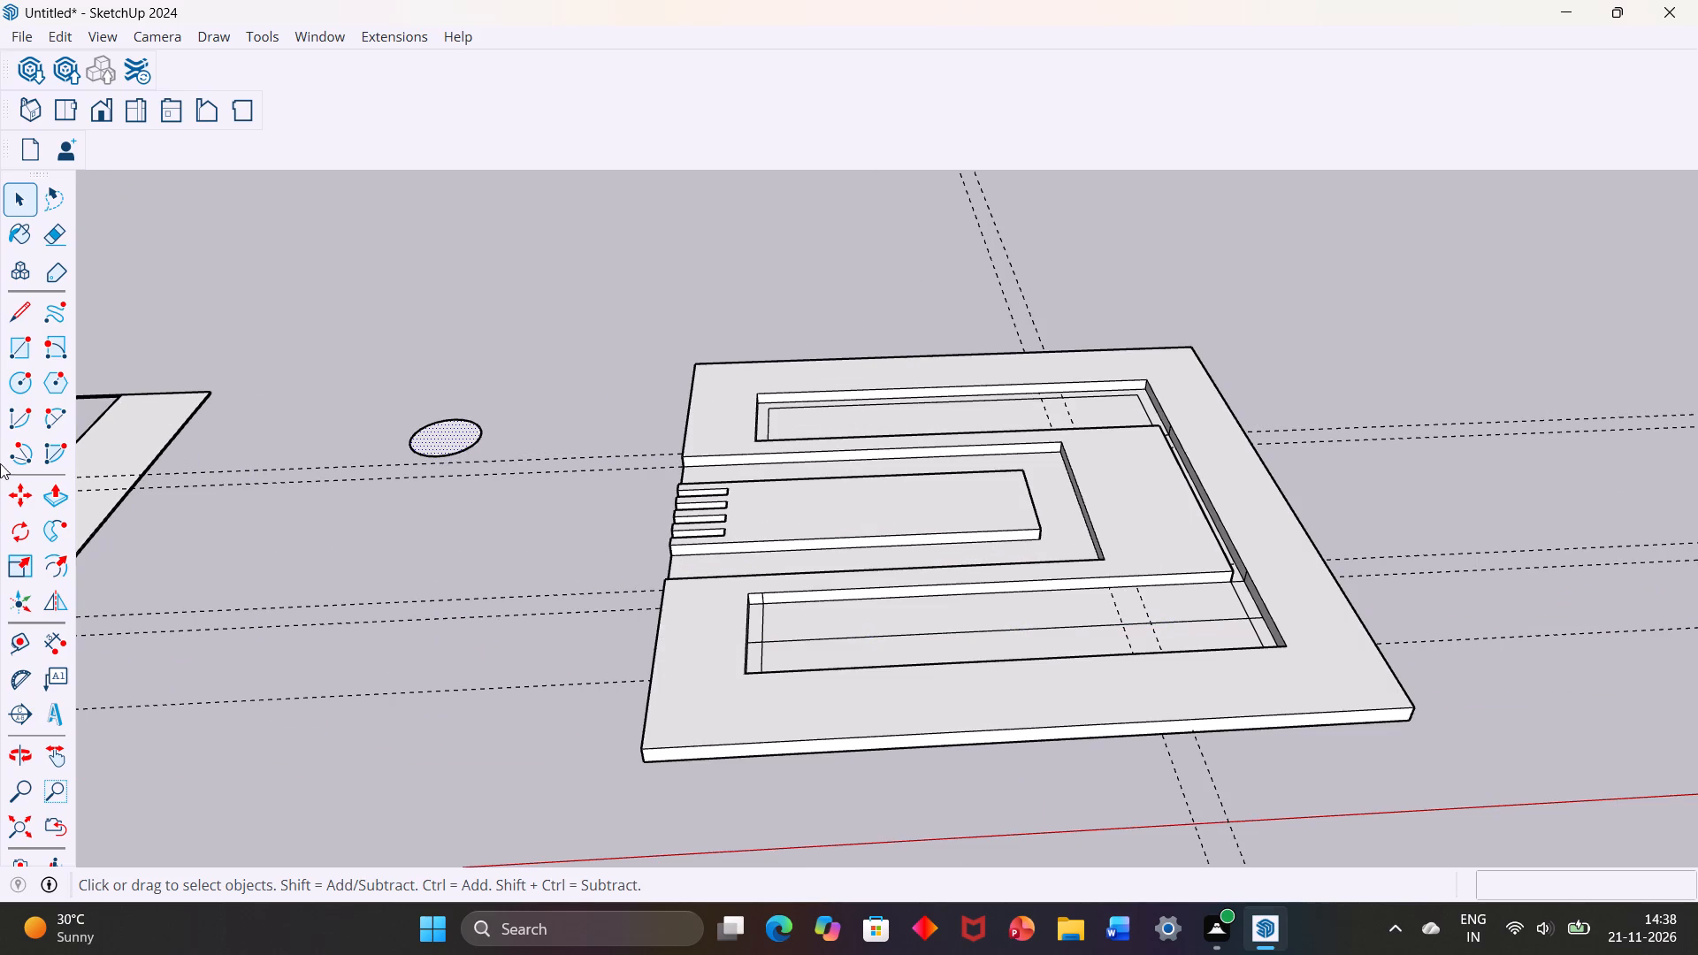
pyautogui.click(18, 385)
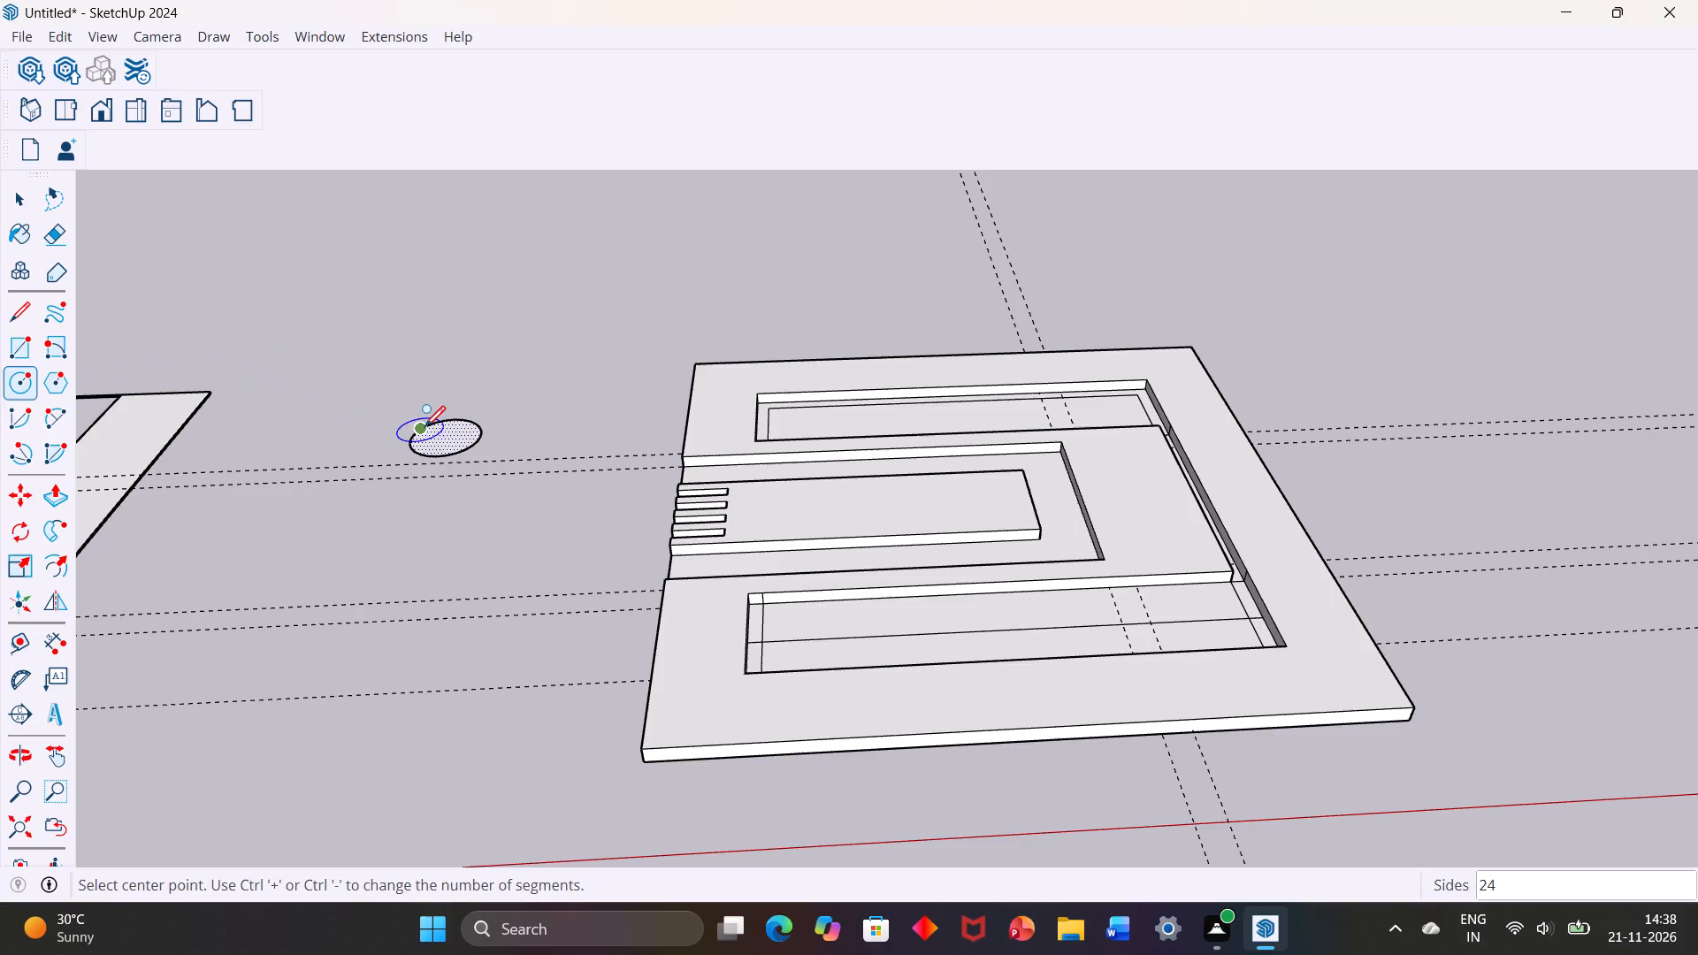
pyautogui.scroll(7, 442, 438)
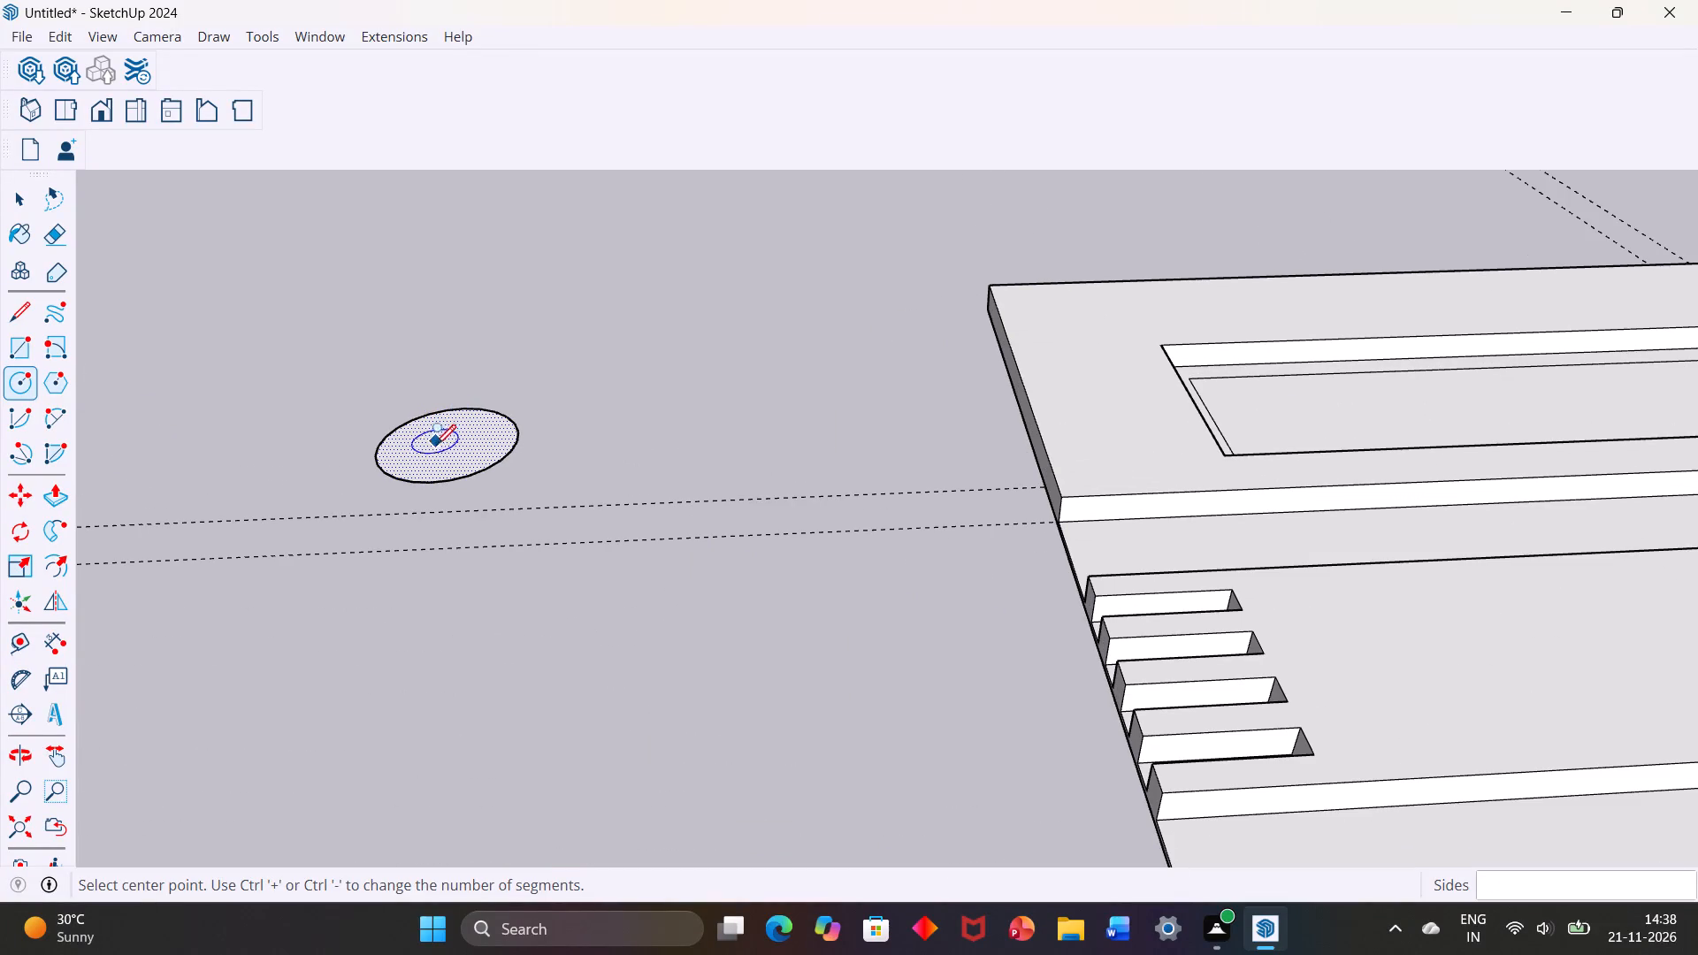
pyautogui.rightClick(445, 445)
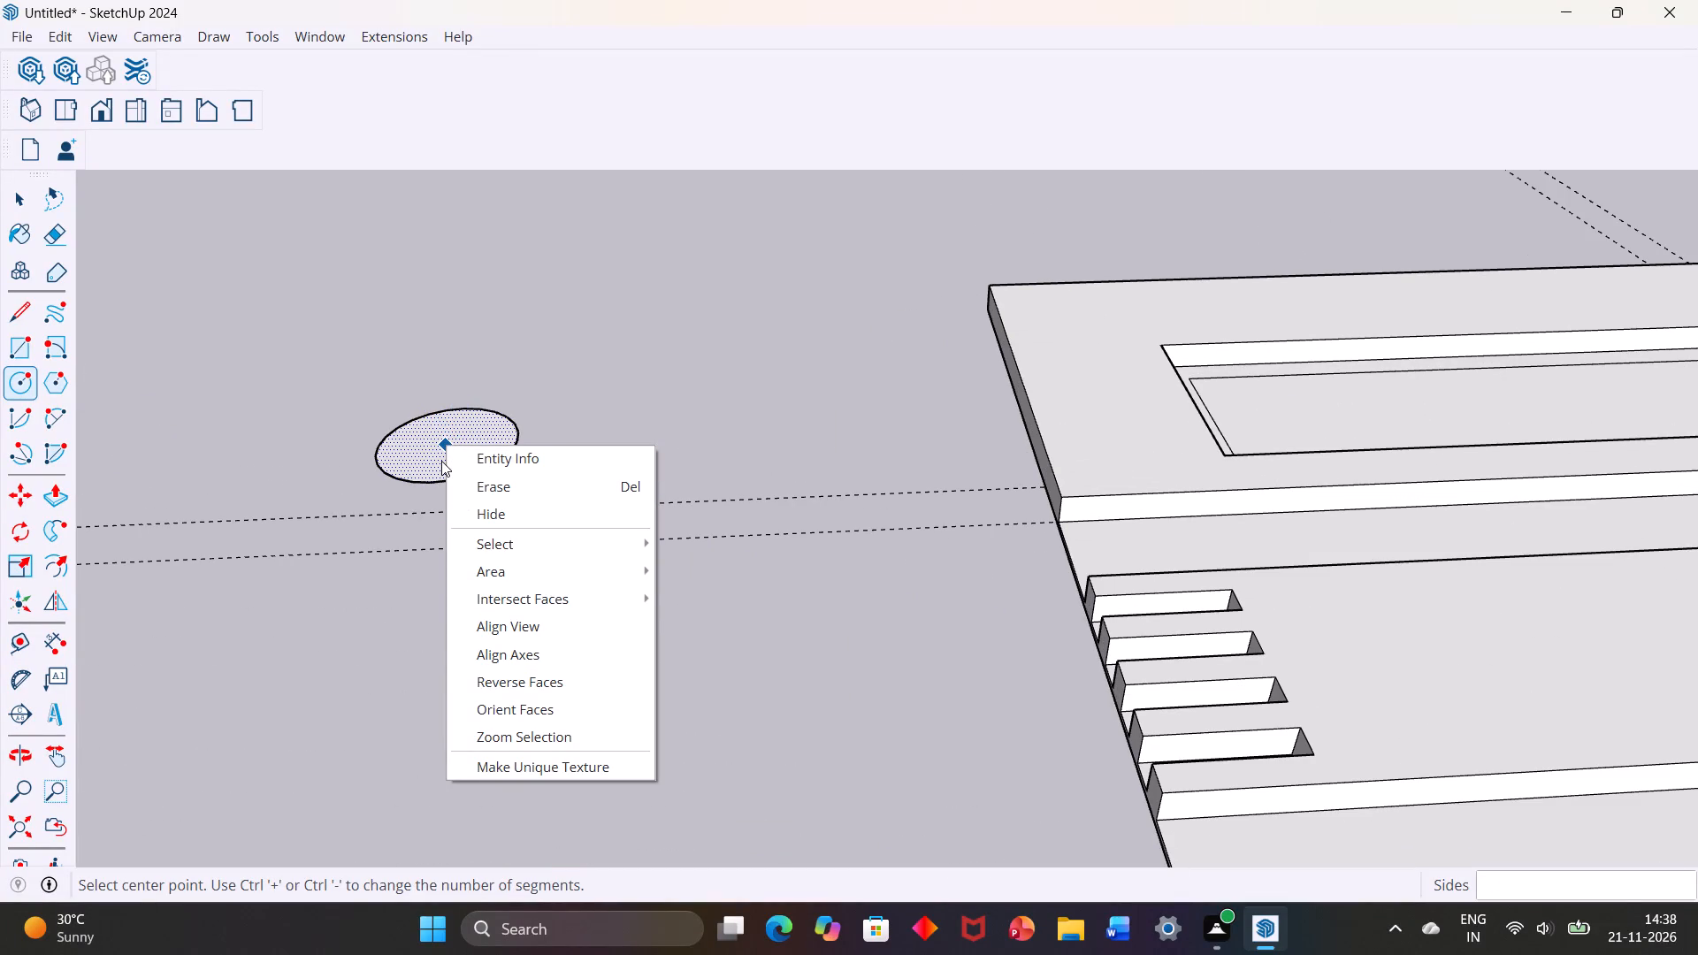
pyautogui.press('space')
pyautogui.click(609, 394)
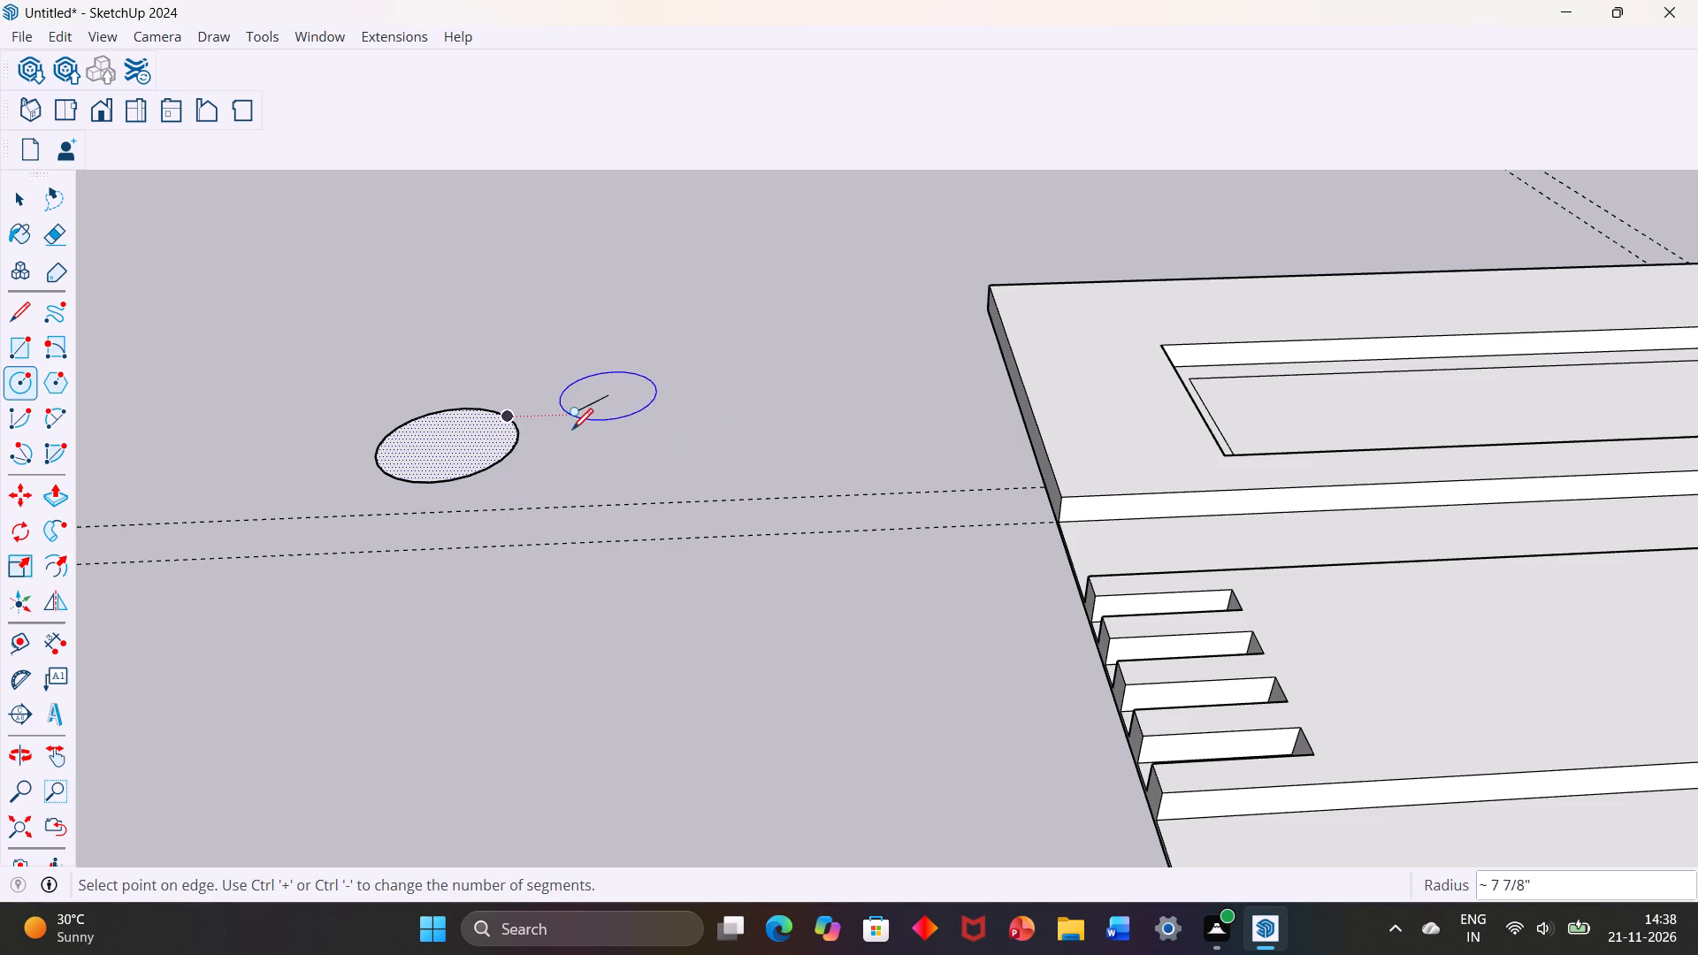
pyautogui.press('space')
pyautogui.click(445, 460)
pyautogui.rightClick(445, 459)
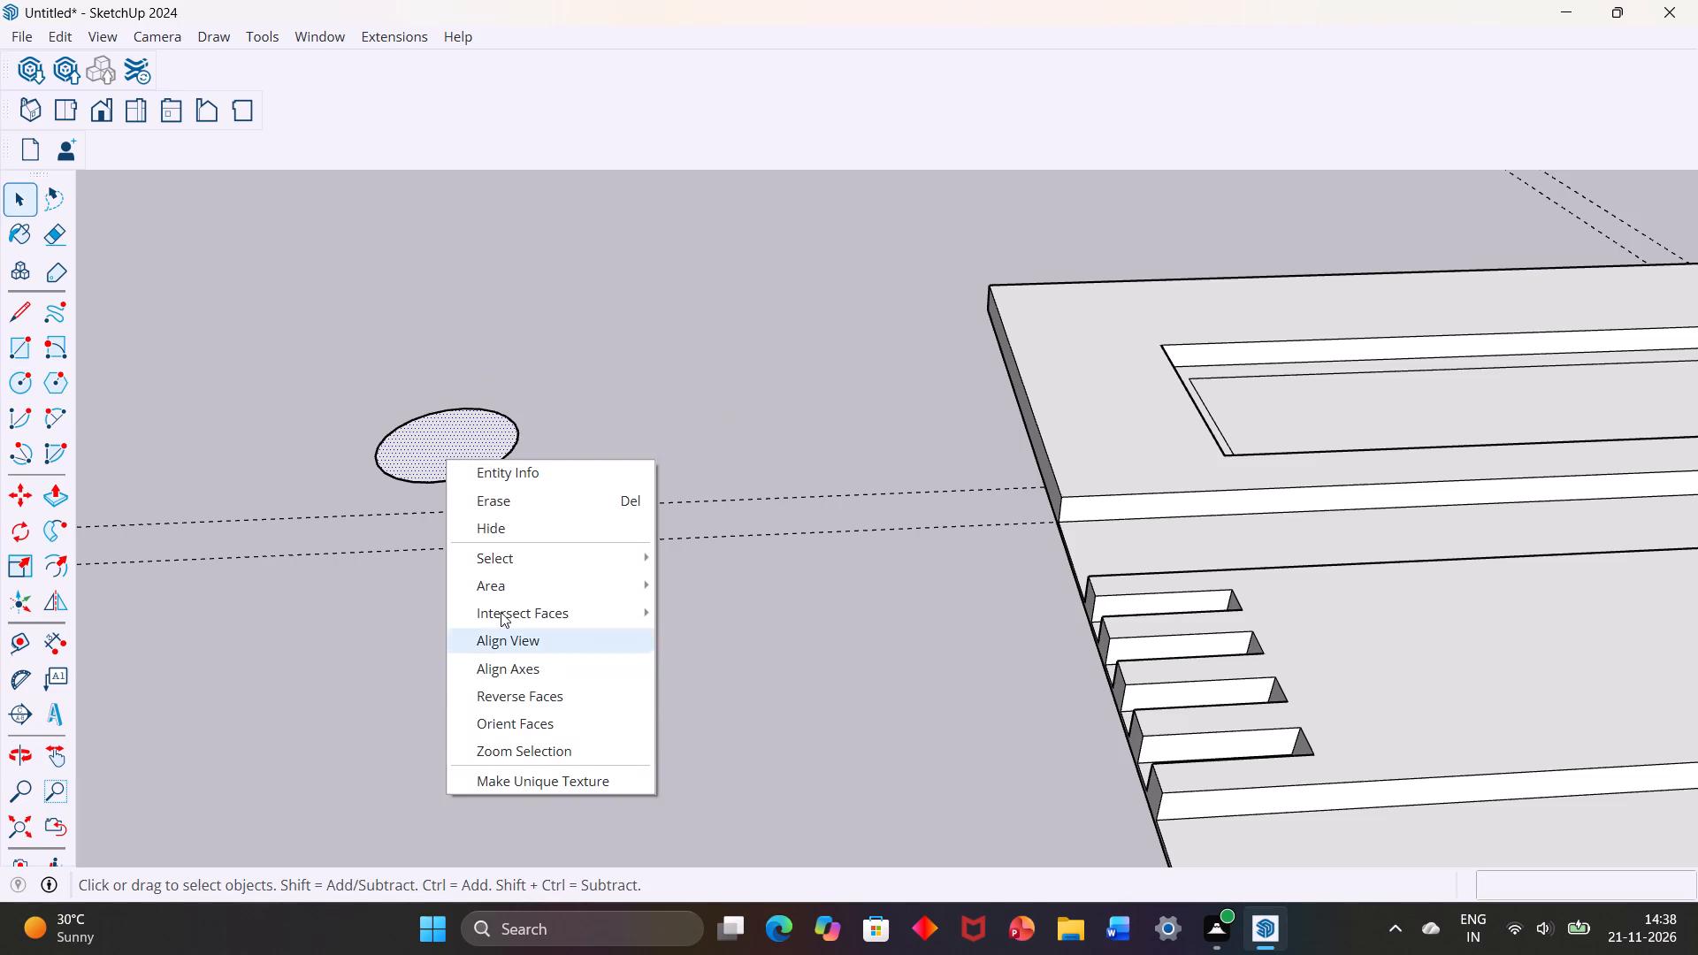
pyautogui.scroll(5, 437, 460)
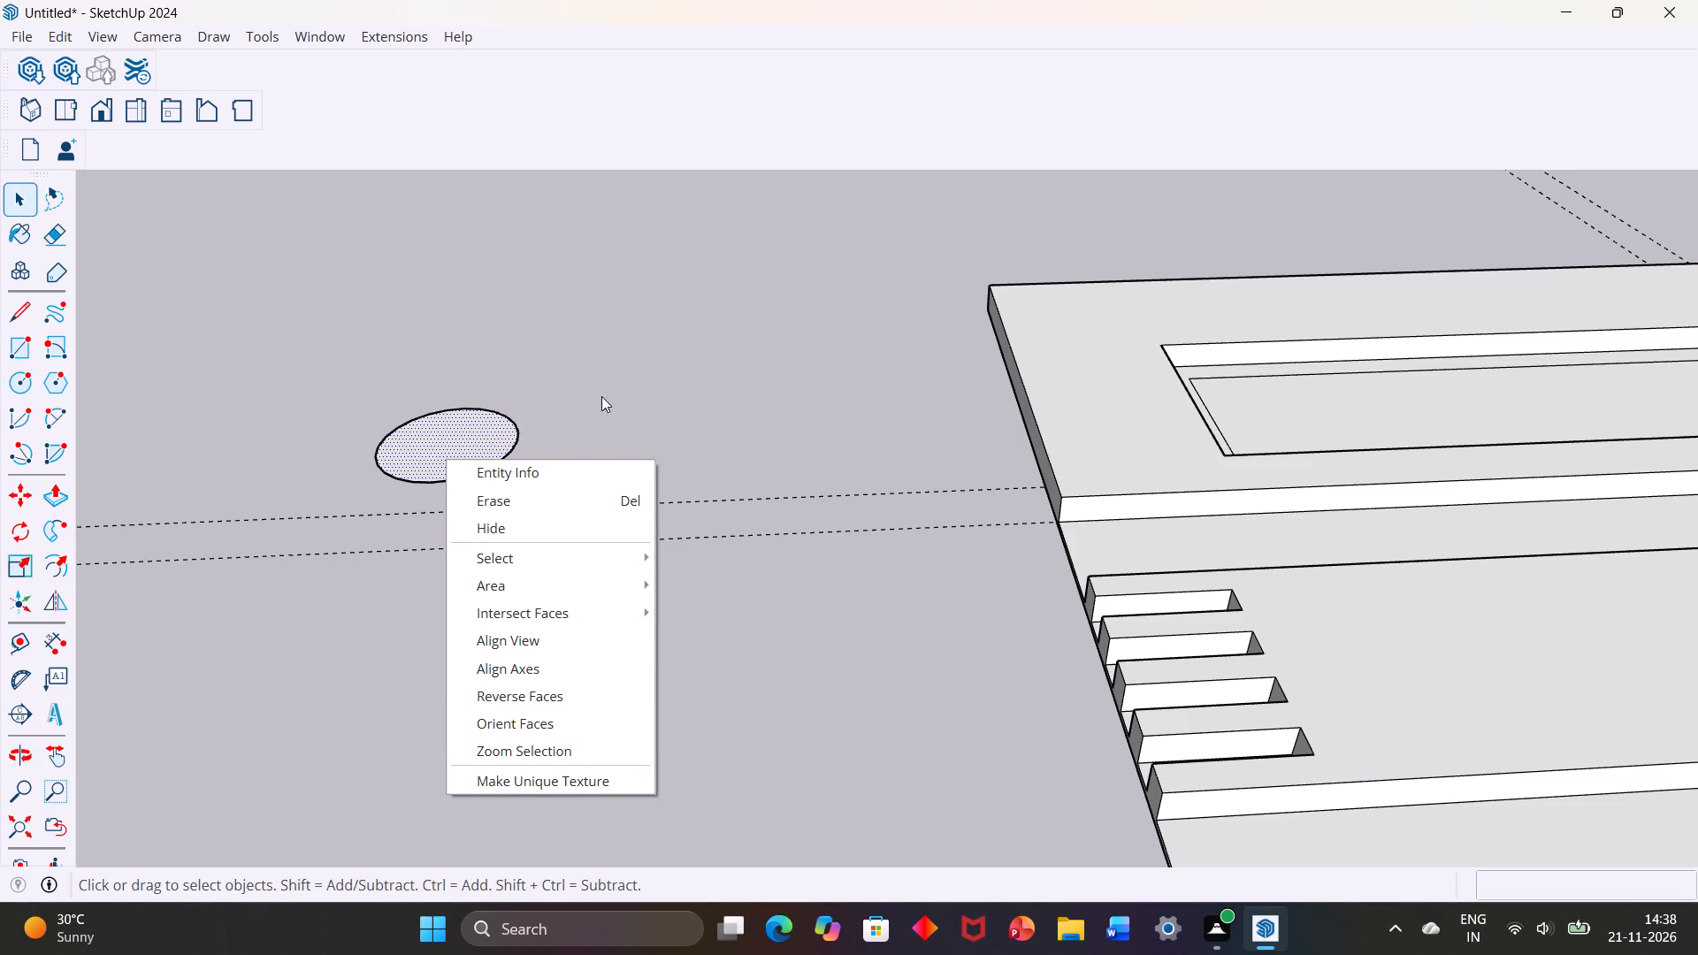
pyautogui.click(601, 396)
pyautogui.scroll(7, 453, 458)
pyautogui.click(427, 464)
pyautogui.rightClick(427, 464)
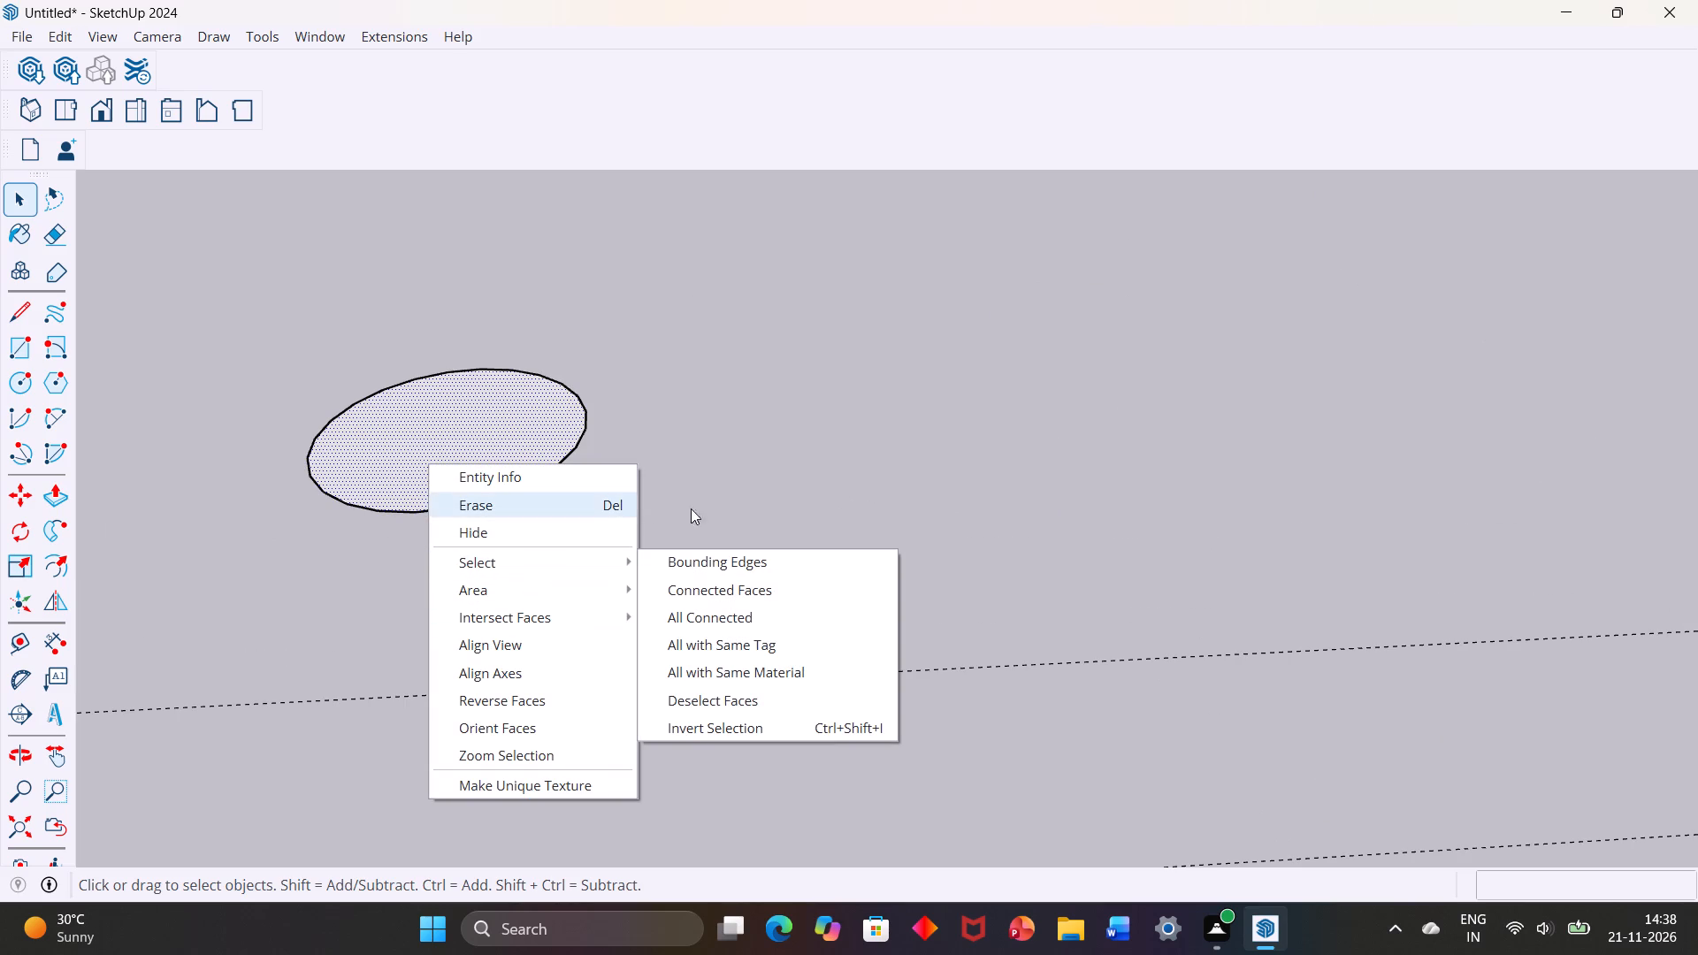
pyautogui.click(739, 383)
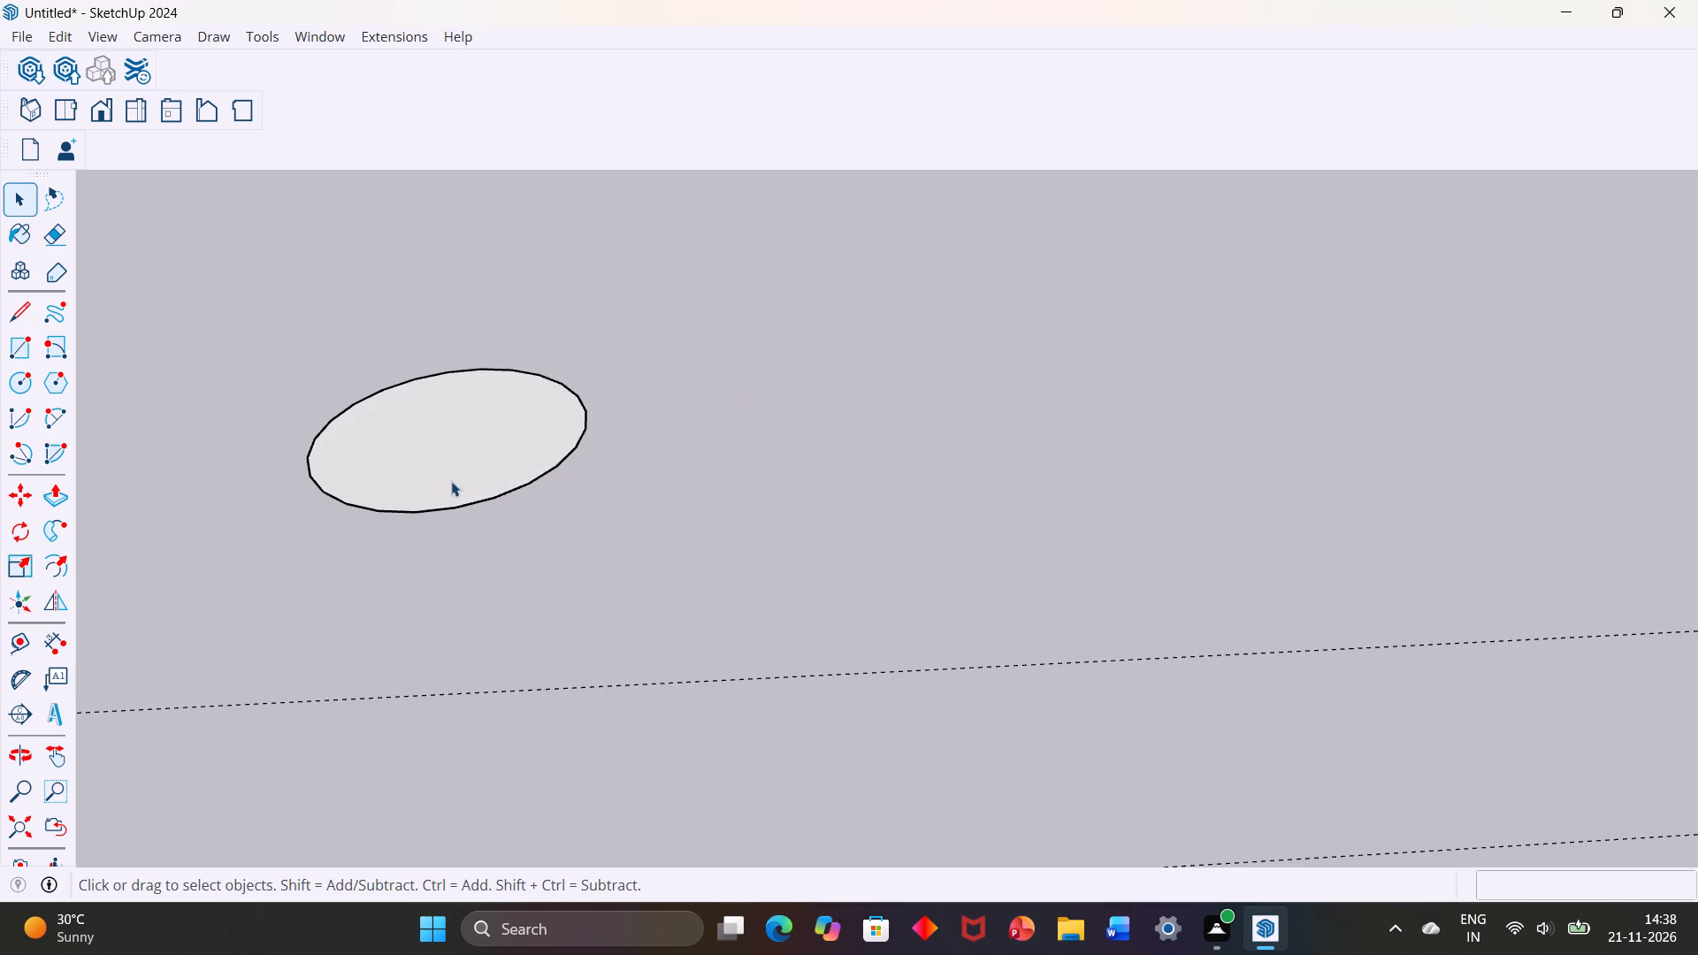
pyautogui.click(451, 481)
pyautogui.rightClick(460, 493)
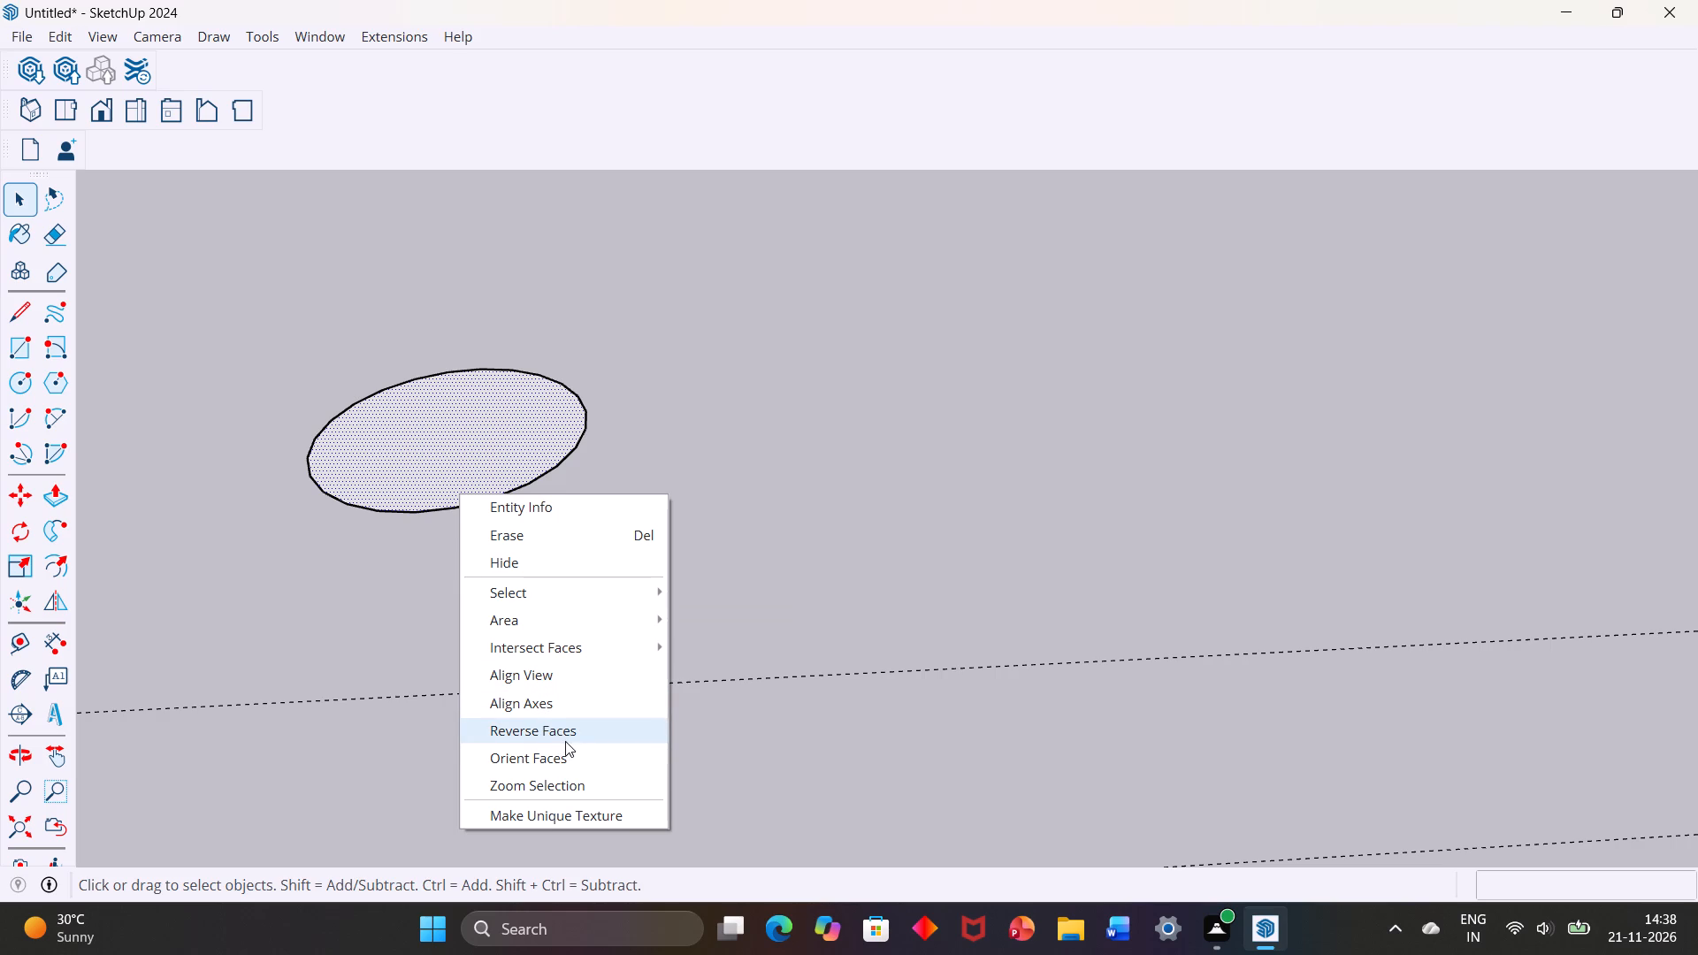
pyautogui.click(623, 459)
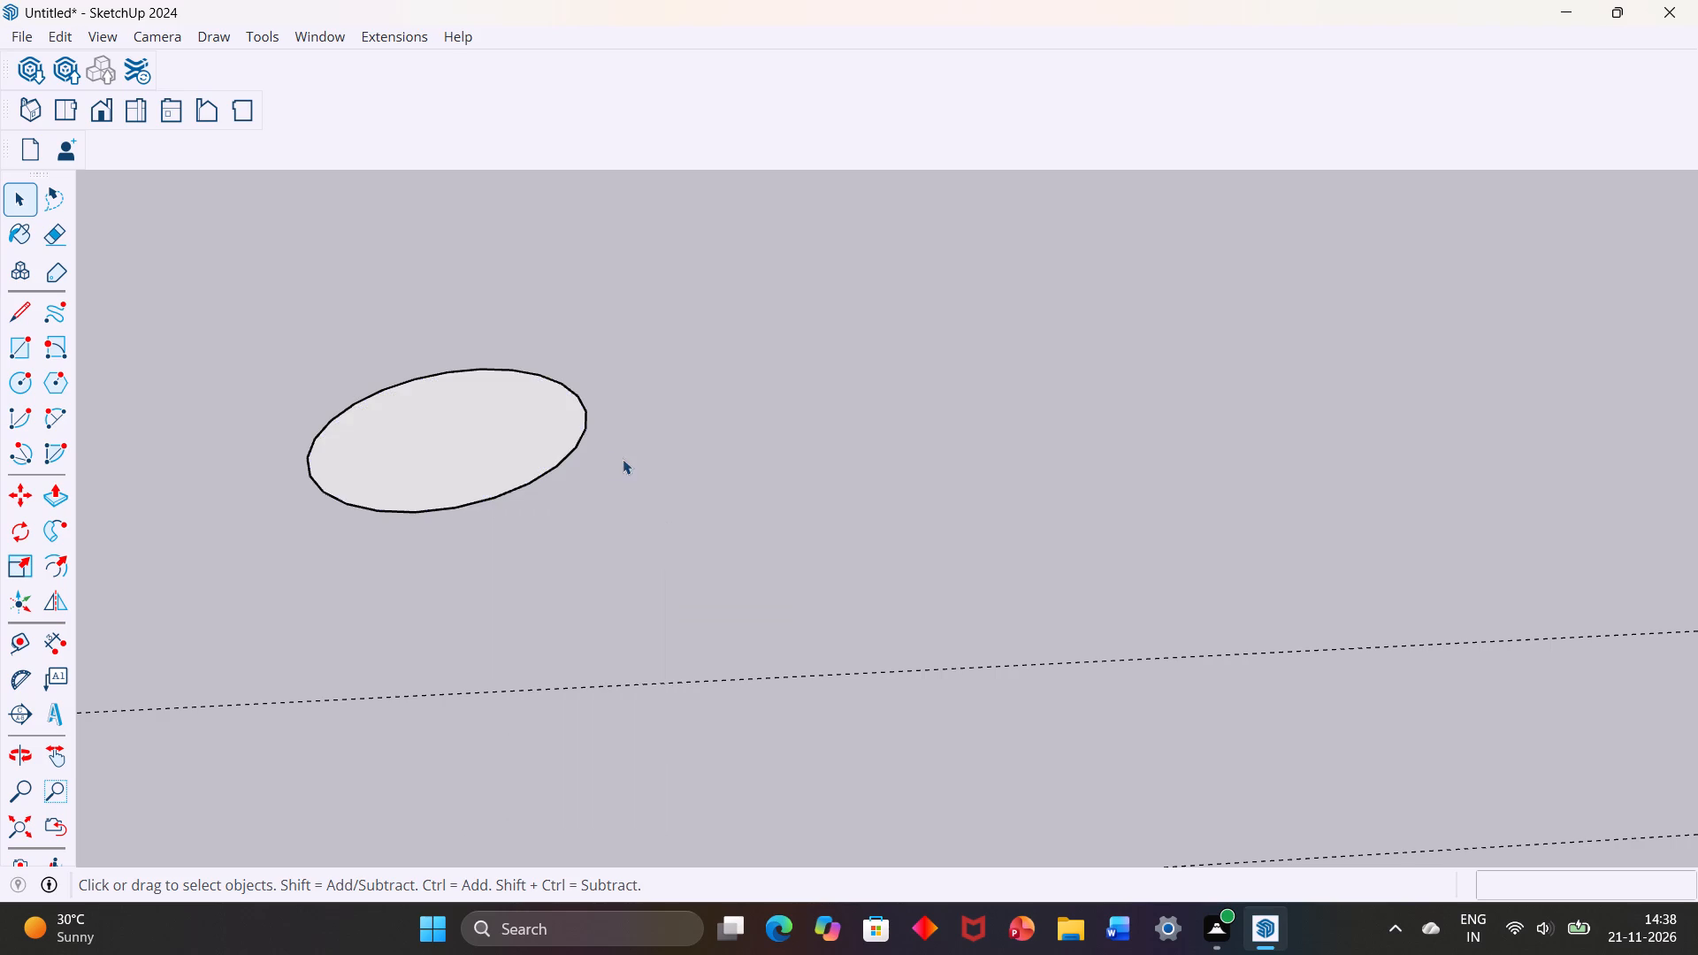
# Delete the circle, face and edge, from the ground between the two slabs.
pyautogui.scroll(-17, 468, 474)
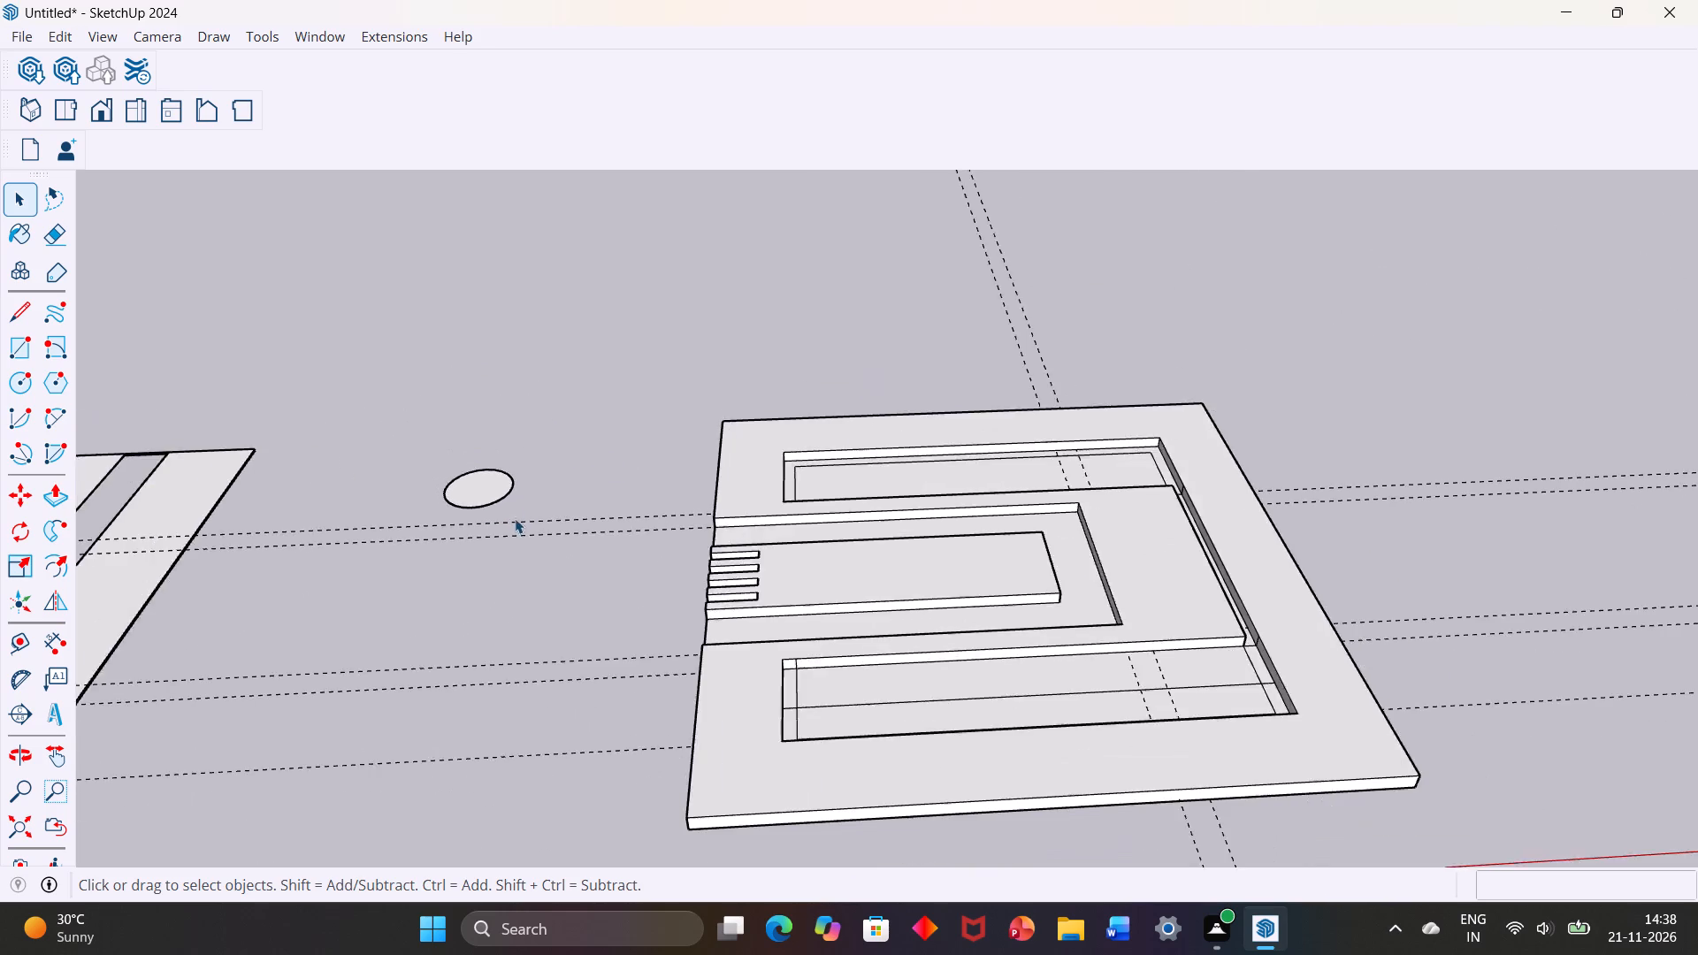
pyautogui.scroll(-12, 515, 518)
pyautogui.scroll(2, 509, 489)
pyautogui.click(489, 468)
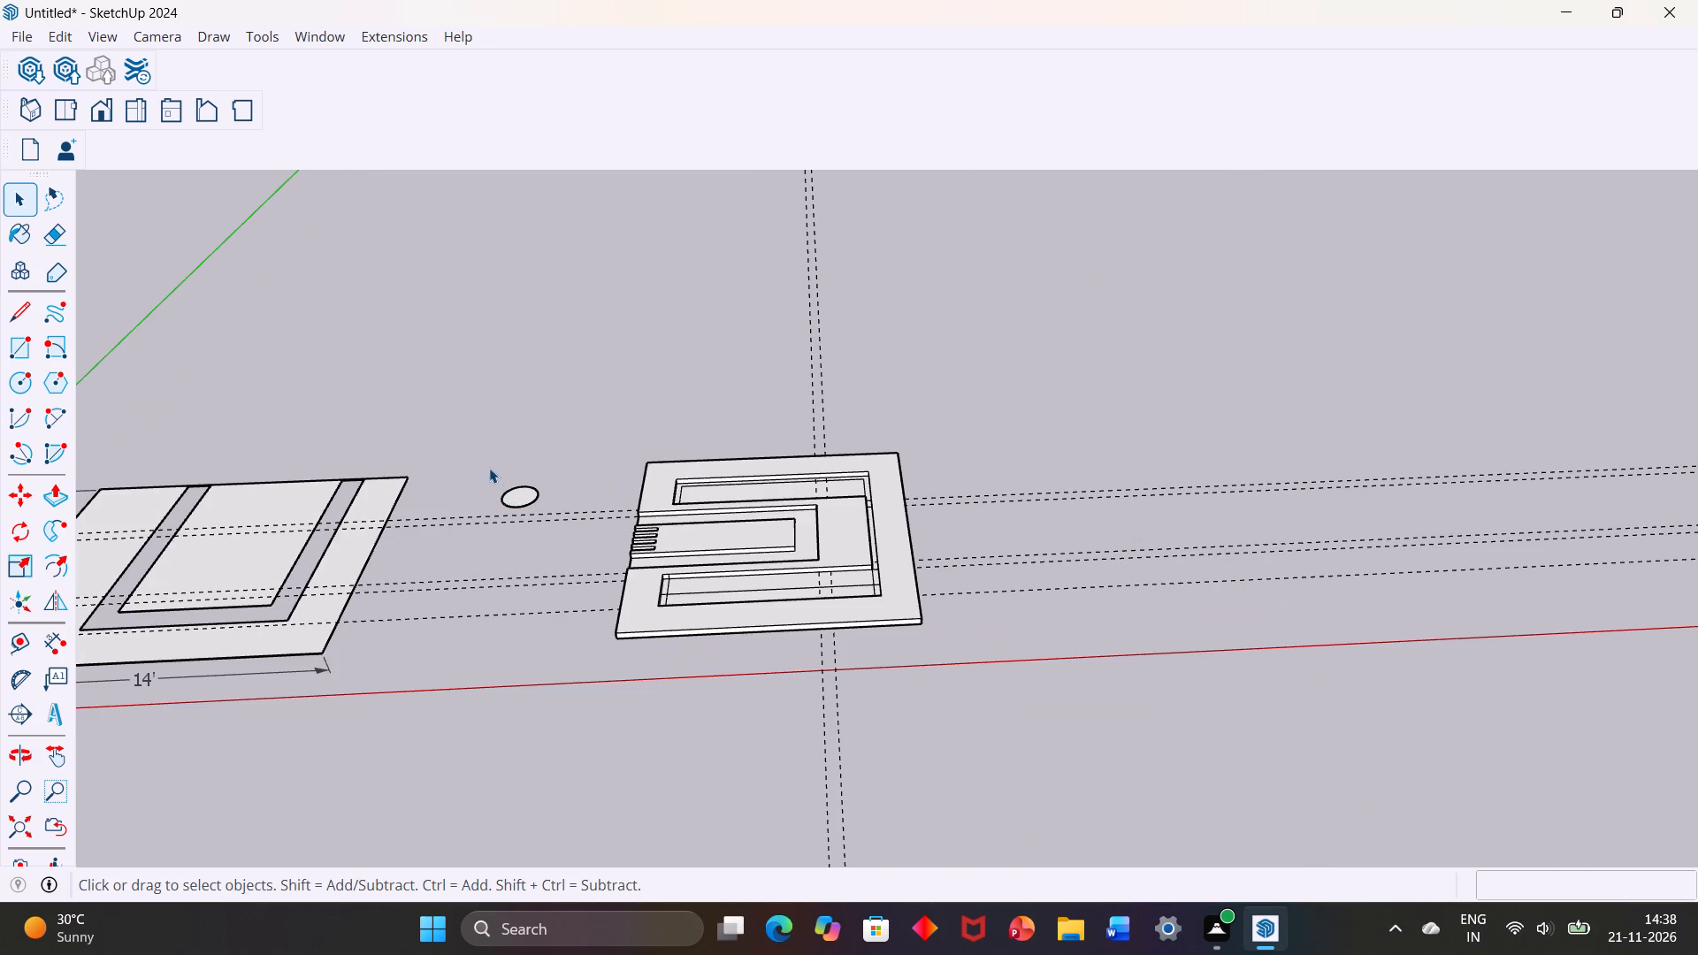
pyautogui.moveTo(488, 467); pyautogui.dragTo(547, 511)
pyautogui.press('Delete')
pyautogui.scroll(-3, 547, 511)
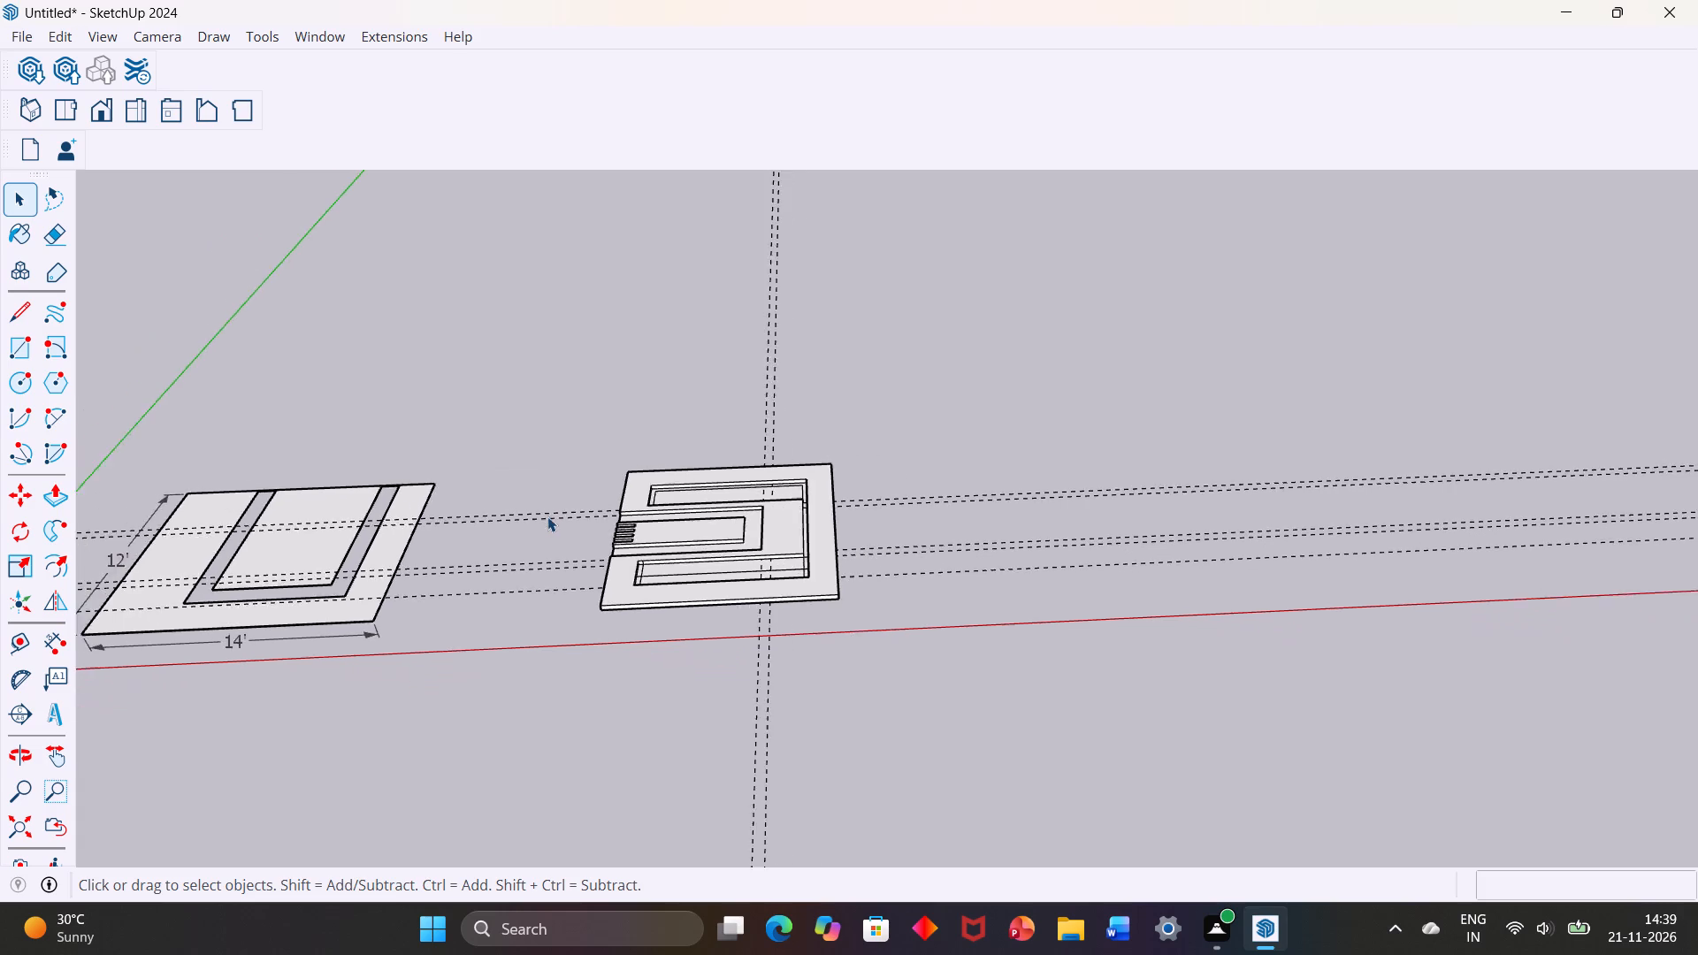
# Delete all the construction guides from the model.
pyautogui.scroll(-8, 550, 551)
pyautogui.moveTo(535, 548); pyautogui.dragTo(534, 530, button='middle')
pyautogui.scroll(7, 614, 571)
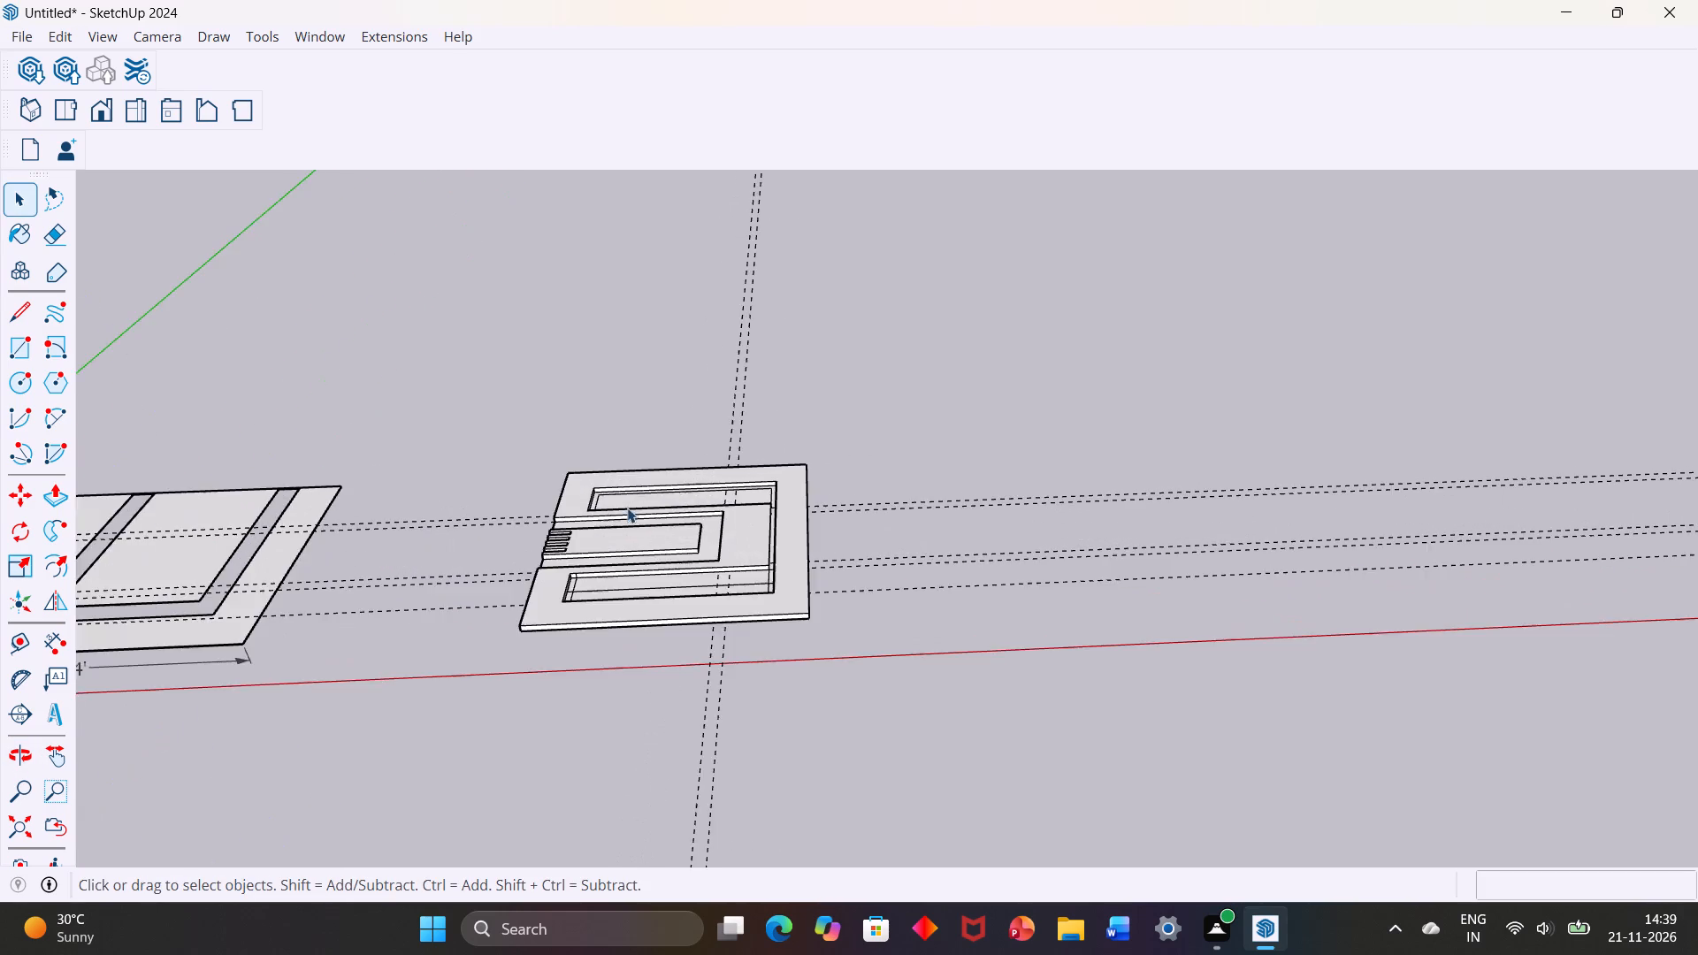
pyautogui.scroll(5, 627, 508)
pyautogui.scroll(1, 600, 583)
pyautogui.moveTo(600, 586); pyautogui.dragTo(650, 809, button='middle')
pyautogui.scroll(3, 683, 687)
pyautogui.scroll(4, 631, 525)
pyautogui.scroll(-10, 631, 525)
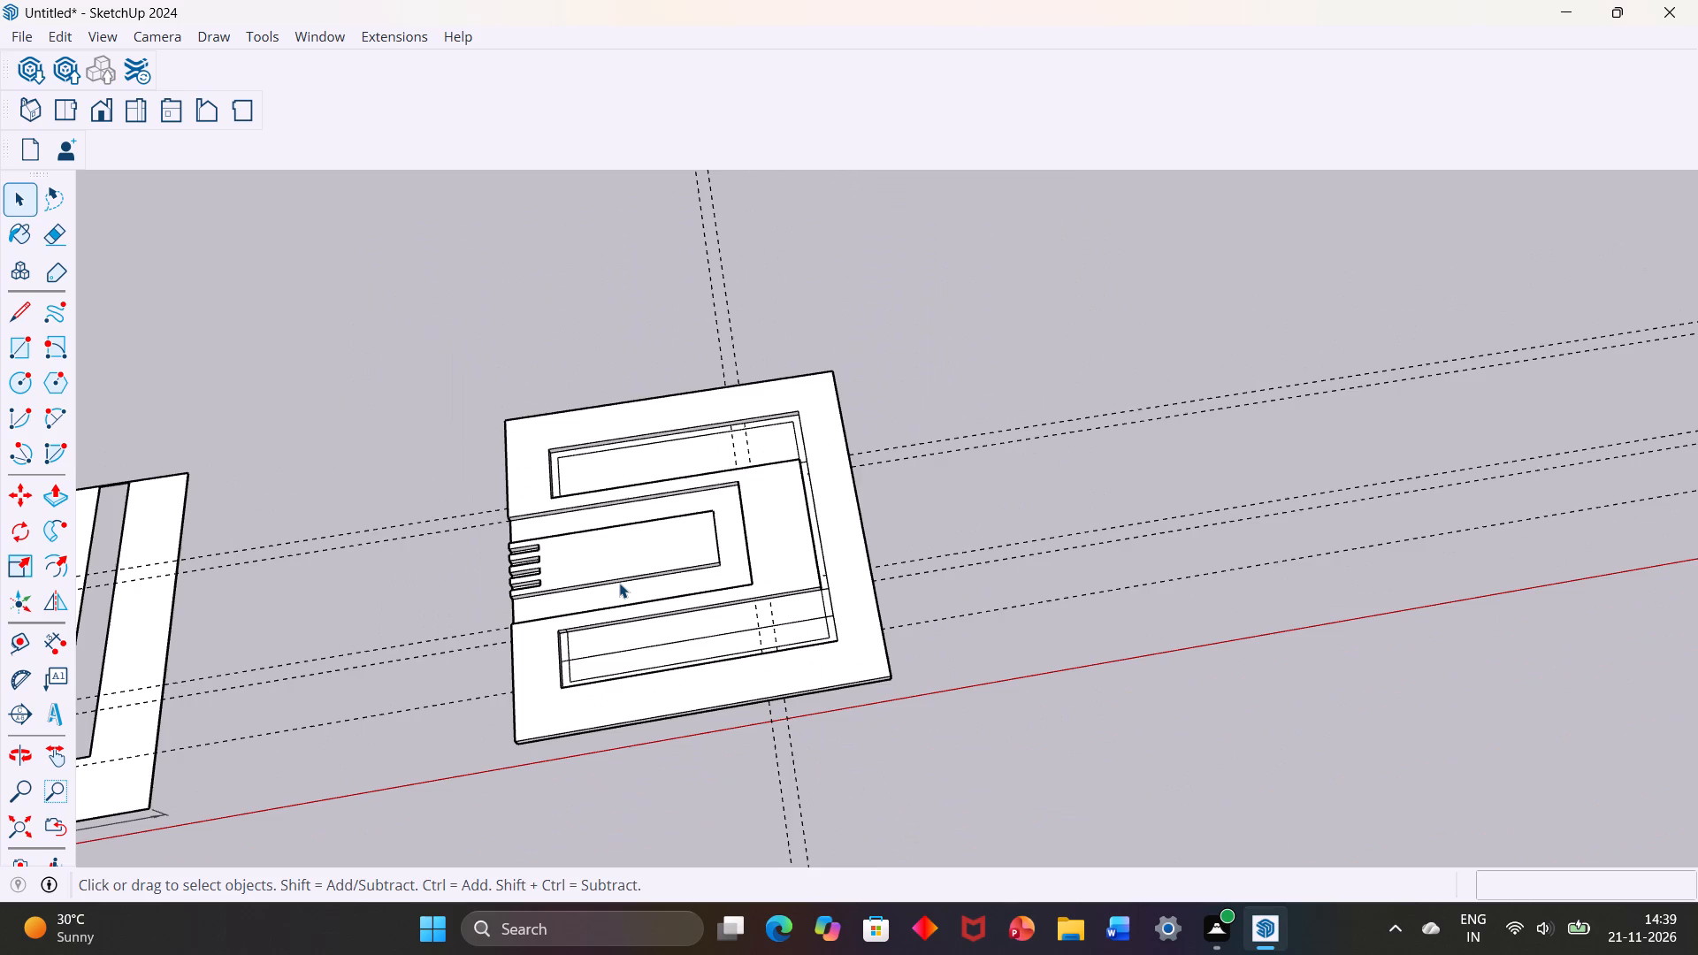
pyautogui.scroll(-1, 619, 595)
pyautogui.moveTo(623, 602); pyautogui.dragTo(526, 508, button='middle')
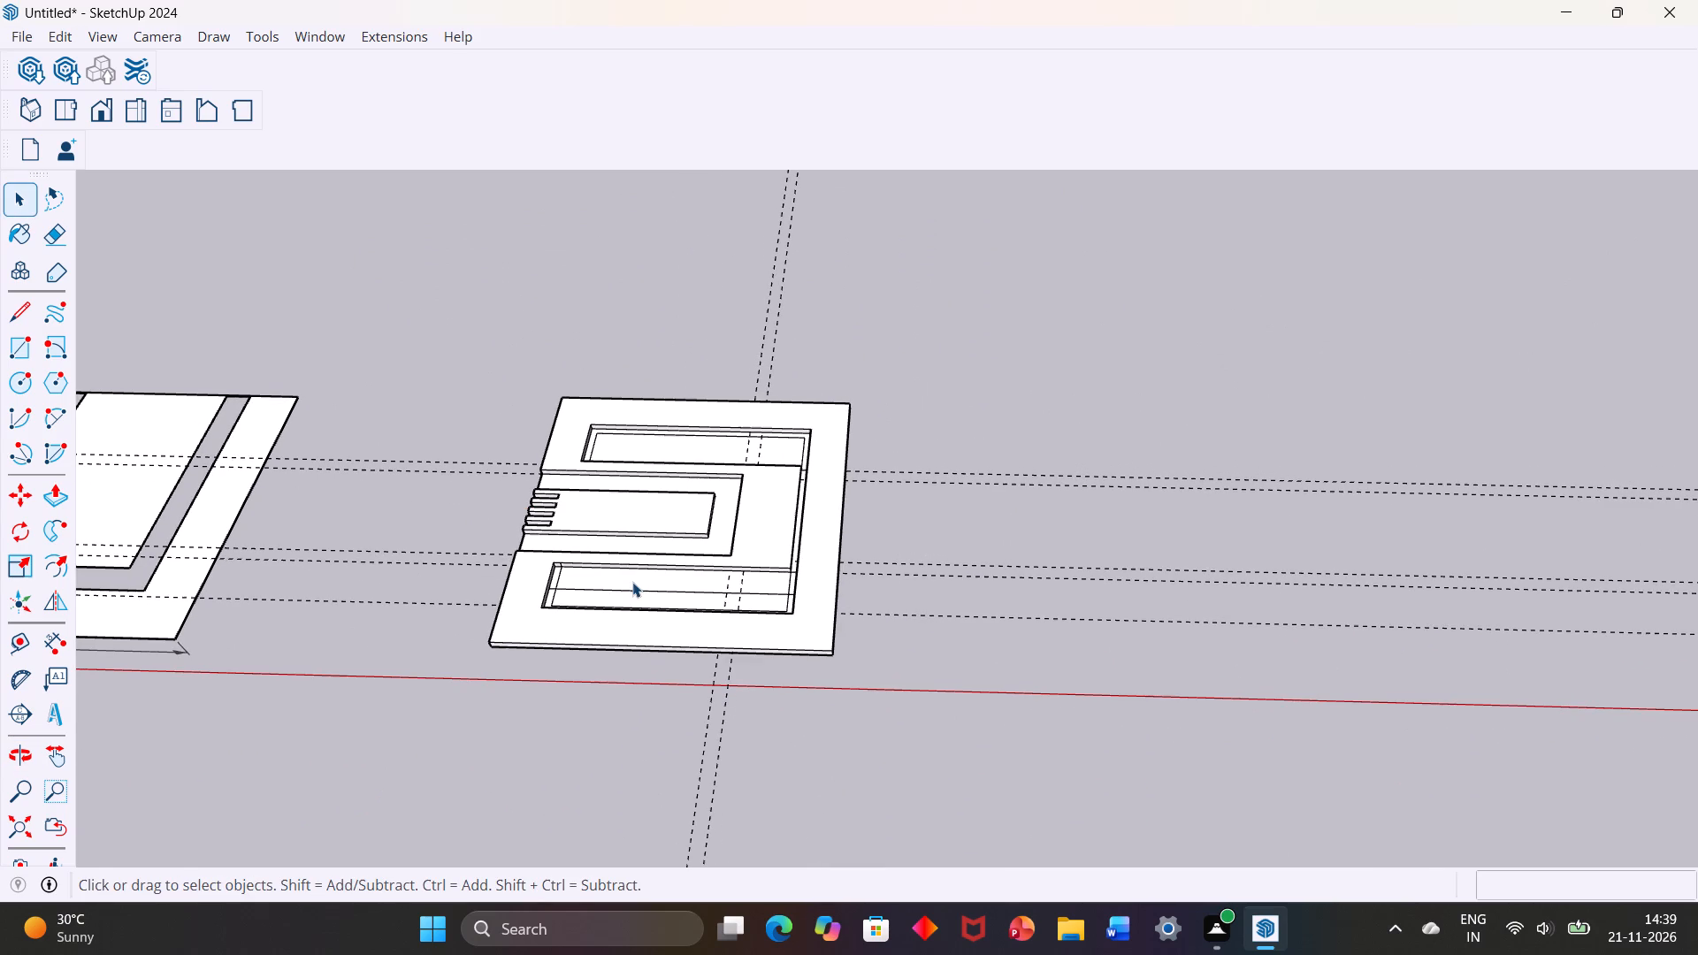
pyautogui.scroll(5, 625, 565)
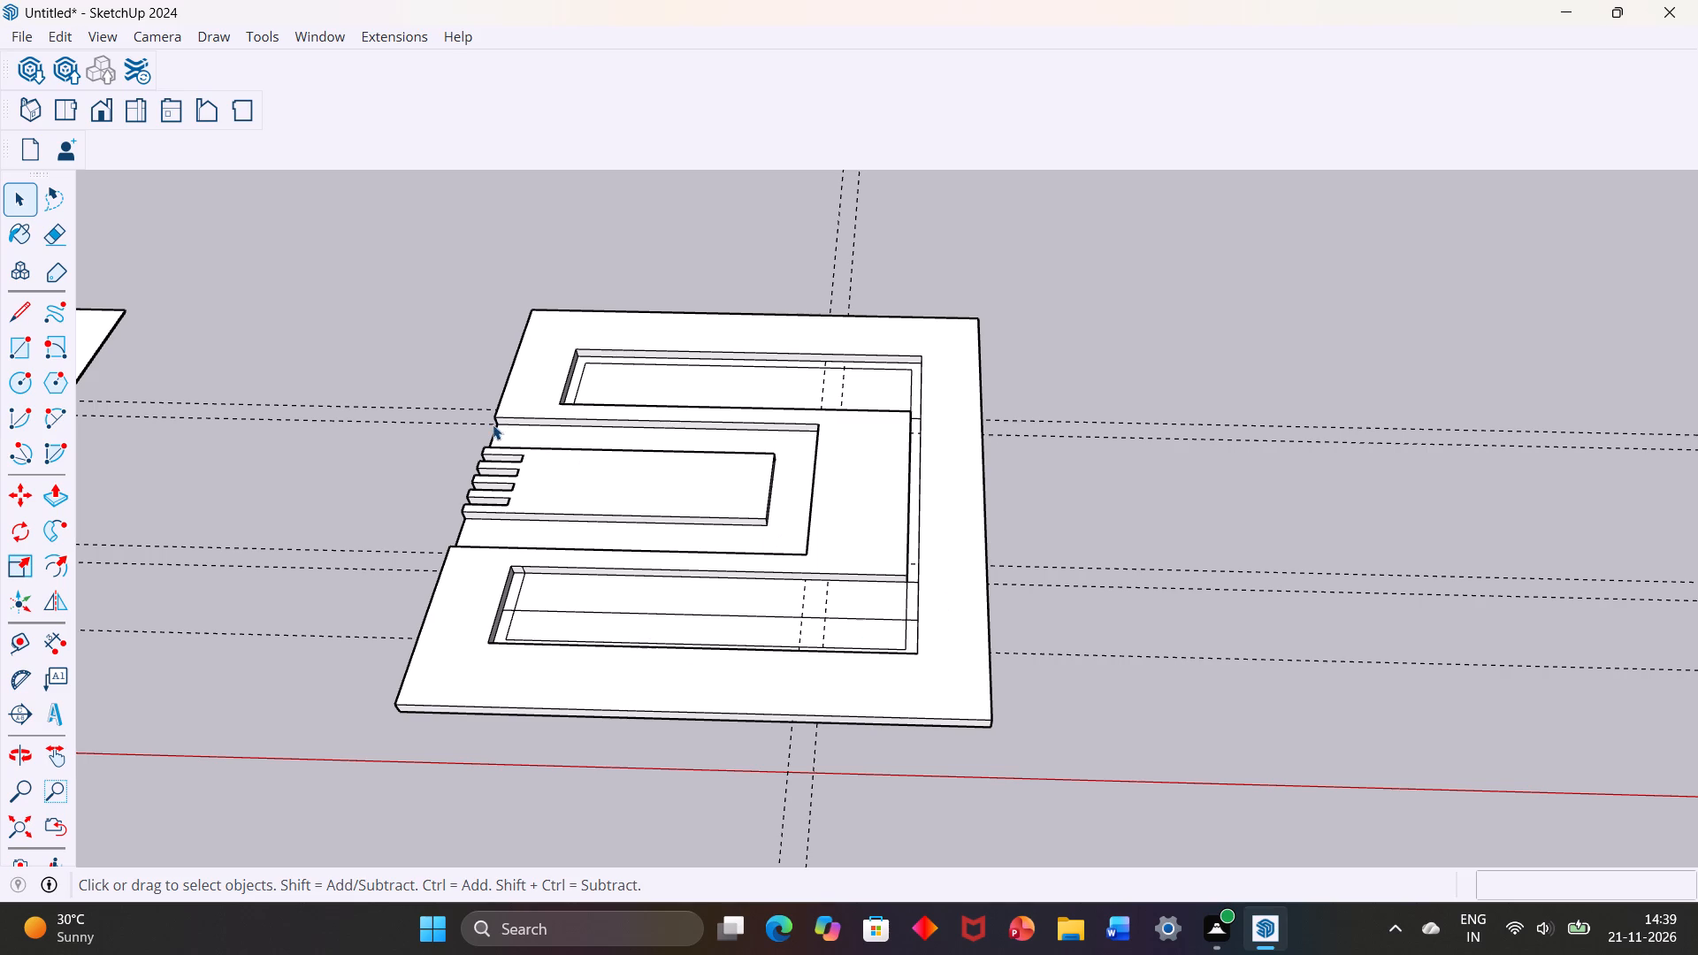
pyautogui.click(54, 34)
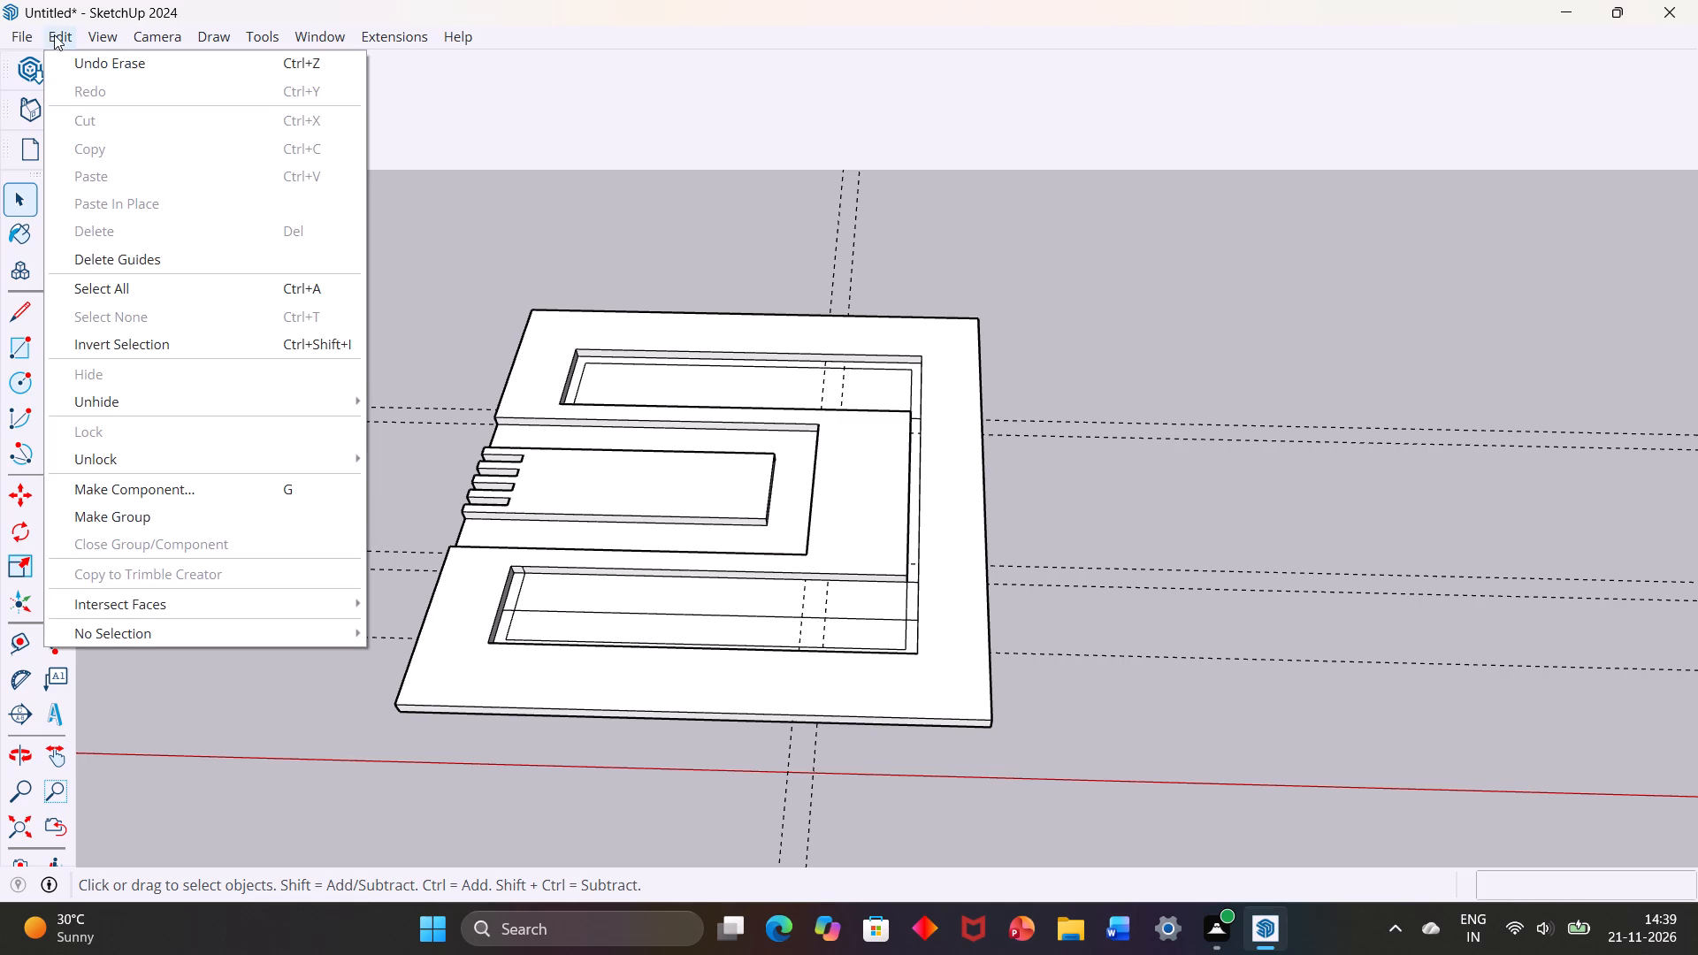
pyautogui.click(156, 256)
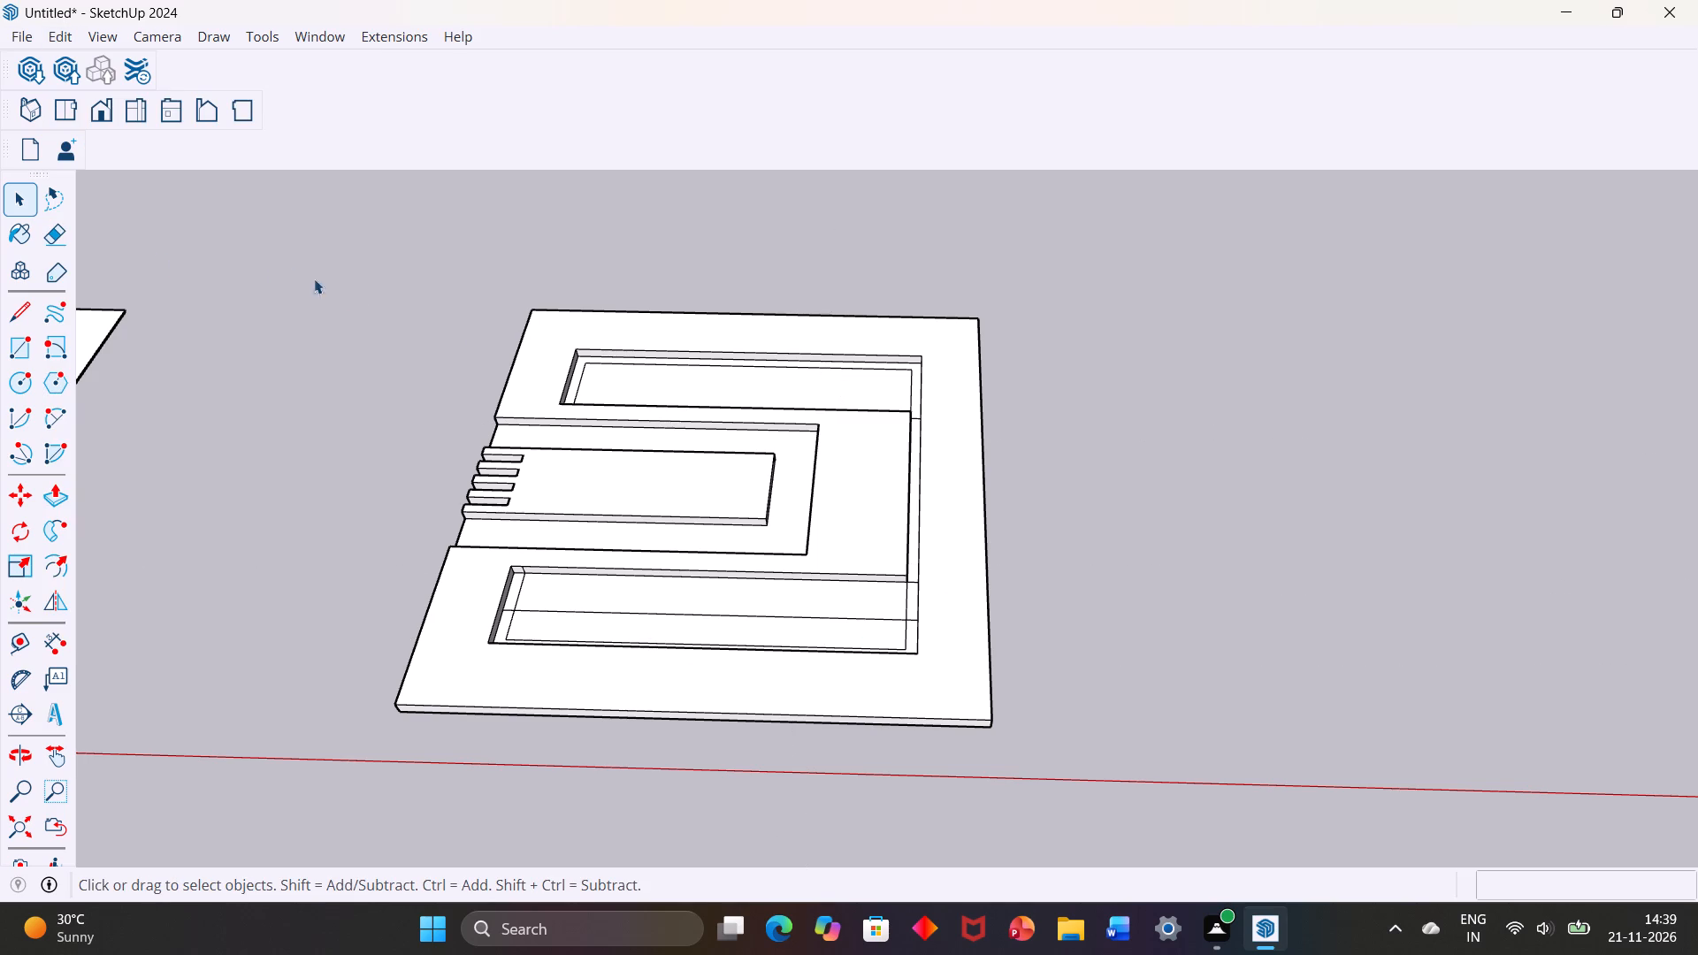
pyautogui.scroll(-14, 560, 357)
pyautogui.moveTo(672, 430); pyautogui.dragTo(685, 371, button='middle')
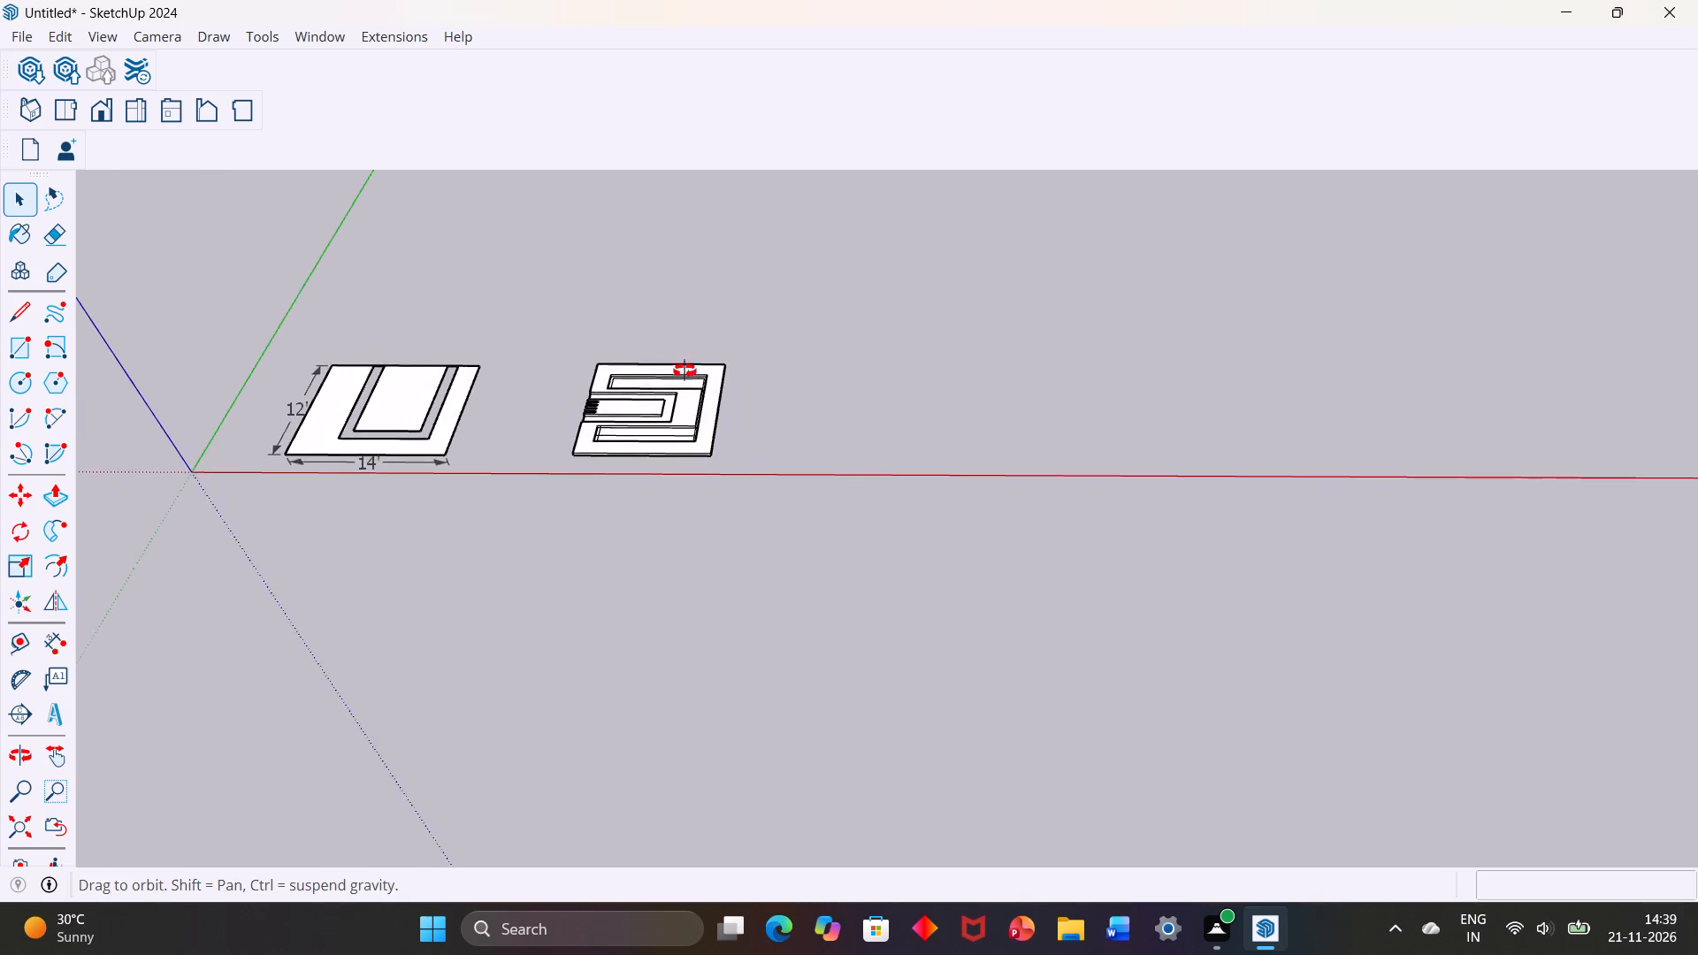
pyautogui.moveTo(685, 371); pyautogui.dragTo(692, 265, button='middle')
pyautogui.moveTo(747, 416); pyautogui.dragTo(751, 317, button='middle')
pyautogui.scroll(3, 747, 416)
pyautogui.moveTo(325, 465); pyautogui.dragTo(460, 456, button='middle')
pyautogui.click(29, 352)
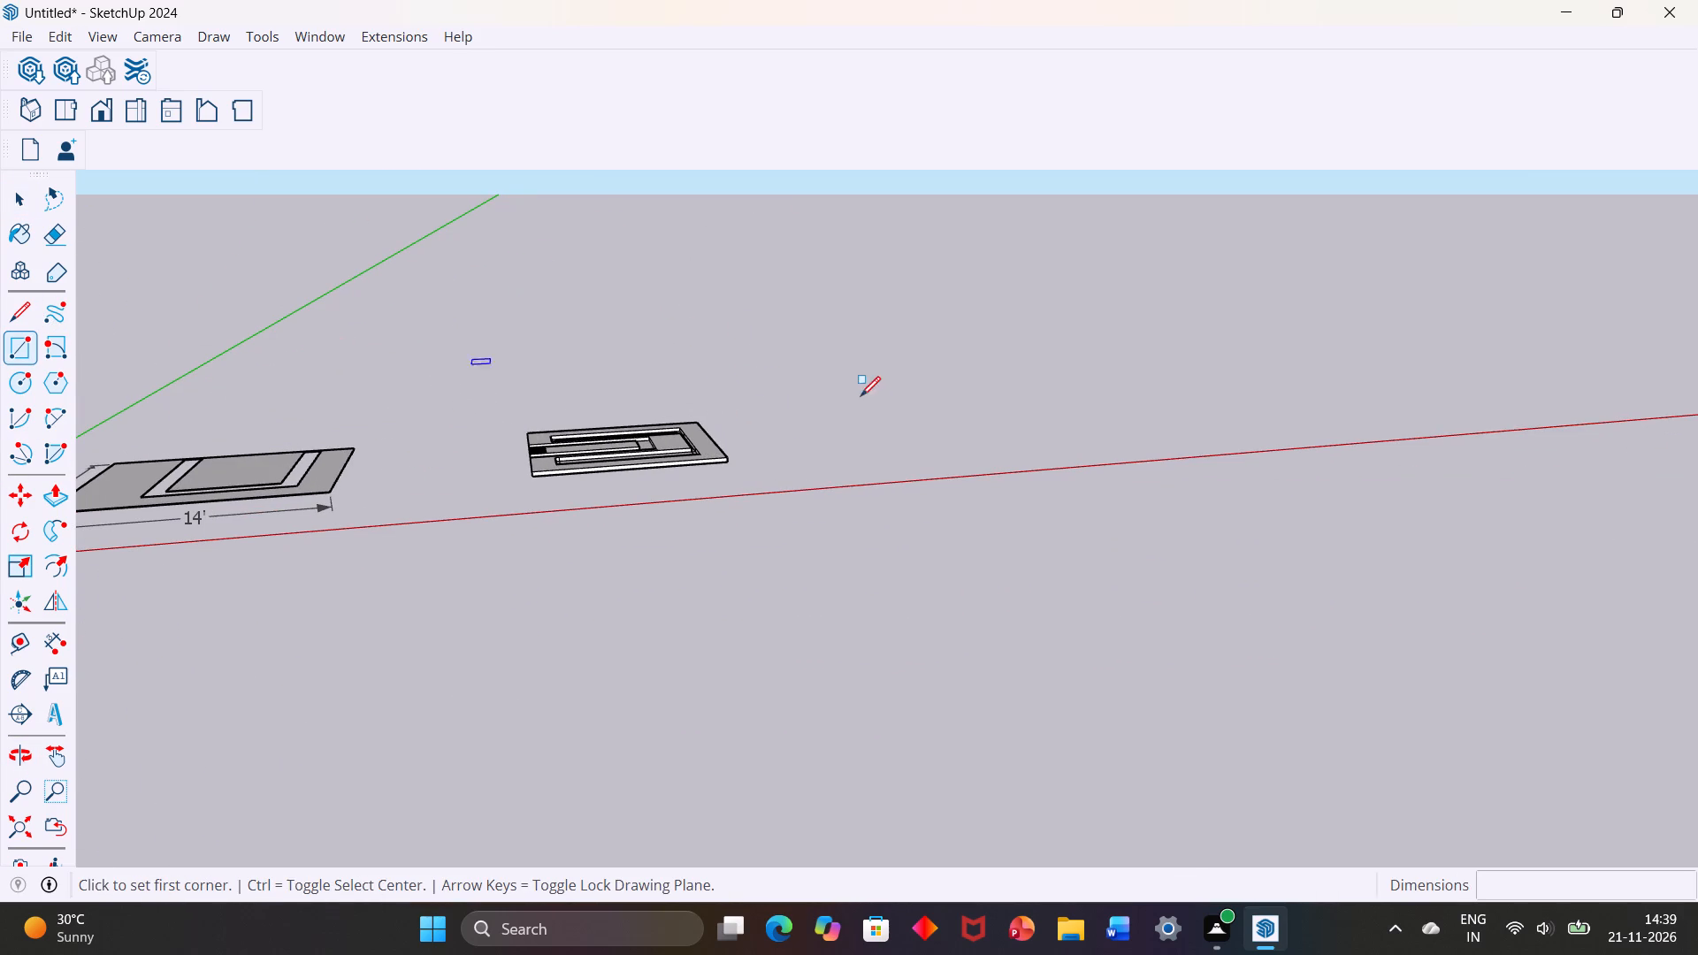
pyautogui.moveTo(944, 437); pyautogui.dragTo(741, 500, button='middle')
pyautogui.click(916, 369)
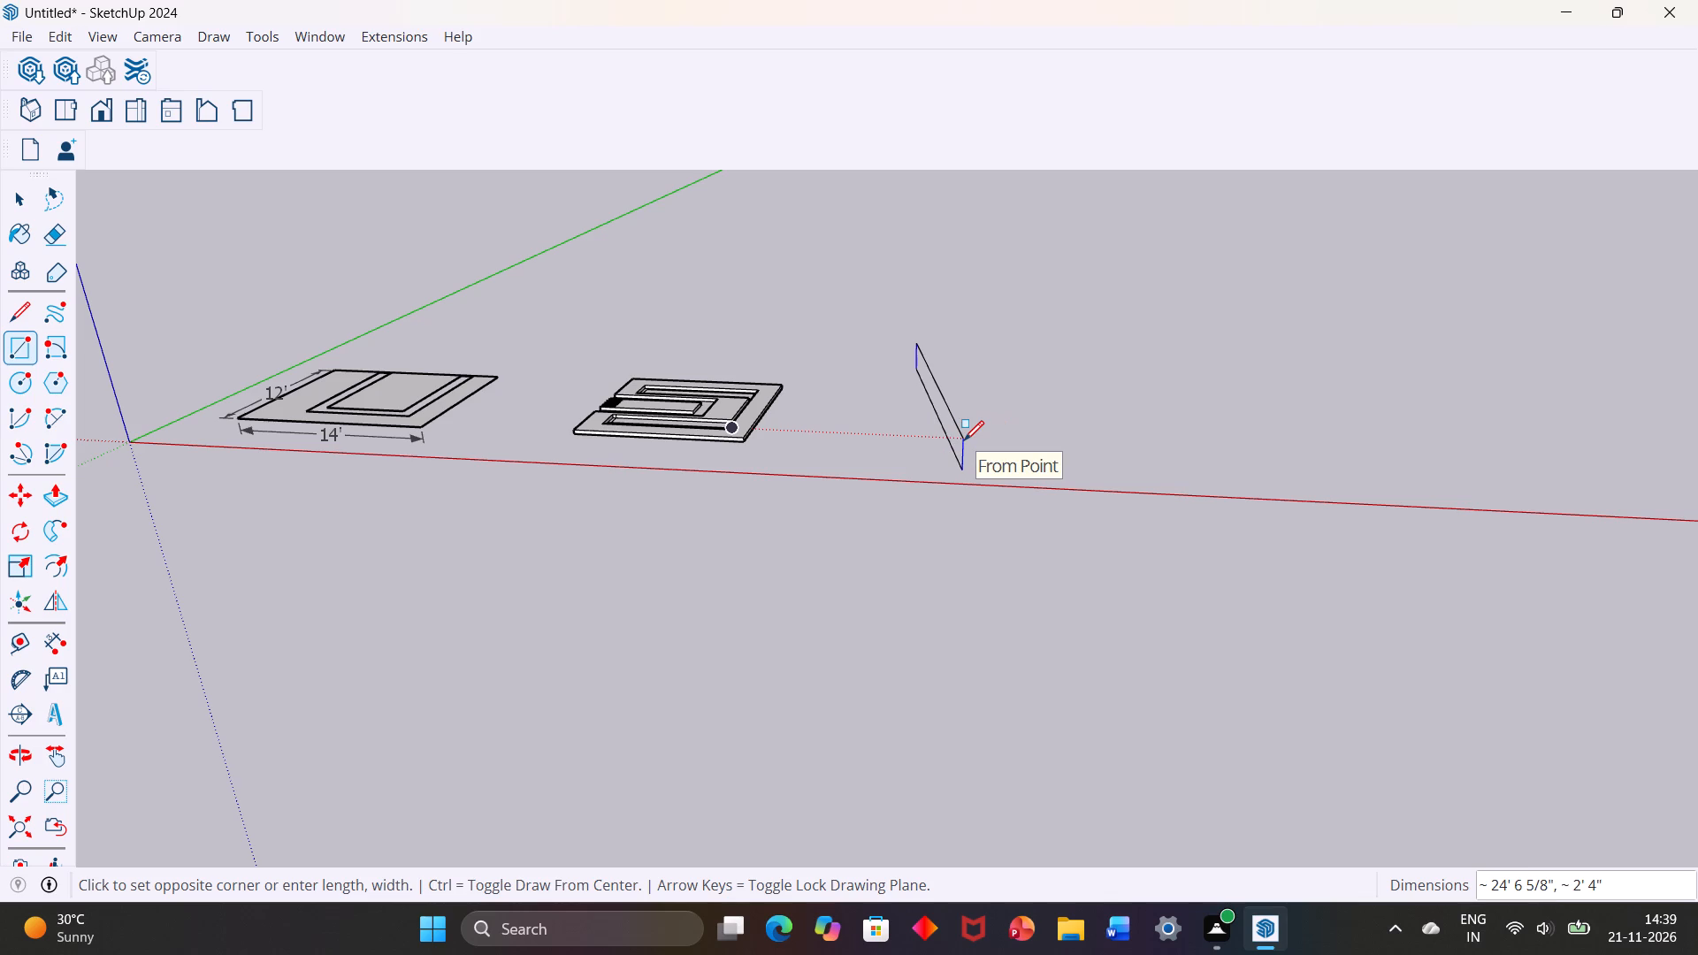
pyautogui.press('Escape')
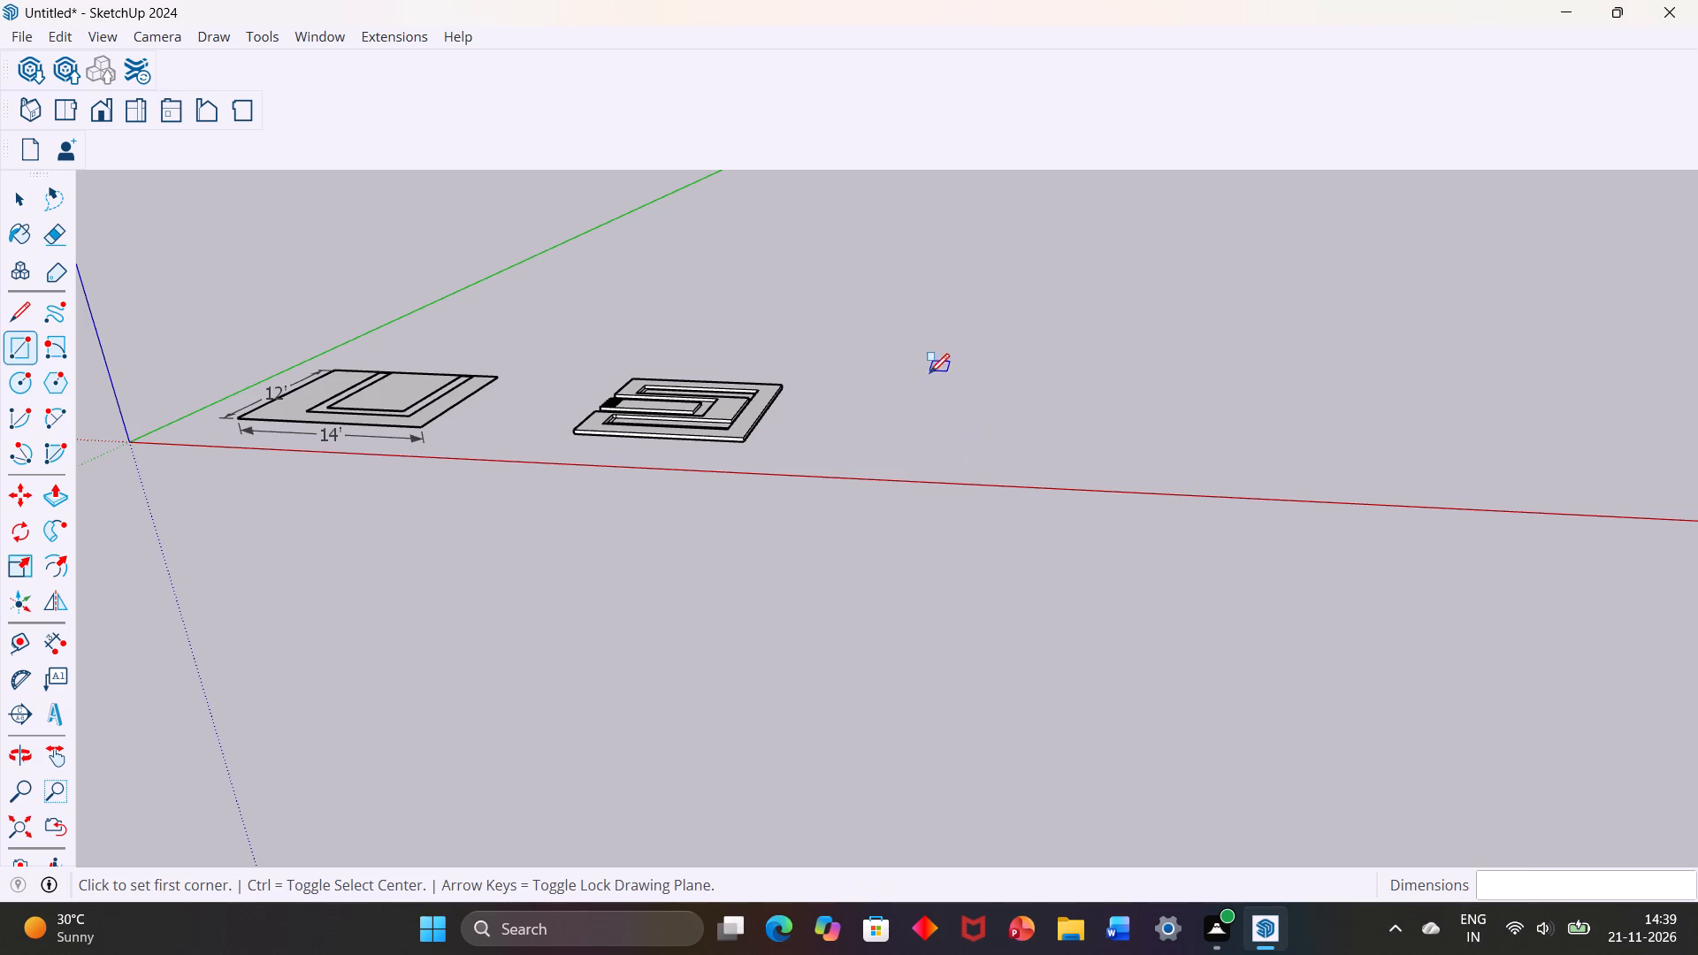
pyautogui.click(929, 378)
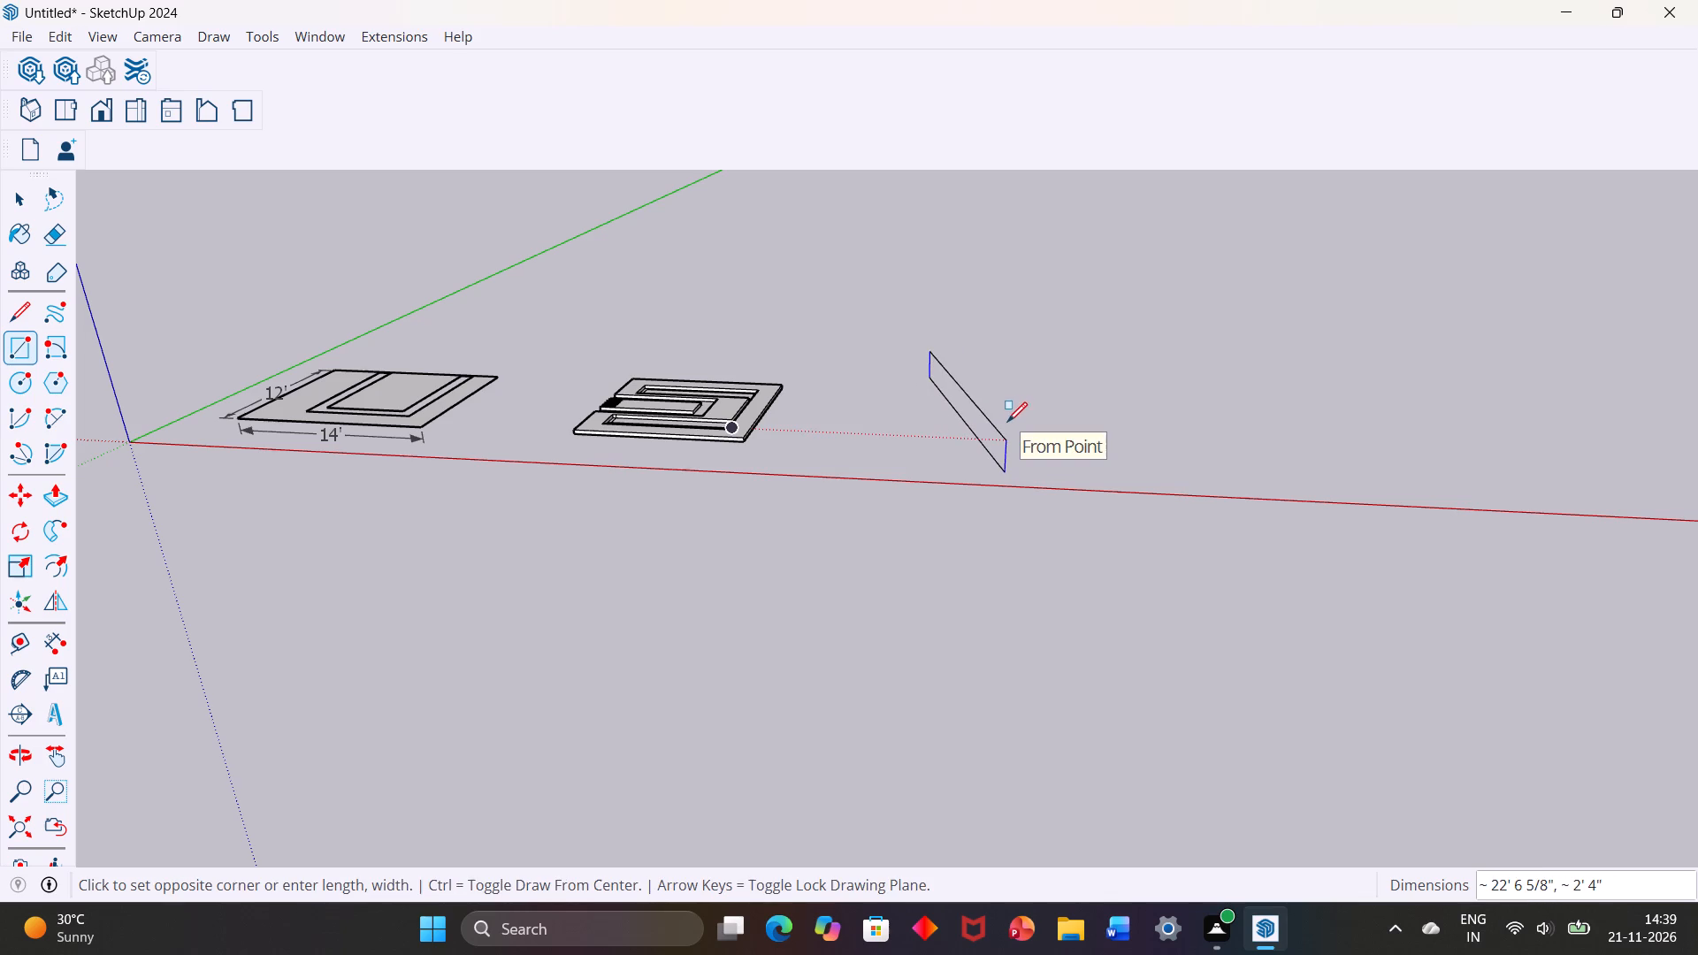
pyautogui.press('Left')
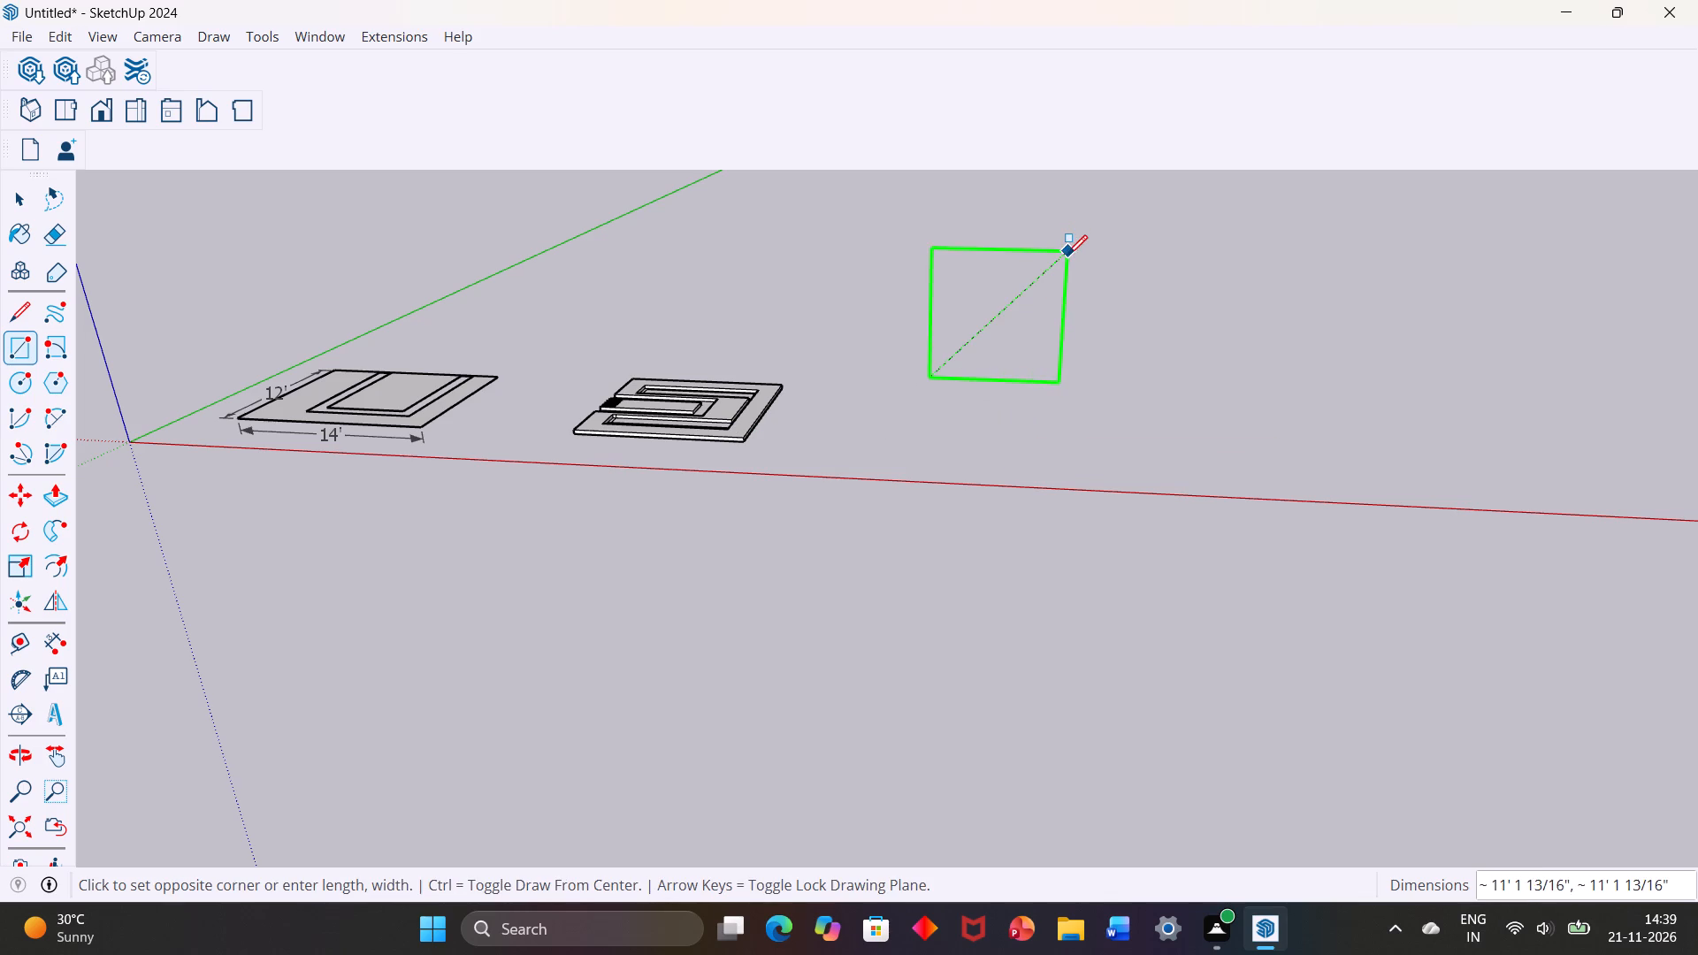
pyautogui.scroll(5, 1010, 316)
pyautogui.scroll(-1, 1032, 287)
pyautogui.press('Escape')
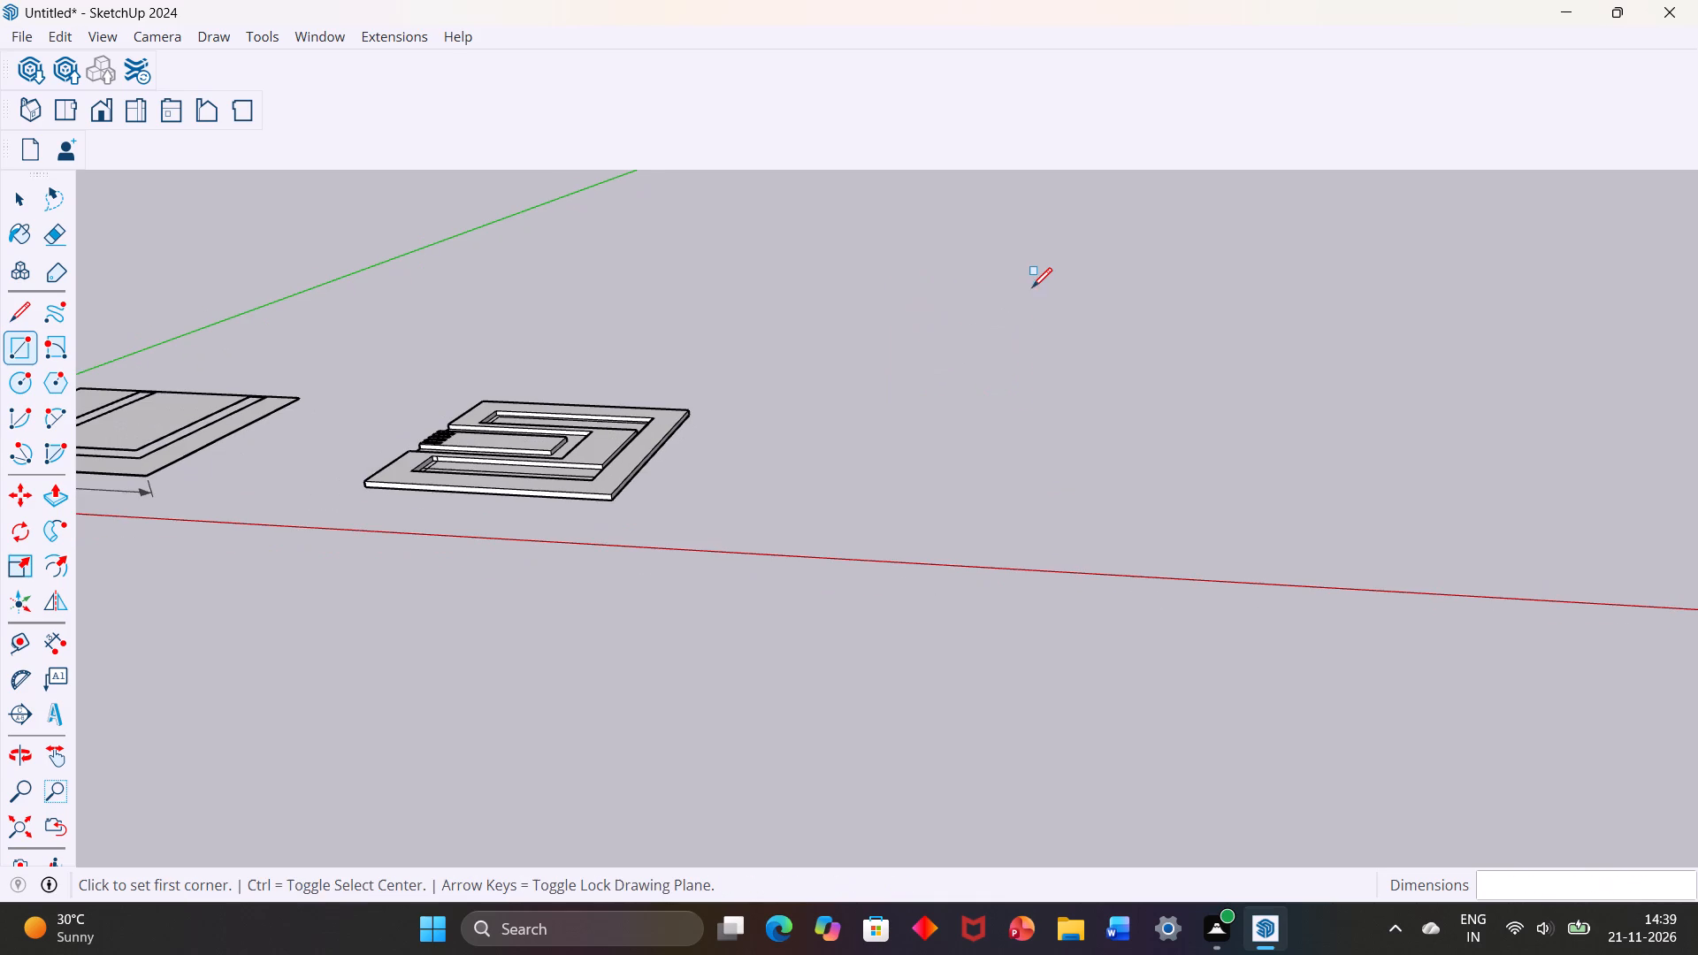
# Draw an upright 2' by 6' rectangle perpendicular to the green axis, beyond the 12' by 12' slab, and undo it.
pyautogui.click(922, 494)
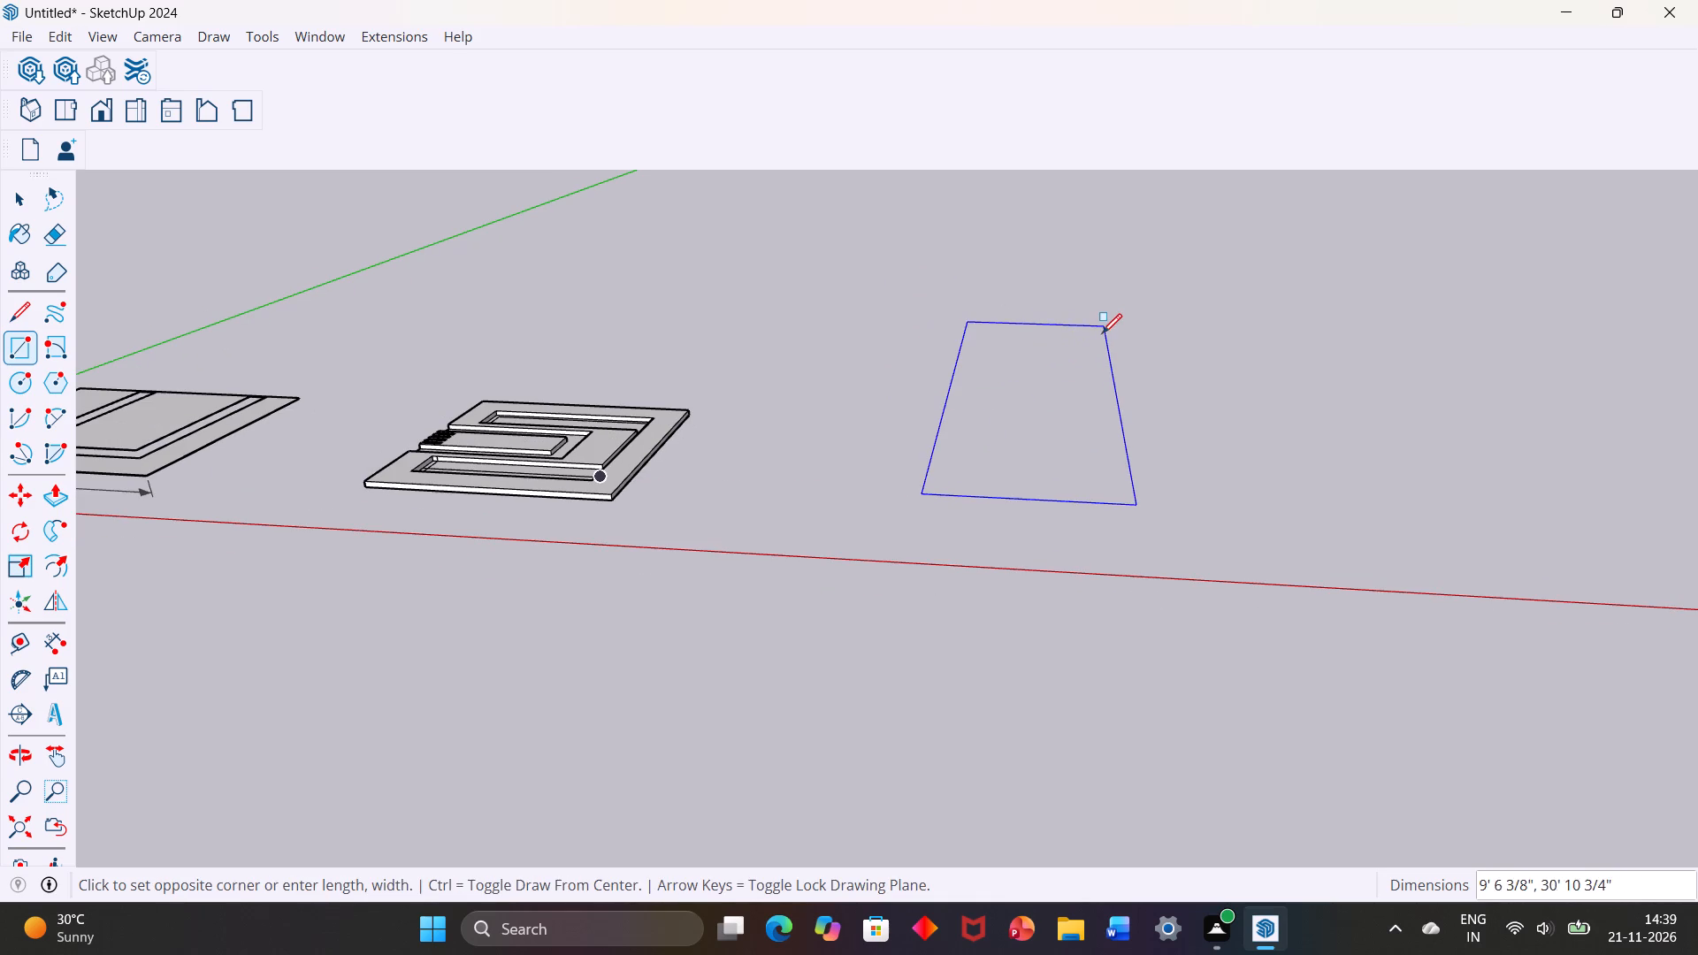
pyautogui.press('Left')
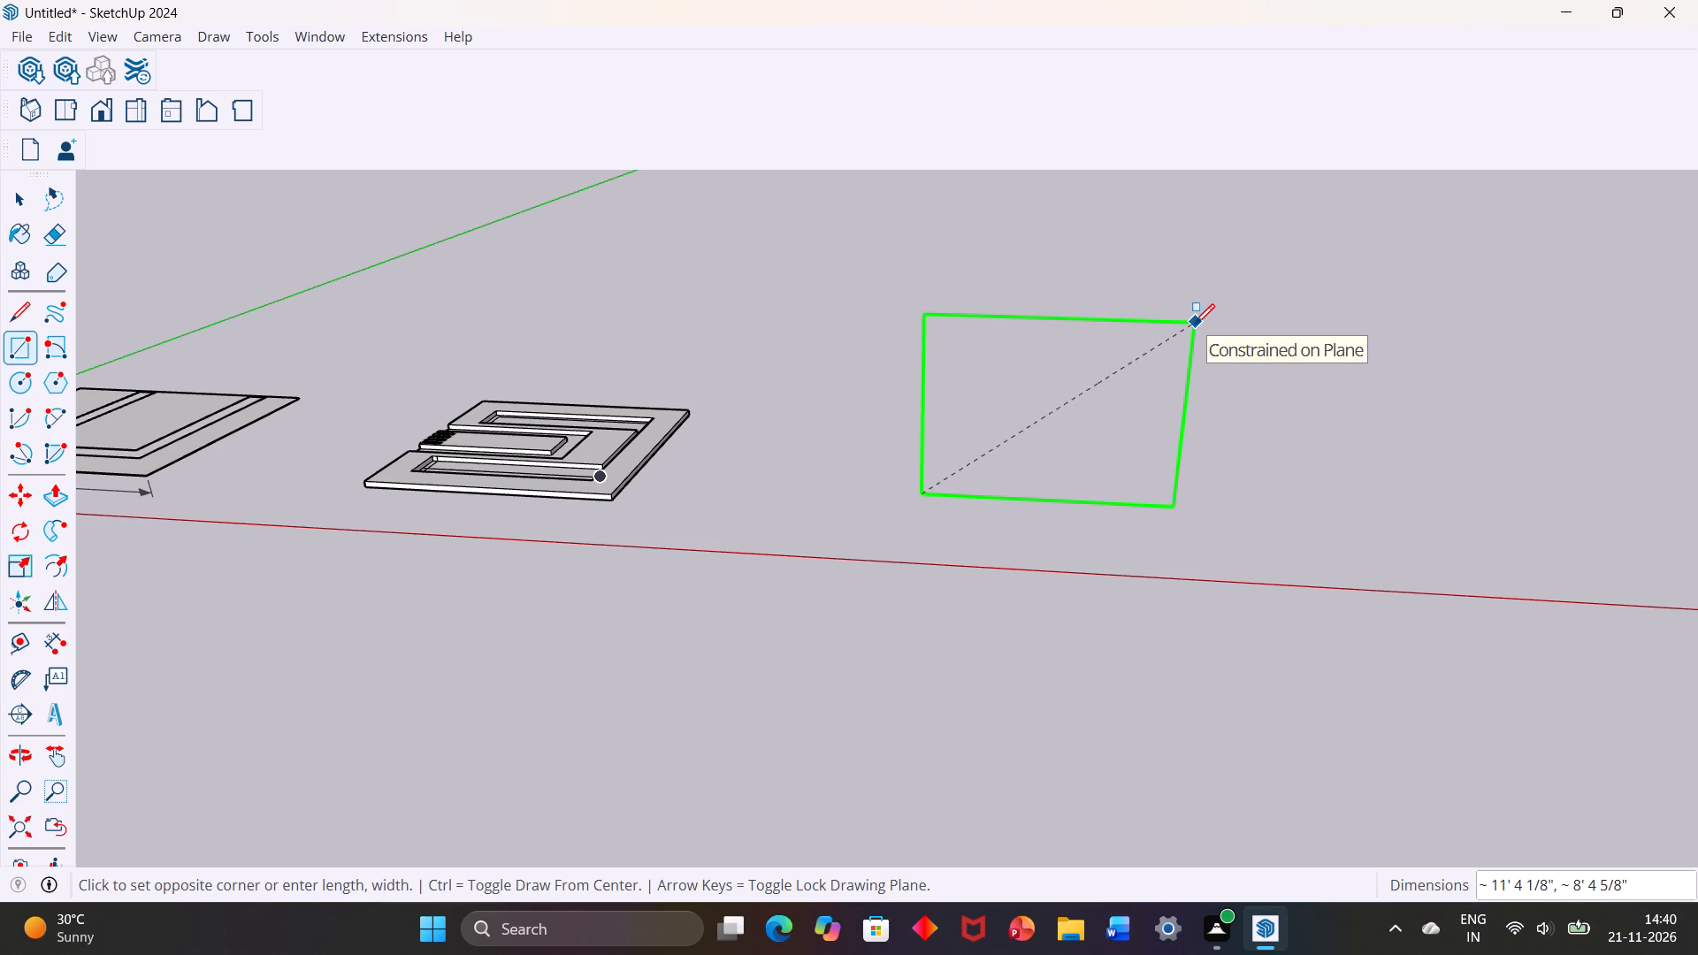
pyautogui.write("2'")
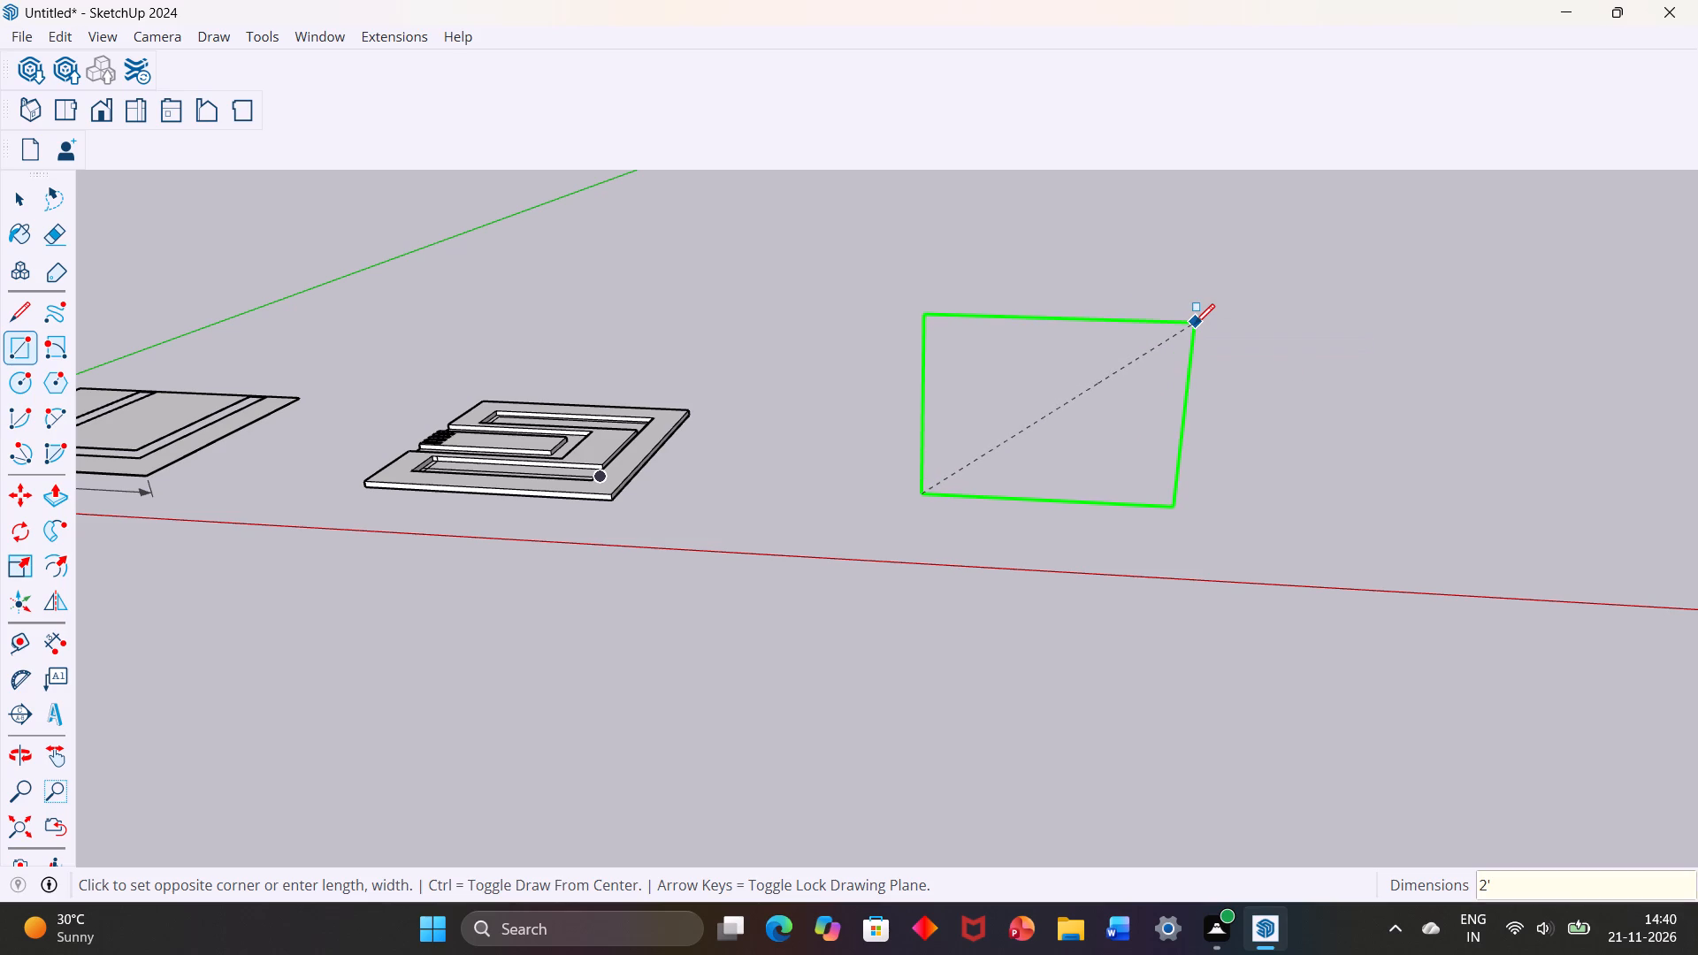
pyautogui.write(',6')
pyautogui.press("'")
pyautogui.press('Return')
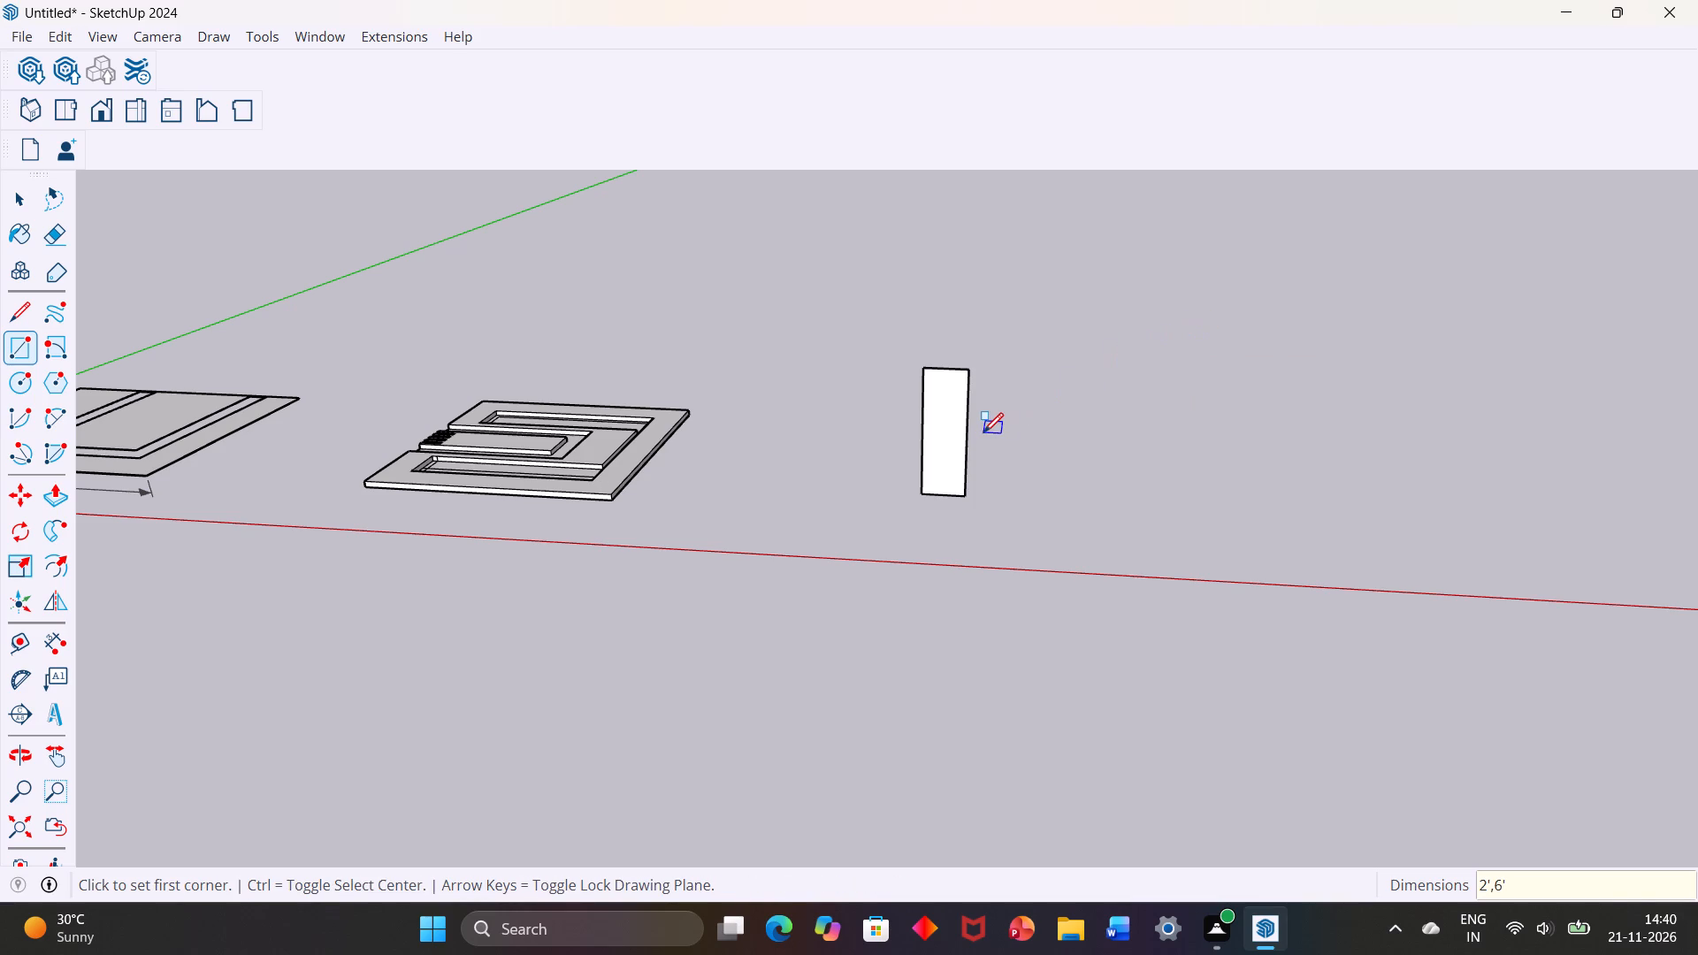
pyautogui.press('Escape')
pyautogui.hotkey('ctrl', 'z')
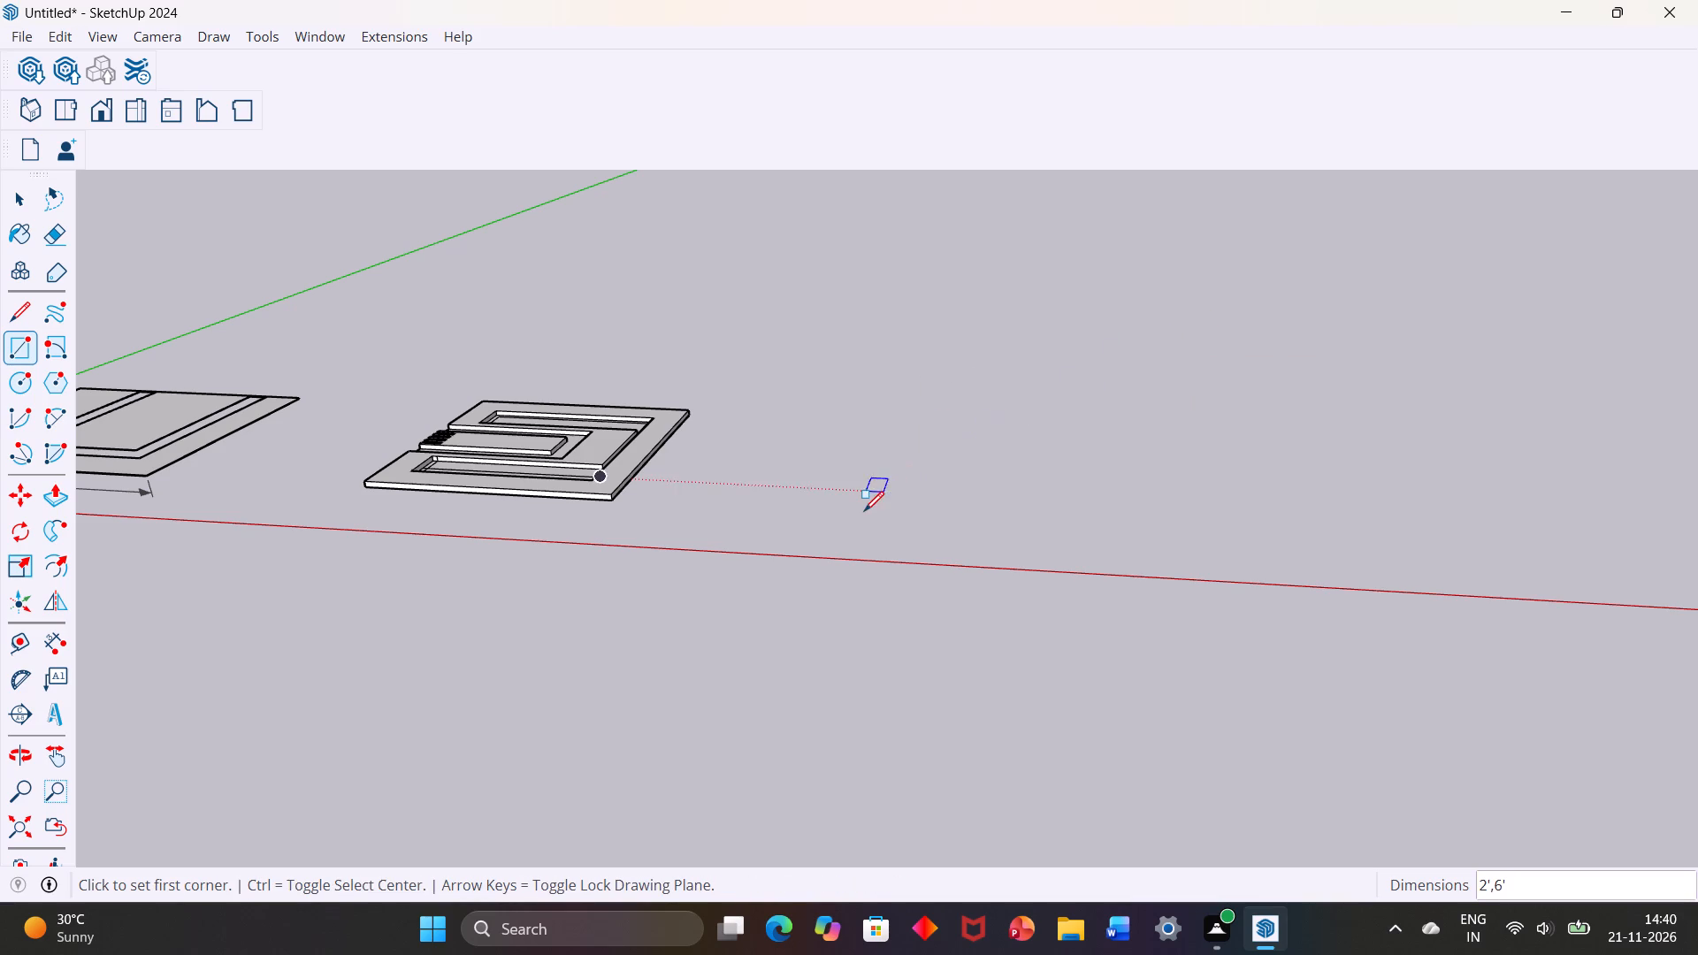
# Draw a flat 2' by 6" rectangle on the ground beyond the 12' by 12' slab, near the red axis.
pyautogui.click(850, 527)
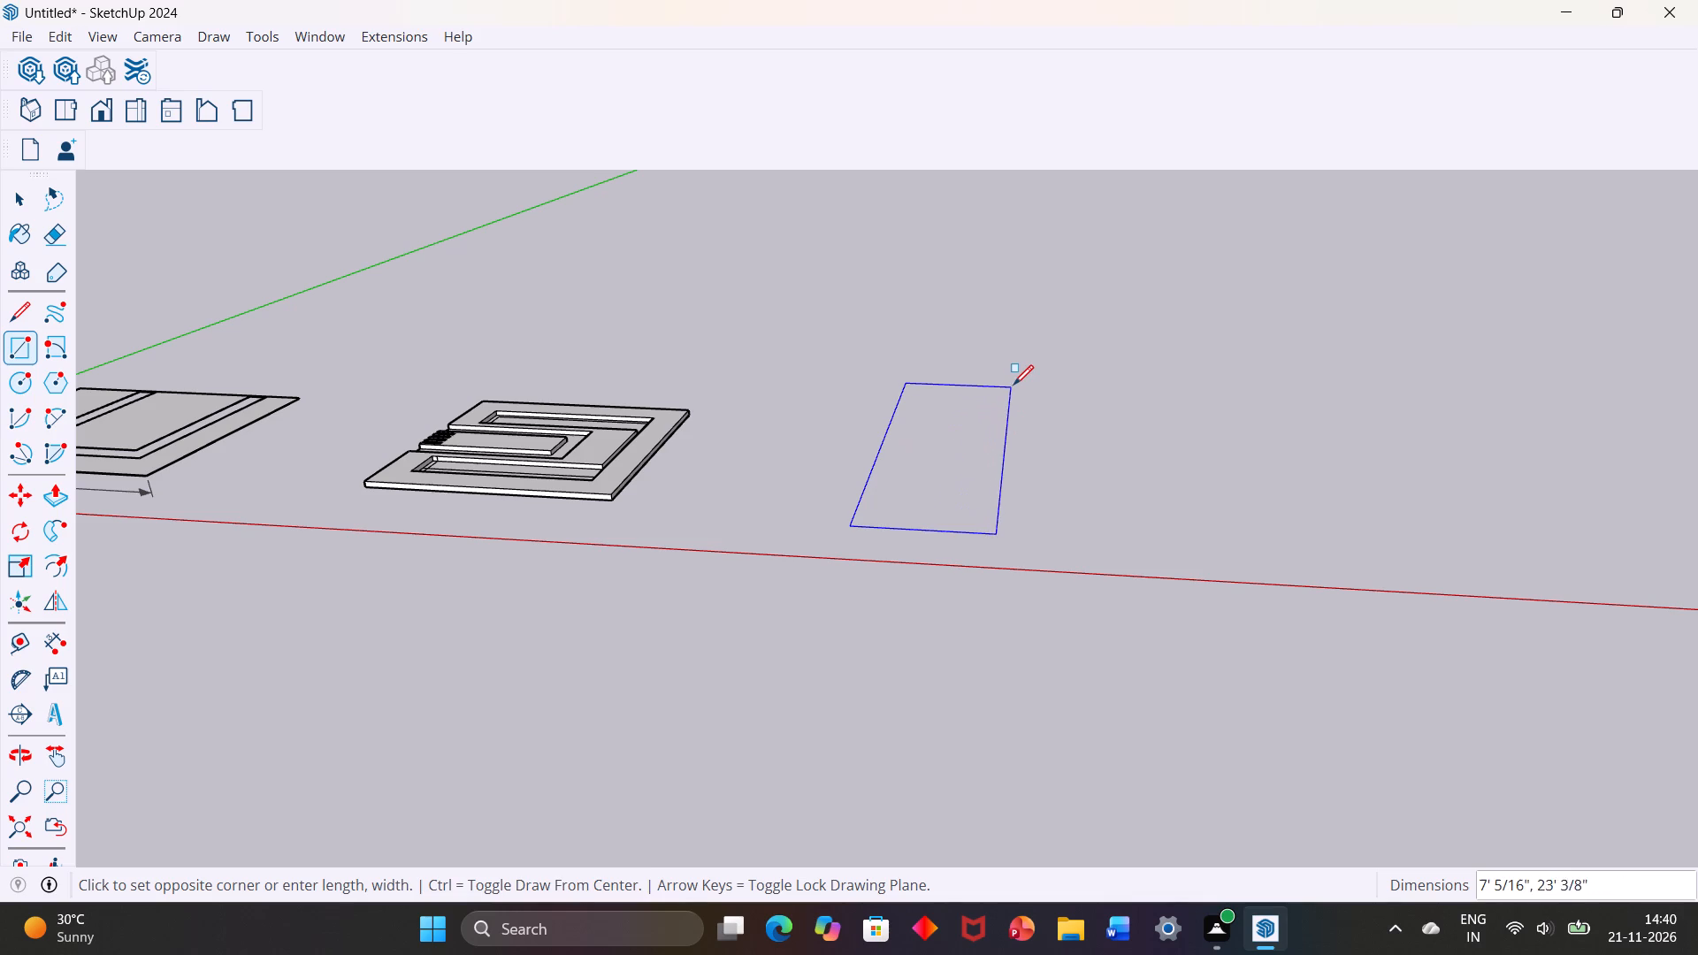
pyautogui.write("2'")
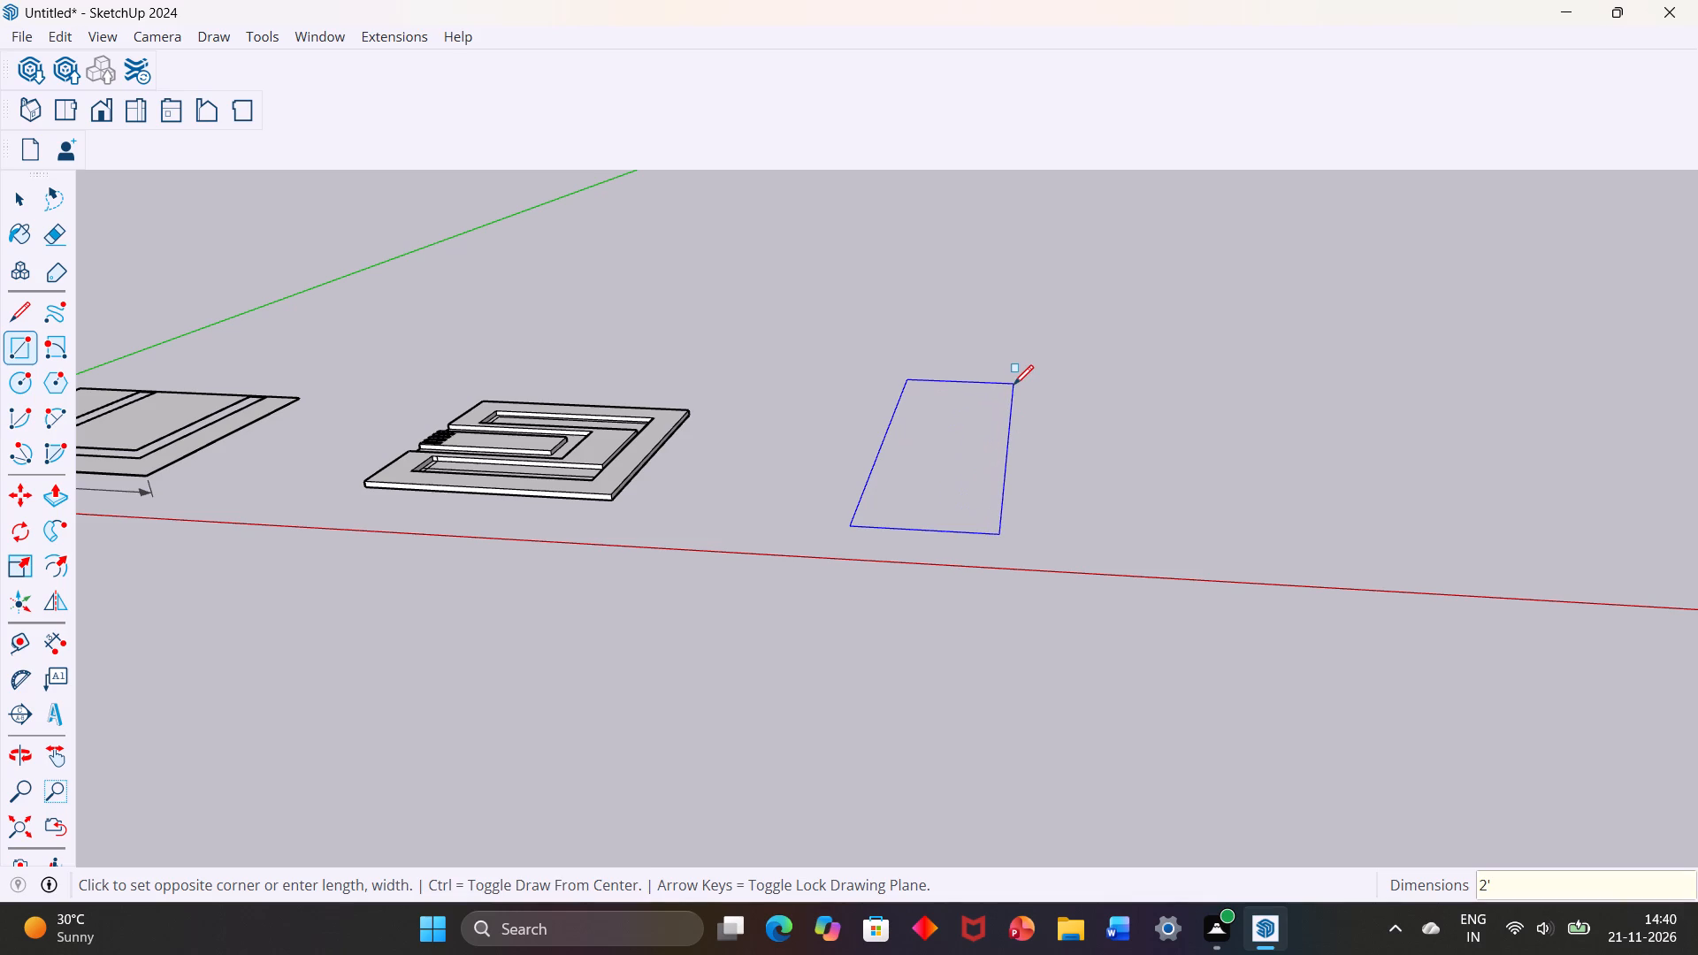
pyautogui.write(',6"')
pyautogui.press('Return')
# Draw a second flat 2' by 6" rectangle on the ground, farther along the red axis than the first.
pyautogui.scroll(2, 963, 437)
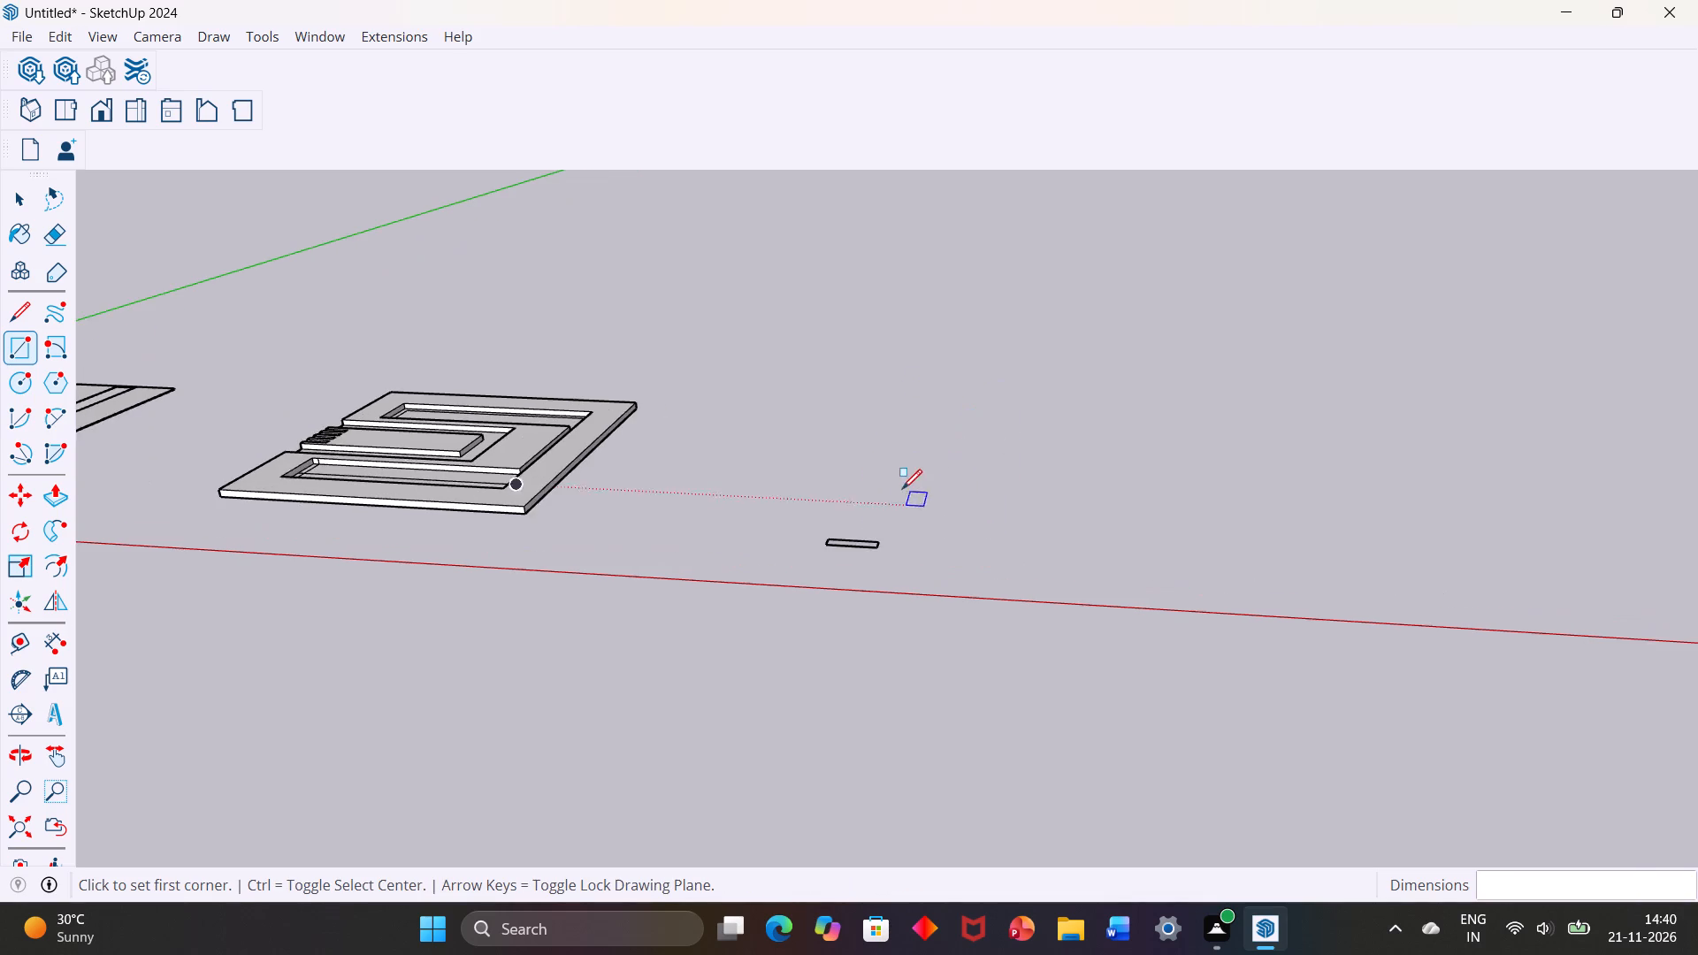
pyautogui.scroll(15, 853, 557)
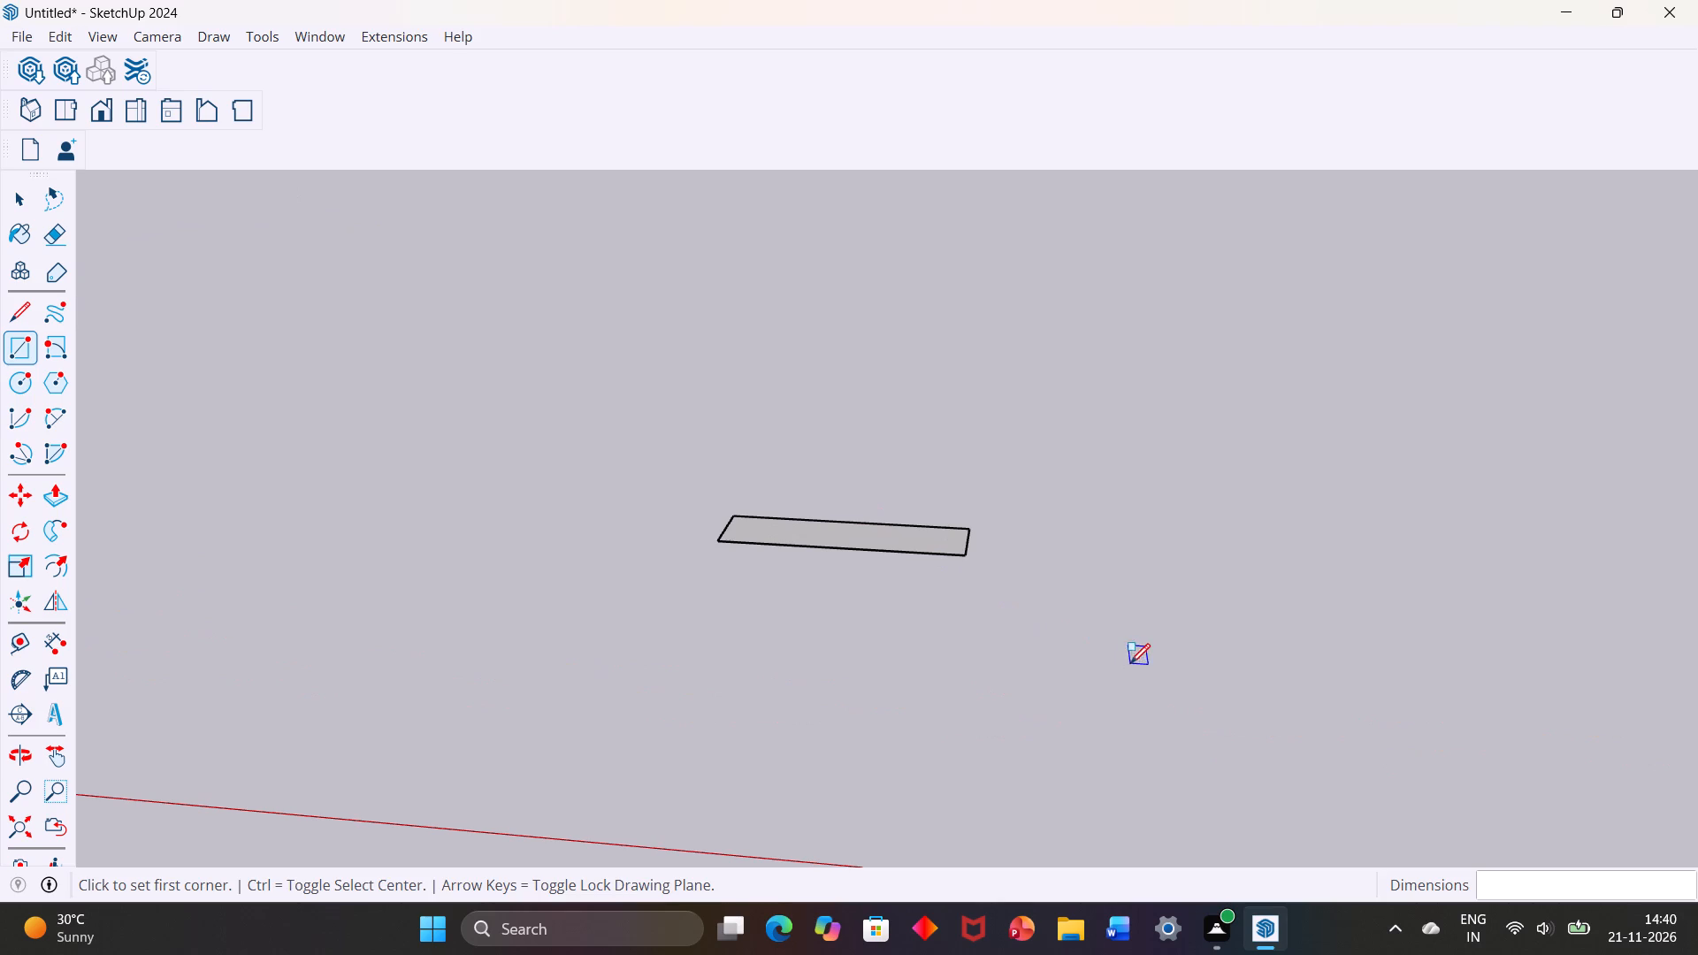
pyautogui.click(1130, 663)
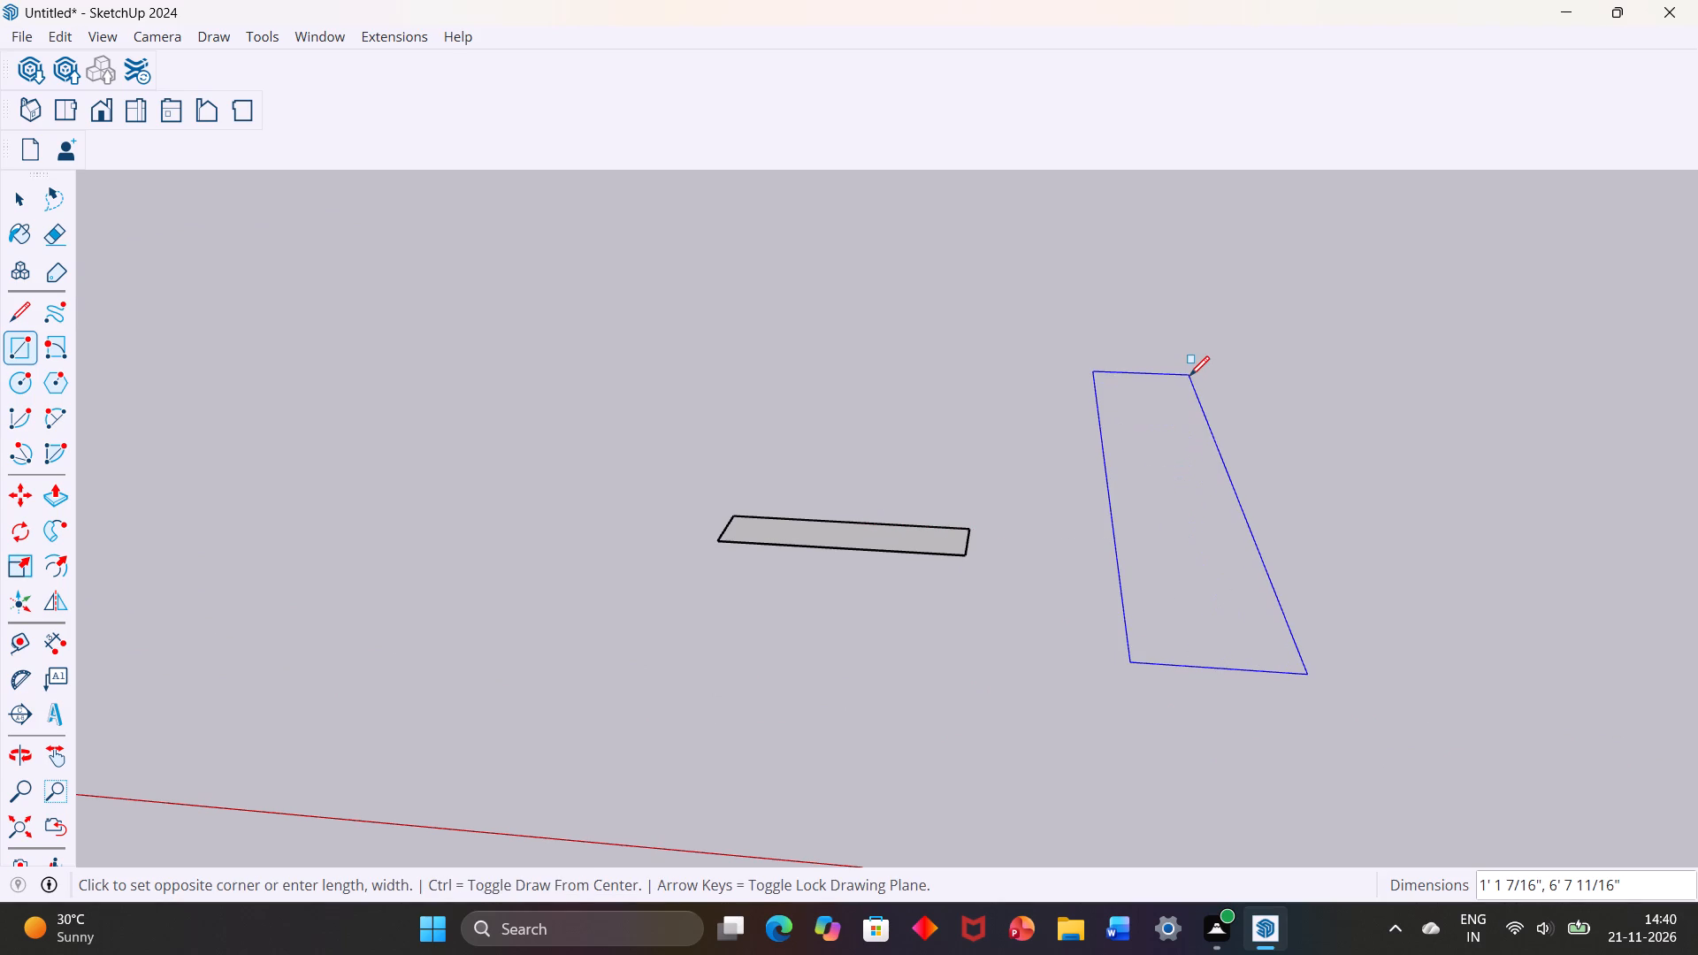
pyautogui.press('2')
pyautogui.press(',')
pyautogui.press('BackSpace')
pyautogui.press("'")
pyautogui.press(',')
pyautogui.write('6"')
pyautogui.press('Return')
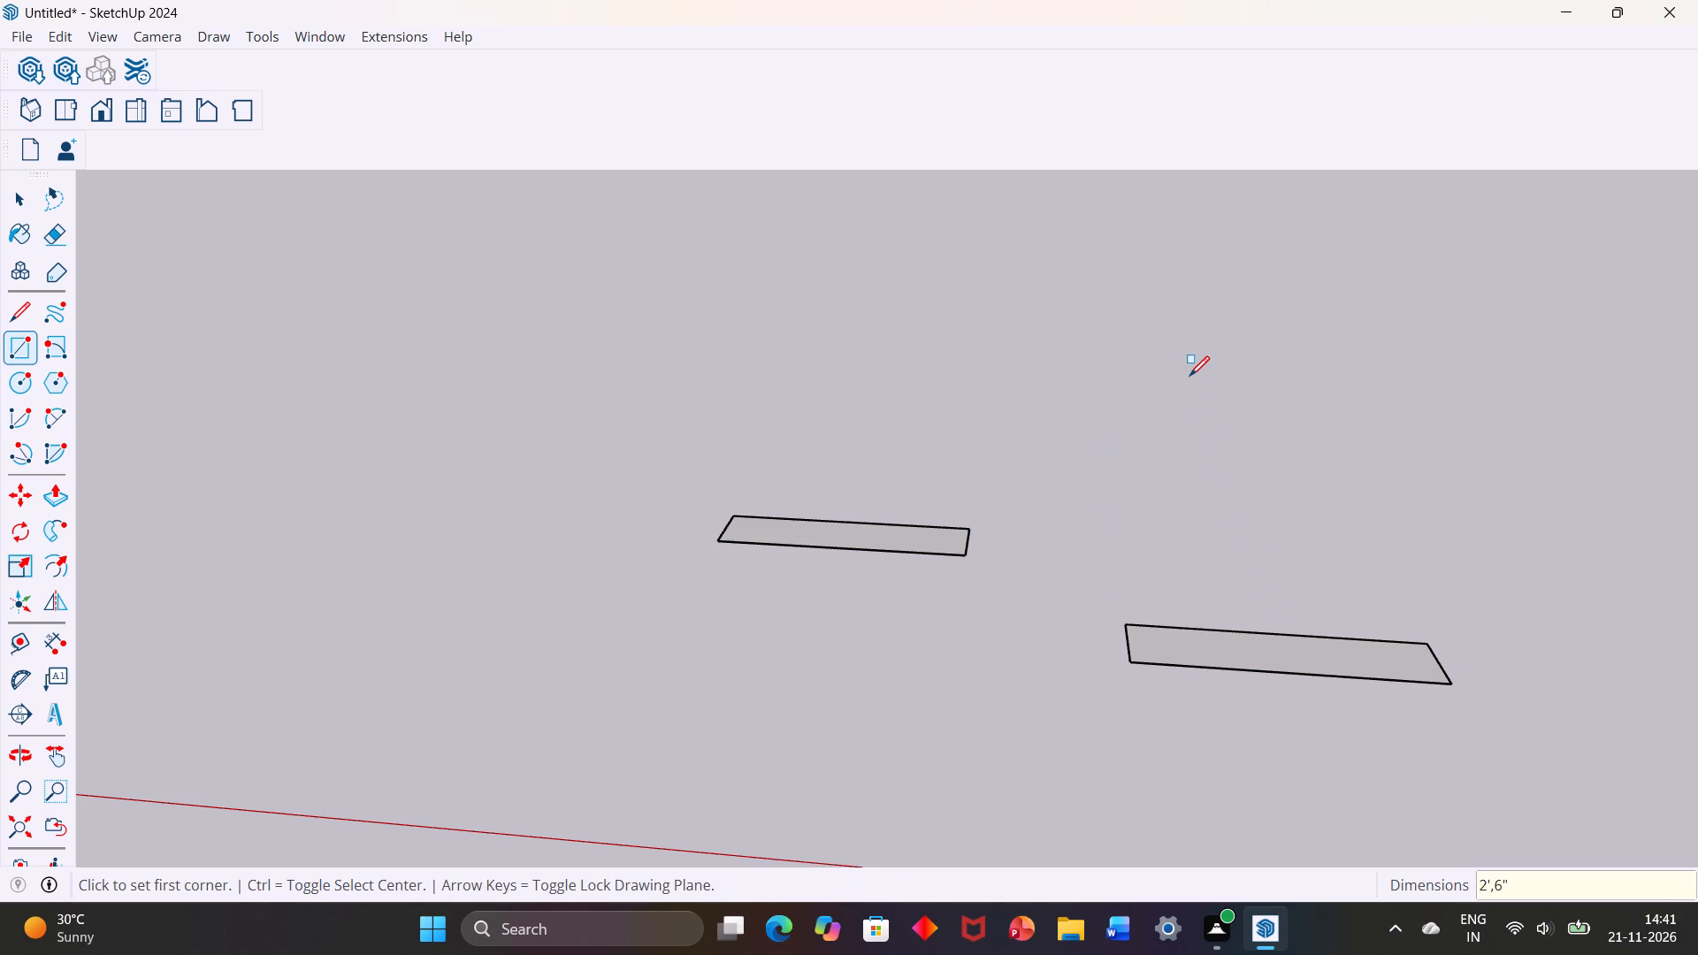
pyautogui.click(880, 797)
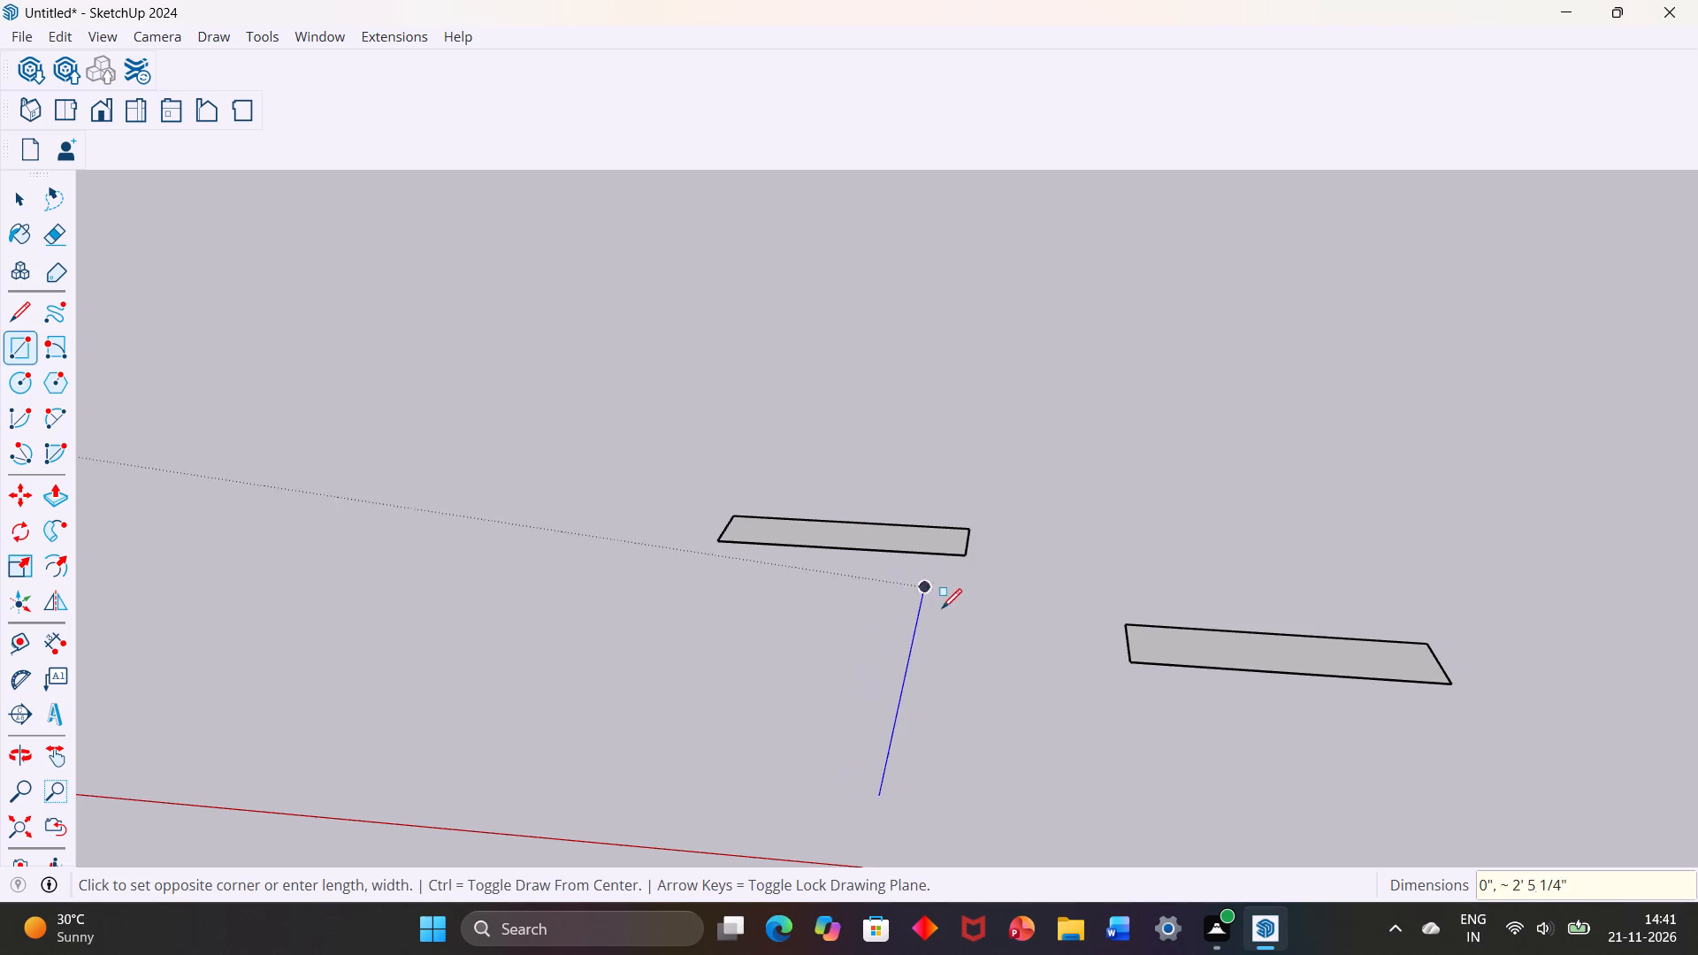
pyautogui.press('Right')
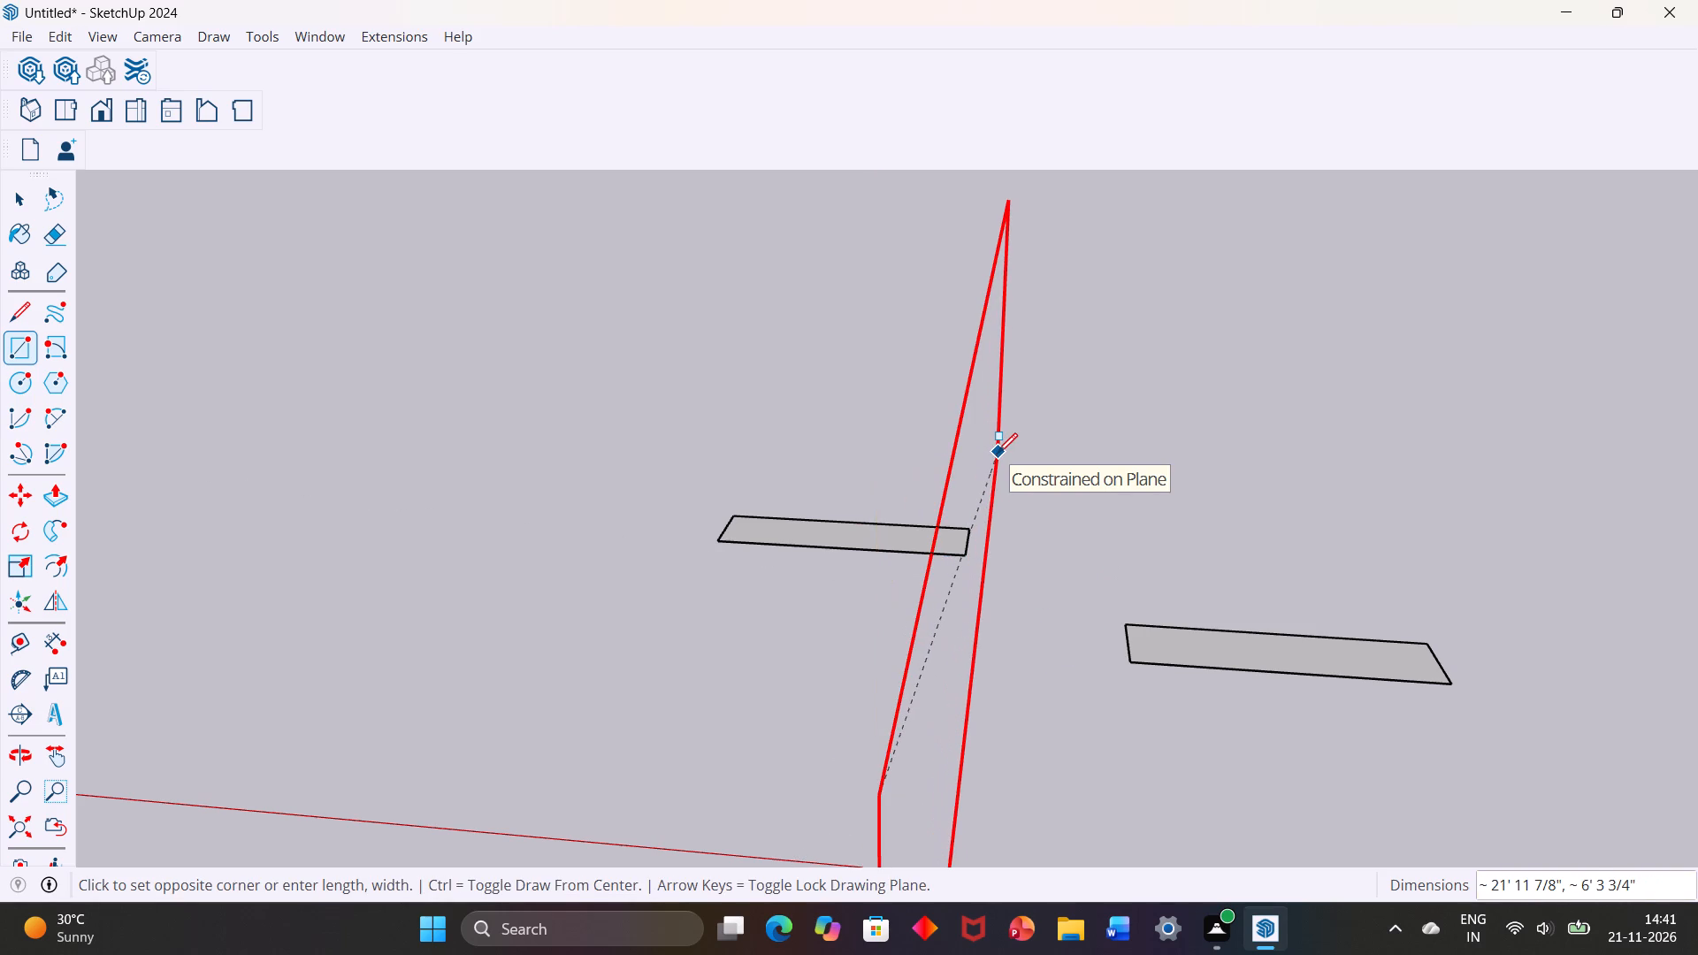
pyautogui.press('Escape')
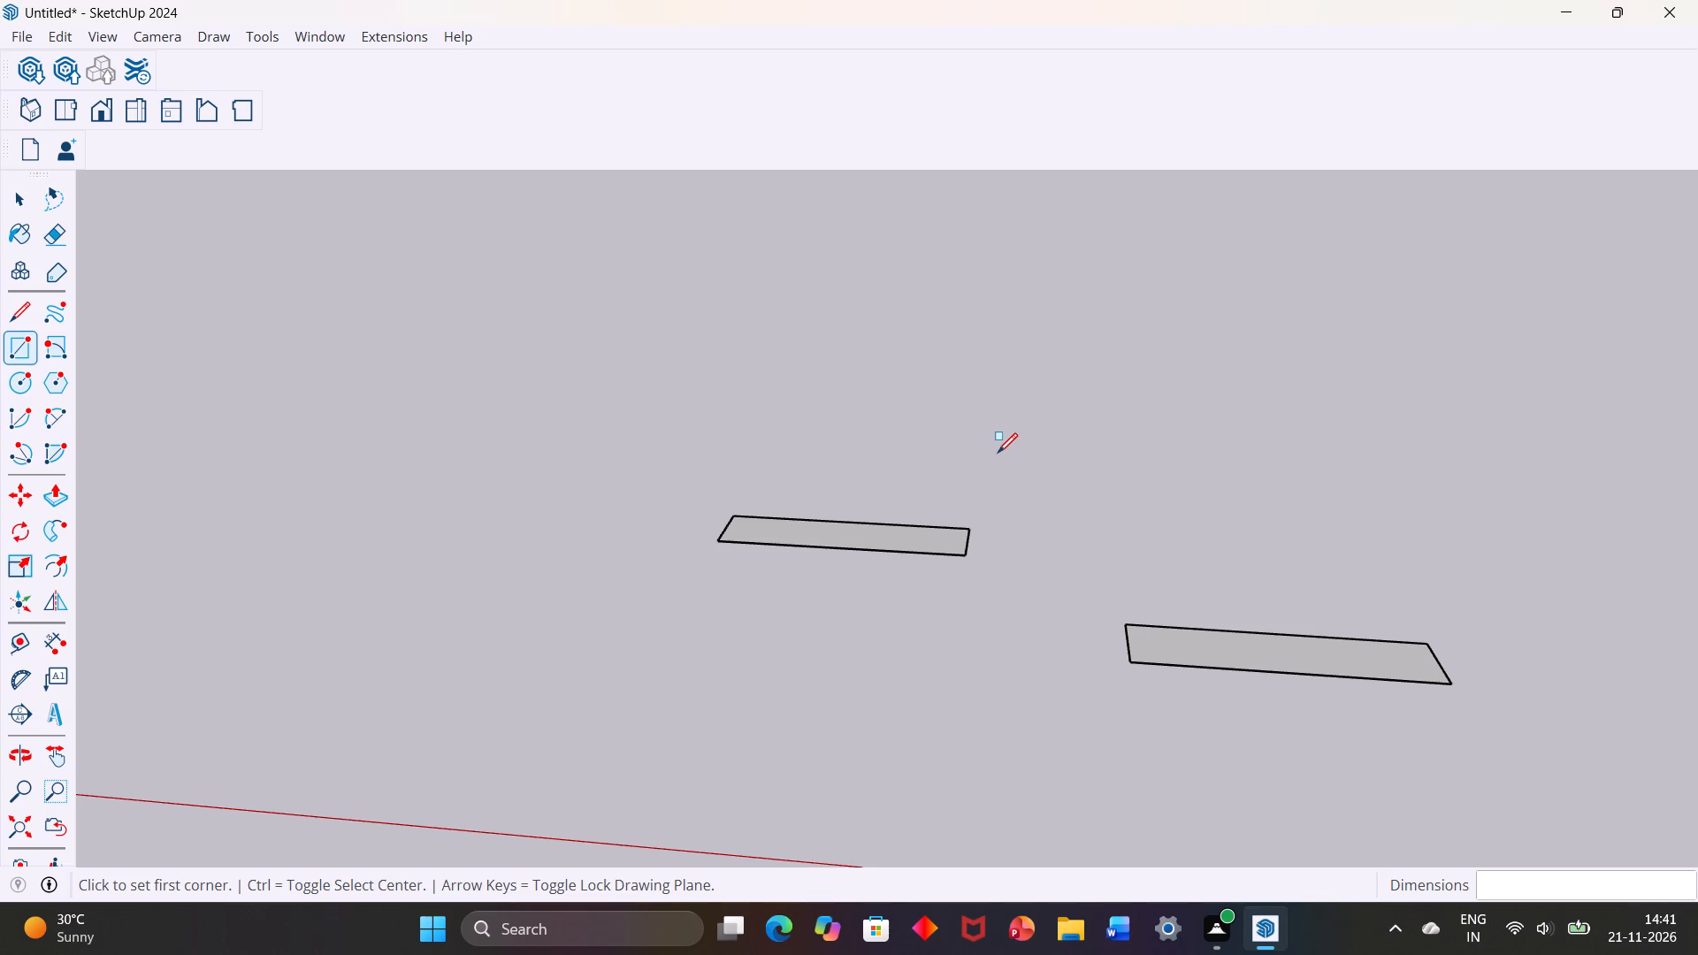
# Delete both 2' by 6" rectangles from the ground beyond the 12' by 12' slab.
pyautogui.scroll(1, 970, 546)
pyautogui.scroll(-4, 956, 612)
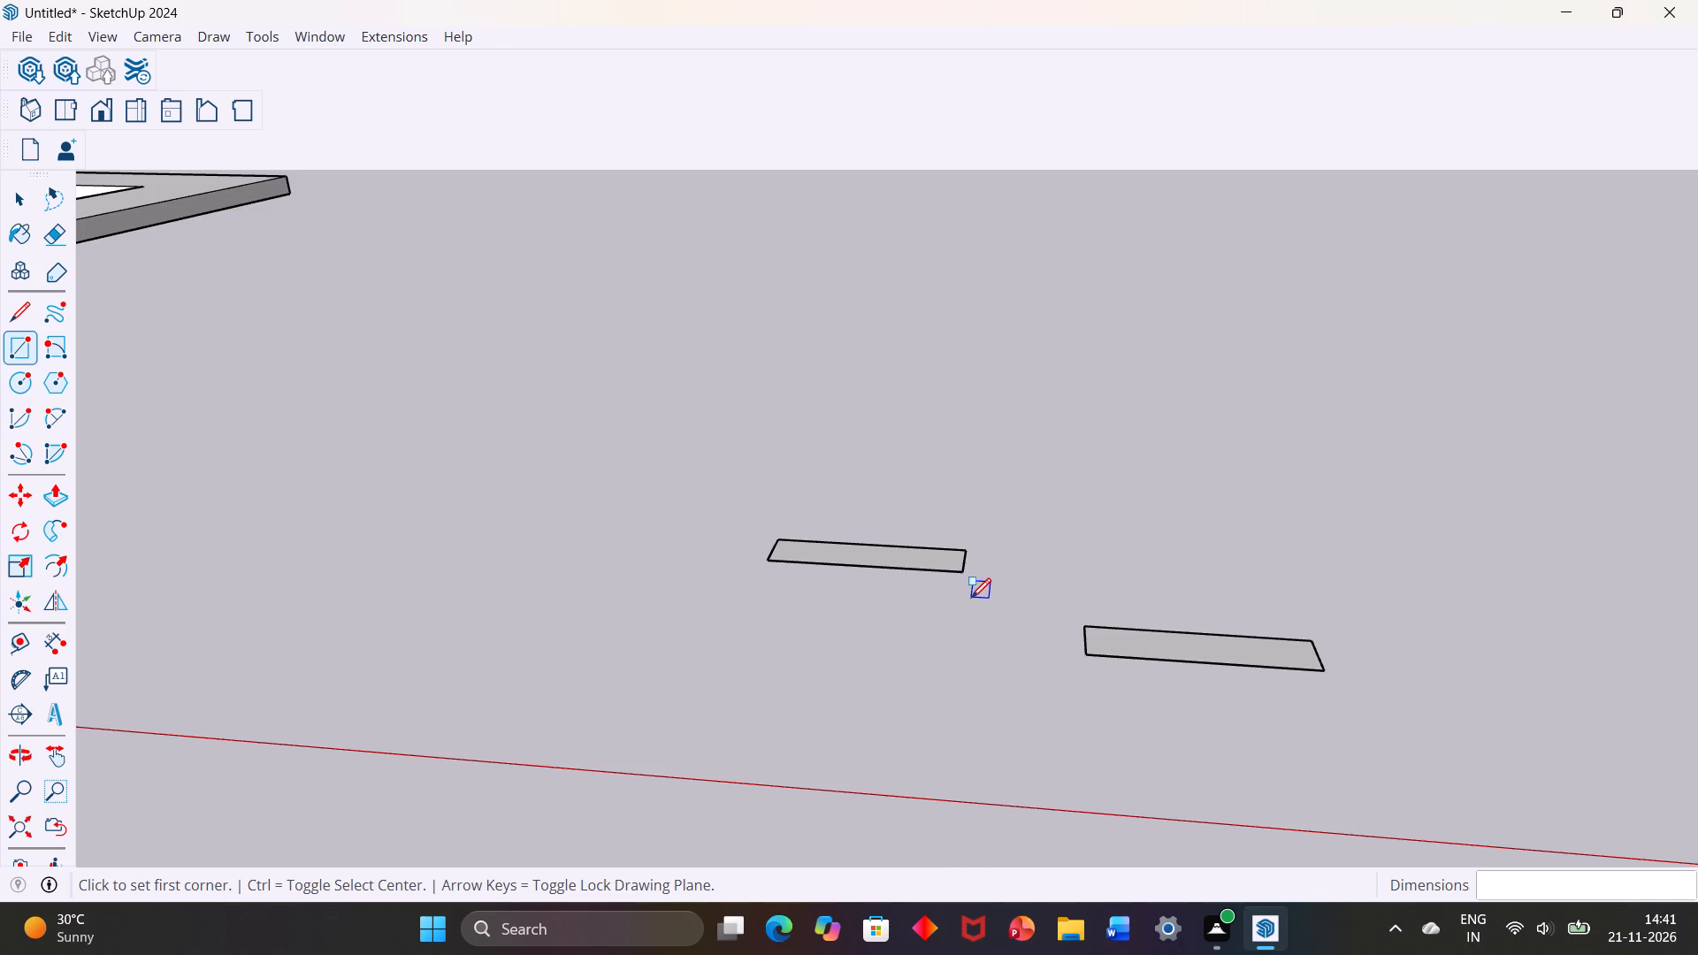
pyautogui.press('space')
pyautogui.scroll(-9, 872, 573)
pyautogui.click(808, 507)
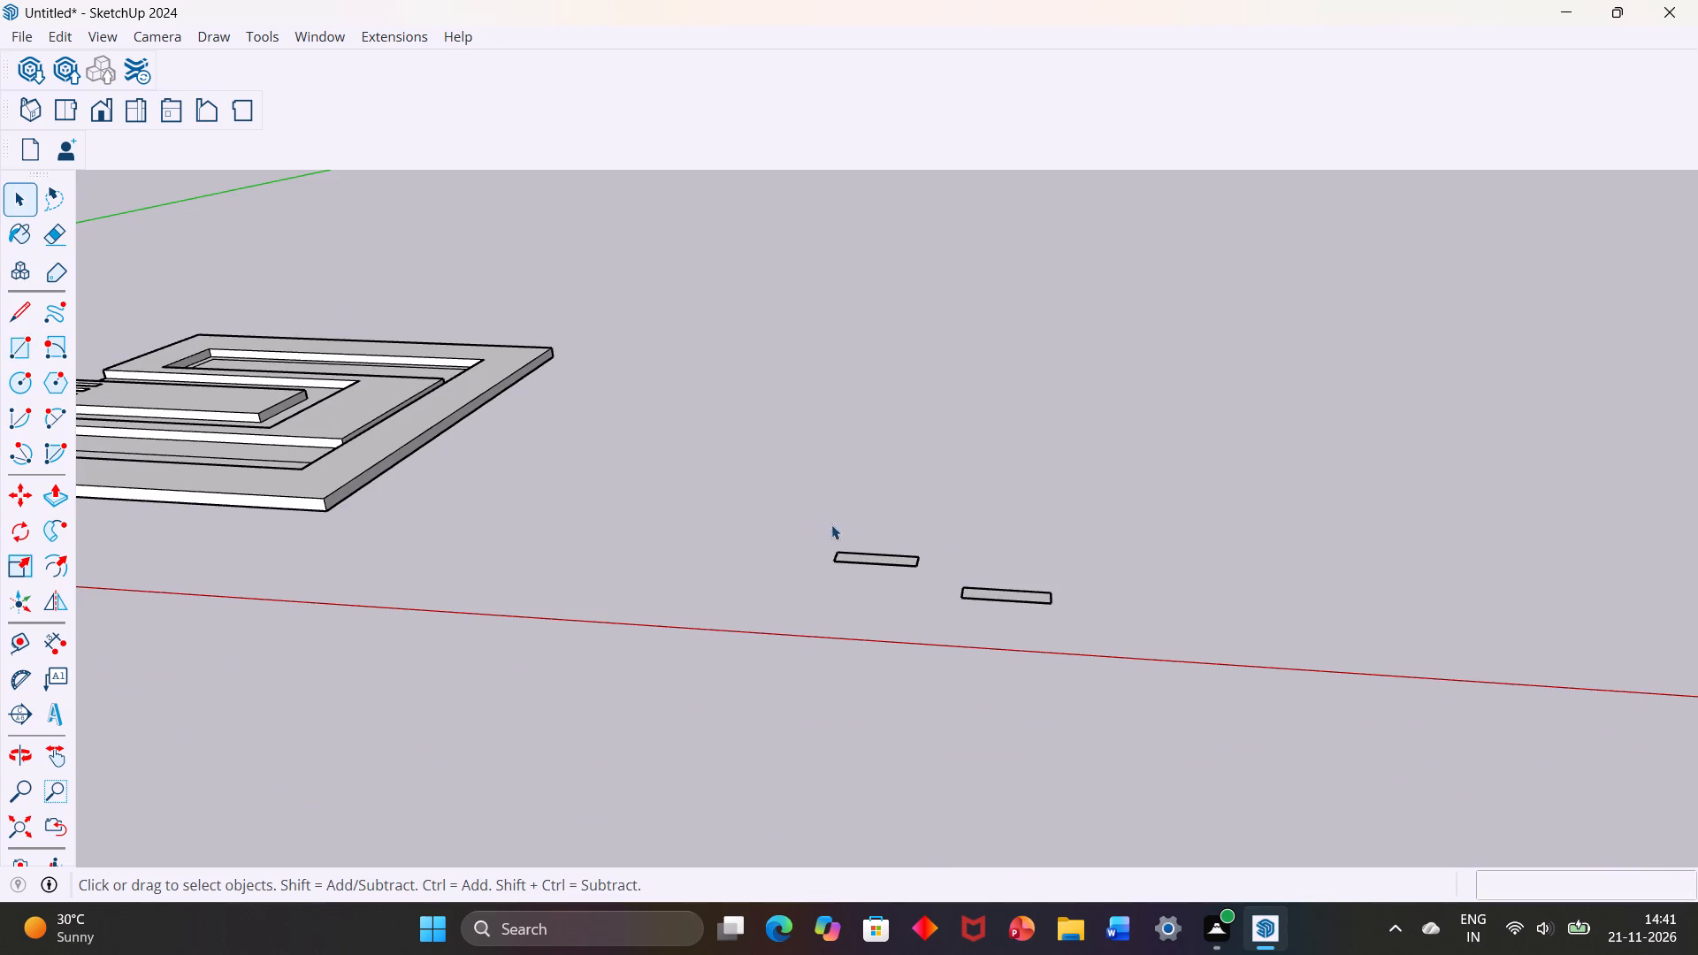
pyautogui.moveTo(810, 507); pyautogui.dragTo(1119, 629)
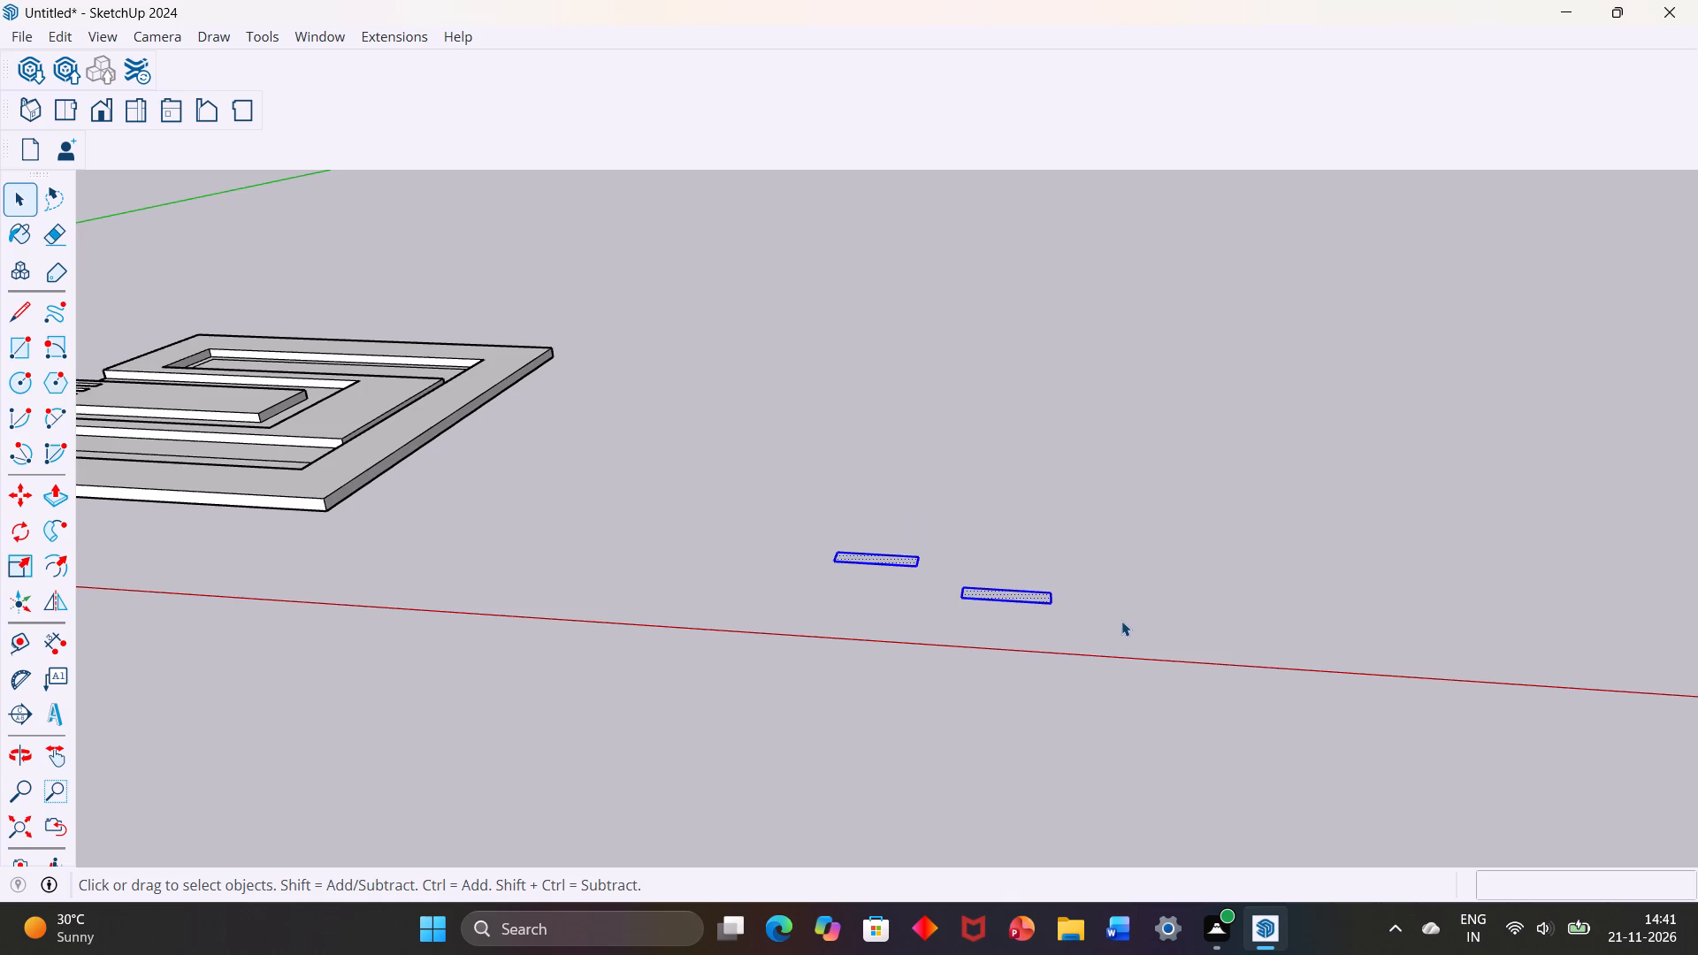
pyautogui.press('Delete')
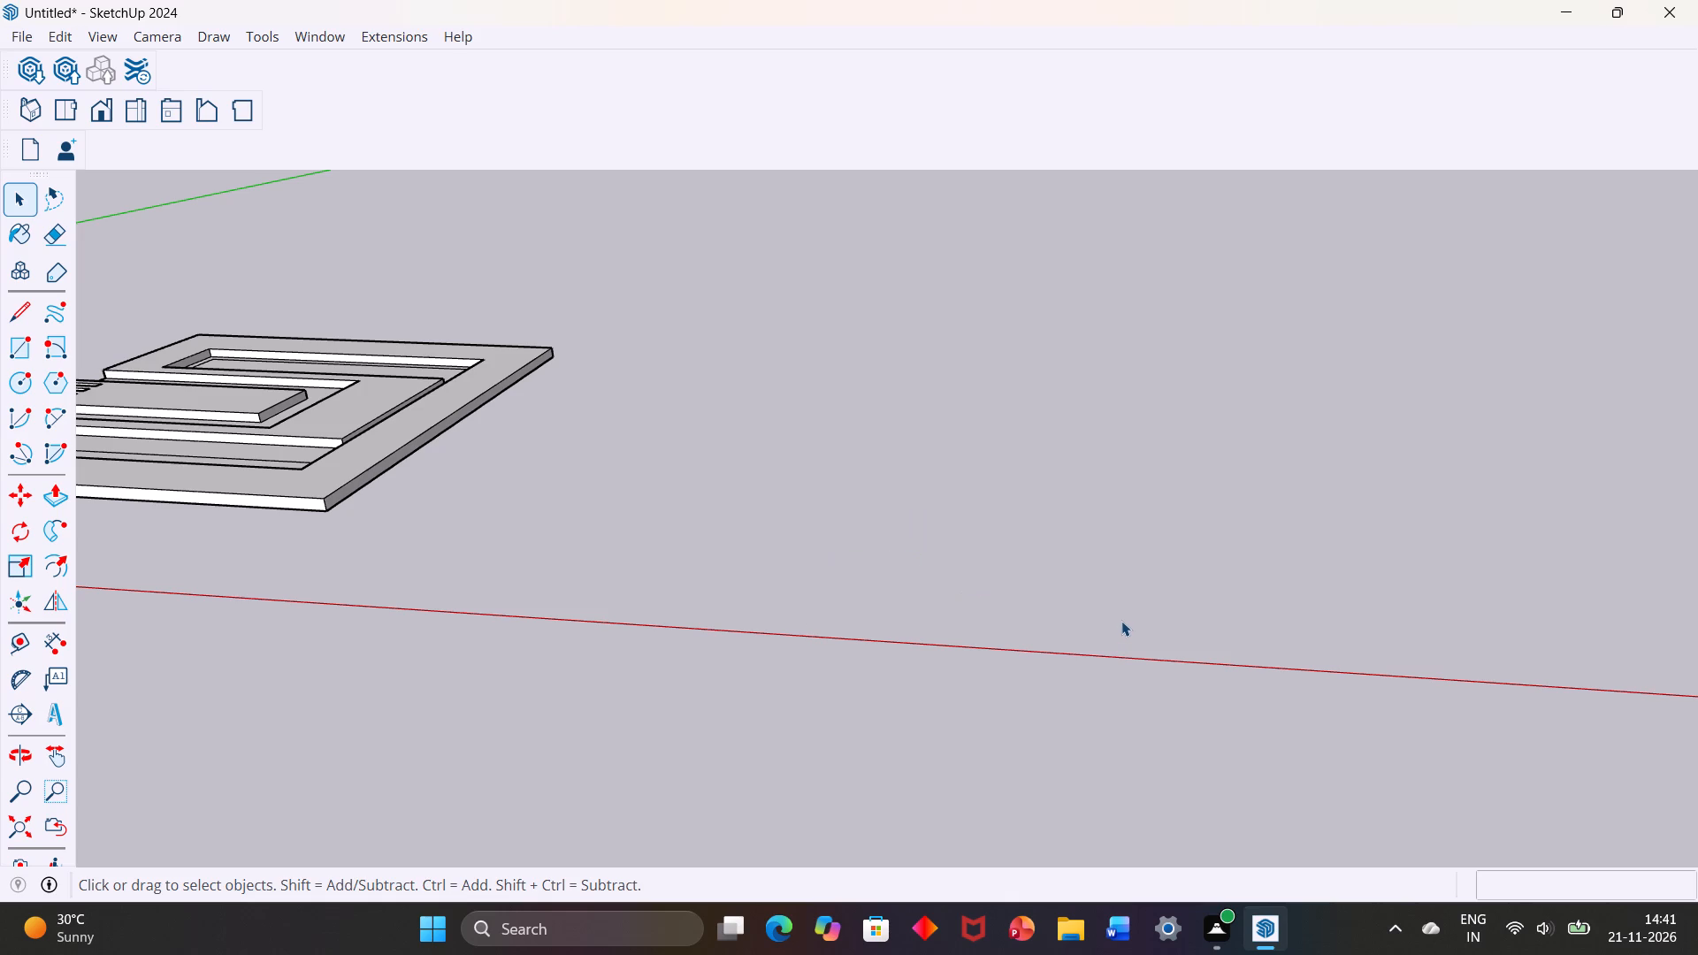
# Draw a flat 2' by 6' rectangle on the ground beyond the 12' by 12' slab, near the red axis.
pyautogui.click(7, 354)
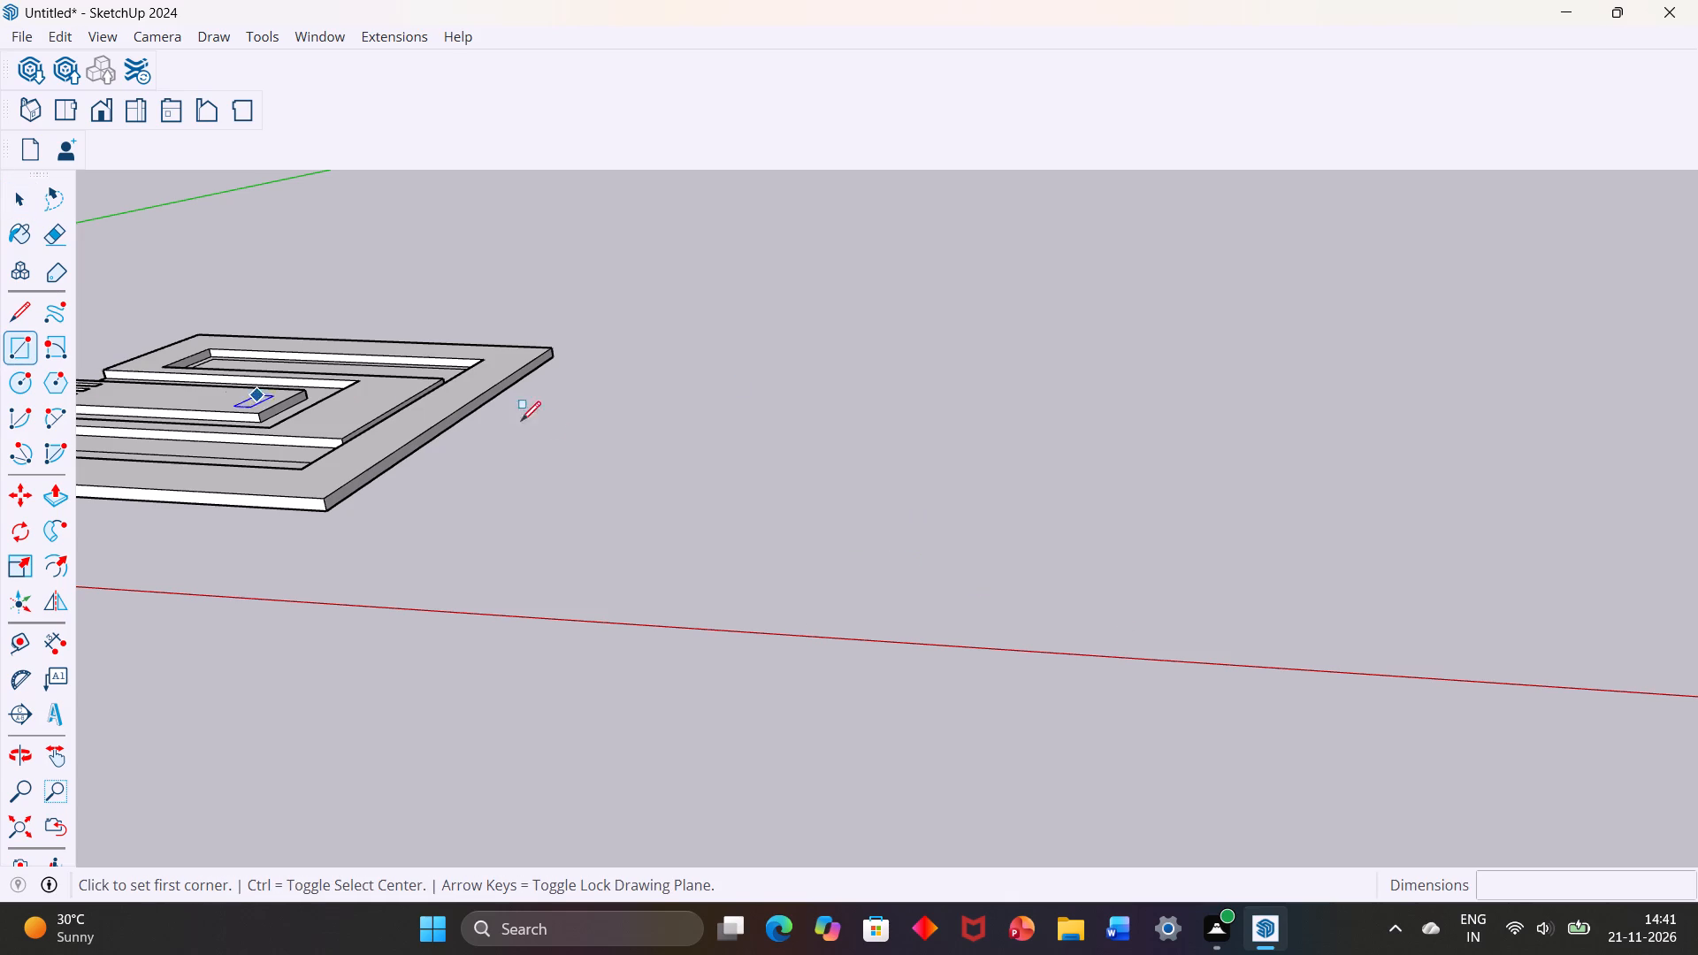
pyautogui.click(705, 555)
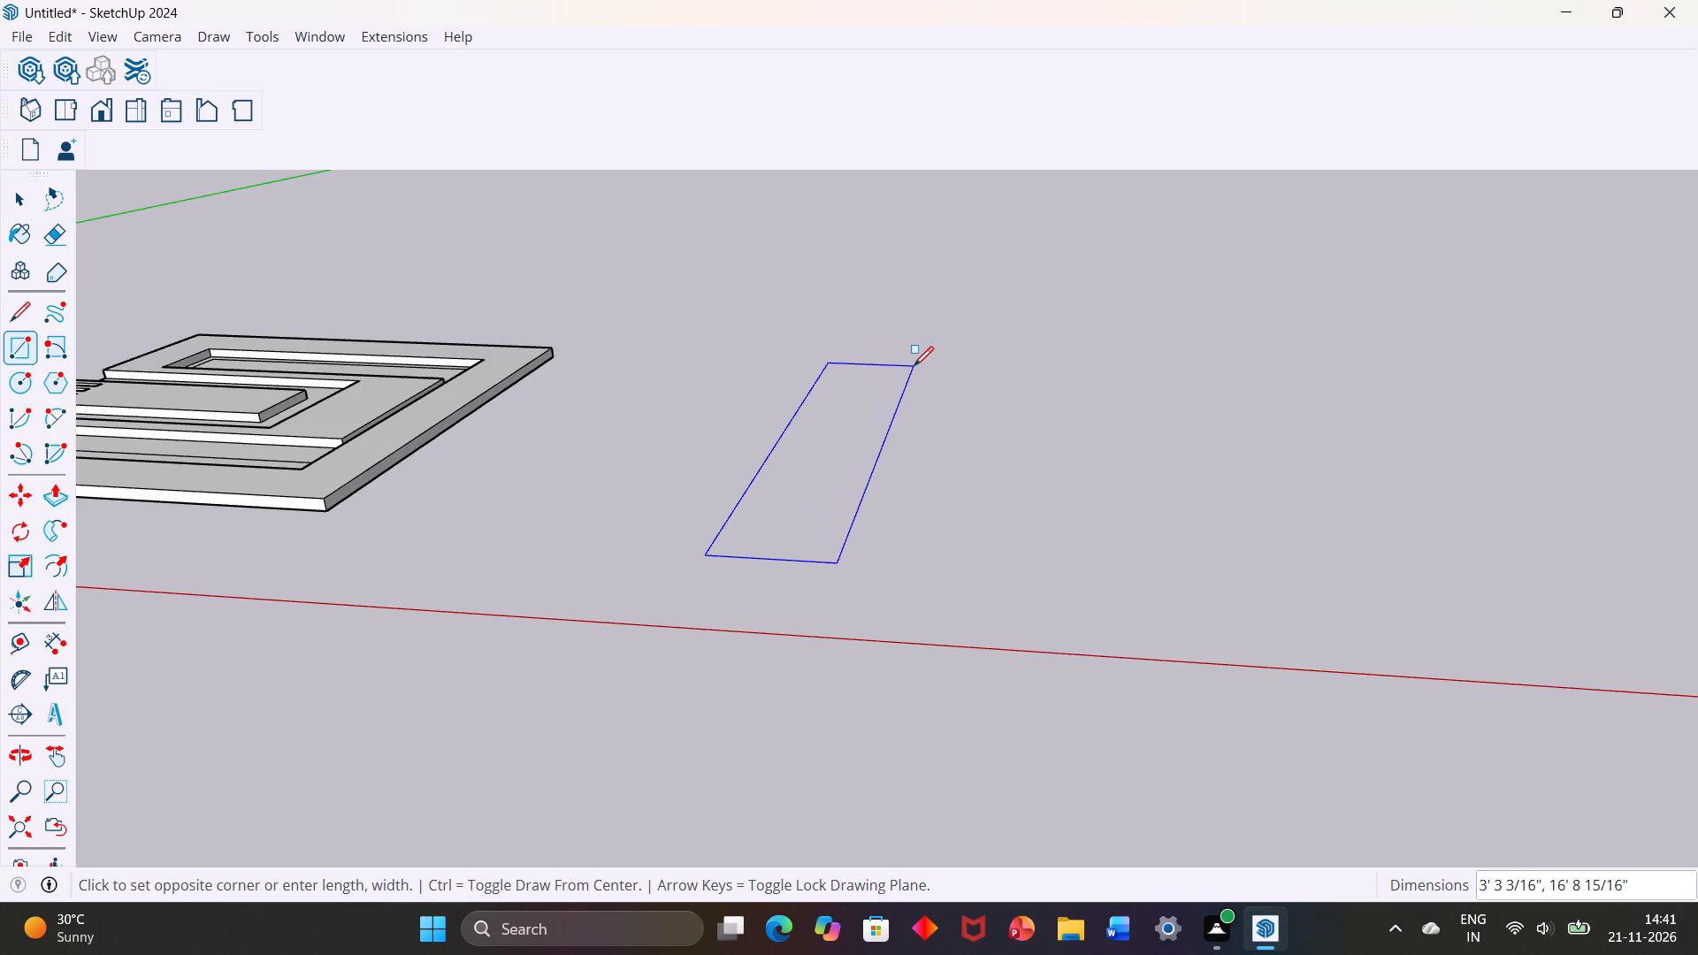
pyautogui.write("2'")
pyautogui.press(',')
pyautogui.write("6'")
pyautogui.press('Return')
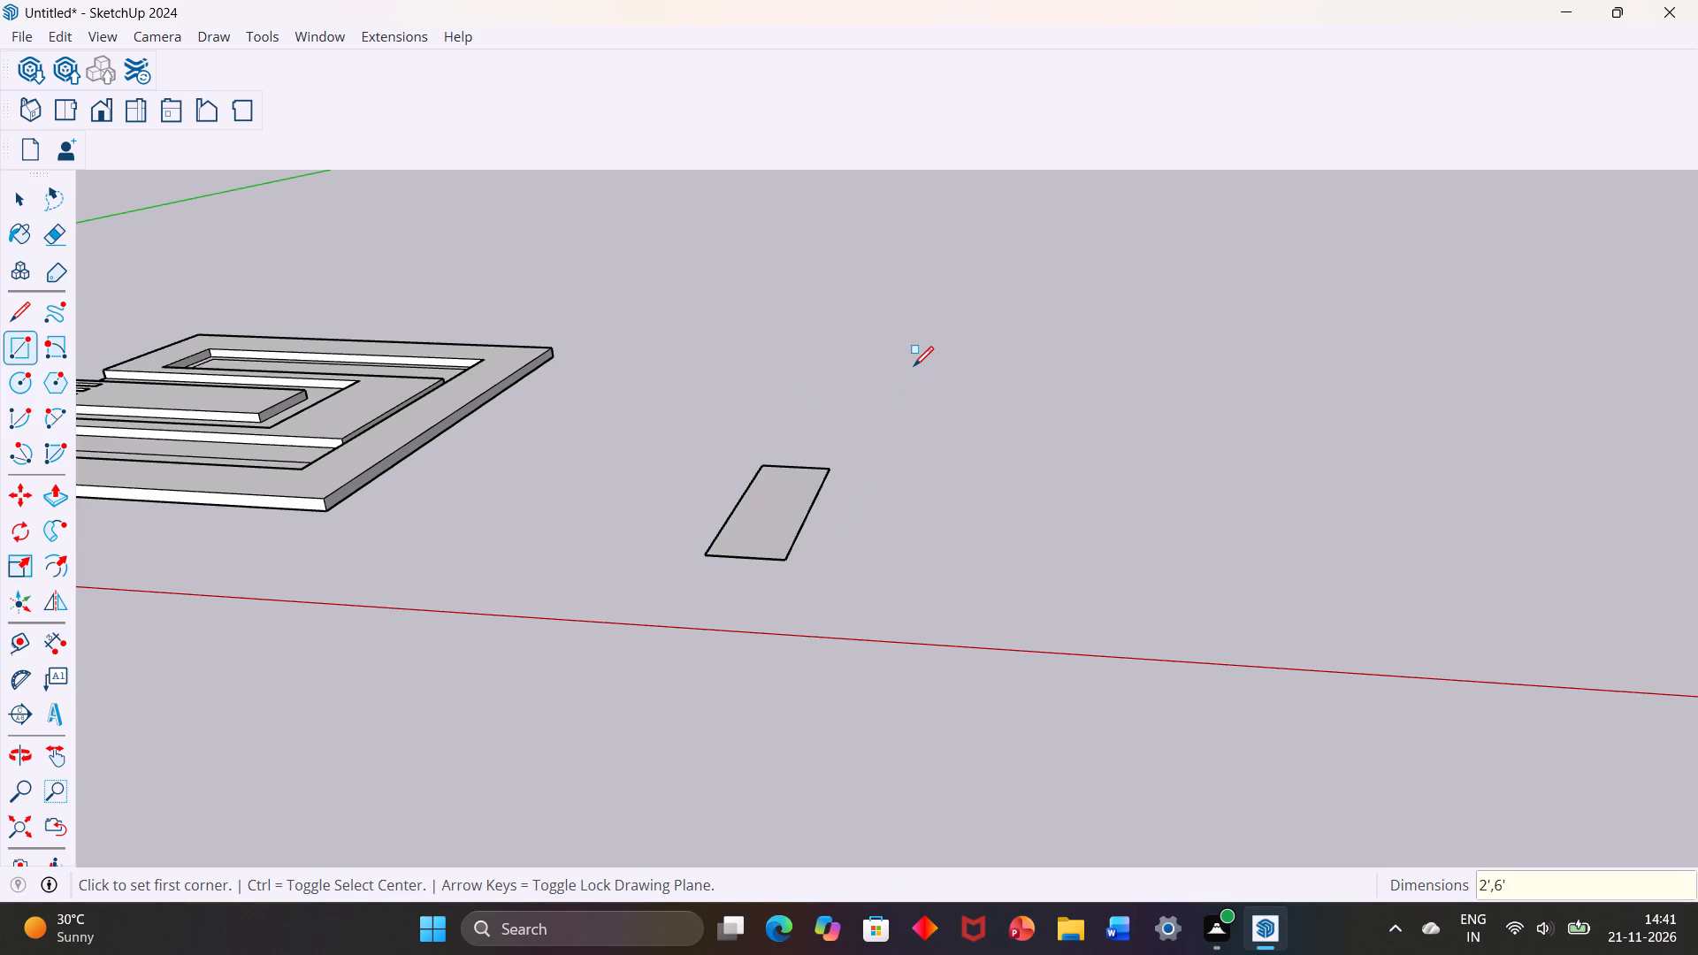
pyautogui.press('space')
# Extrude the 2' by 6' rectangle upward 8' into an upright block.
pyautogui.click(746, 536)
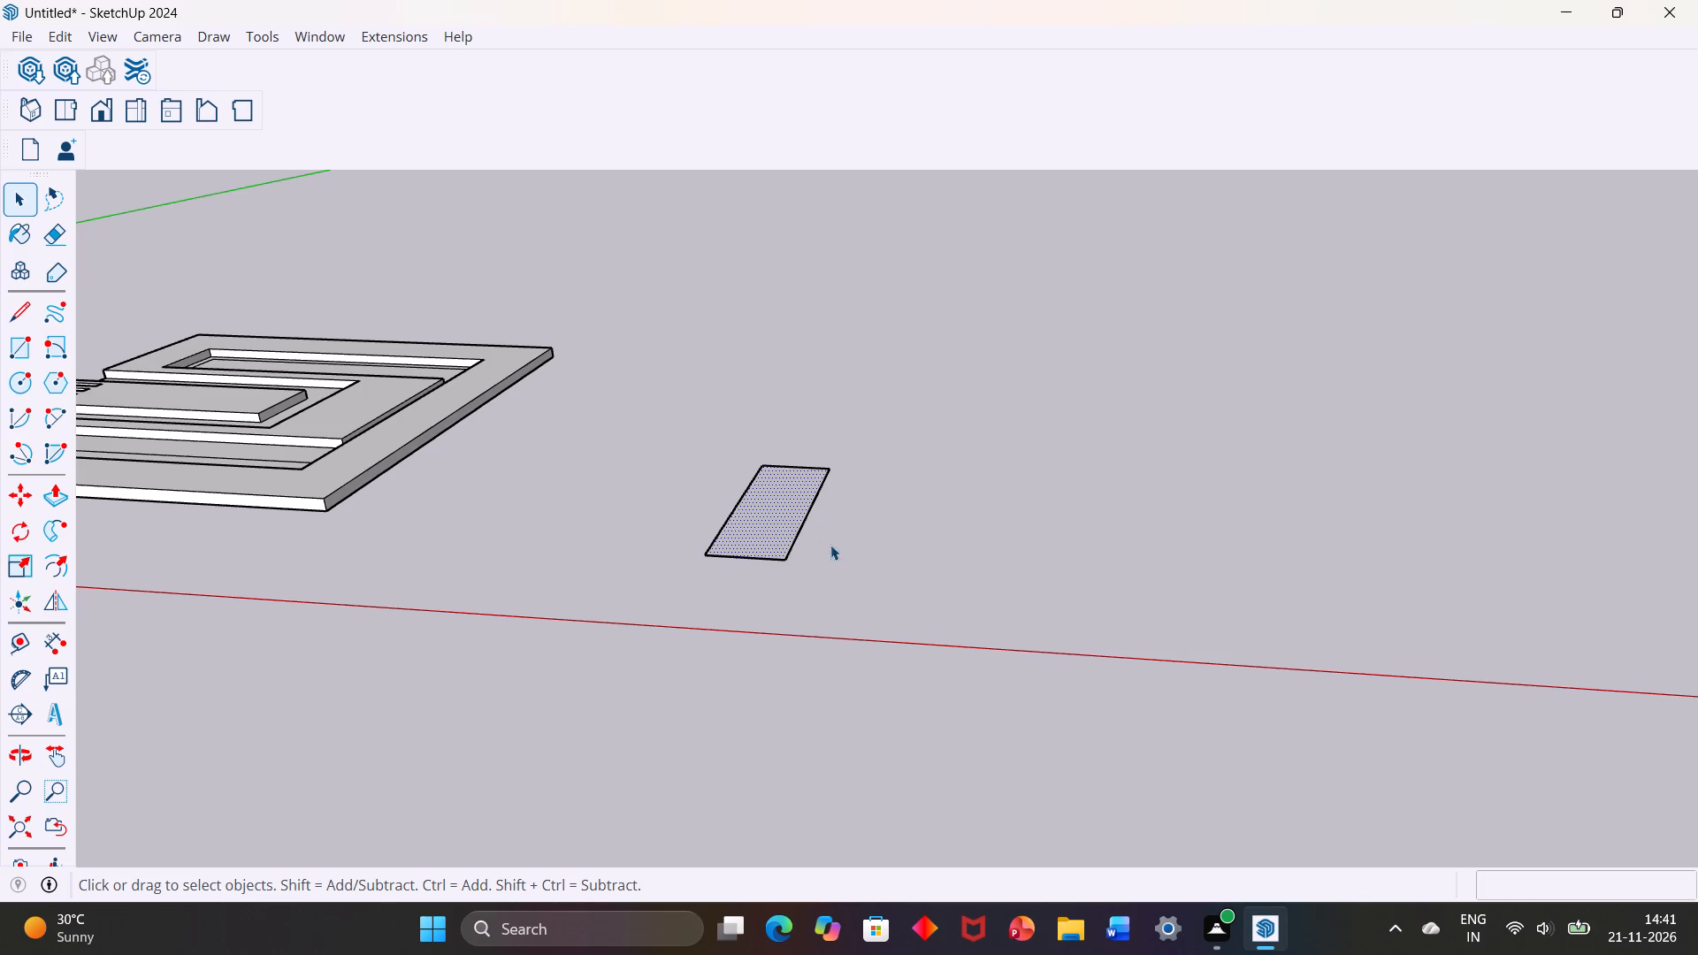
pyautogui.click(852, 580)
pyautogui.rightClick(852, 578)
pyautogui.click(913, 647)
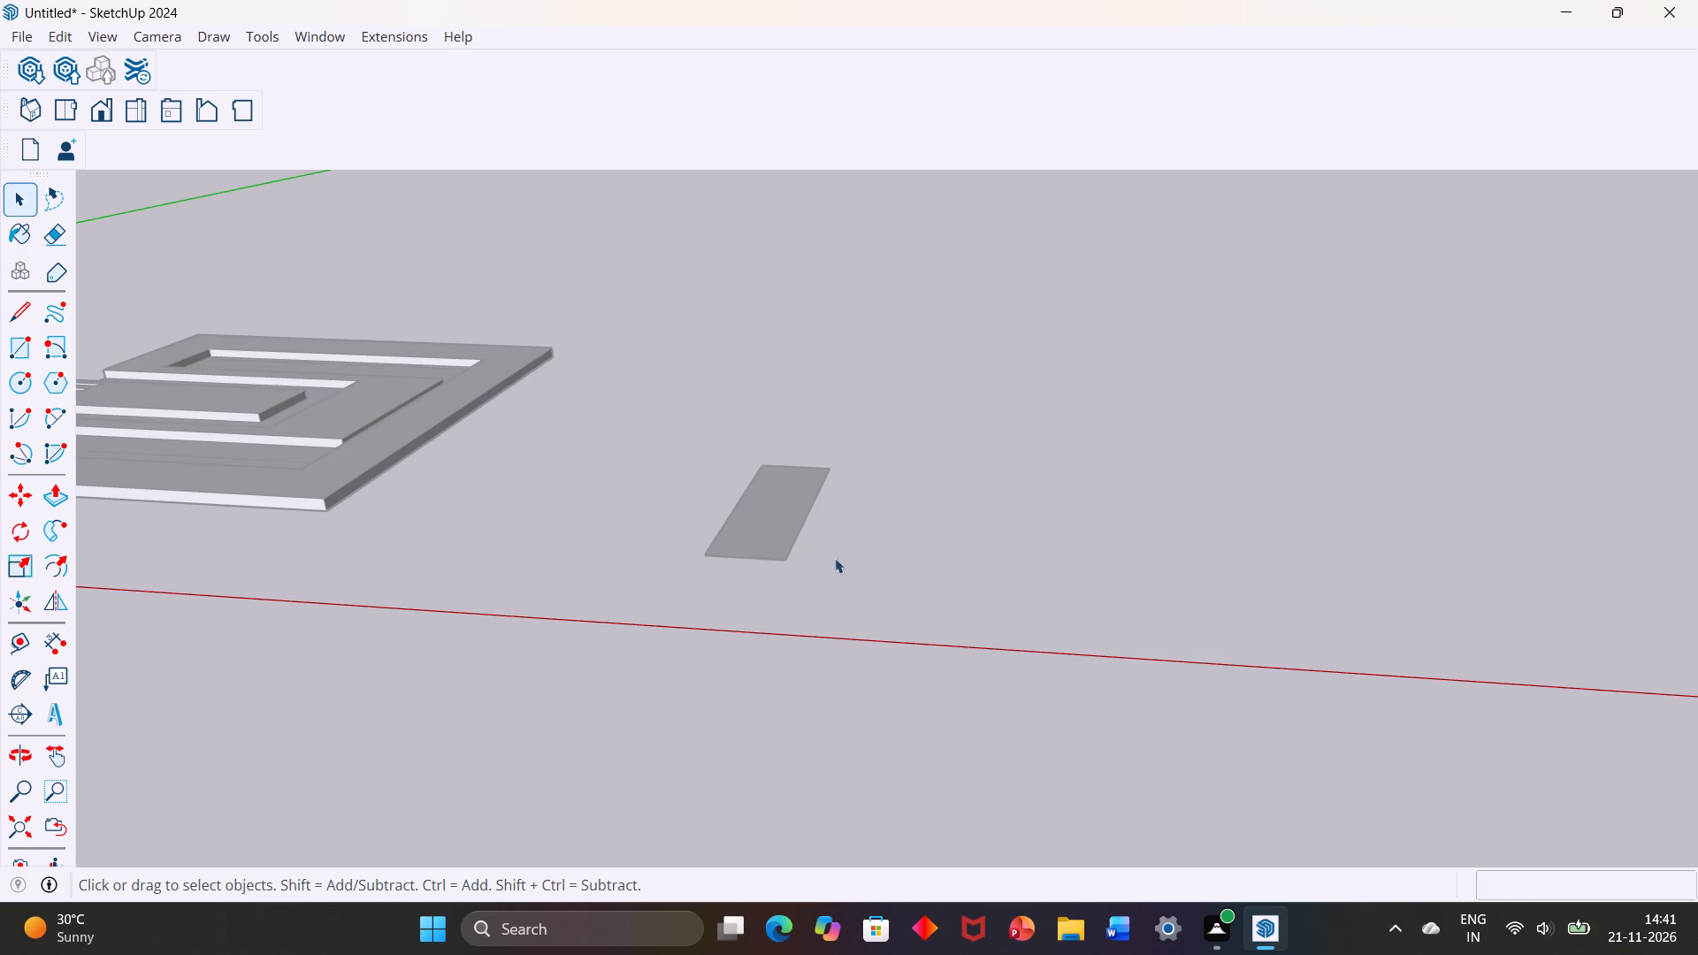
pyautogui.click(761, 539)
pyautogui.scroll(4, 761, 527)
pyautogui.click(761, 538)
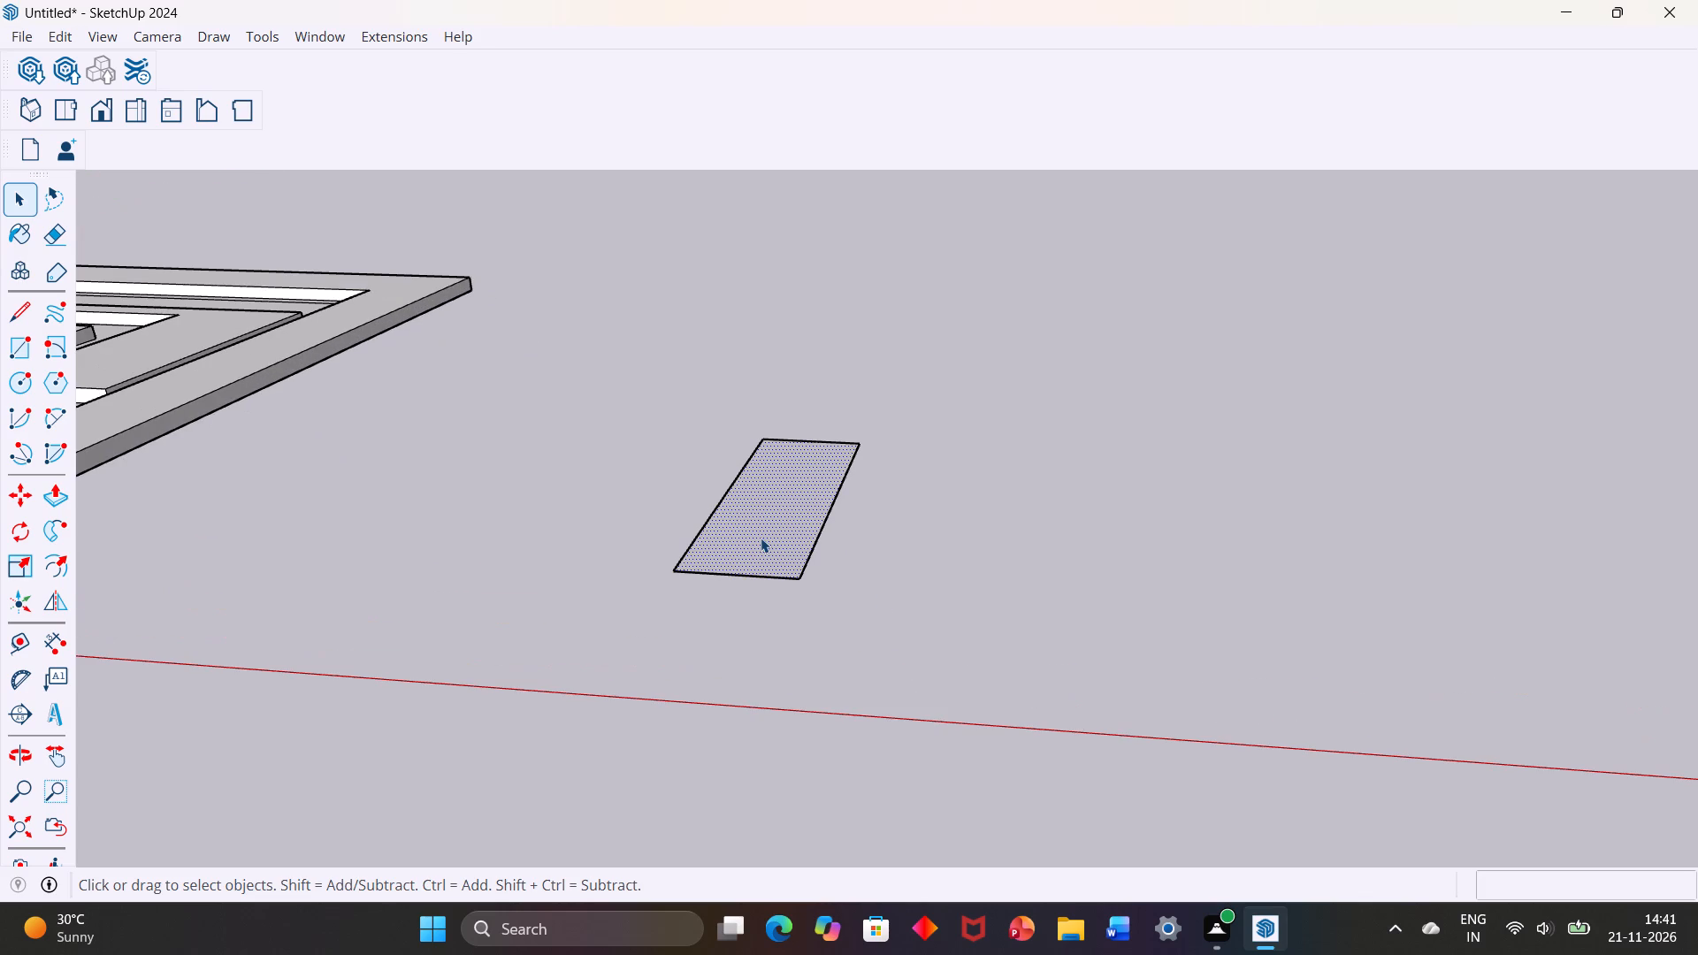
pyautogui.tripleClick(761, 538)
pyautogui.tripleClick(761, 538)
pyautogui.tripleClick(761, 540)
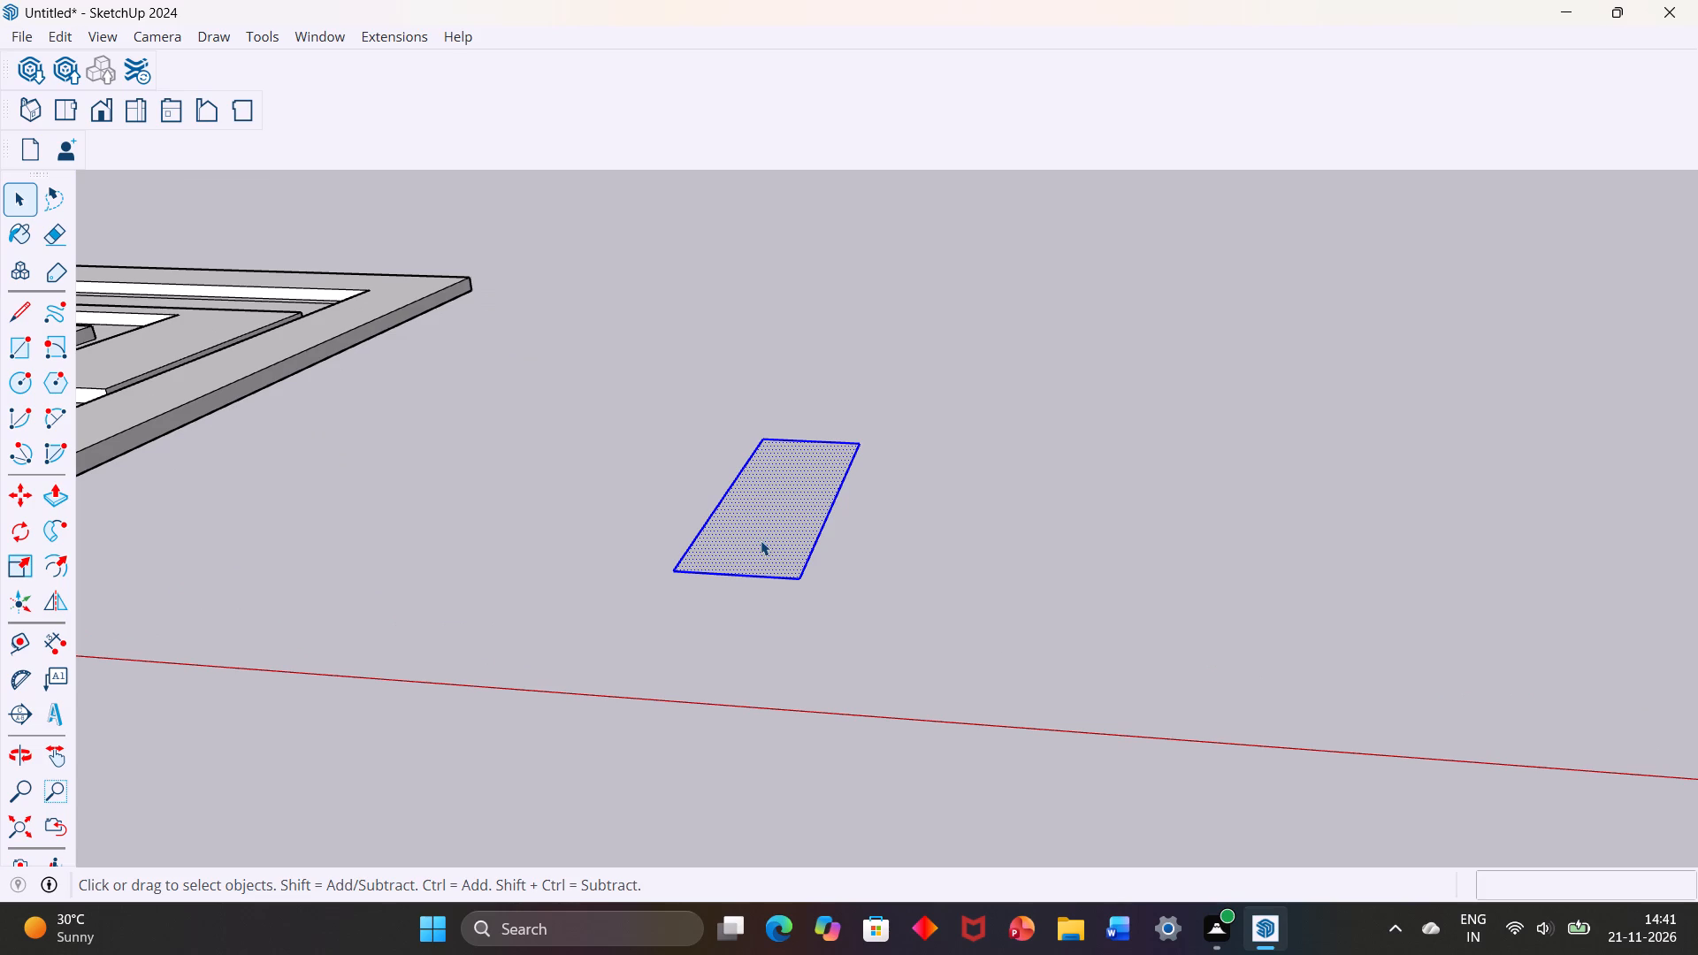
pyautogui.tripleClick(761, 540)
pyautogui.click(50, 502)
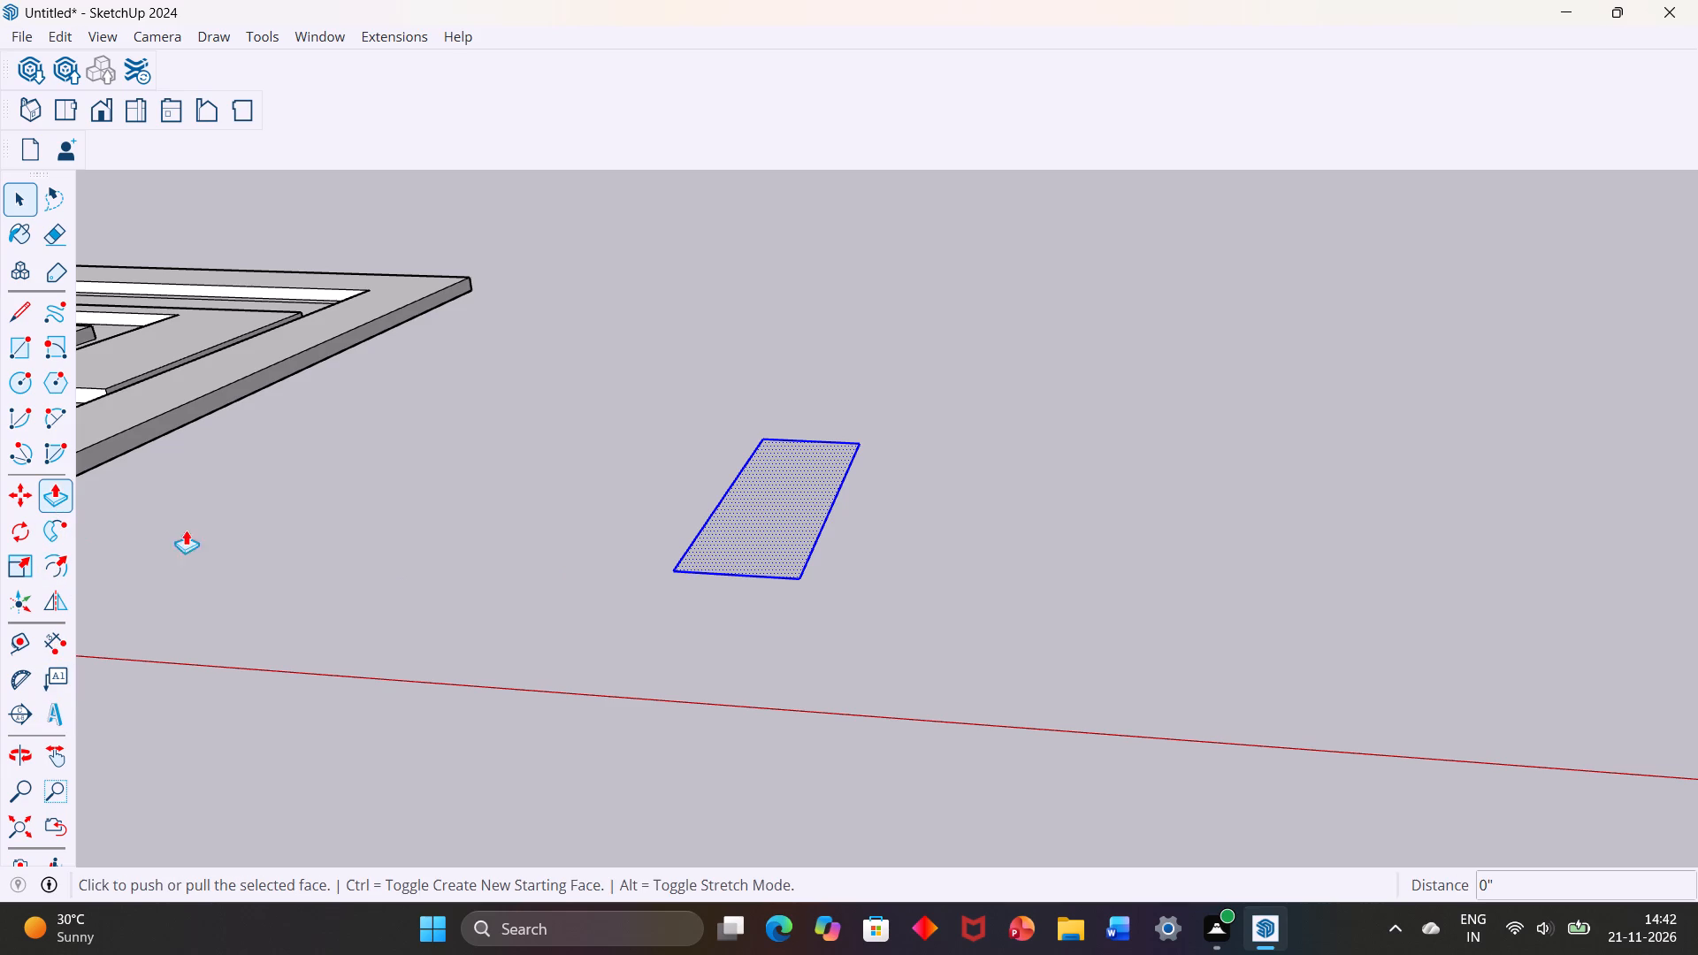
pyautogui.click(747, 524)
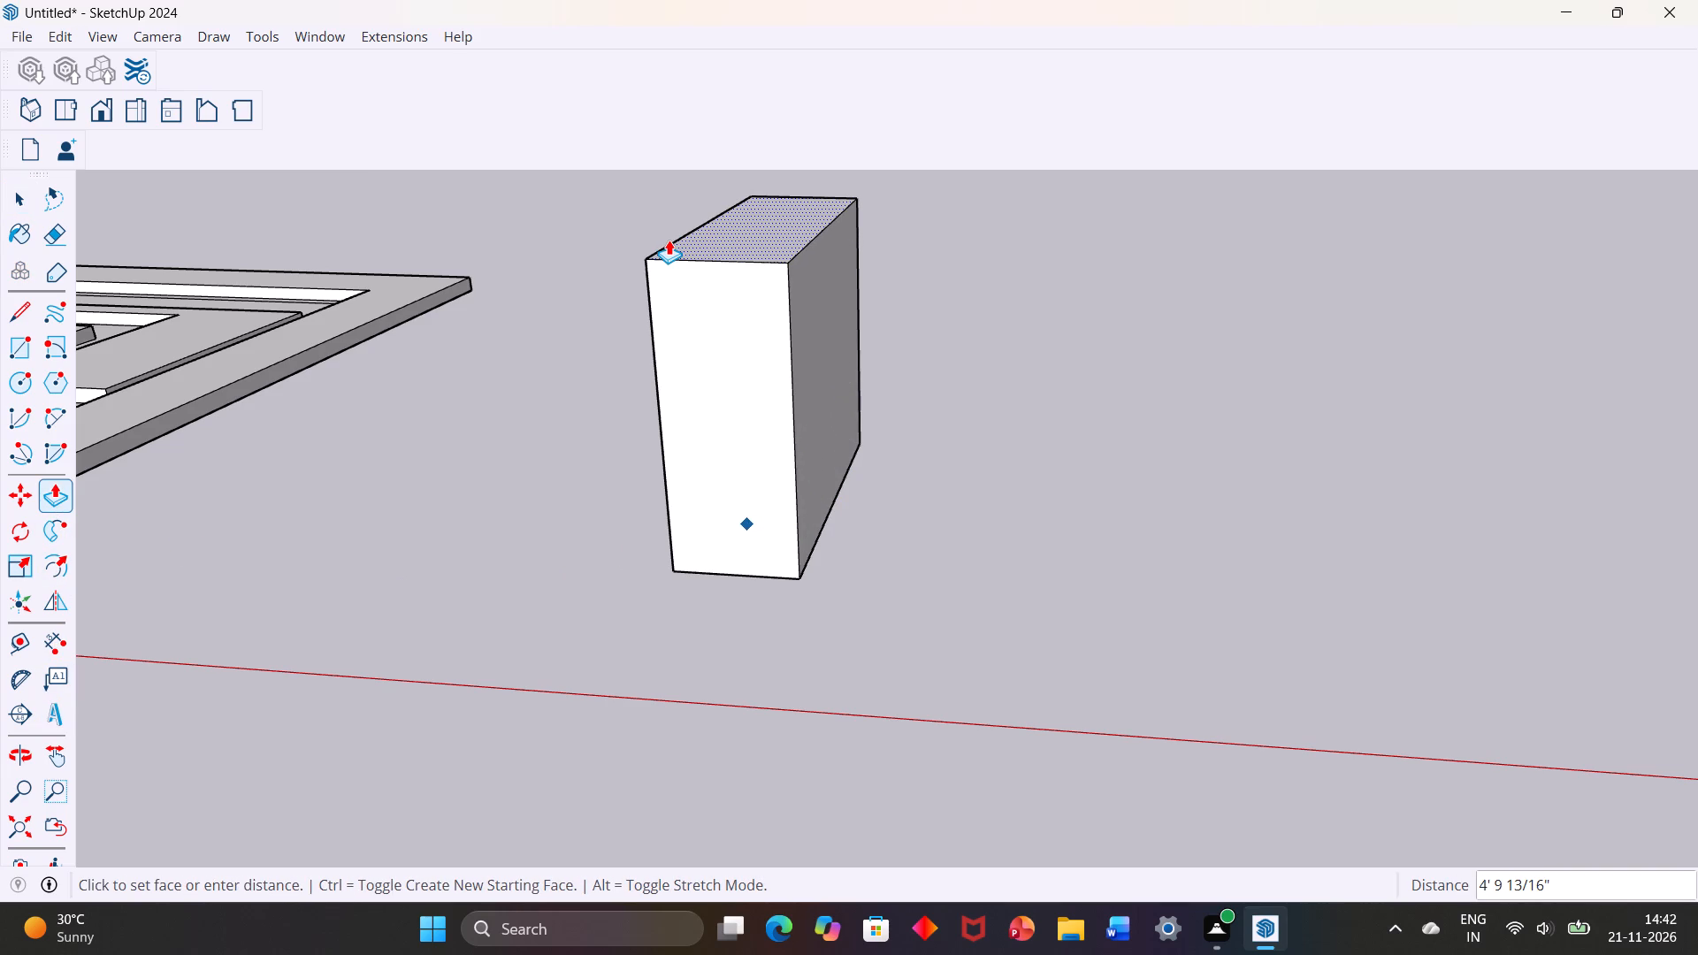
pyautogui.write("8'")
pyautogui.press('Return')
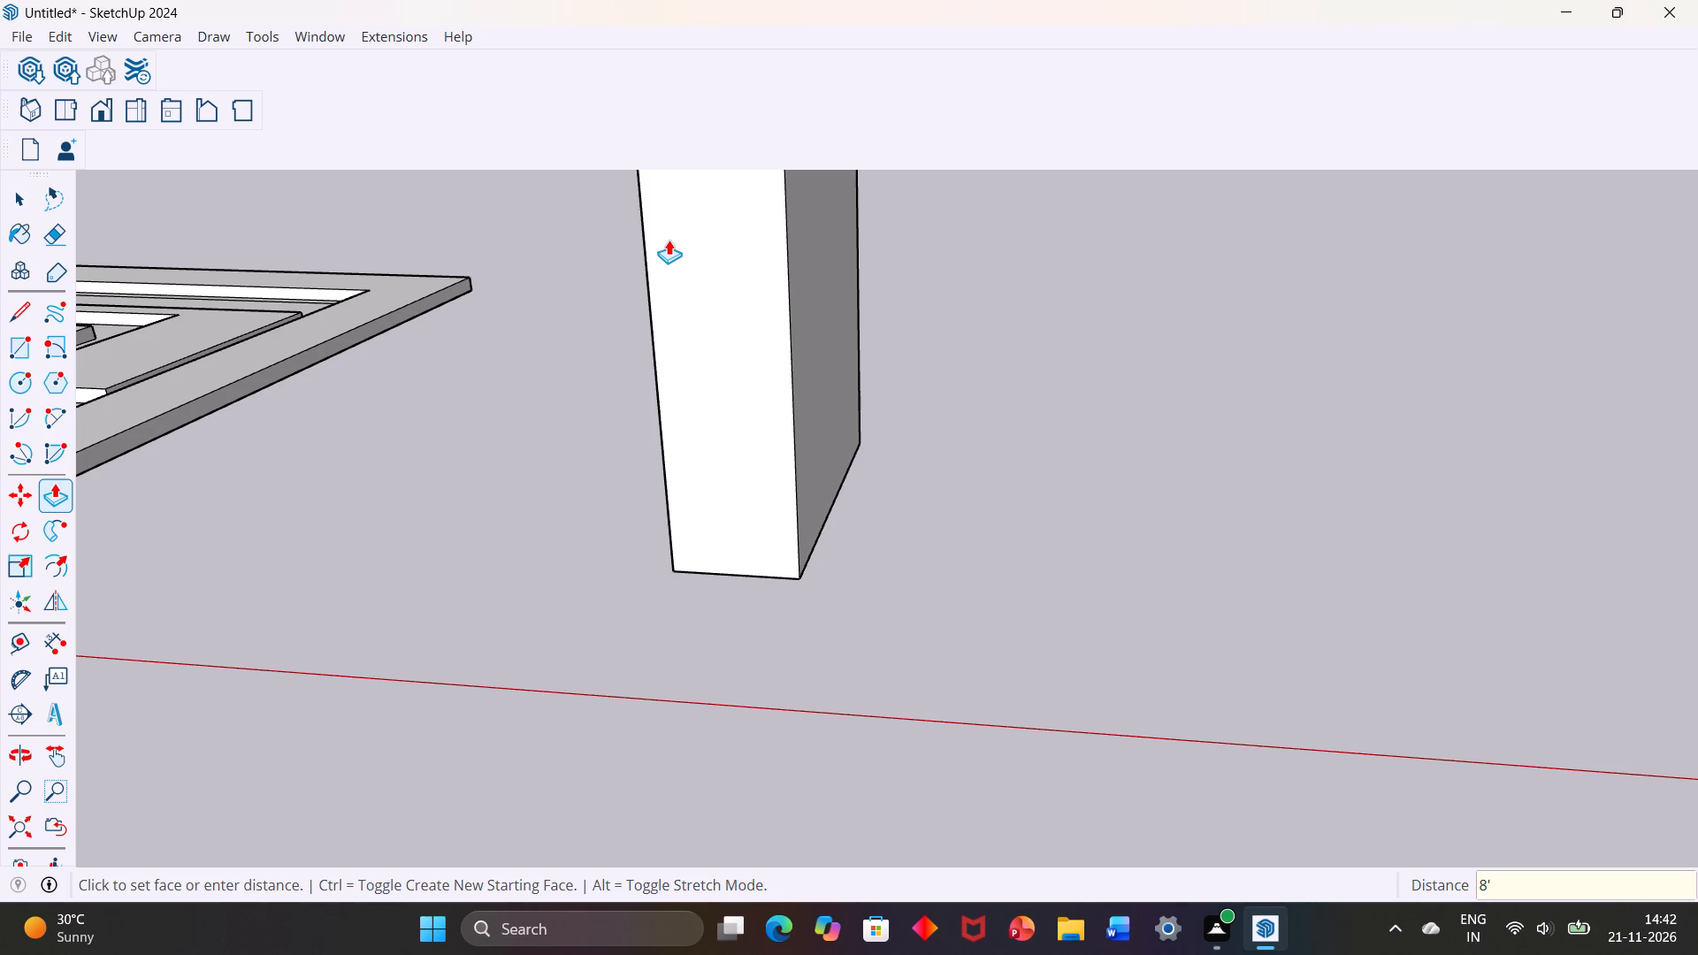
pyautogui.scroll(-14, 669, 273)
pyautogui.moveTo(852, 371); pyautogui.dragTo(409, 308, button='middle')
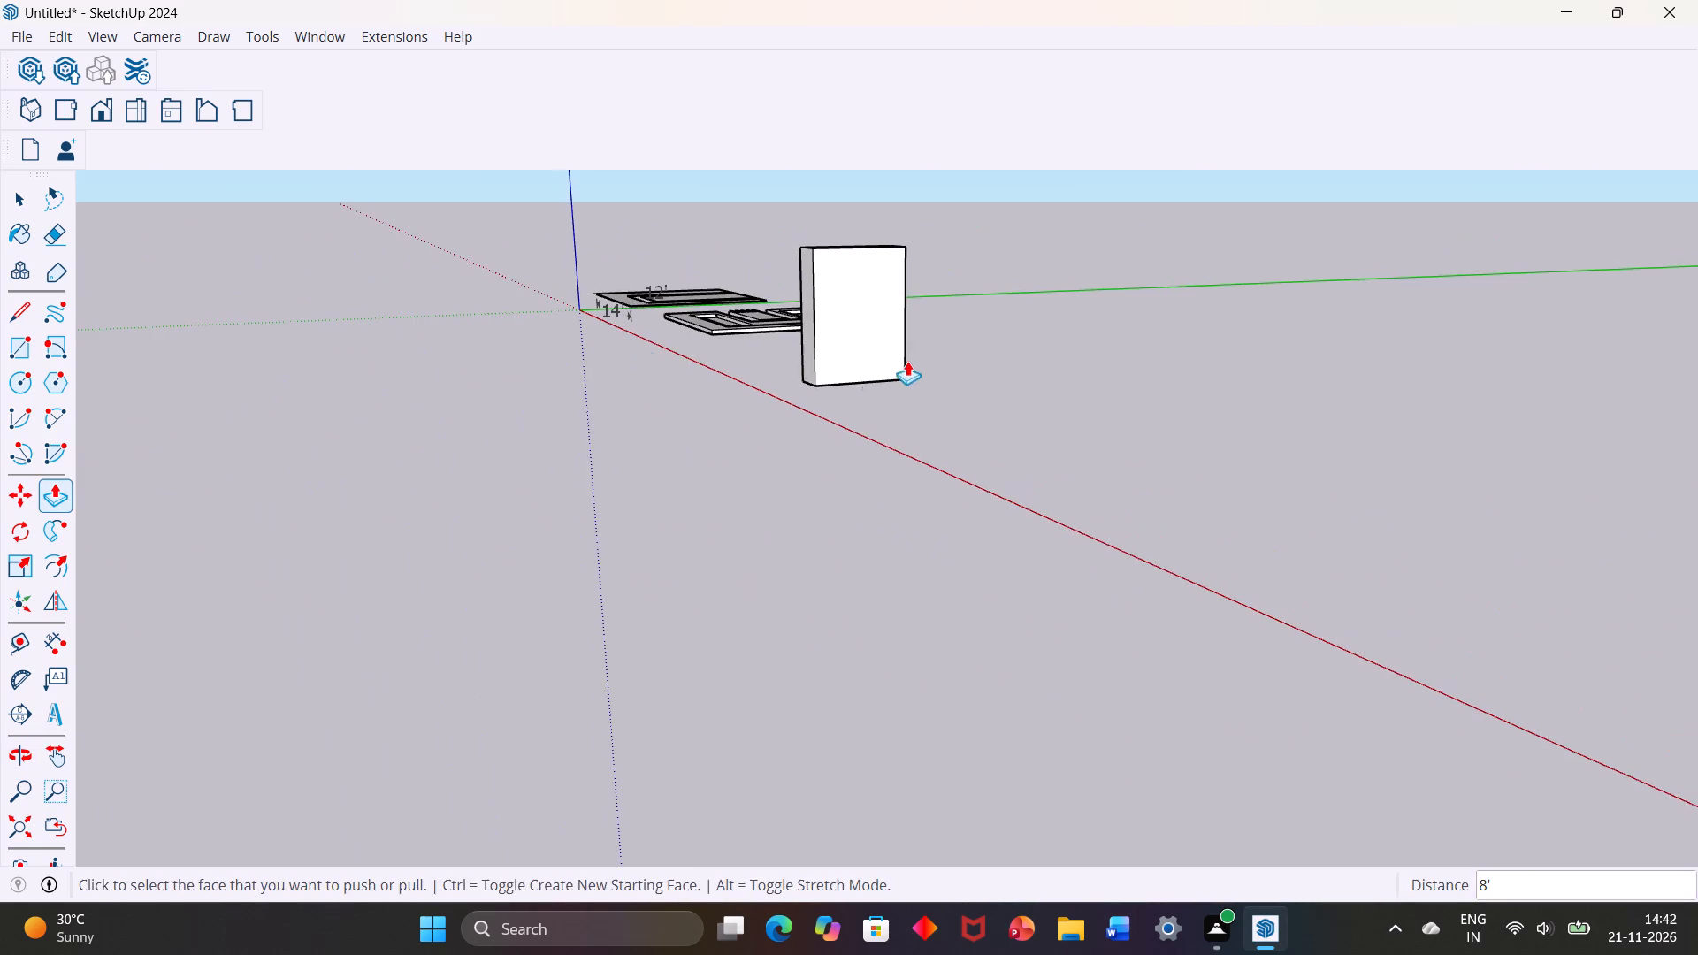
pyautogui.moveTo(907, 362); pyautogui.dragTo(688, 412, button='middle')
pyautogui.scroll(3, 726, 432)
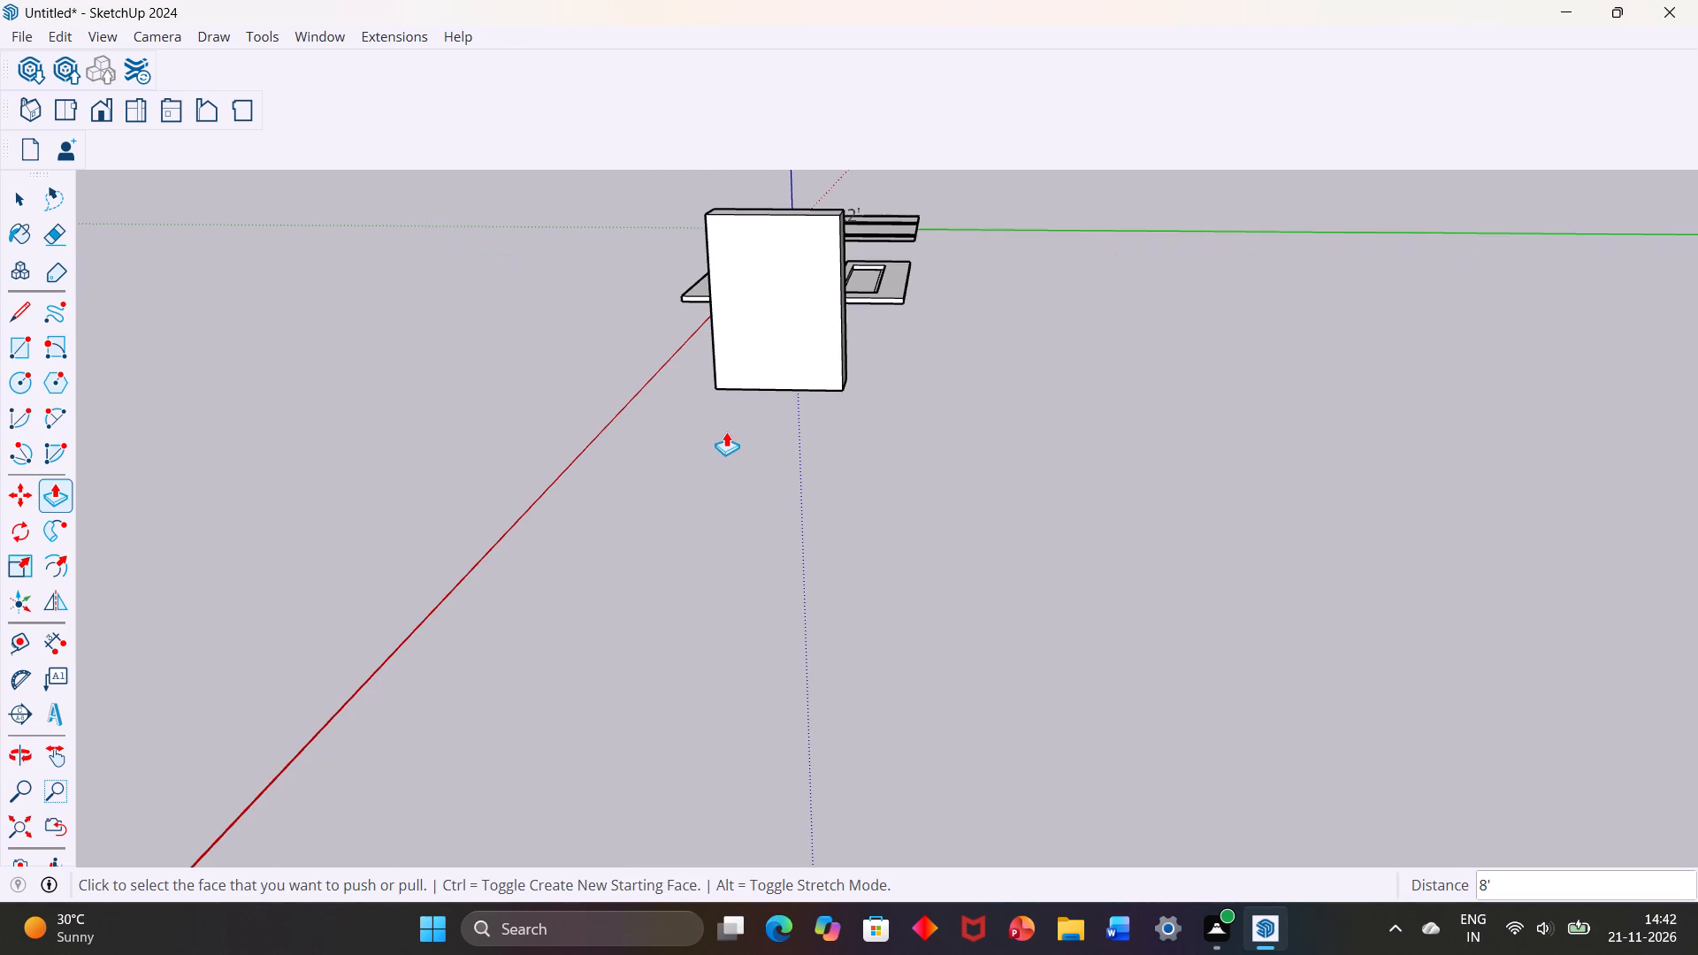
pyautogui.press('space')
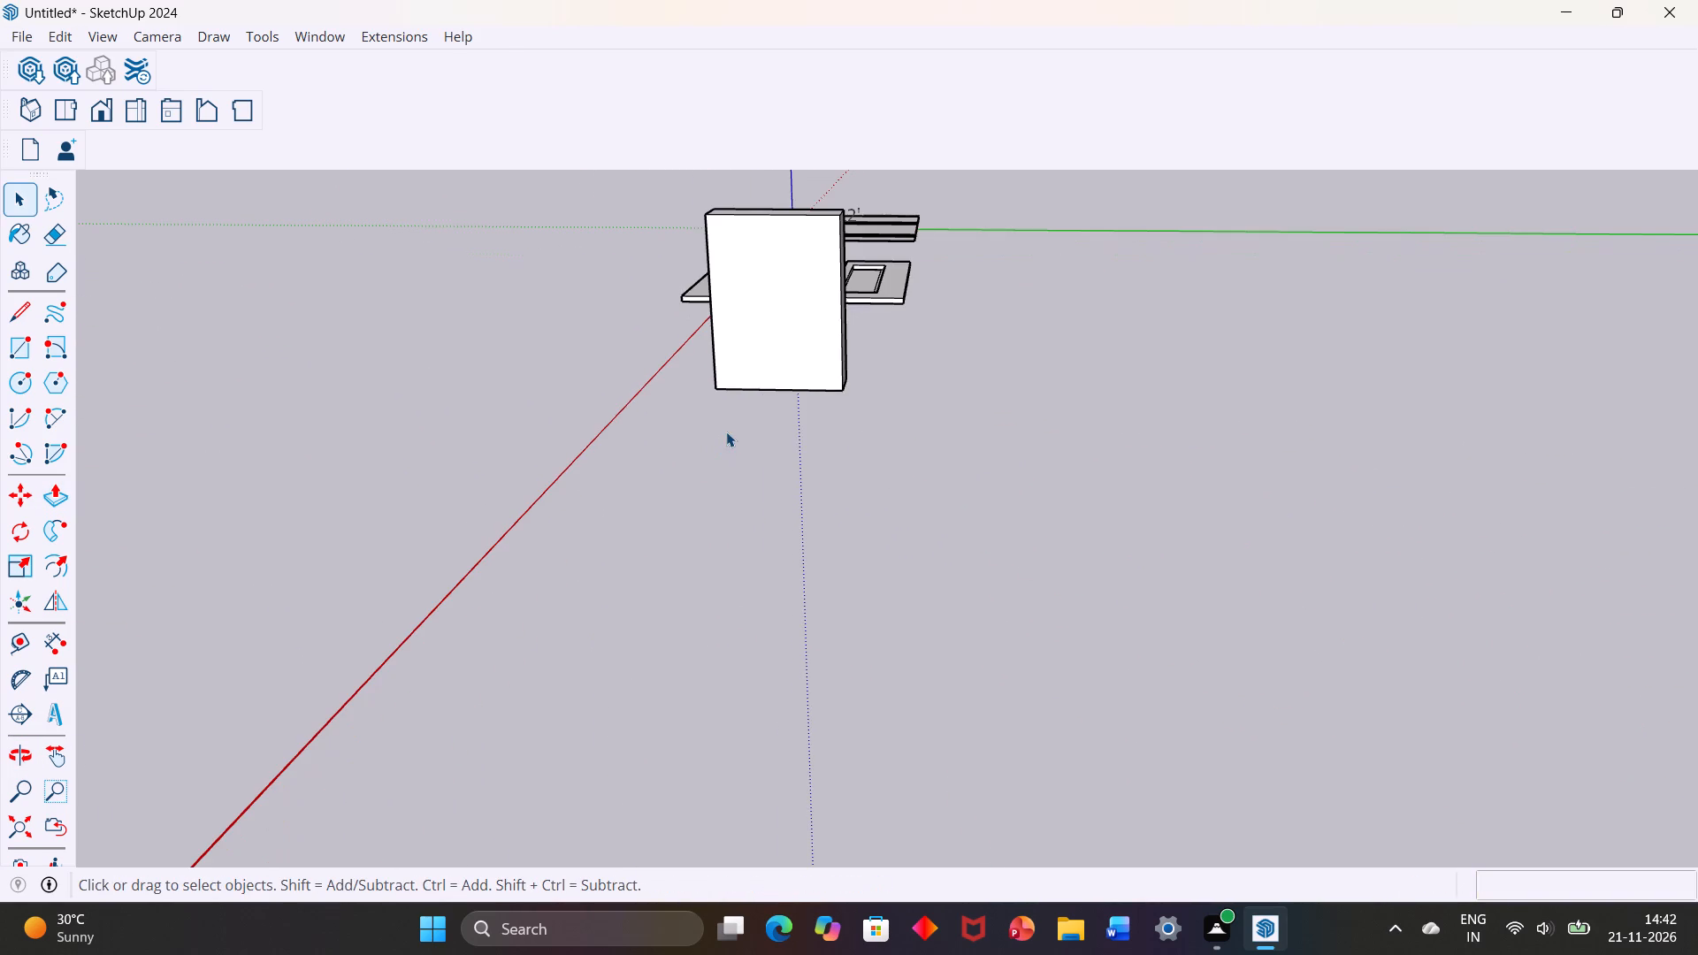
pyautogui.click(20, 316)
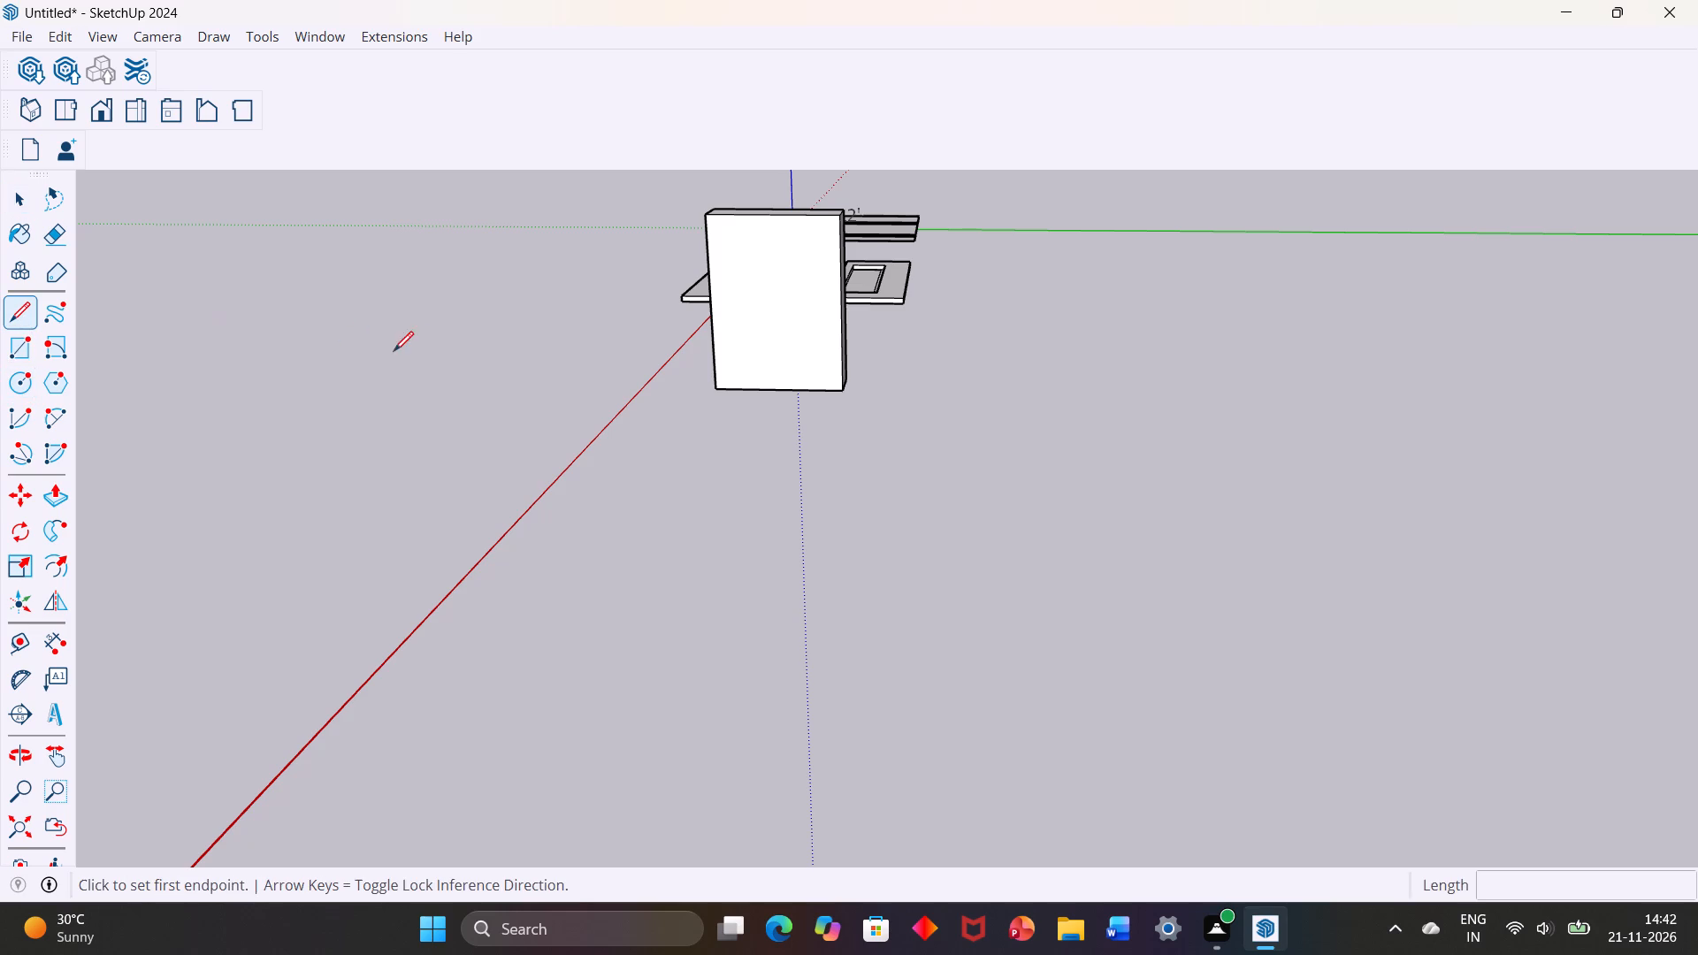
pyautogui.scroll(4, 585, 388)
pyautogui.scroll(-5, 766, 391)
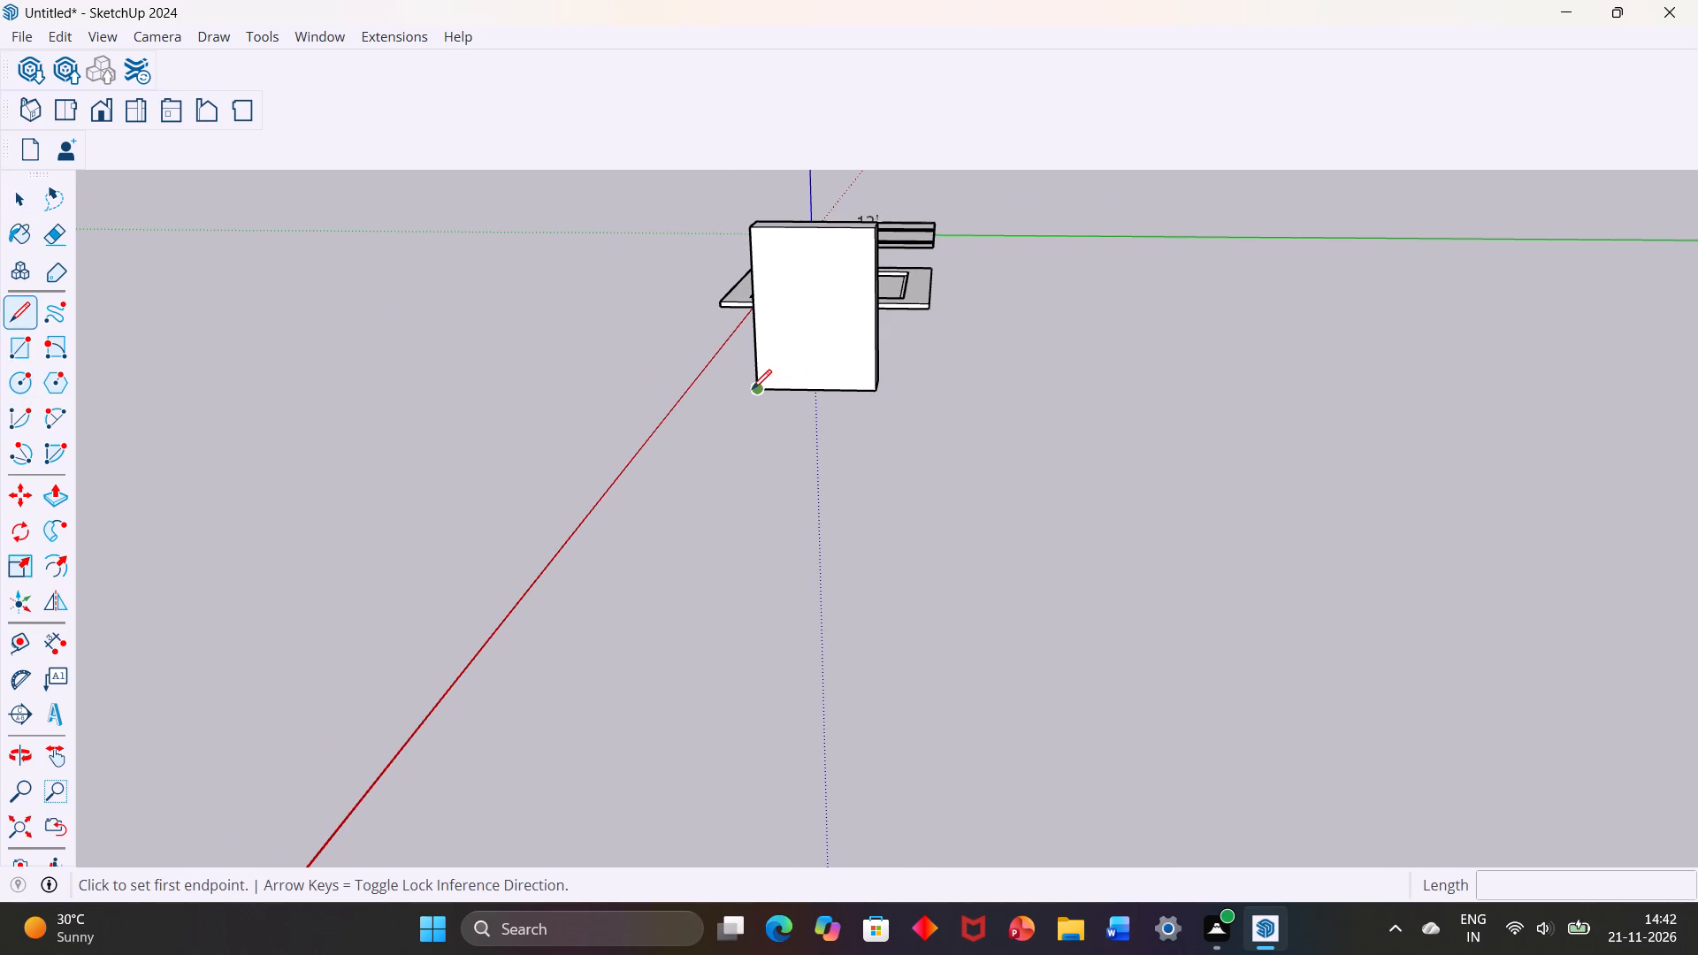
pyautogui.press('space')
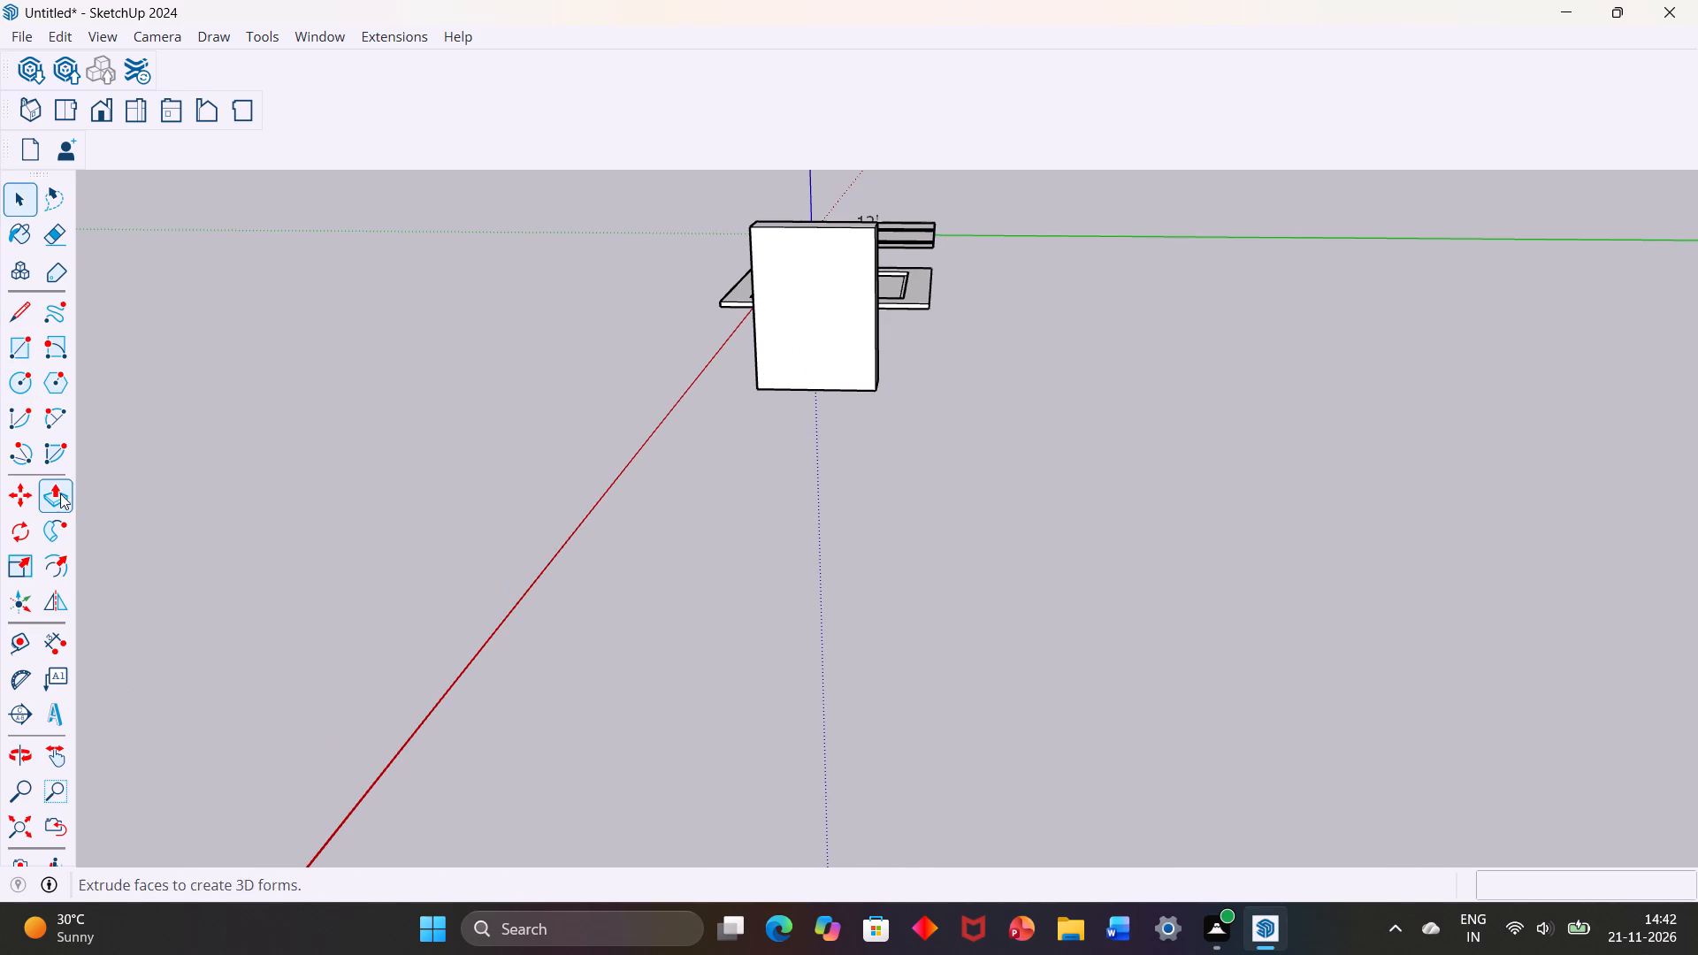
# Add a linear dimension to the short bottom edge of the upright block, placed just outside its narrow side.
pyautogui.click(49, 638)
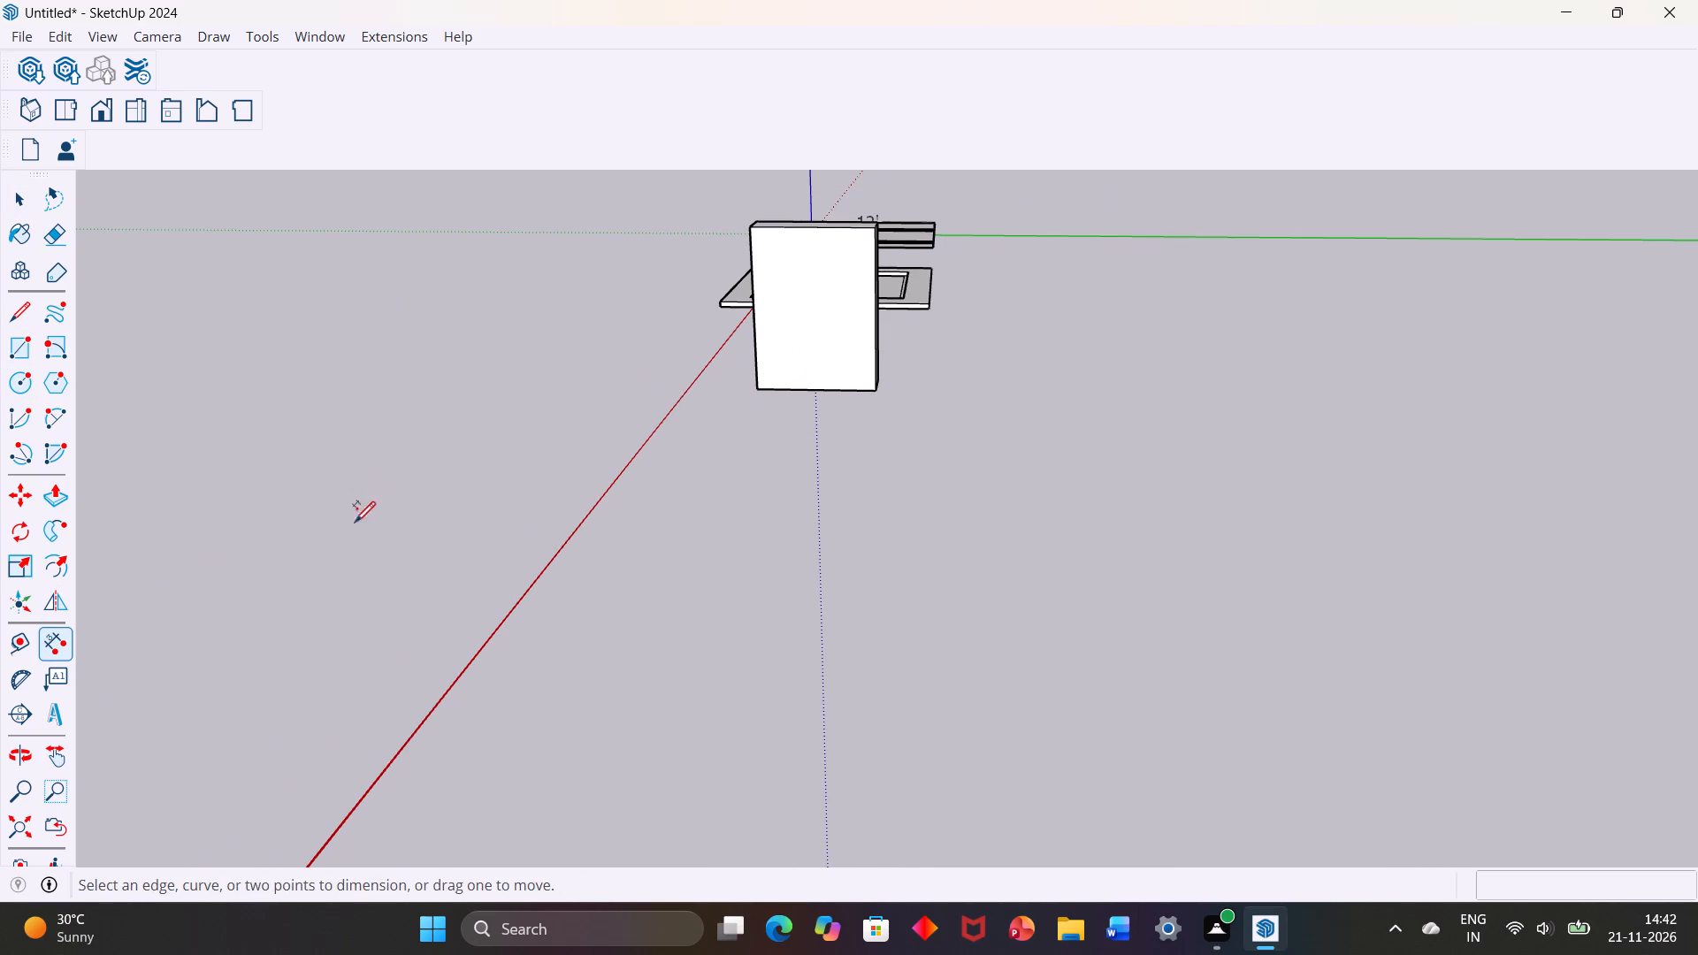
pyautogui.scroll(1, 758, 388)
pyautogui.click(758, 388)
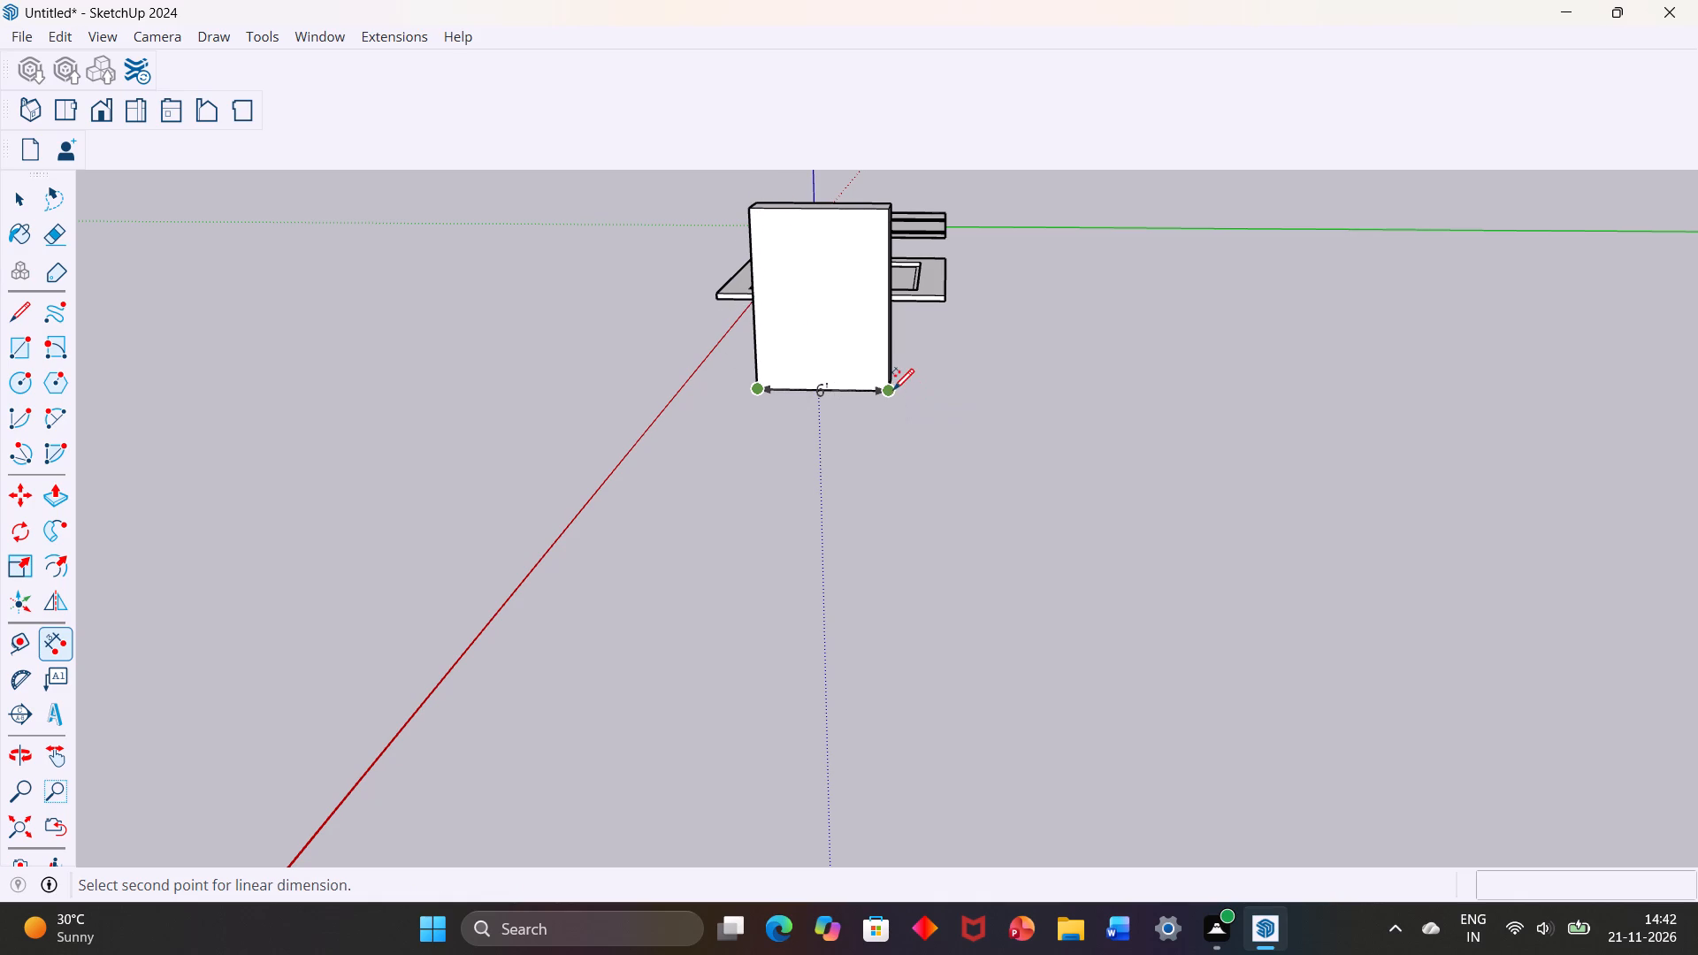
pyautogui.scroll(-1, 666, 396)
pyautogui.moveTo(671, 401); pyautogui.dragTo(932, 411, button='middle')
pyautogui.scroll(2, 927, 391)
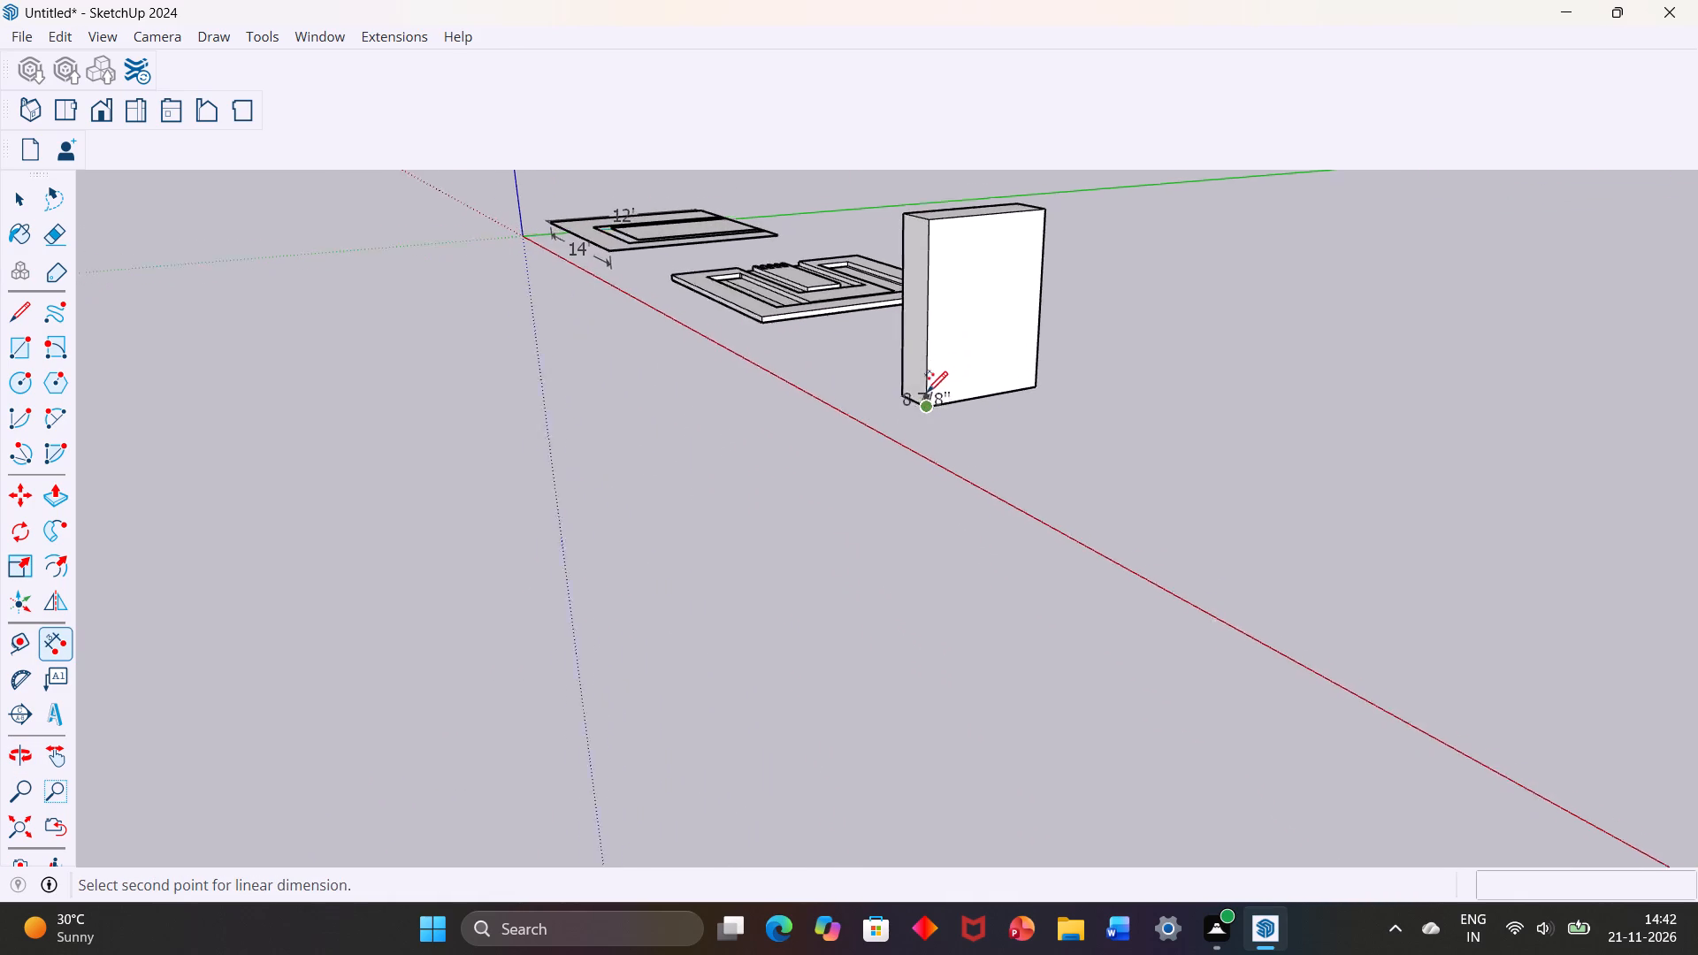
pyautogui.scroll(2, 927, 391)
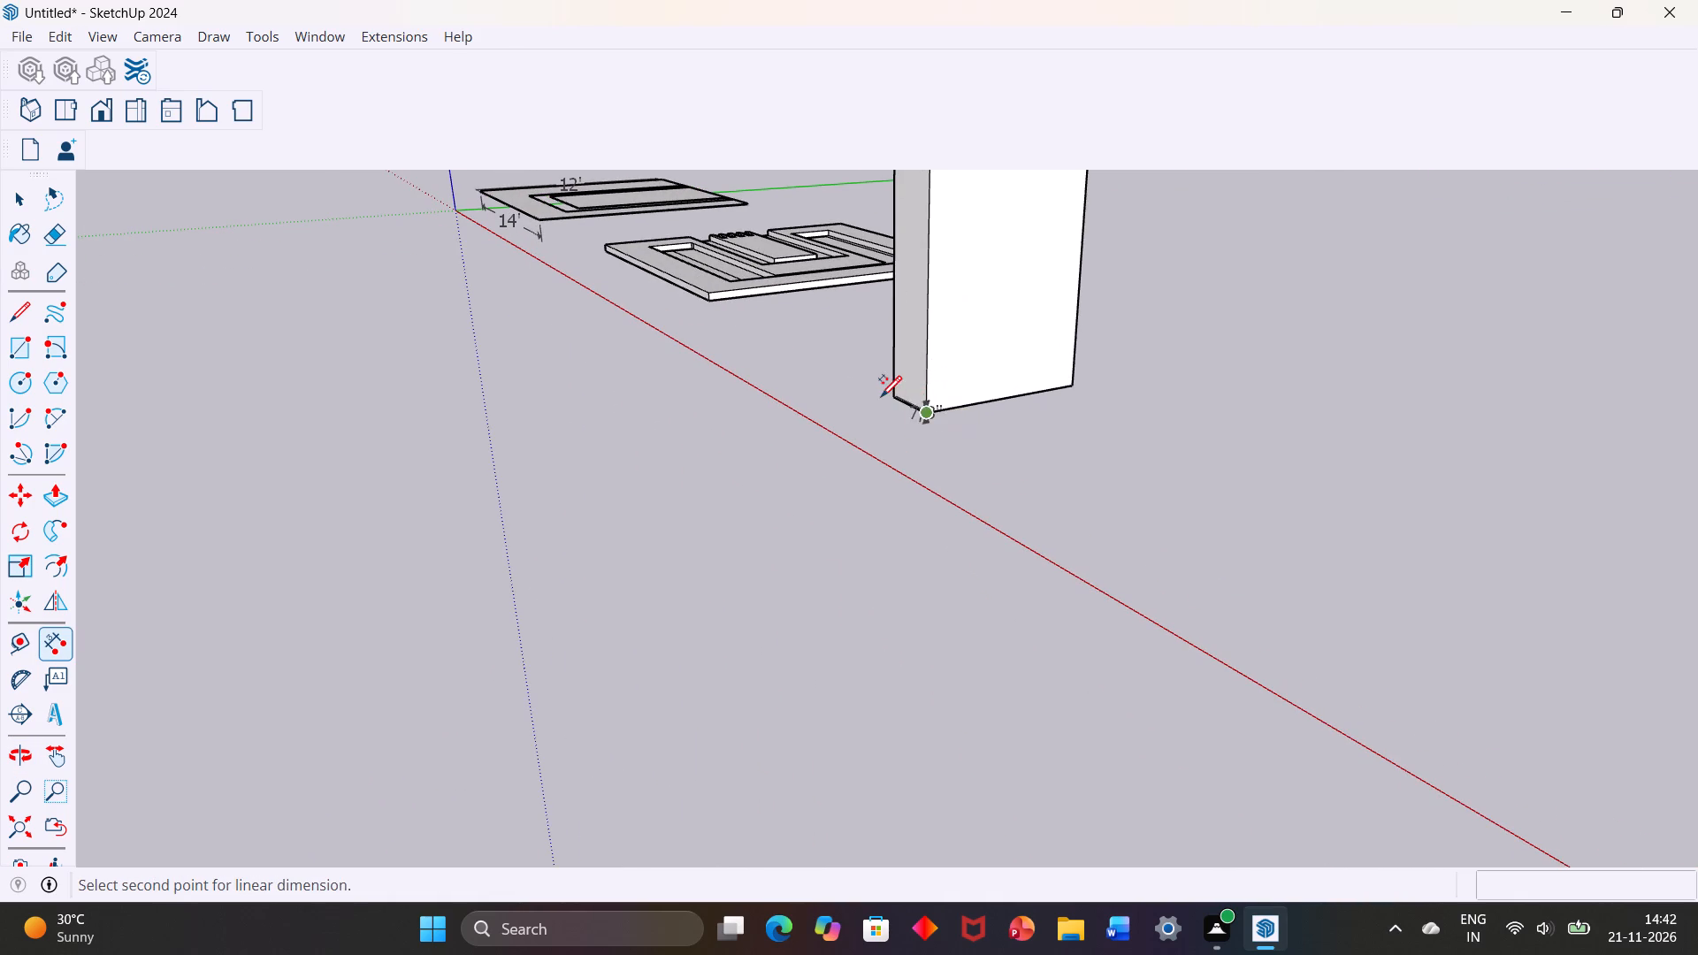
pyautogui.scroll(3, 881, 395)
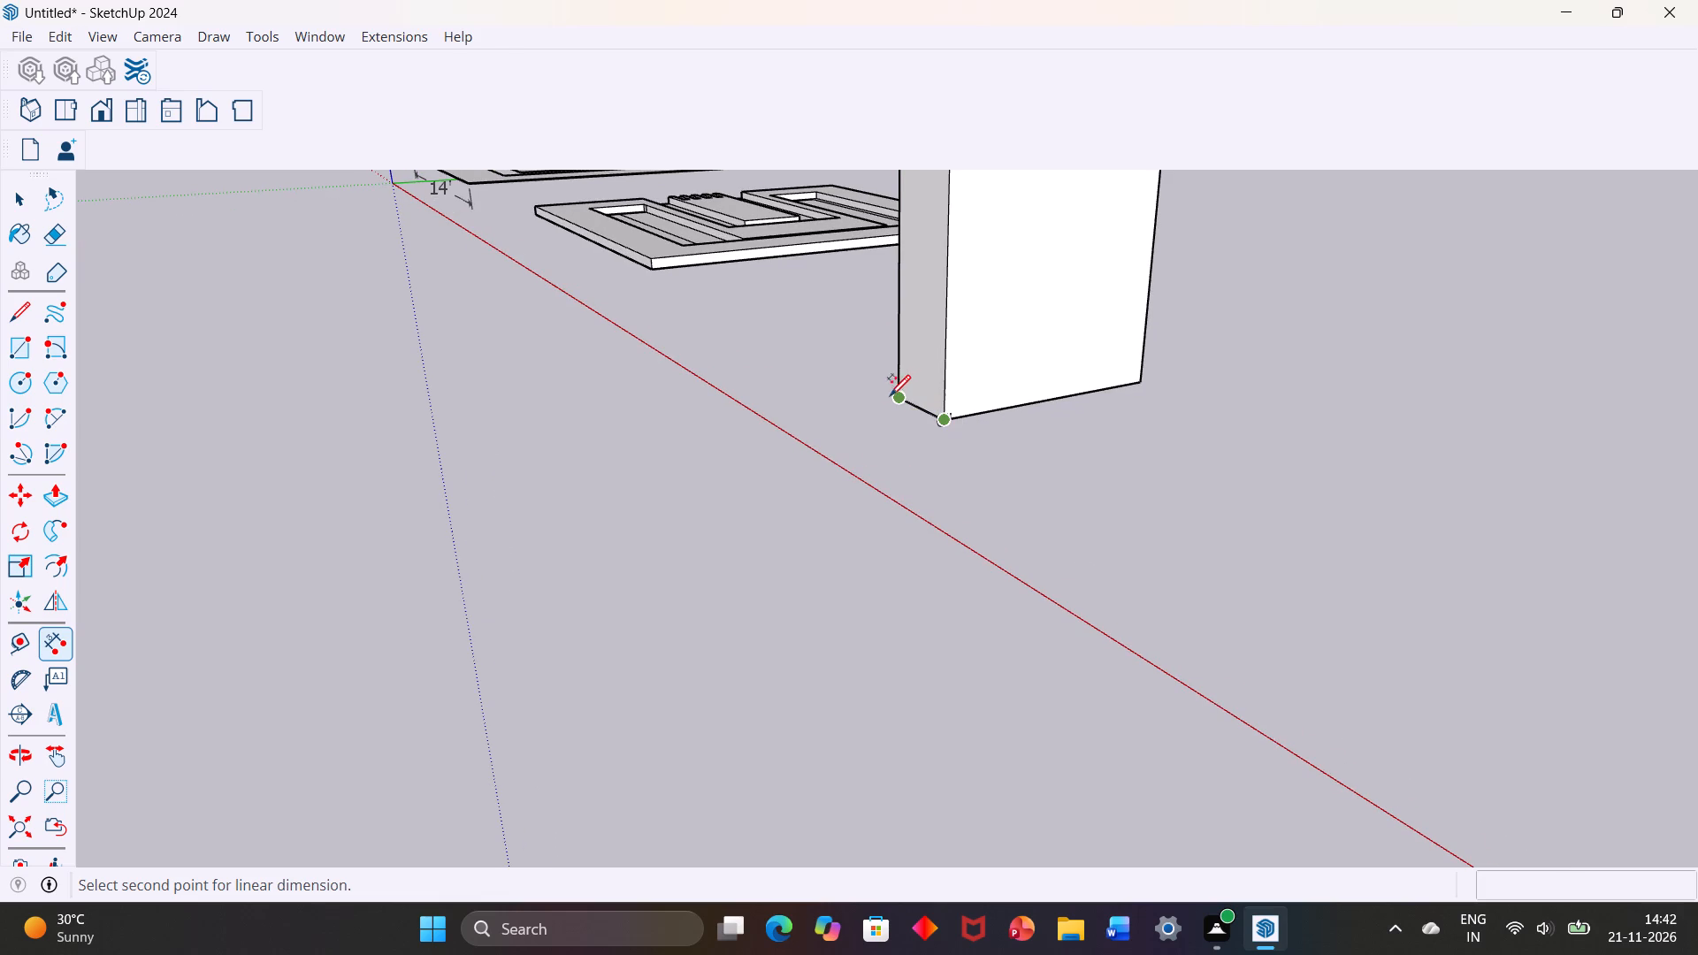
pyautogui.click(896, 394)
pyautogui.click(868, 409)
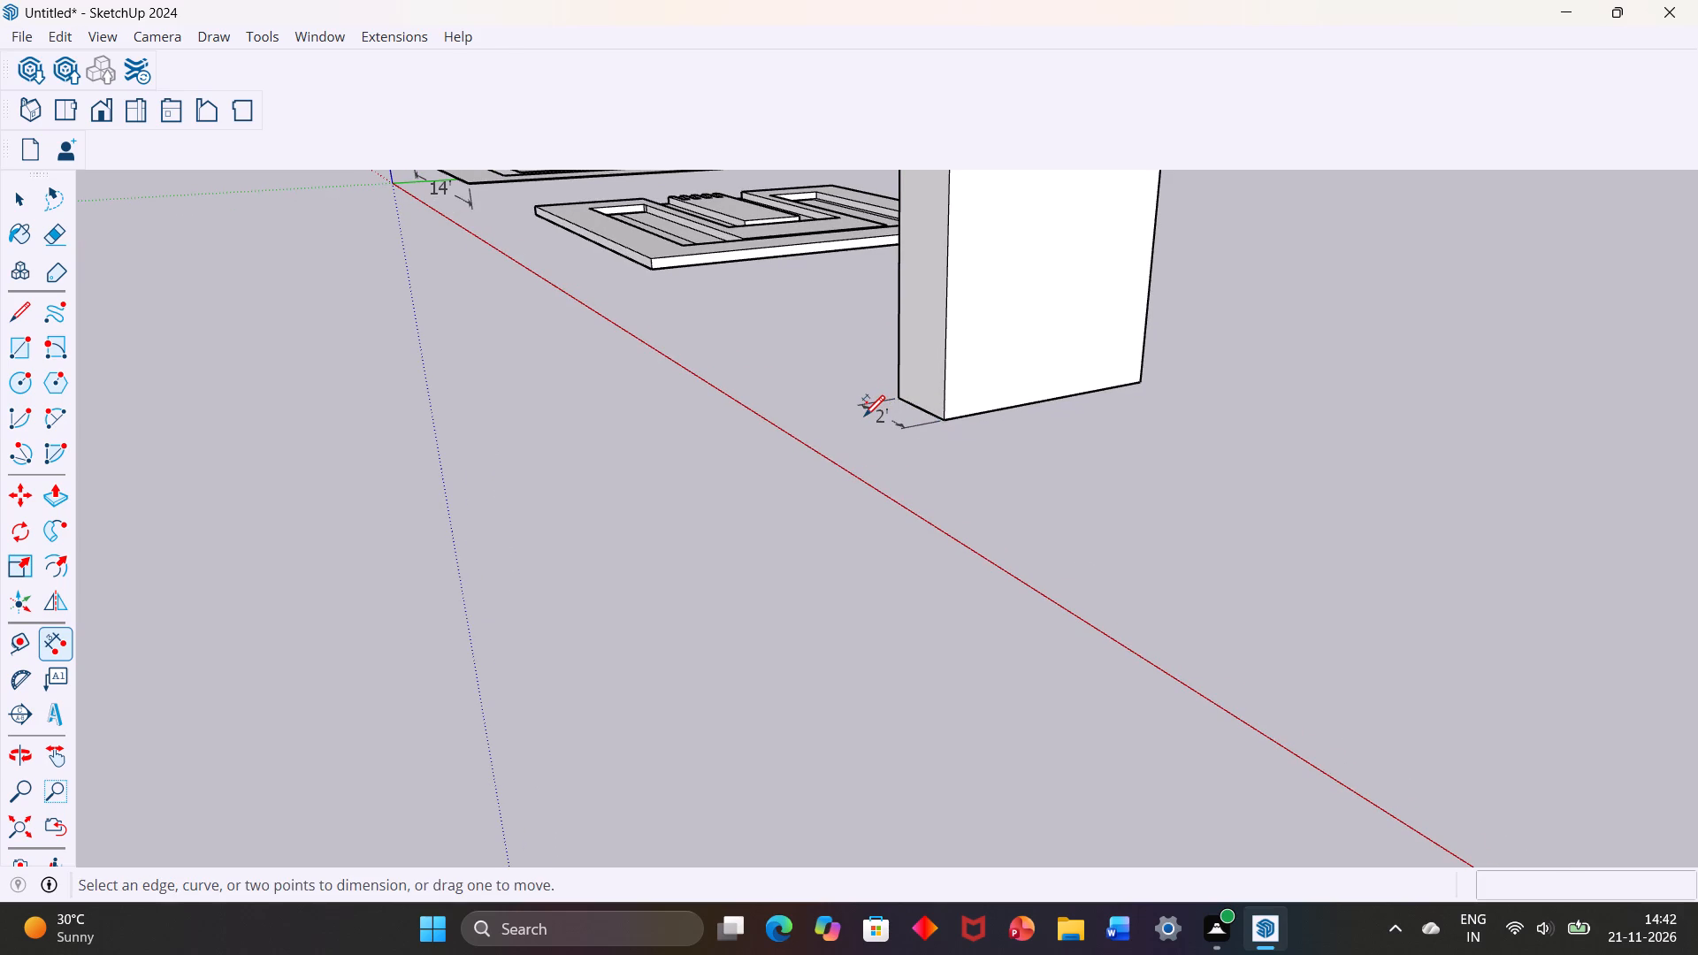
pyautogui.press('space')
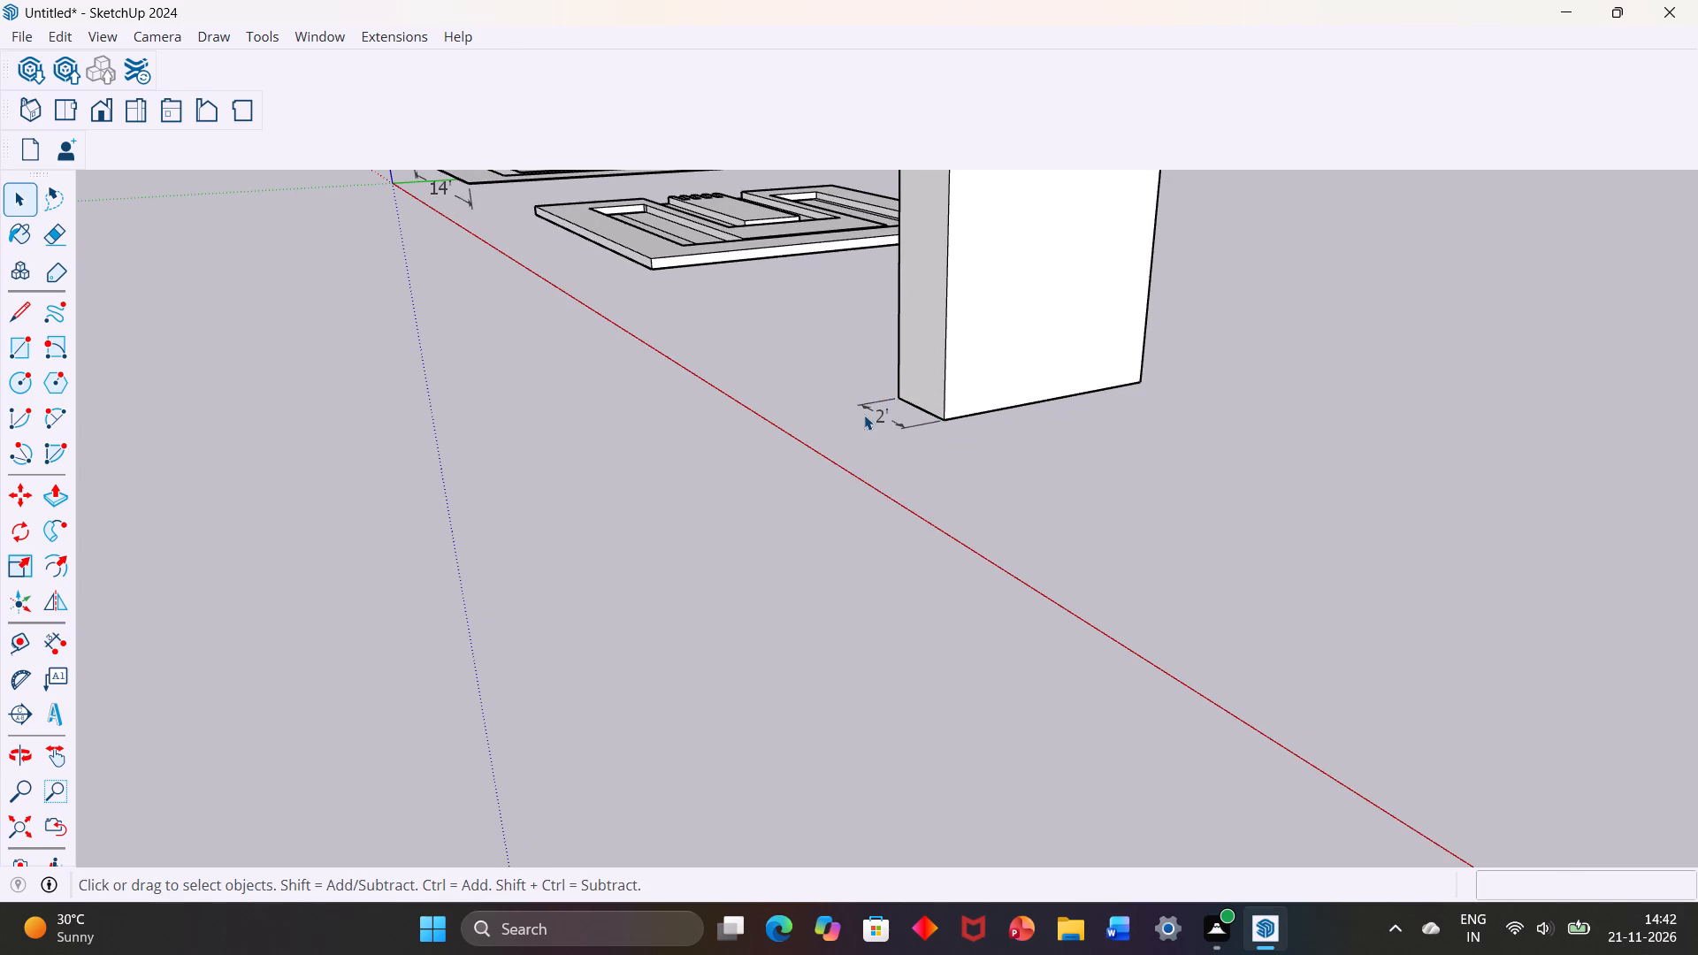
# Divide the long top edge of the block's front 6' by 8' face into 3 equal segments.
pyautogui.scroll(-5, 864, 416)
pyautogui.moveTo(951, 407); pyautogui.dragTo(844, 421, button='middle')
pyautogui.scroll(-1, 841, 421)
pyautogui.moveTo(839, 423); pyautogui.dragTo(830, 432, button='middle')
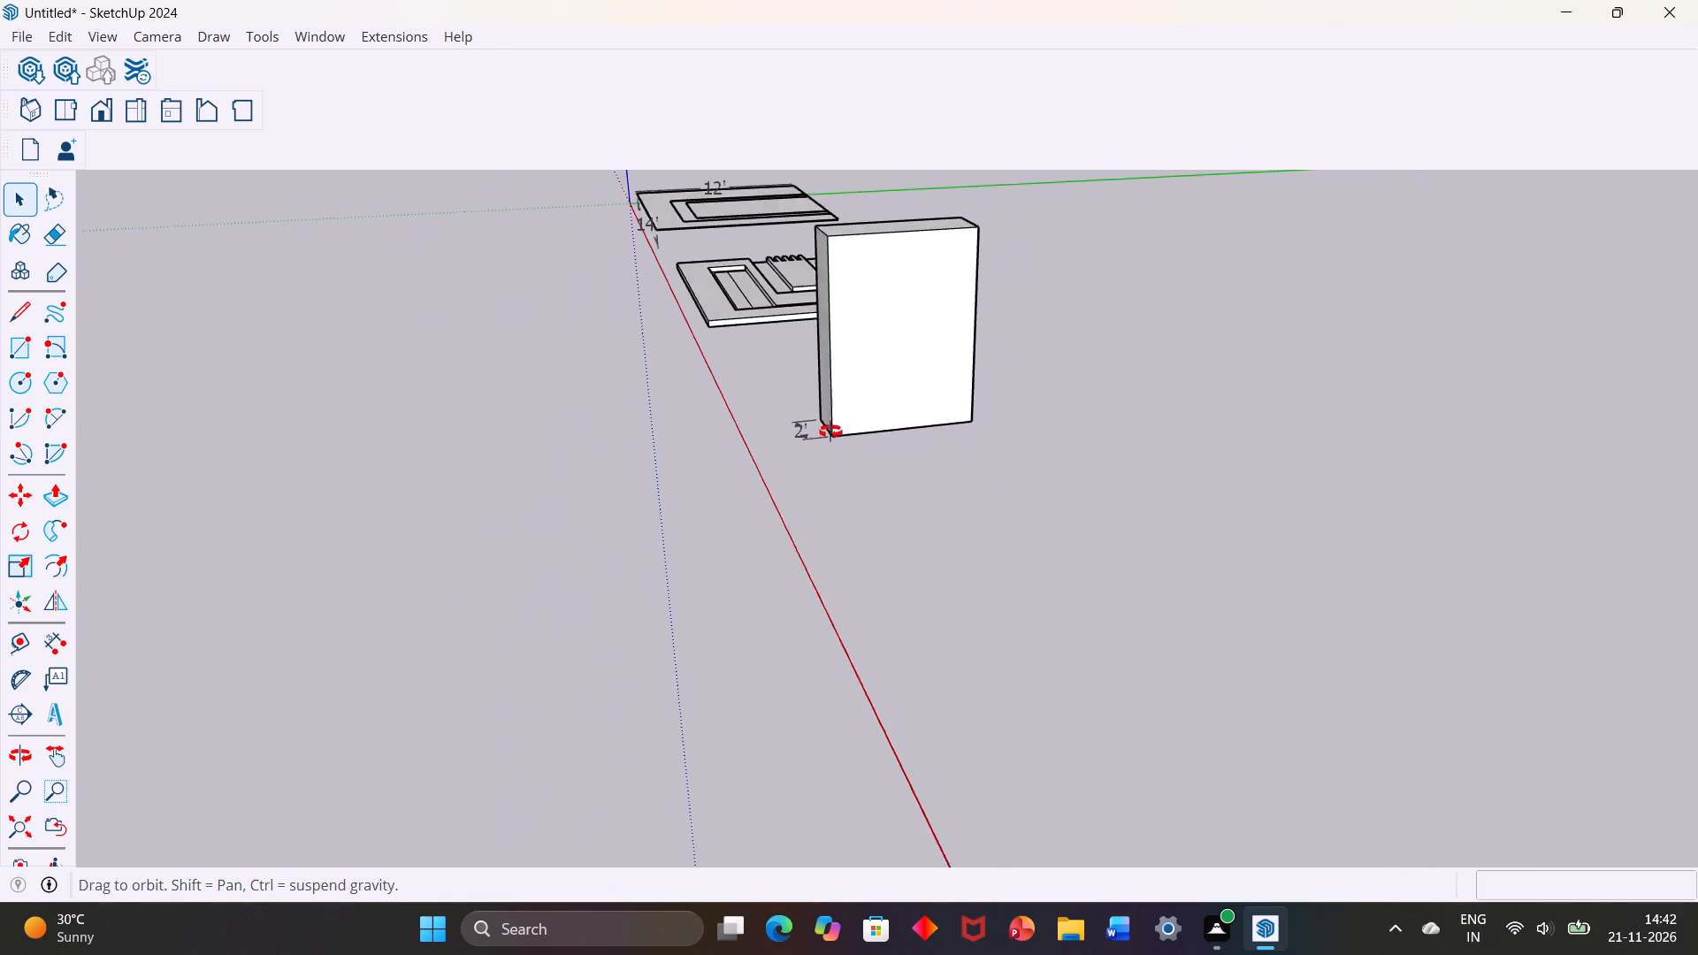
pyautogui.moveTo(830, 432); pyautogui.dragTo(767, 449, button='middle')
pyautogui.moveTo(849, 414); pyautogui.dragTo(831, 503, button='middle')
pyautogui.scroll(3, 819, 347)
pyautogui.click(828, 339)
pyautogui.rightClick(827, 341)
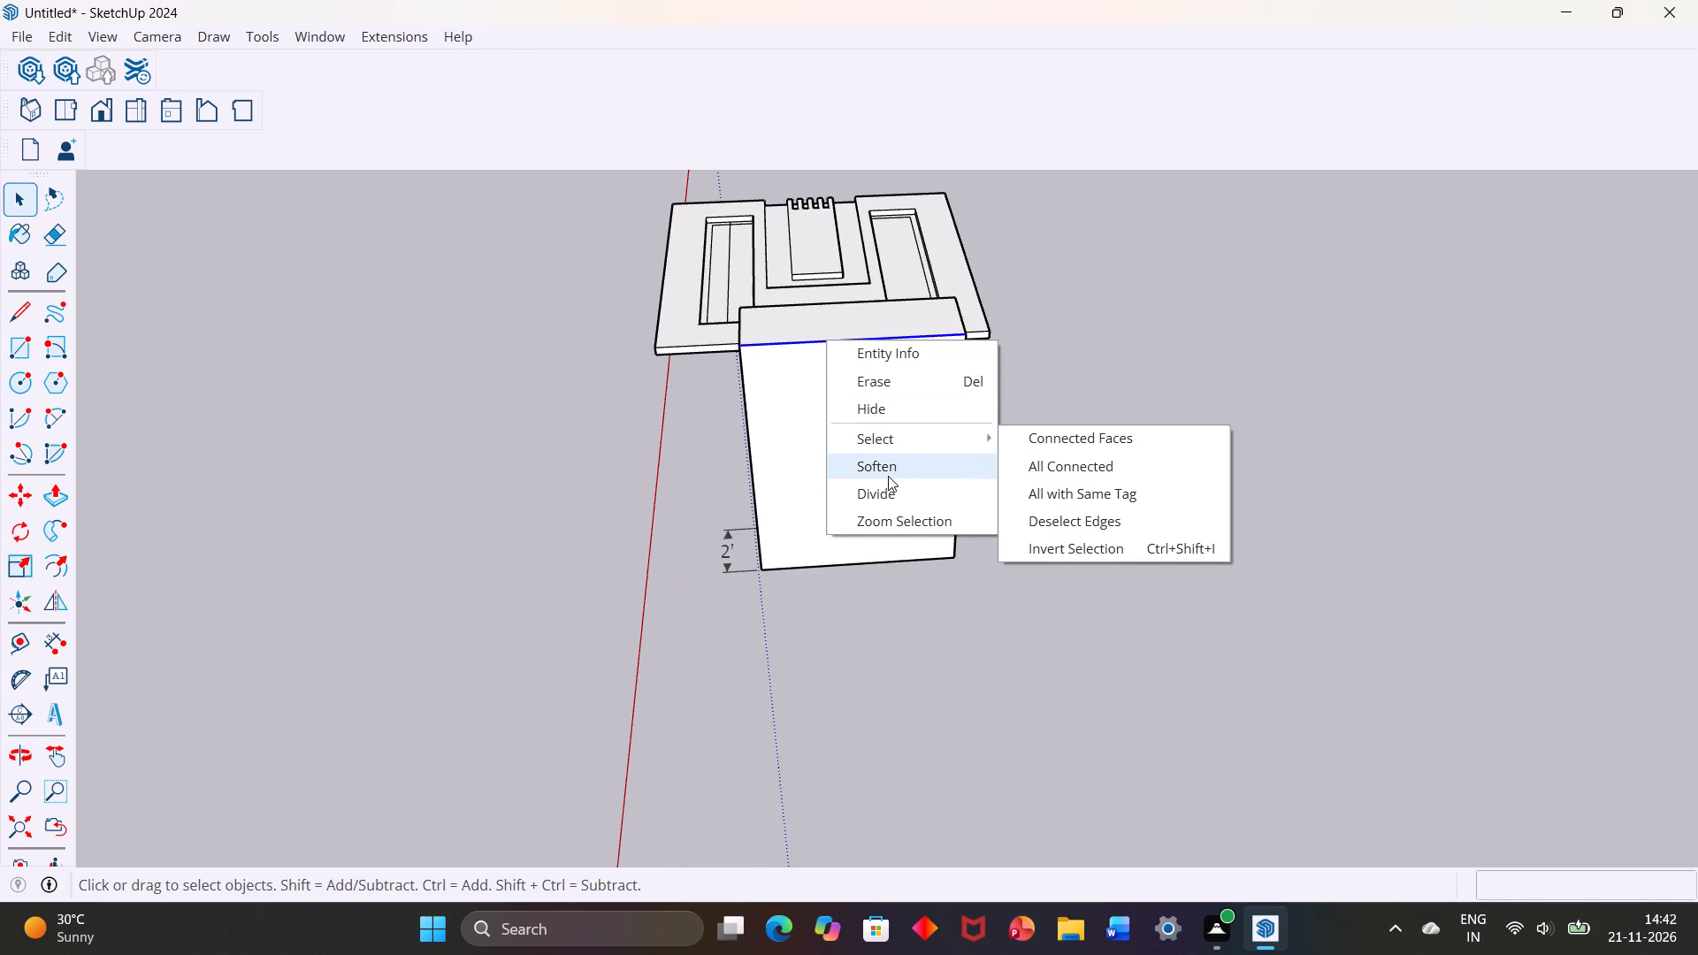
pyautogui.click(888, 488)
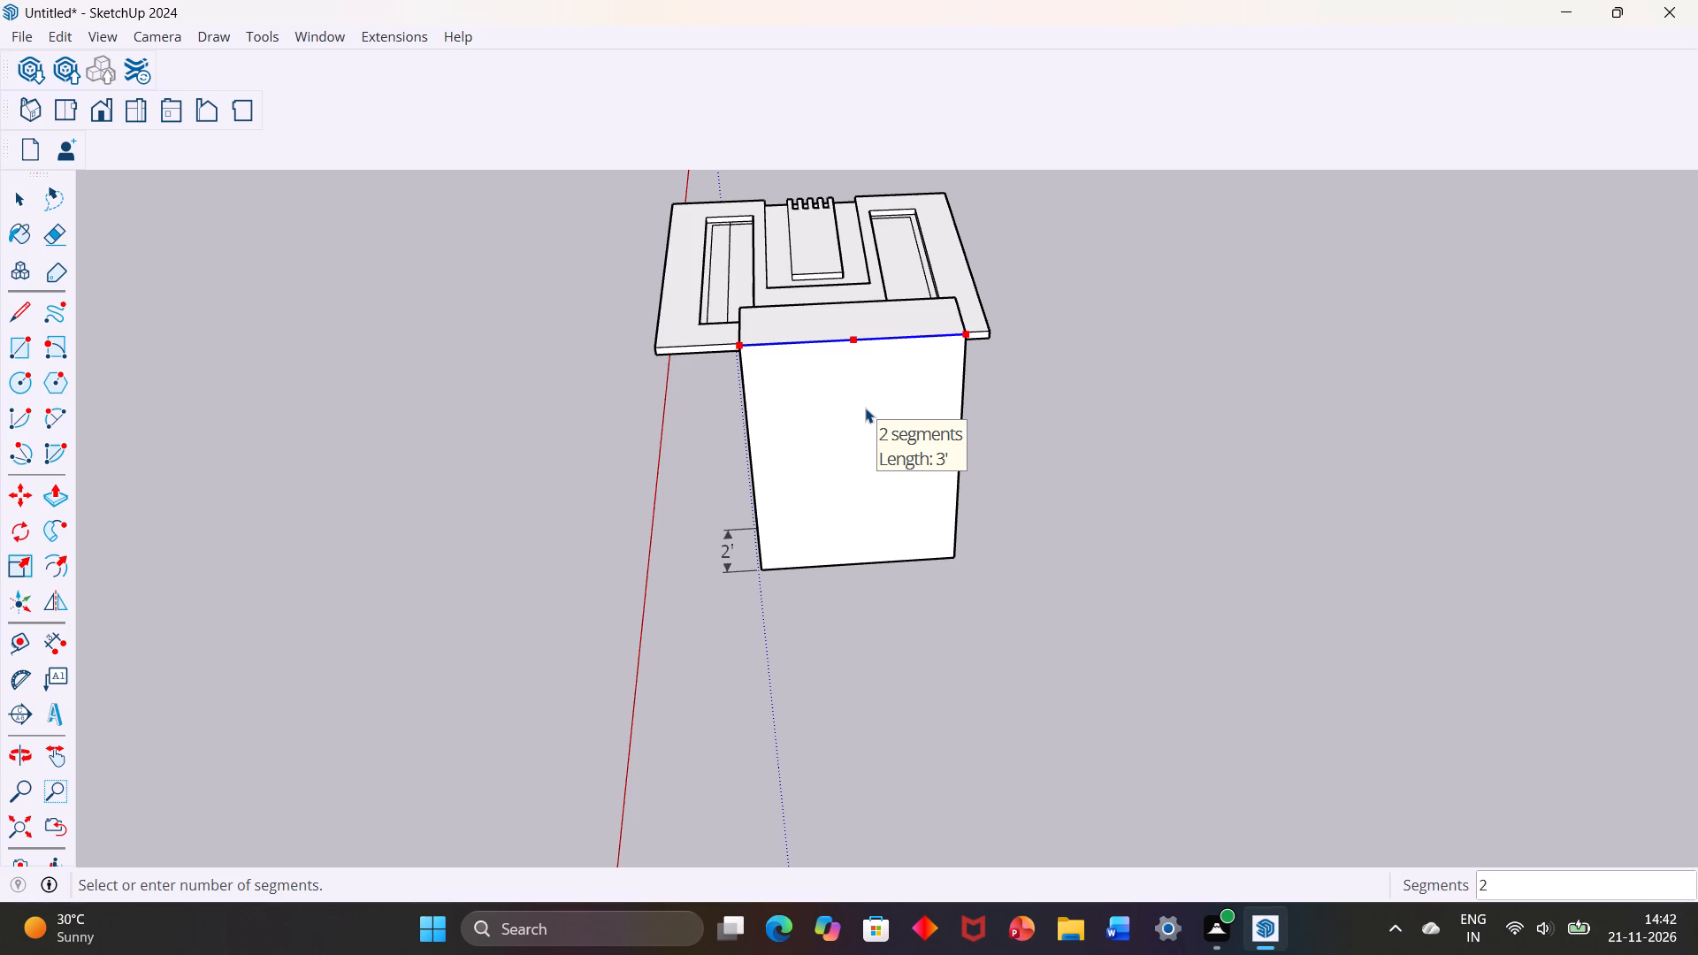
pyautogui.click(820, 409)
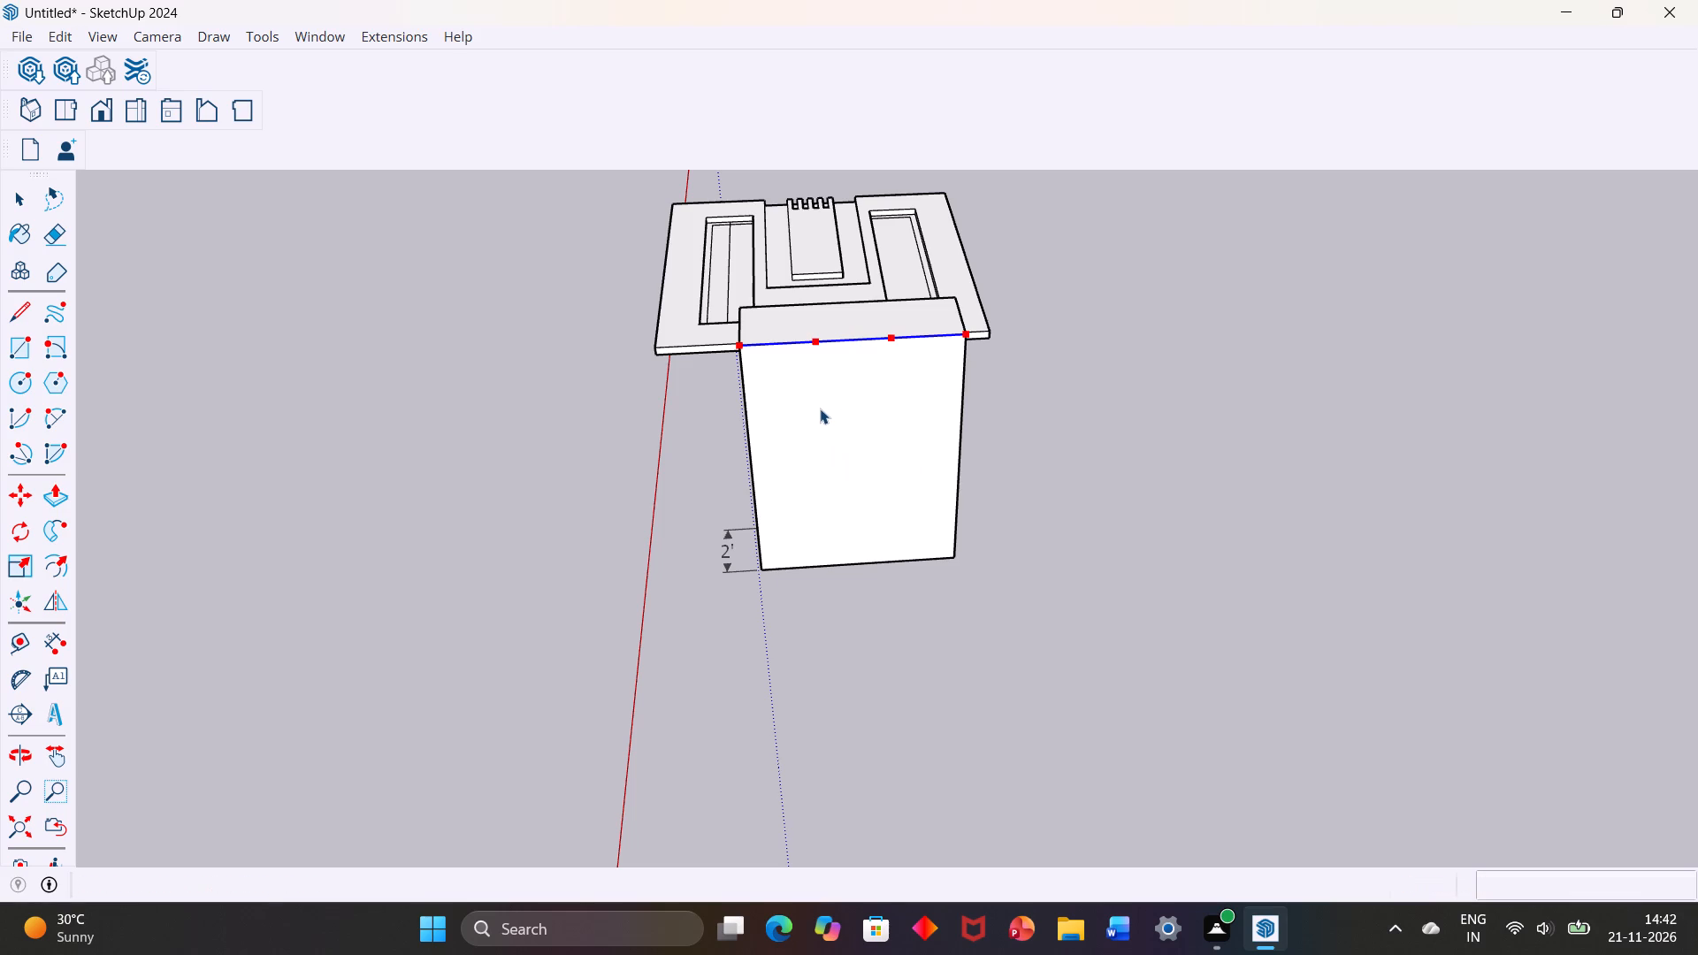
pyautogui.click(298, 471)
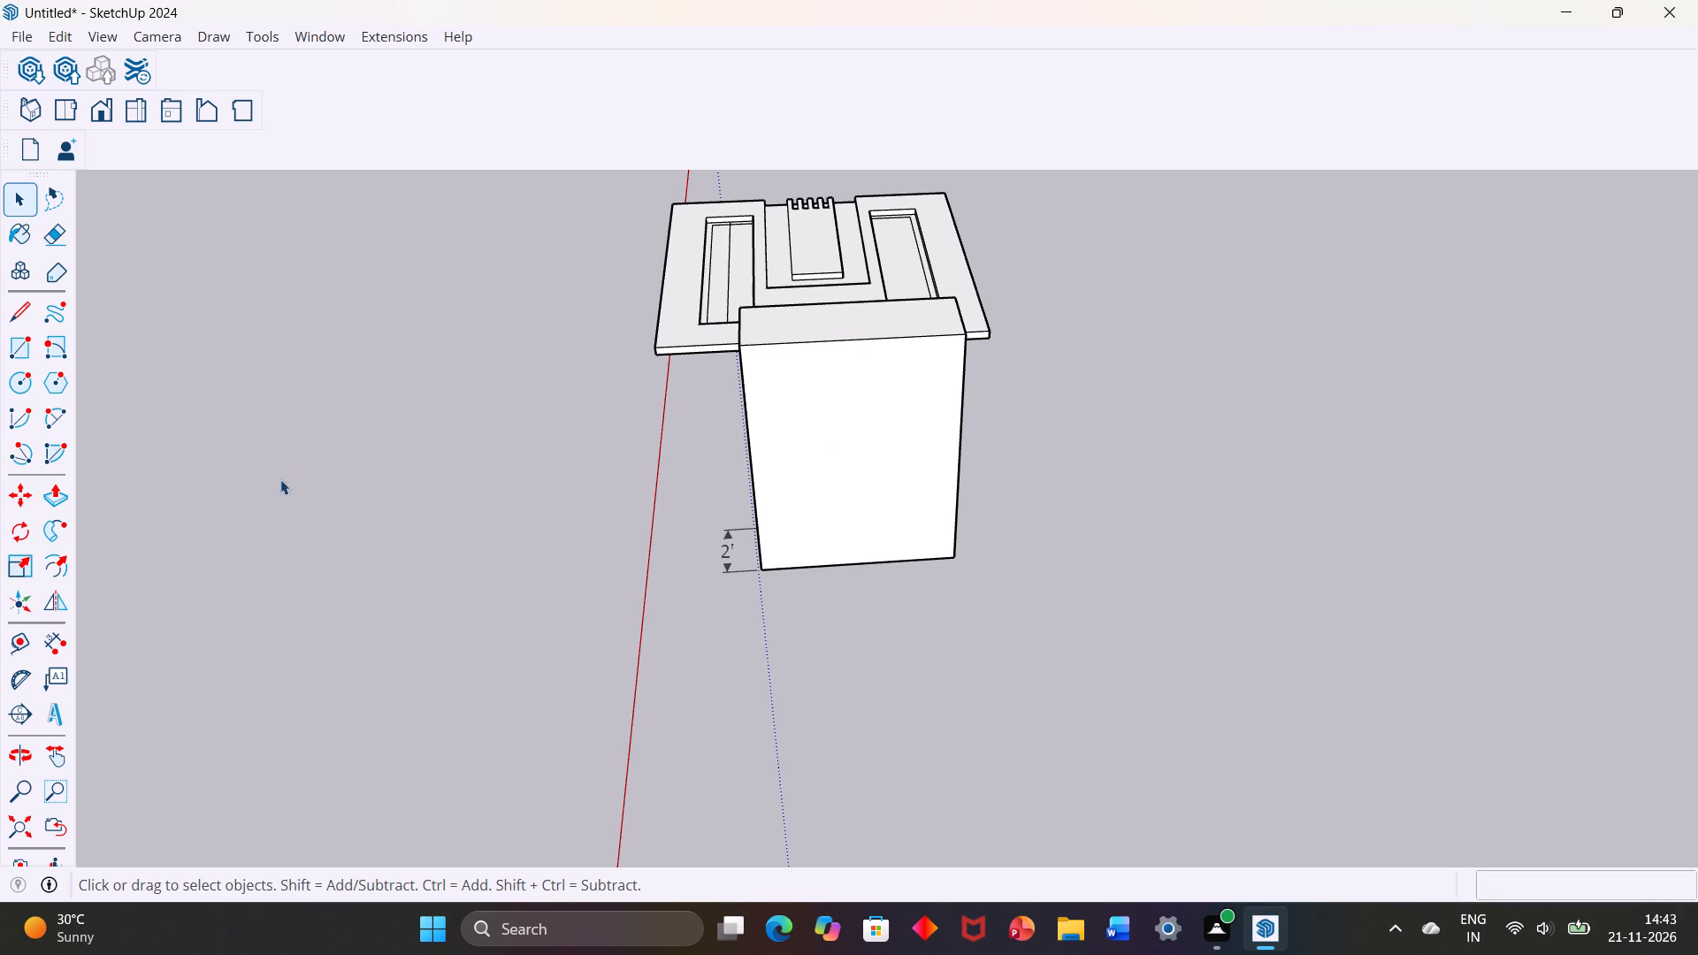
# Draw a vertical 8' line down the block's front face from the first one-third point of its top edge to the bottom edge.
pyautogui.click(14, 325)
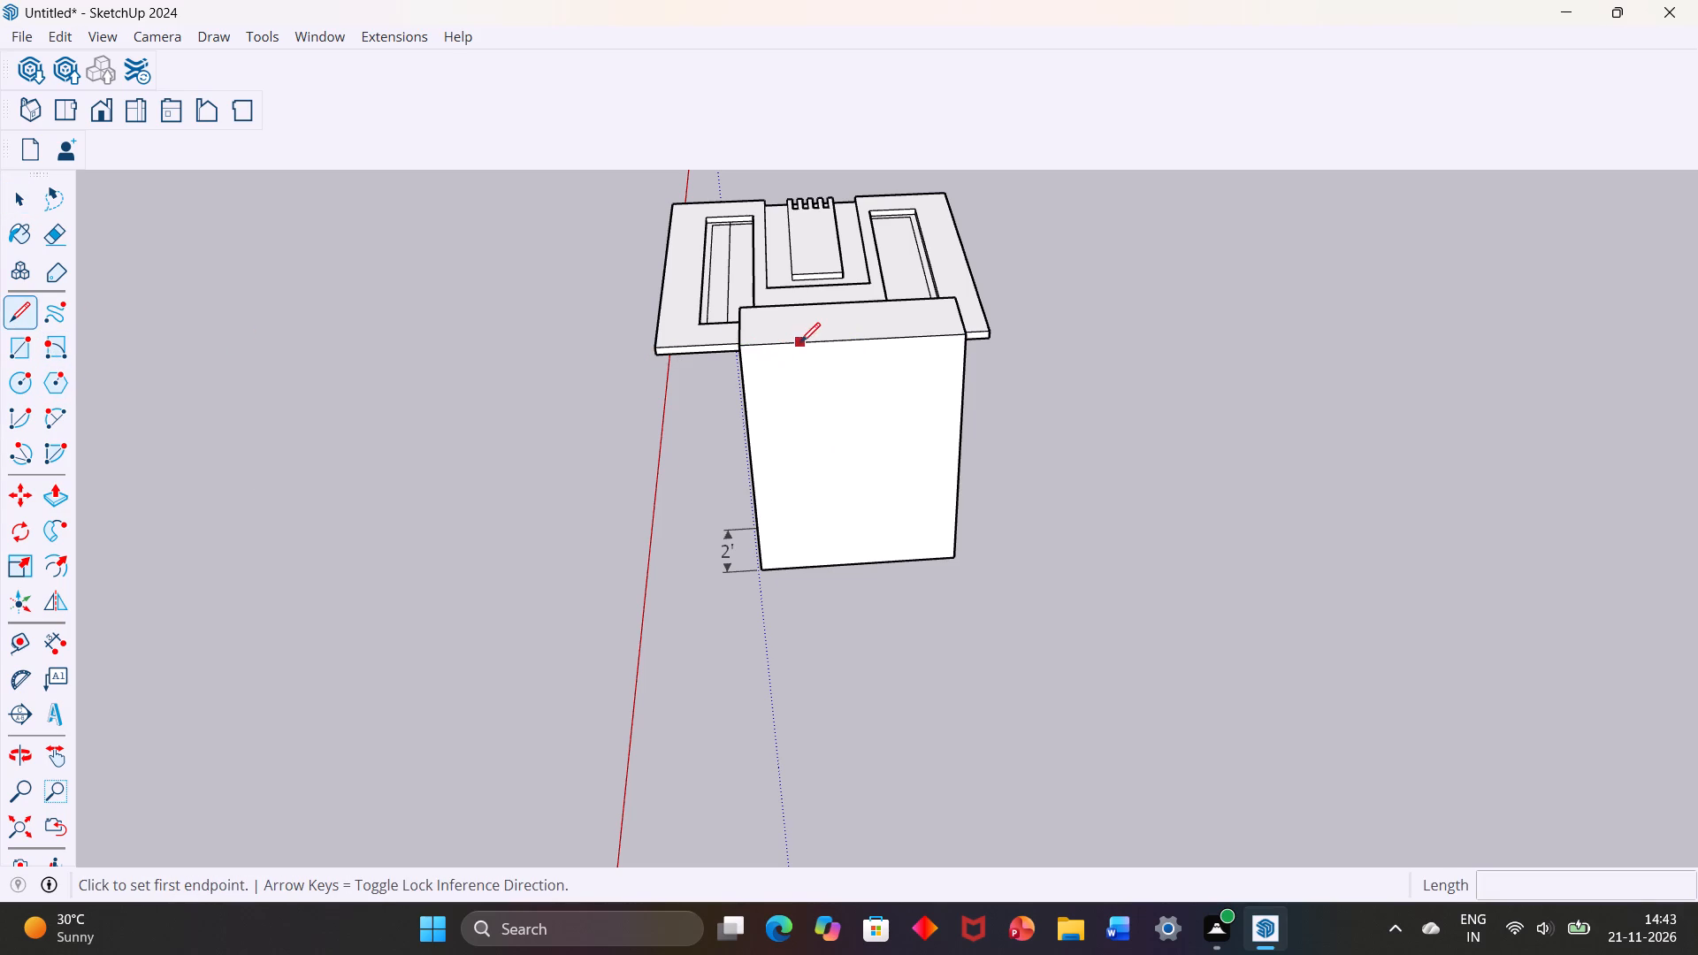
pyautogui.click(820, 341)
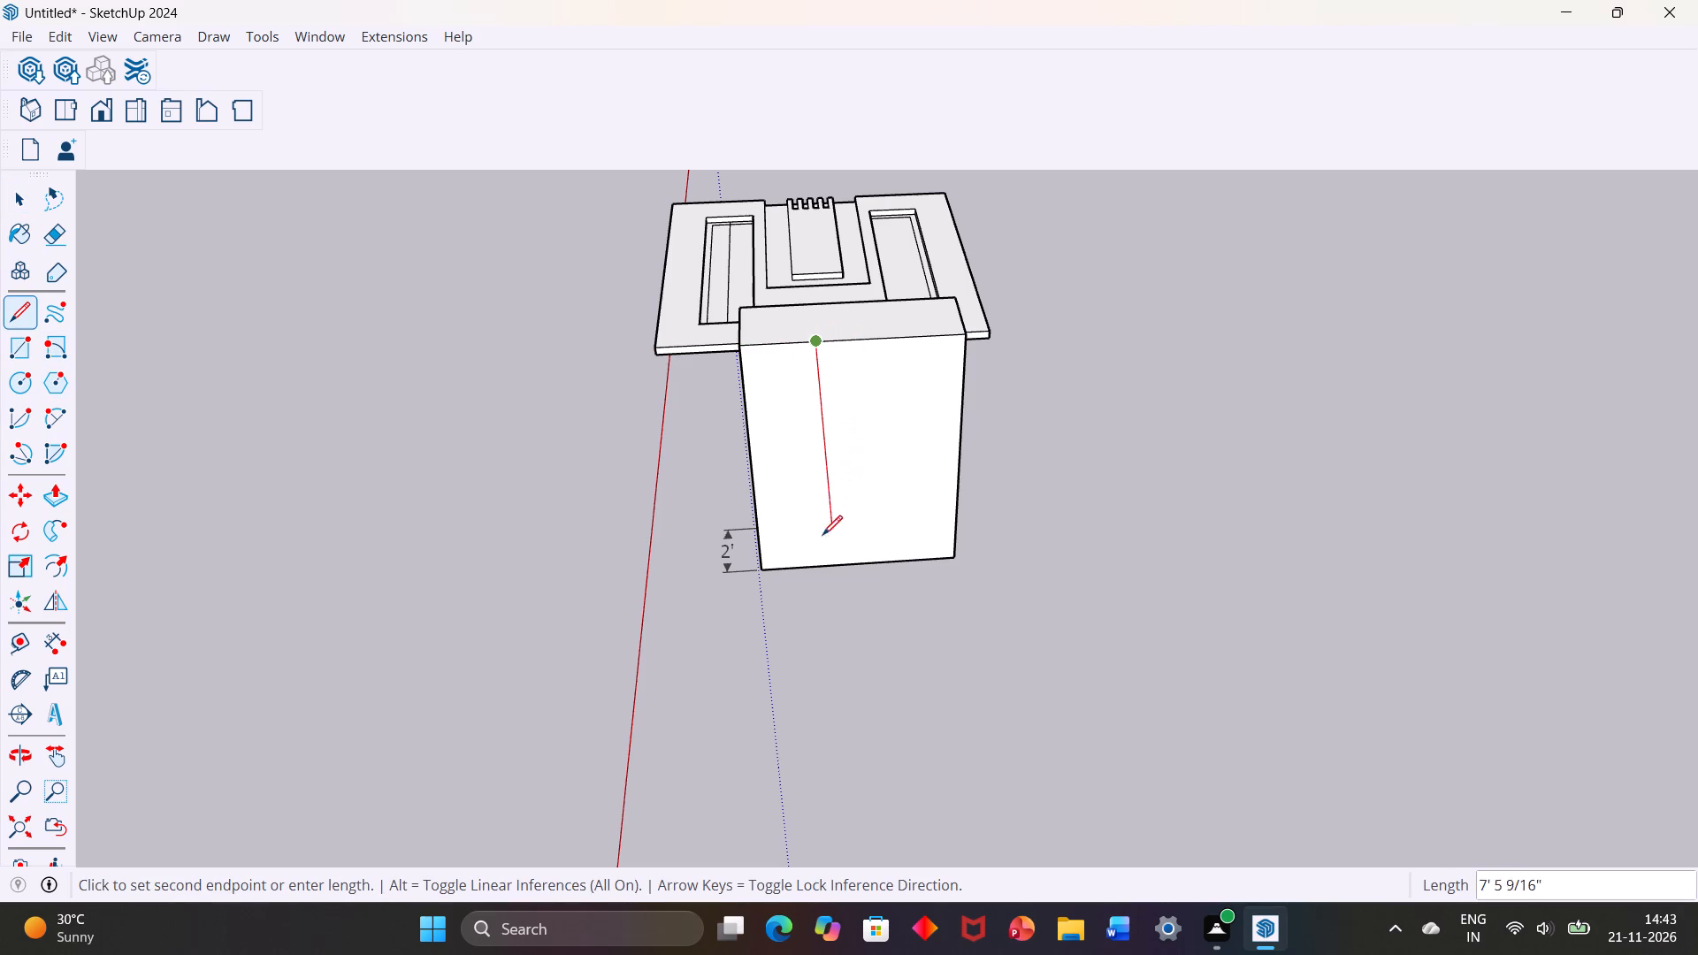
pyautogui.press('Up')
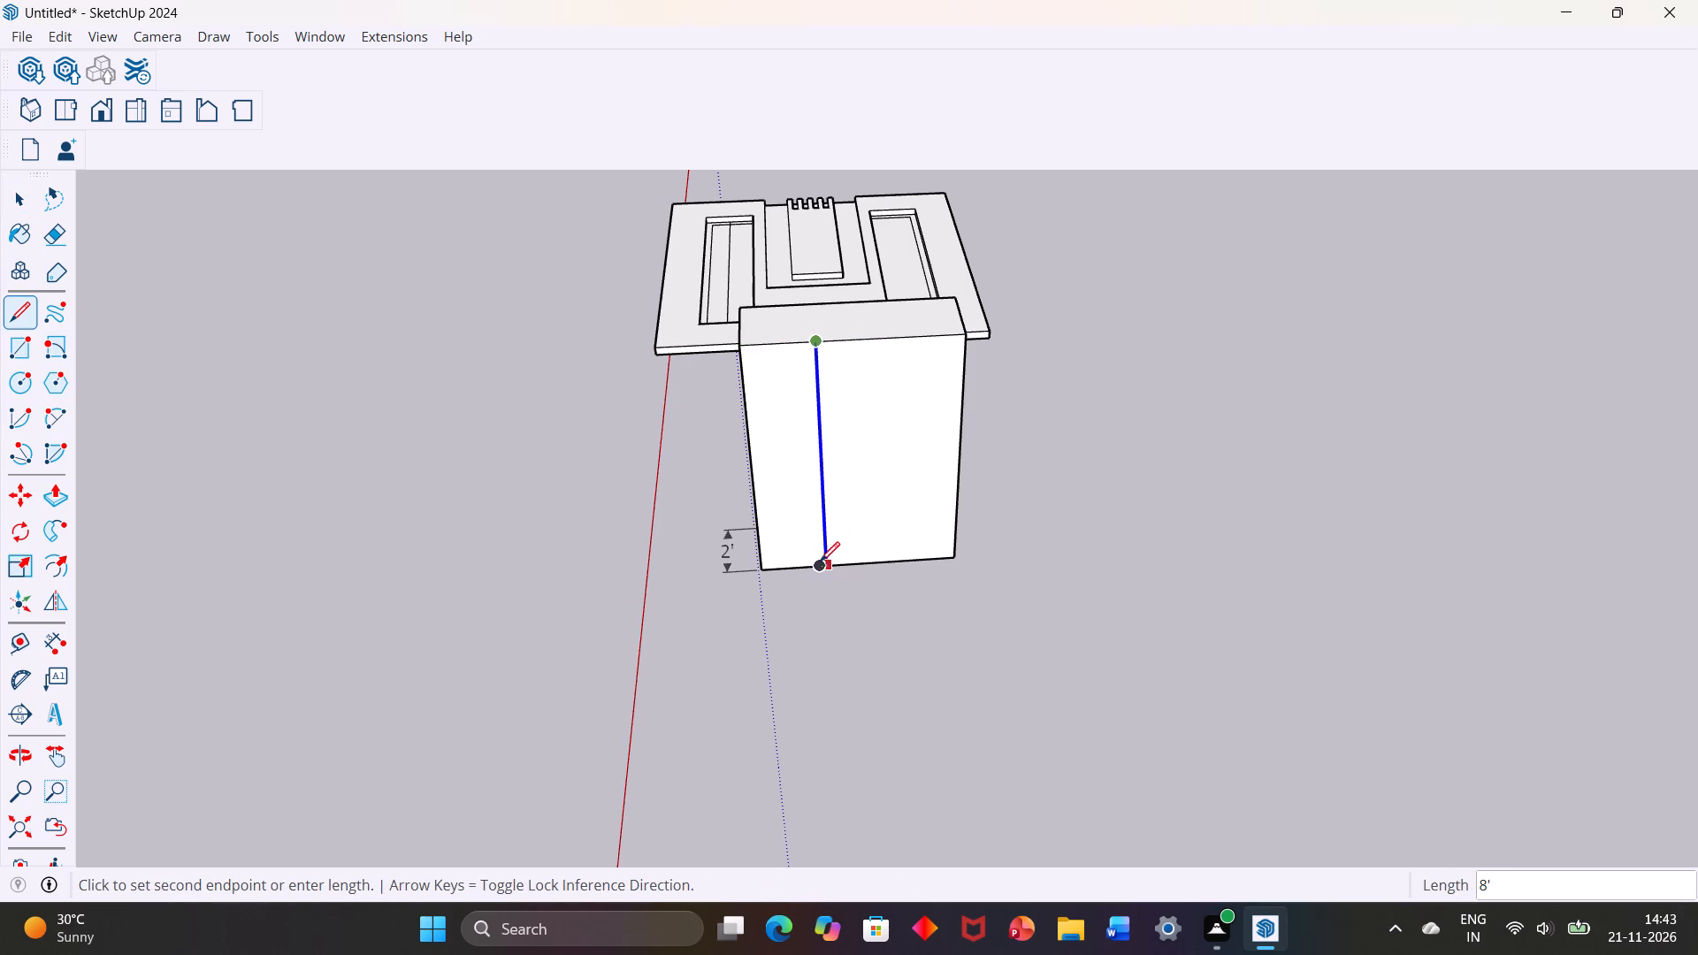
pyautogui.scroll(15, 832, 564)
pyautogui.moveTo(818, 576); pyautogui.dragTo(845, 355, button='middle')
pyautogui.click(834, 523)
# Draw a vertical 8' line down the block's front face from the second one-third point of its top edge to the bottom edge.
pyautogui.scroll(1, 816, 507)
pyautogui.scroll(-18, 815, 511)
pyautogui.scroll(1, 919, 286)
pyautogui.moveTo(910, 275); pyautogui.dragTo(880, 518, button='middle')
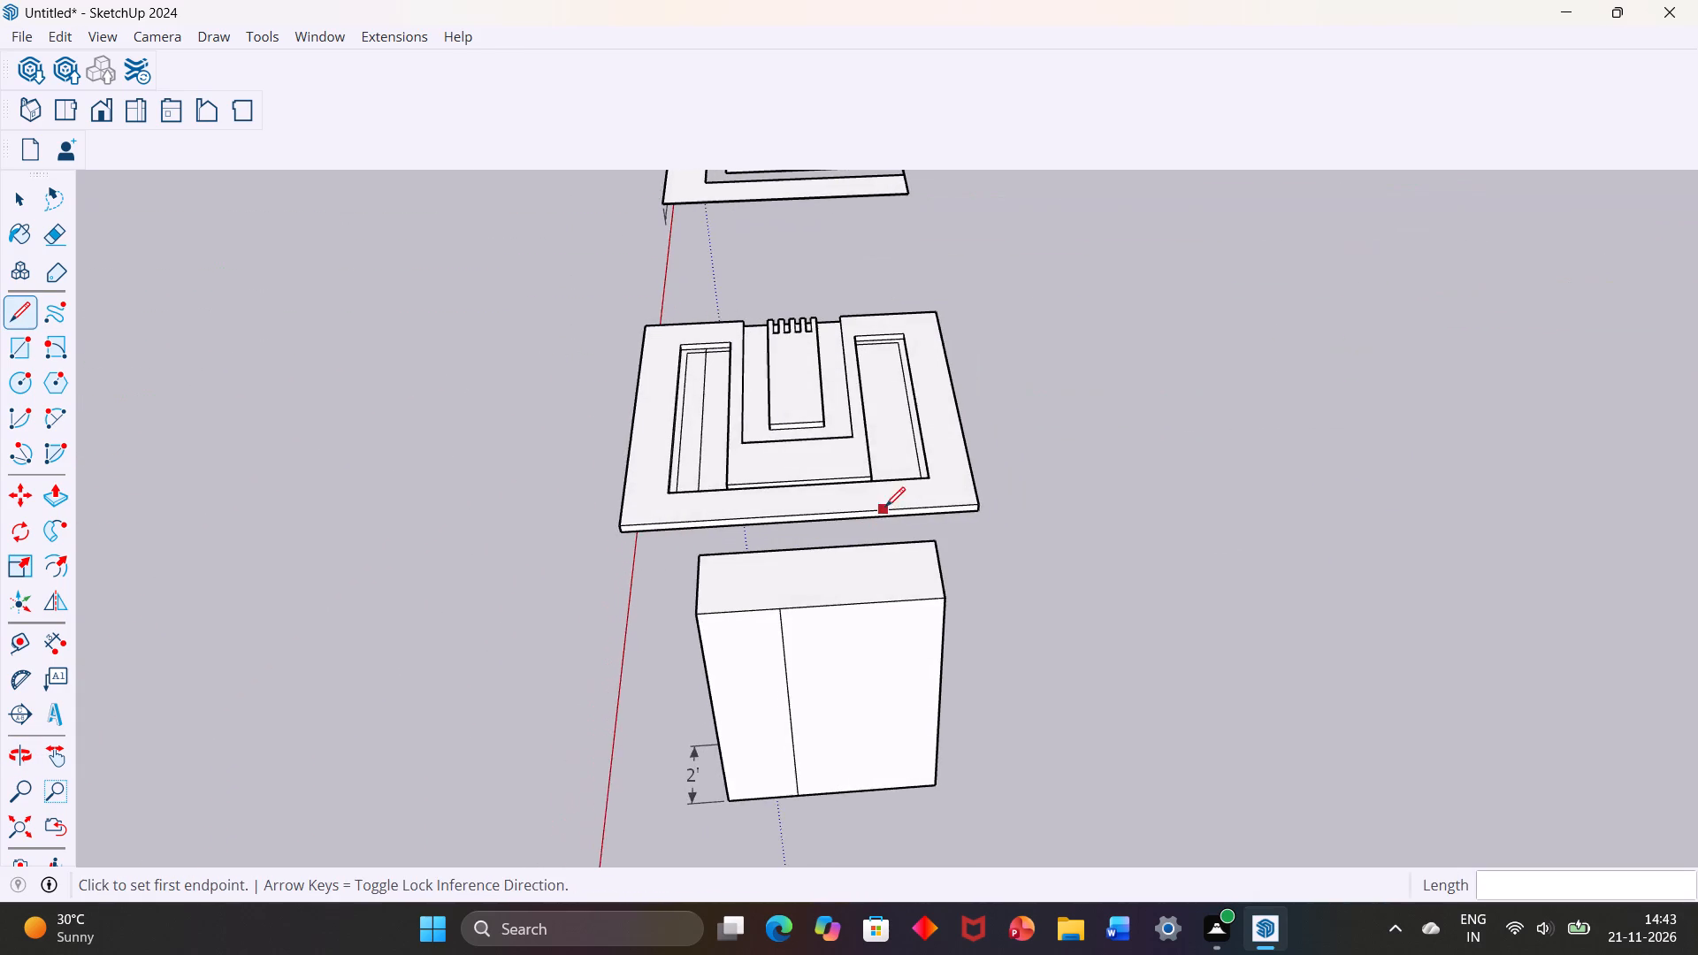
pyautogui.scroll(1, 857, 578)
pyautogui.click(868, 607)
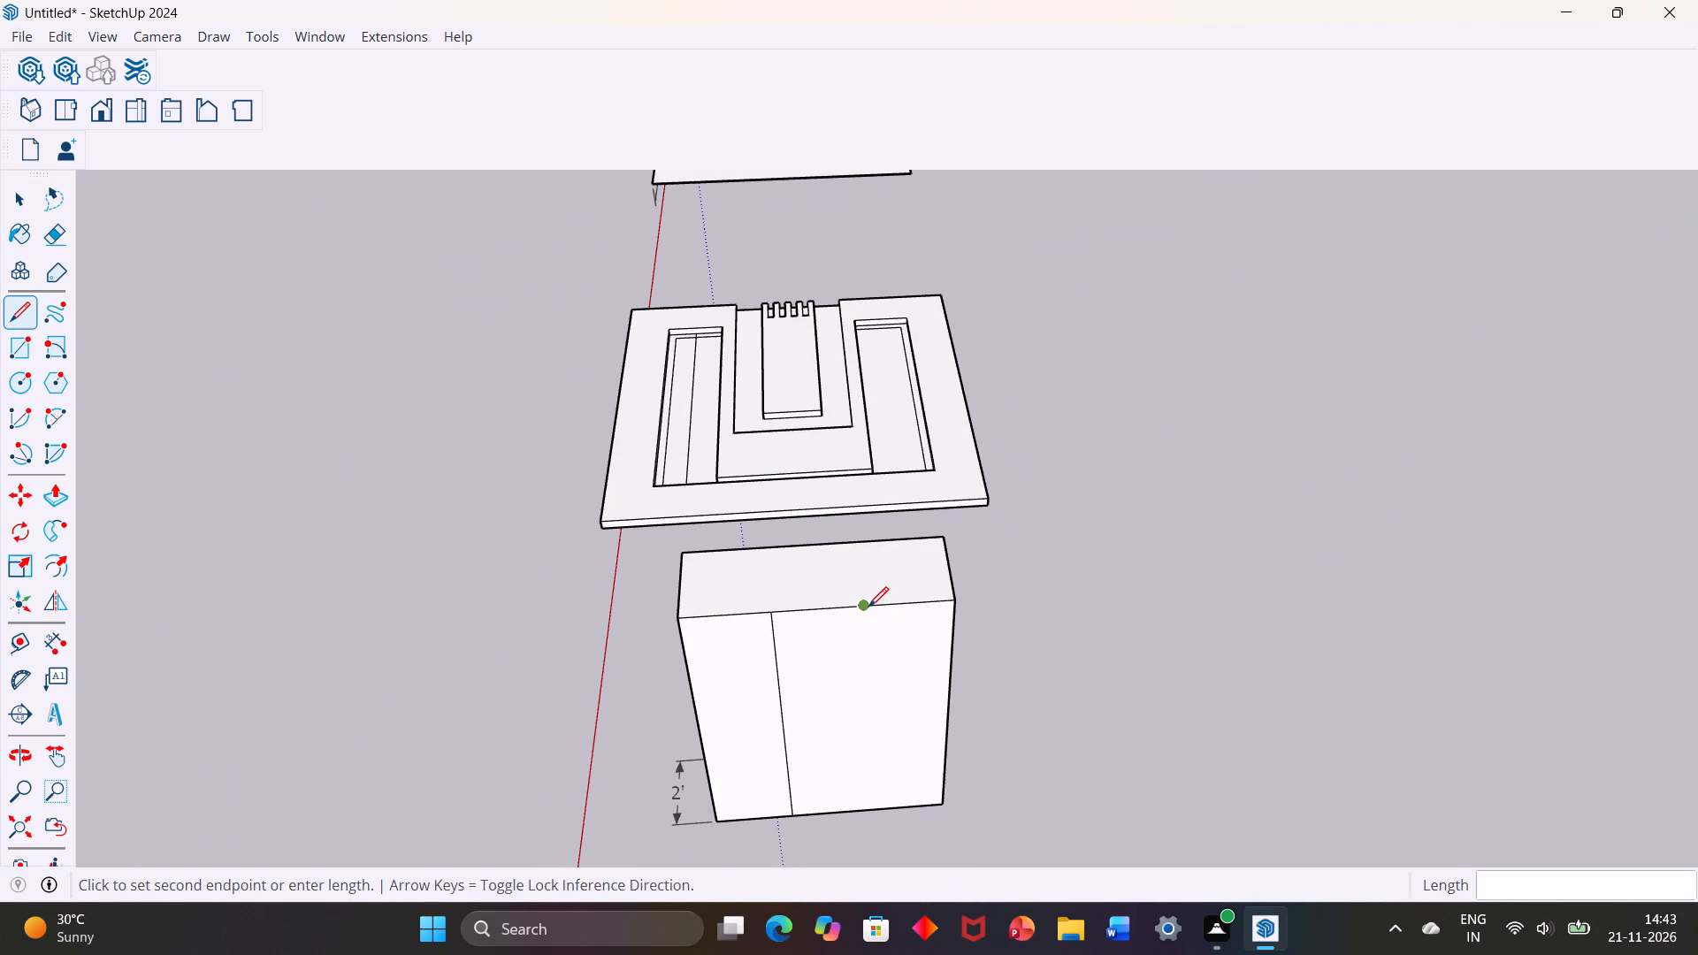
pyautogui.scroll(-4, 860, 657)
pyautogui.moveTo(860, 674); pyautogui.dragTo(840, 409, button='middle')
pyautogui.scroll(2, 856, 538)
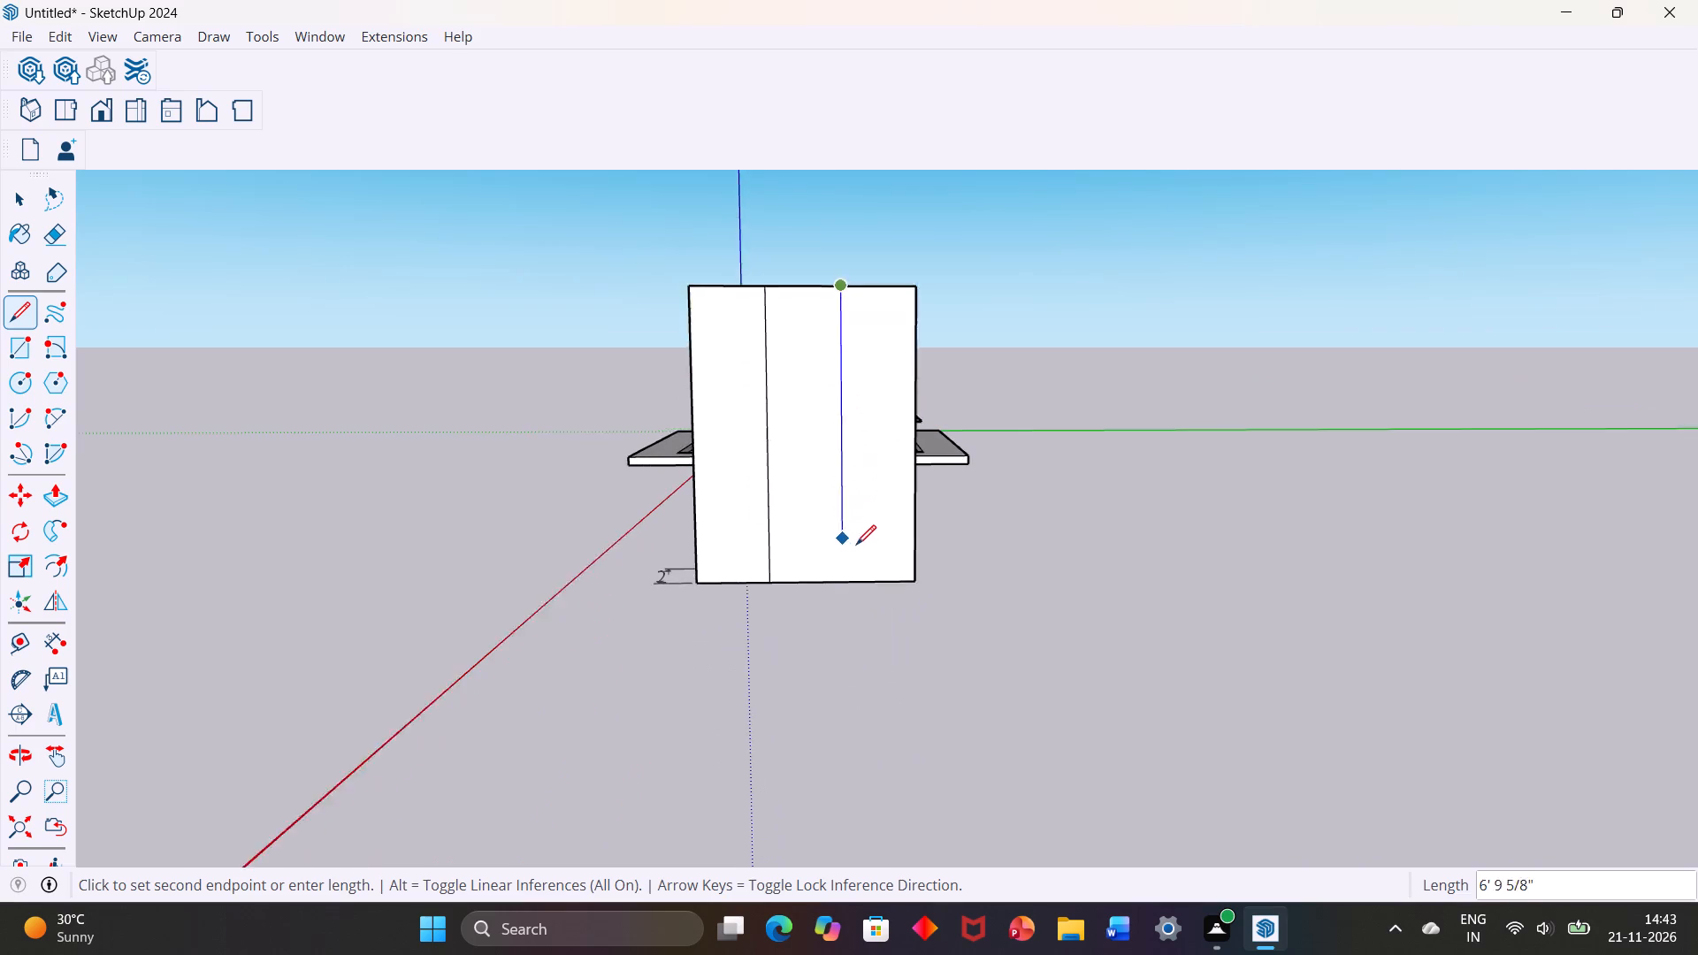
pyautogui.scroll(1, 856, 545)
pyautogui.click(840, 584)
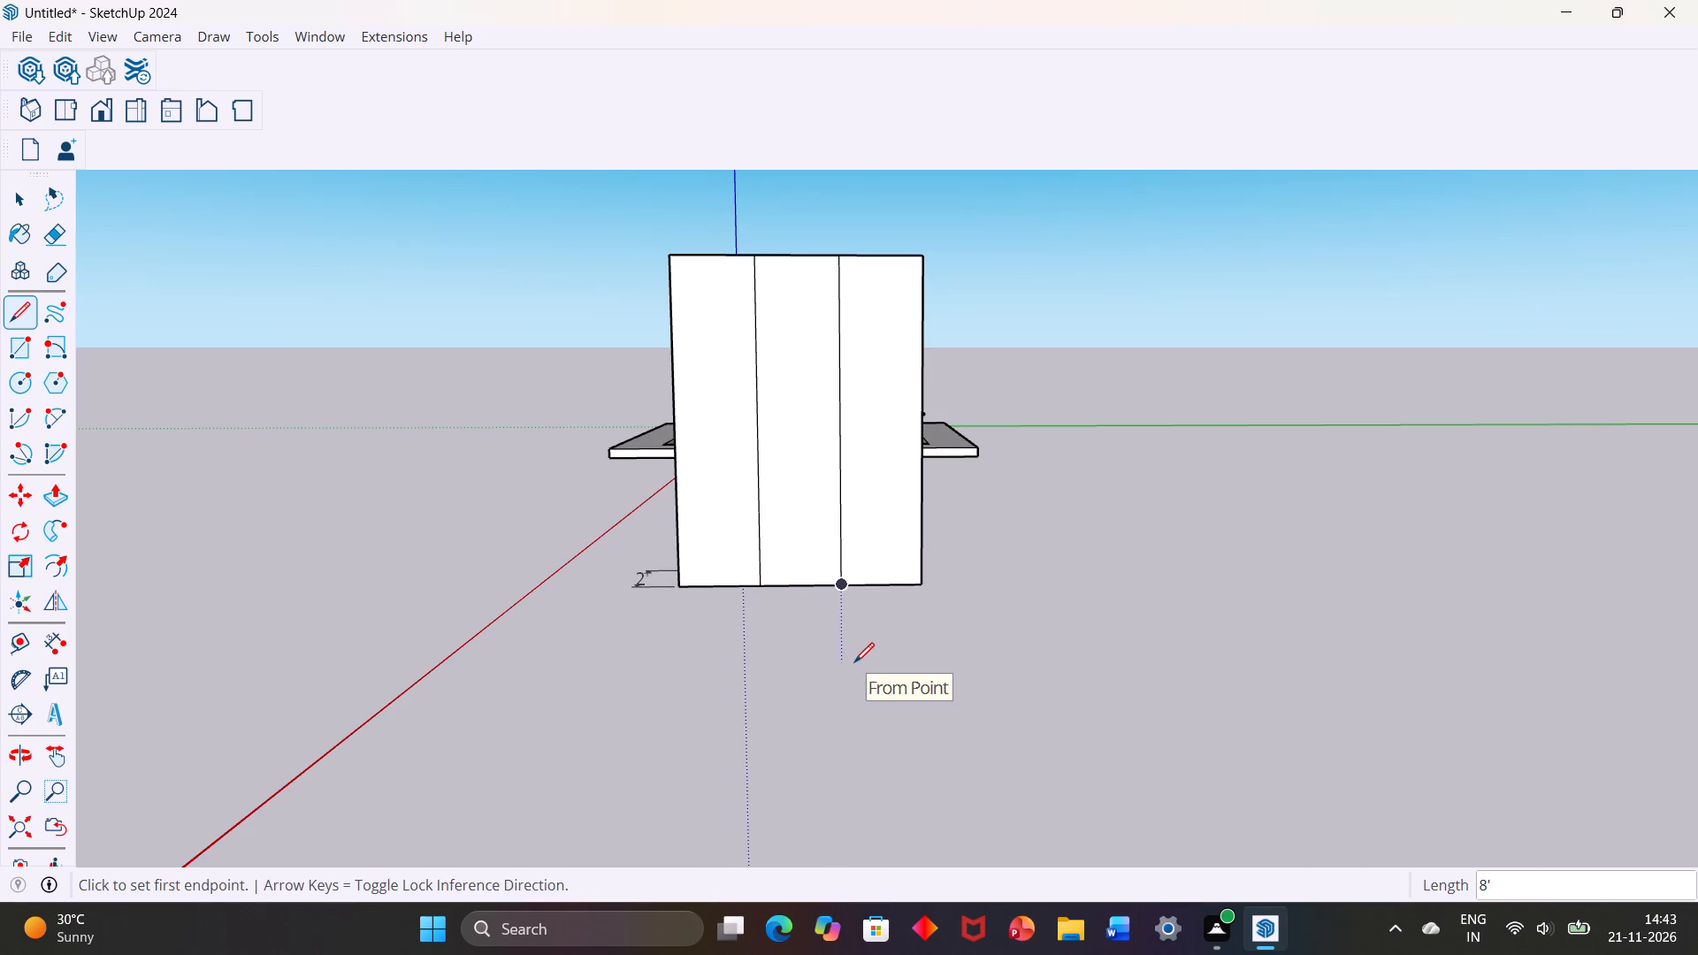
pyautogui.press('space')
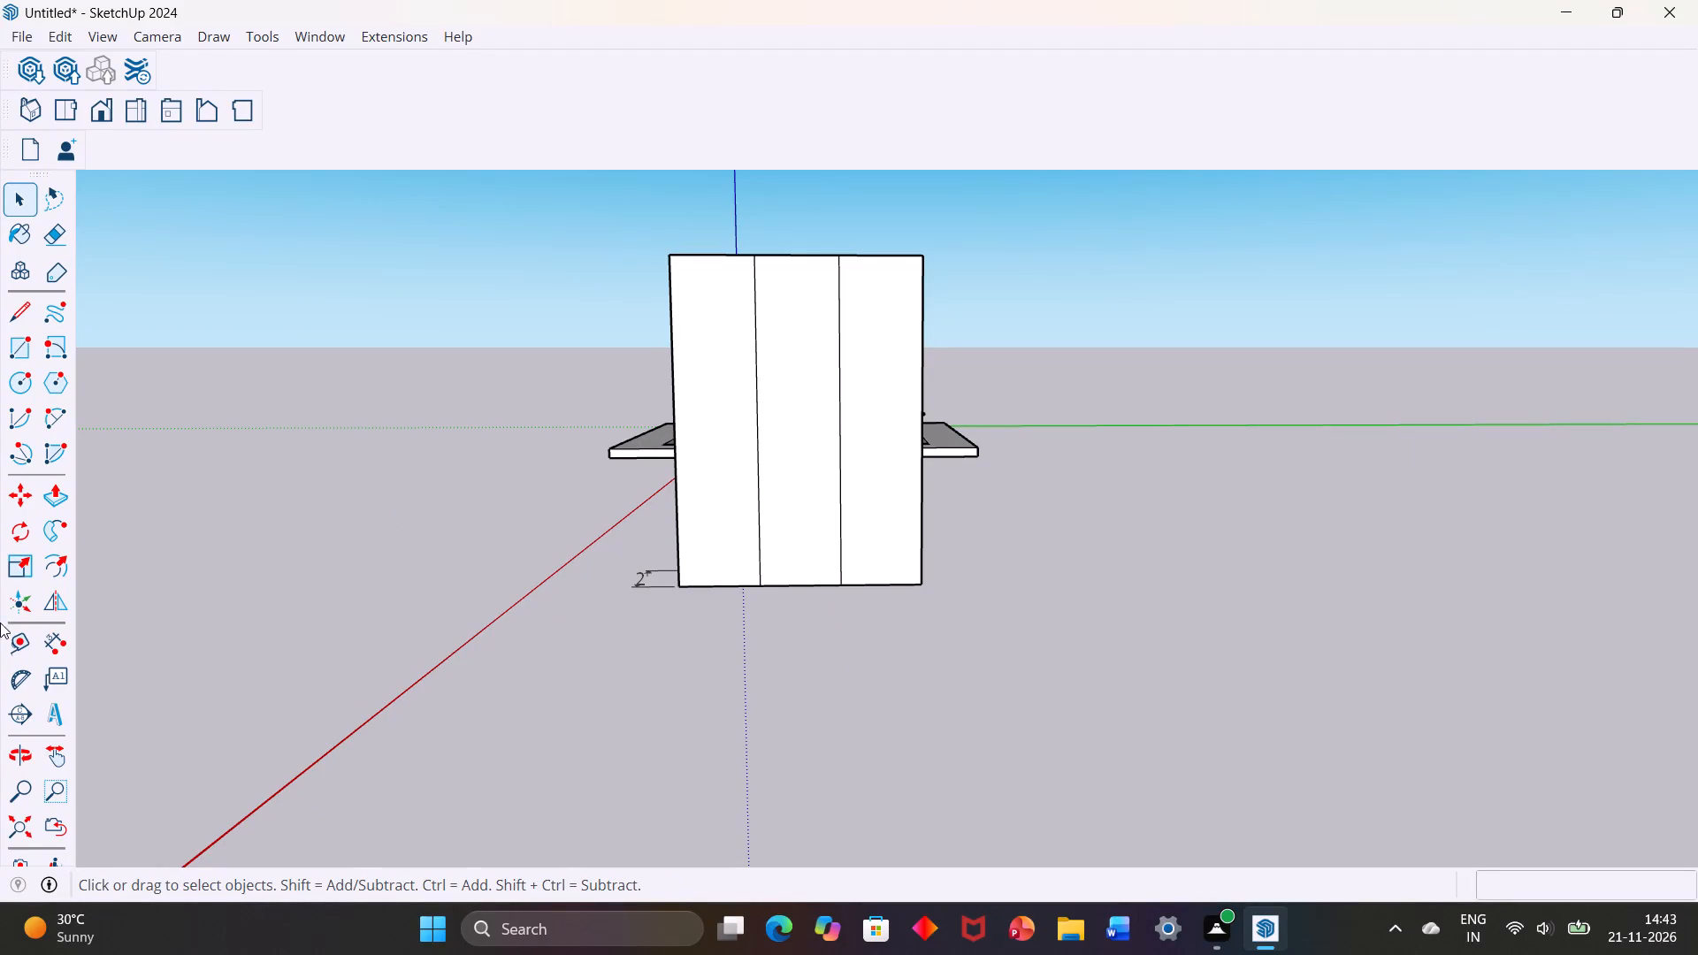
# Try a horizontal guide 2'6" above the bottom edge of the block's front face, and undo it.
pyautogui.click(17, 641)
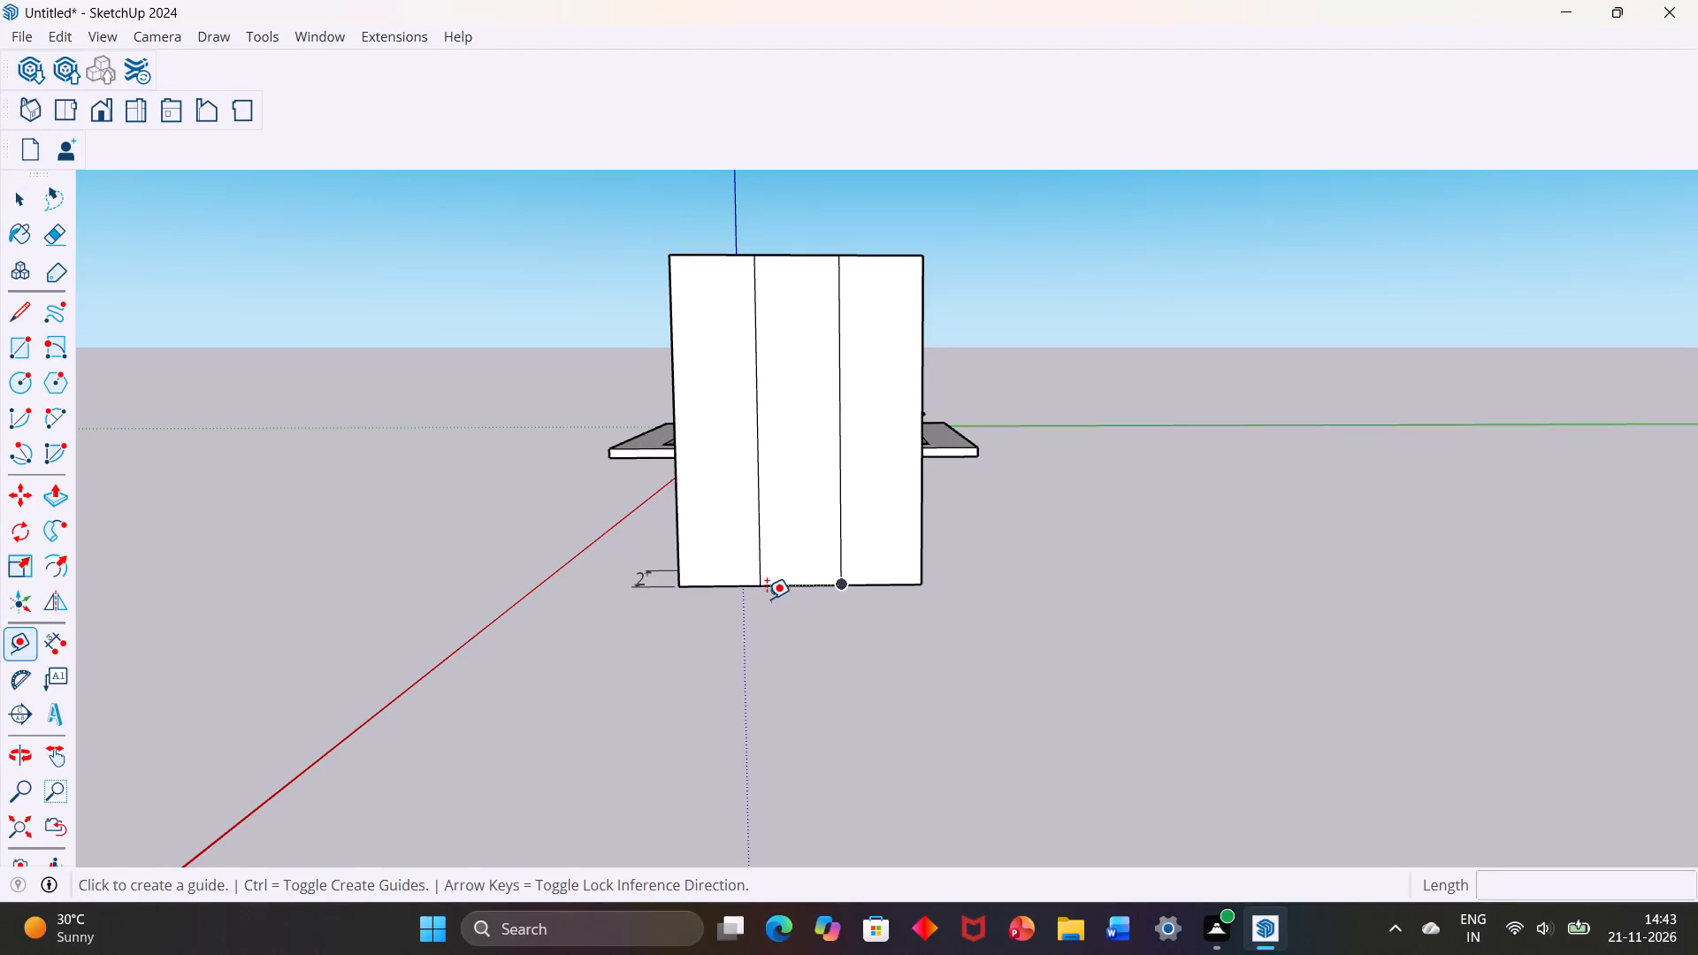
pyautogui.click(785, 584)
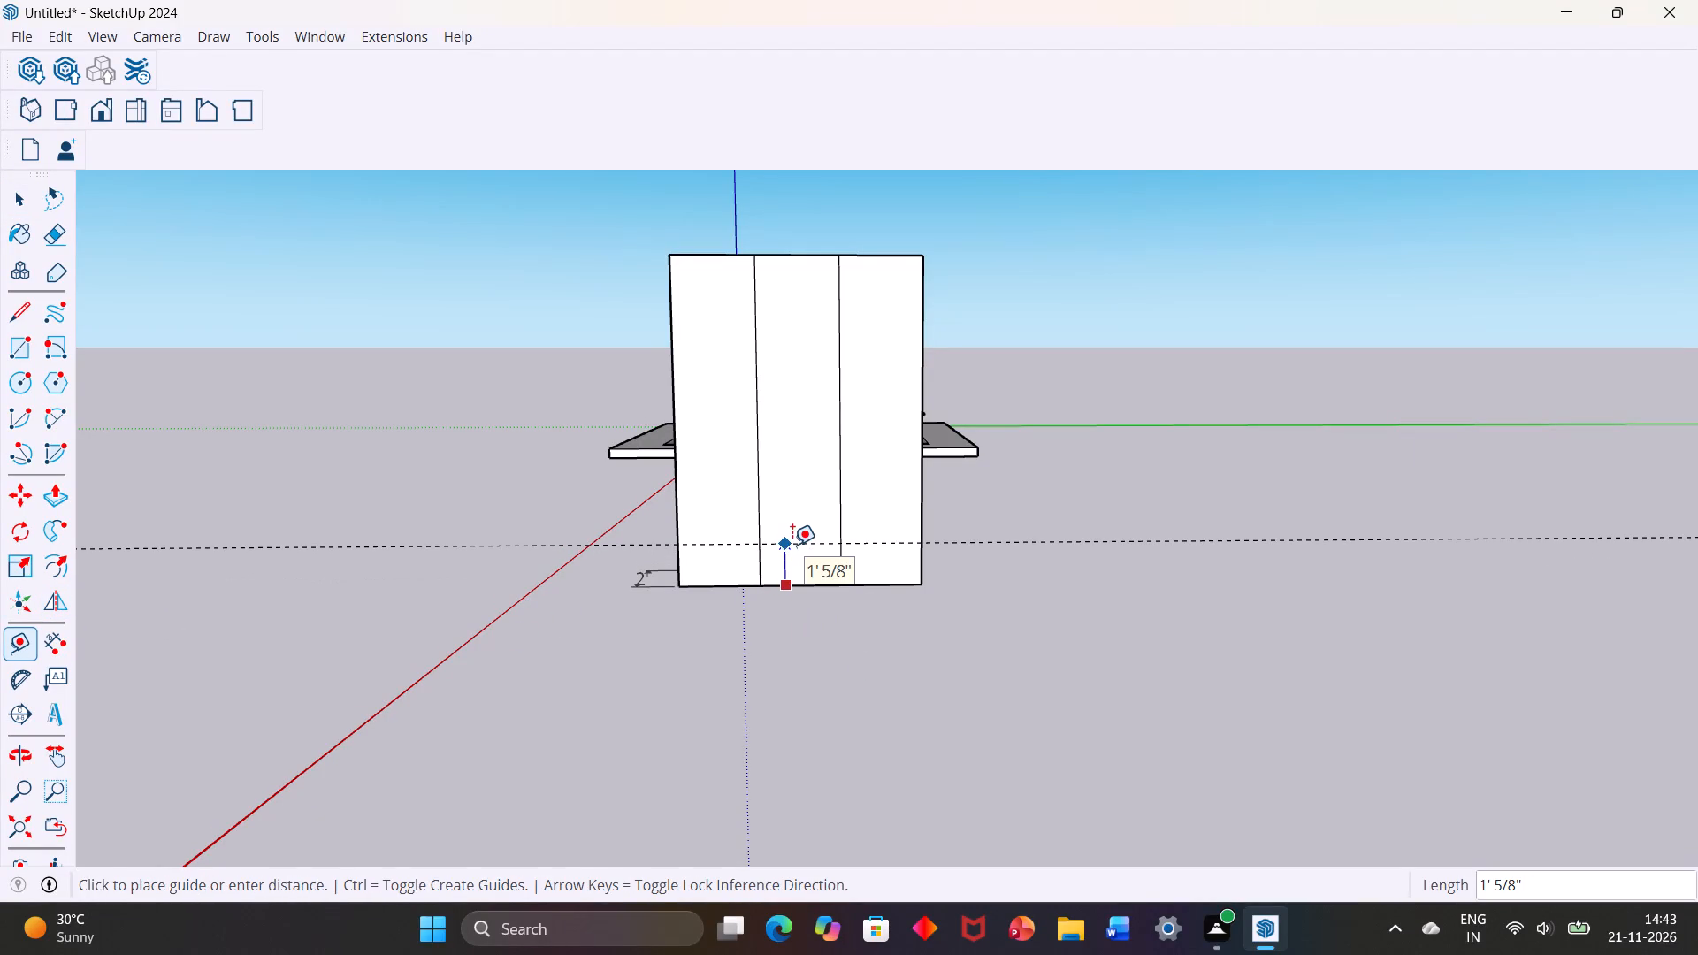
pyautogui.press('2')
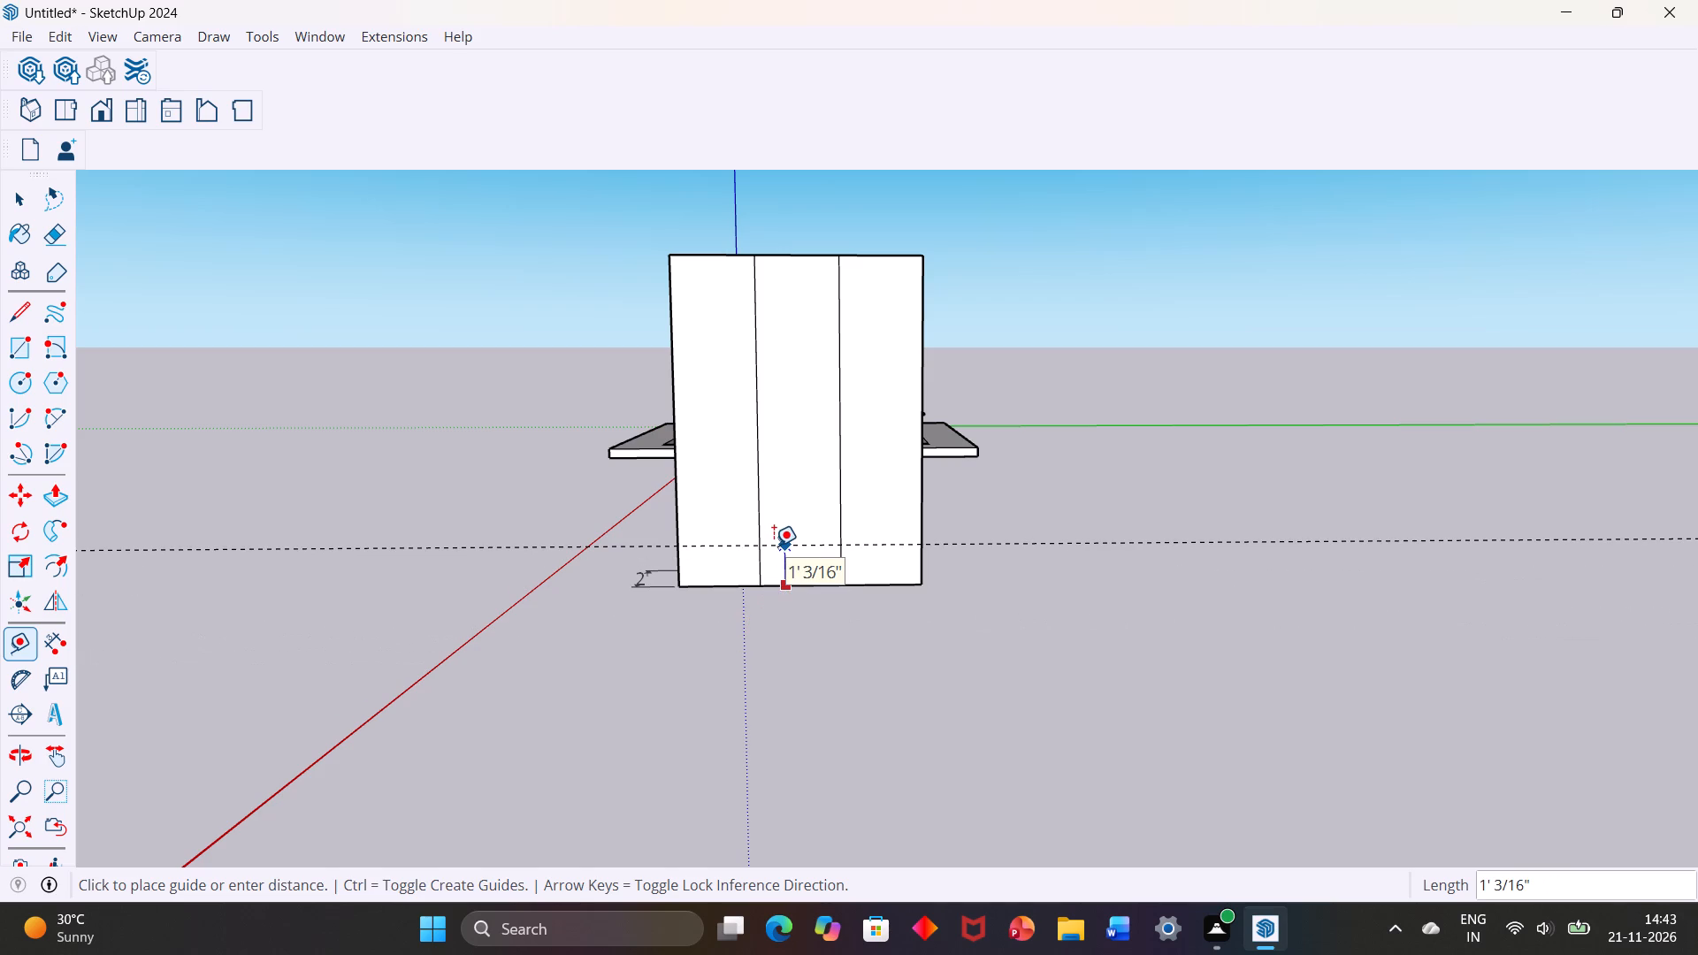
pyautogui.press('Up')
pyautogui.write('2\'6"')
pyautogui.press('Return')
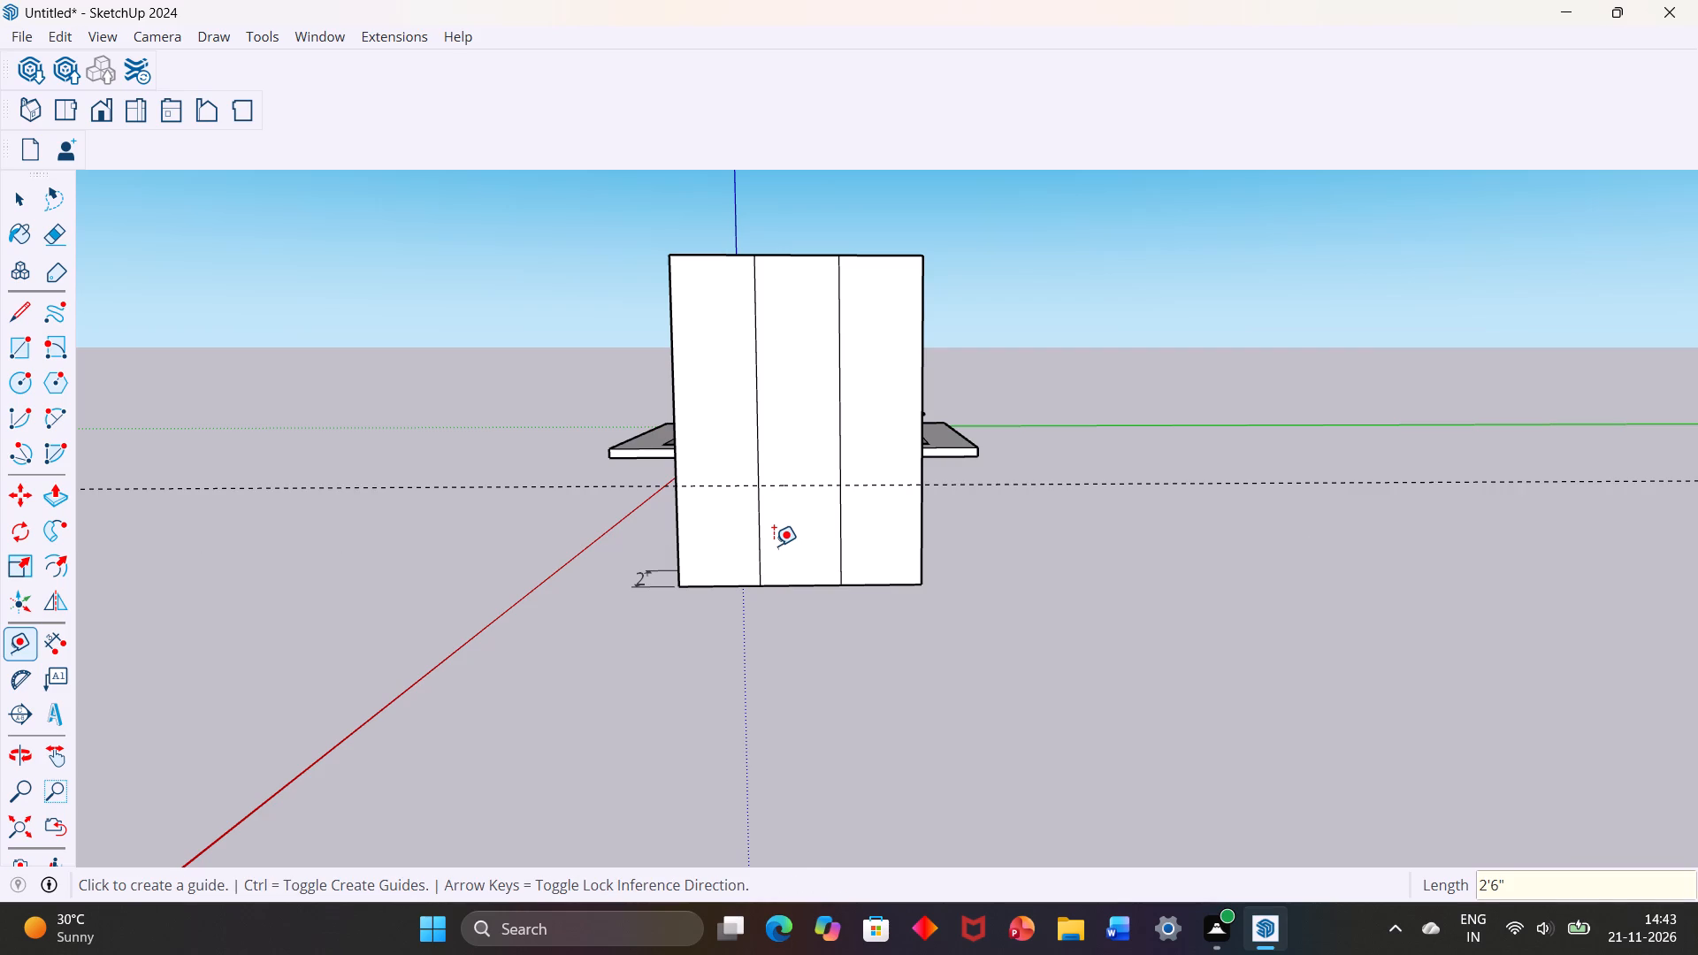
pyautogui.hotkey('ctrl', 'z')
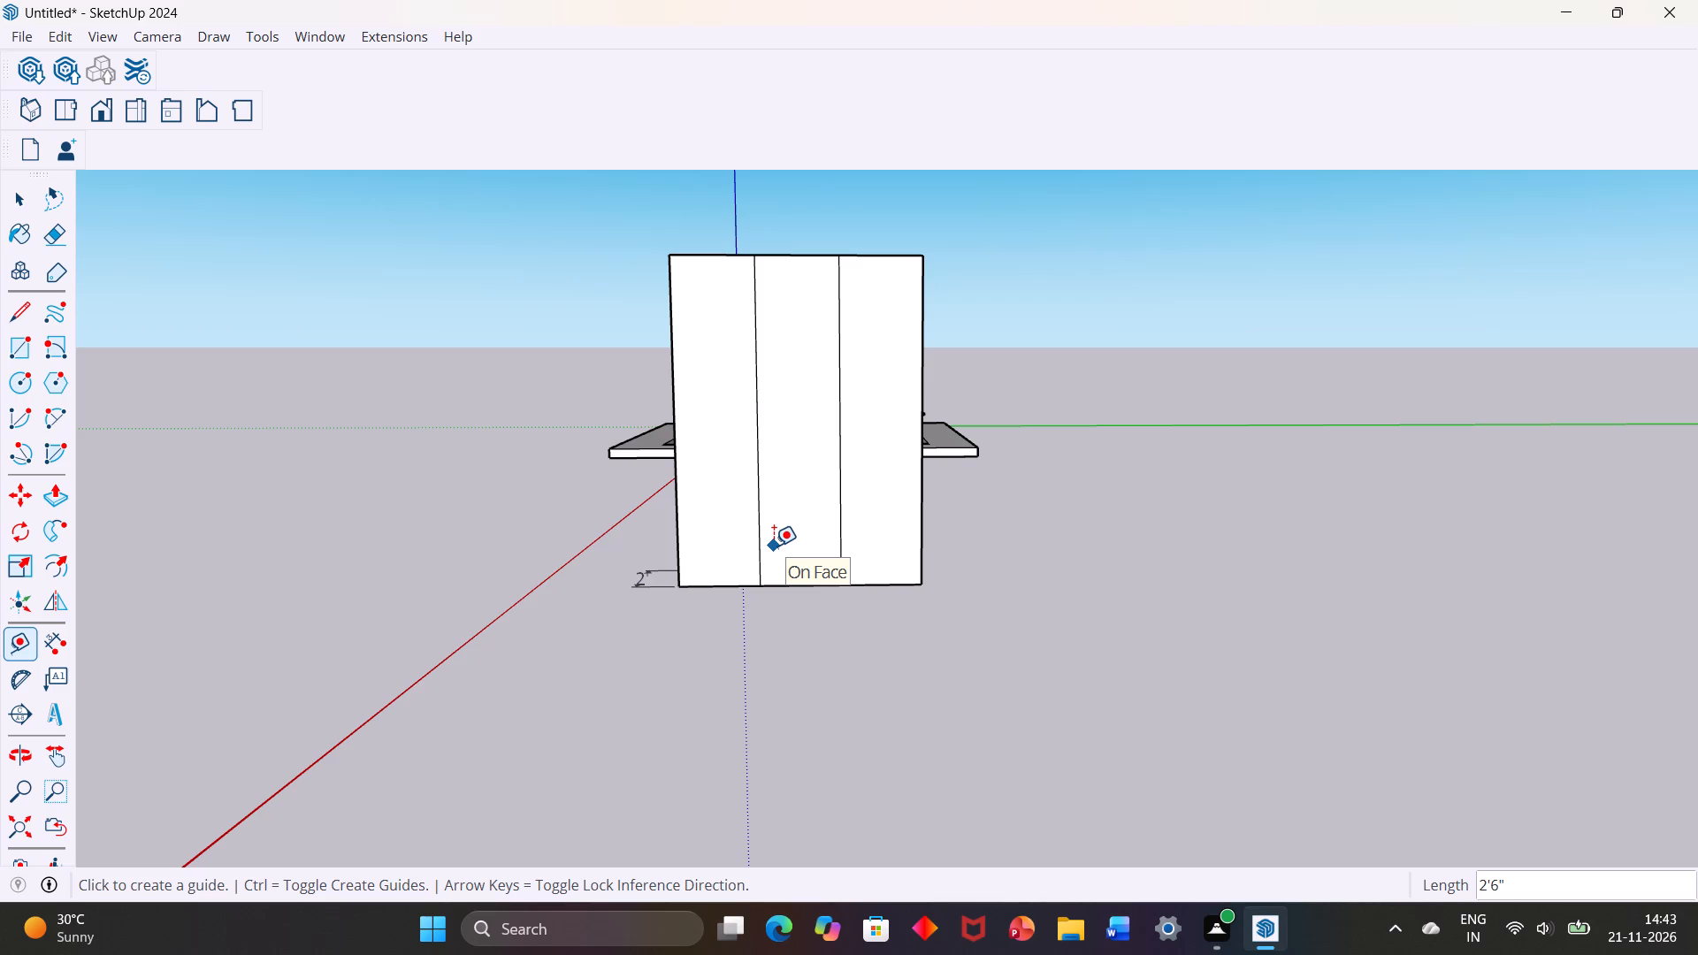
# Place a horizontal guide 4" above the bottom edge of the block's front face.
pyautogui.click(818, 583)
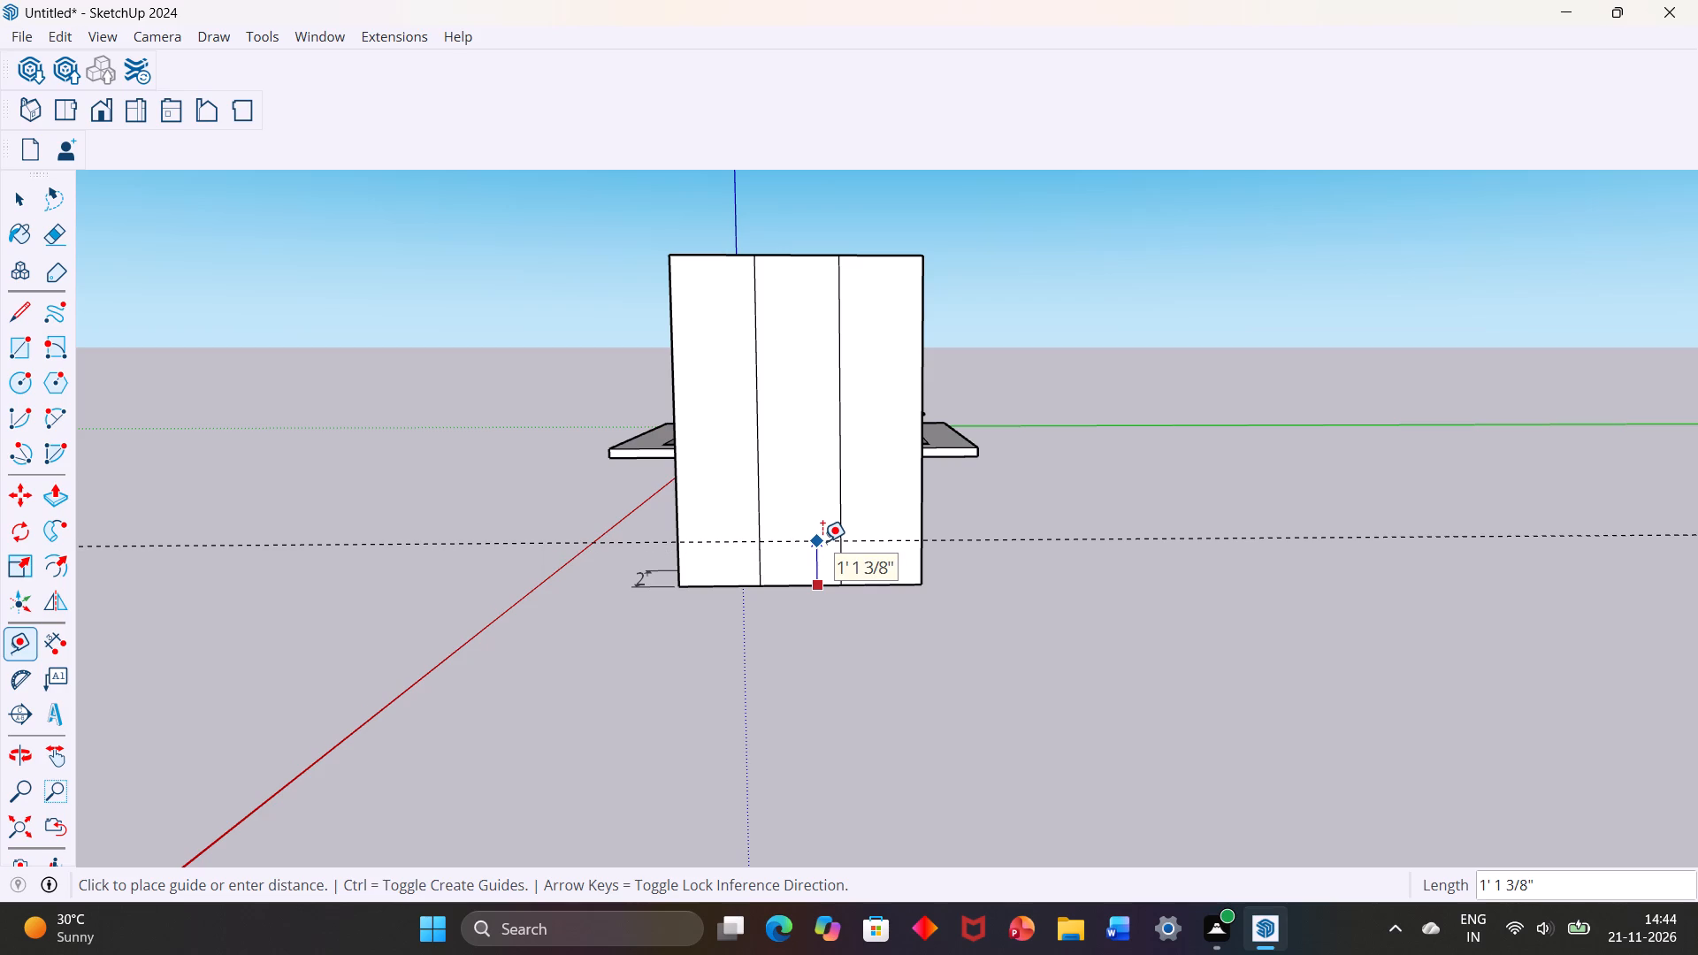
pyautogui.write('4"')
pyautogui.press('Return')
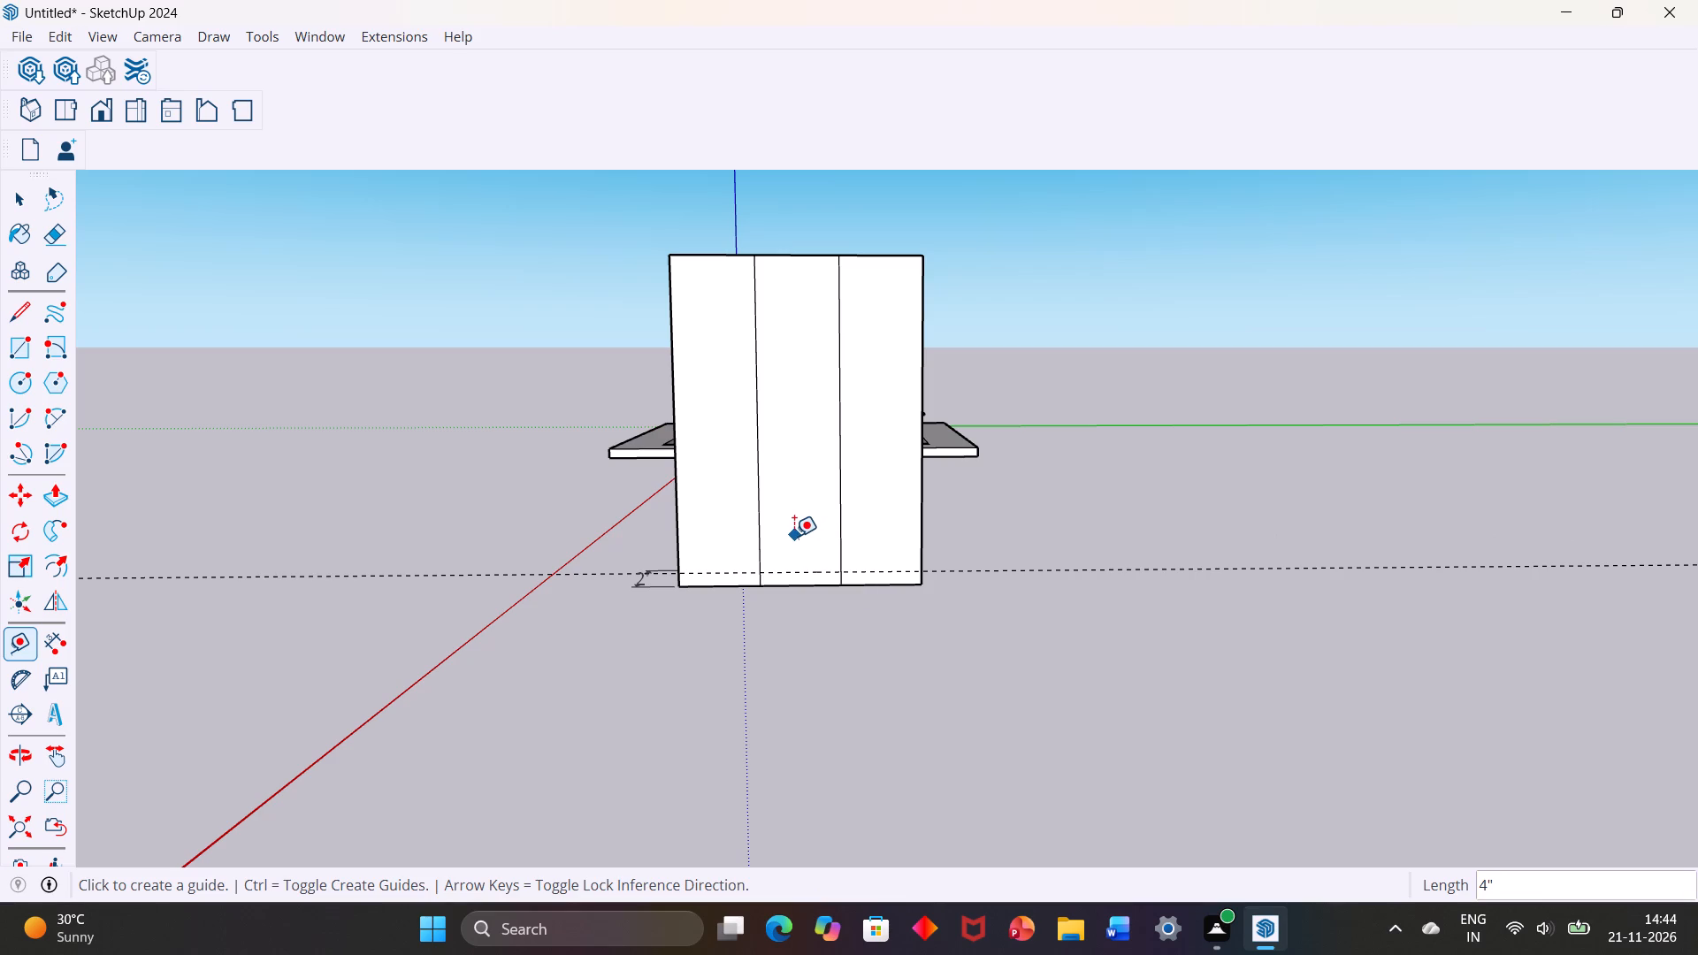
# Place guides 0.75" inside both vertical outer edges and the top edge of the block's front face.
pyautogui.scroll(3, 753, 592)
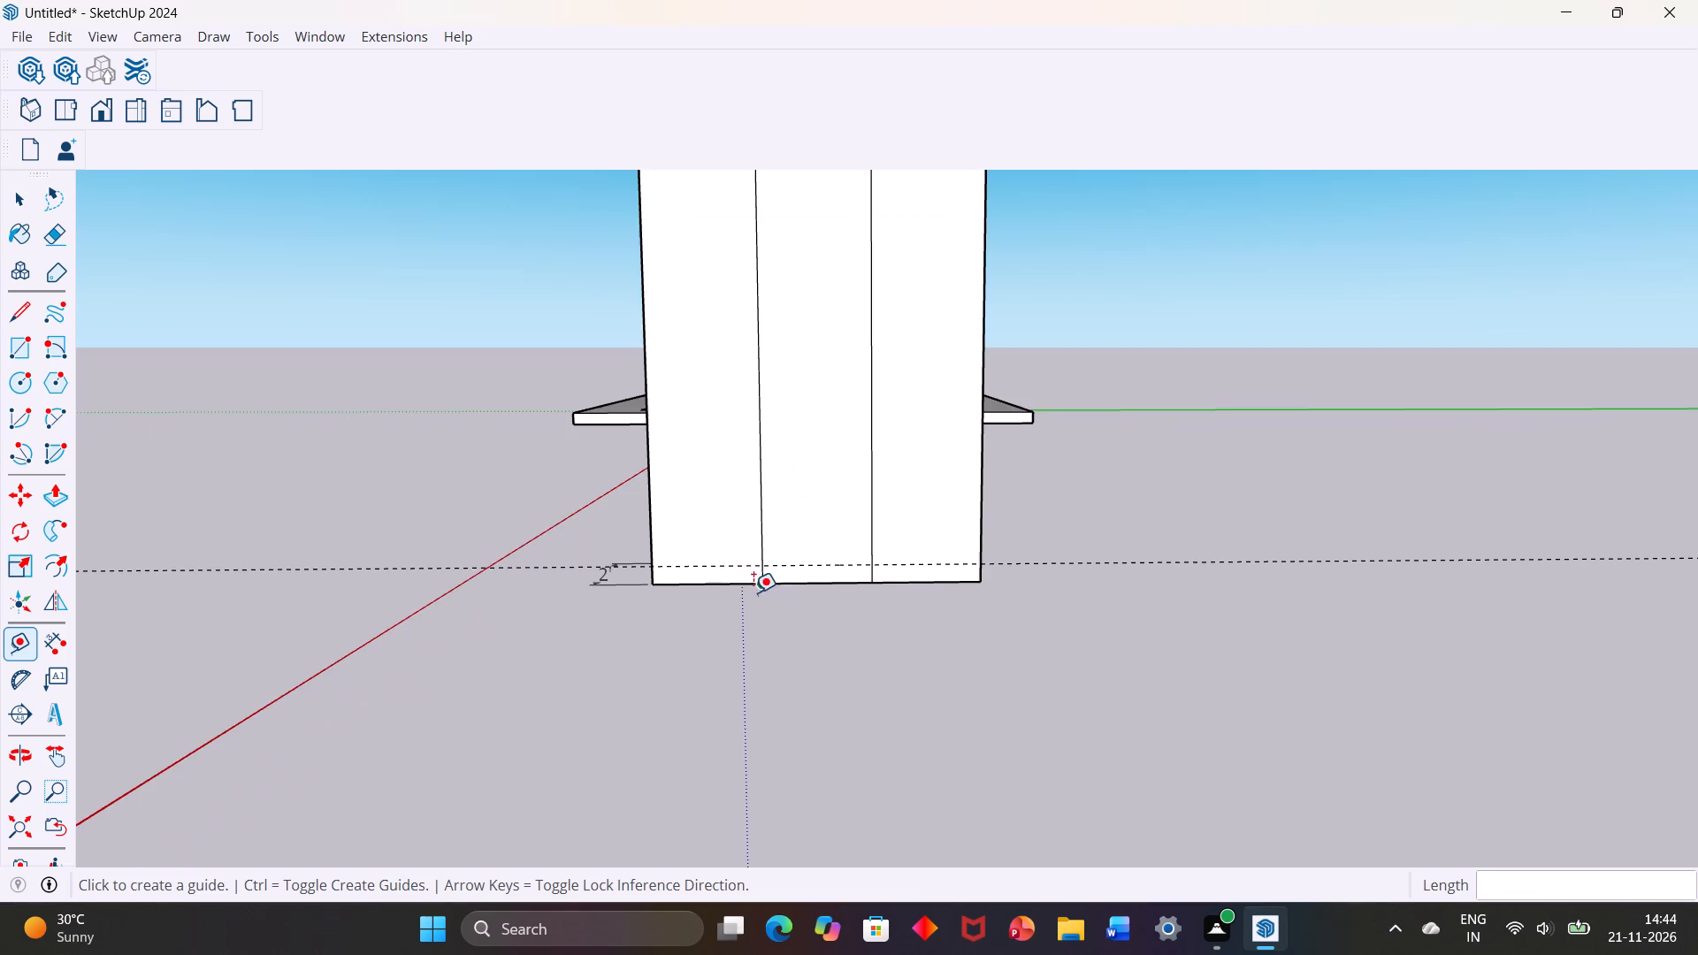
pyautogui.moveTo(735, 584); pyautogui.dragTo(762, 581, button='middle')
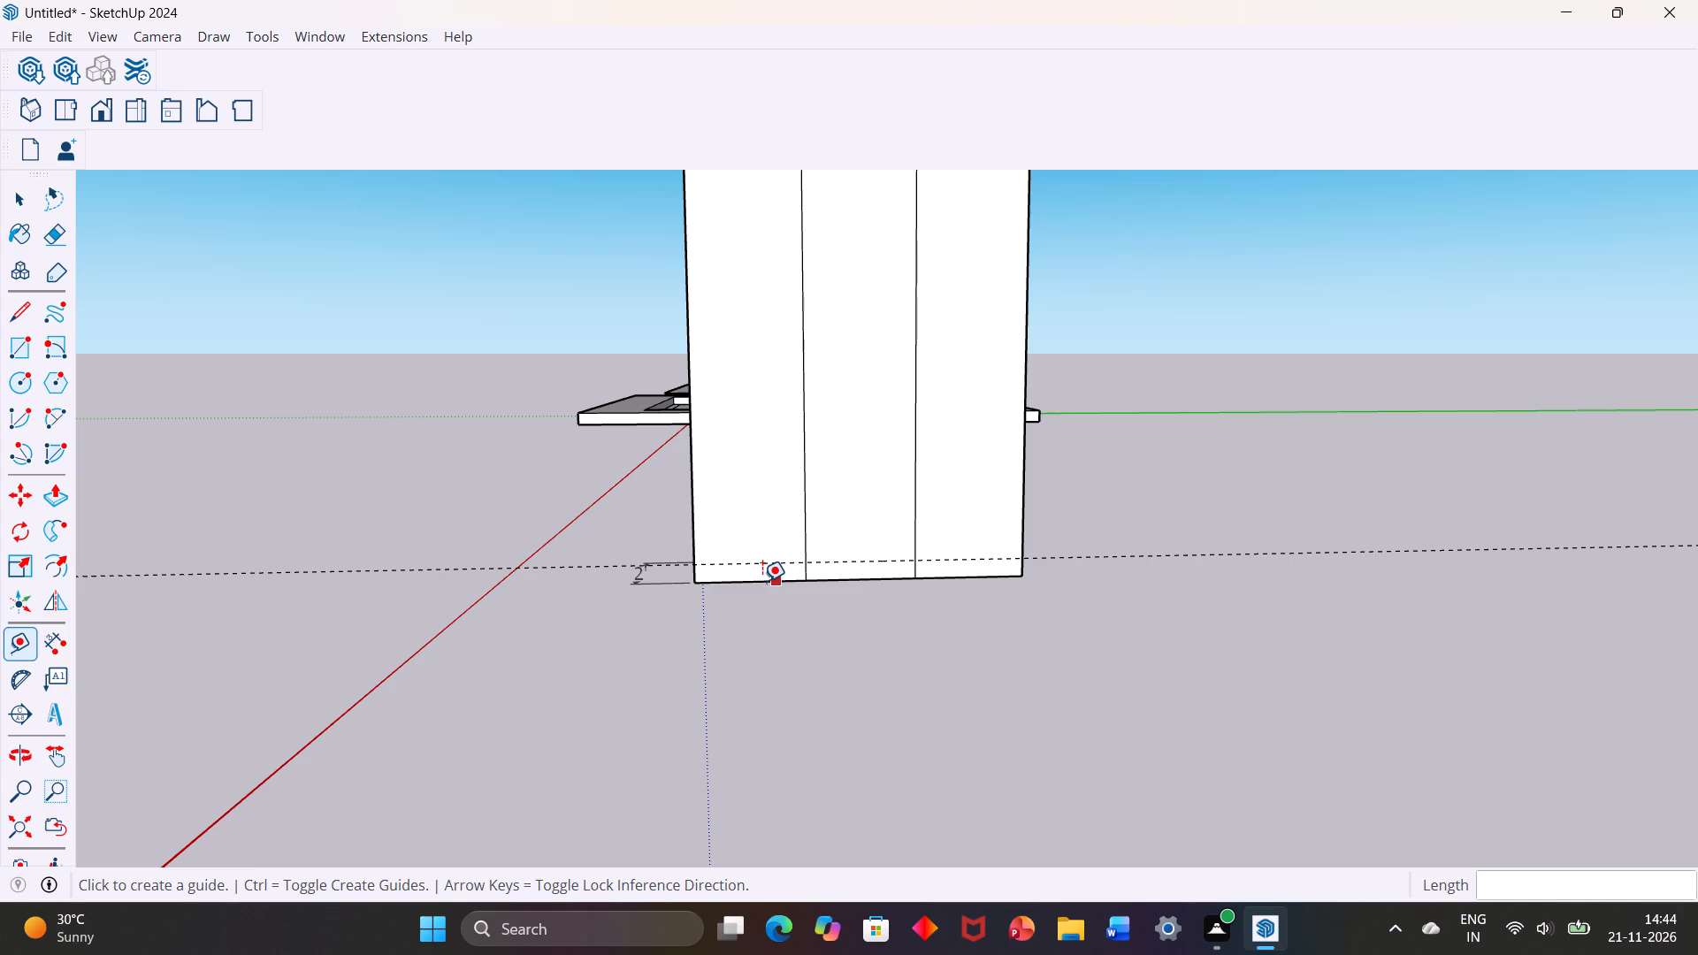
pyautogui.scroll(1, 762, 581)
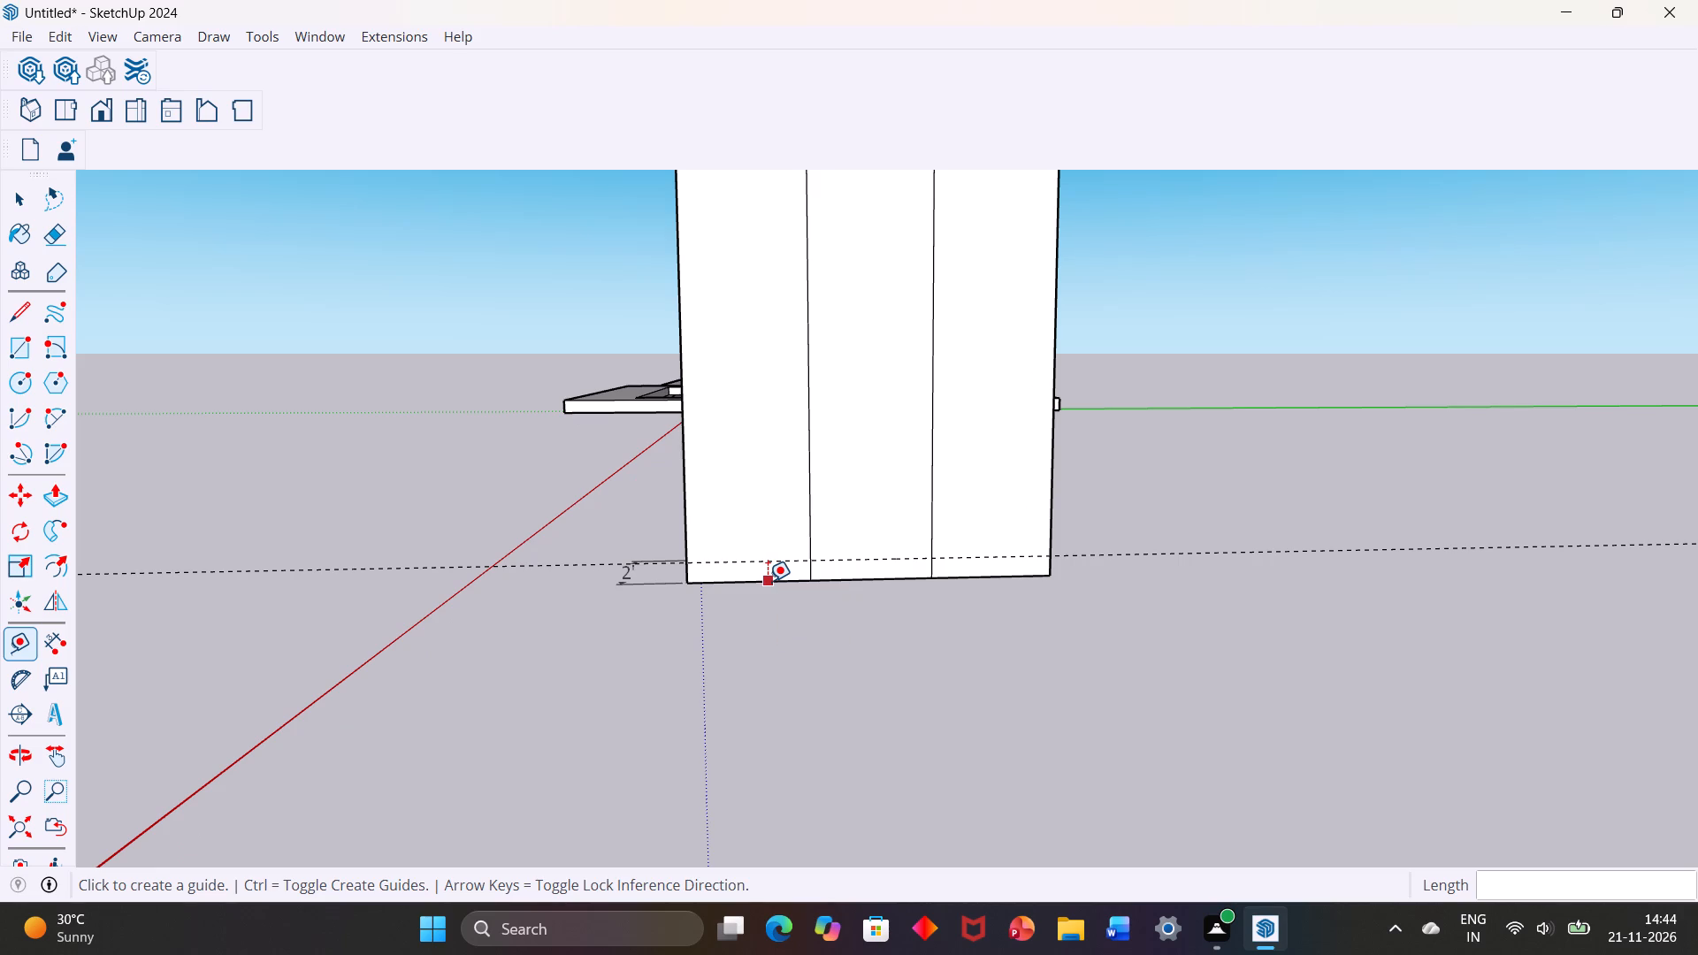
pyautogui.click(689, 492)
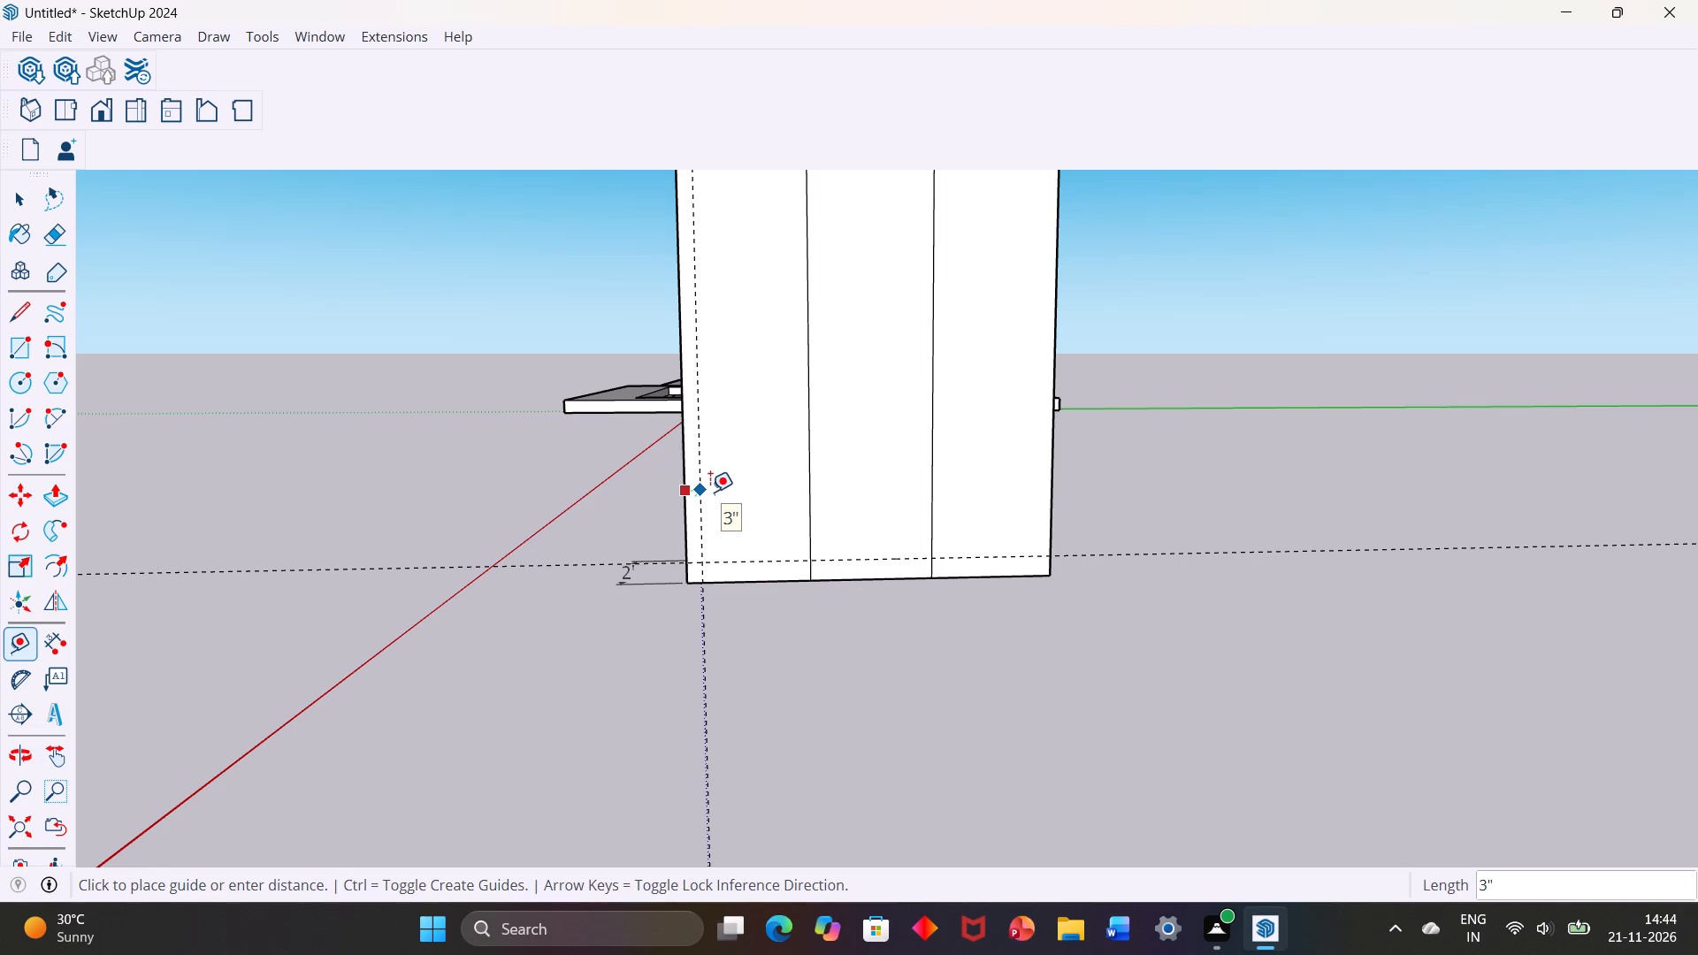
pyautogui.write('0.75')
pyautogui.press('Return')
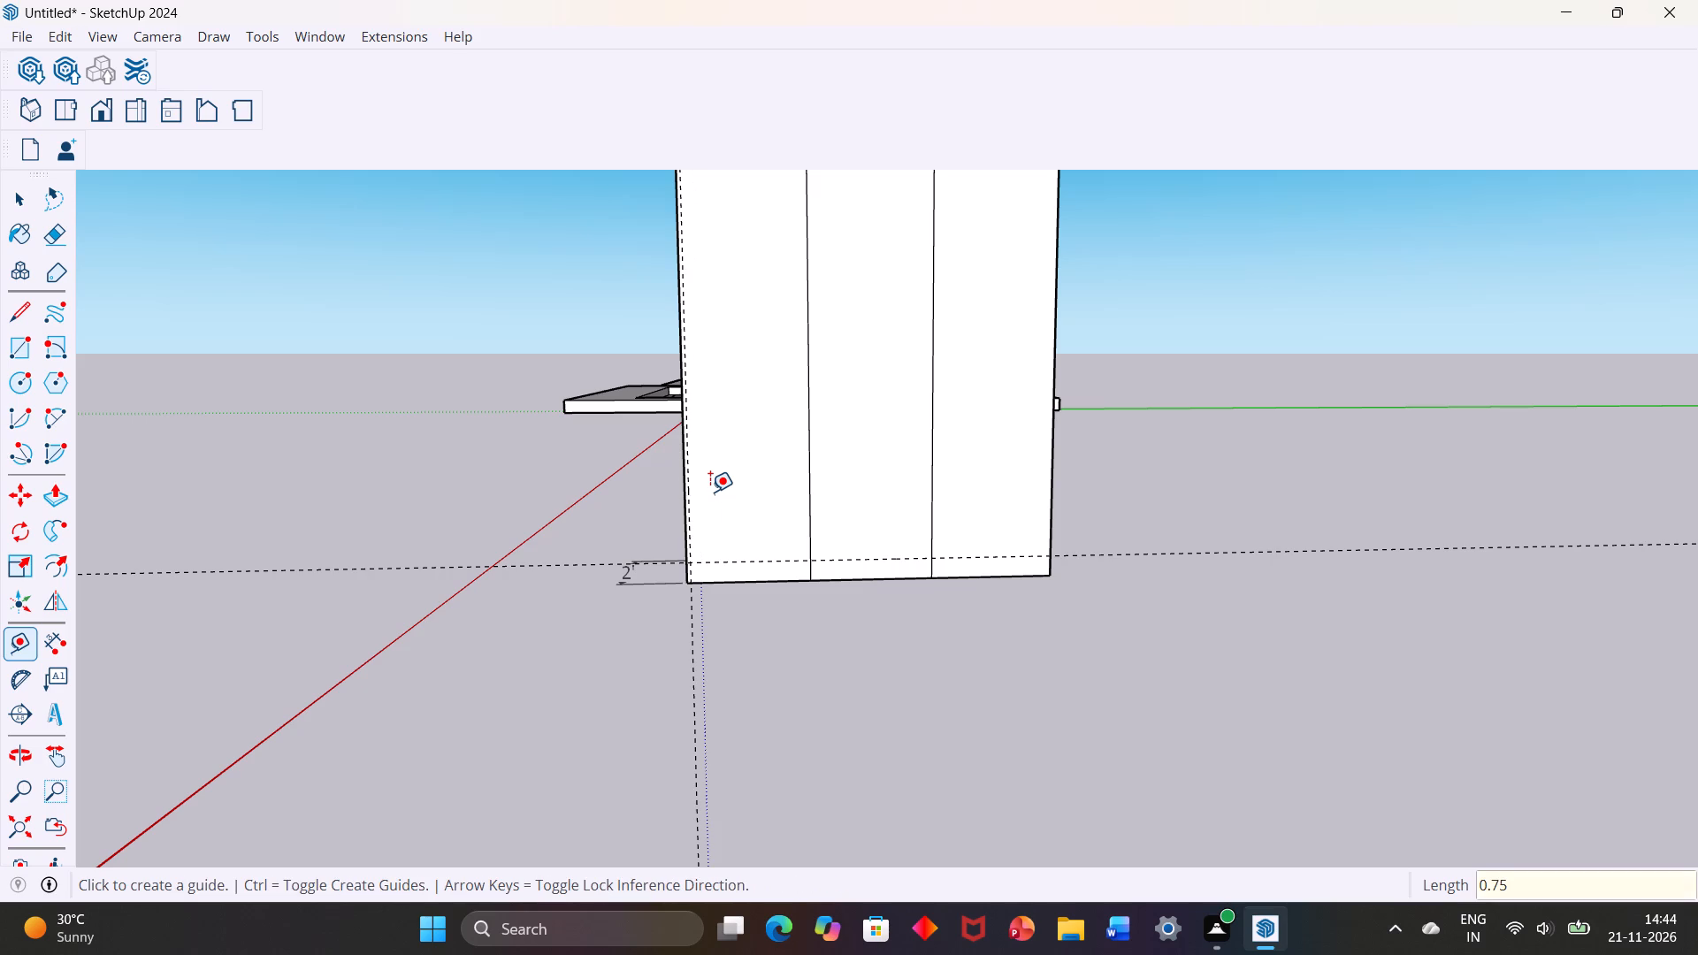
pyautogui.click(1050, 435)
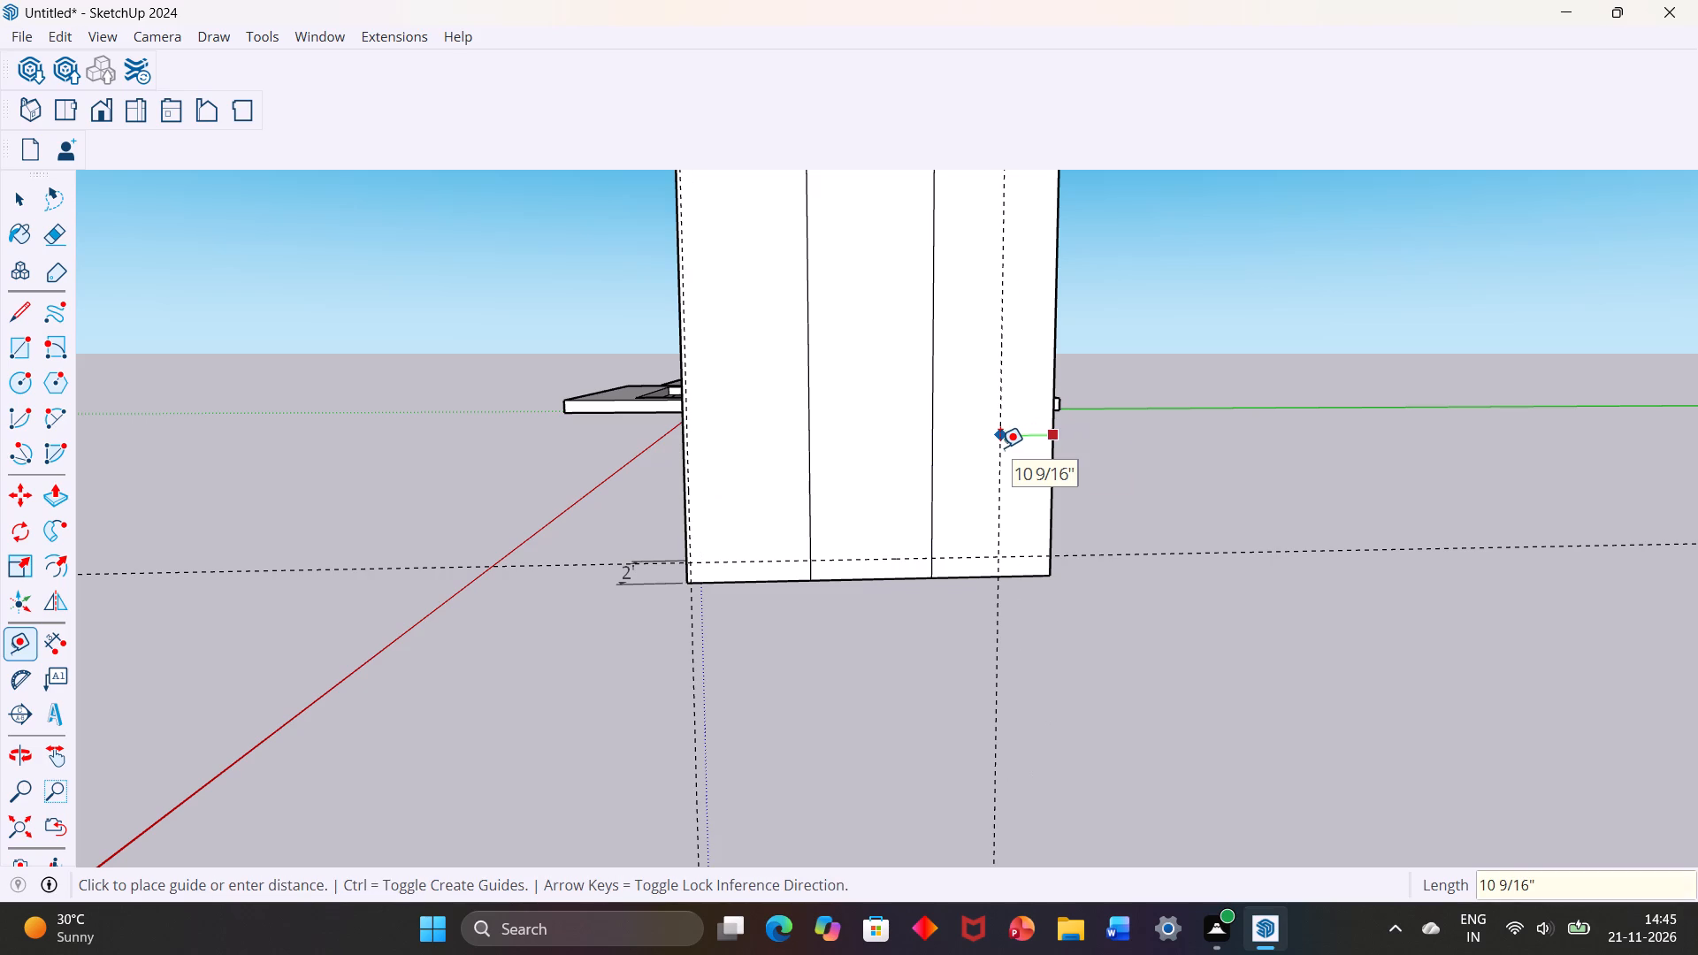
pyautogui.write('0.75')
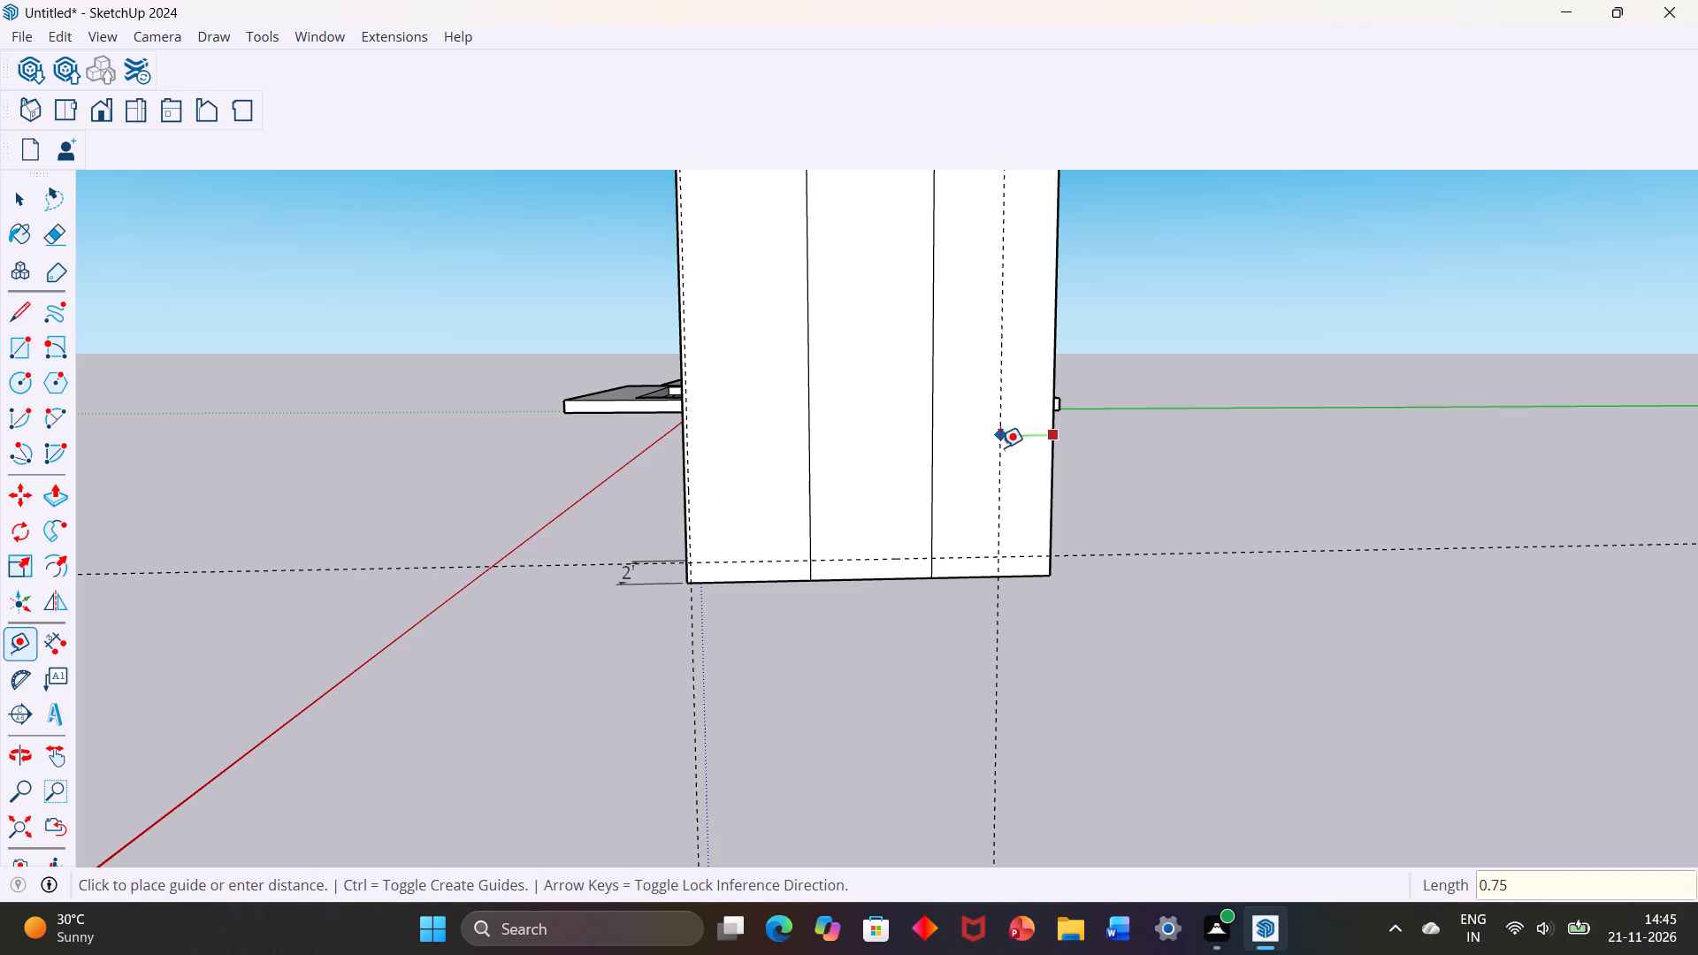
pyautogui.press('Return')
pyautogui.scroll(-4, 1000, 447)
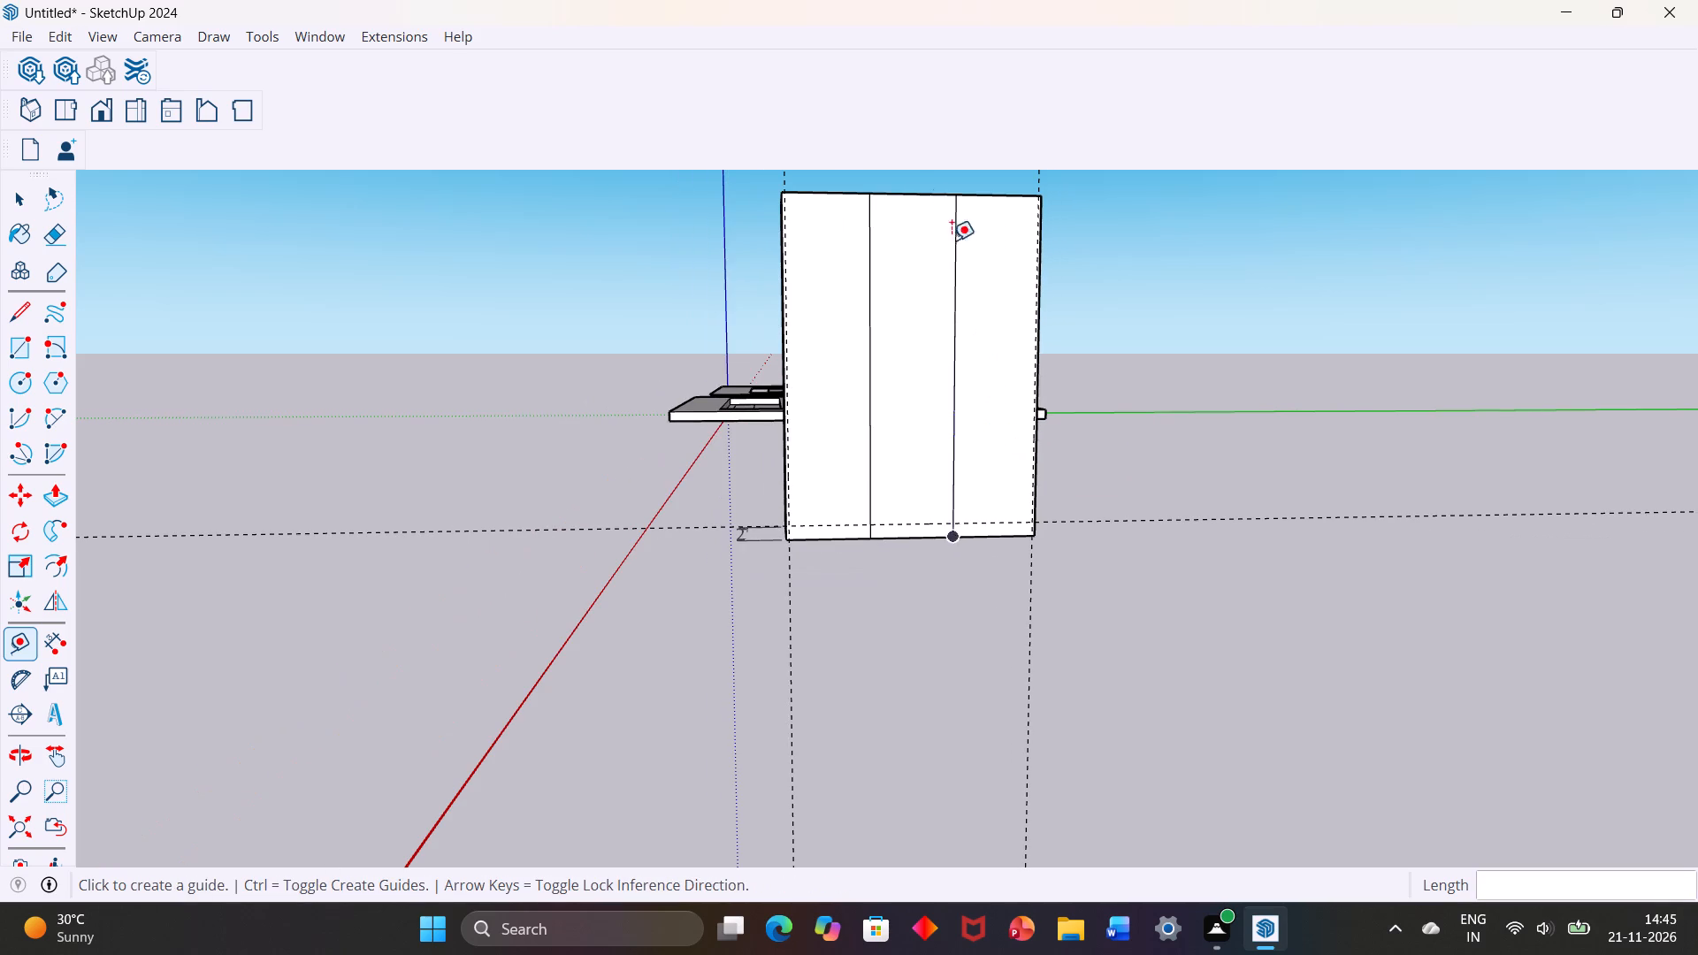
pyautogui.click(919, 193)
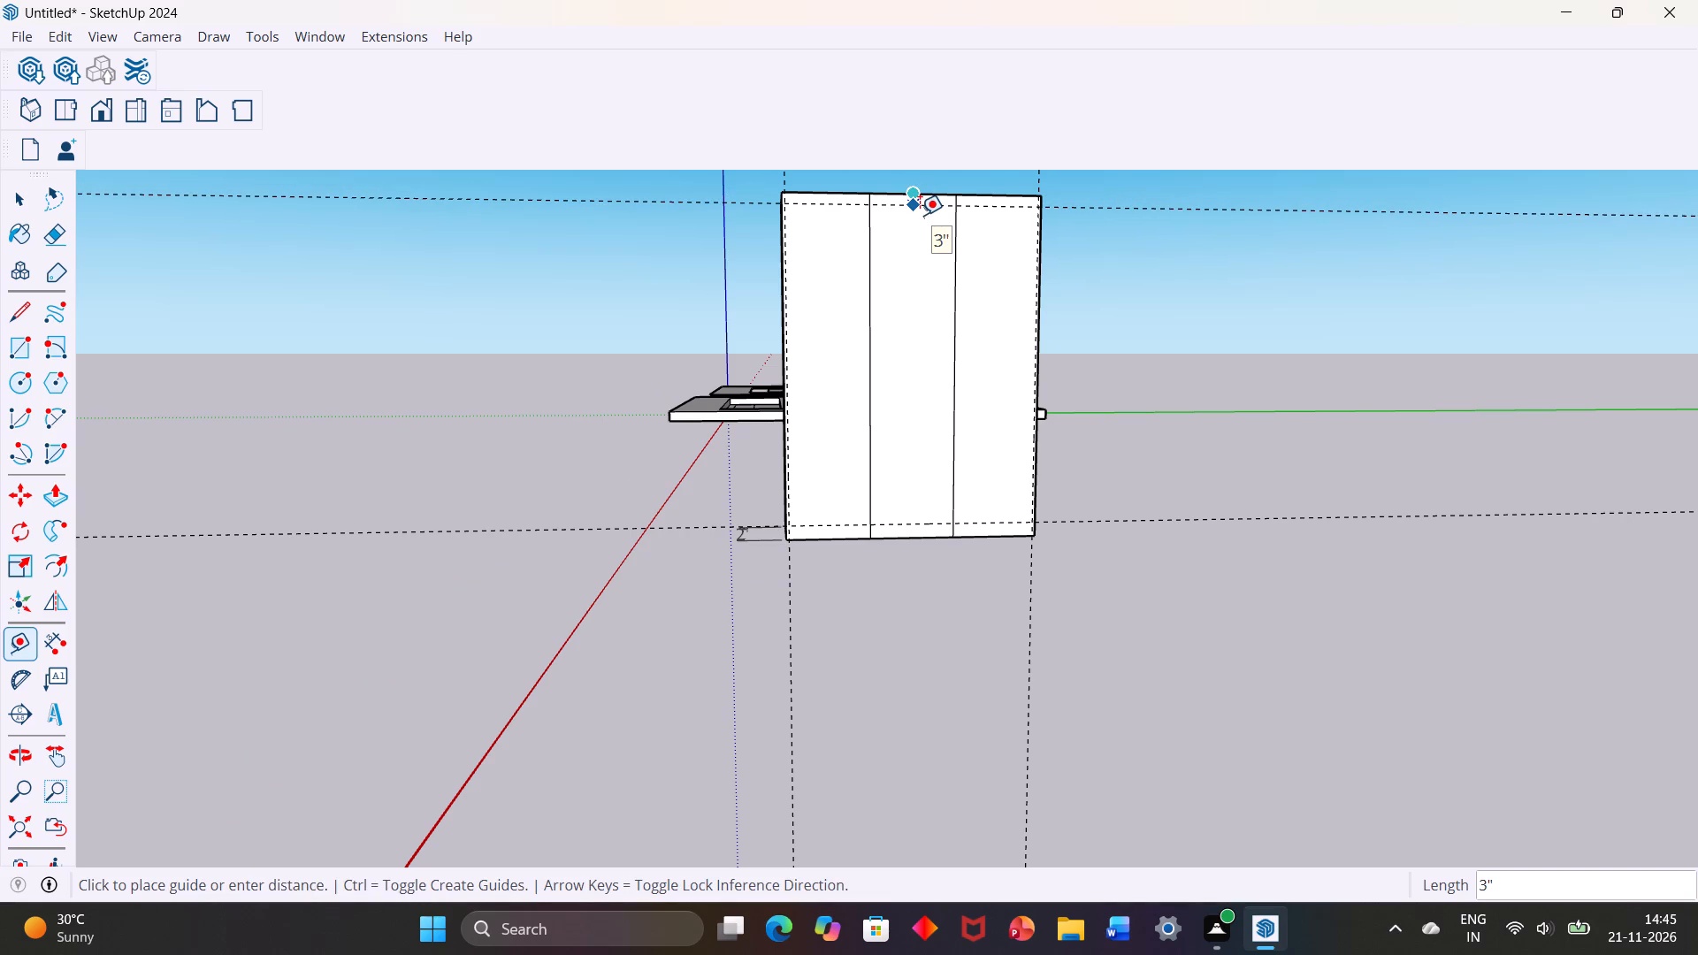
pyautogui.write('.75')
pyautogui.press('Return')
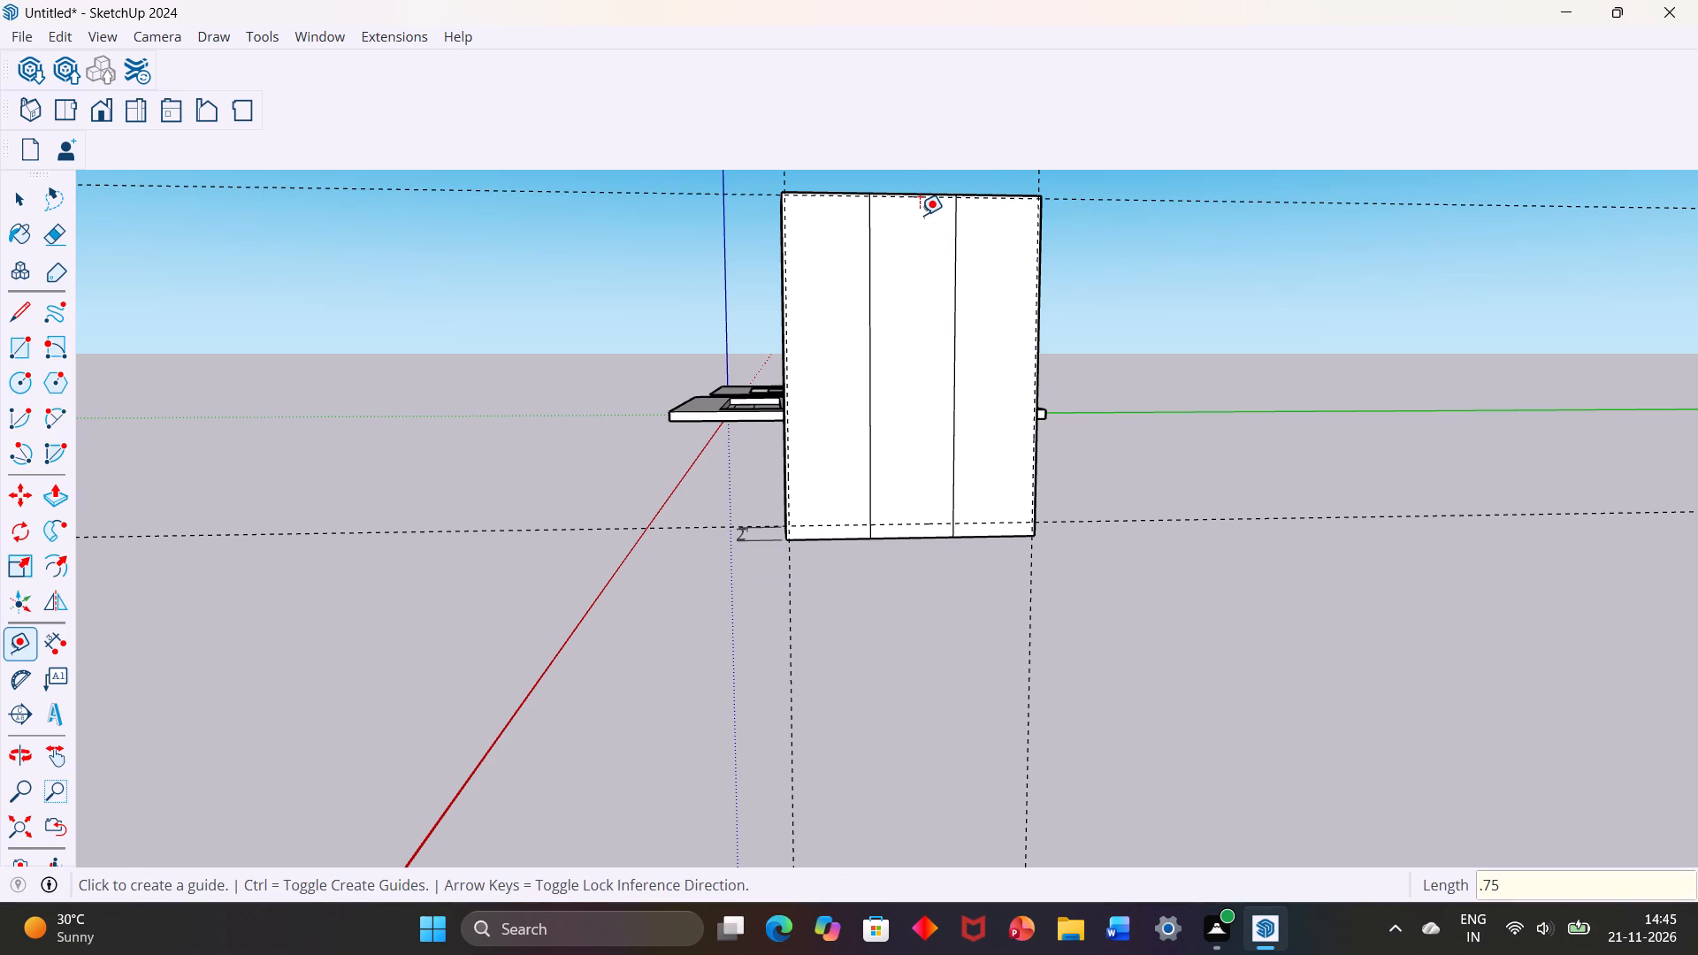
# Place a horizontal guide 2' below the upper guide on the front face, and another 0.75" beneath it.
pyautogui.scroll(3, 905, 179)
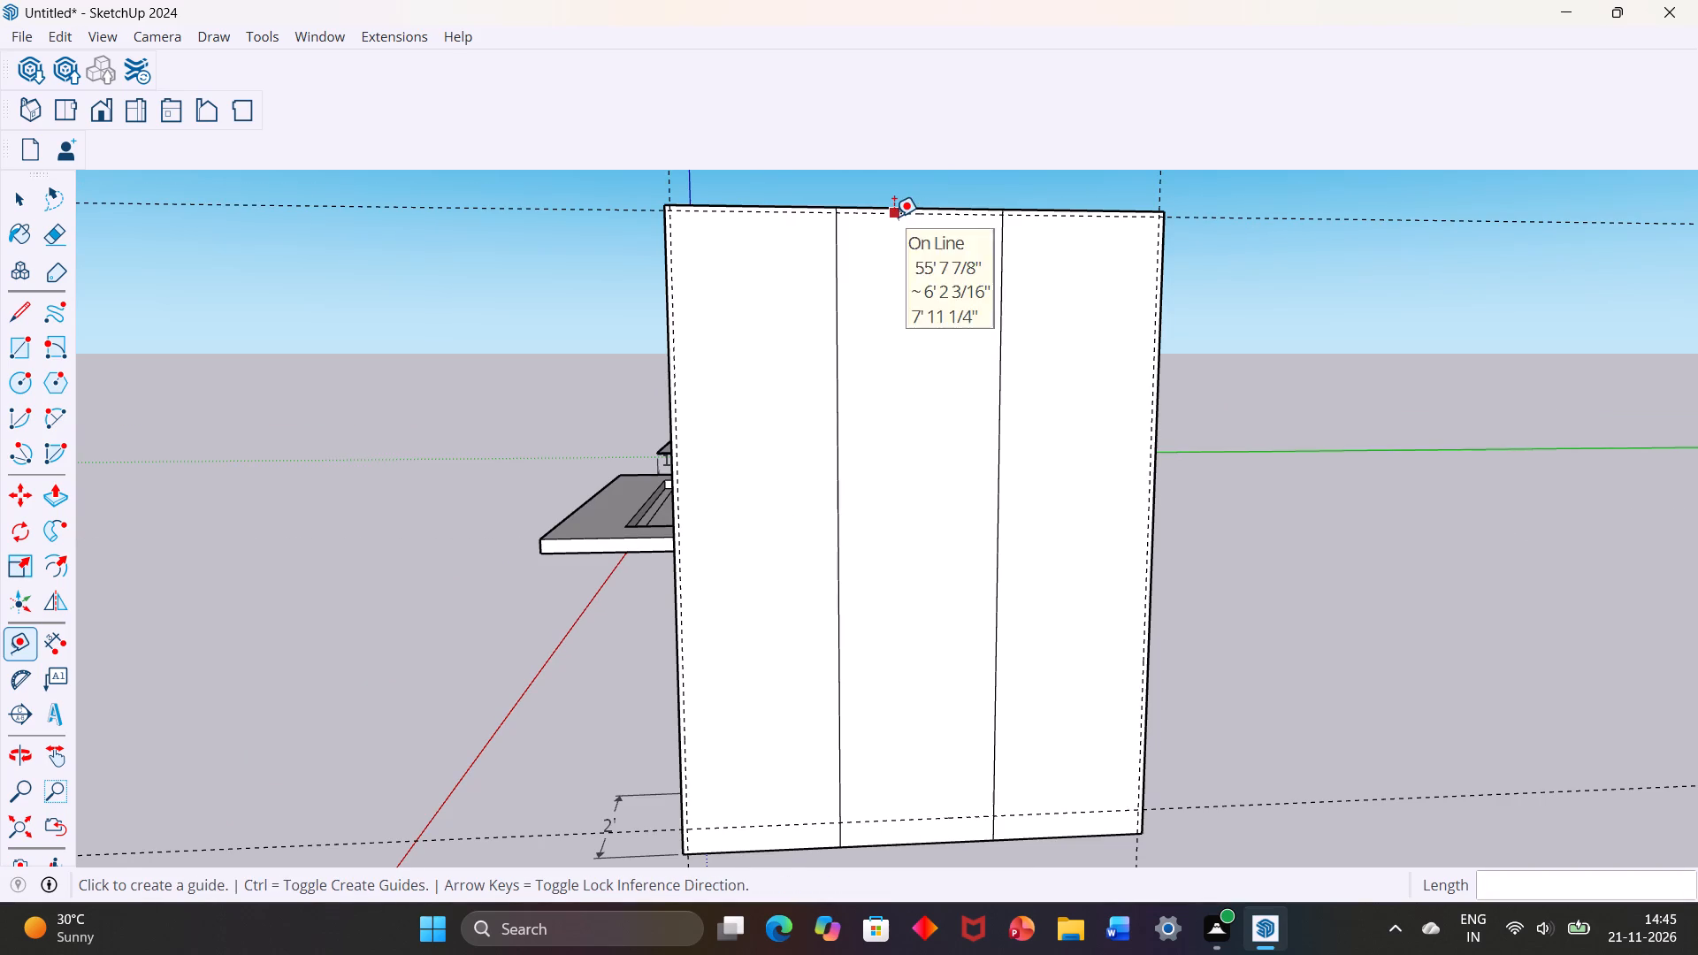
pyautogui.click(894, 217)
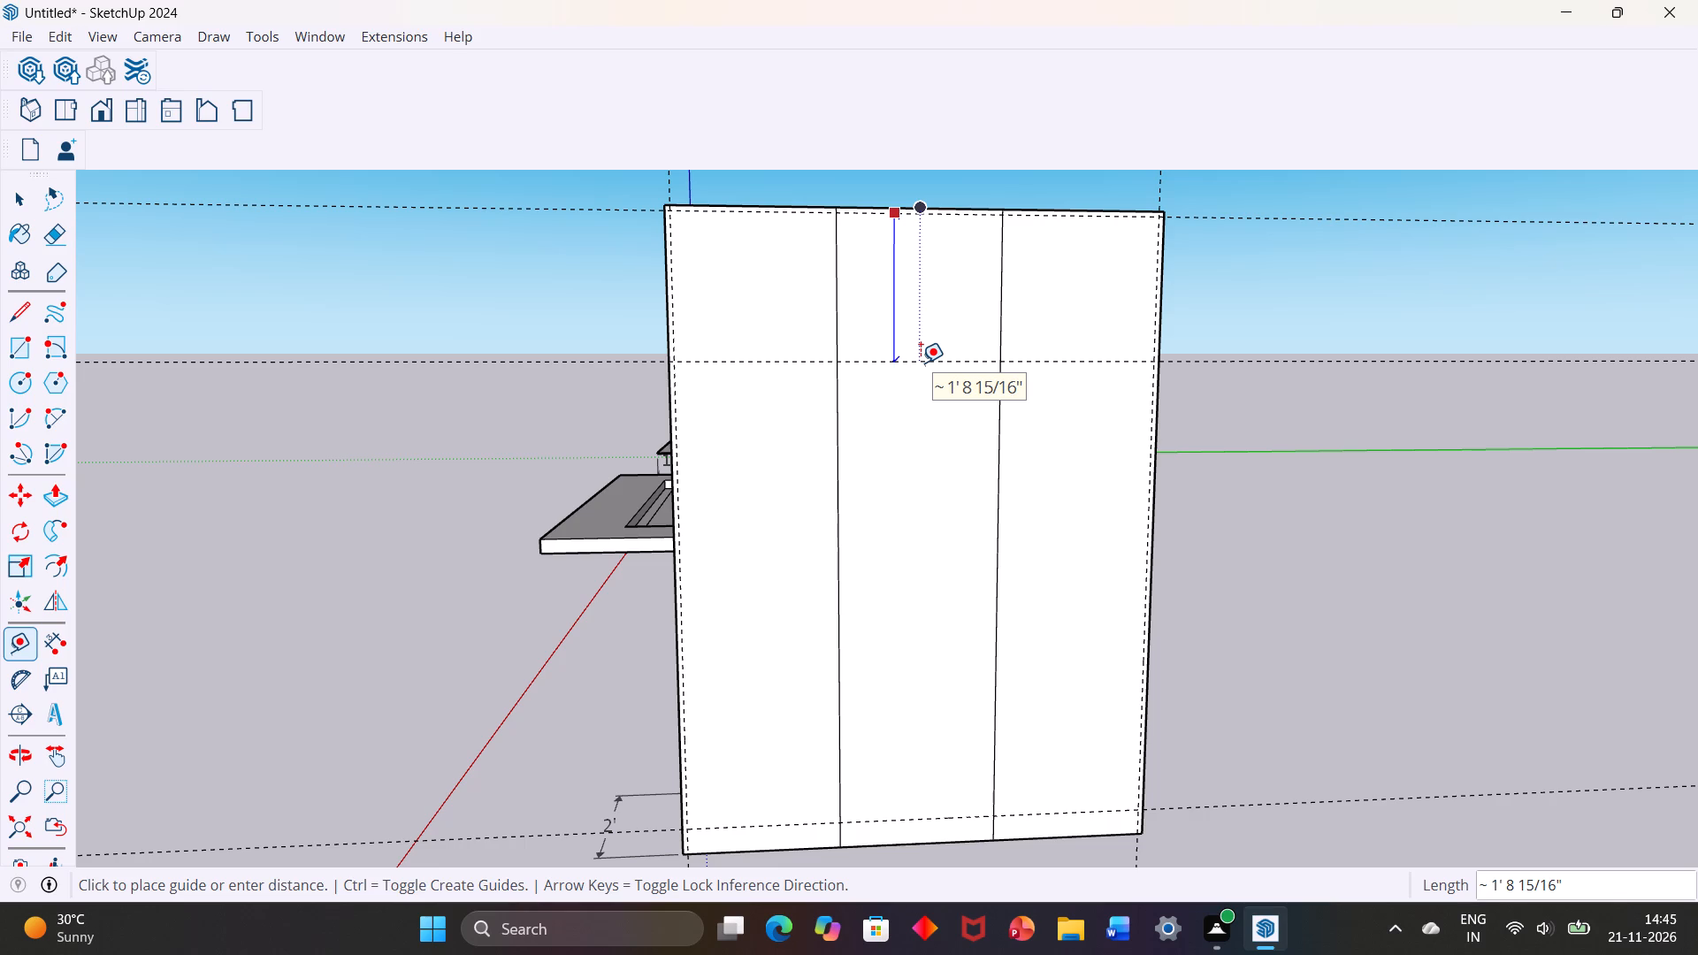
pyautogui.write("2'")
pyautogui.press('Return')
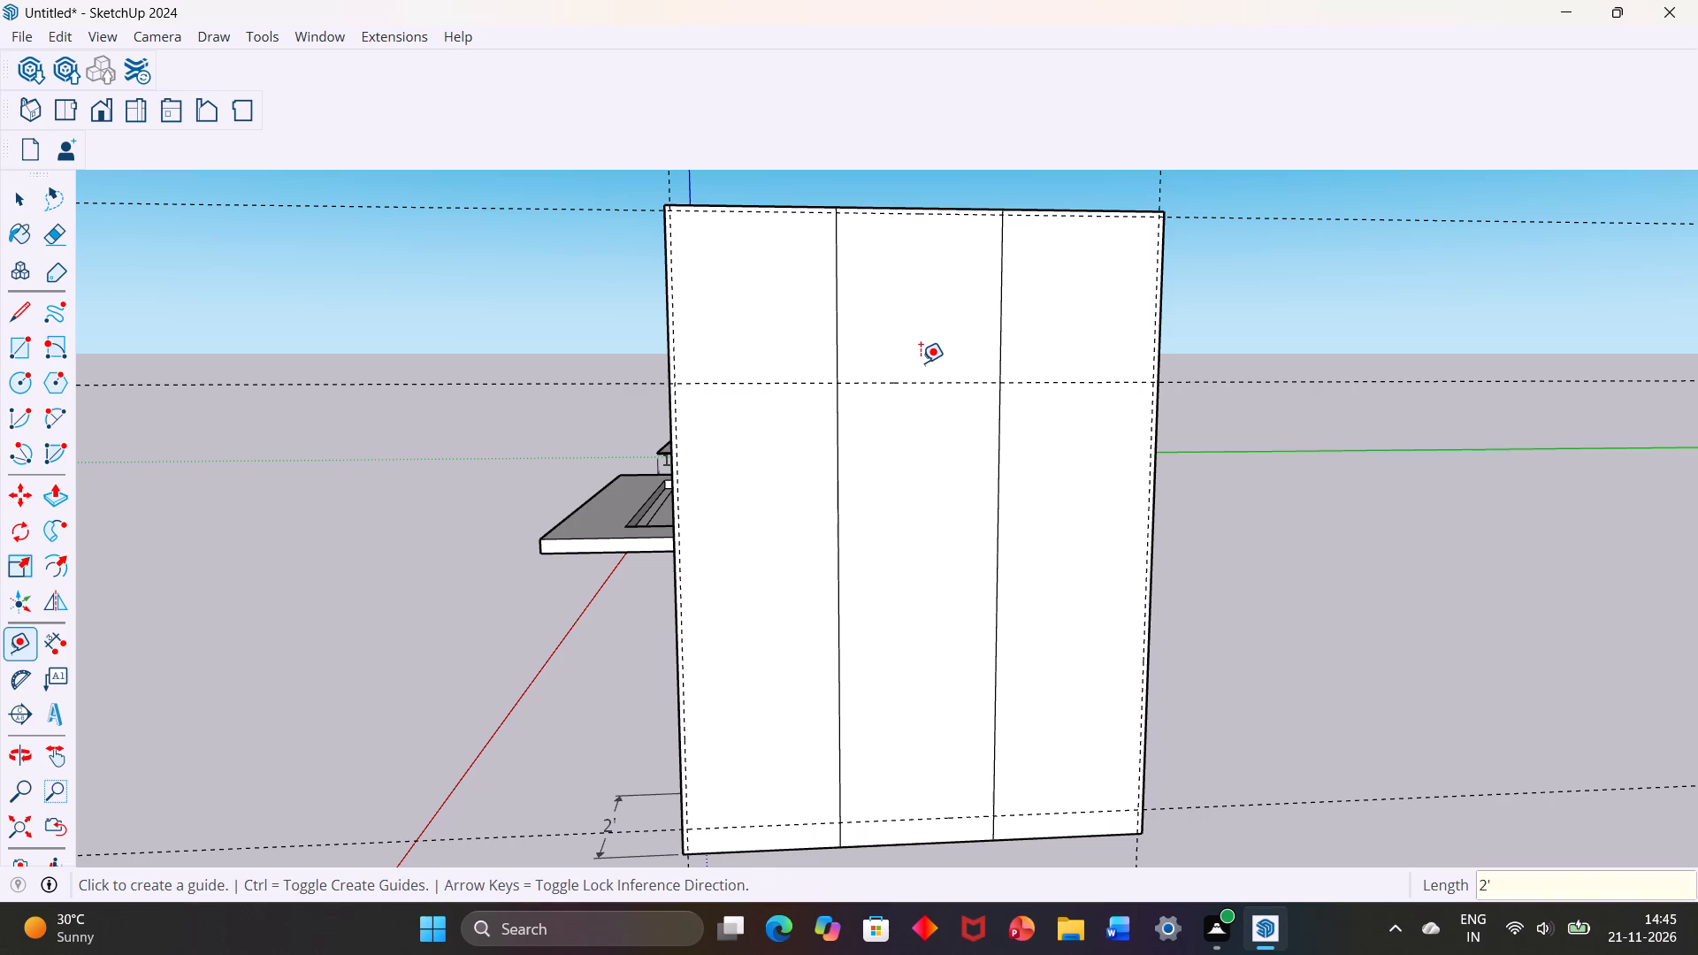
pyautogui.click(914, 380)
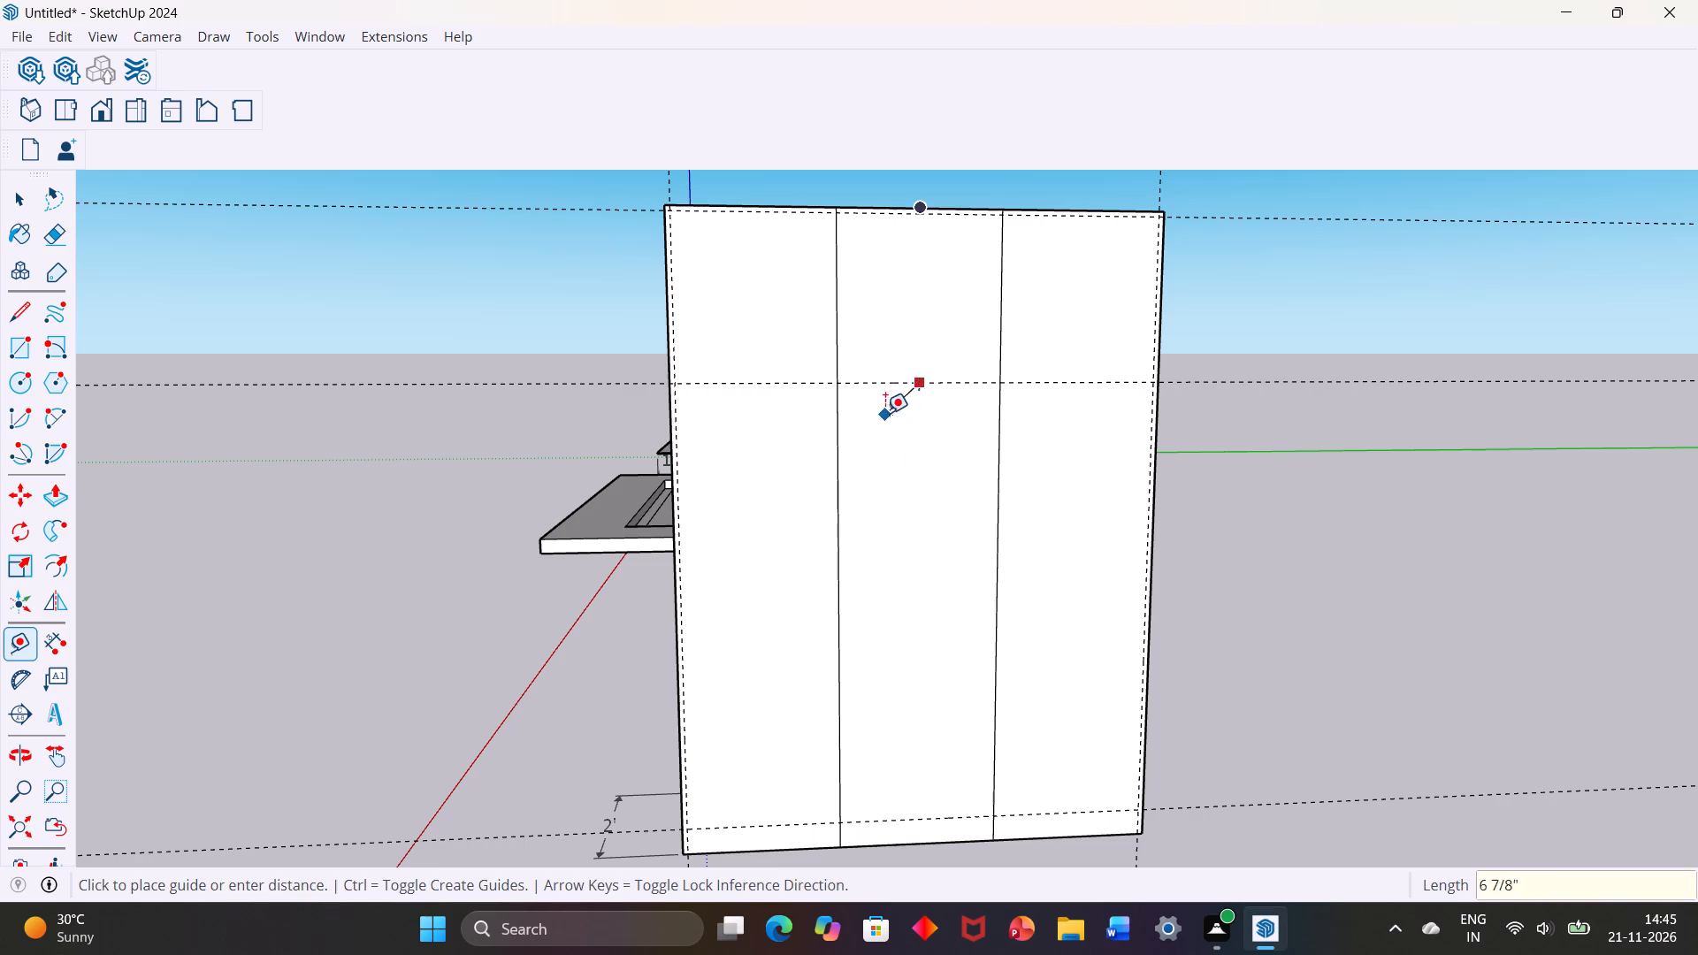
pyautogui.press('Escape')
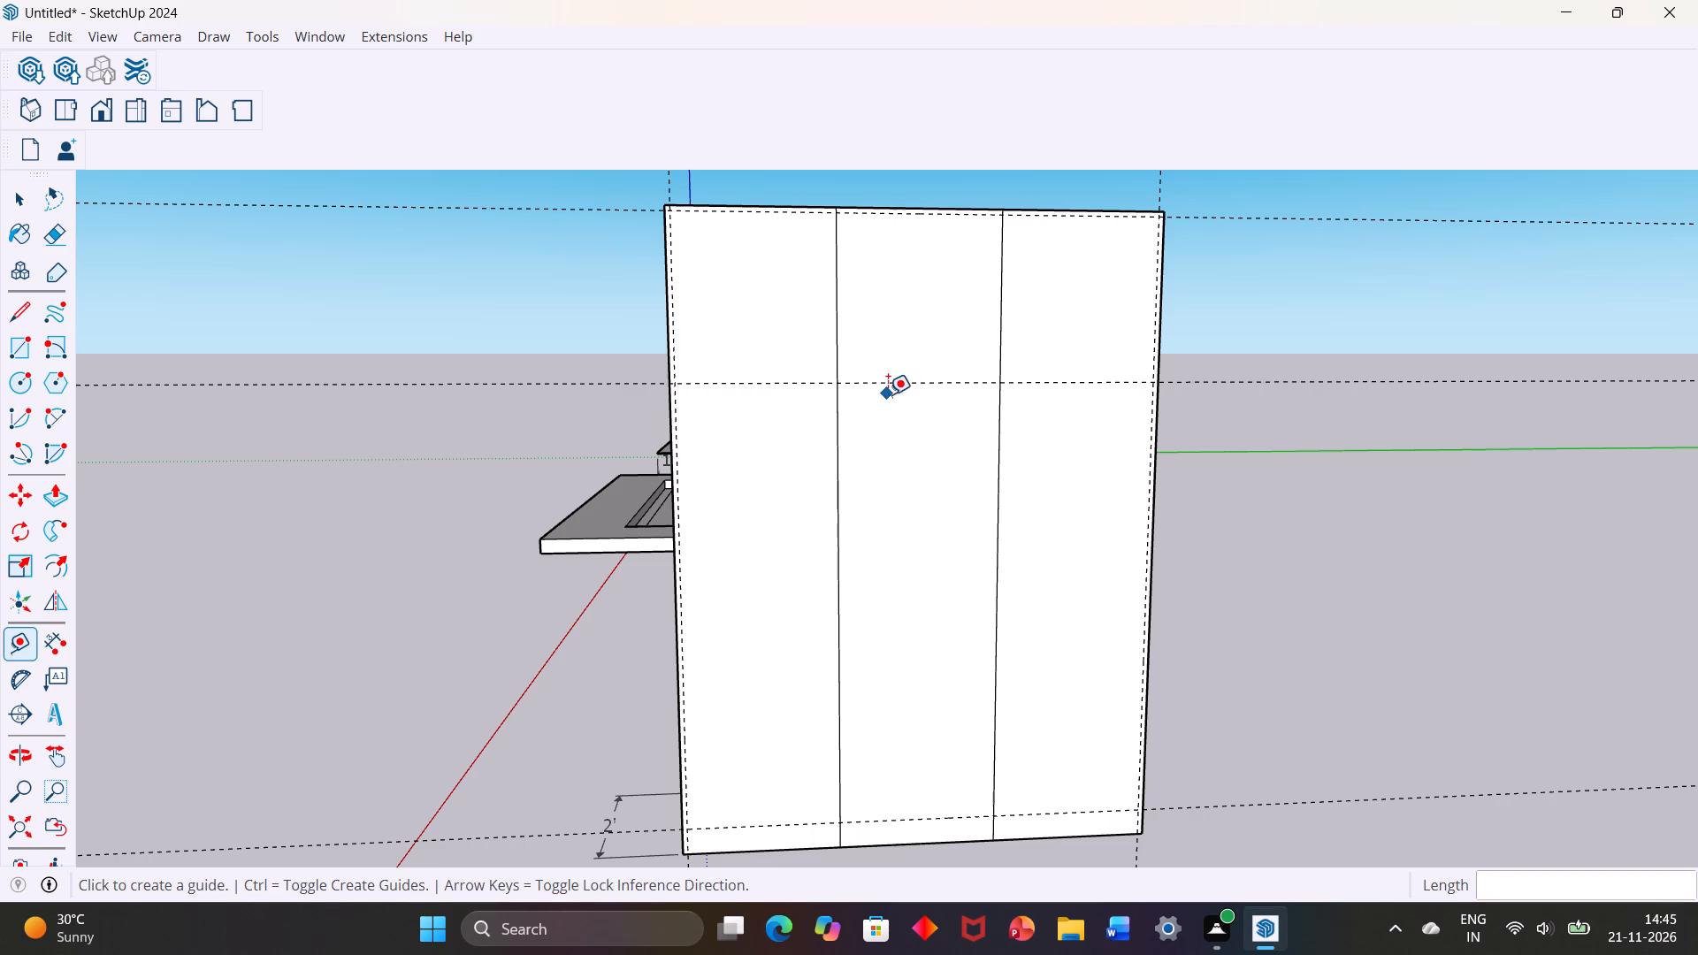
pyautogui.click(890, 383)
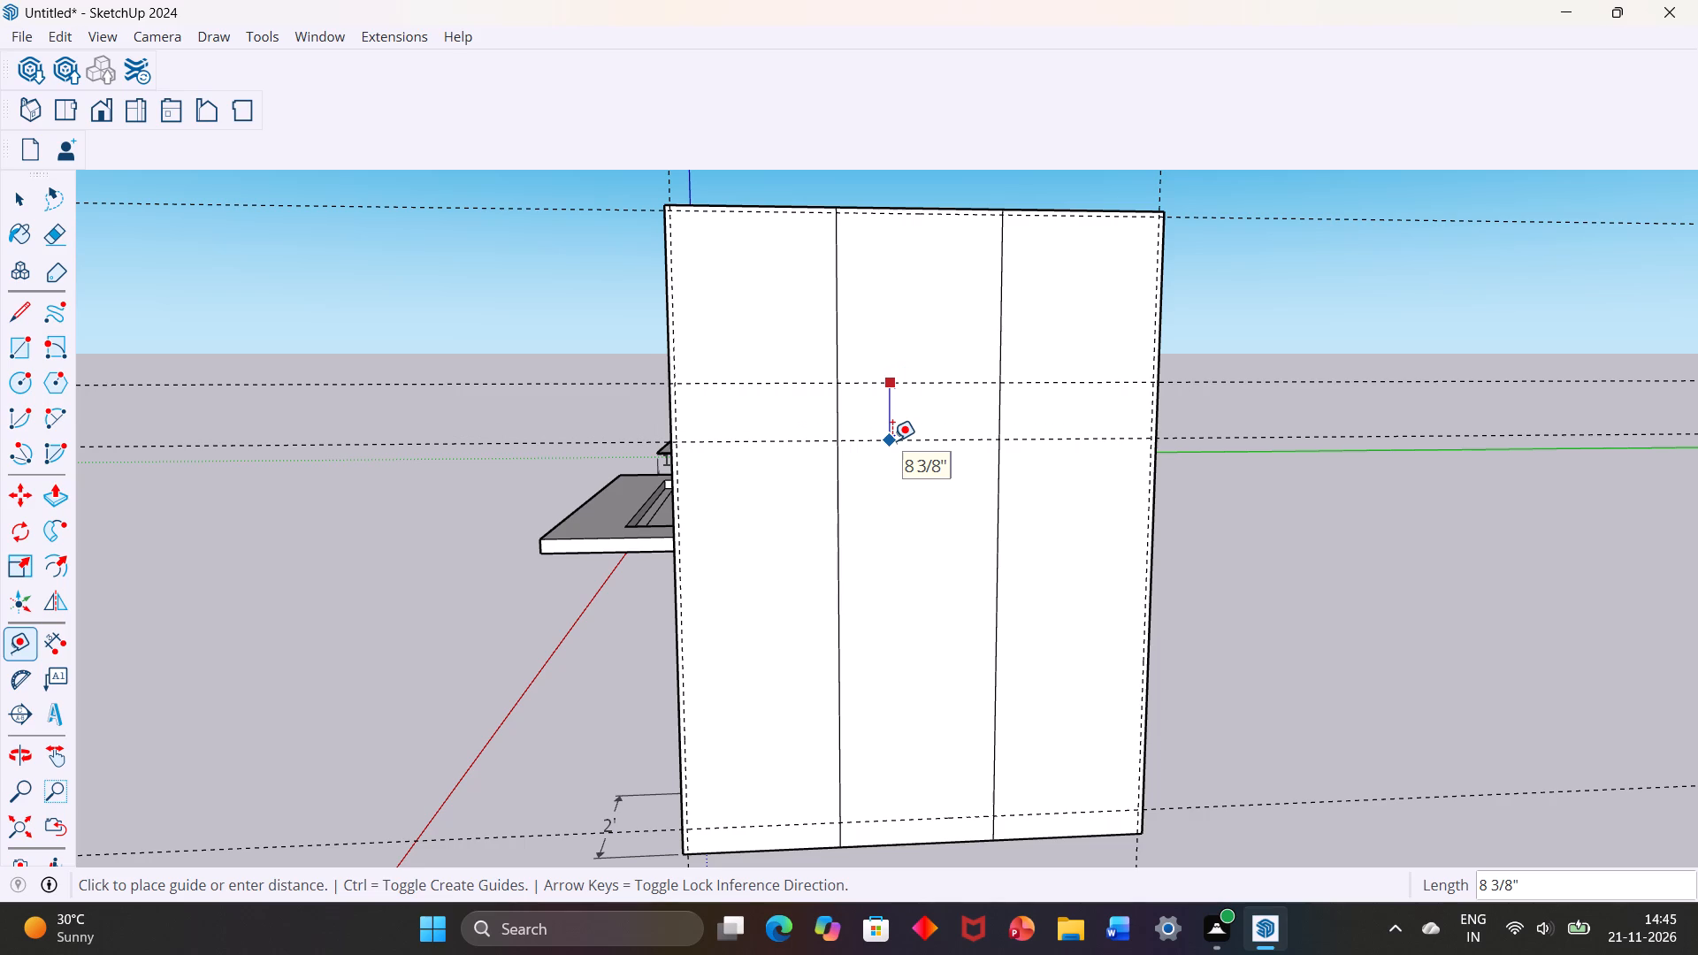
pyautogui.write('.75')
pyautogui.press('Return')
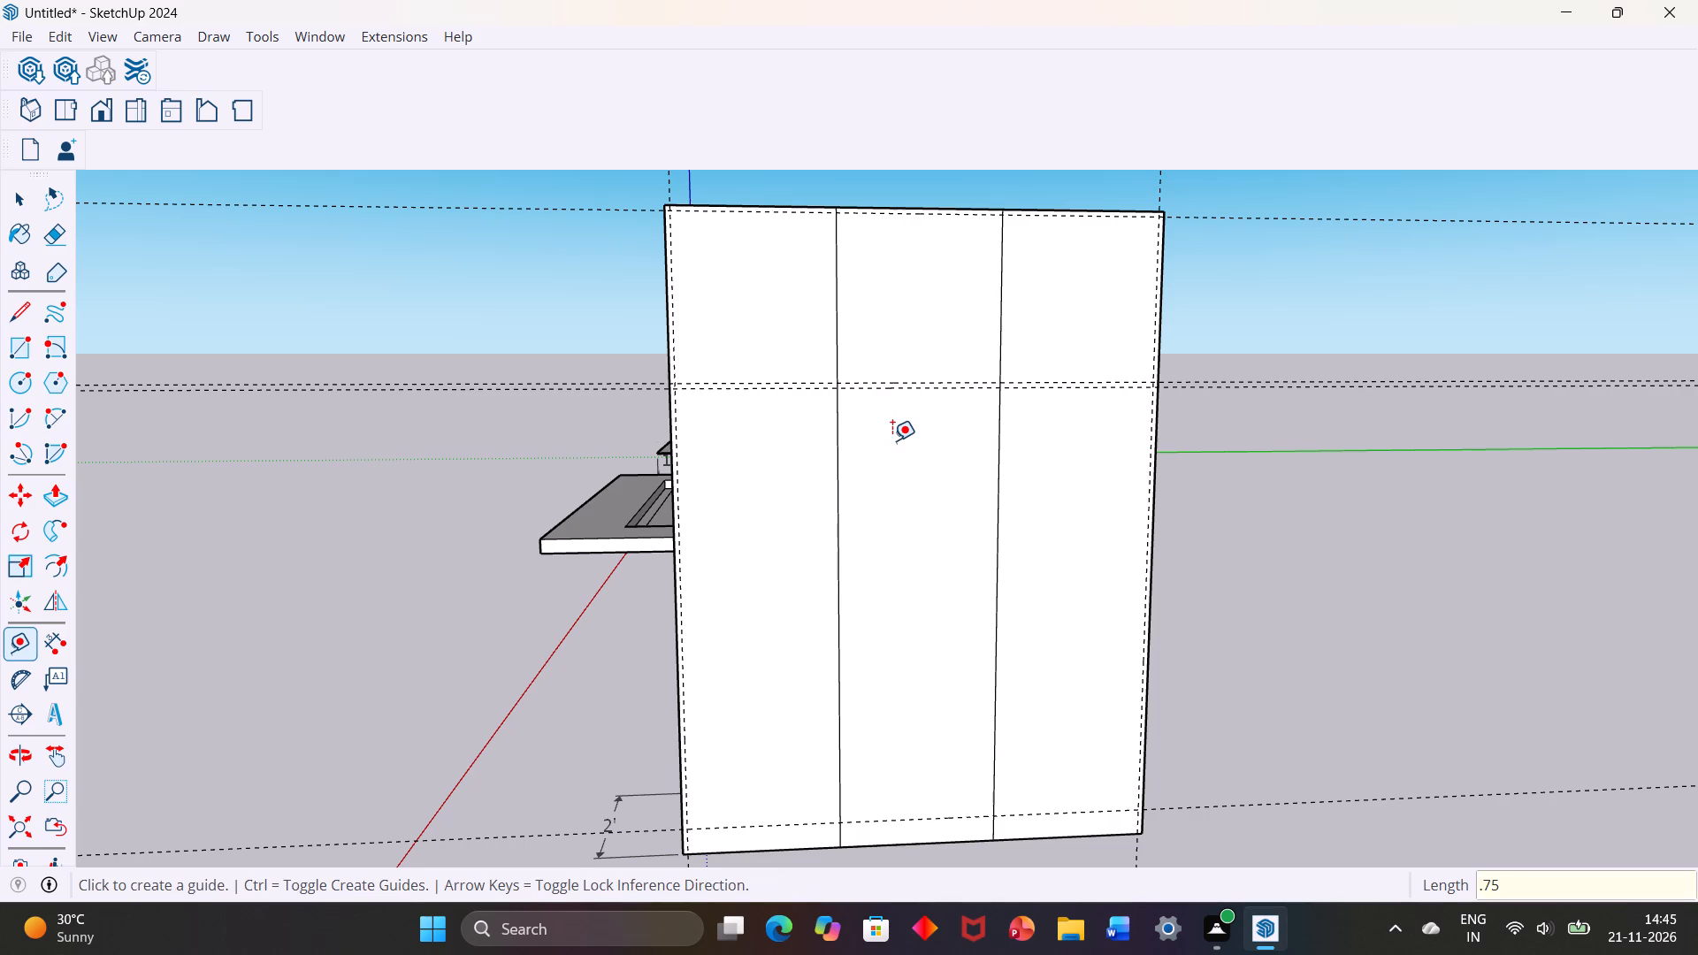
# Place a vertical guide 0.75" from the divider line nearer the 2' dimension, offset toward that dimensioned side.
pyautogui.scroll(-1, 868, 411)
pyautogui.moveTo(833, 385); pyautogui.dragTo(798, 359, button='middle')
pyautogui.scroll(1, 823, 335)
pyautogui.middleClick(827, 375)
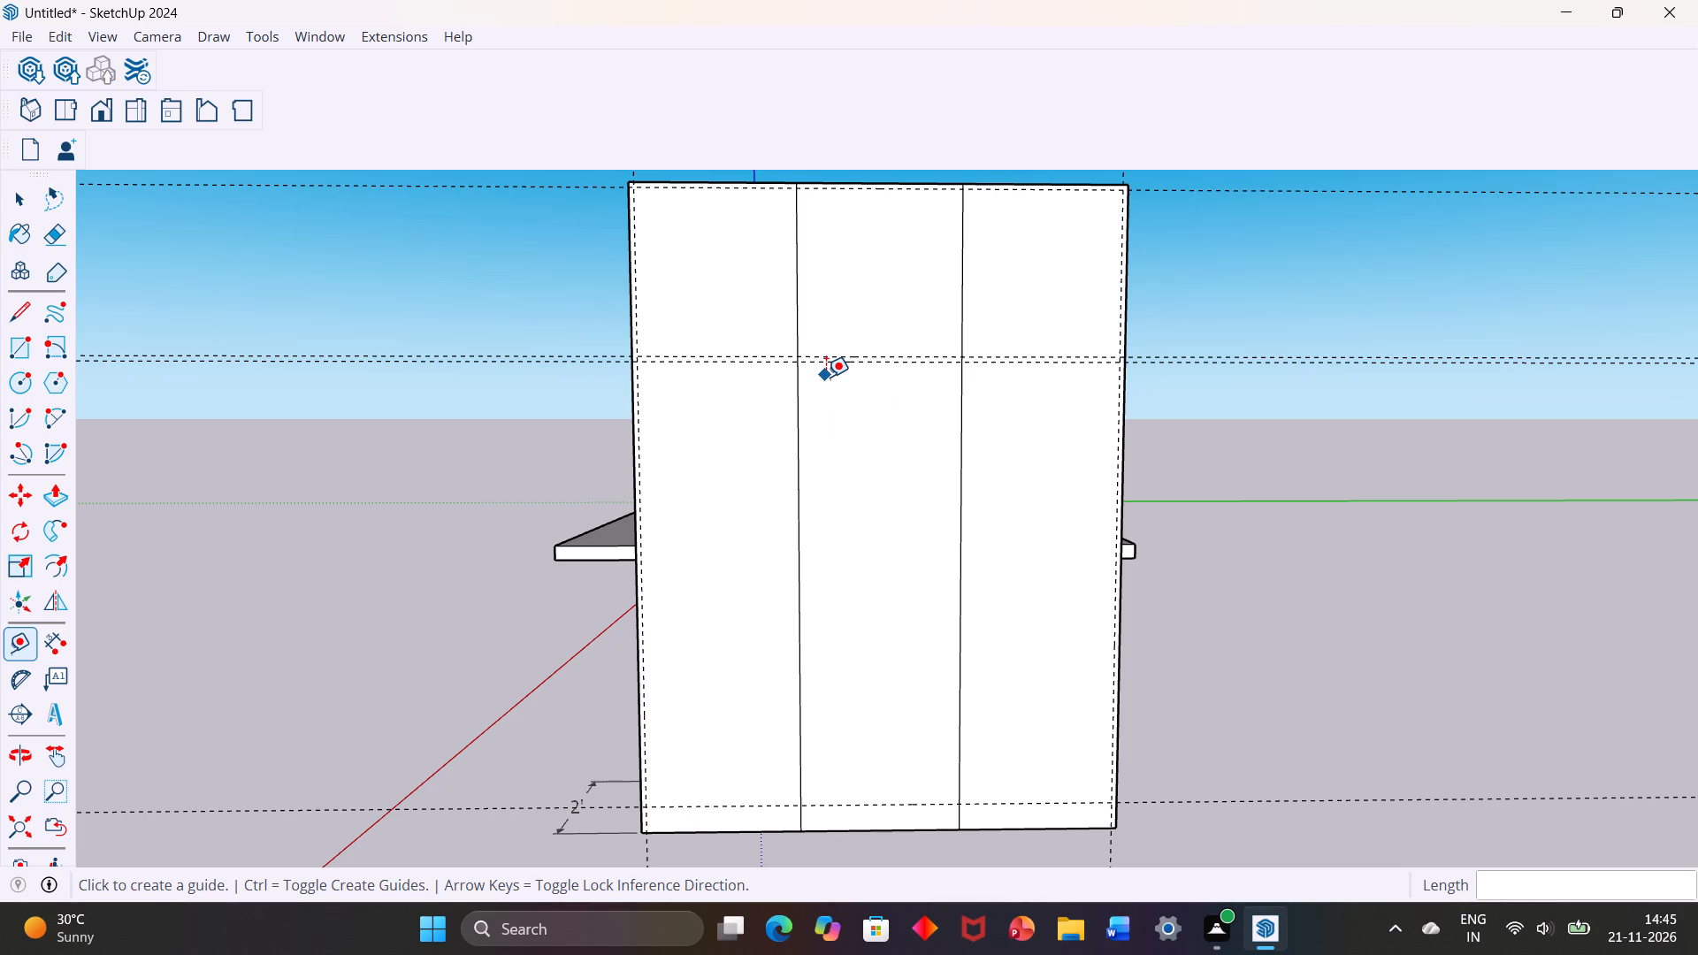
pyautogui.click(798, 420)
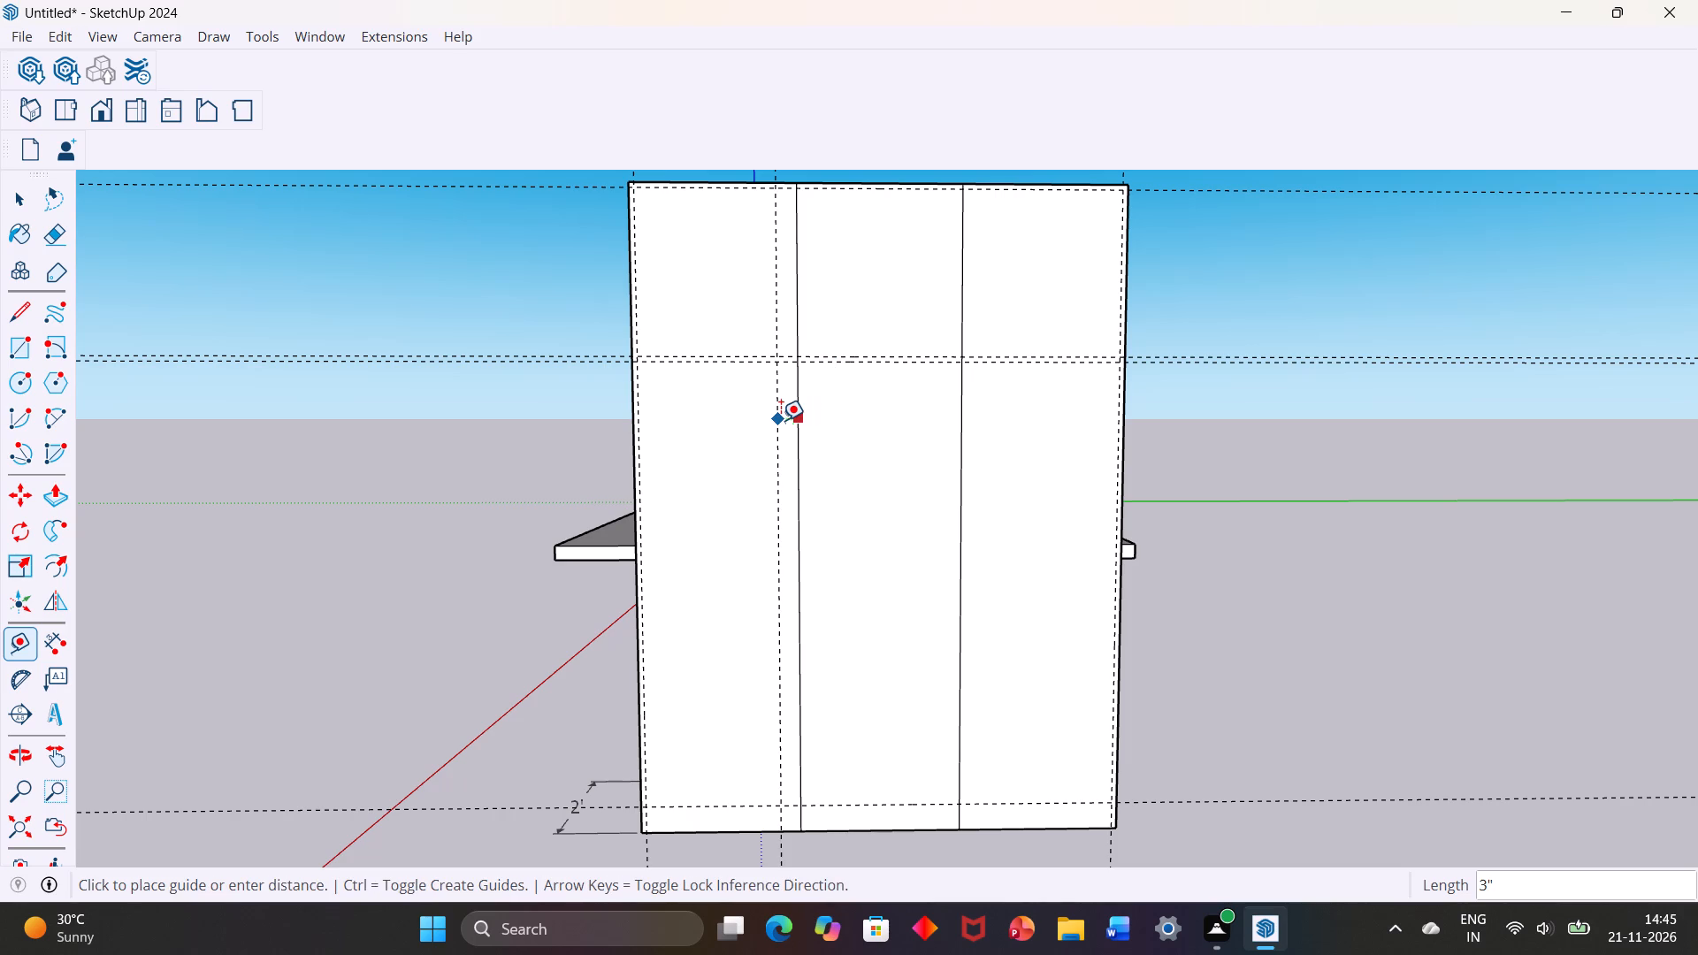
pyautogui.write('.75')
pyautogui.press('Return')
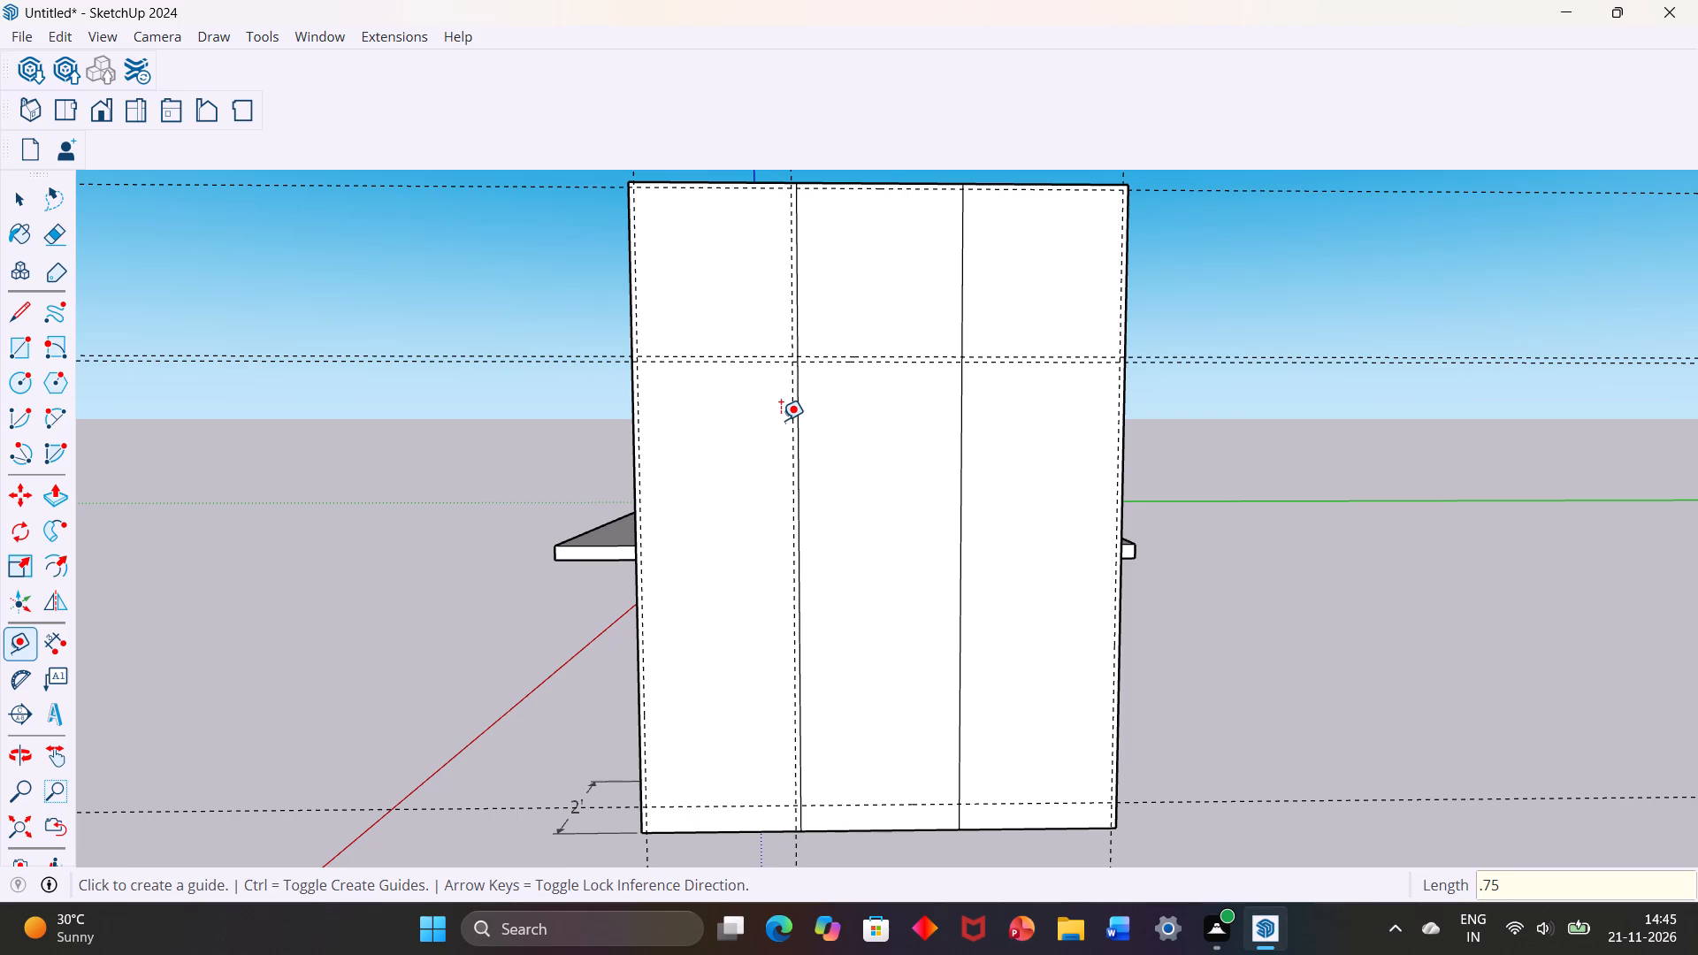
# Place a vertical guide 0.75" from the divider line farther from the 2' dimension, offset toward the dimensioned side.
pyautogui.click(958, 455)
pyautogui.write('.75')
pyautogui.press('Return')
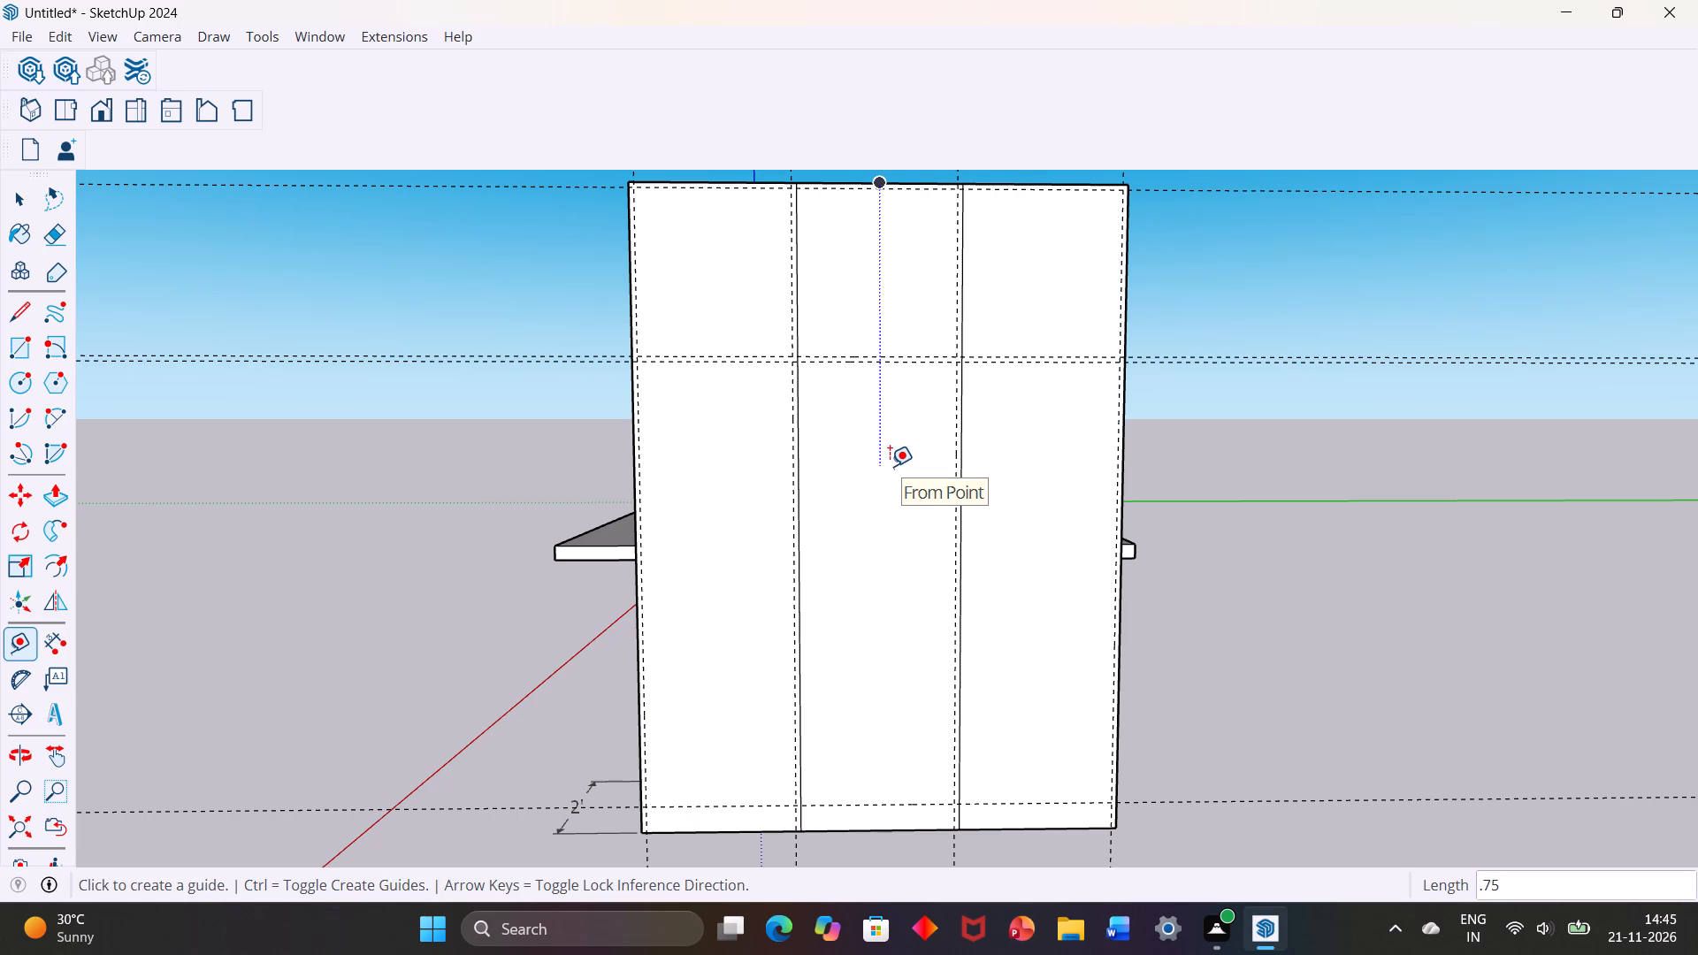
pyautogui.press('space')
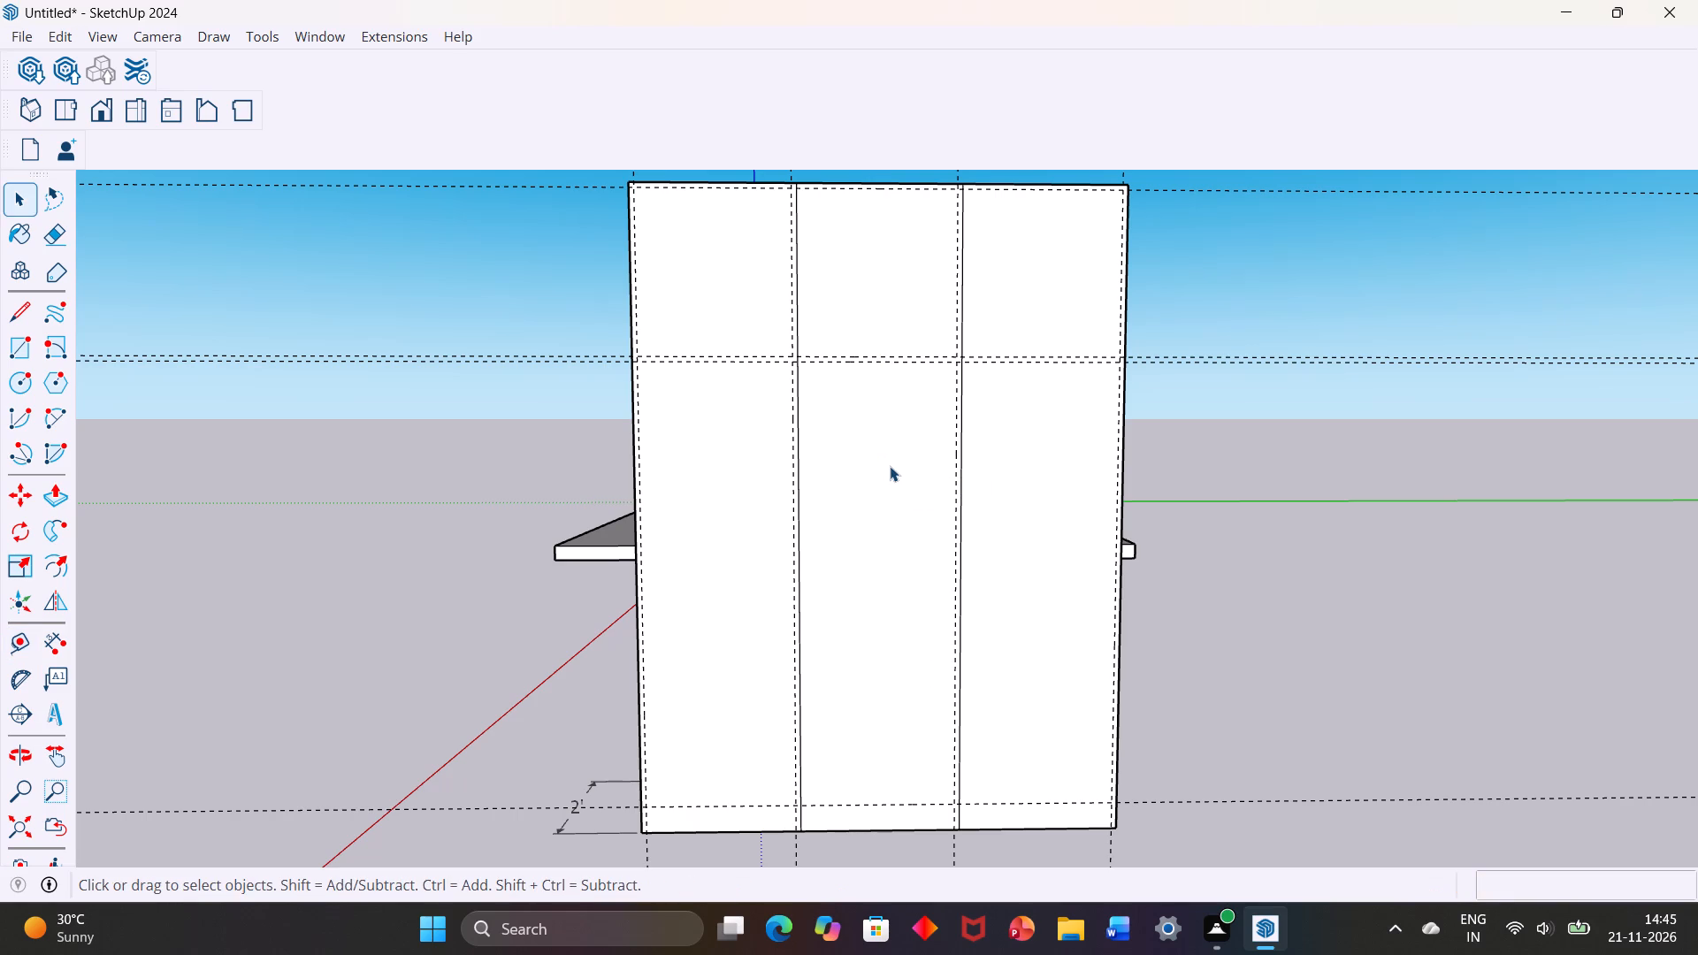
# Draw a 7' 7 1/4" by 3/4" rectangle along the front face's outer edge opposite the 2' dimension, from bottom guide to top guide.
pyautogui.click(18, 348)
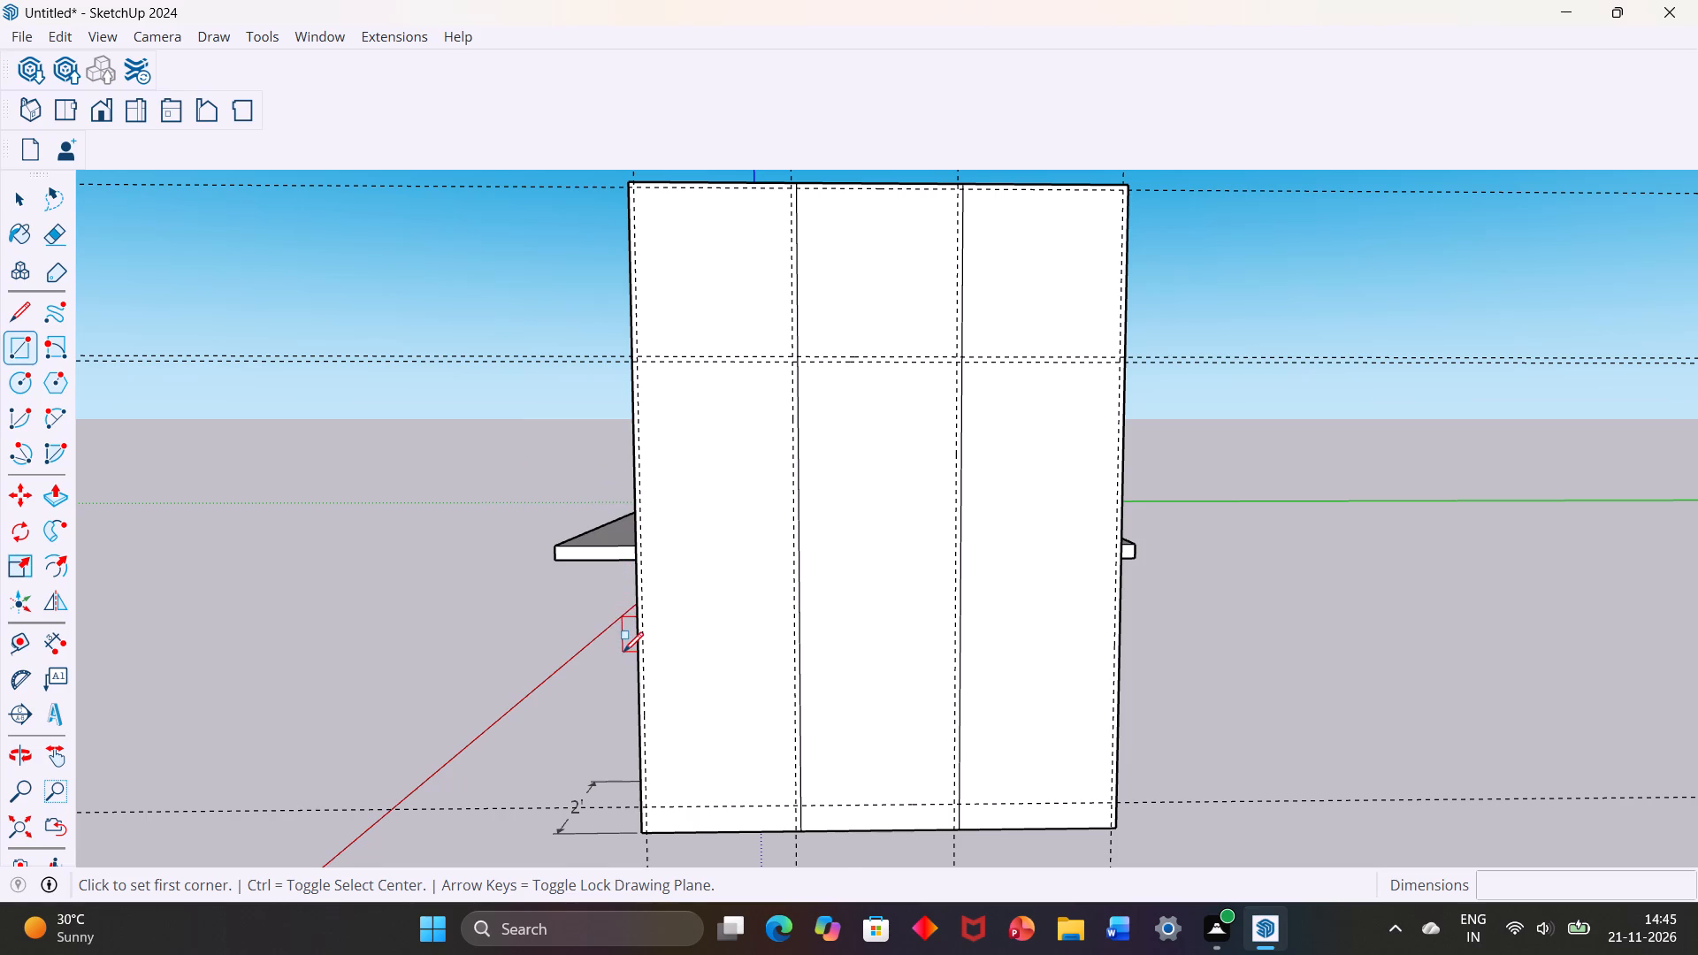
pyautogui.scroll(-3, 624, 652)
pyautogui.middleClick(639, 604)
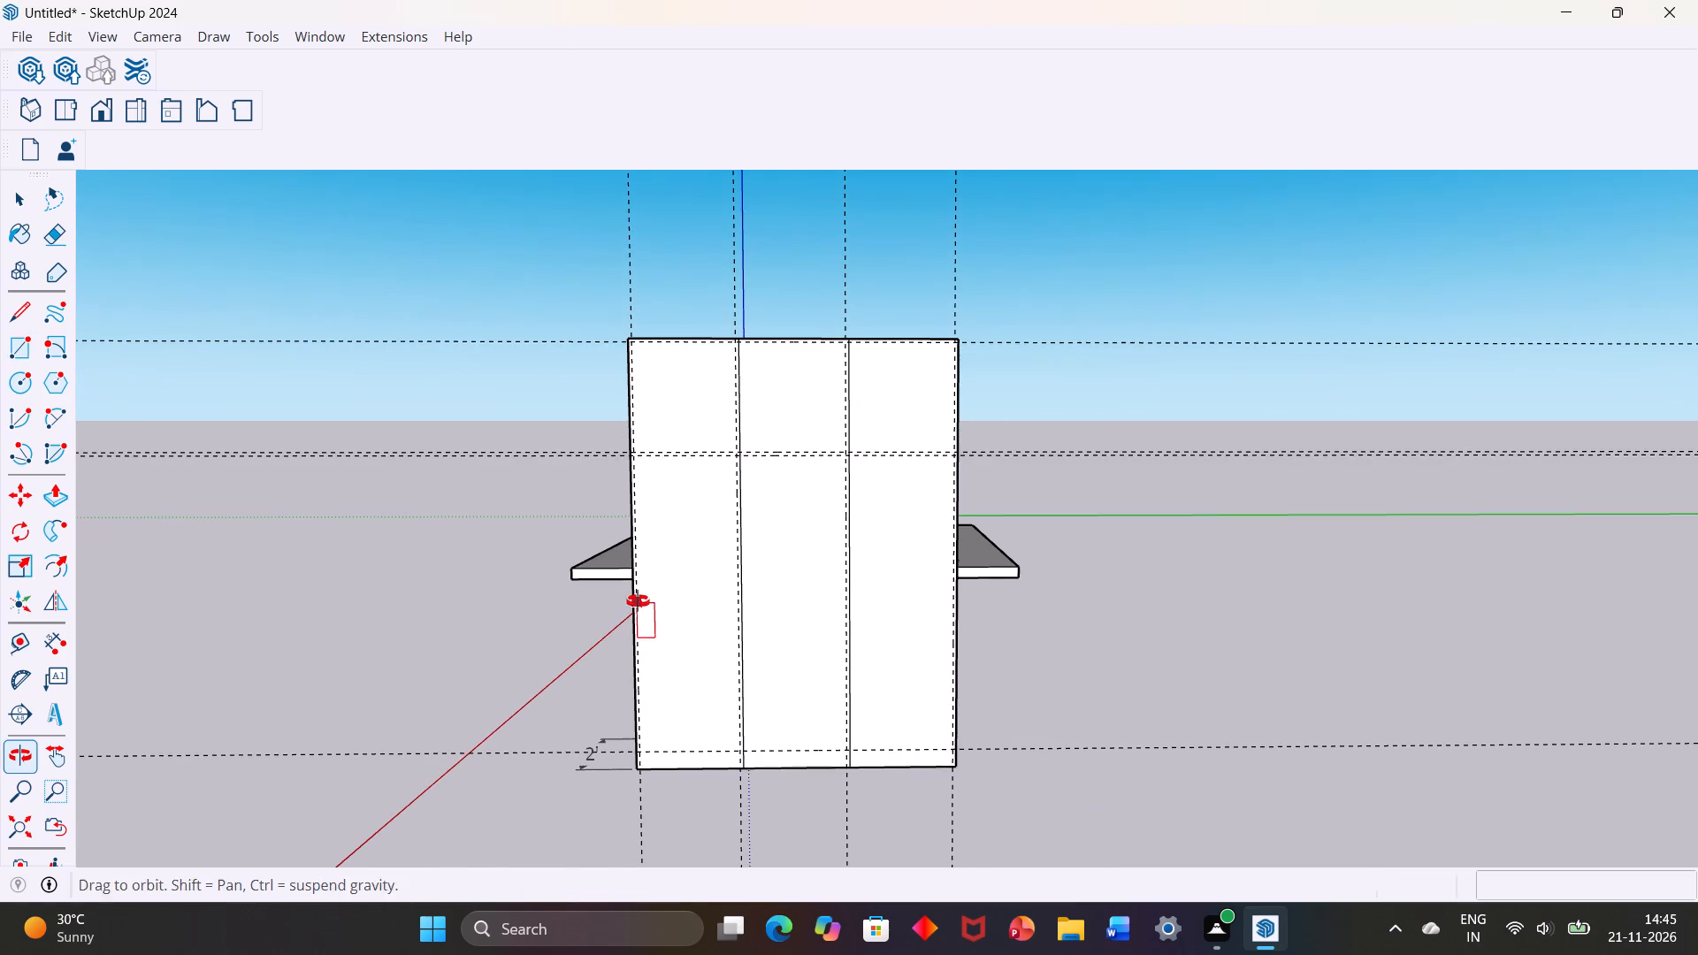
pyautogui.scroll(4, 944, 696)
pyautogui.scroll(6, 990, 756)
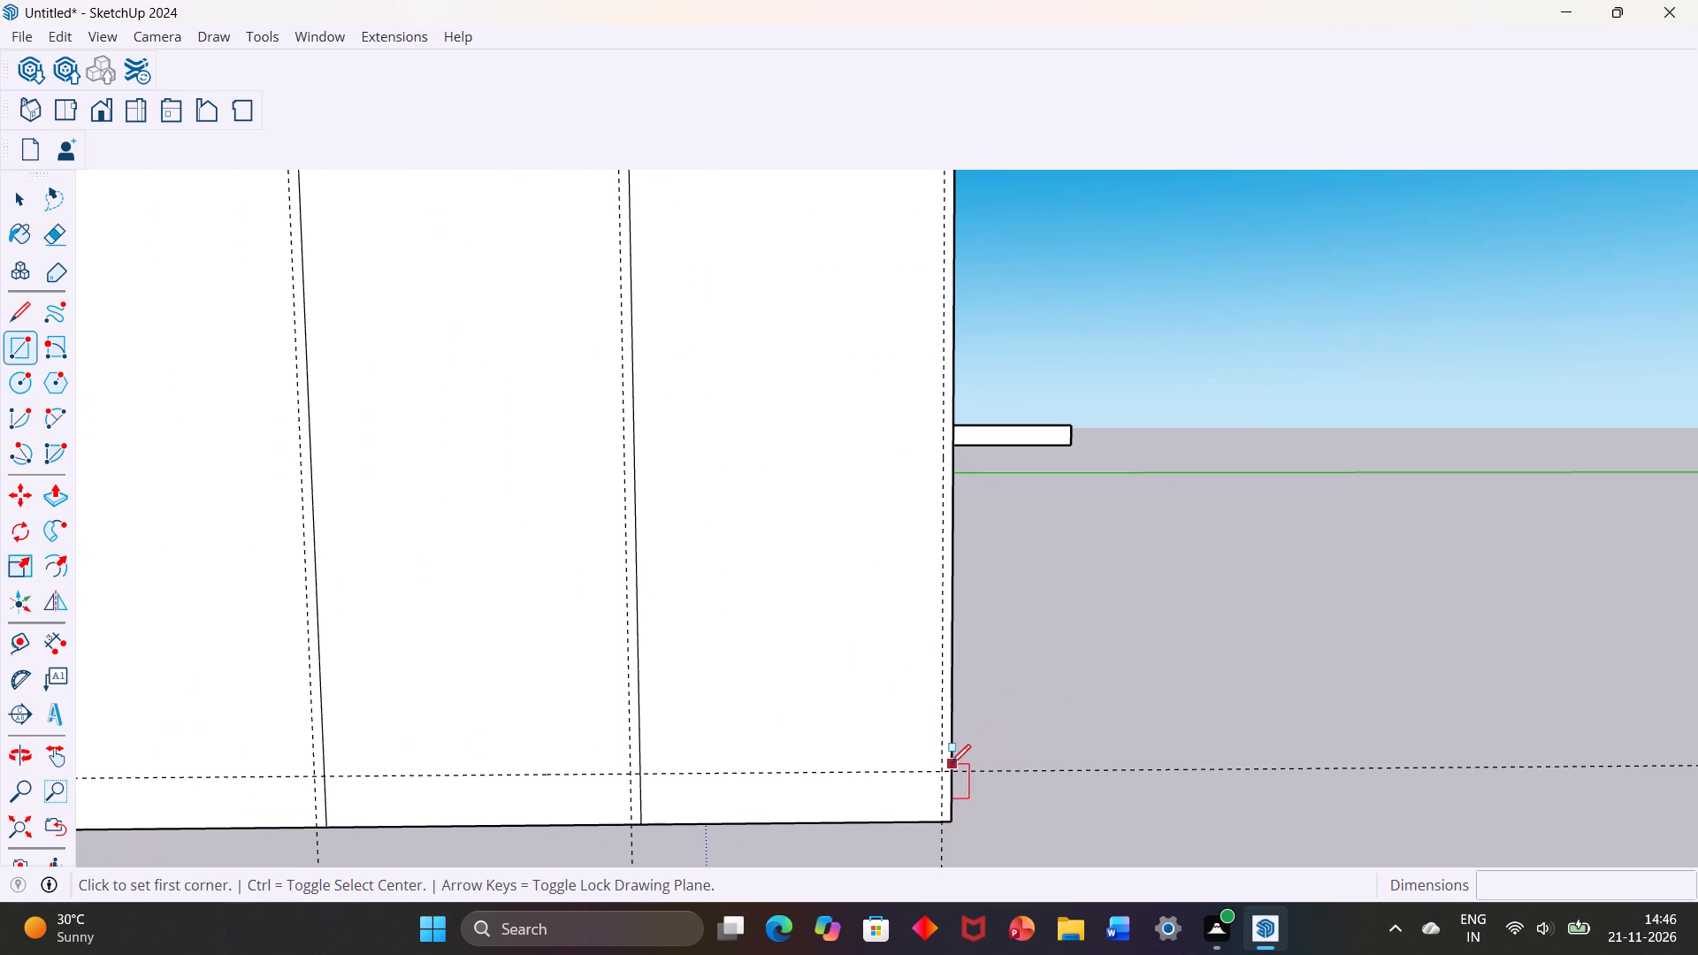
pyautogui.click(951, 771)
pyautogui.scroll(-11, 941, 631)
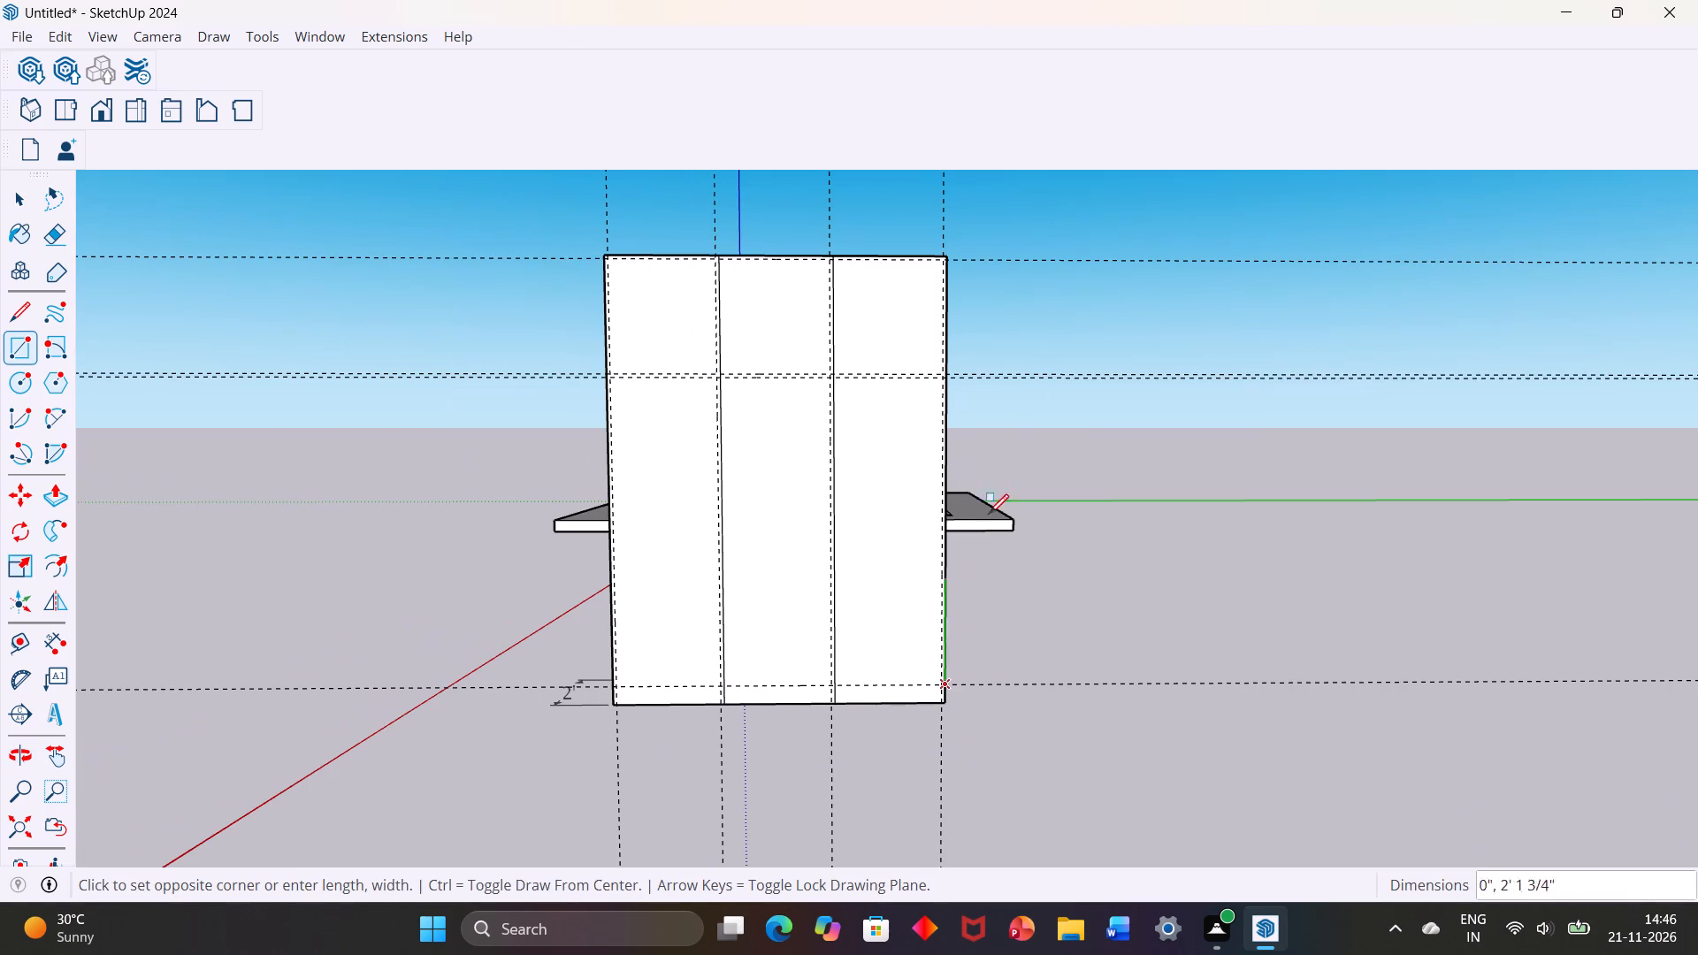
pyautogui.scroll(6, 952, 267)
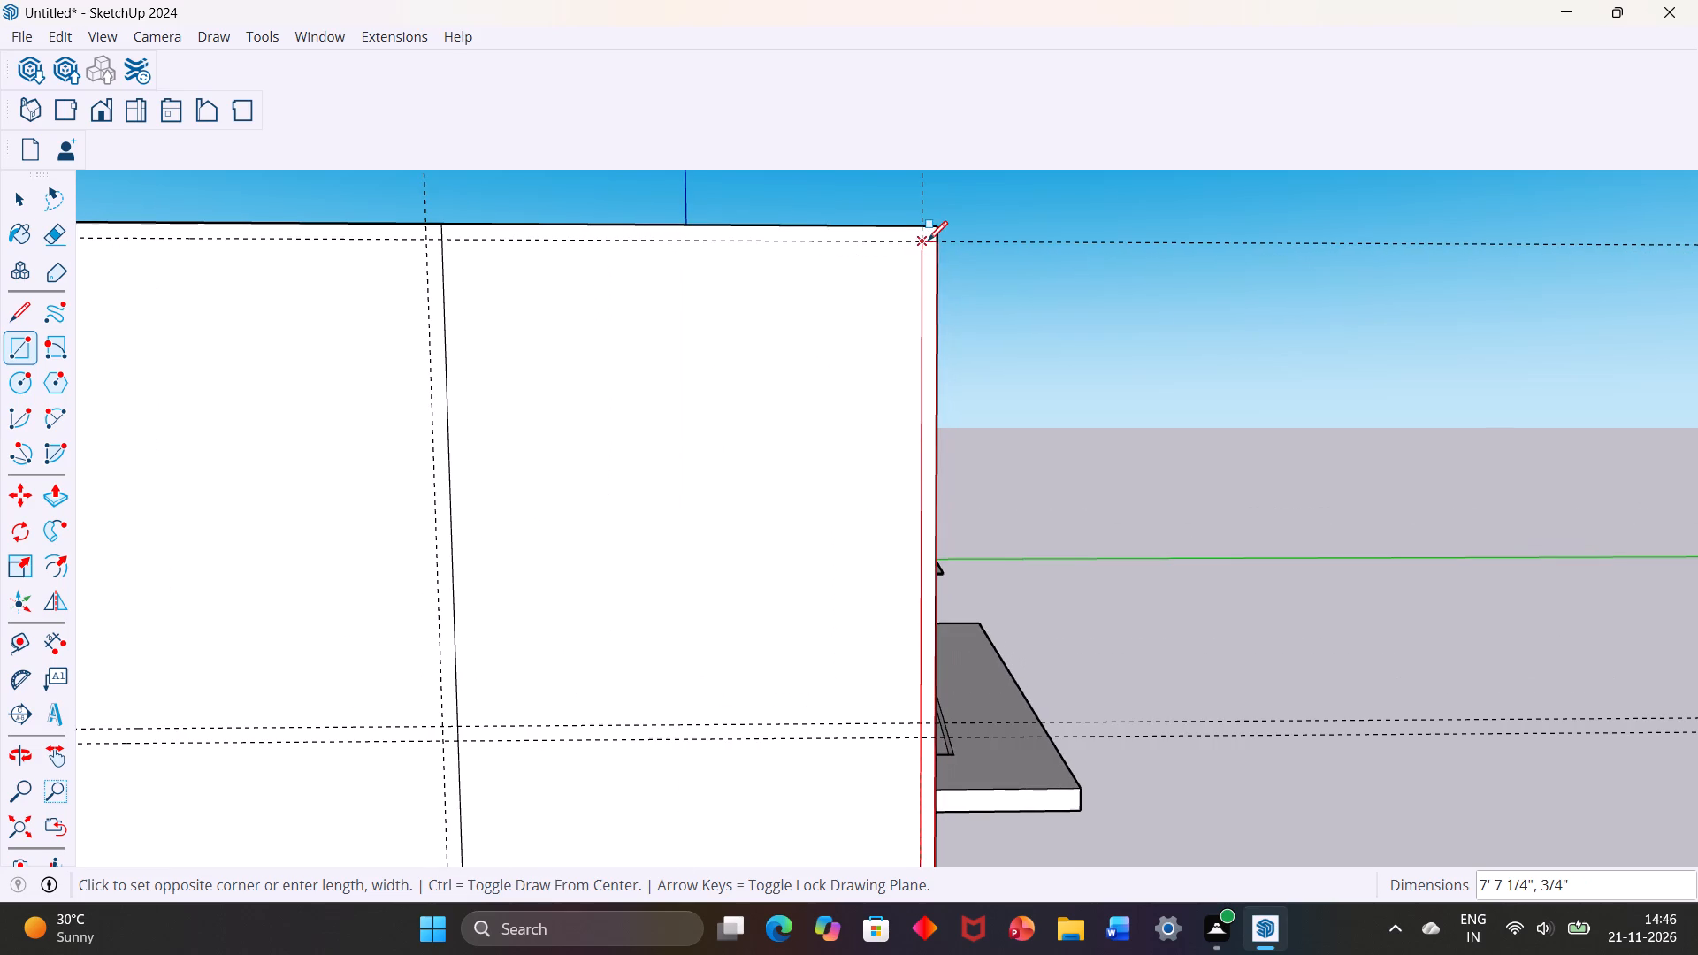
pyautogui.scroll(1, 932, 241)
pyautogui.click(922, 241)
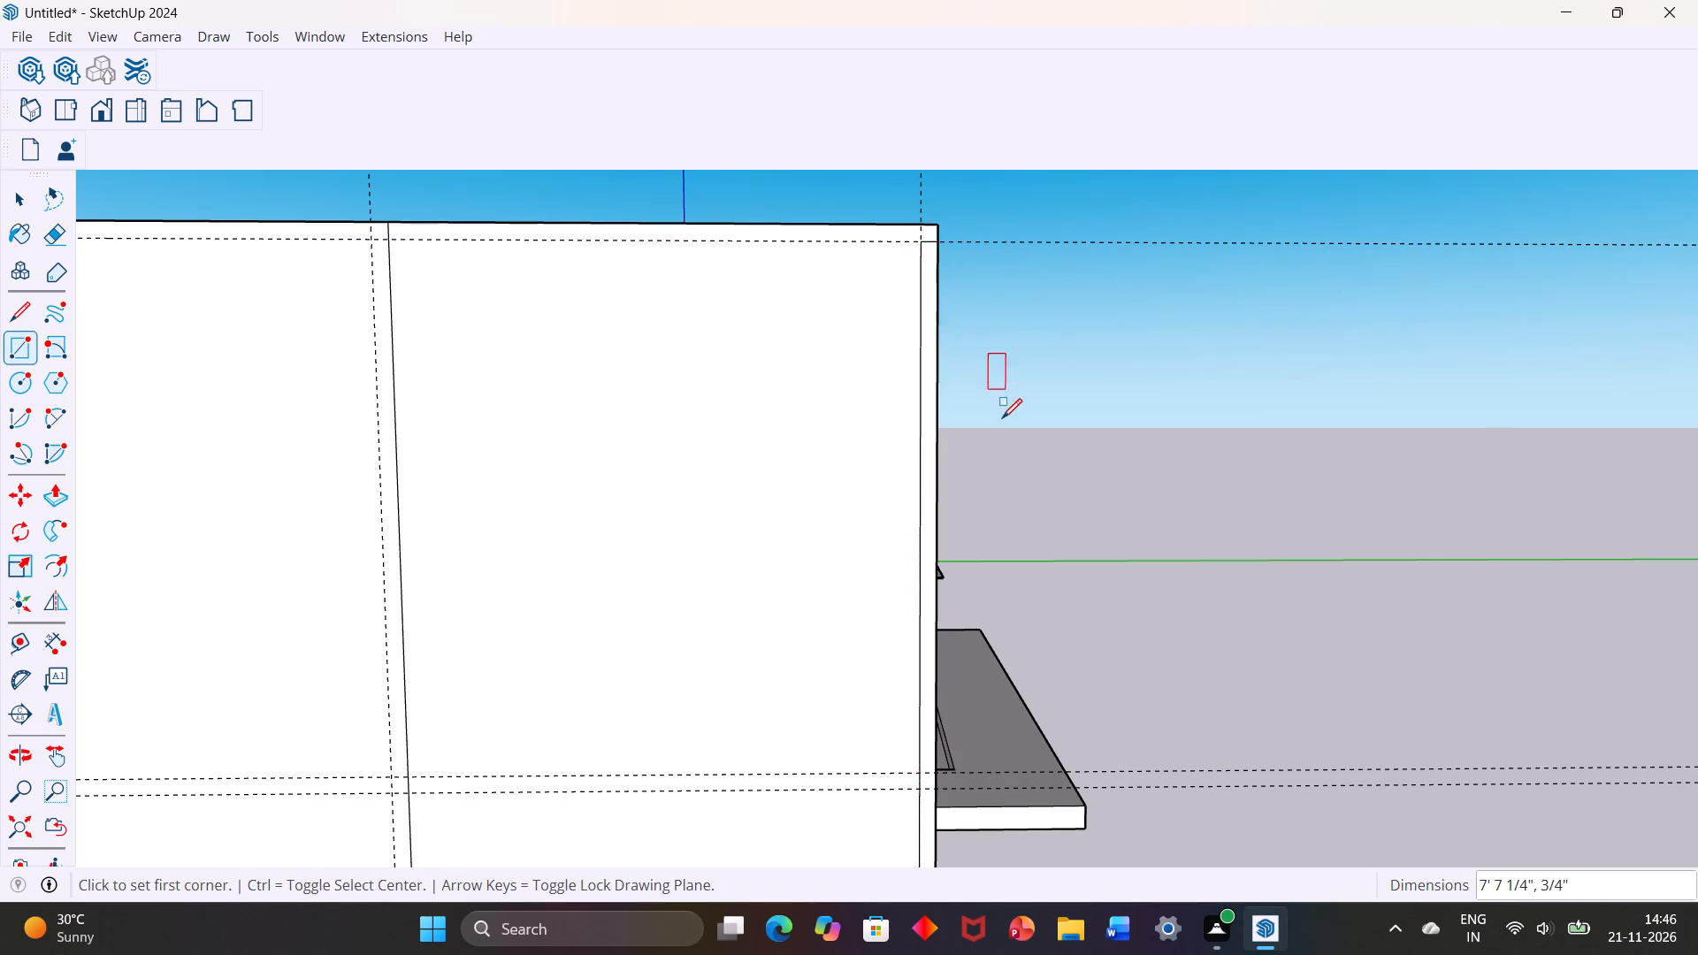
pyautogui.scroll(-5, 1002, 418)
pyautogui.scroll(-4, 917, 510)
pyautogui.moveTo(891, 668); pyautogui.dragTo(874, 522, button='middle')
pyautogui.scroll(2, 864, 540)
pyautogui.moveTo(864, 546); pyautogui.dragTo(864, 636, button='middle')
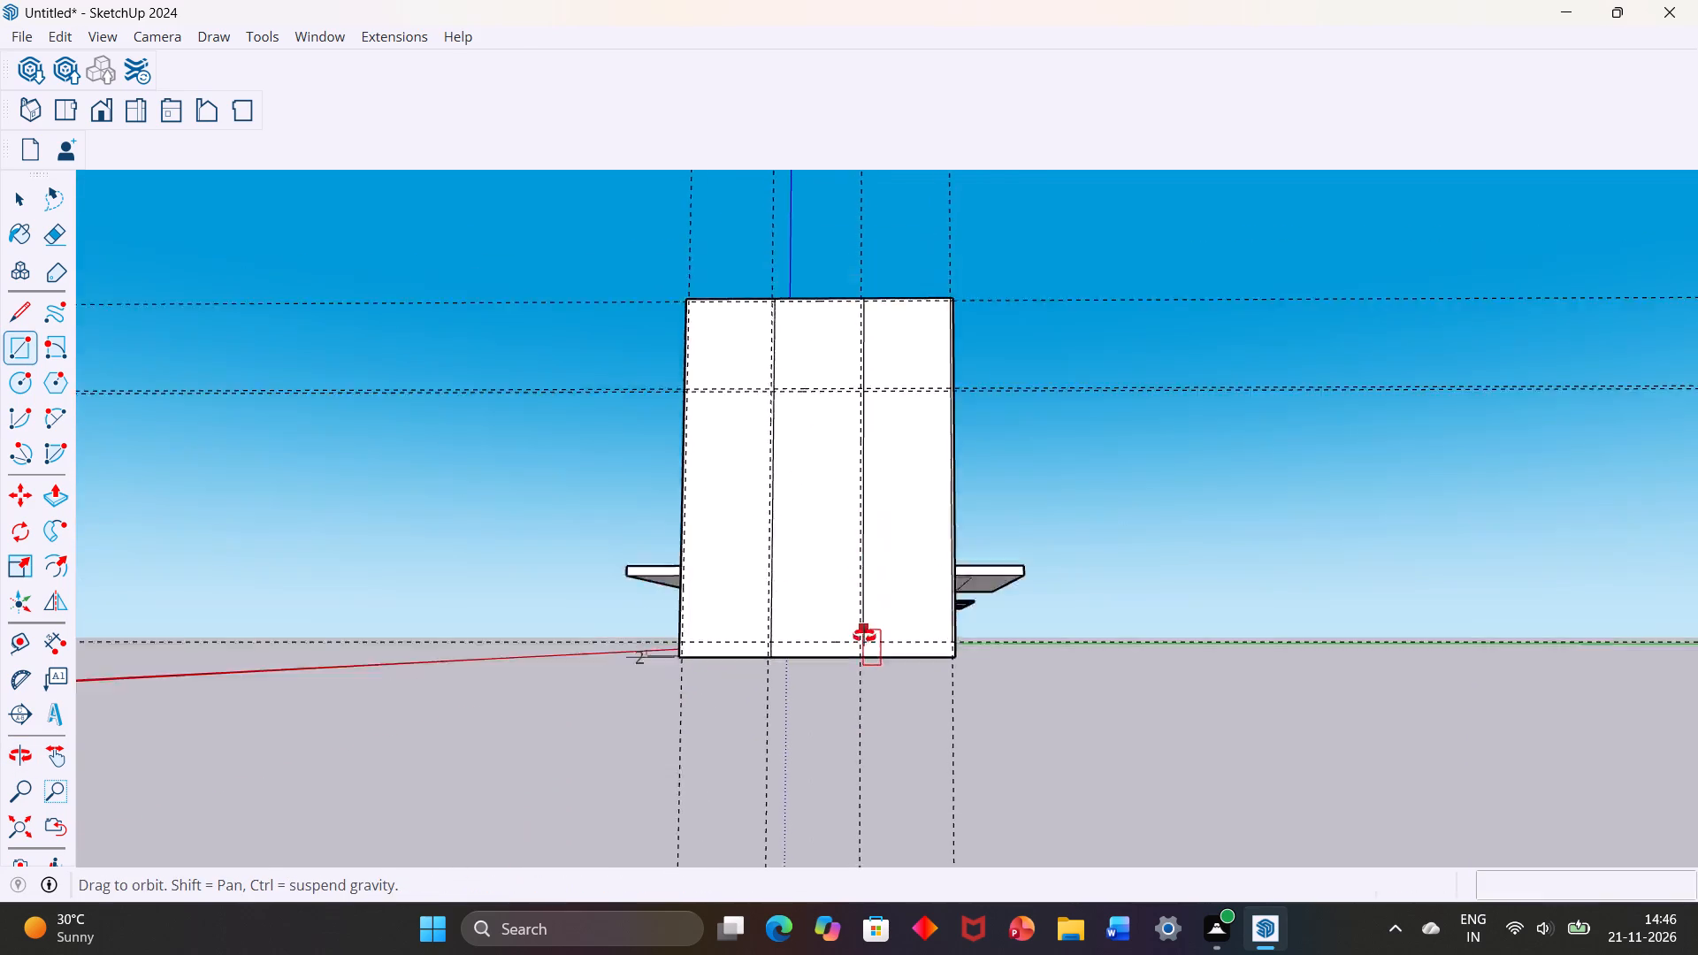
pyautogui.moveTo(864, 636); pyautogui.dragTo(876, 672, button='middle')
pyautogui.scroll(1, 871, 655)
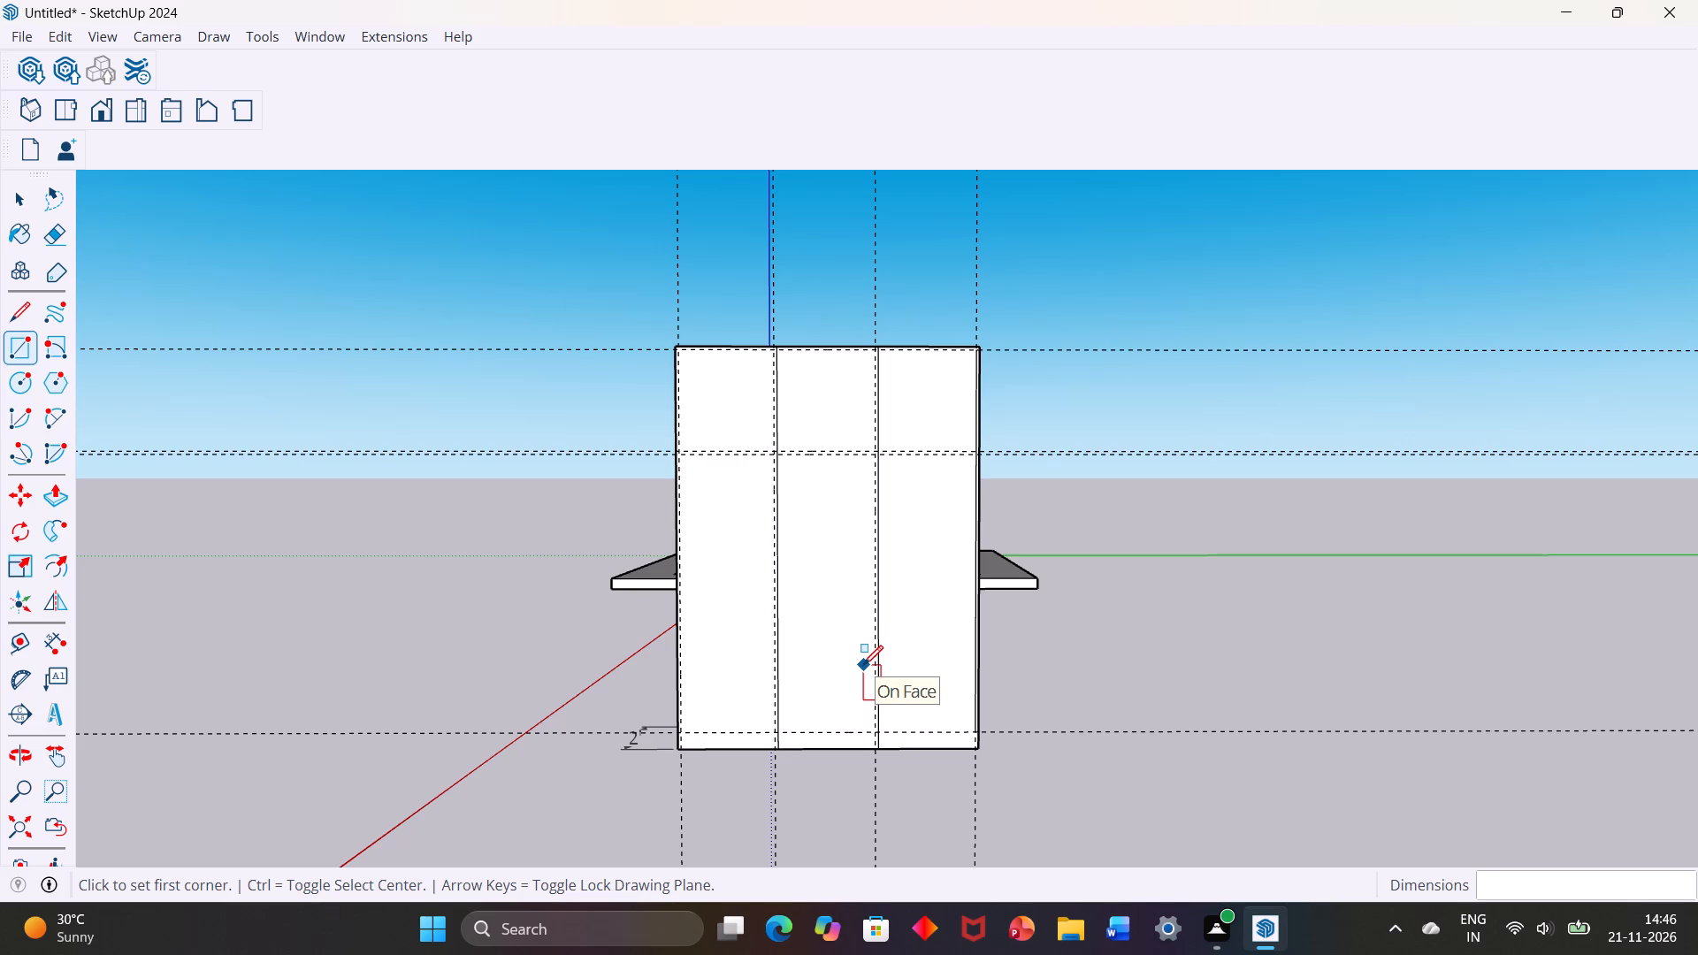
pyautogui.scroll(-2, 864, 668)
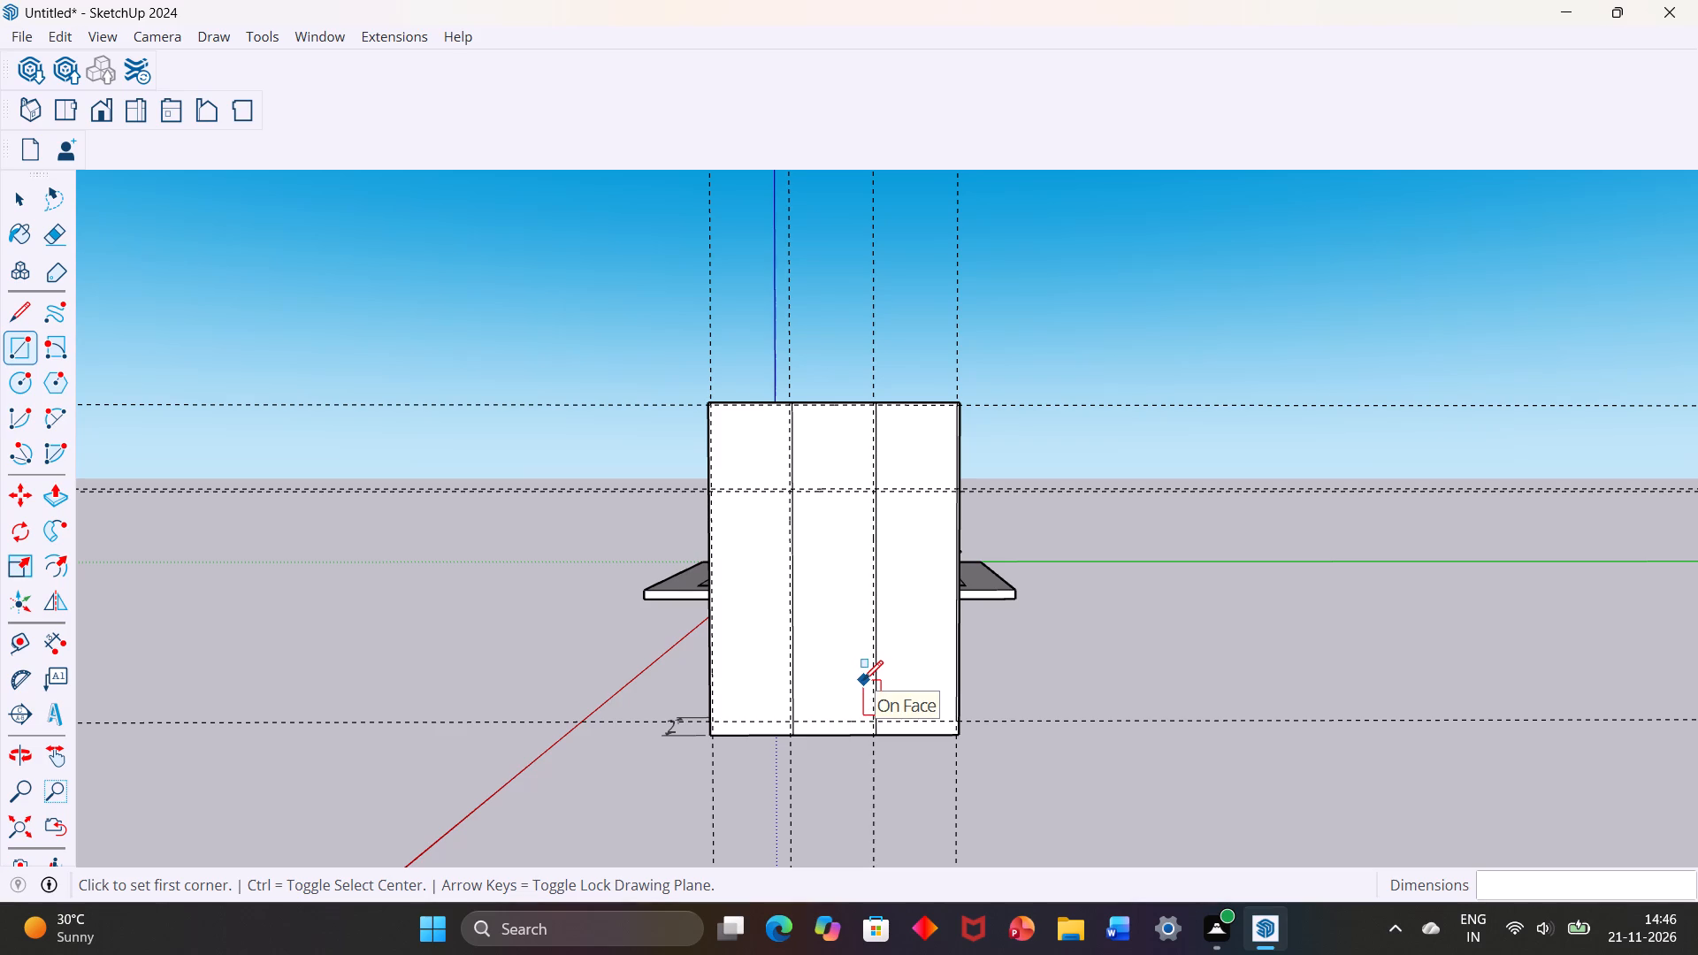
pyautogui.press('space')
# Draw a matching 7' 7 1/4" by 3/4" rectangle along the front face's outer edge beside the 2' dimension, between the bottom and top guides.
pyautogui.scroll(-3, 844, 563)
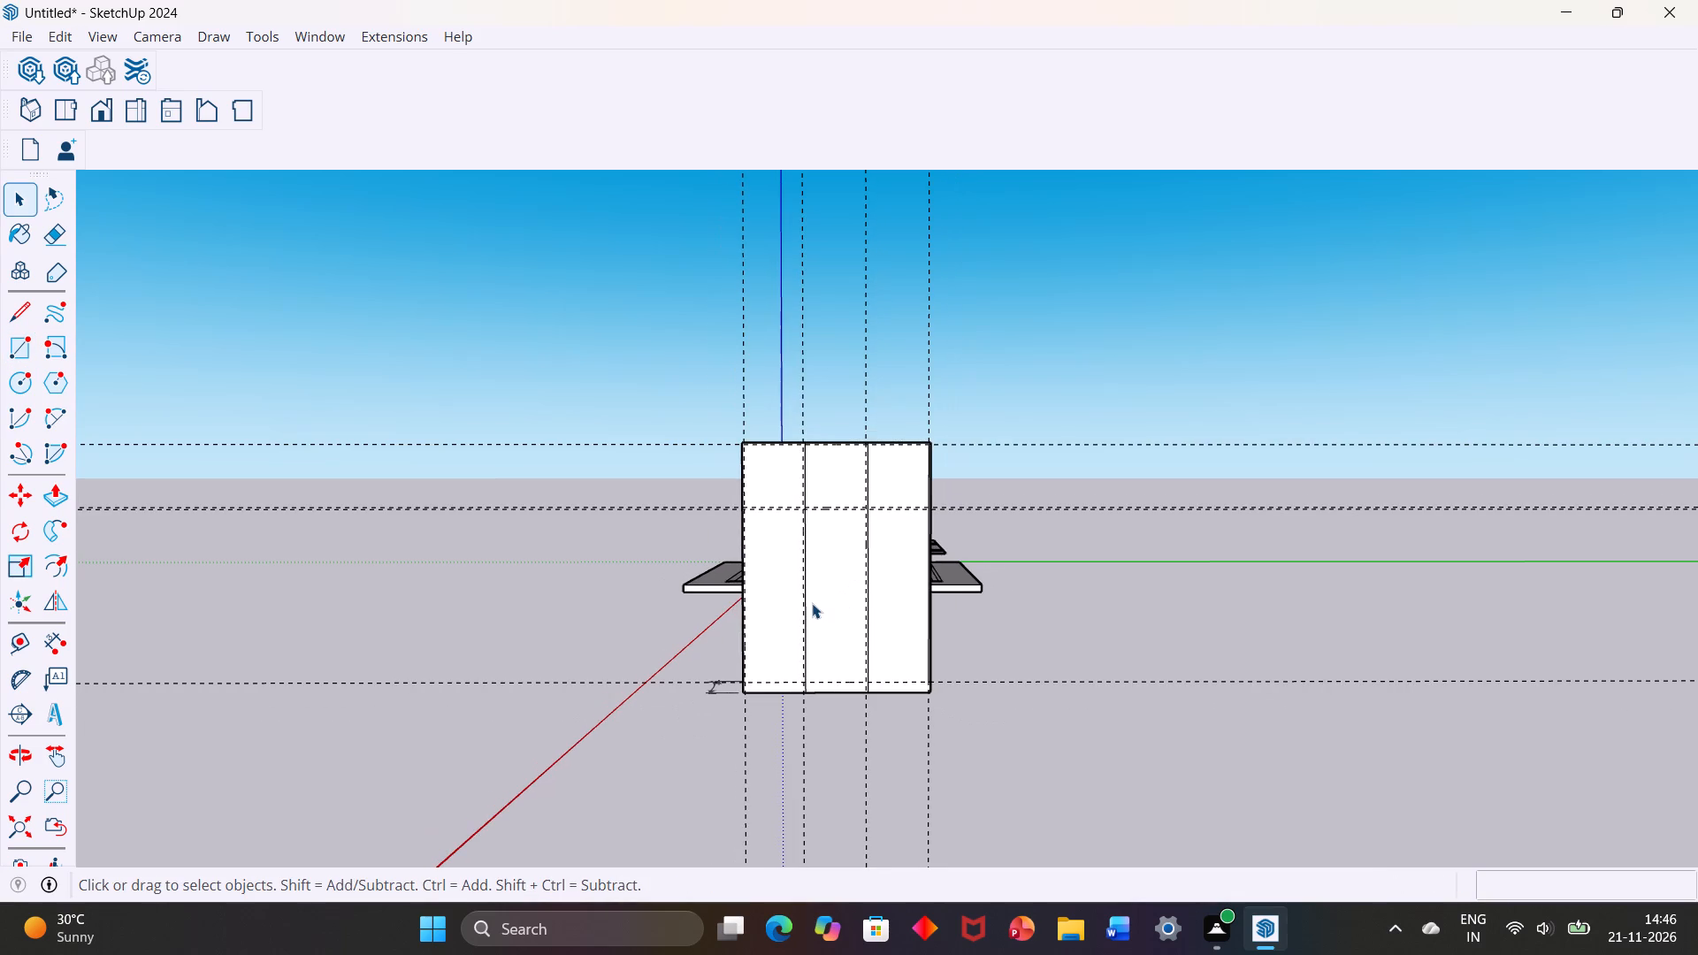
pyautogui.scroll(-4, 812, 603)
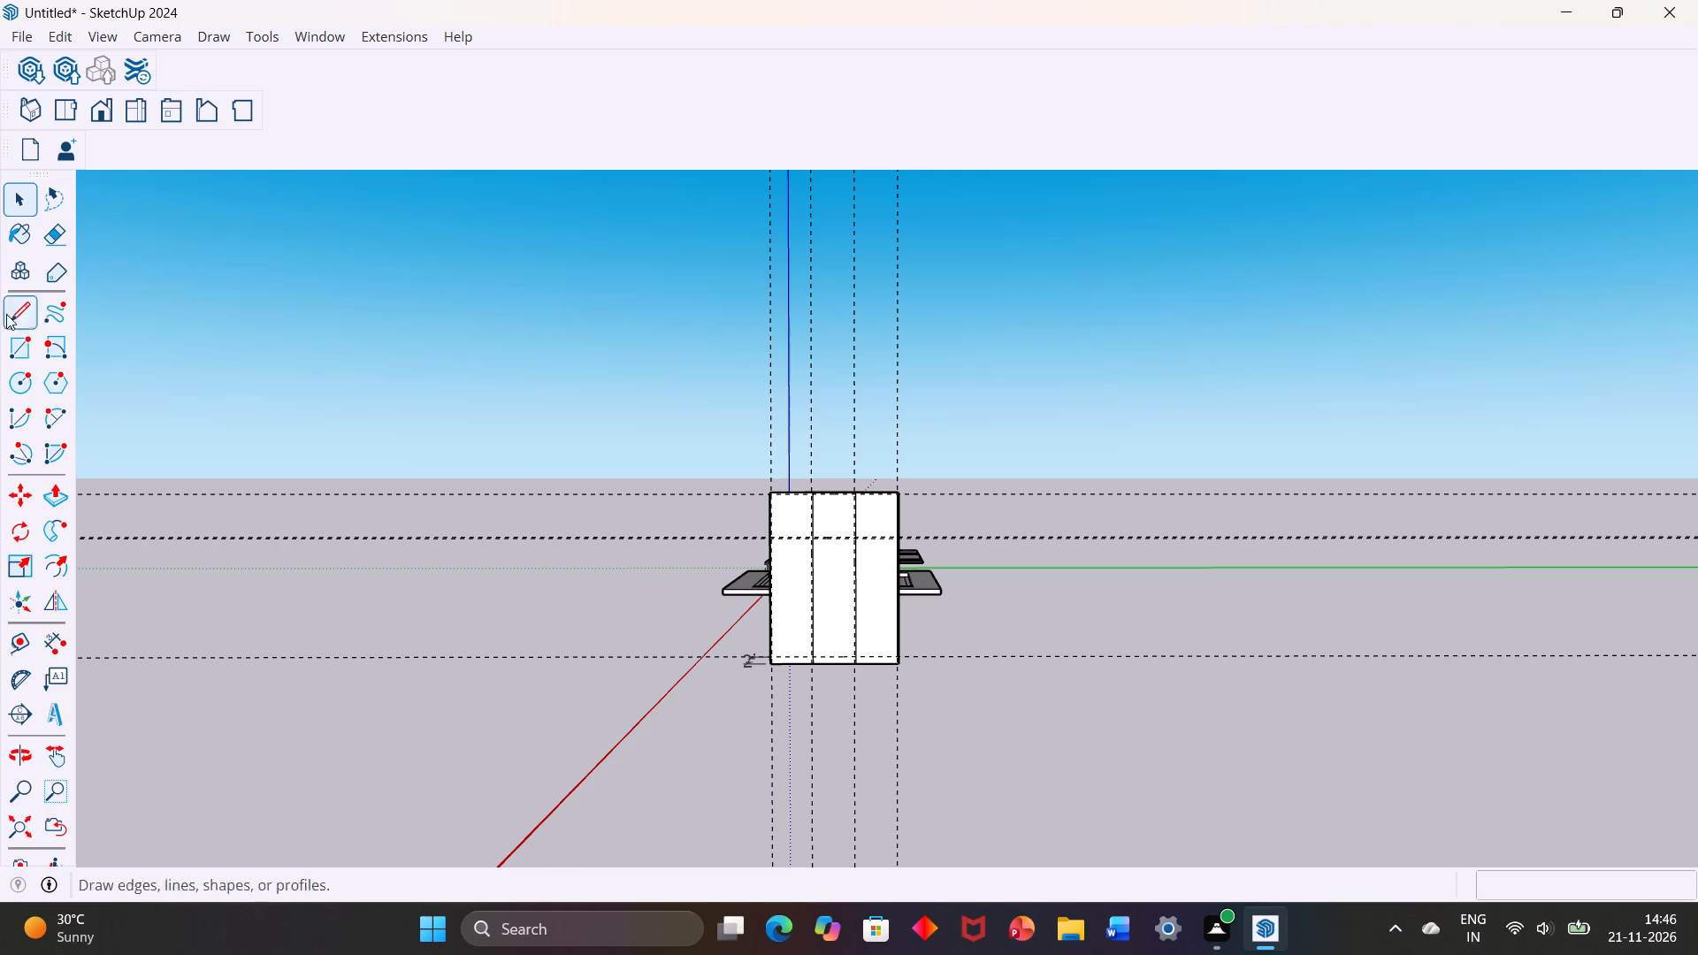
pyautogui.click(20, 341)
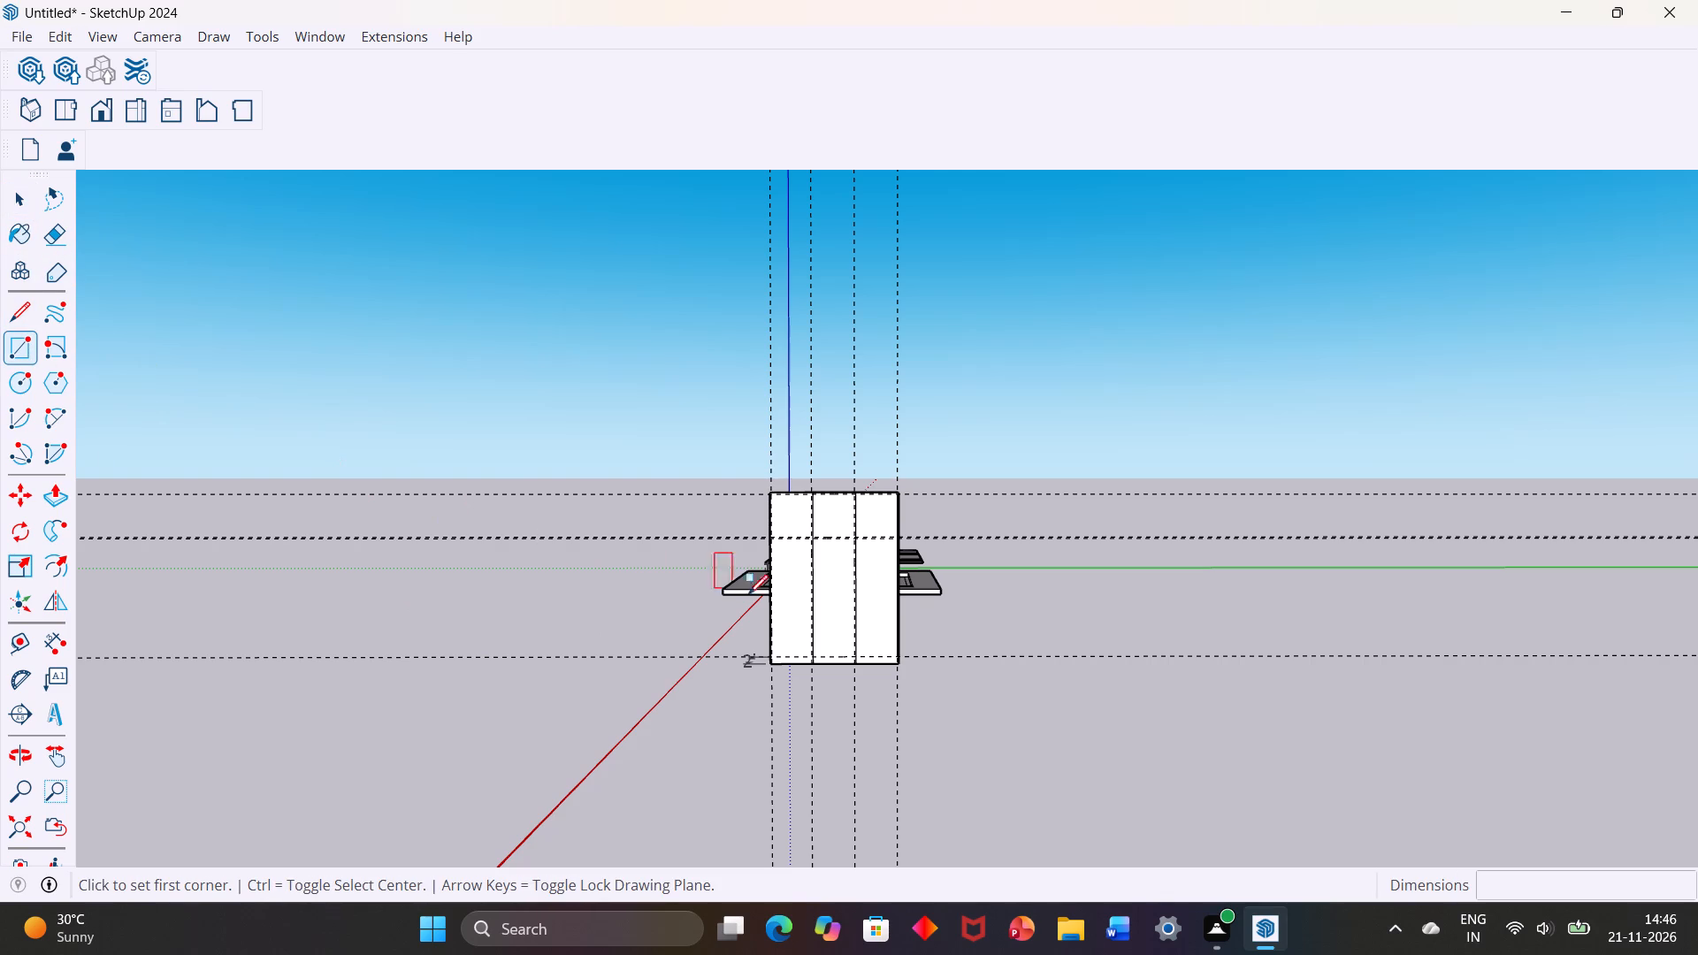
pyautogui.scroll(20, 792, 607)
pyautogui.scroll(2, 792, 607)
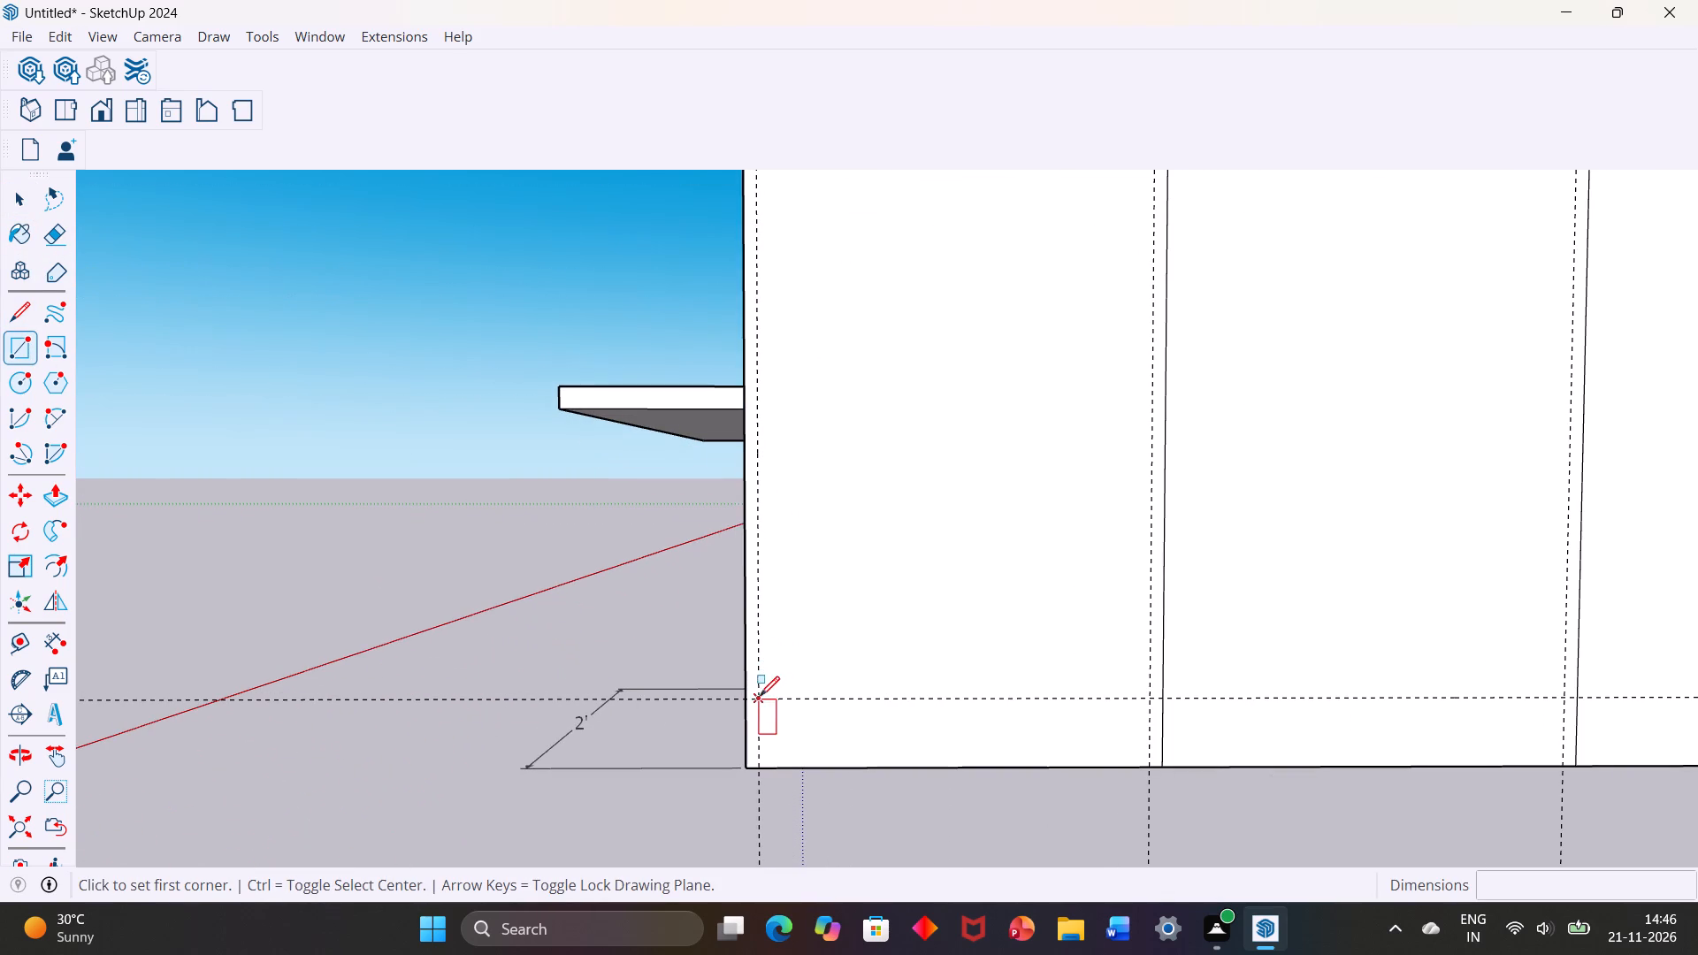
pyautogui.click(758, 697)
pyautogui.scroll(-2, 722, 630)
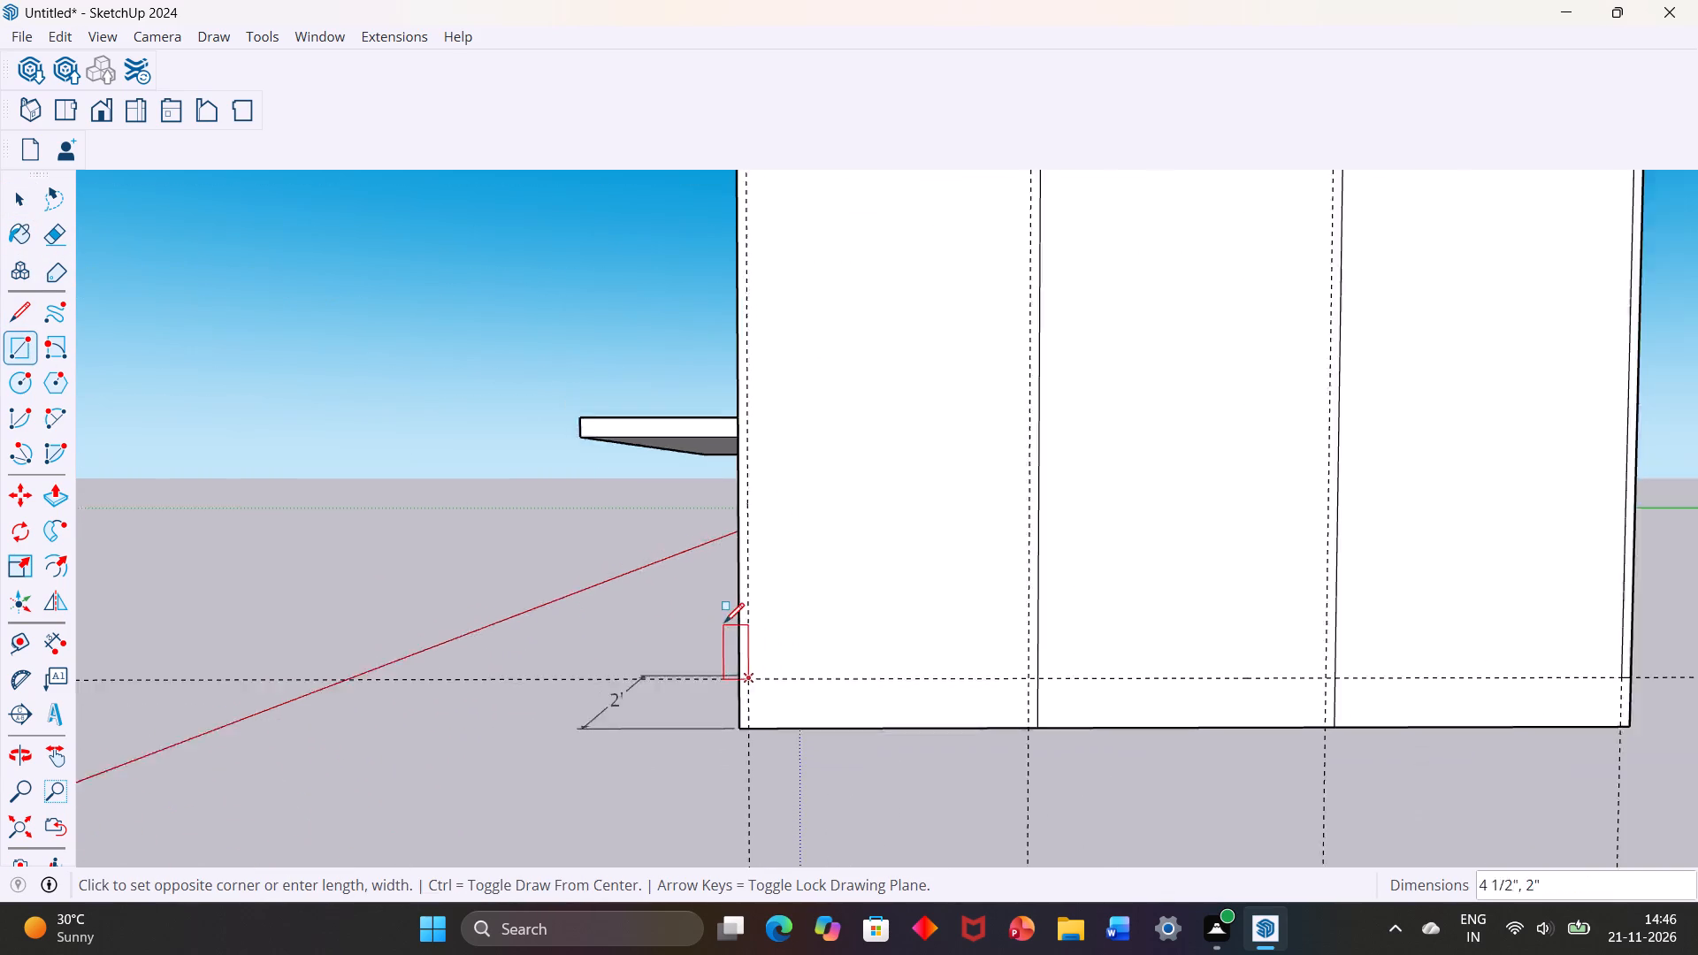
pyautogui.scroll(-7, 724, 623)
pyautogui.scroll(-2, 747, 276)
pyautogui.scroll(8, 739, 250)
pyautogui.scroll(-14, 748, 283)
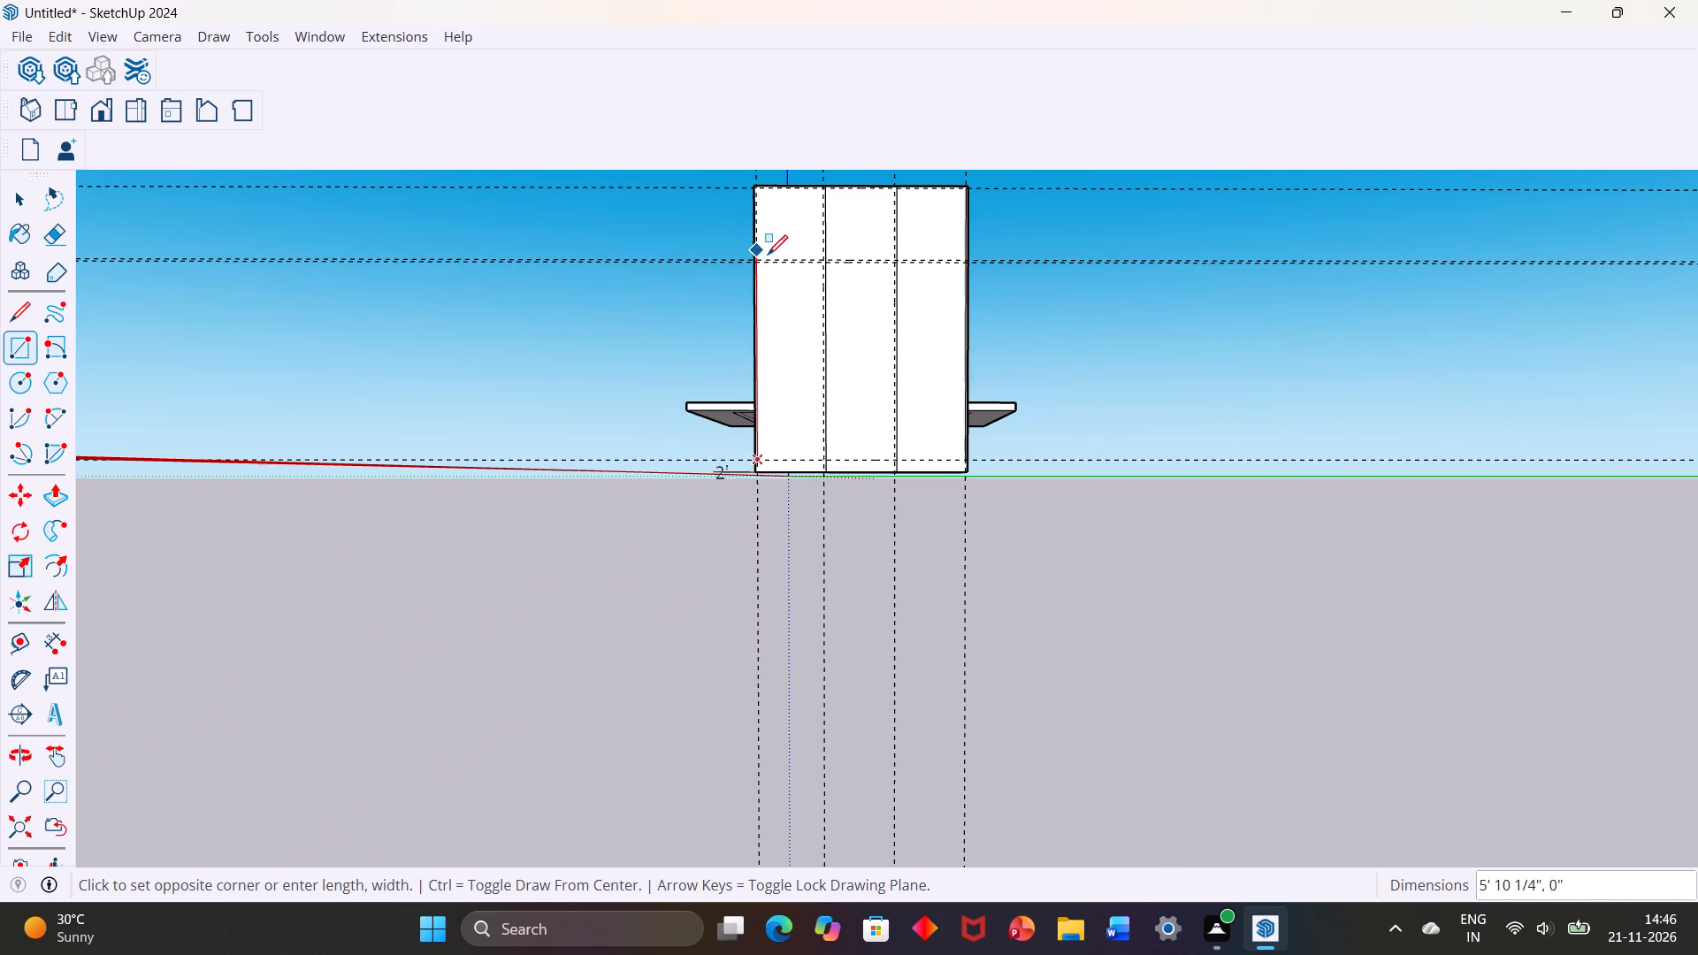
pyautogui.scroll(8, 758, 184)
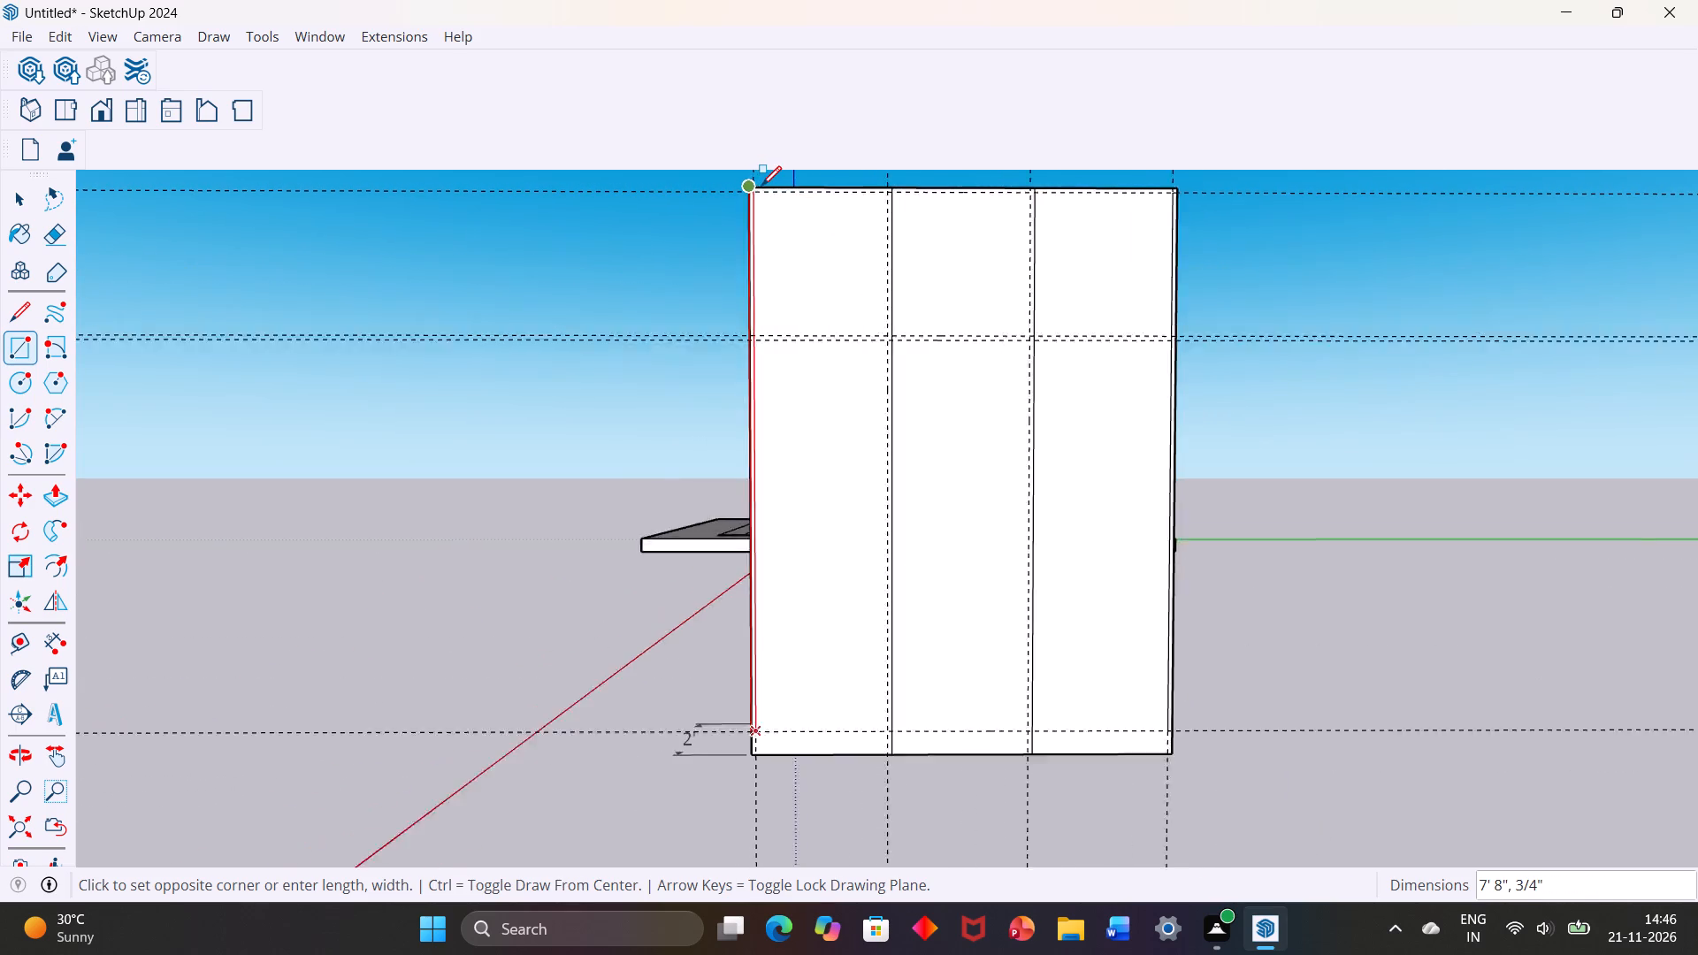
pyautogui.scroll(8, 761, 186)
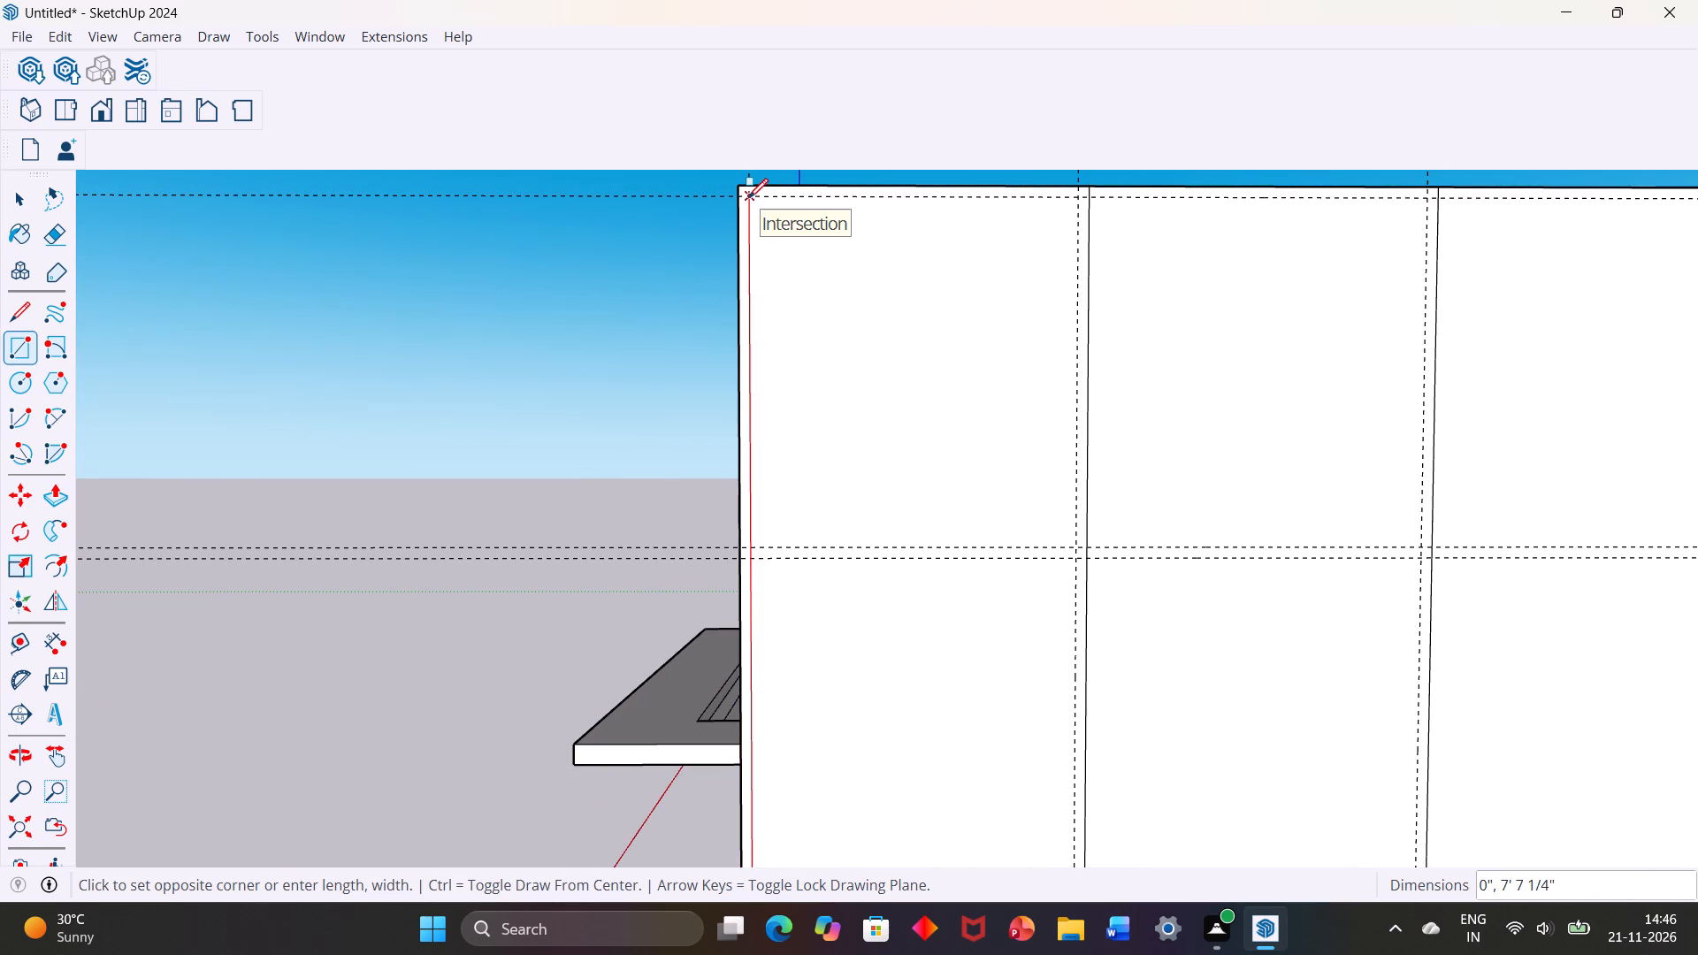
pyautogui.scroll(3, 748, 198)
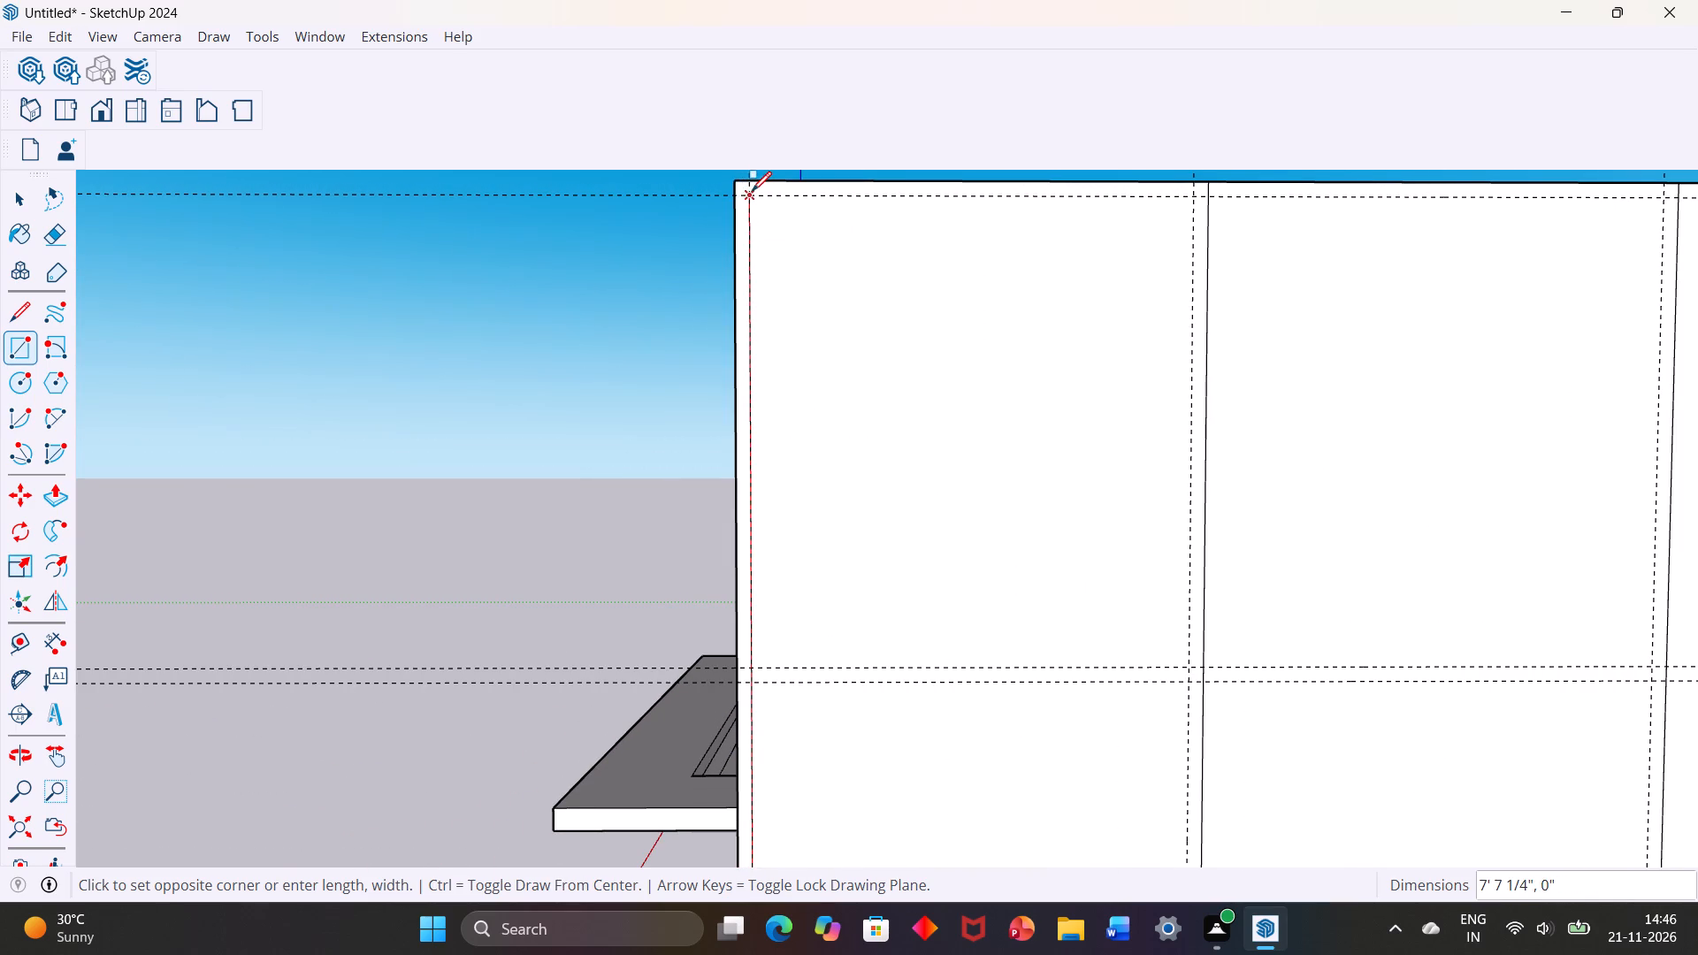
pyautogui.click(738, 198)
pyautogui.scroll(-4, 761, 202)
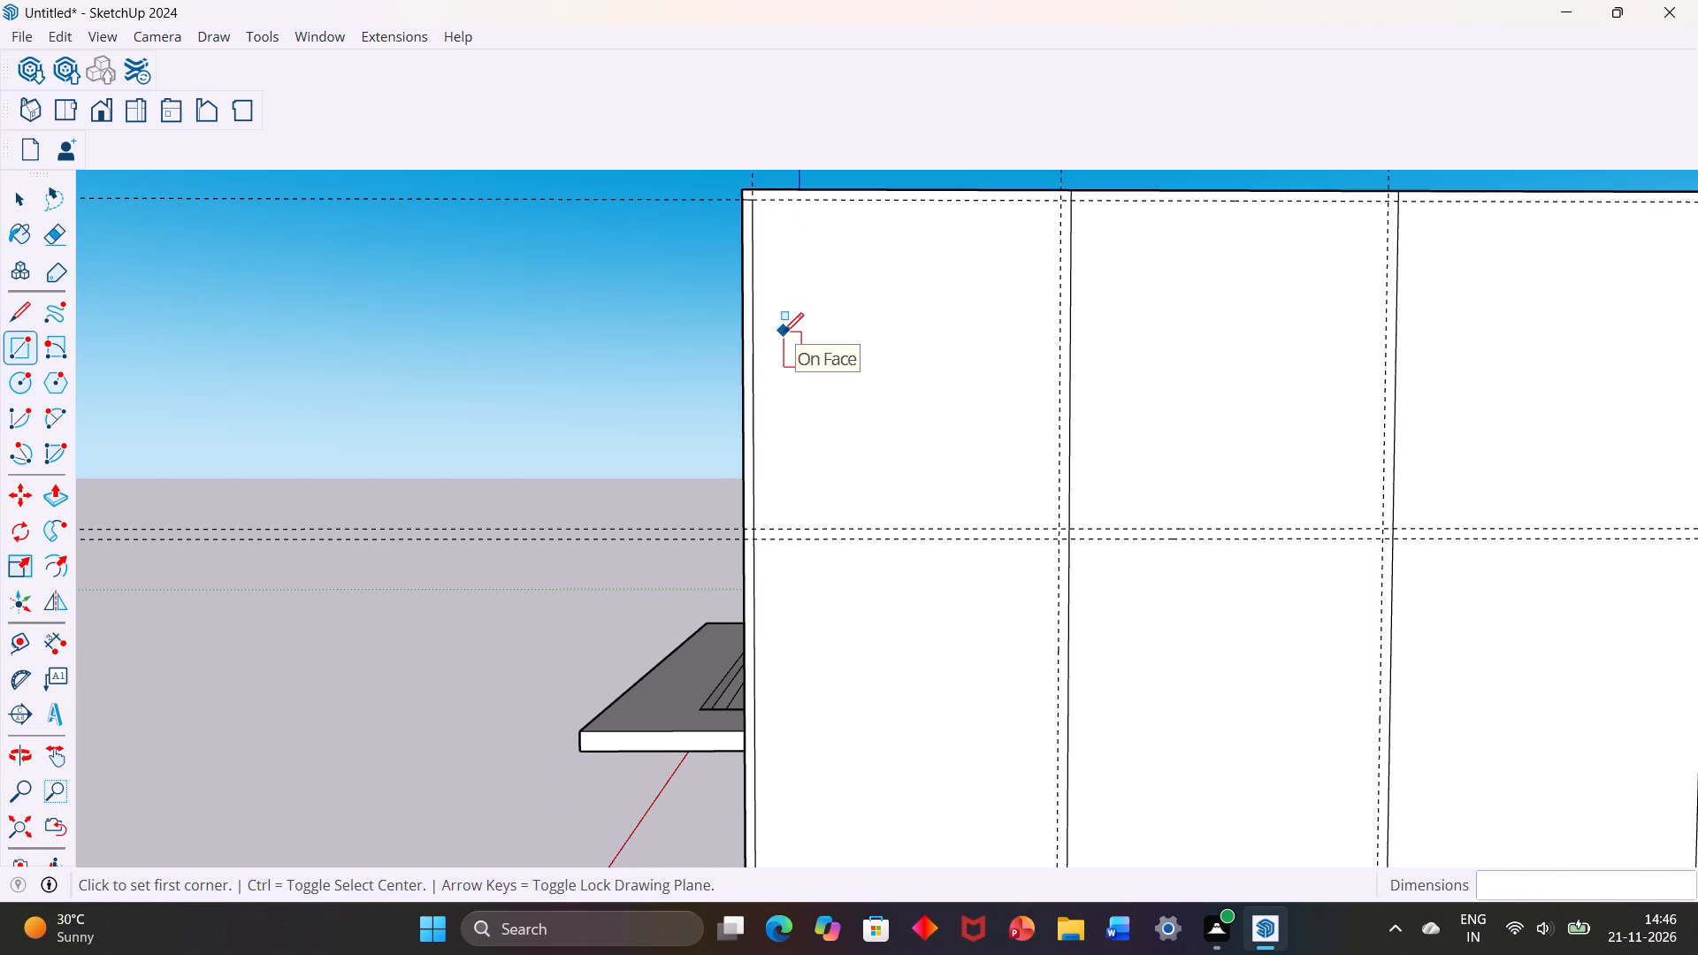
pyautogui.press('space')
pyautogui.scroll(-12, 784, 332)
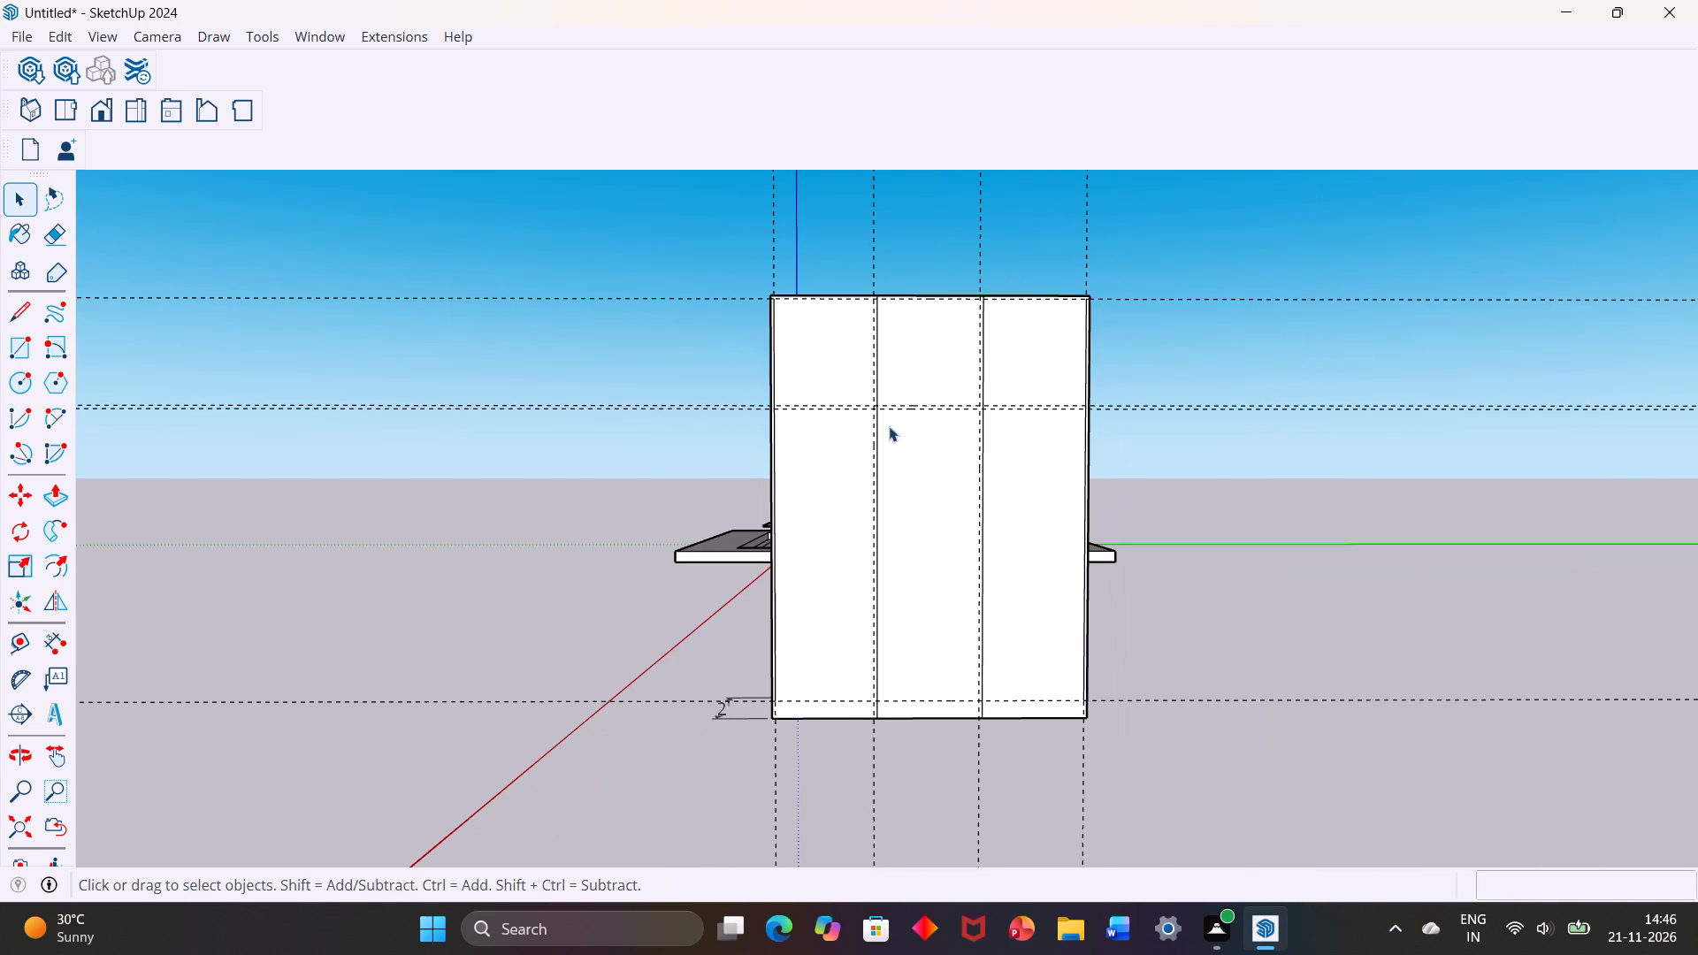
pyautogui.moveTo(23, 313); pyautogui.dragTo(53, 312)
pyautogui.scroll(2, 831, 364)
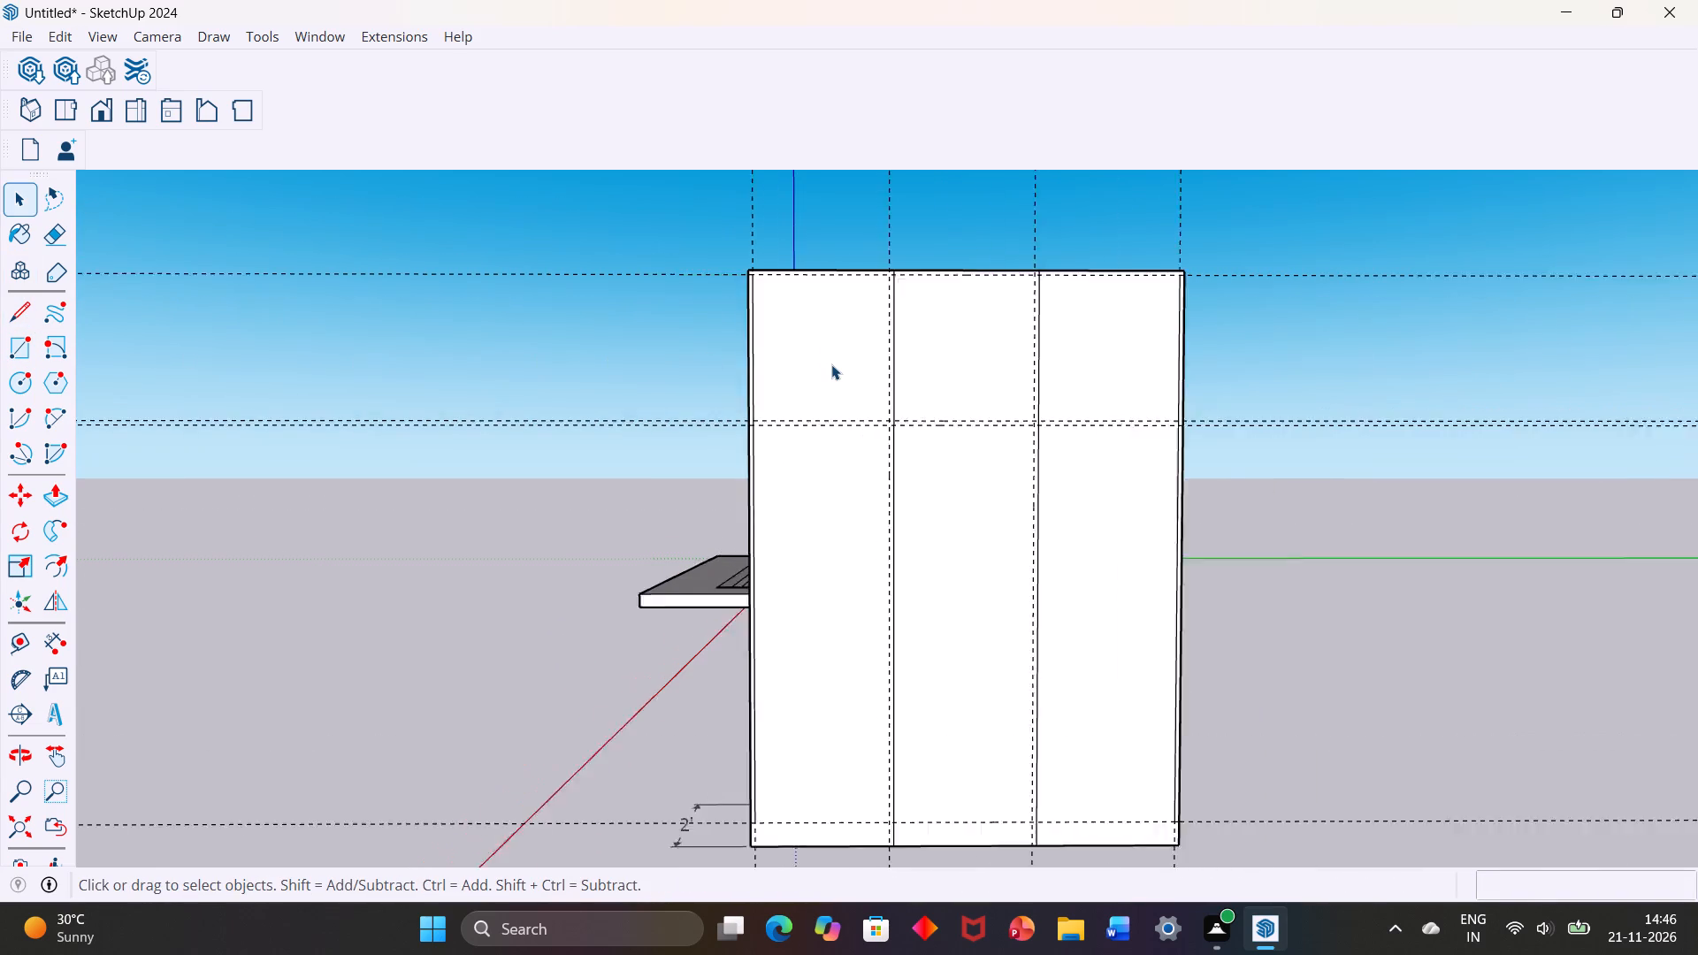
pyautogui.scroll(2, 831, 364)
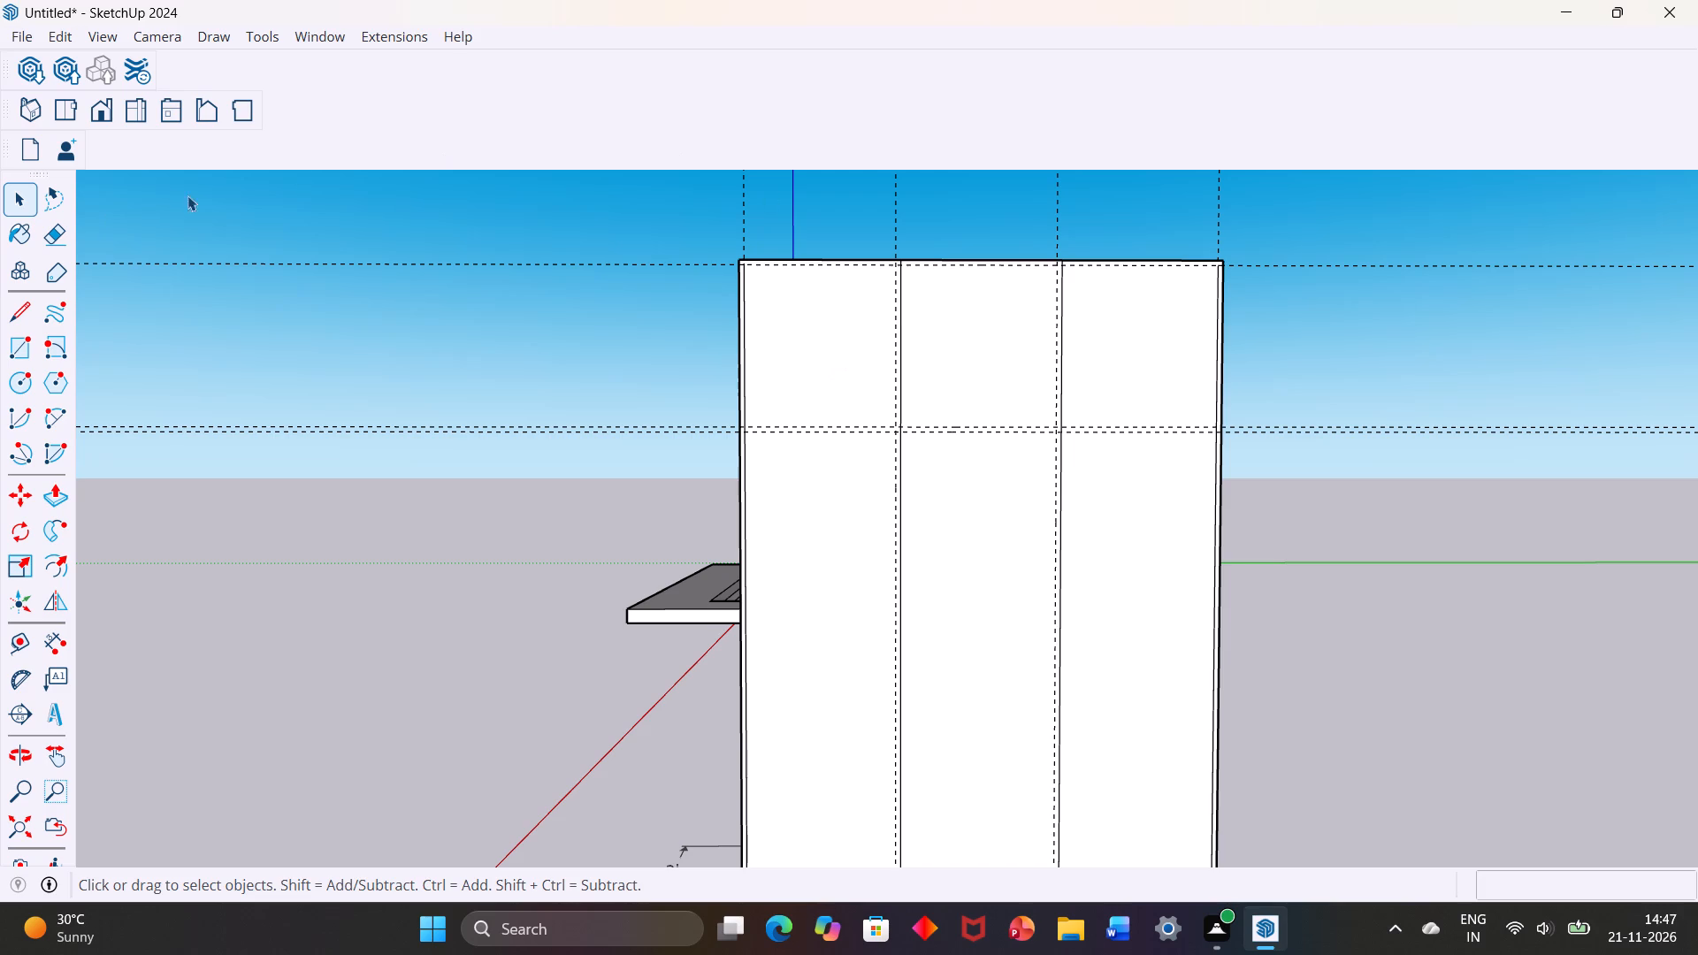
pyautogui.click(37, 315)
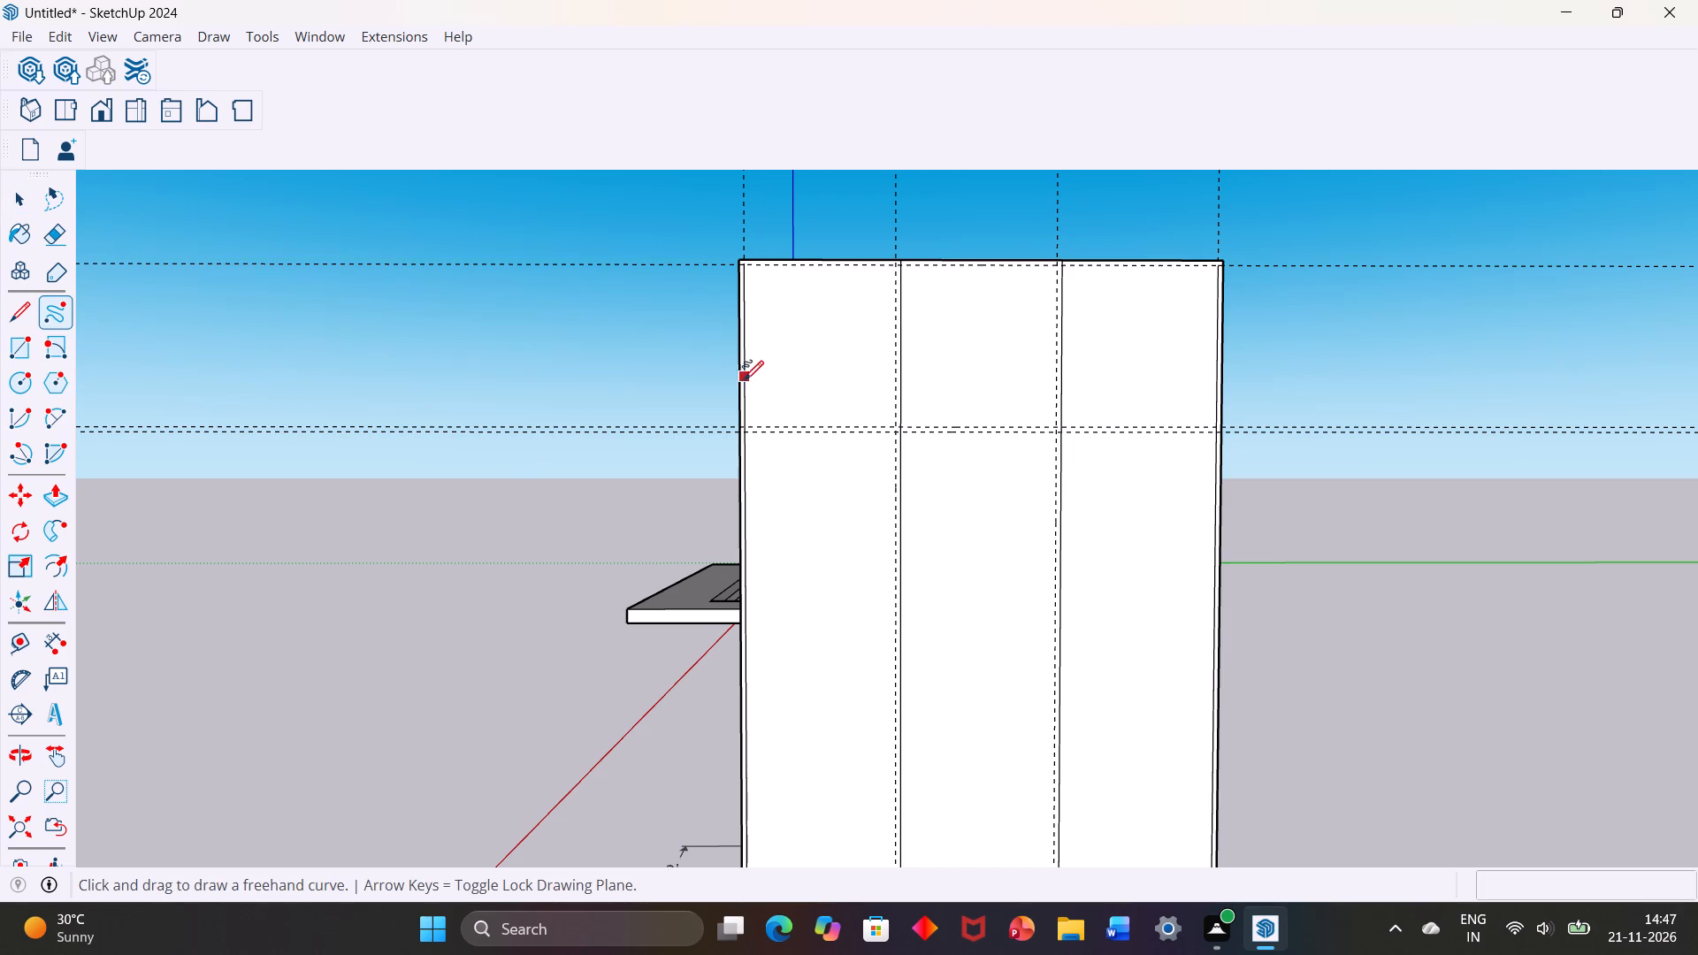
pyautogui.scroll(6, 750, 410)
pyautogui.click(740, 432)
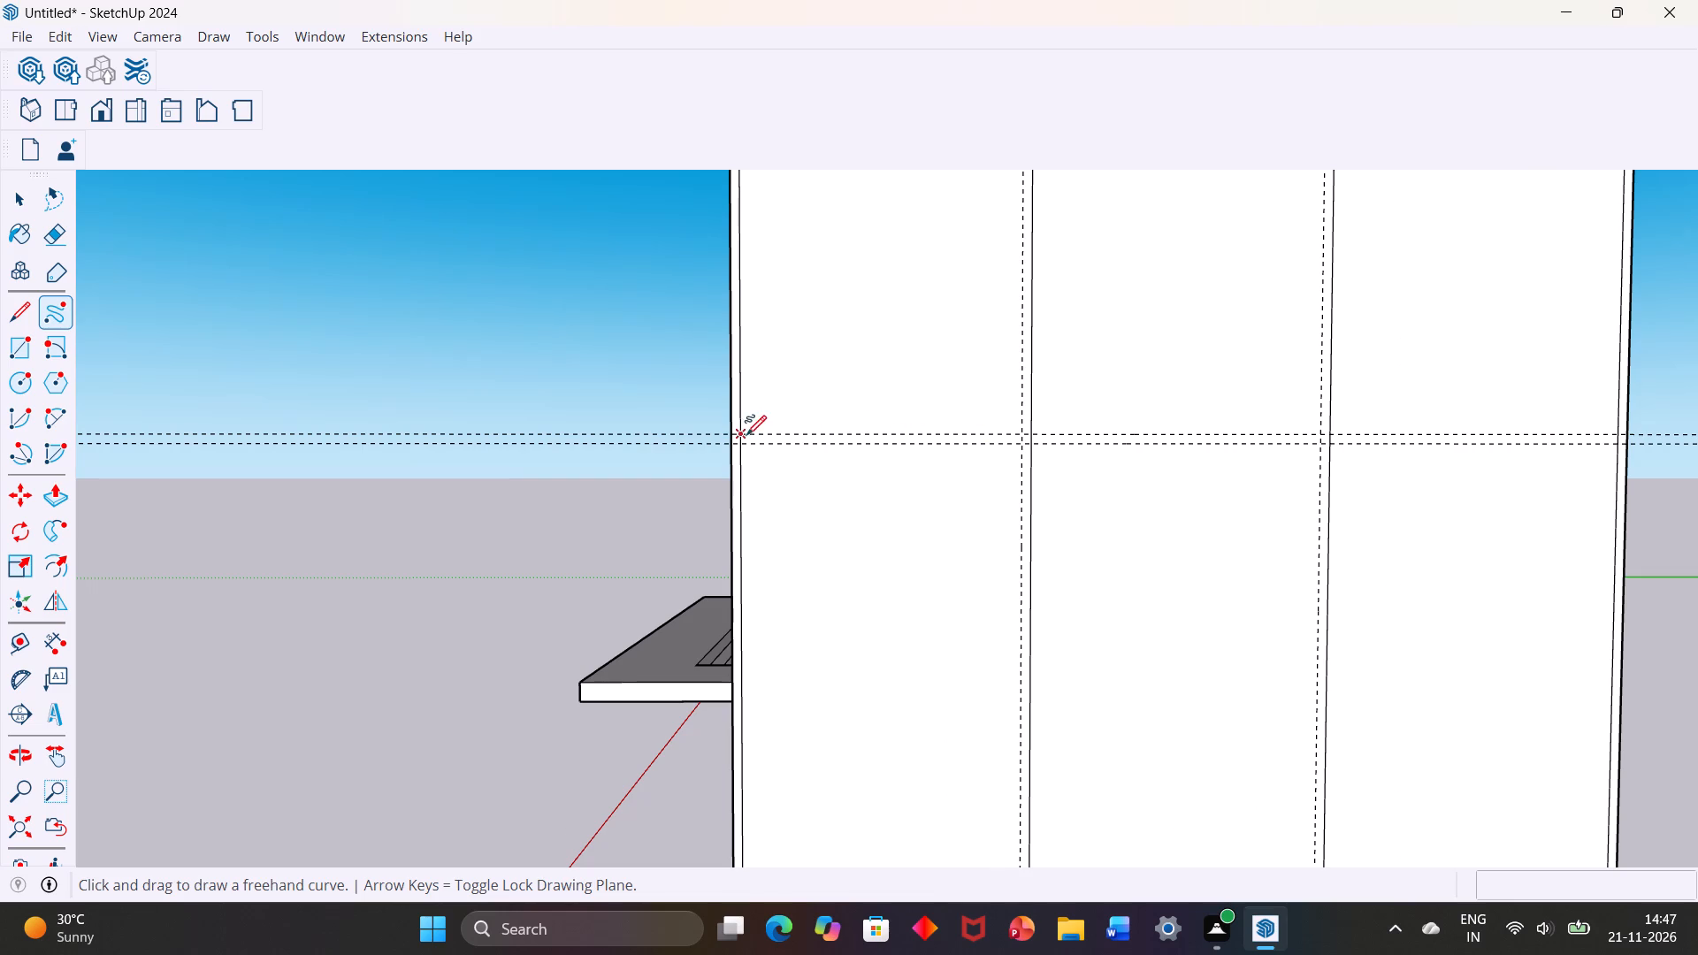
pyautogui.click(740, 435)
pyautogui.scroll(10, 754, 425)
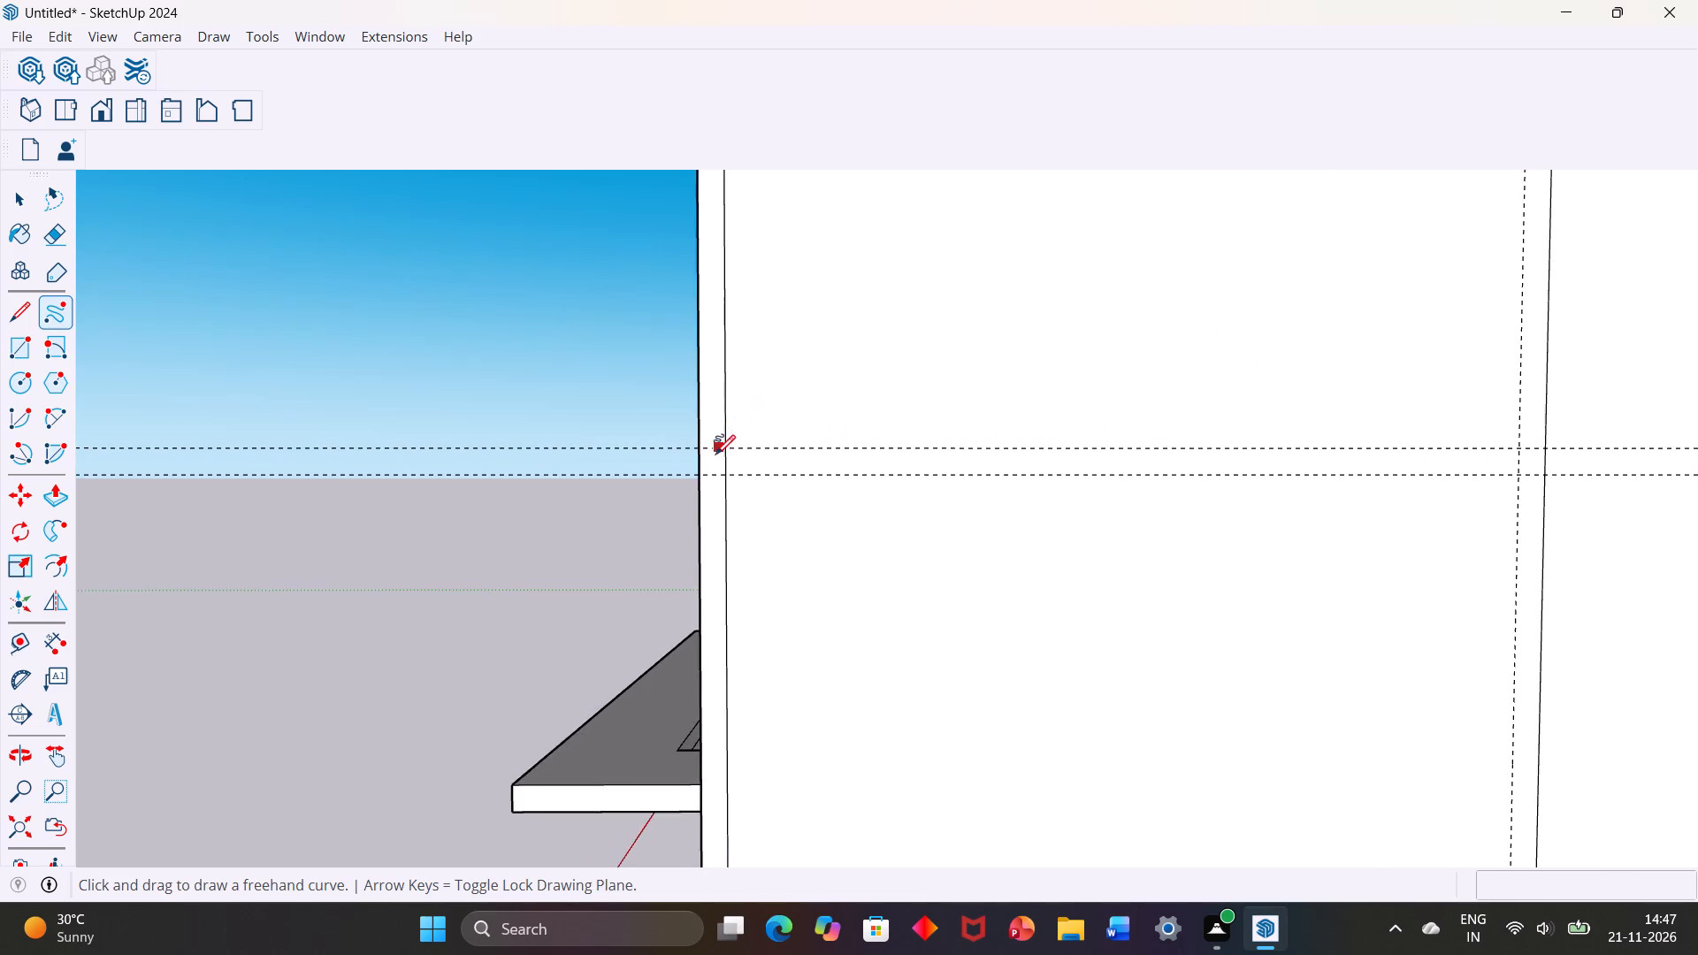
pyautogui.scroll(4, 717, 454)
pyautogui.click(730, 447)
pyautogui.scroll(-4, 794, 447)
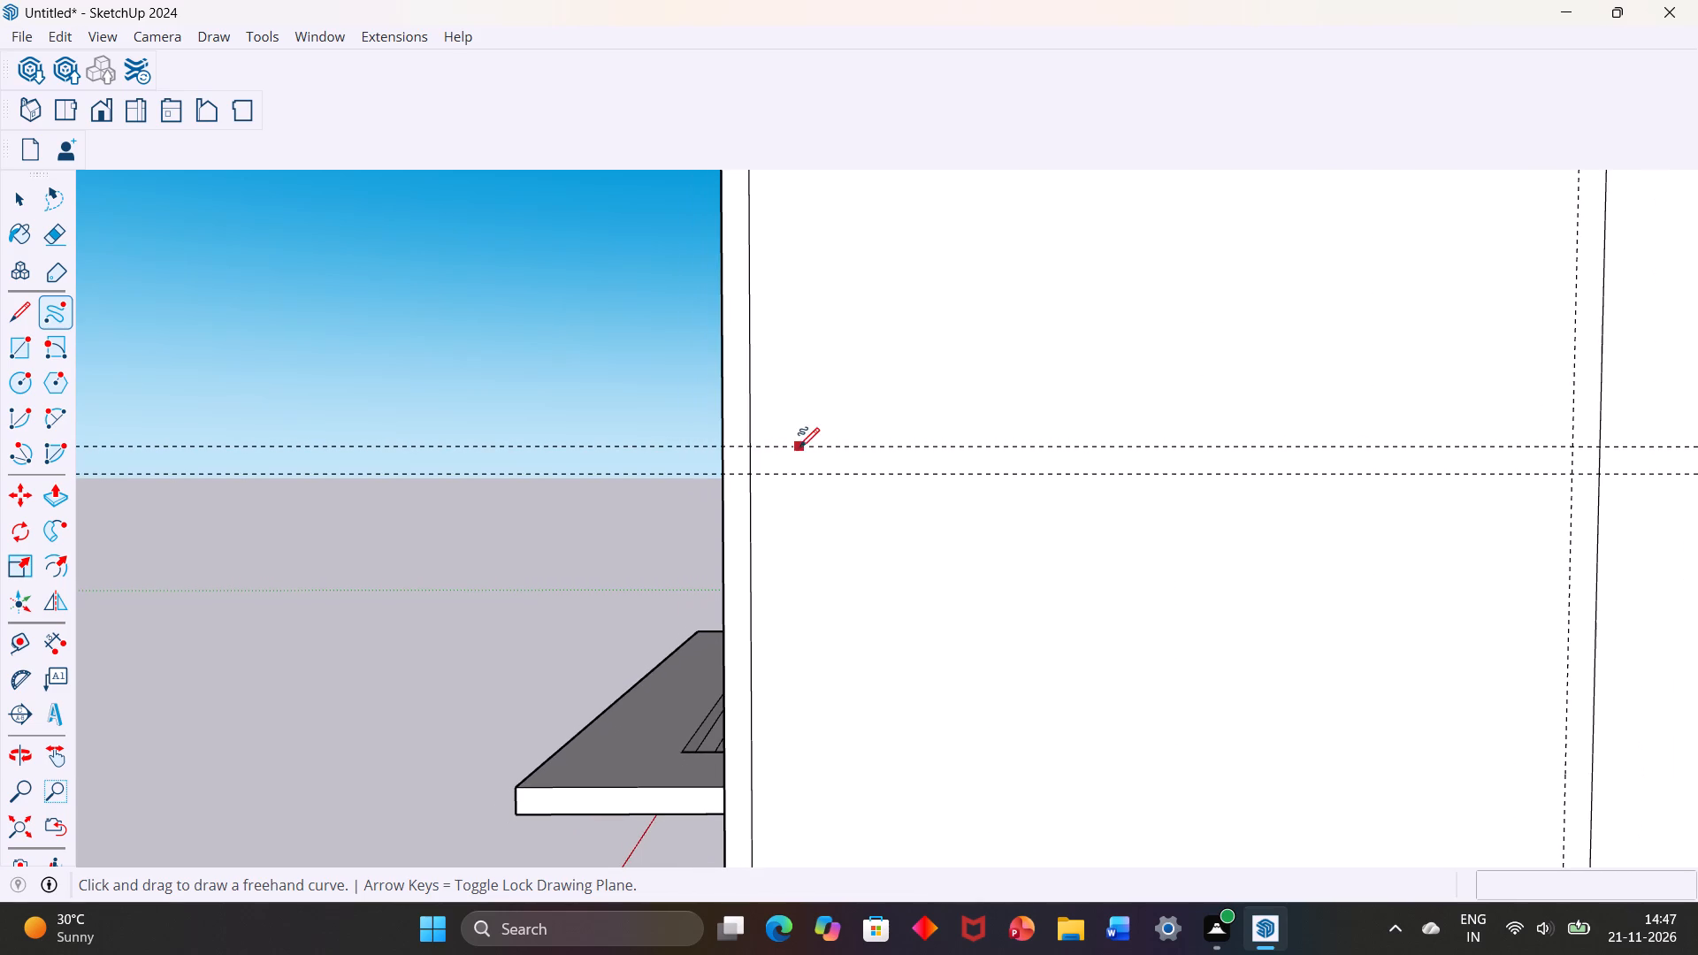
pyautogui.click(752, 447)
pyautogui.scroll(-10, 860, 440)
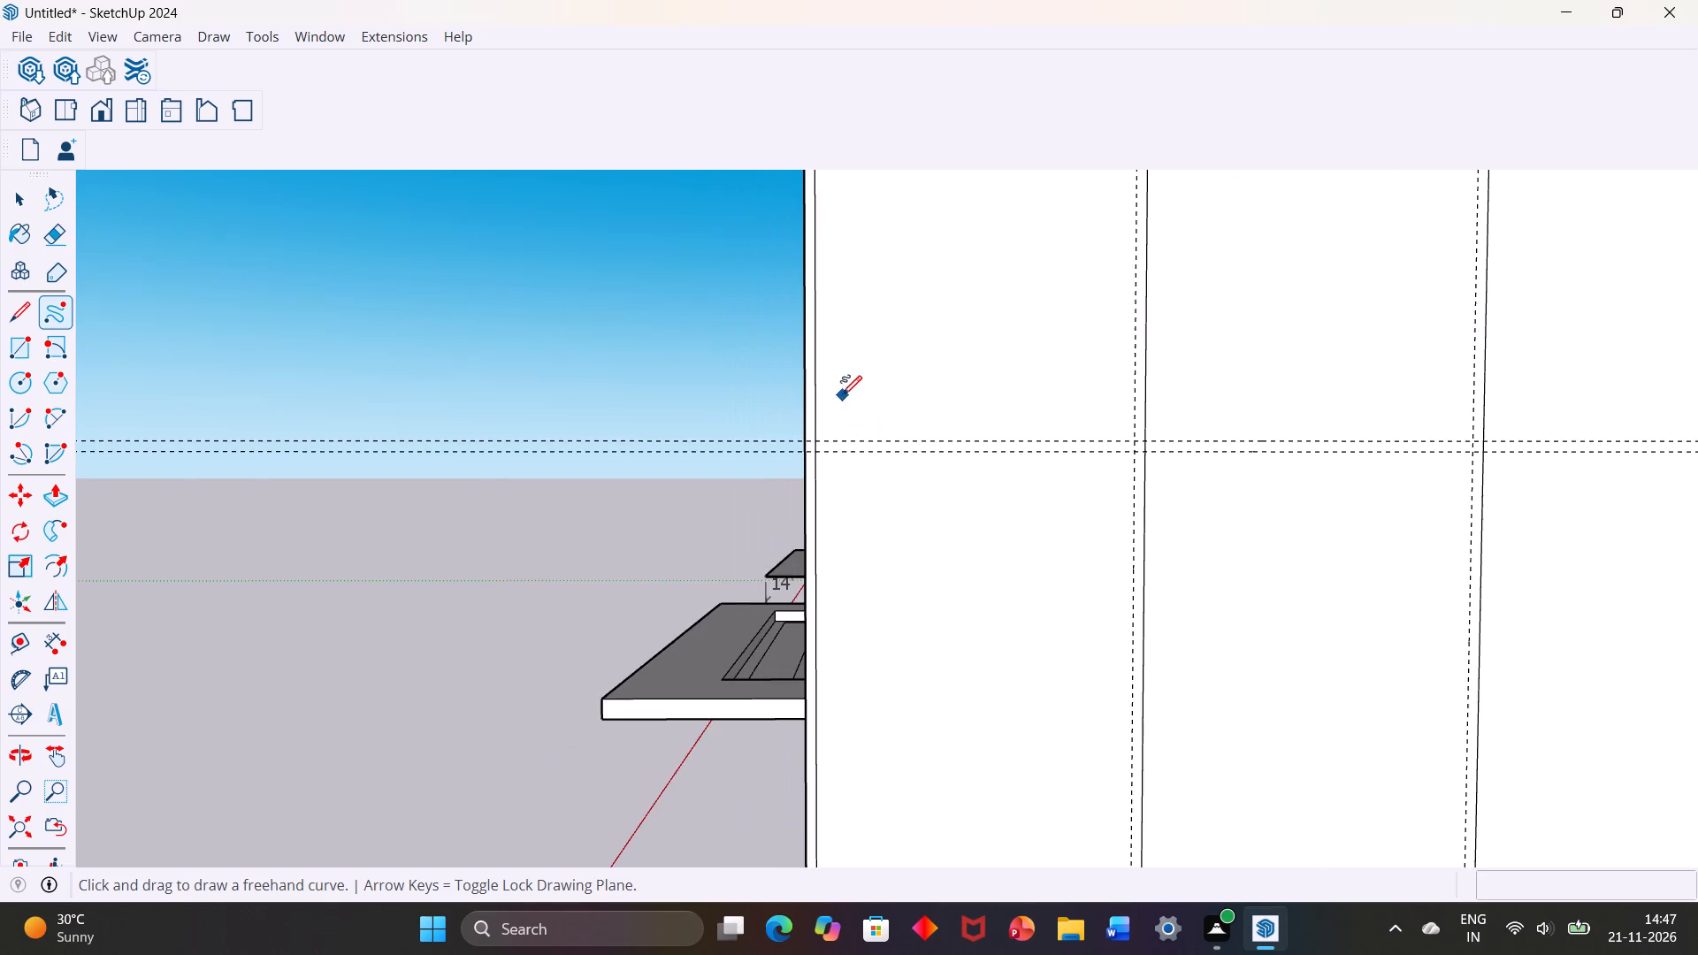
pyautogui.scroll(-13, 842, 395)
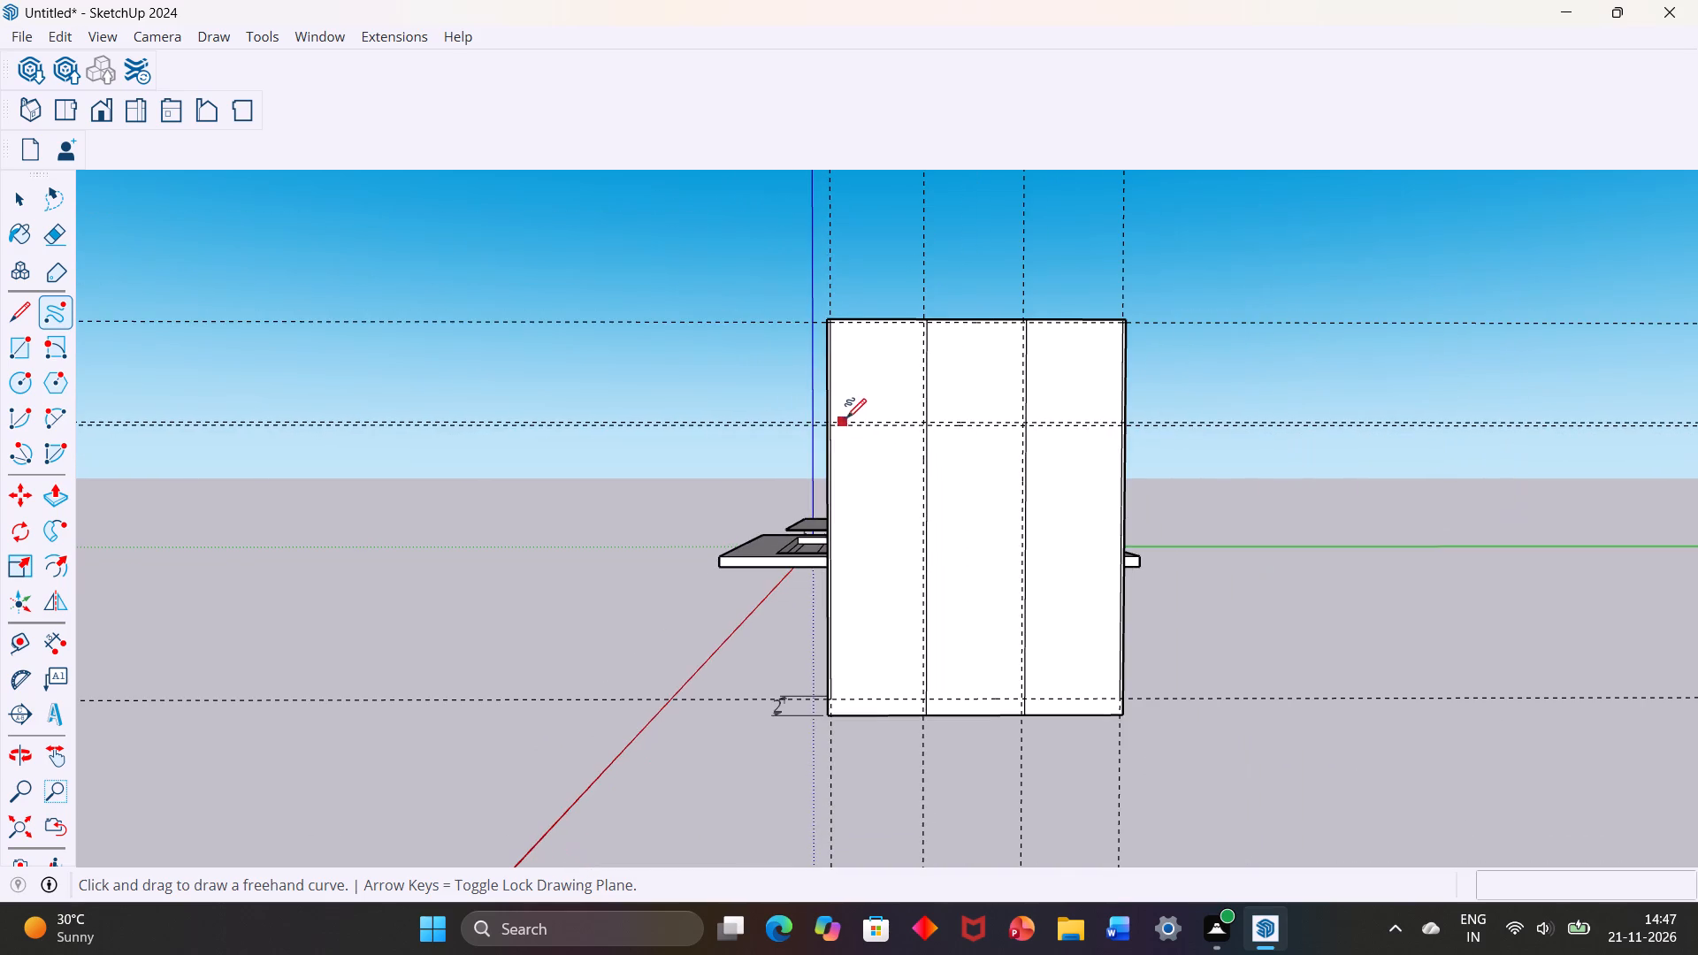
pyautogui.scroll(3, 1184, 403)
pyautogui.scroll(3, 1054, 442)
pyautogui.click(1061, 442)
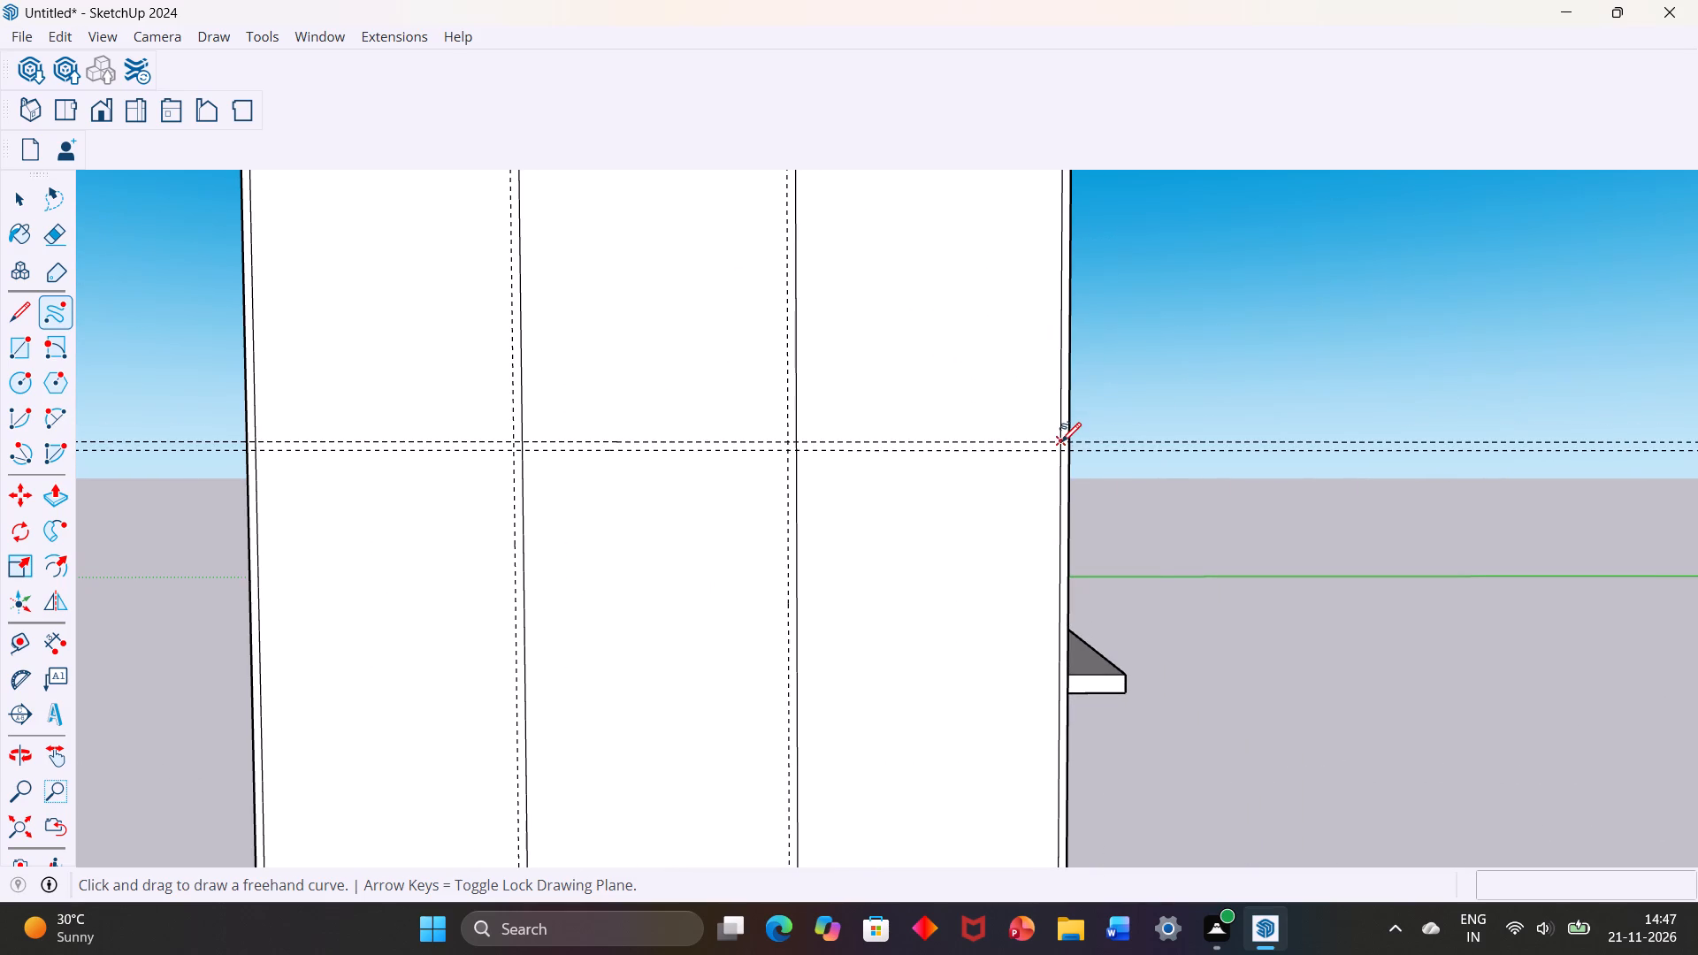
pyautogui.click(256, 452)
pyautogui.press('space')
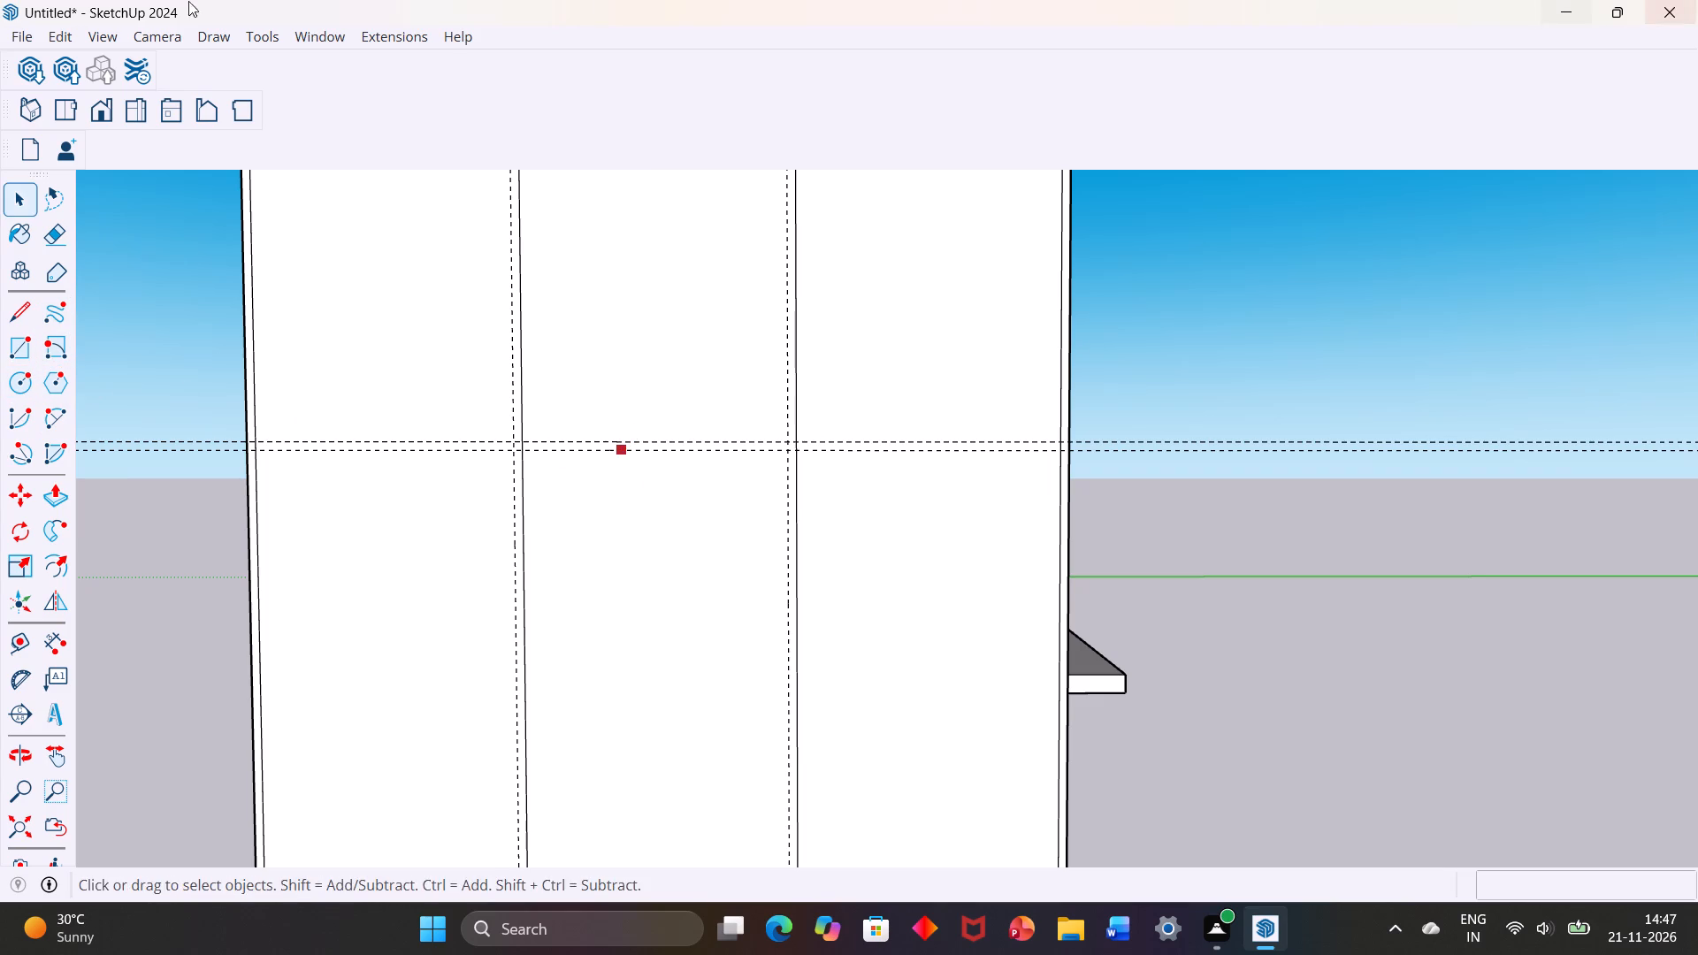
# Draw a 3/4" by 5' 10 1/2" horizontal rectangle across the front face between the two close horizontal guides, spanning between the outer vertical strips.
pyautogui.click(13, 338)
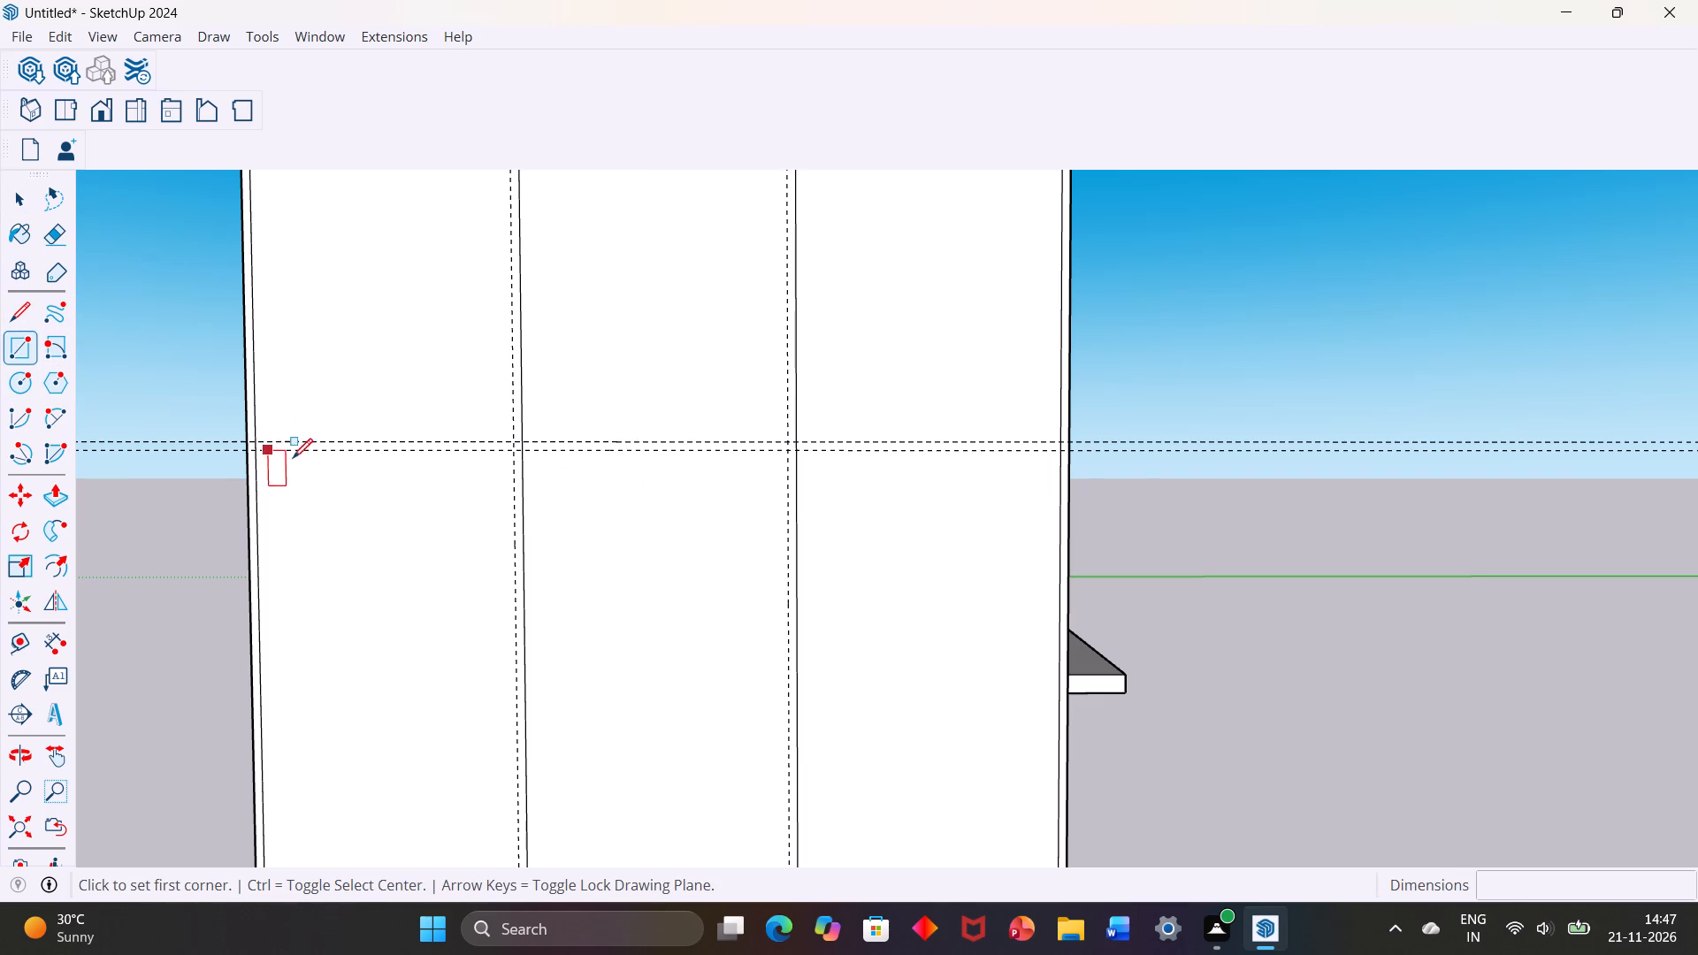
pyautogui.scroll(8, 296, 459)
pyautogui.click(214, 437)
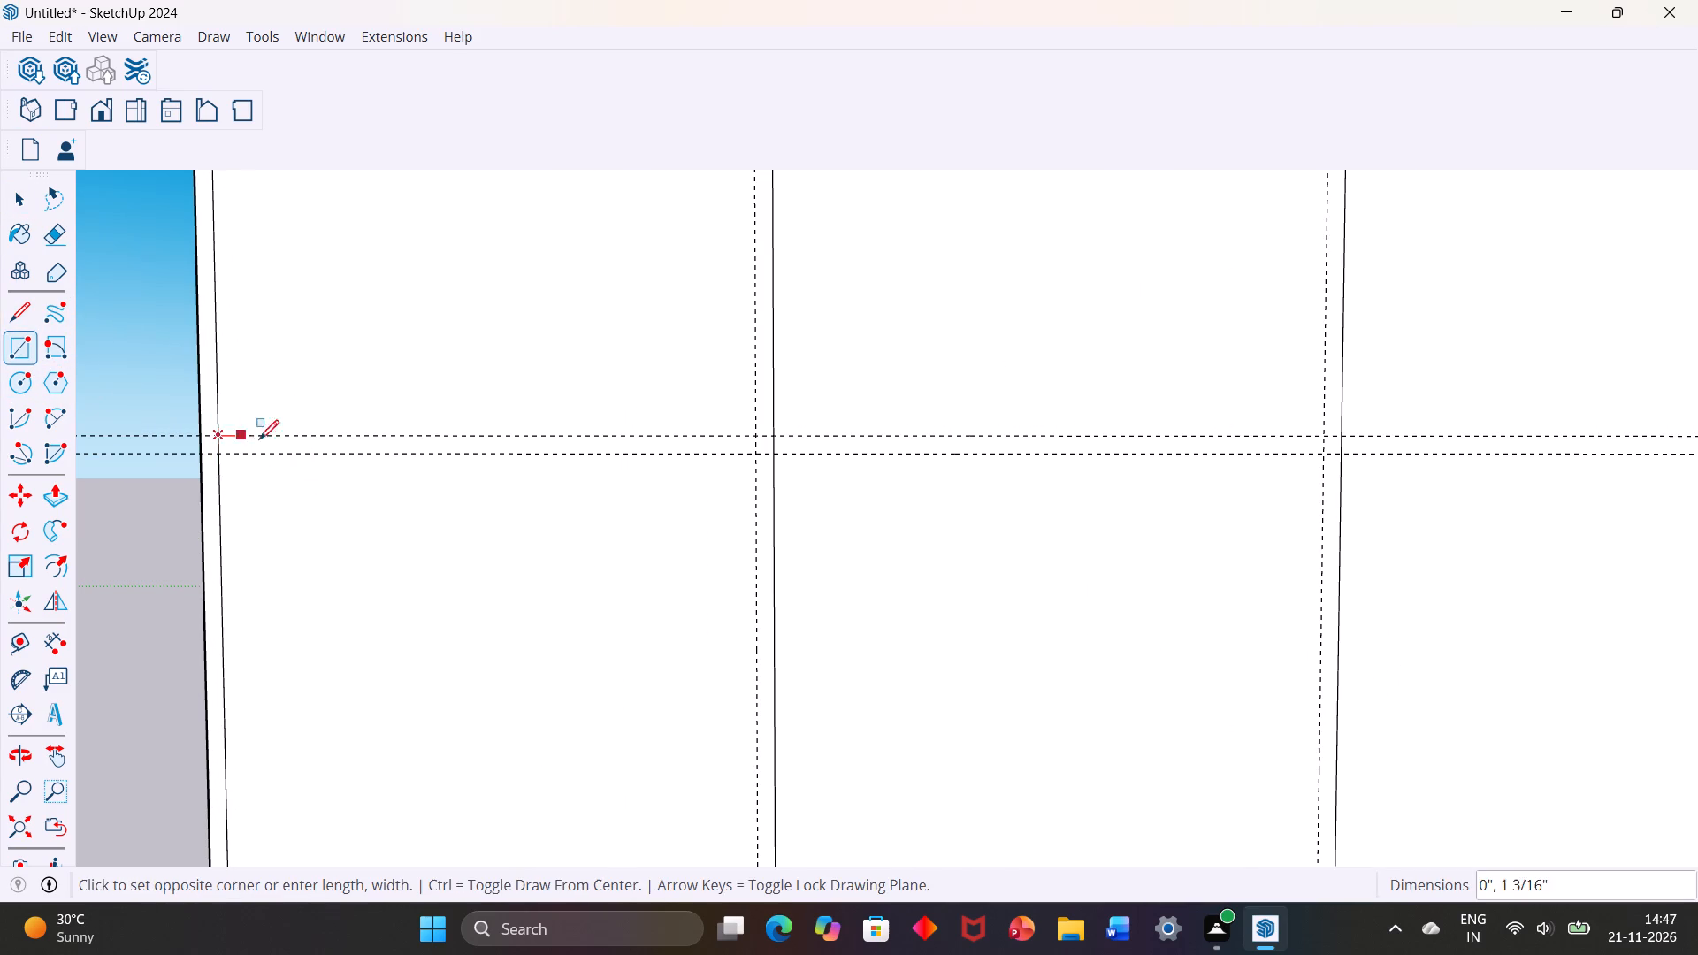
pyautogui.scroll(-5, 314, 432)
pyautogui.scroll(-3, 505, 410)
pyautogui.scroll(4, 1122, 436)
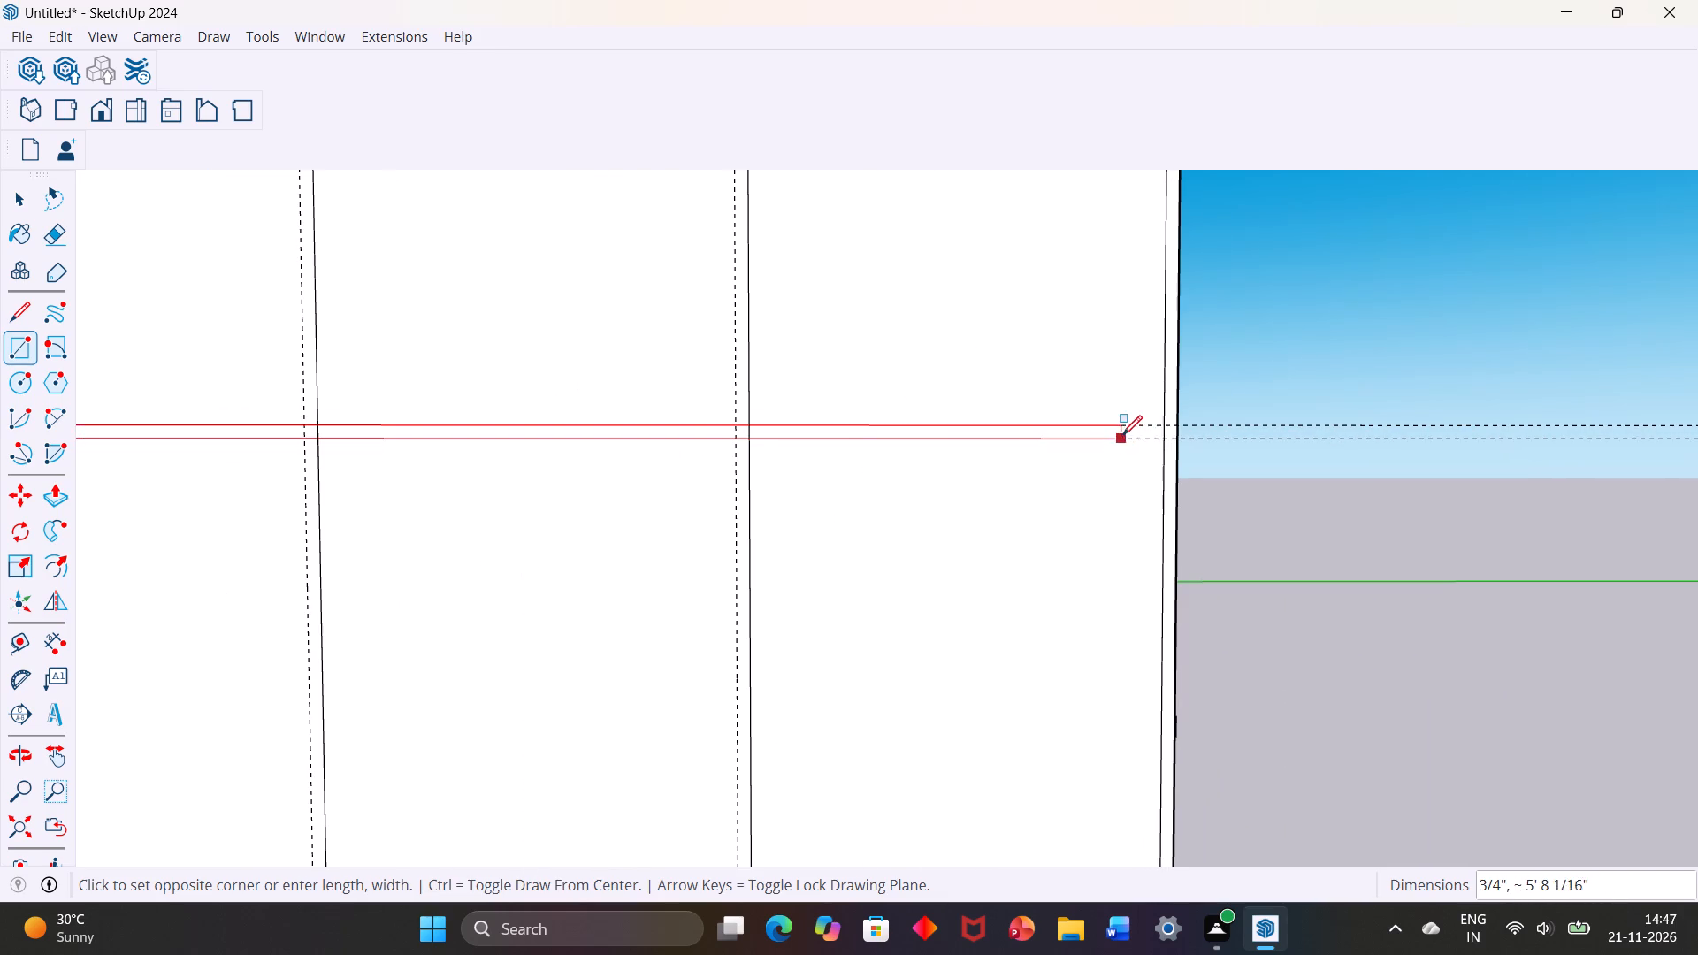
pyautogui.click(1164, 439)
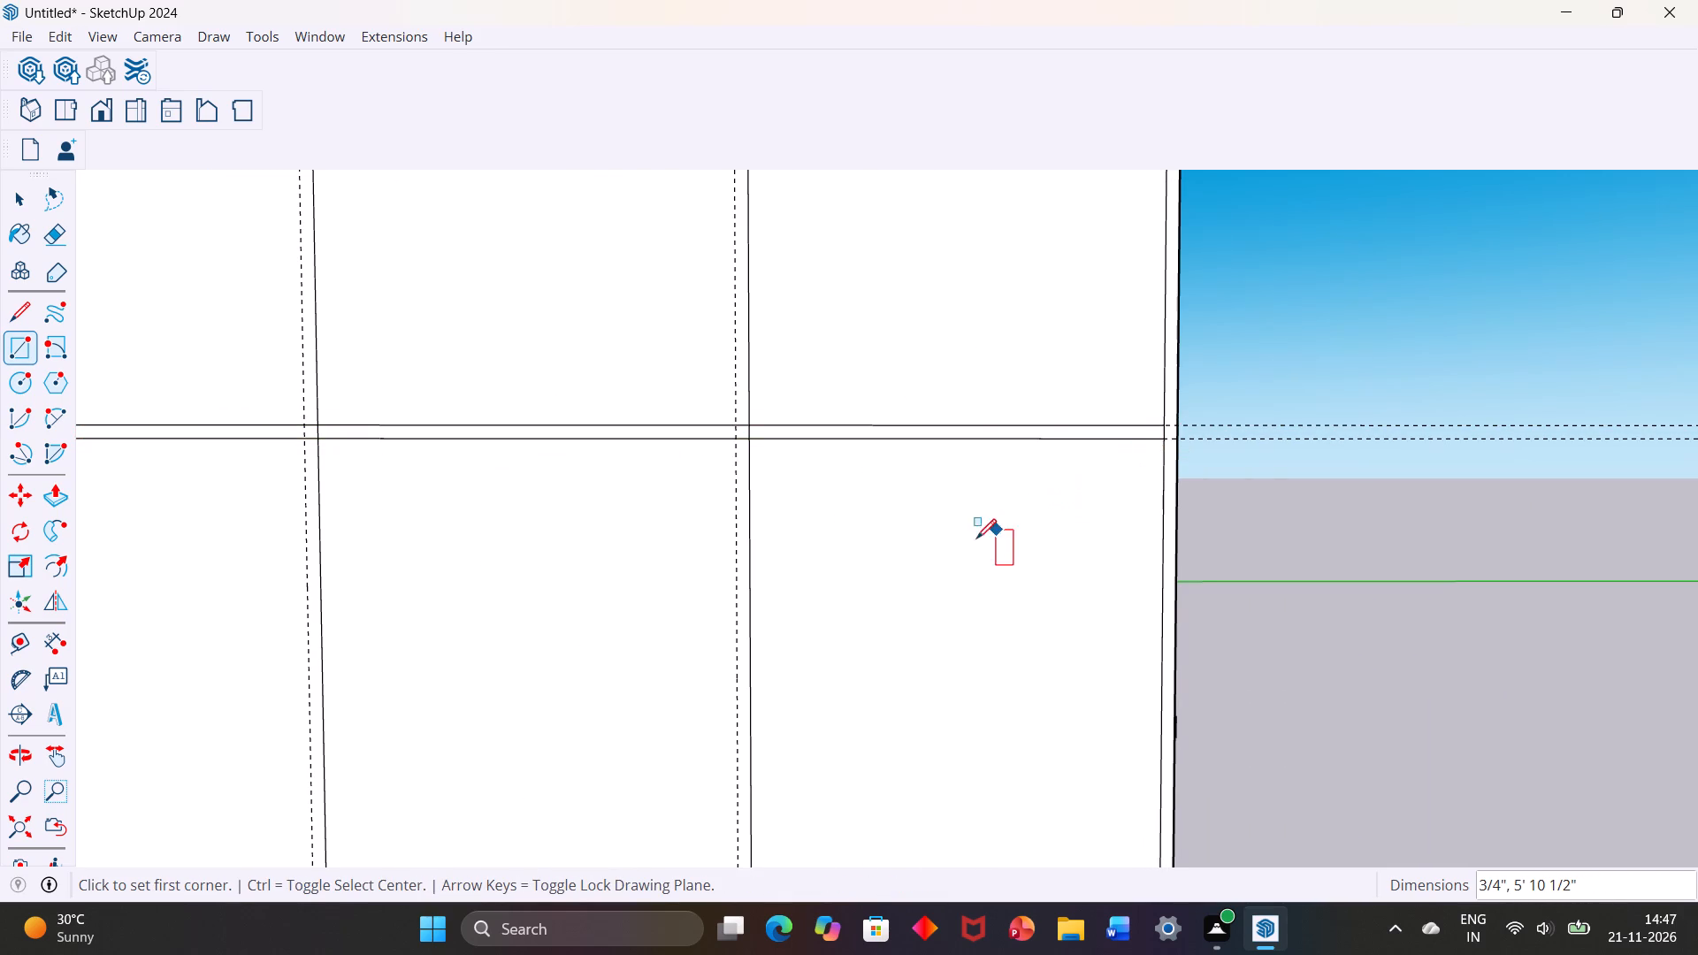
pyautogui.press('space')
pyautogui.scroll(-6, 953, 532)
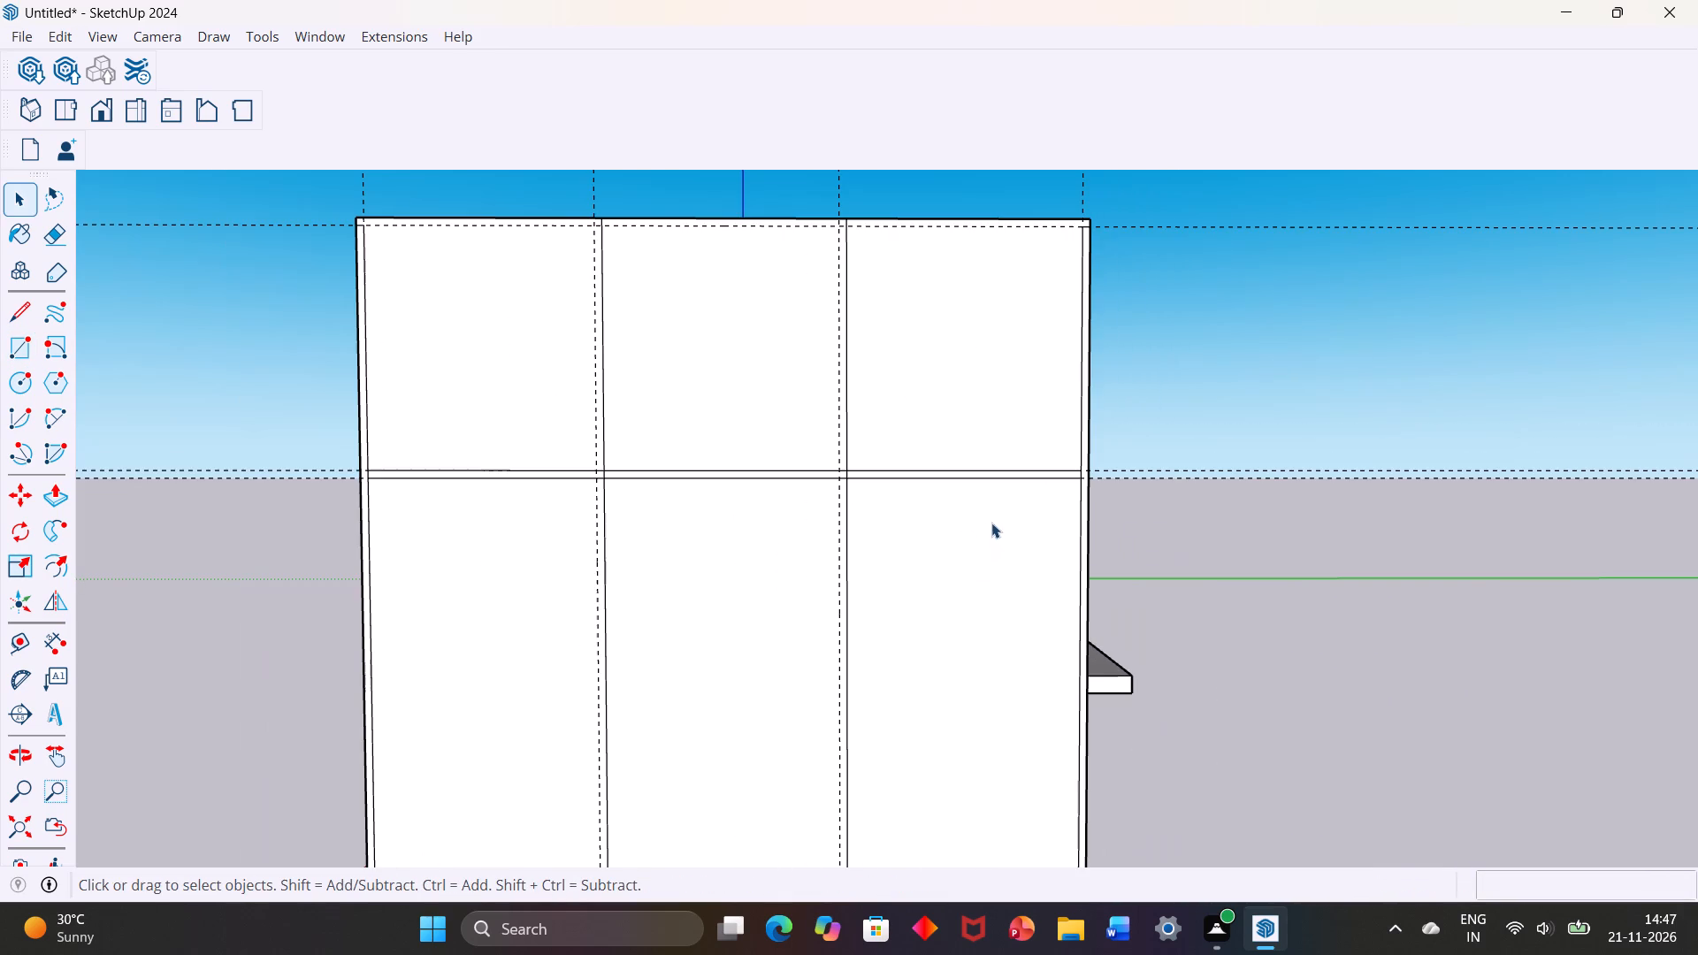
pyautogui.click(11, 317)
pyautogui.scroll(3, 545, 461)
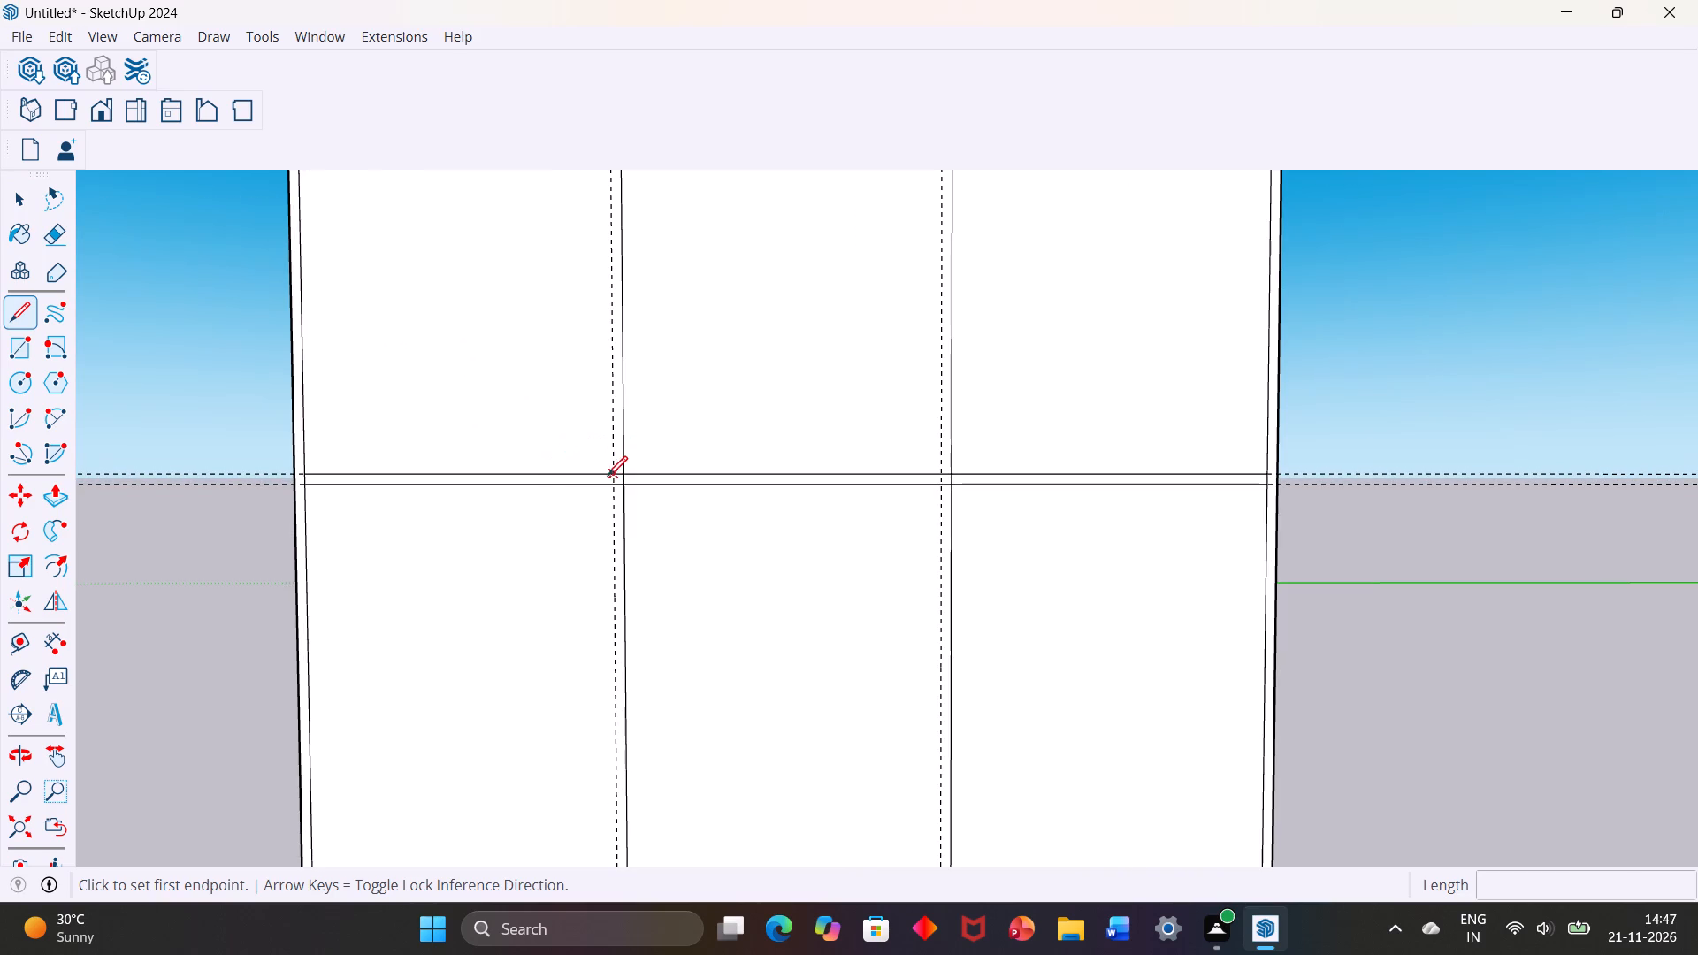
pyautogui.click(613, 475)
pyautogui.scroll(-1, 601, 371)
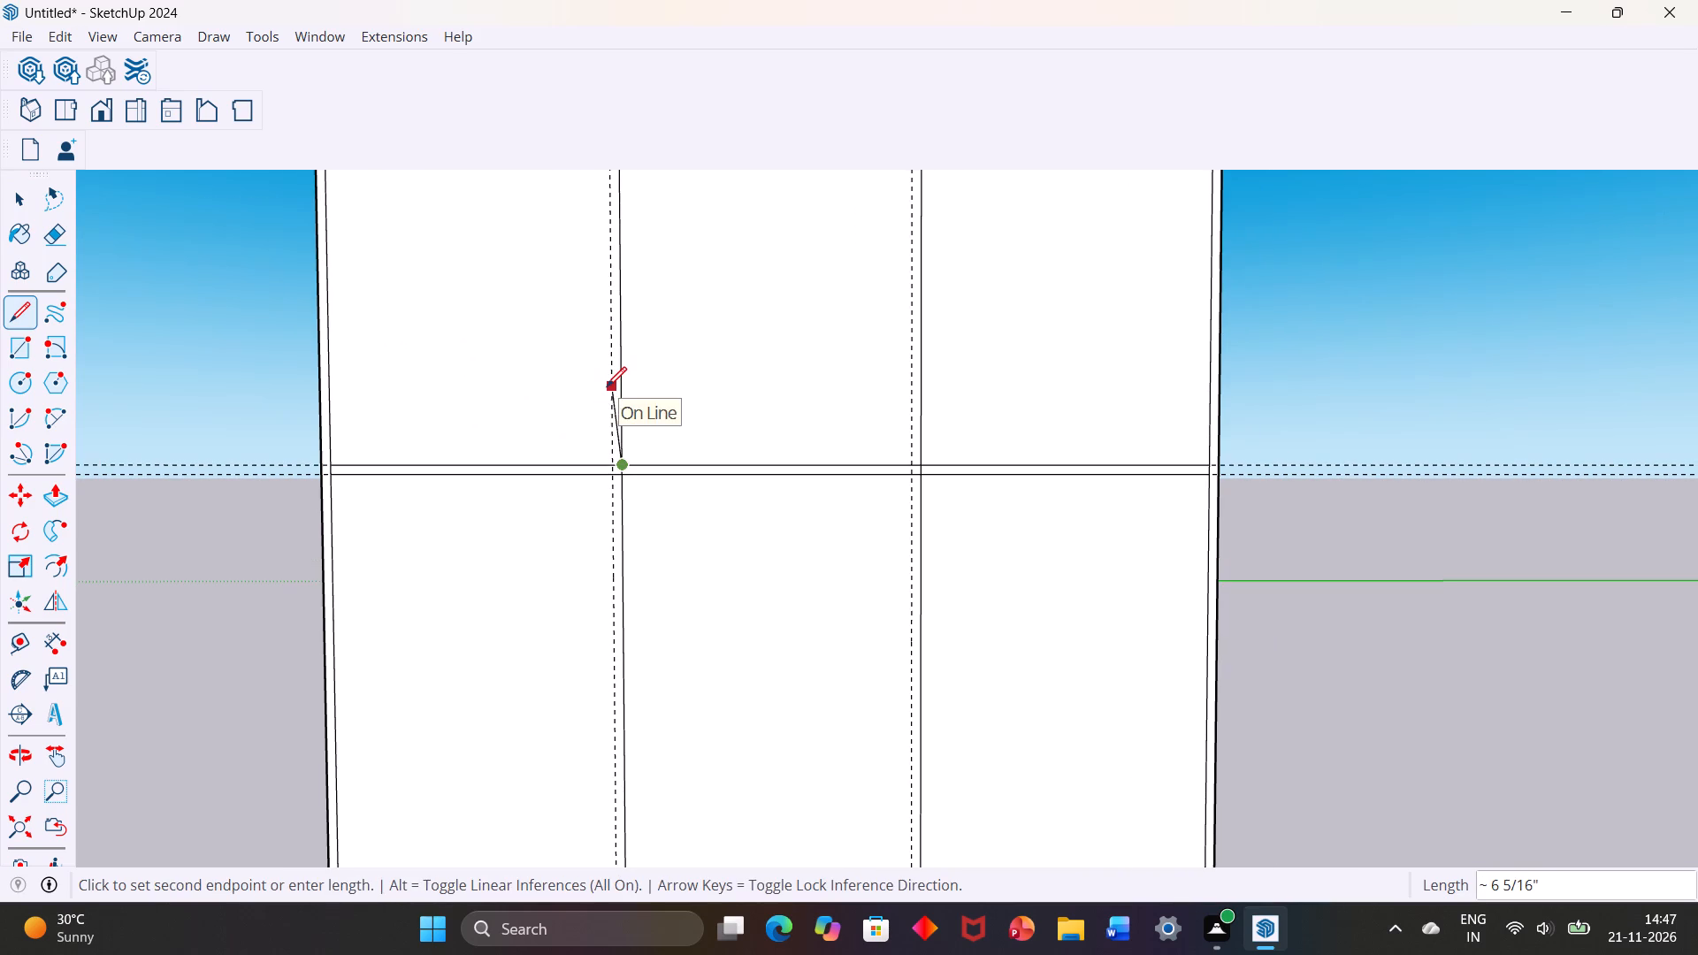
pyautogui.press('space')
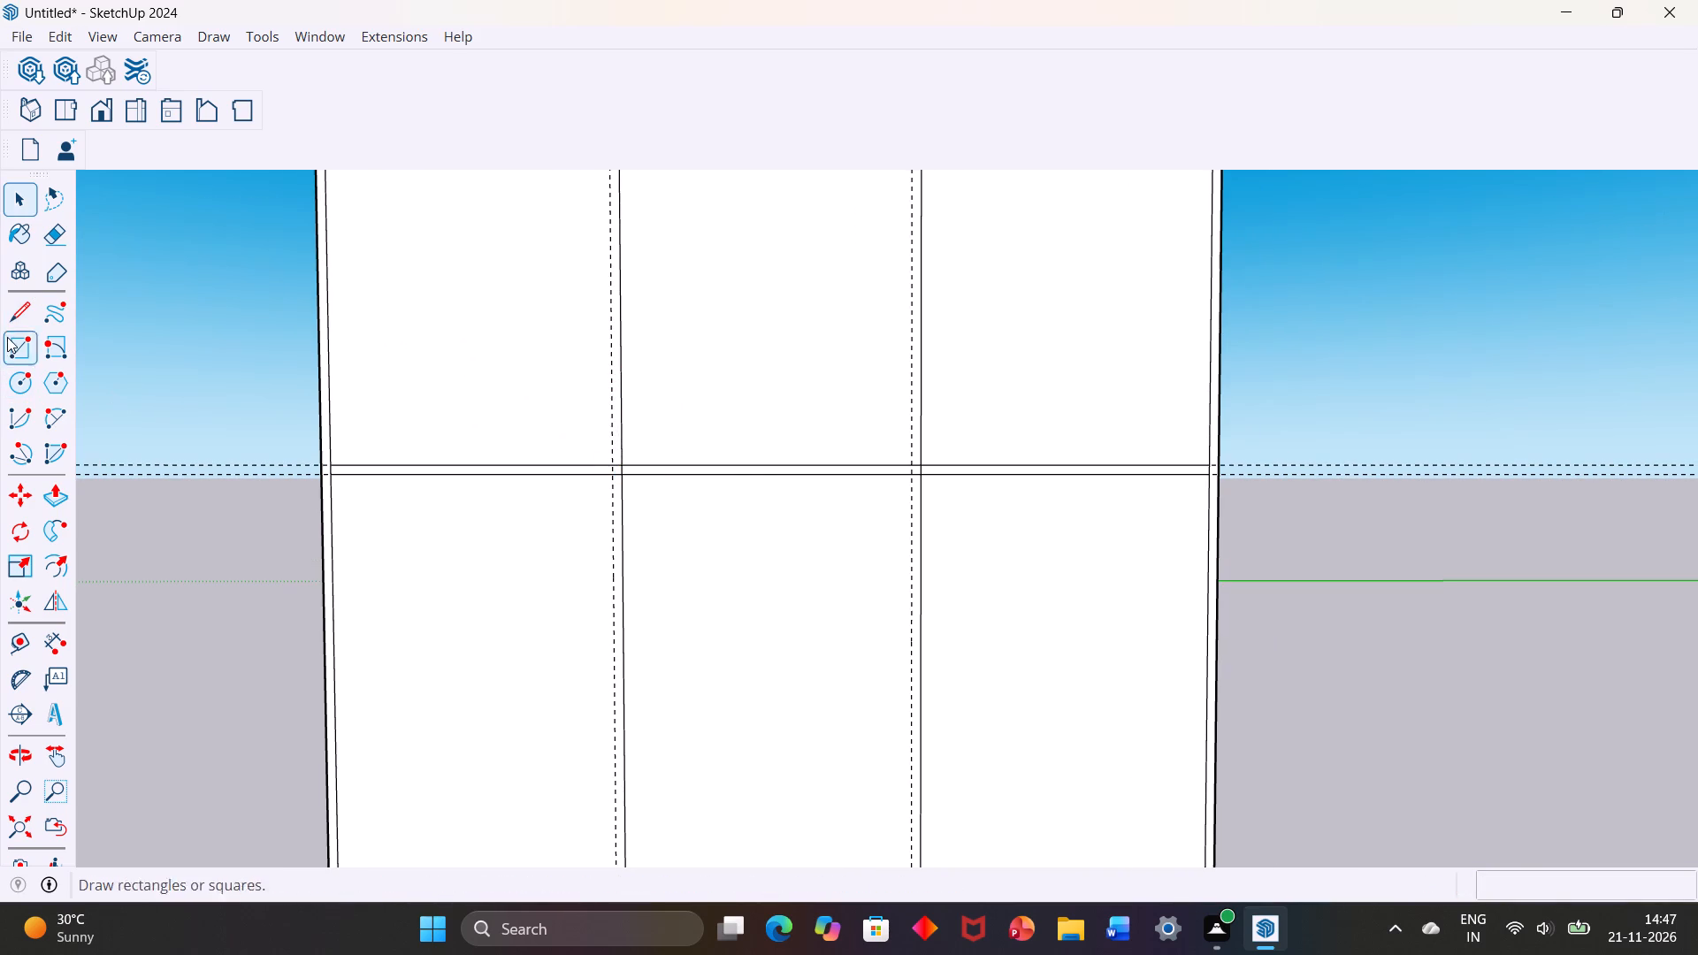
# Draw a 2' line up the inner guide nearer the 2' dimension, from horizontal strip to top guide, closing with a 3/4" line to the divider.
pyautogui.click(18, 315)
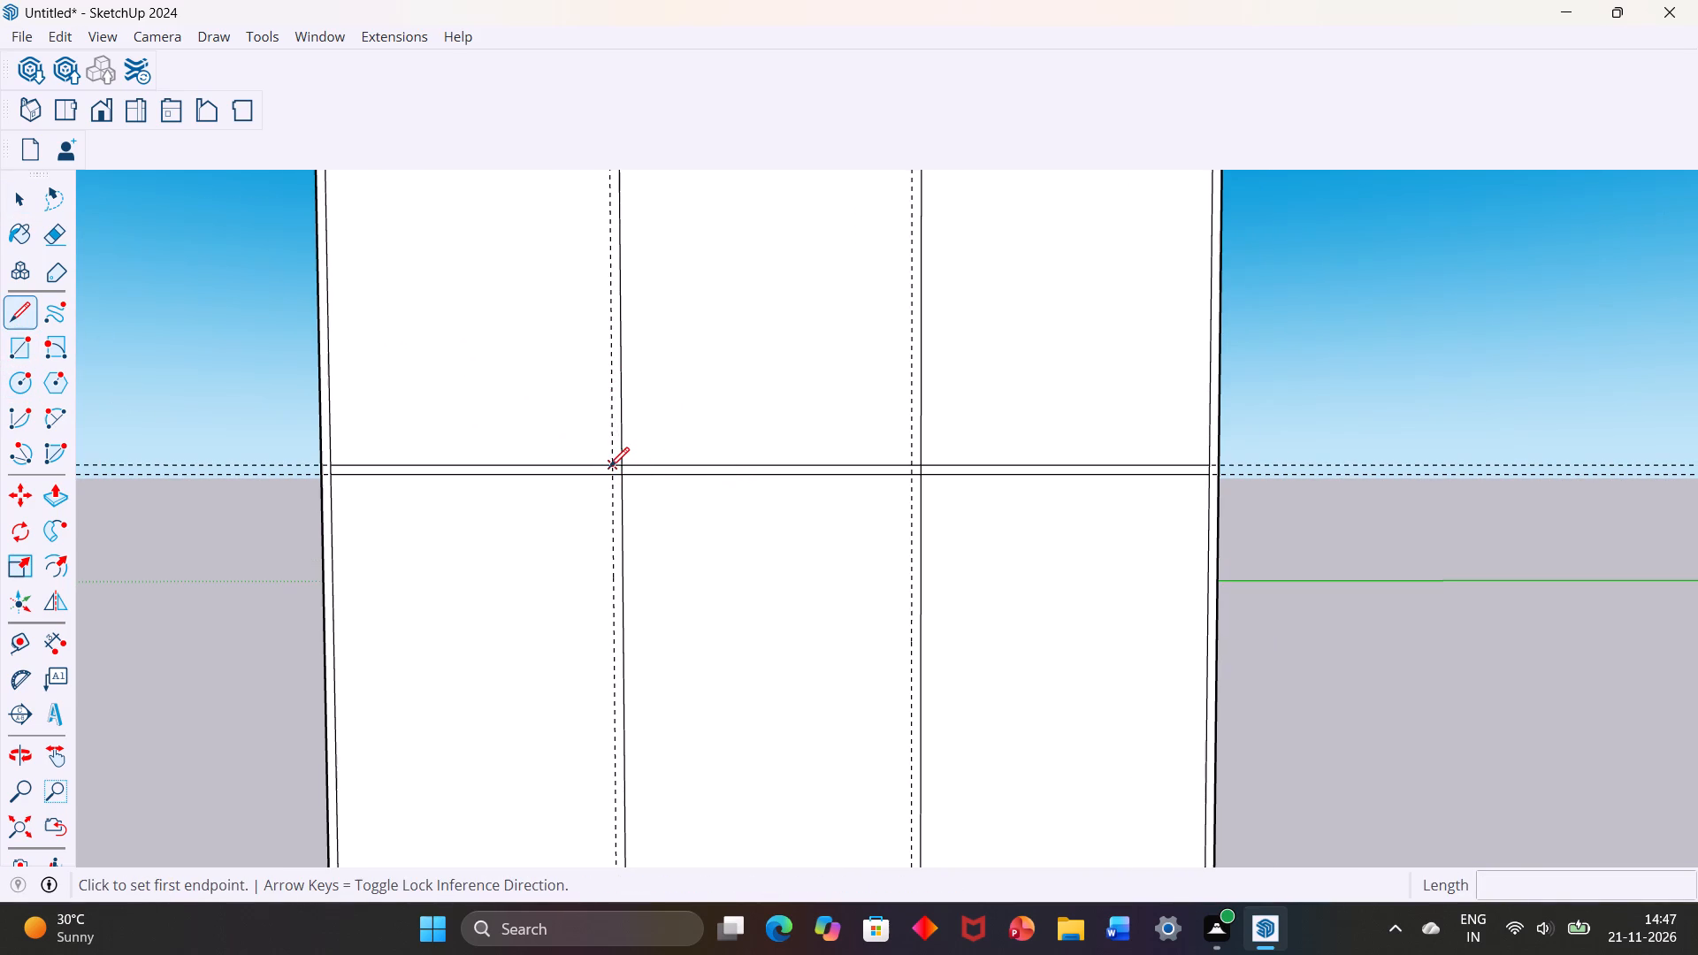
pyautogui.click(610, 467)
pyautogui.scroll(-5, 605, 423)
pyautogui.scroll(2, 608, 259)
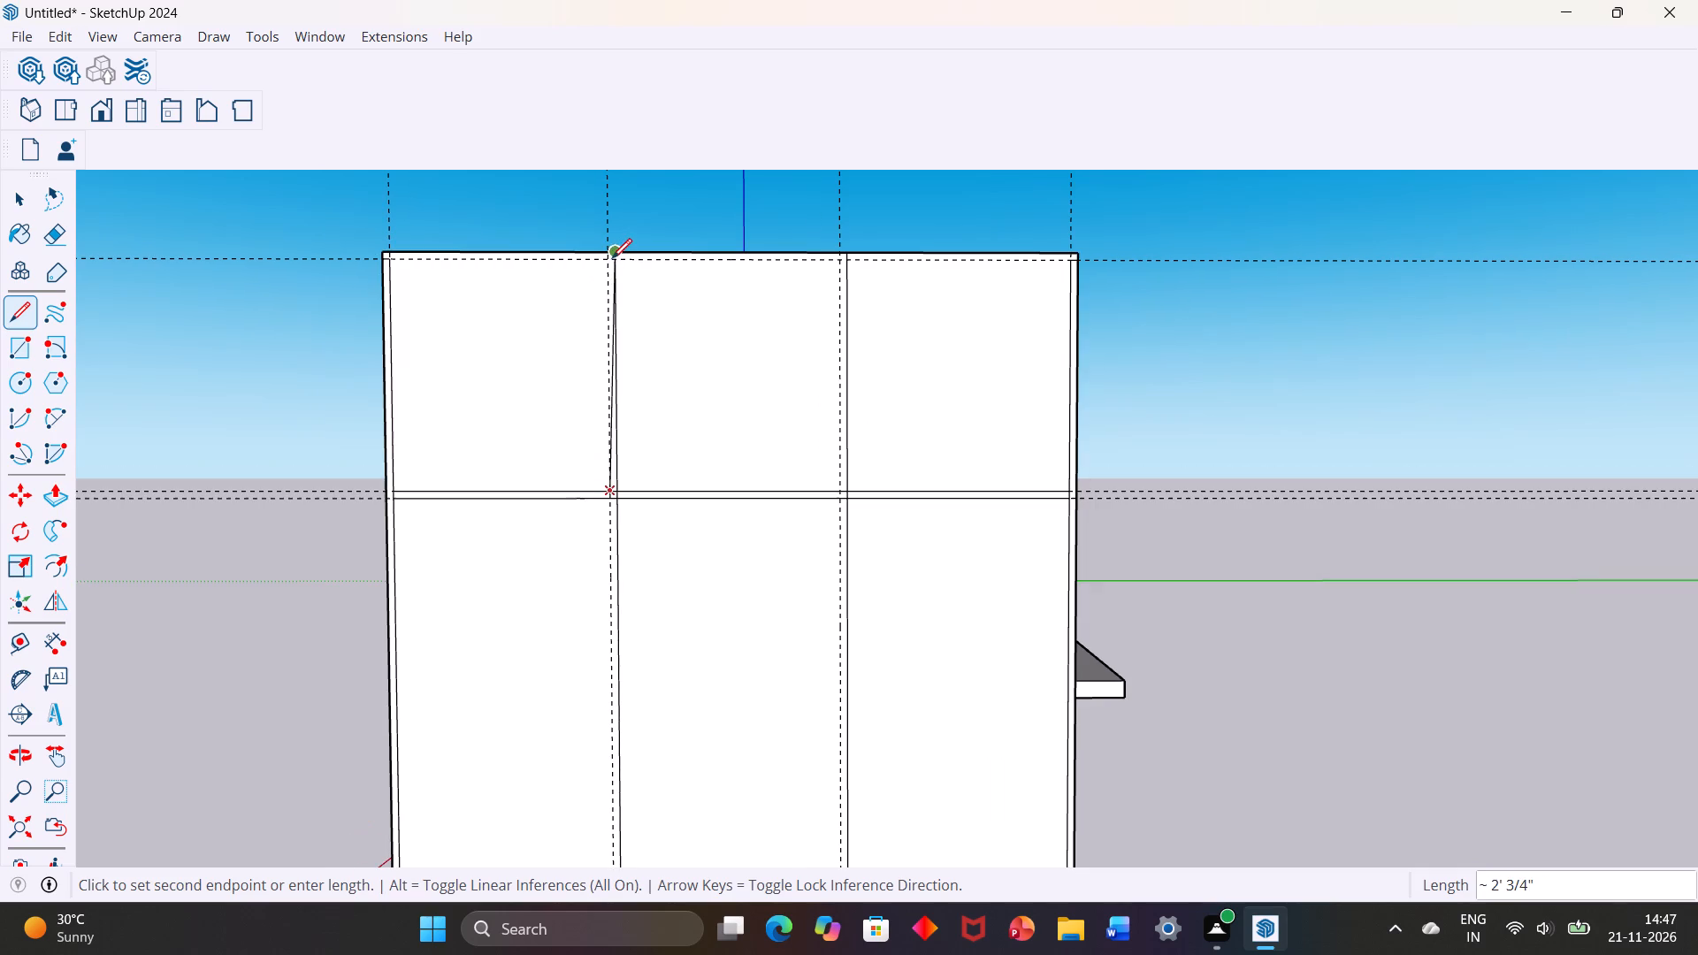
pyautogui.scroll(3, 602, 262)
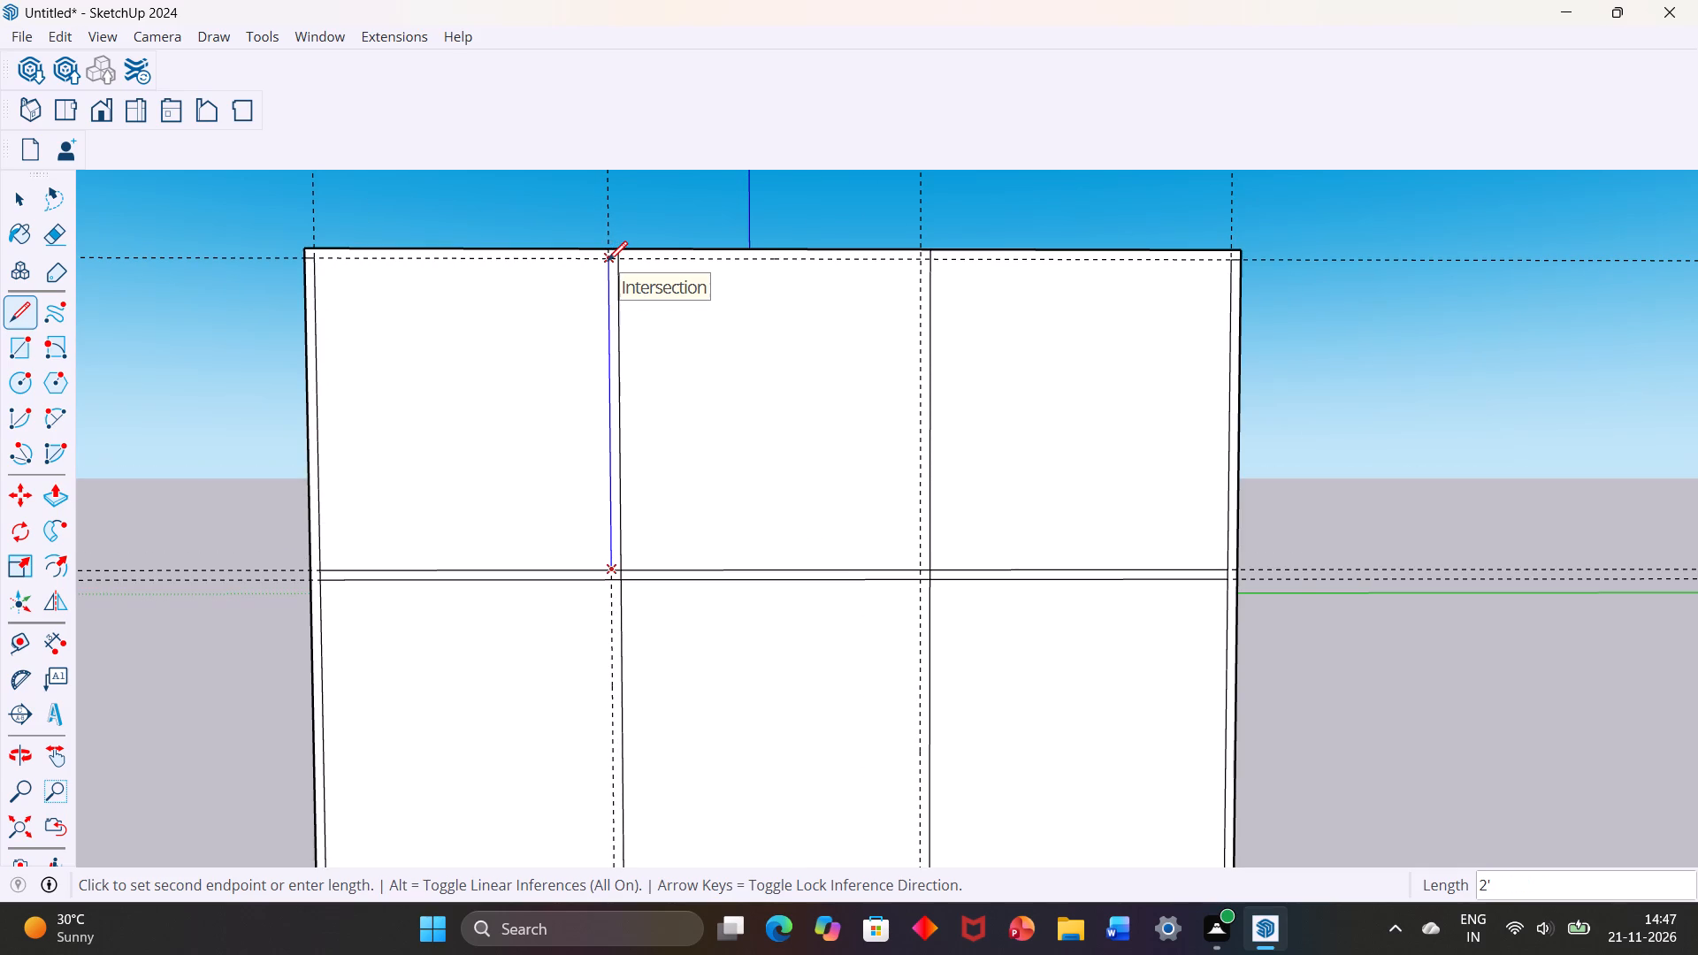
pyautogui.click(608, 261)
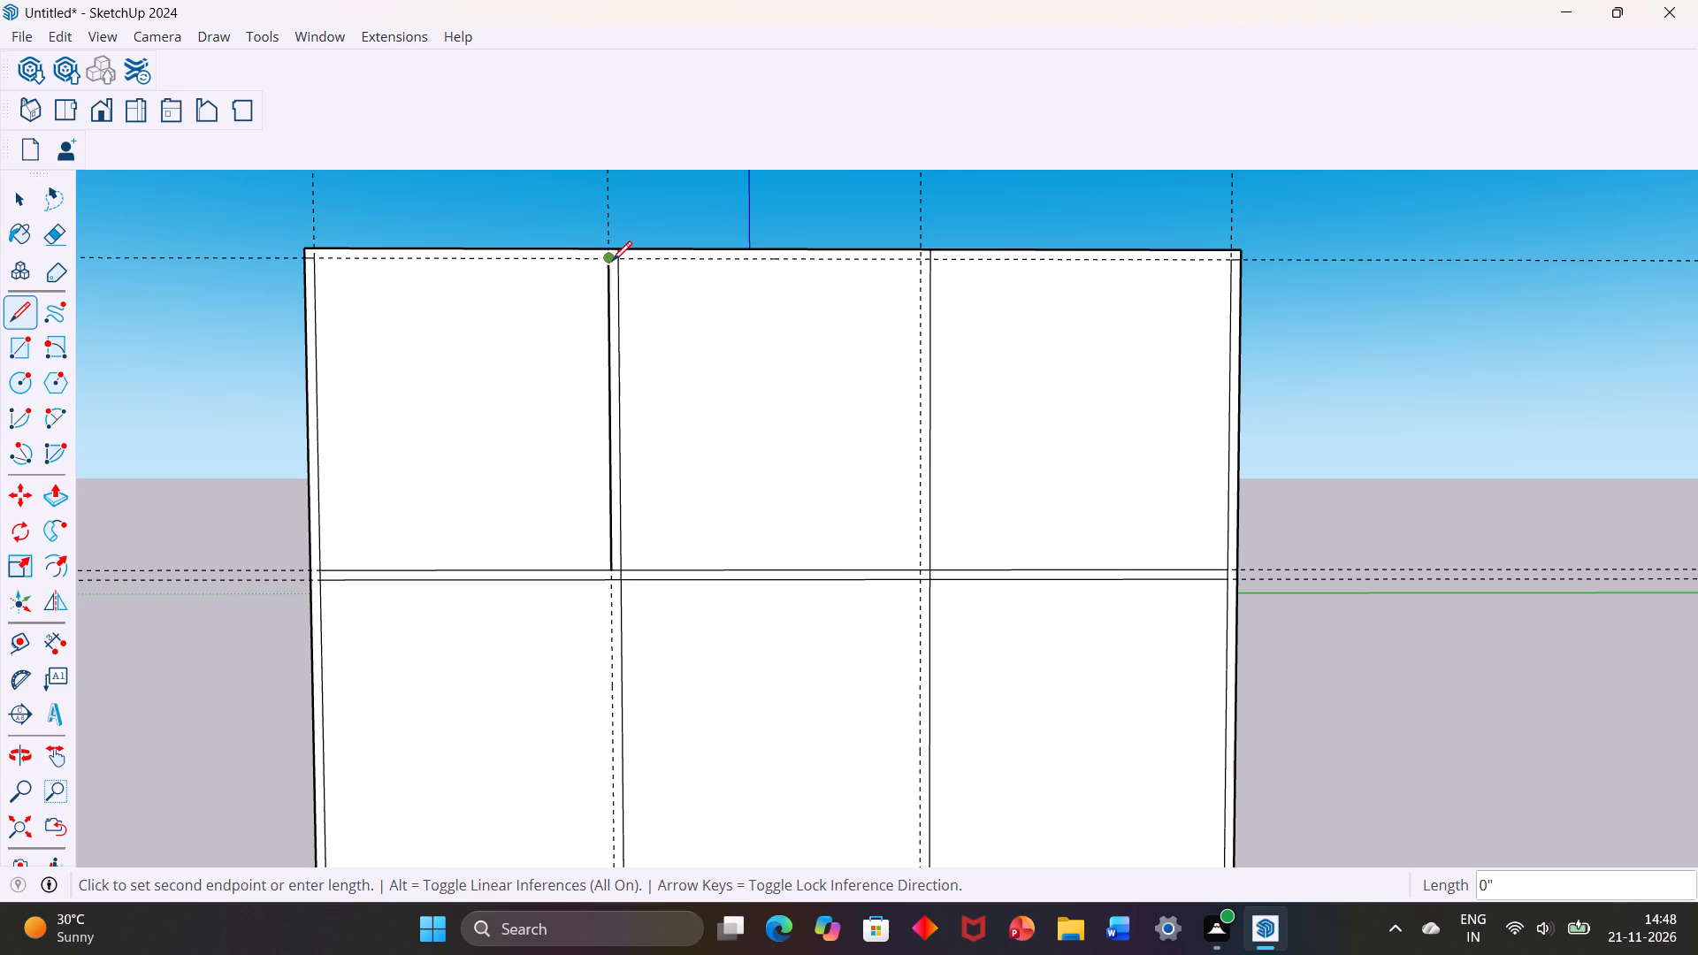
pyautogui.click(608, 261)
pyautogui.scroll(7, 617, 259)
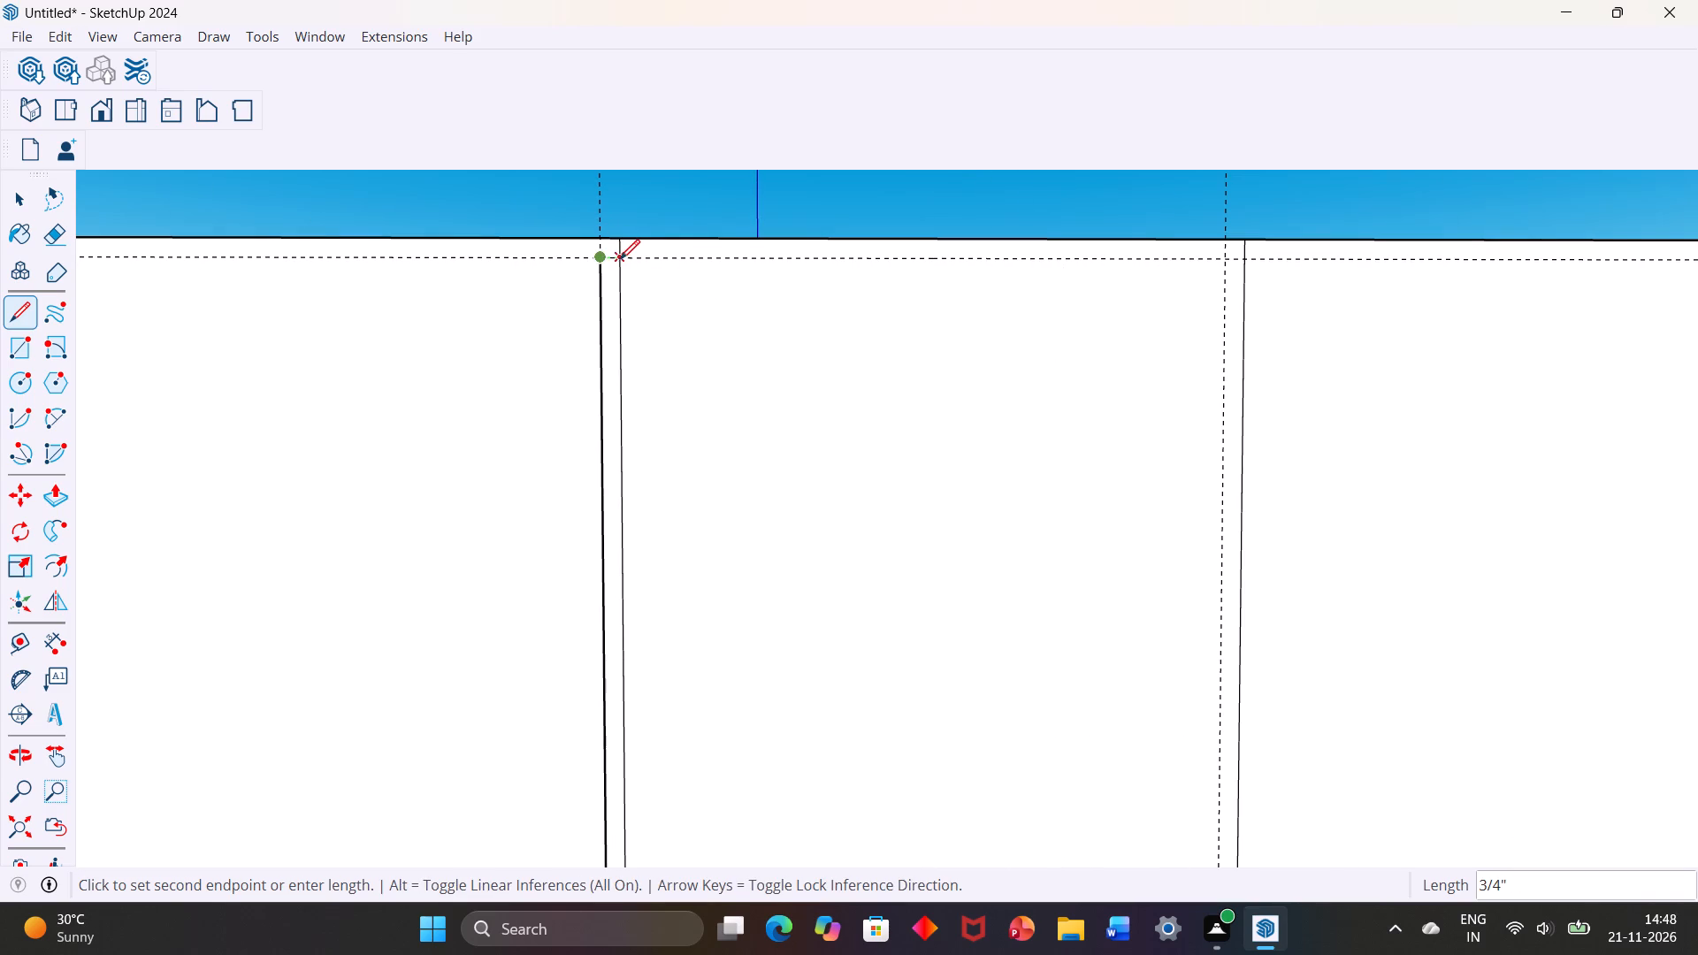
pyautogui.click(620, 259)
# Draw a 2' line up the inner guide farther from the 2' dimension, from horizontal strip to top guide, closing with a 3/4" line to the divider.
pyautogui.scroll(-10, 616, 296)
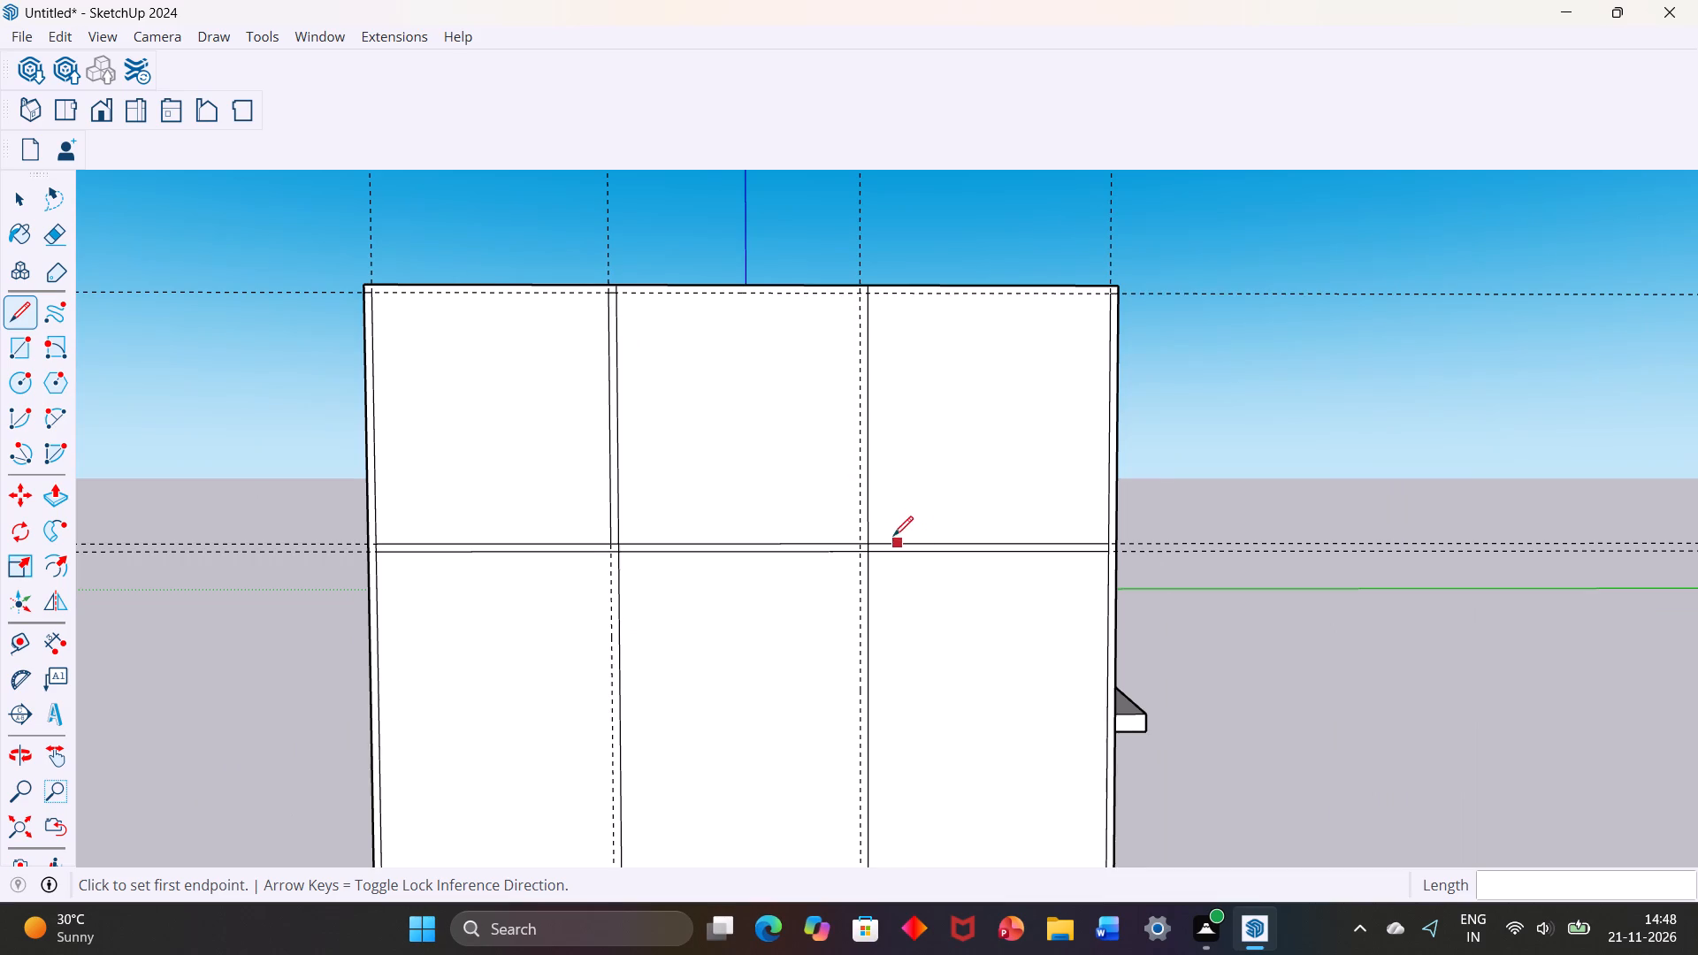
pyautogui.scroll(7, 855, 517)
pyautogui.click(868, 557)
pyautogui.scroll(-3, 865, 455)
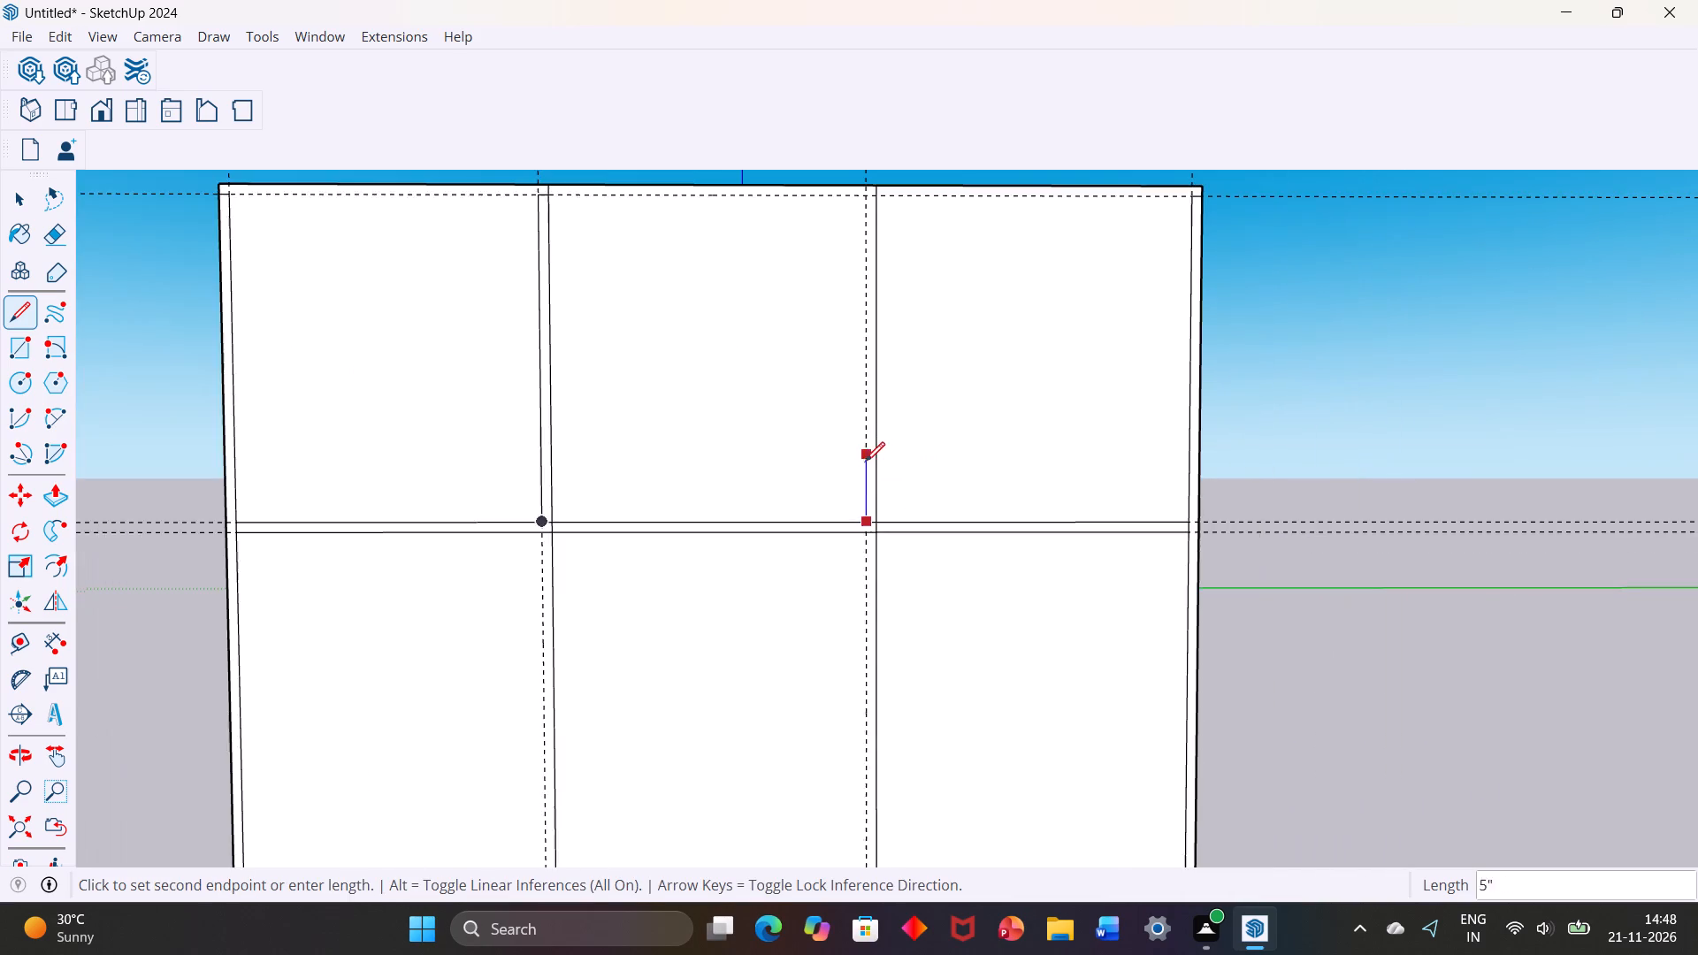
pyautogui.scroll(-6, 865, 462)
pyautogui.scroll(6, 862, 280)
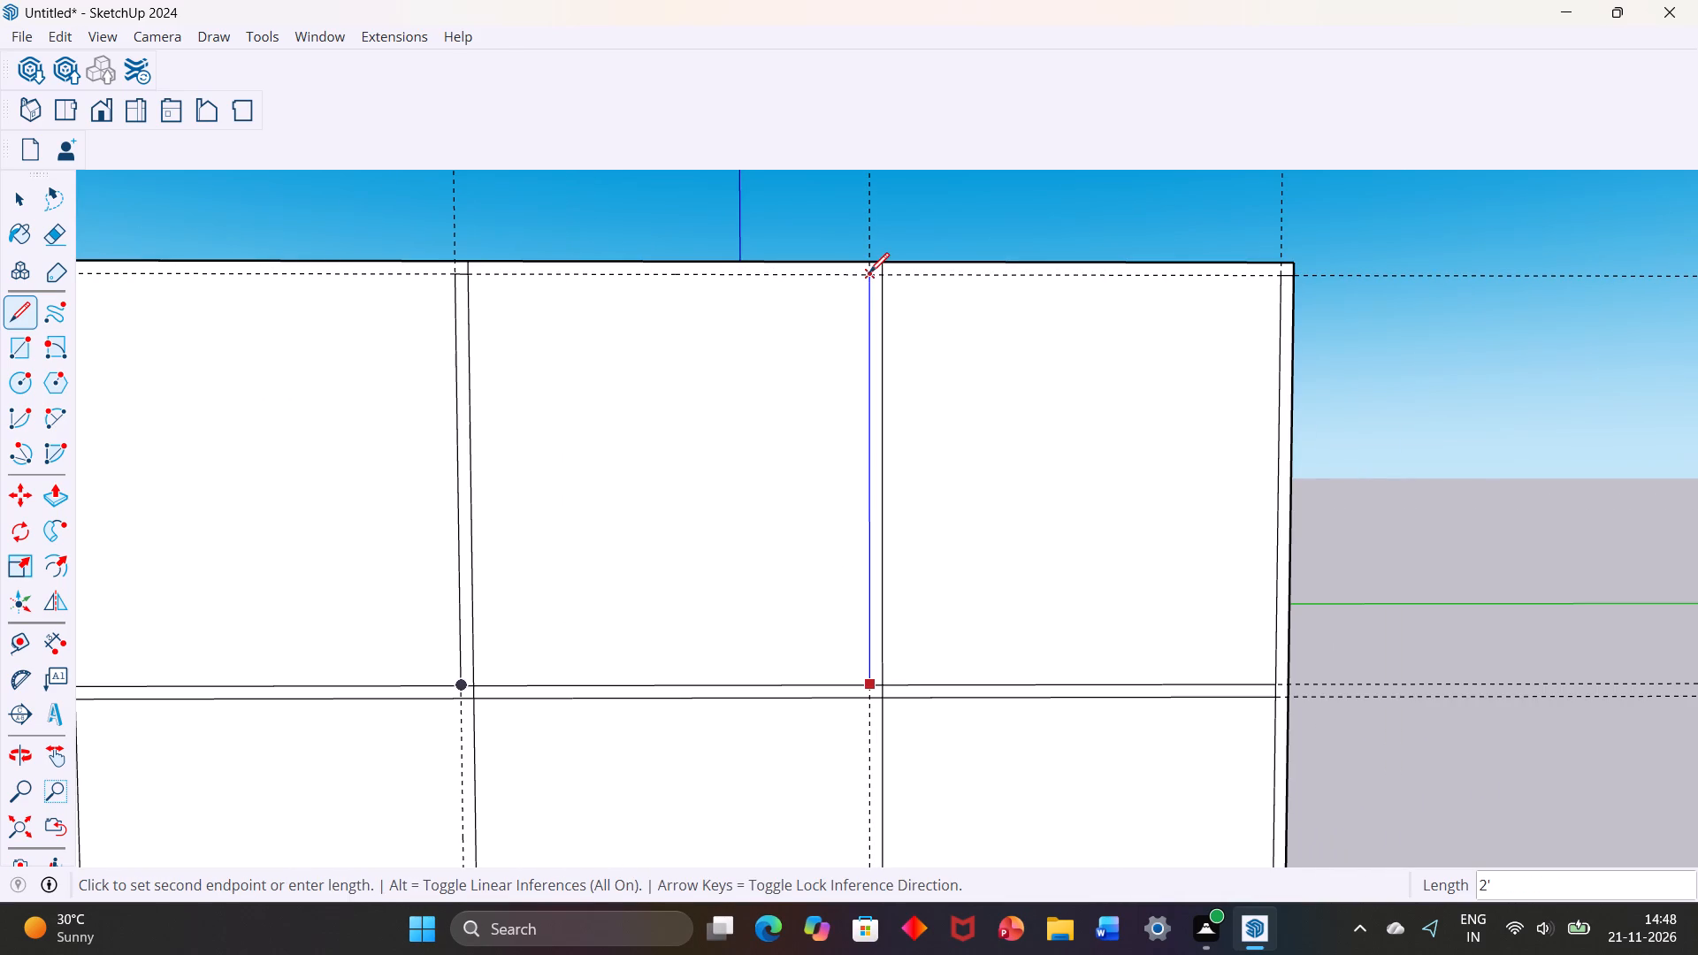
pyautogui.click(870, 273)
pyautogui.click(872, 275)
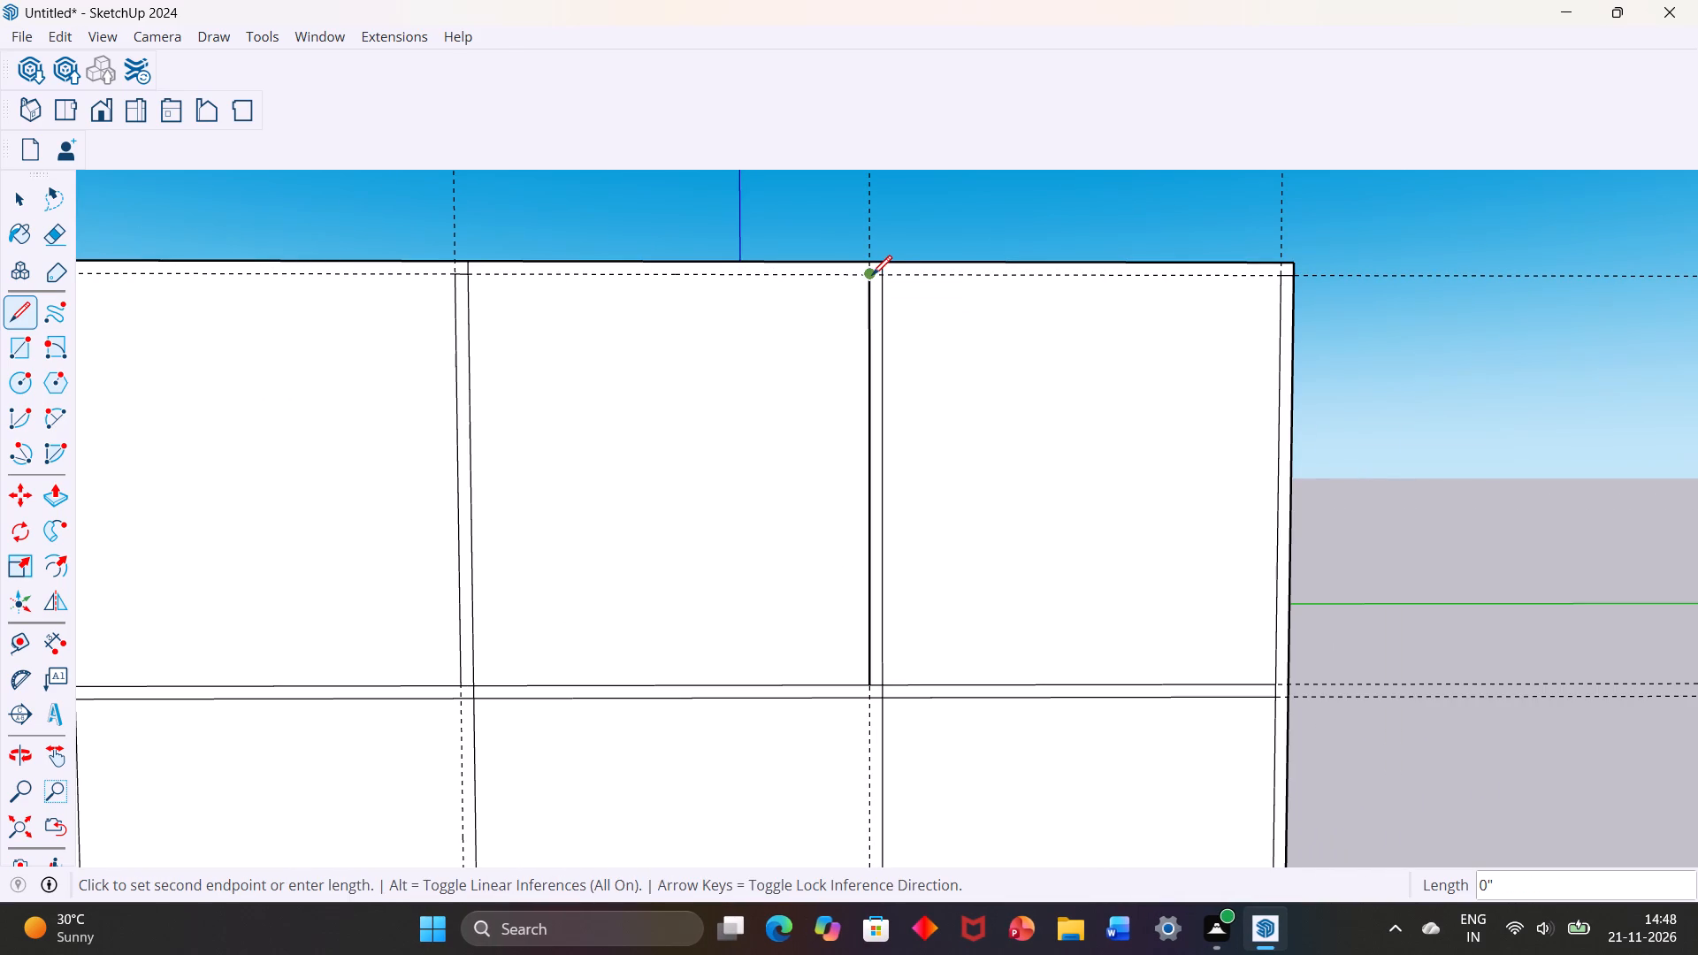
pyautogui.scroll(9, 868, 275)
pyautogui.click(869, 278)
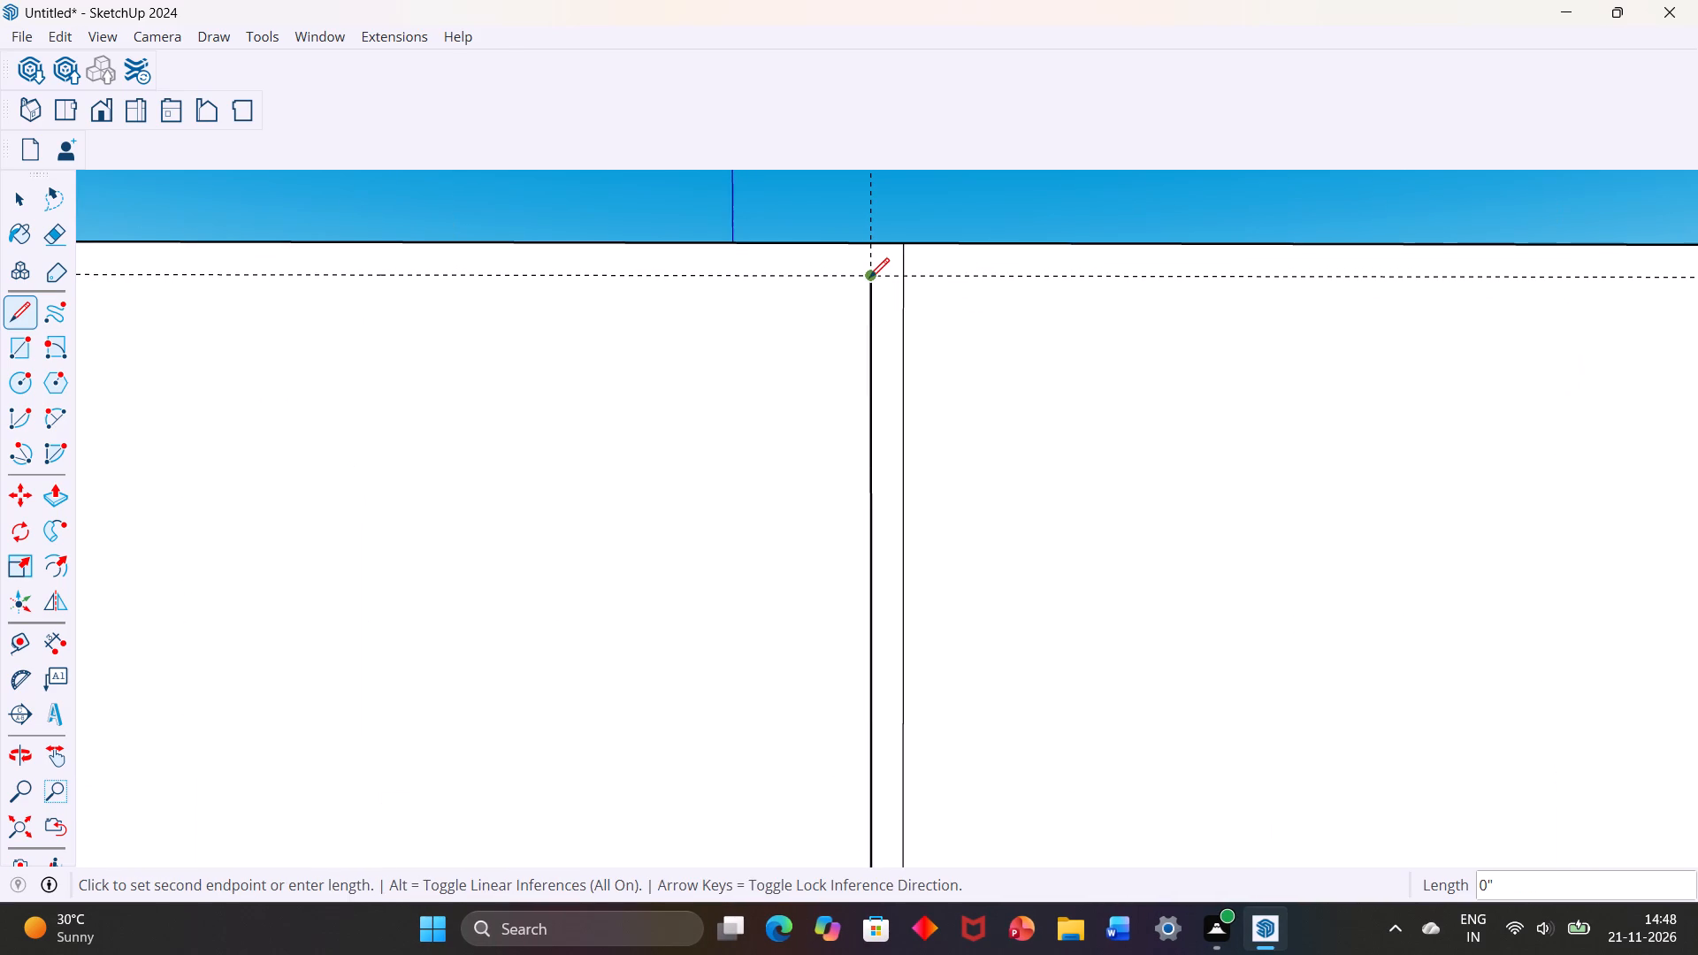
pyautogui.click(905, 279)
# Draw a horizontal line along the top guide from one outer vertical strip's inner edge to the other's.
pyautogui.scroll(1, 839, 325)
pyautogui.scroll(-14, 838, 326)
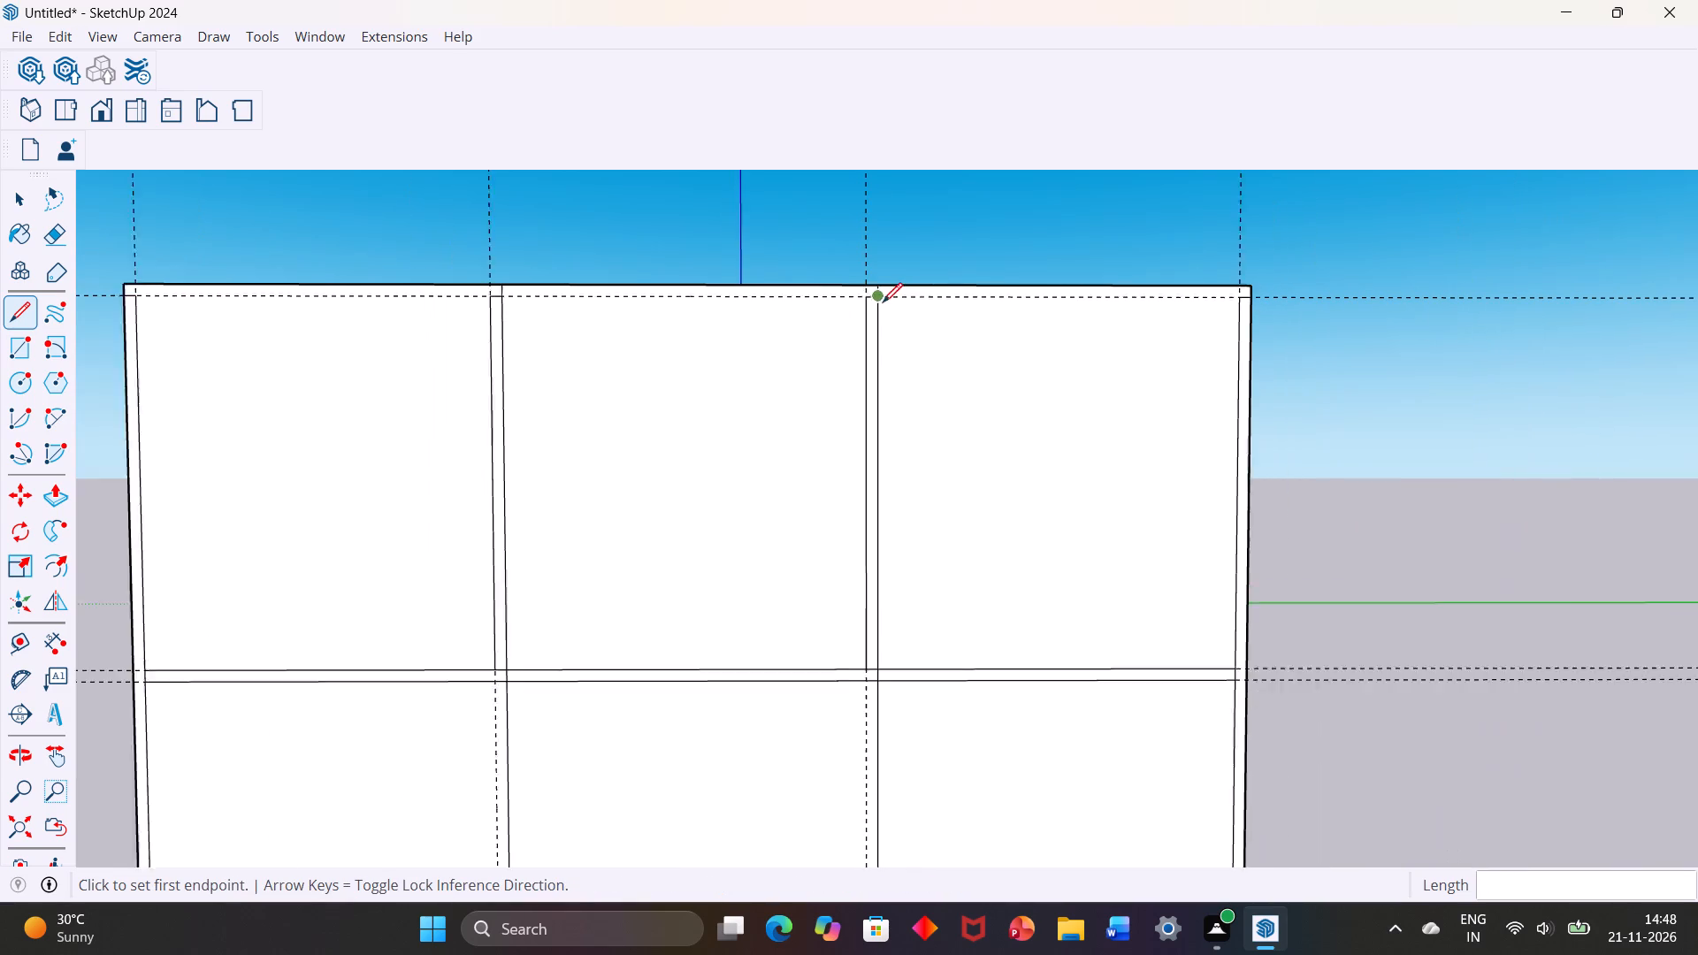
pyautogui.scroll(-2, 883, 302)
pyautogui.click(371, 296)
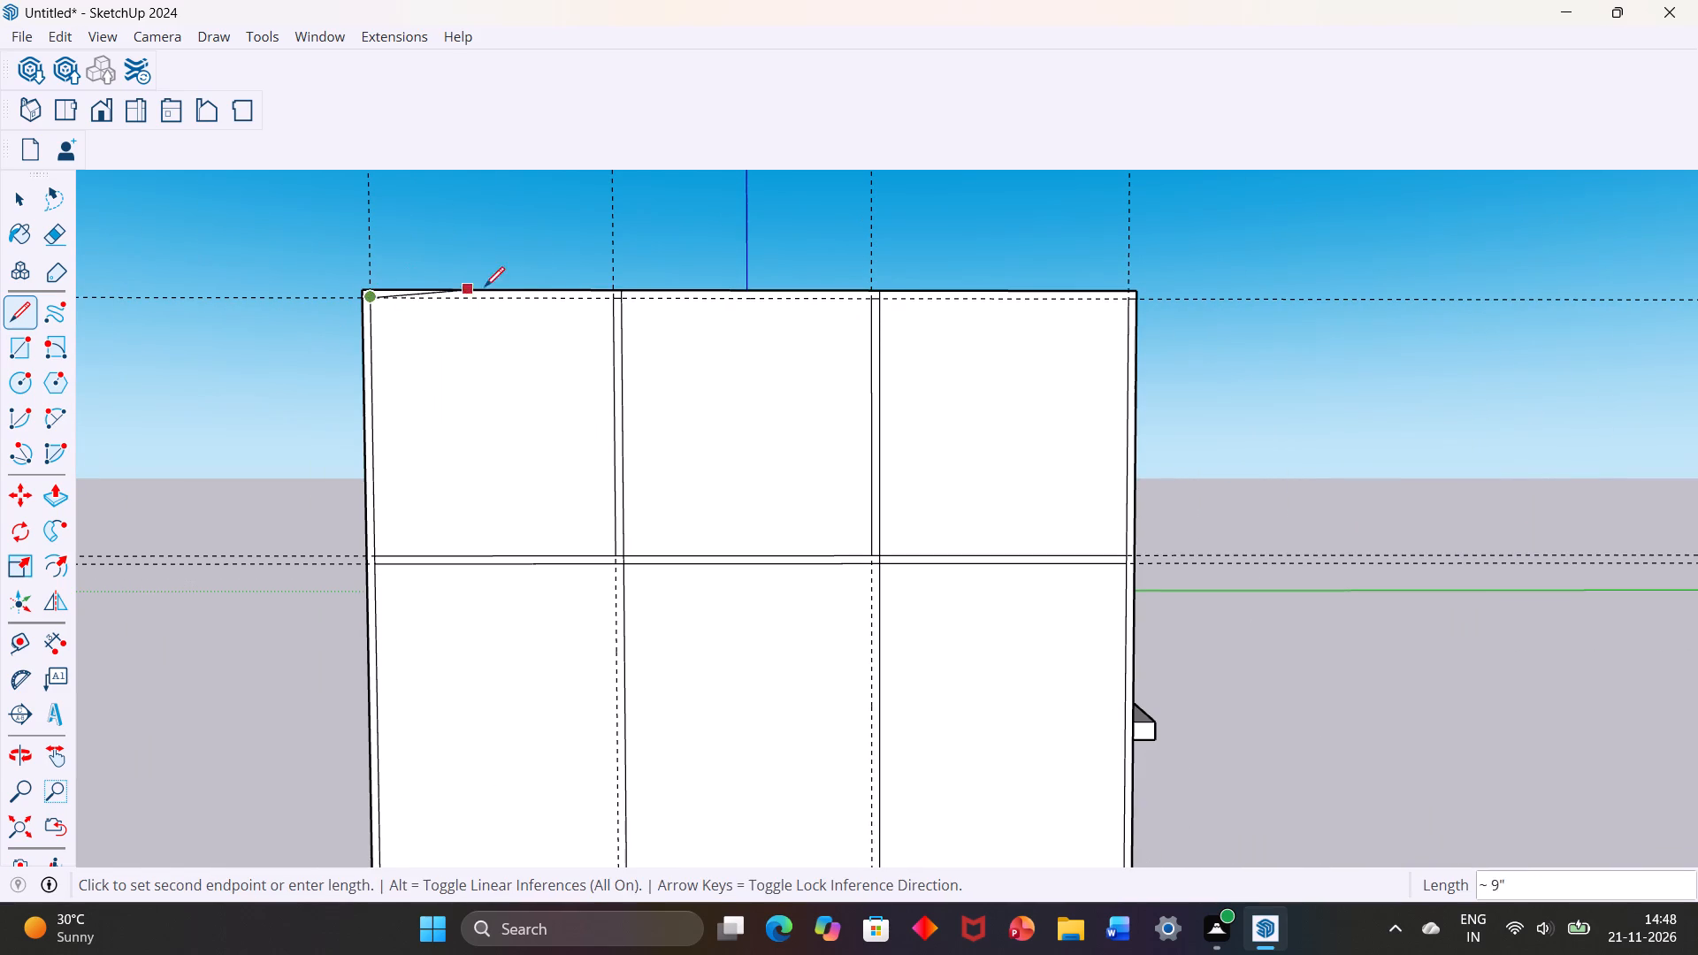
pyautogui.scroll(3, 1039, 302)
pyautogui.scroll(3, 1113, 294)
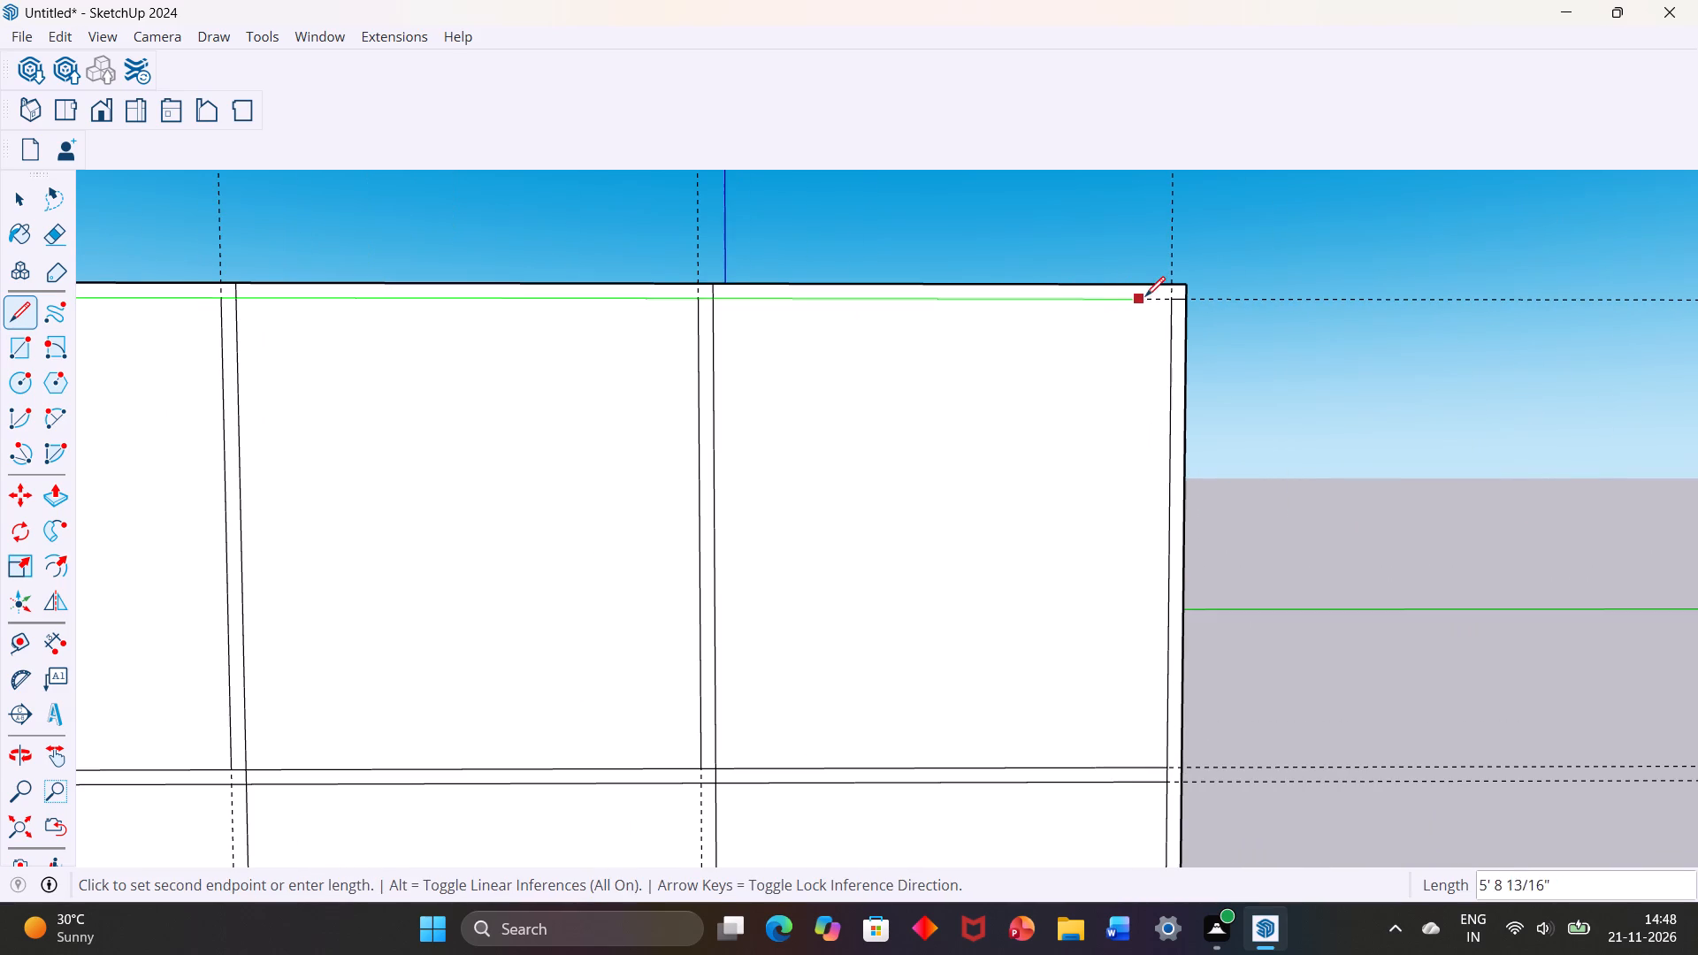
pyautogui.click(1170, 300)
pyautogui.scroll(-5, 706, 302)
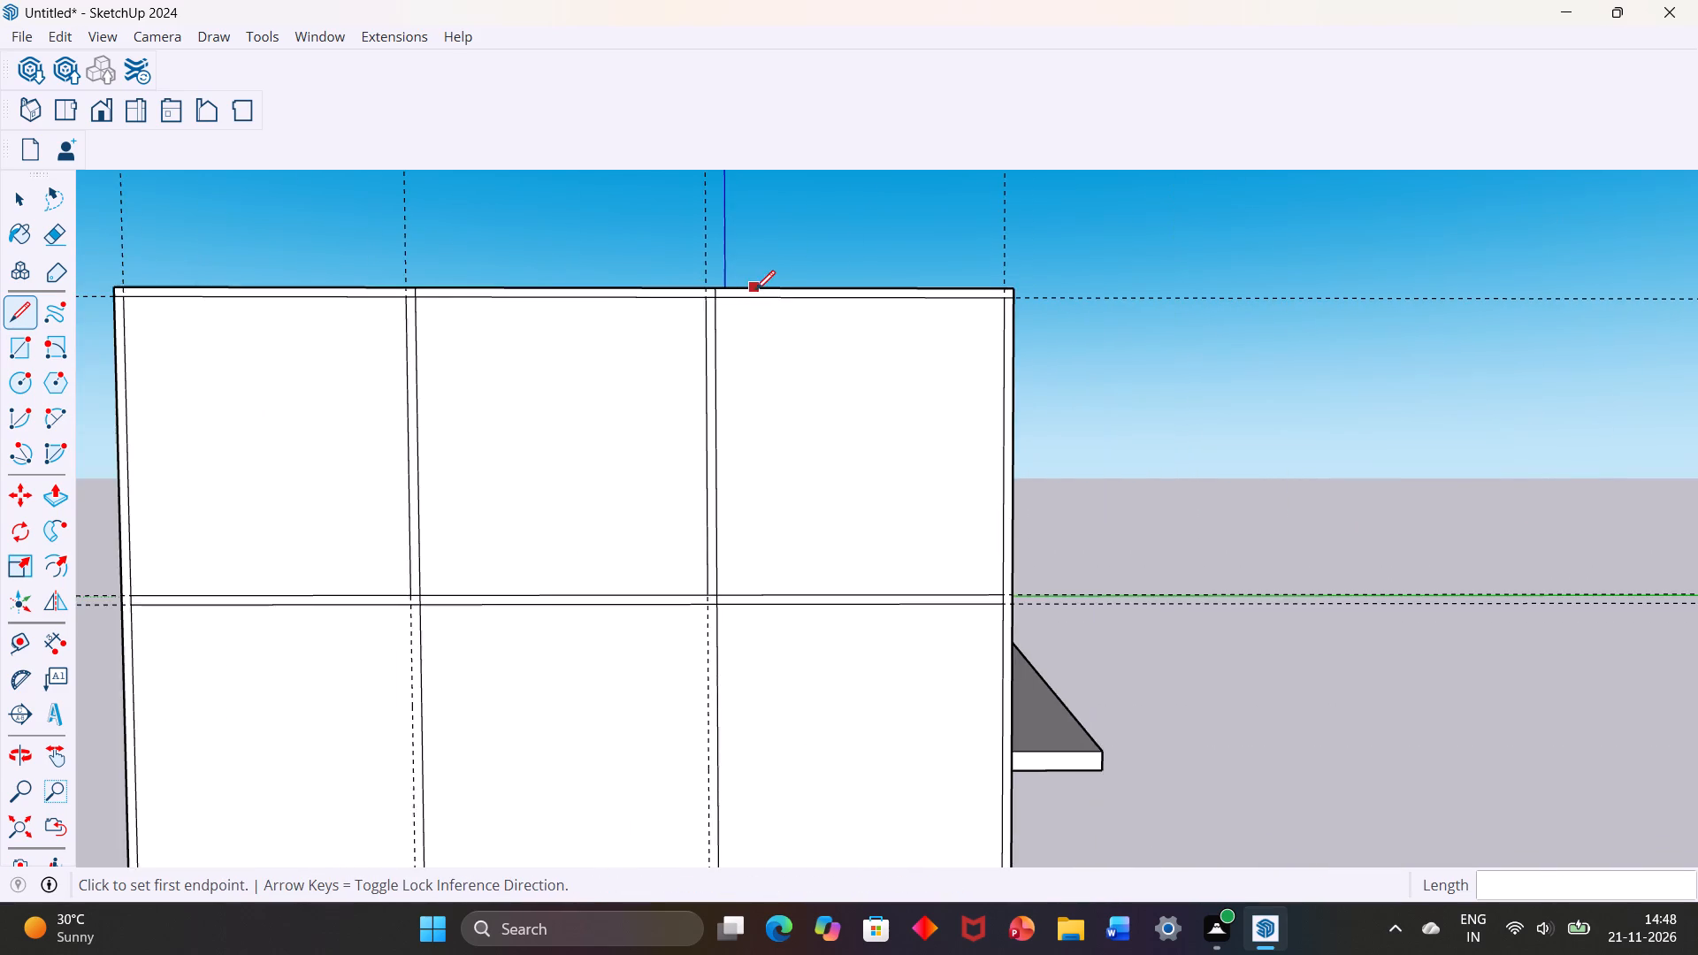
pyautogui.scroll(-10, 755, 290)
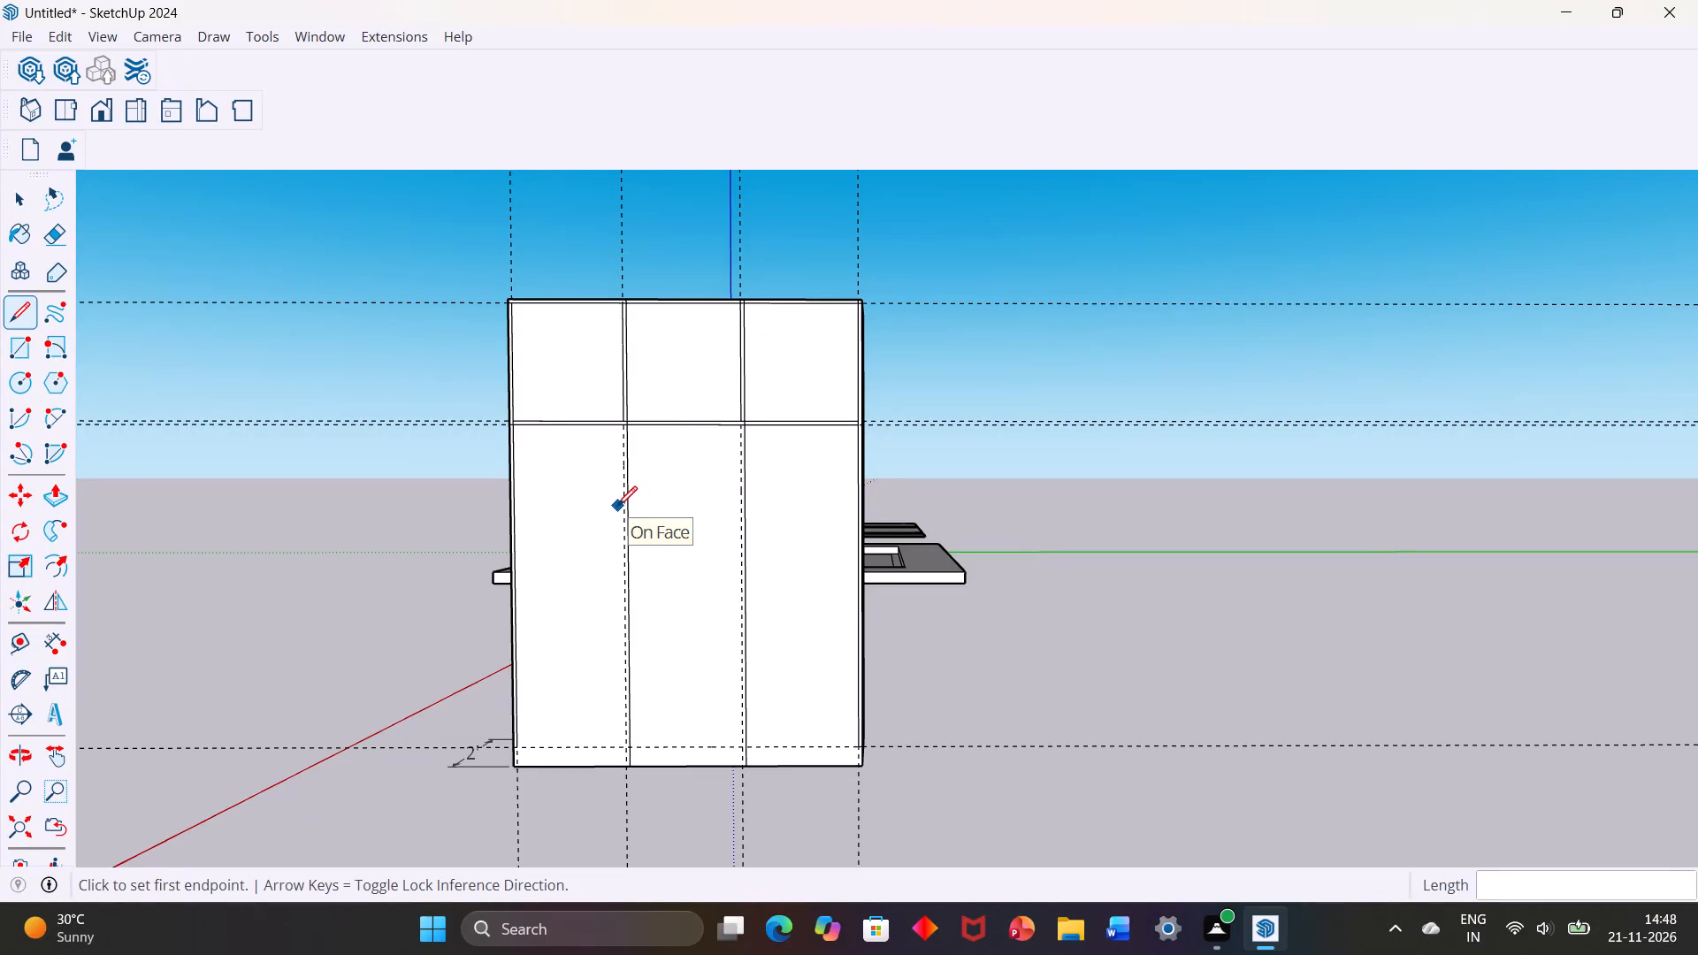
pyautogui.press('space')
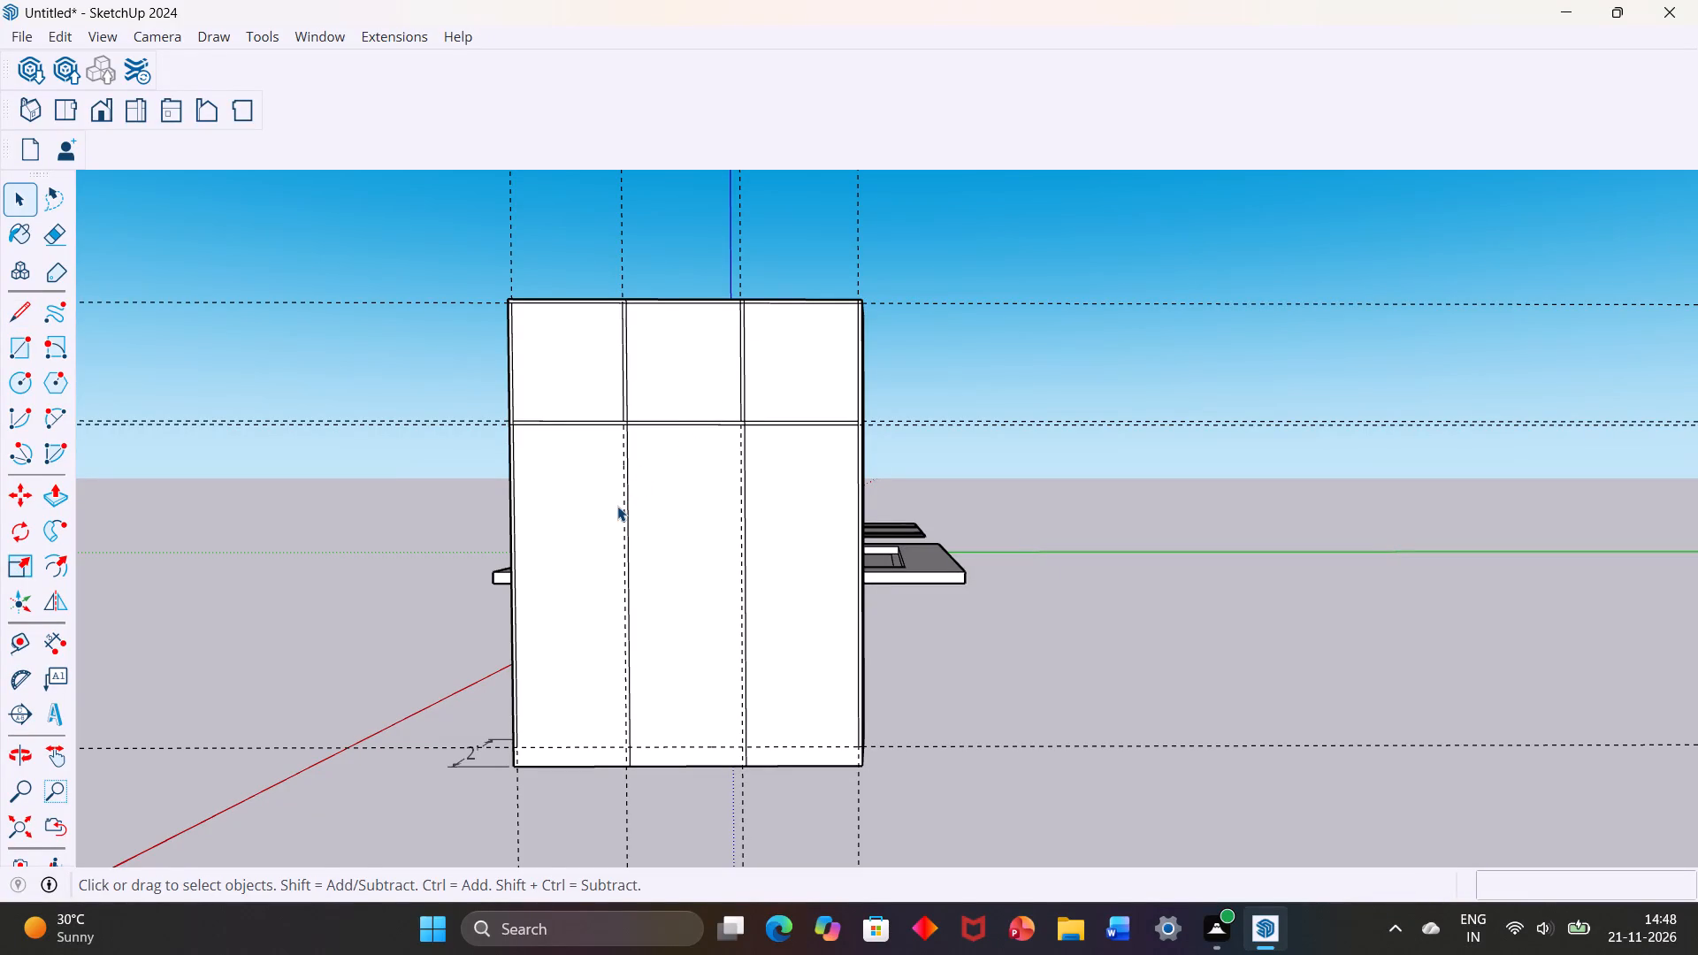
# Draw a 5' 6 1/2" line down the inner guide farther from the 2' dimension, from the horizontal strip to the bottom guide.
pyautogui.scroll(-1, 617, 506)
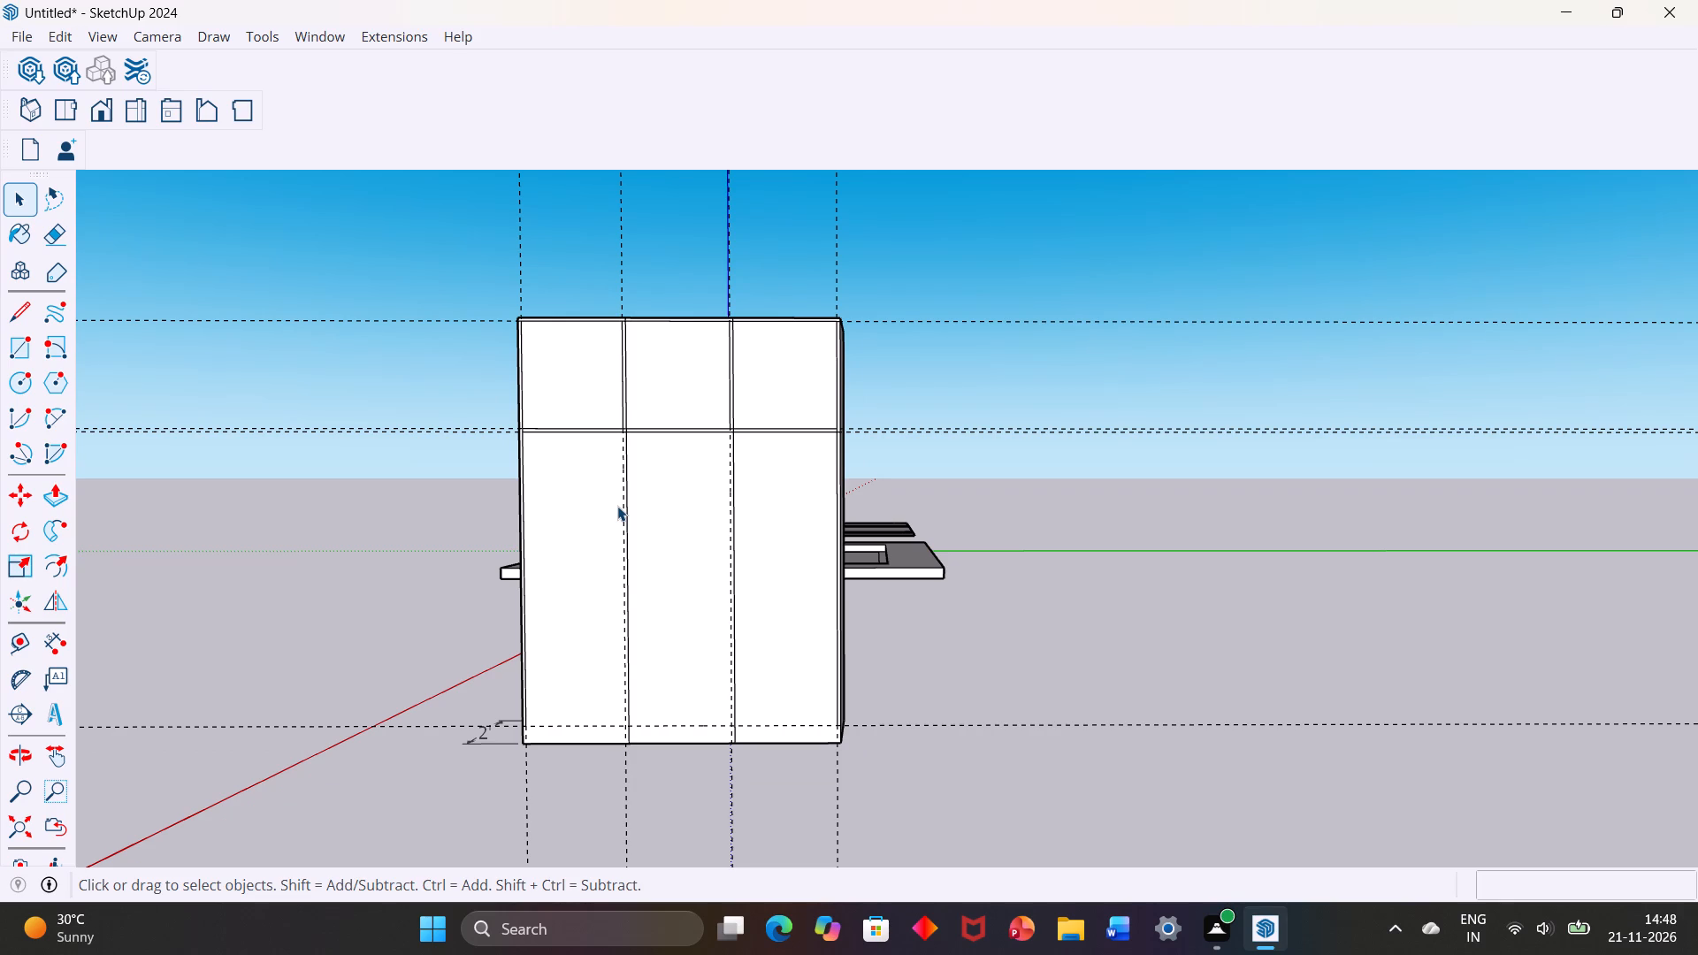
pyautogui.scroll(6, 748, 434)
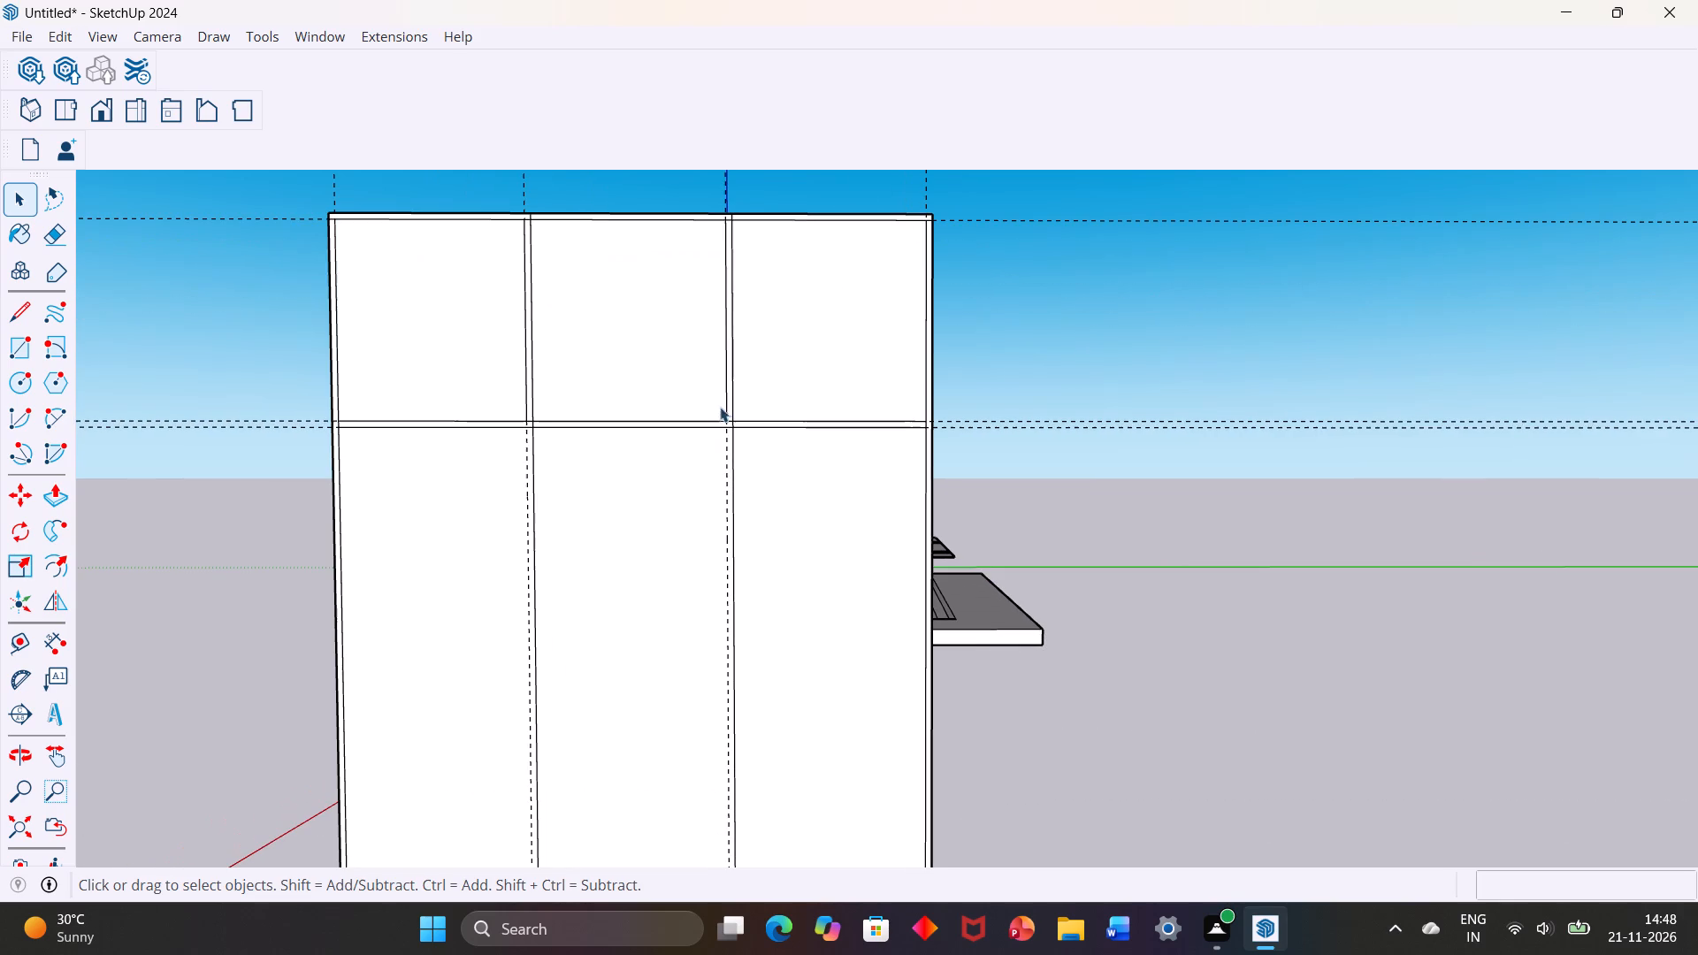
pyautogui.click(22, 320)
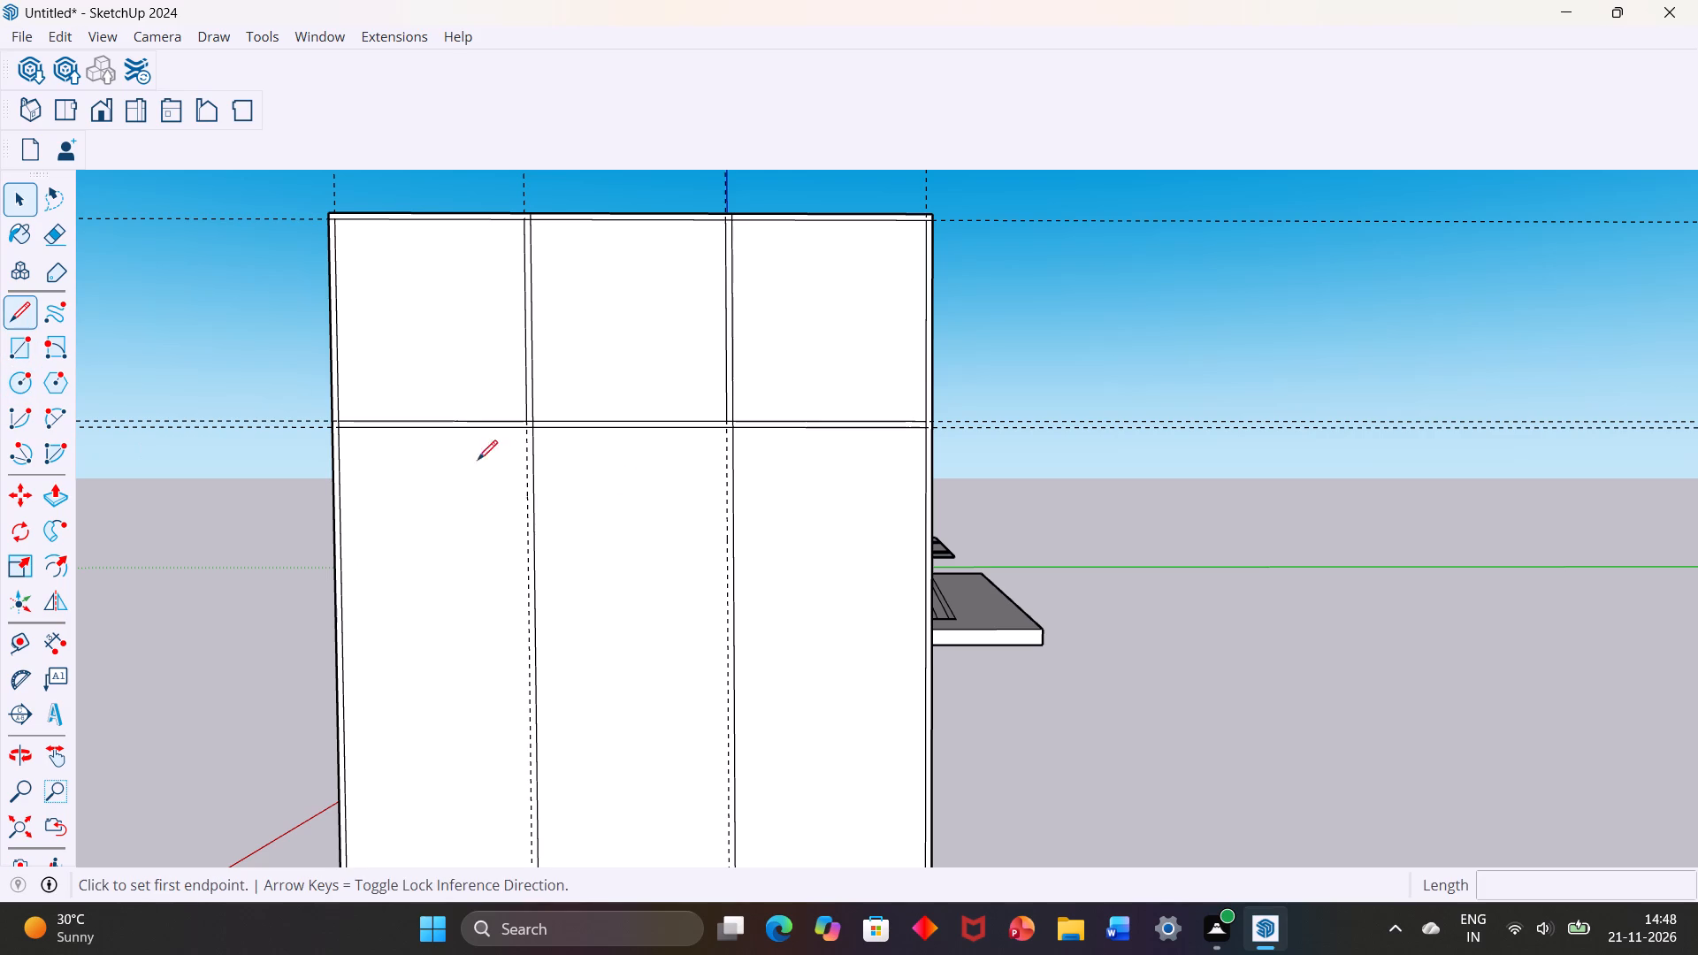
pyautogui.scroll(7, 707, 460)
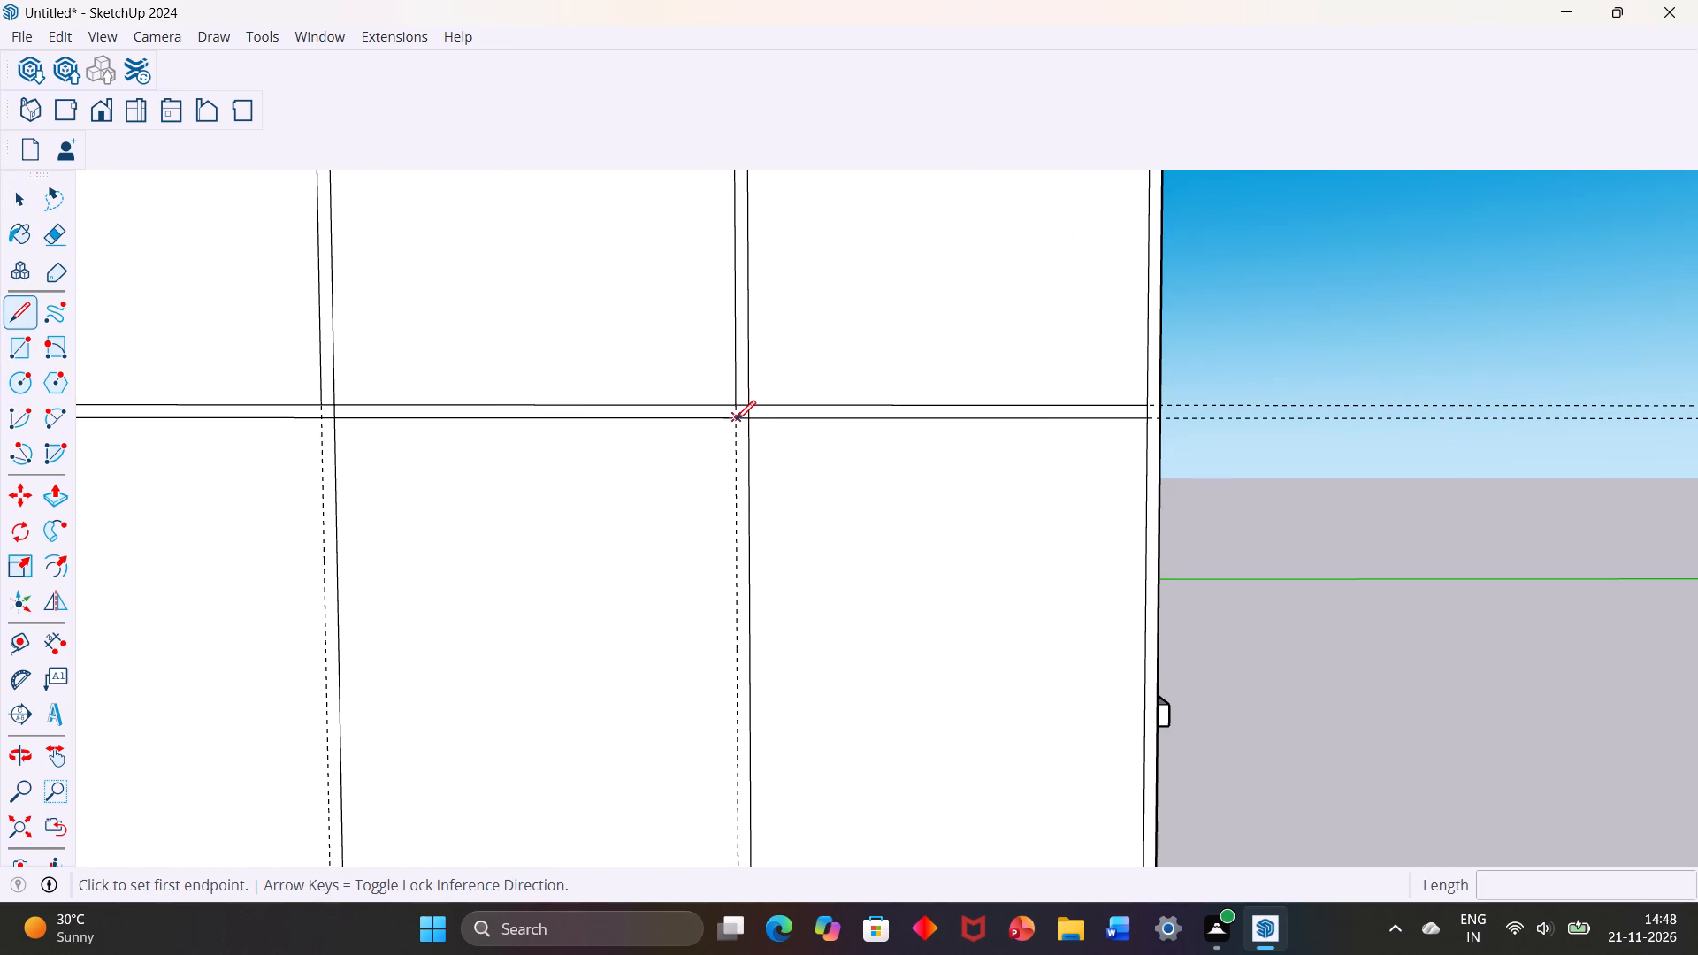
pyautogui.click(736, 420)
pyautogui.scroll(-19, 799, 680)
pyautogui.scroll(3, 752, 699)
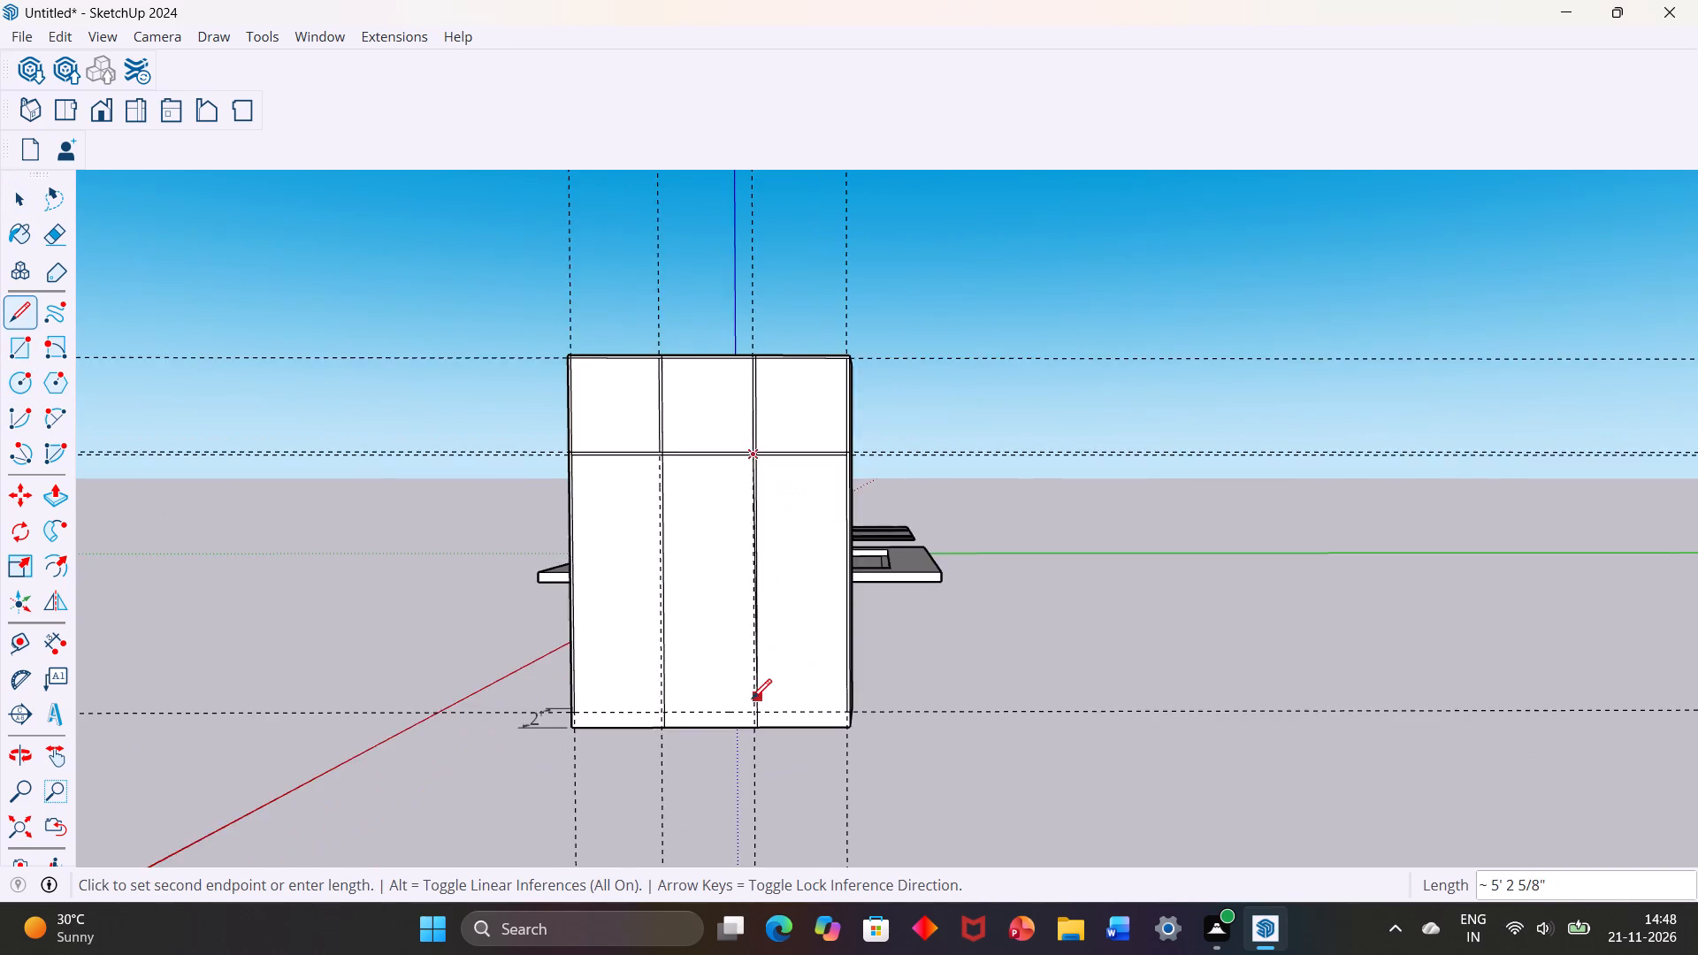
pyautogui.scroll(7, 752, 699)
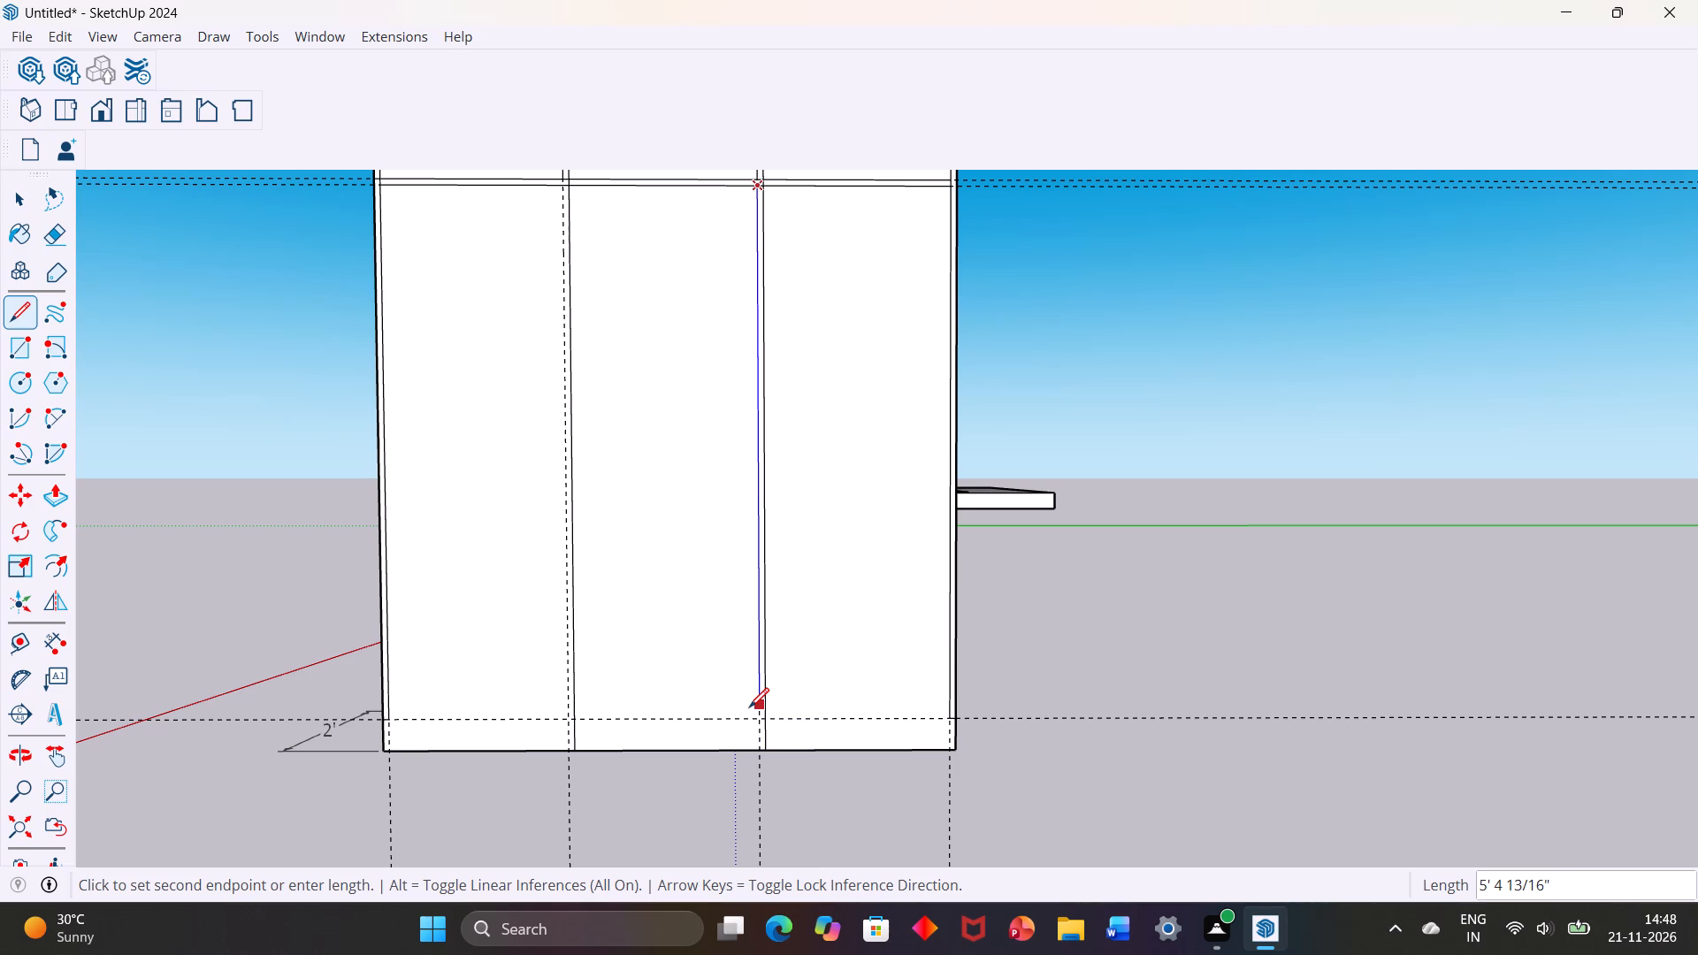
pyautogui.scroll(-5, 749, 707)
pyautogui.scroll(3, 757, 753)
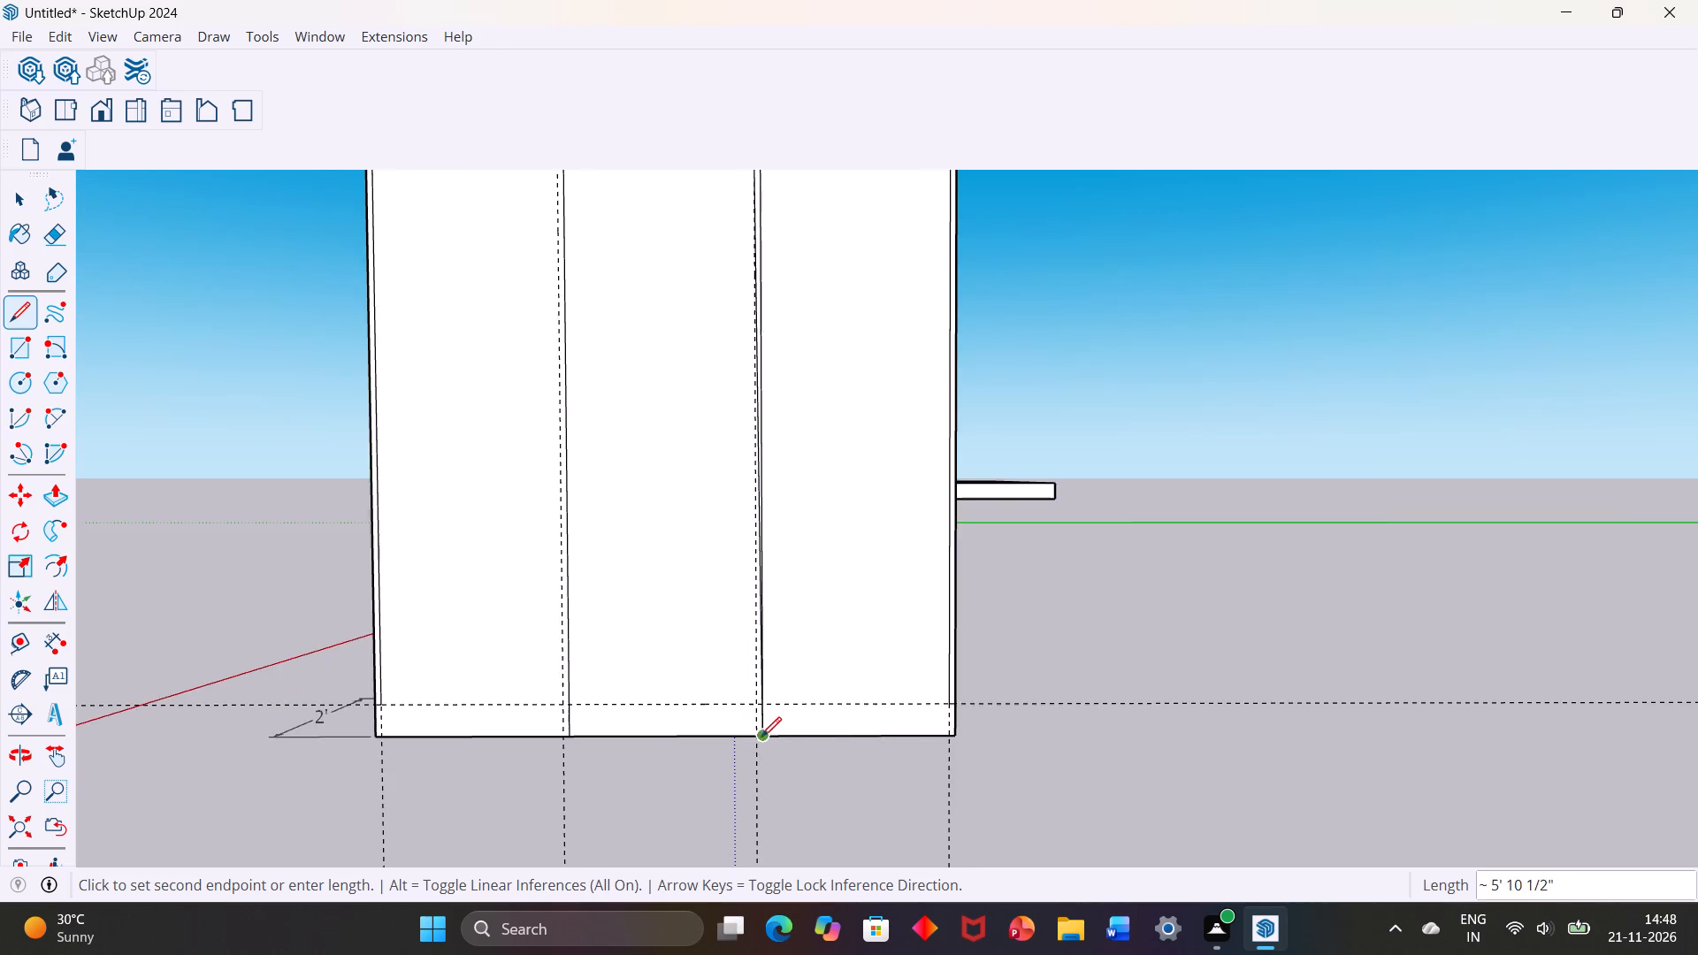
pyautogui.scroll(3, 761, 735)
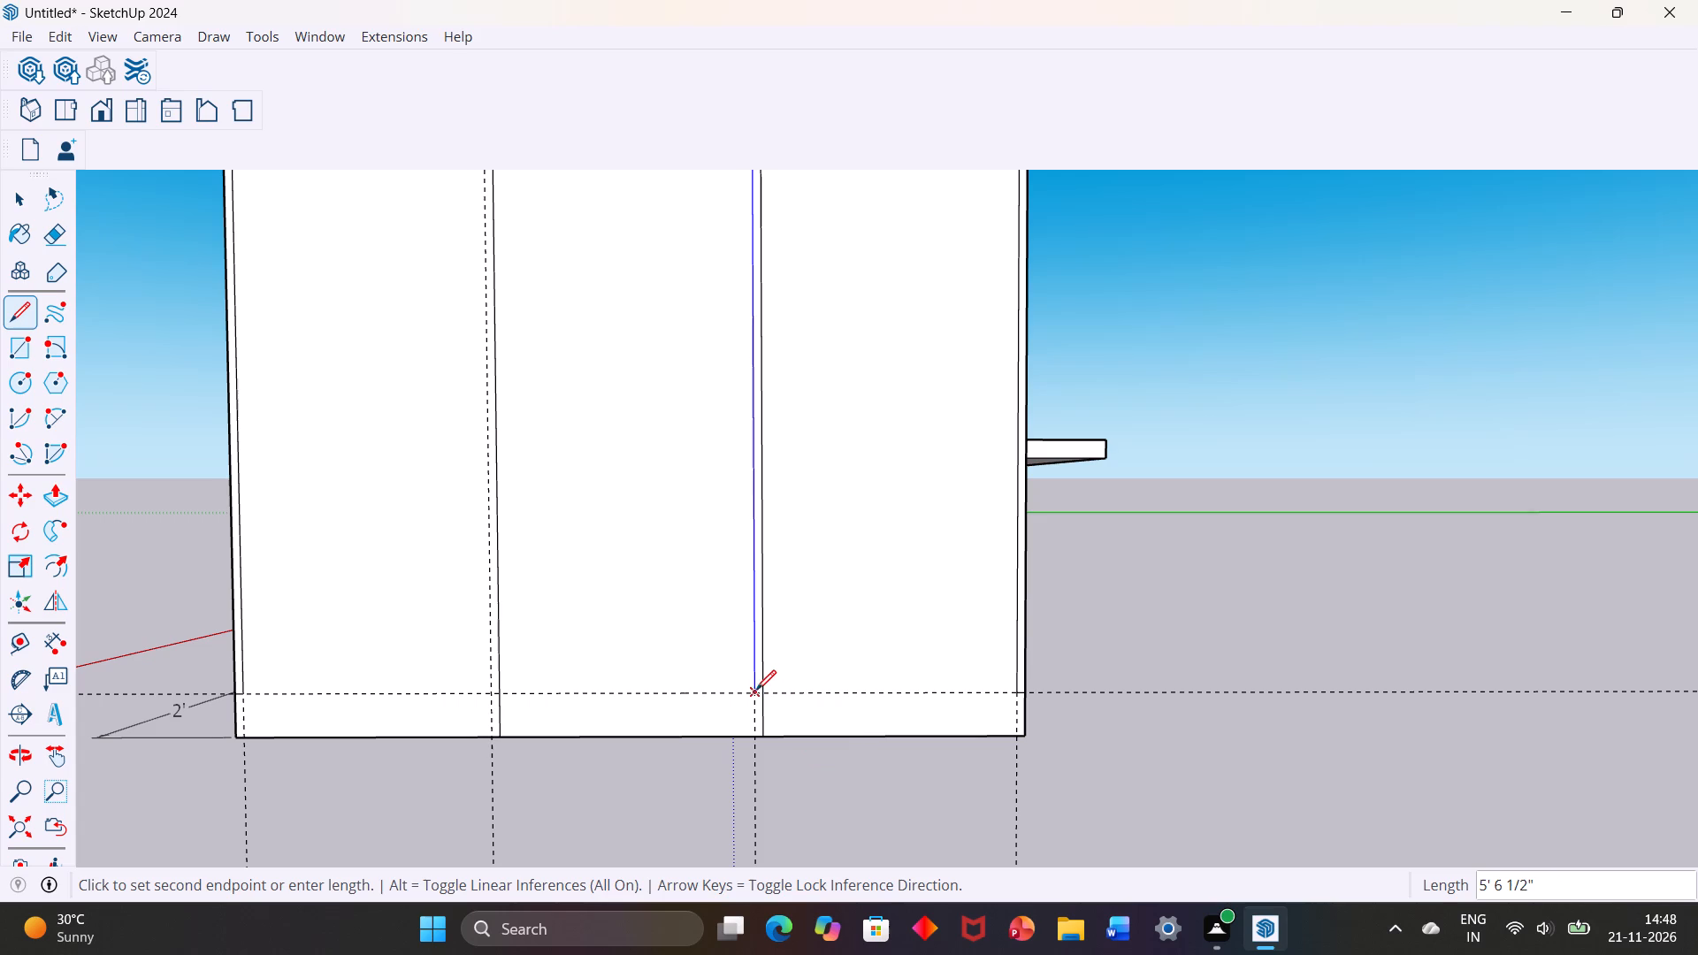
pyautogui.click(753, 692)
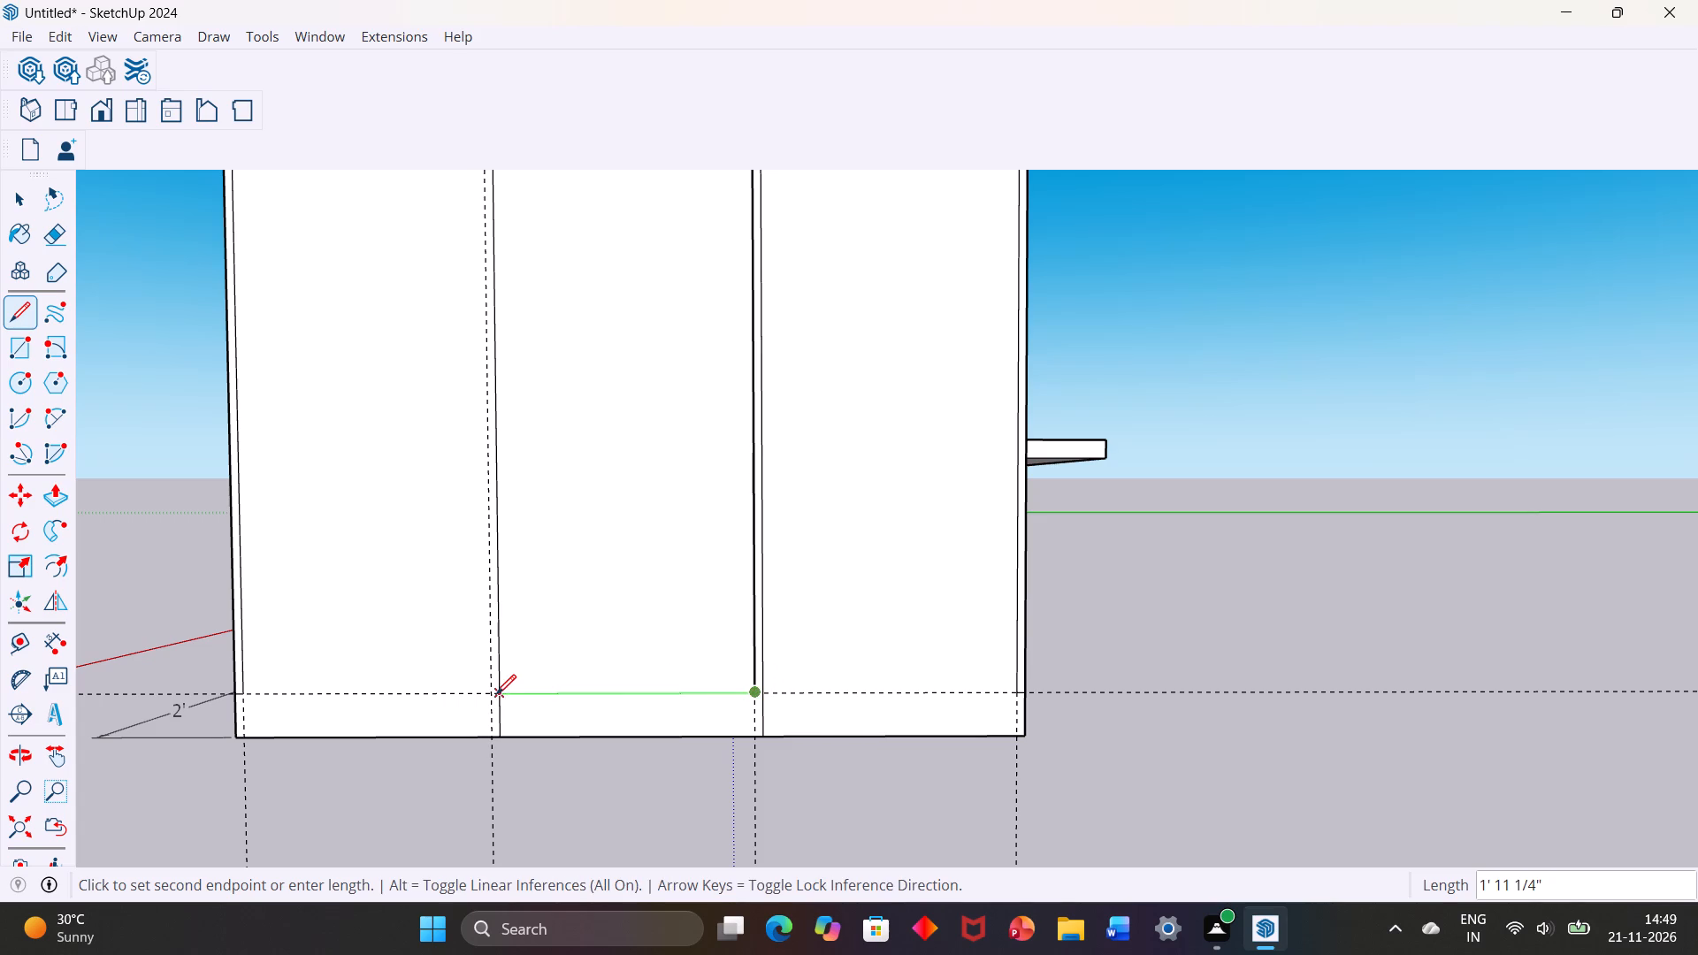
pyautogui.scroll(-2, 497, 698)
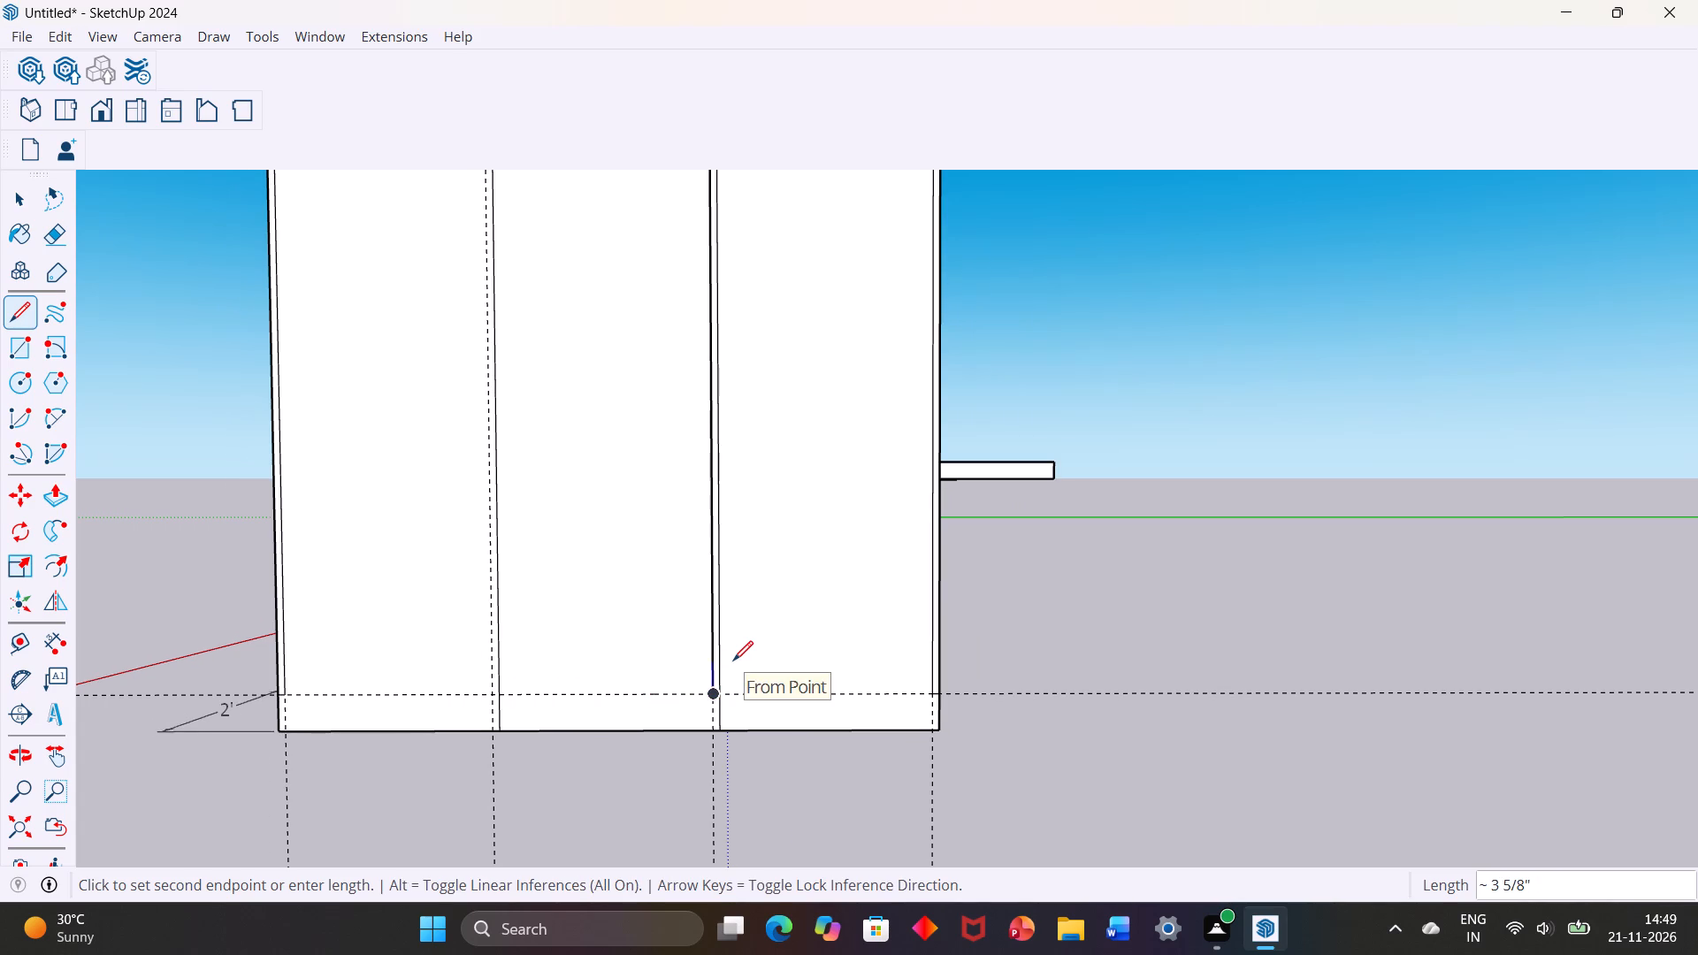
pyautogui.press('Escape')
pyautogui.press('Escape')
# Draw a 5' 6 1/2" line up the inner guide nearer the 2' dimension, from bottom guide to horizontal strip, closing across the divider's width.
pyautogui.click(487, 694)
pyautogui.scroll(-2, 475, 571)
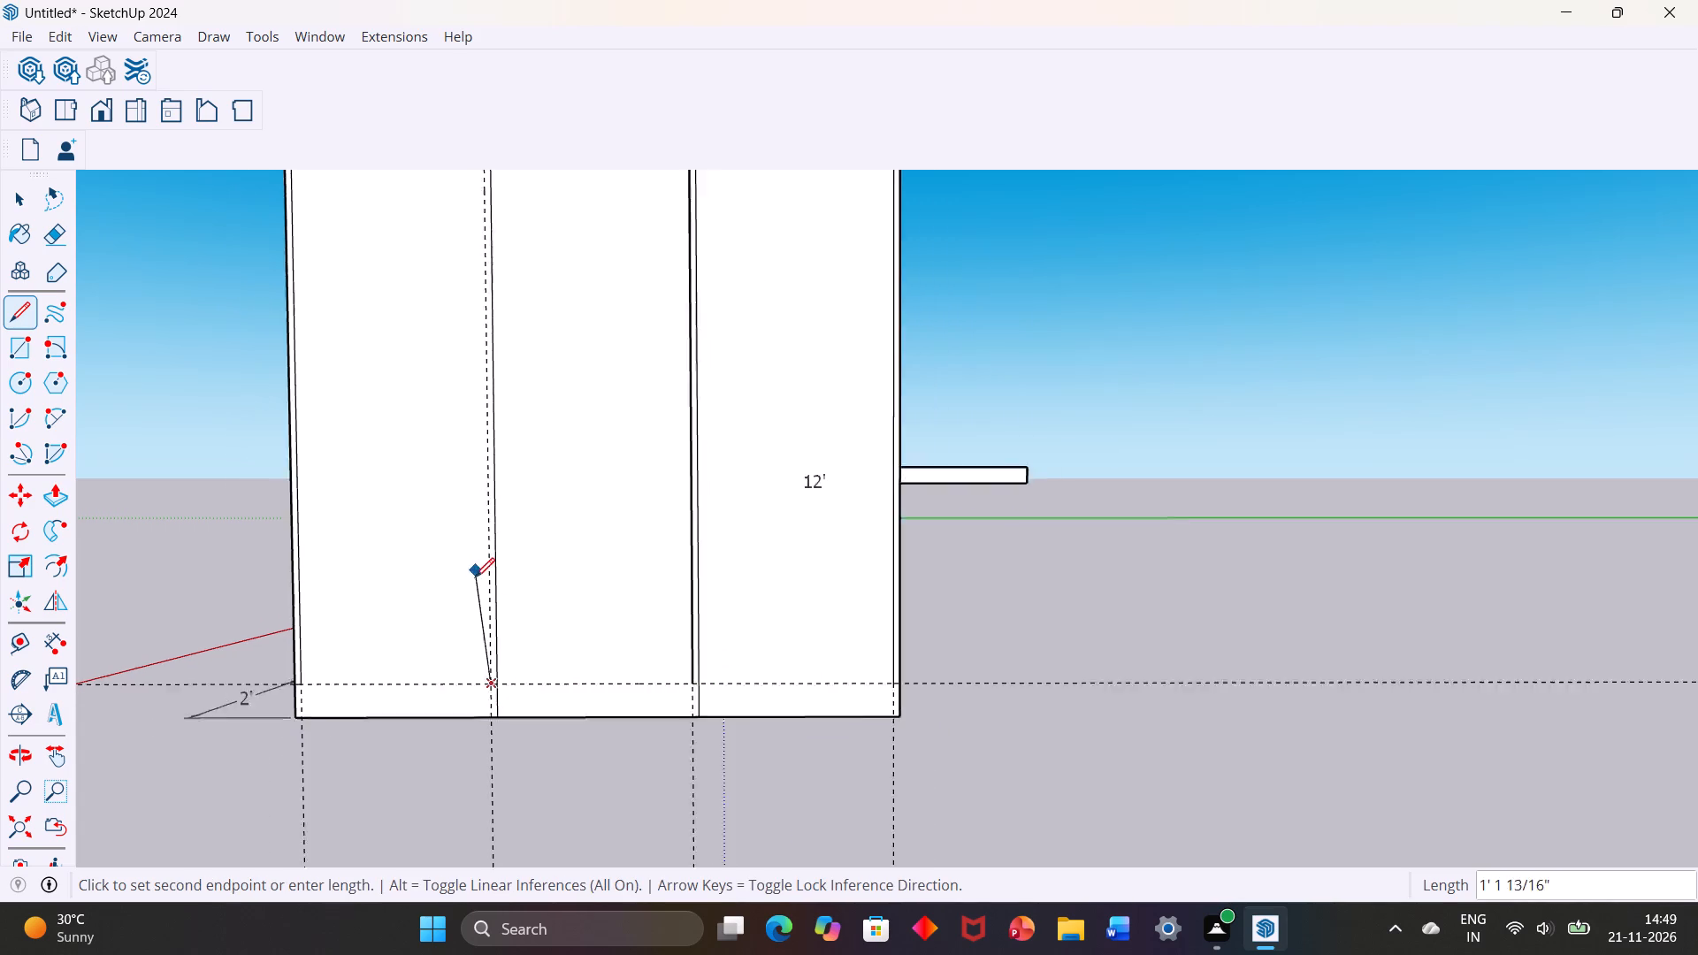
pyautogui.scroll(-3, 475, 577)
pyautogui.scroll(-3, 495, 286)
pyautogui.scroll(10, 475, 268)
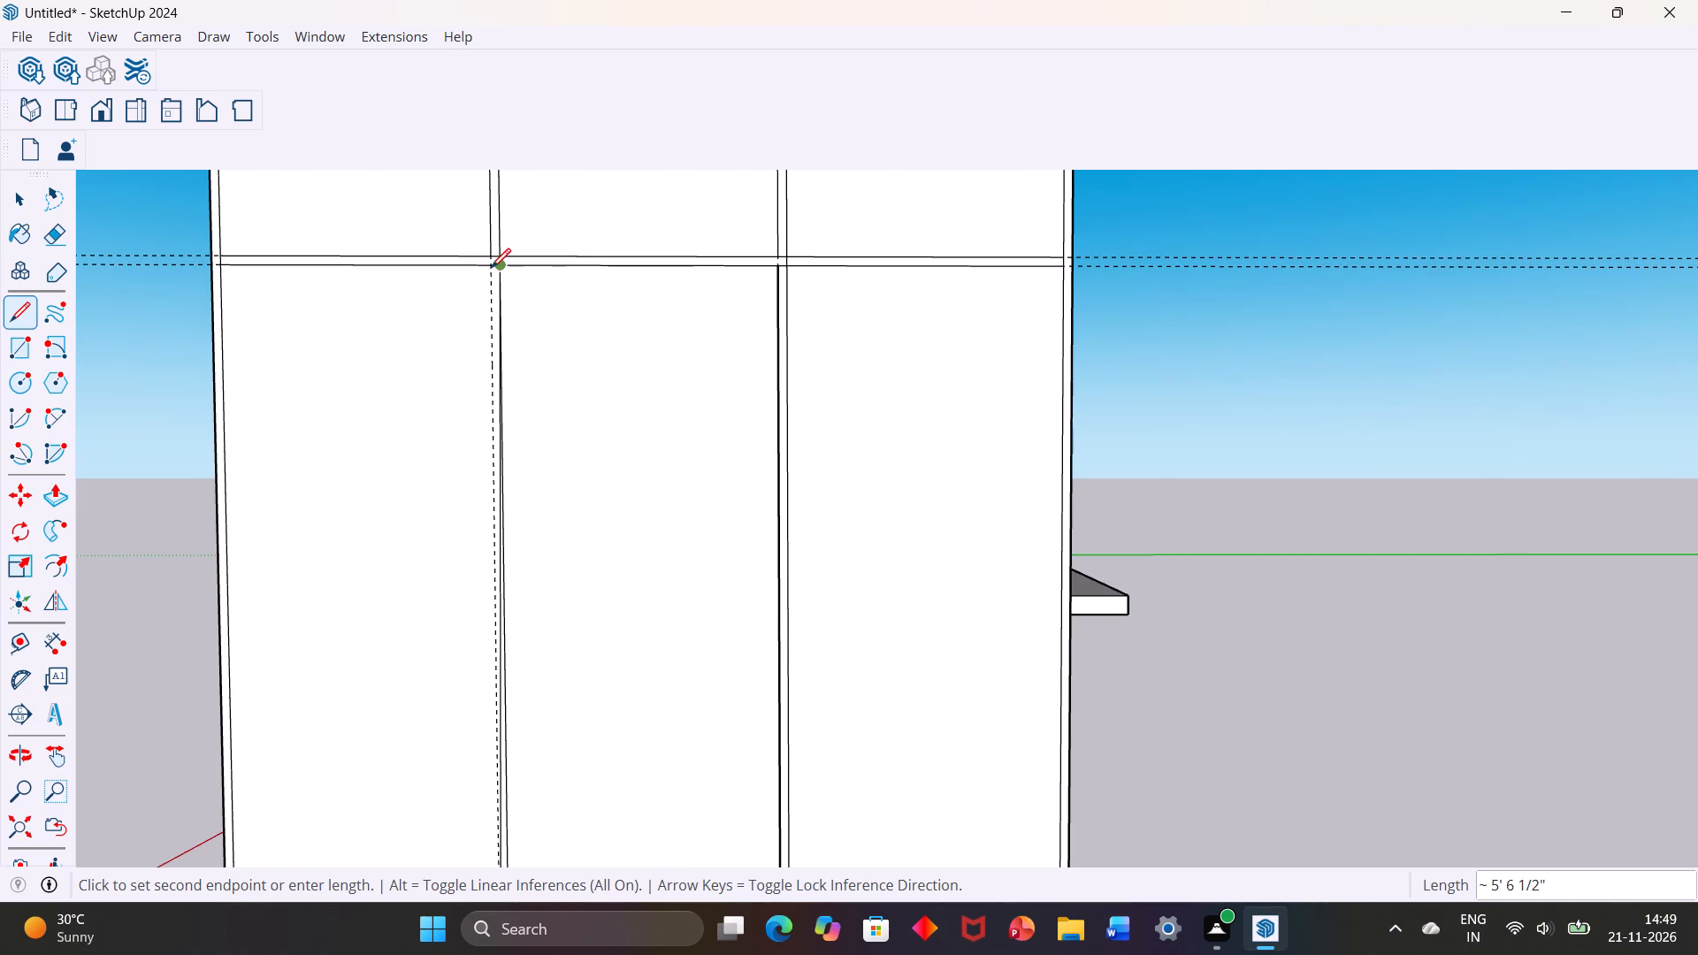
pyautogui.press('Up')
pyautogui.scroll(3, 497, 273)
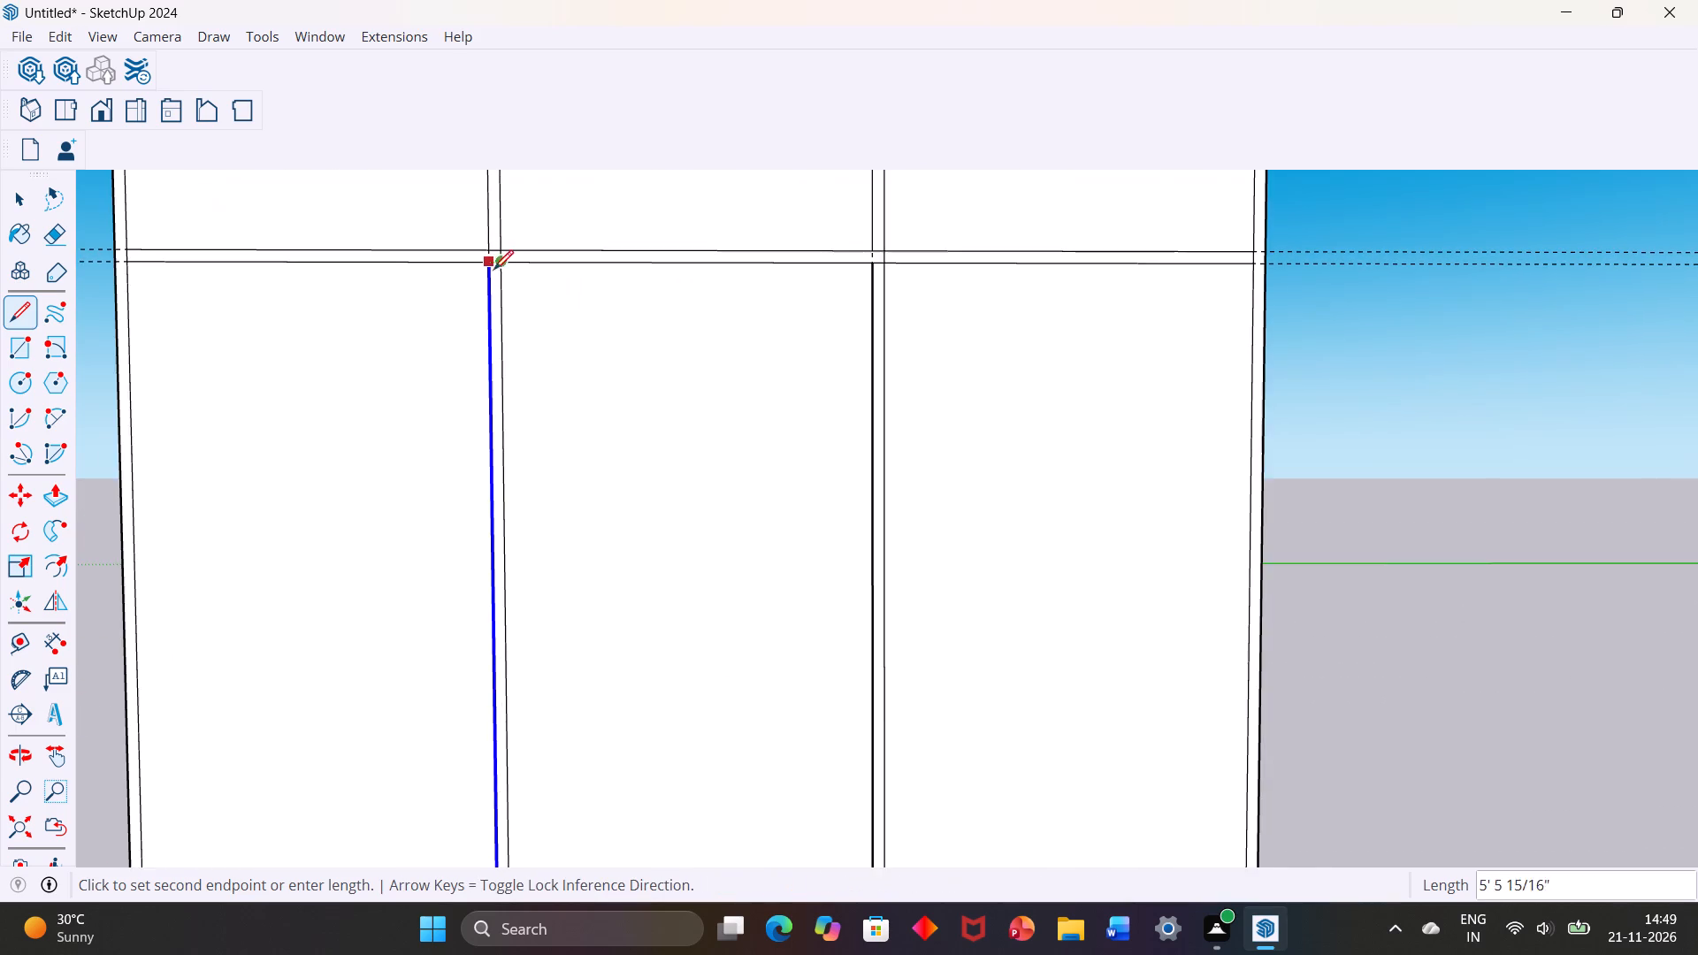
pyautogui.scroll(3, 493, 262)
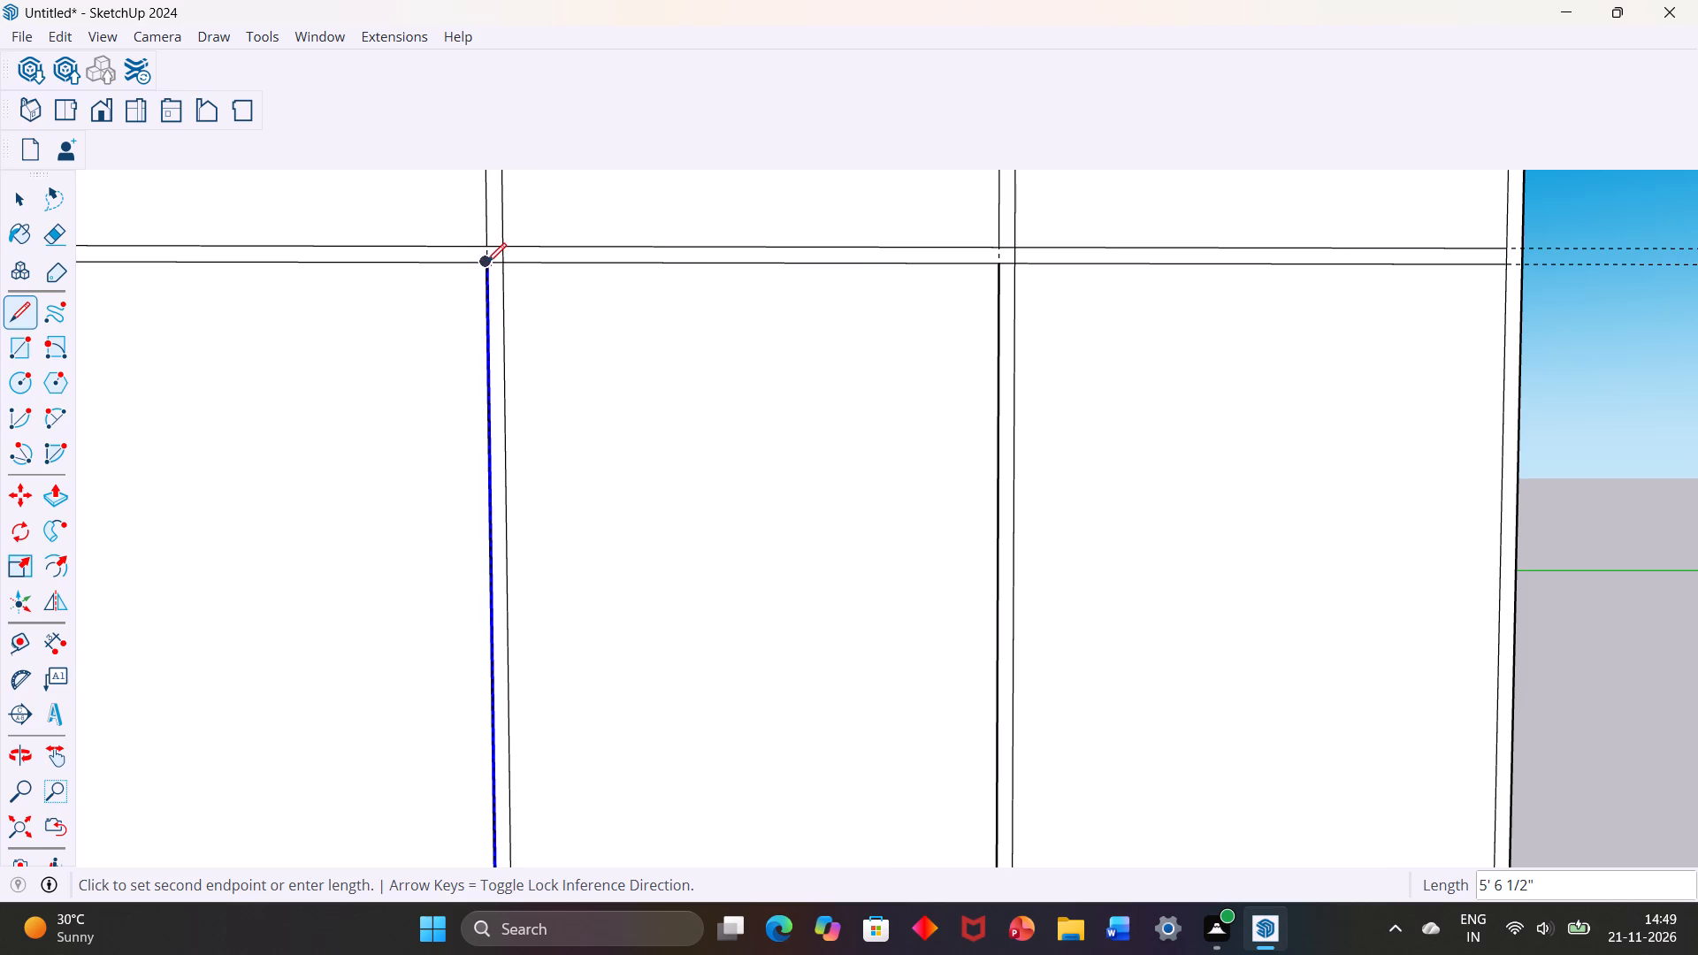
pyautogui.scroll(20, 486, 264)
pyautogui.scroll(2, 486, 264)
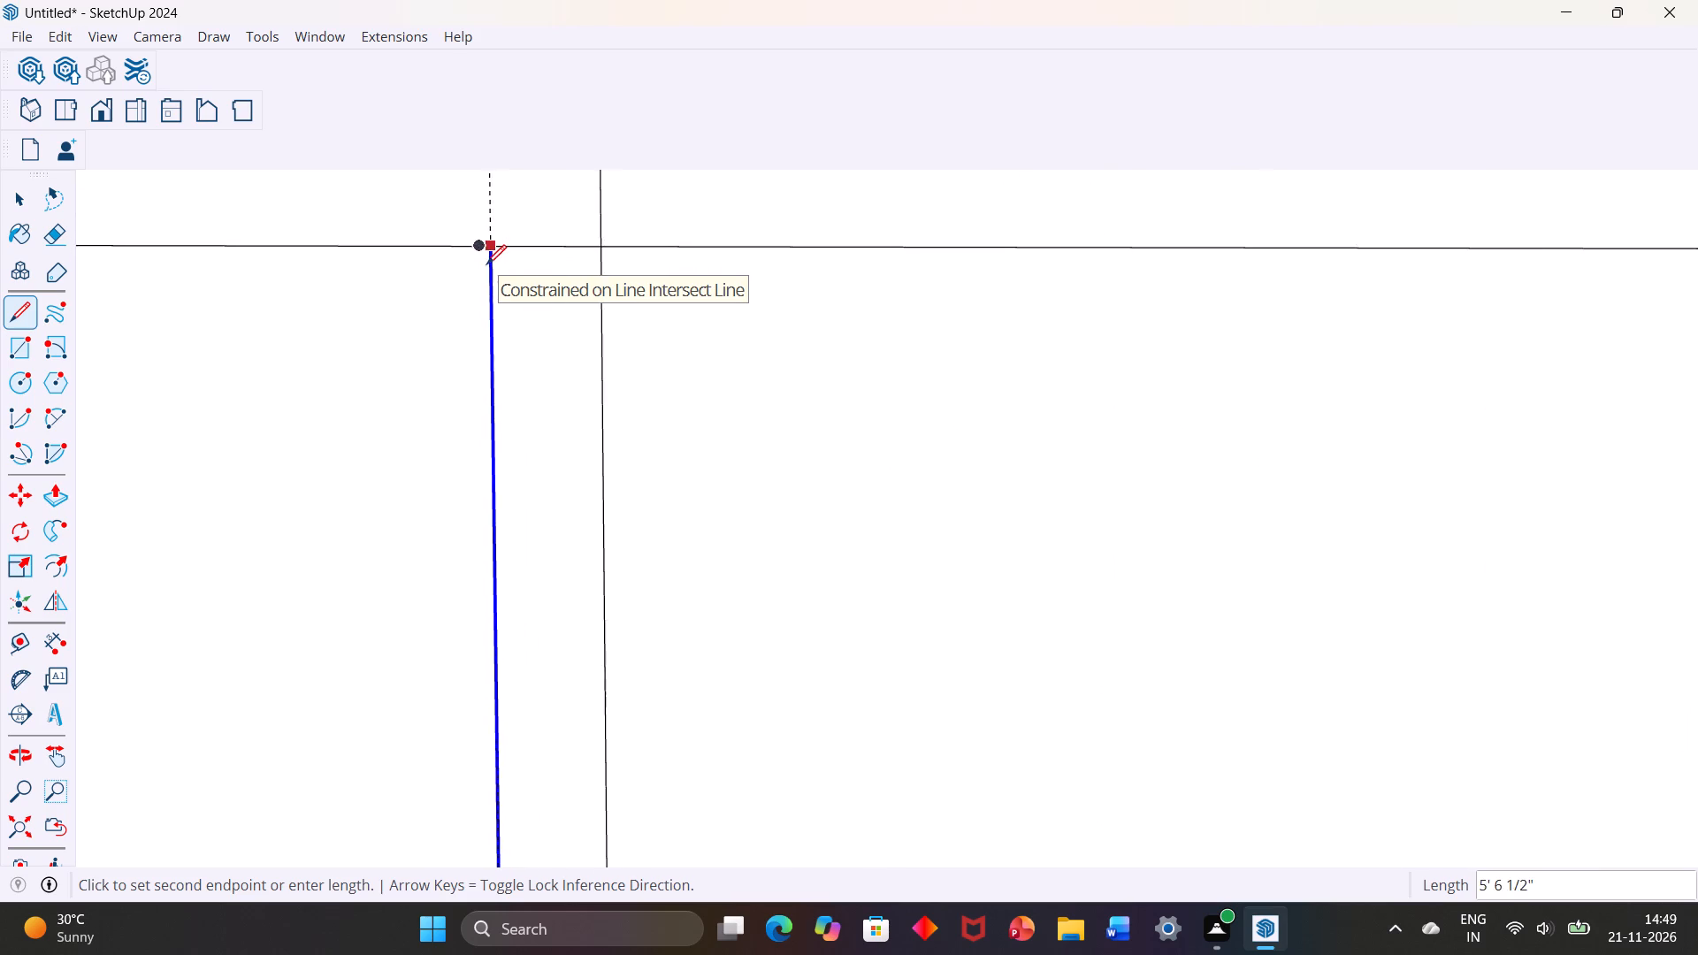
pyautogui.scroll(2, 486, 264)
pyautogui.click(491, 241)
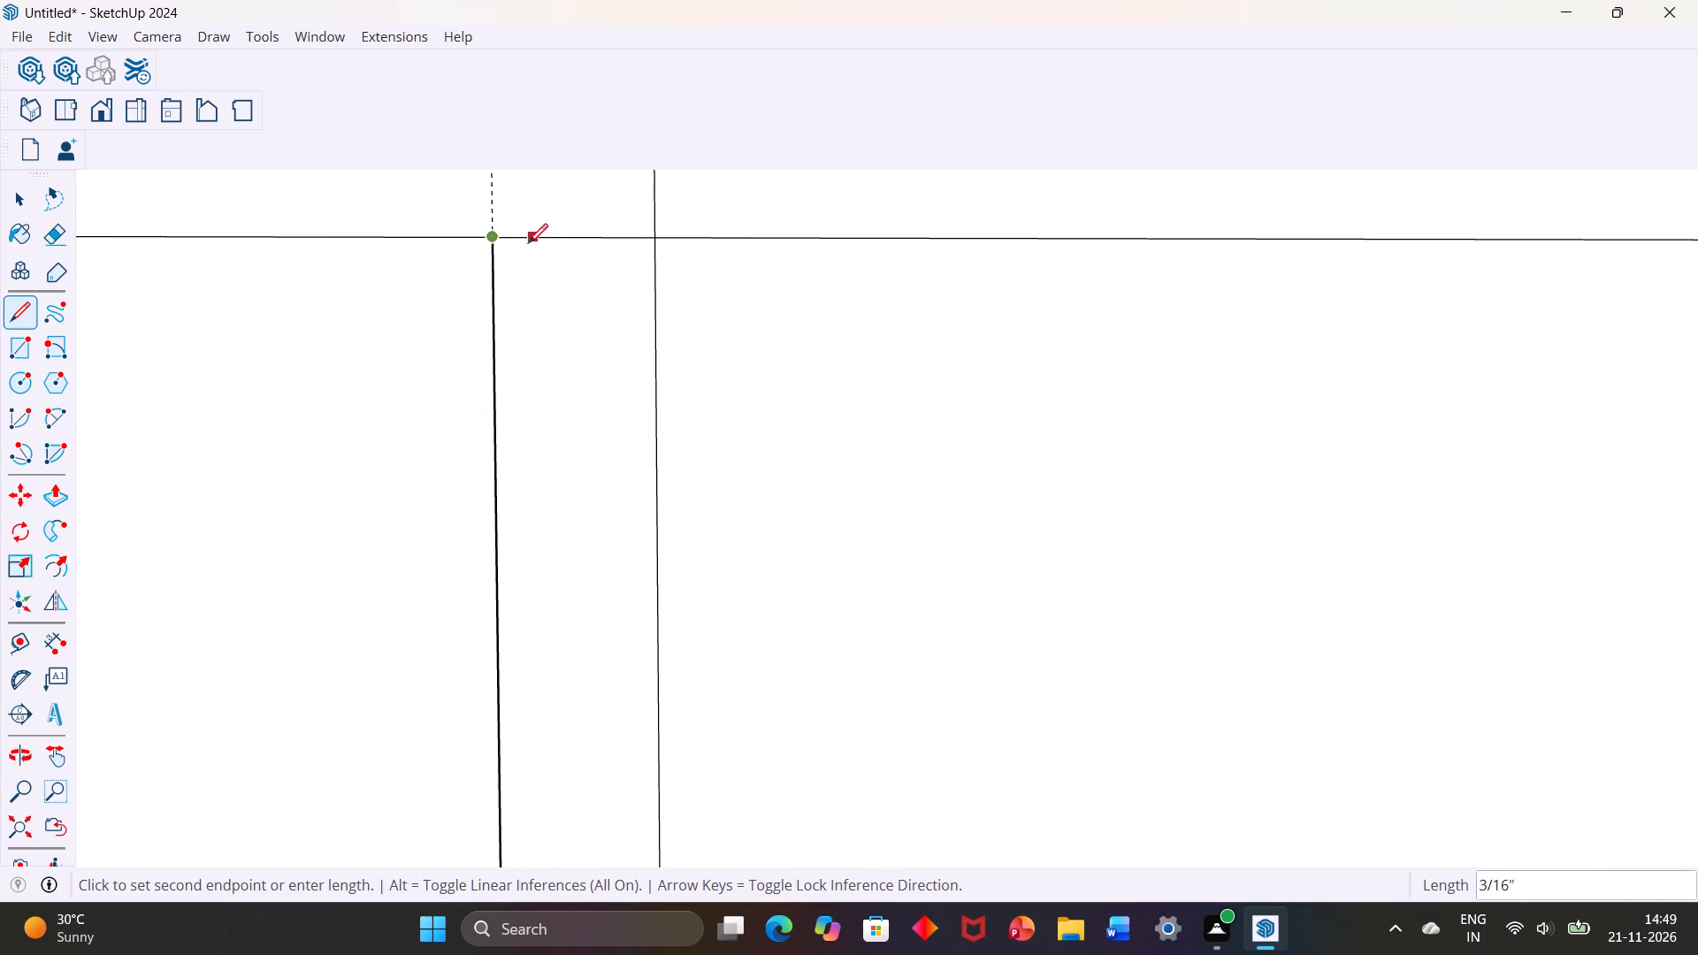
pyautogui.click(654, 239)
pyautogui.scroll(-12, 651, 245)
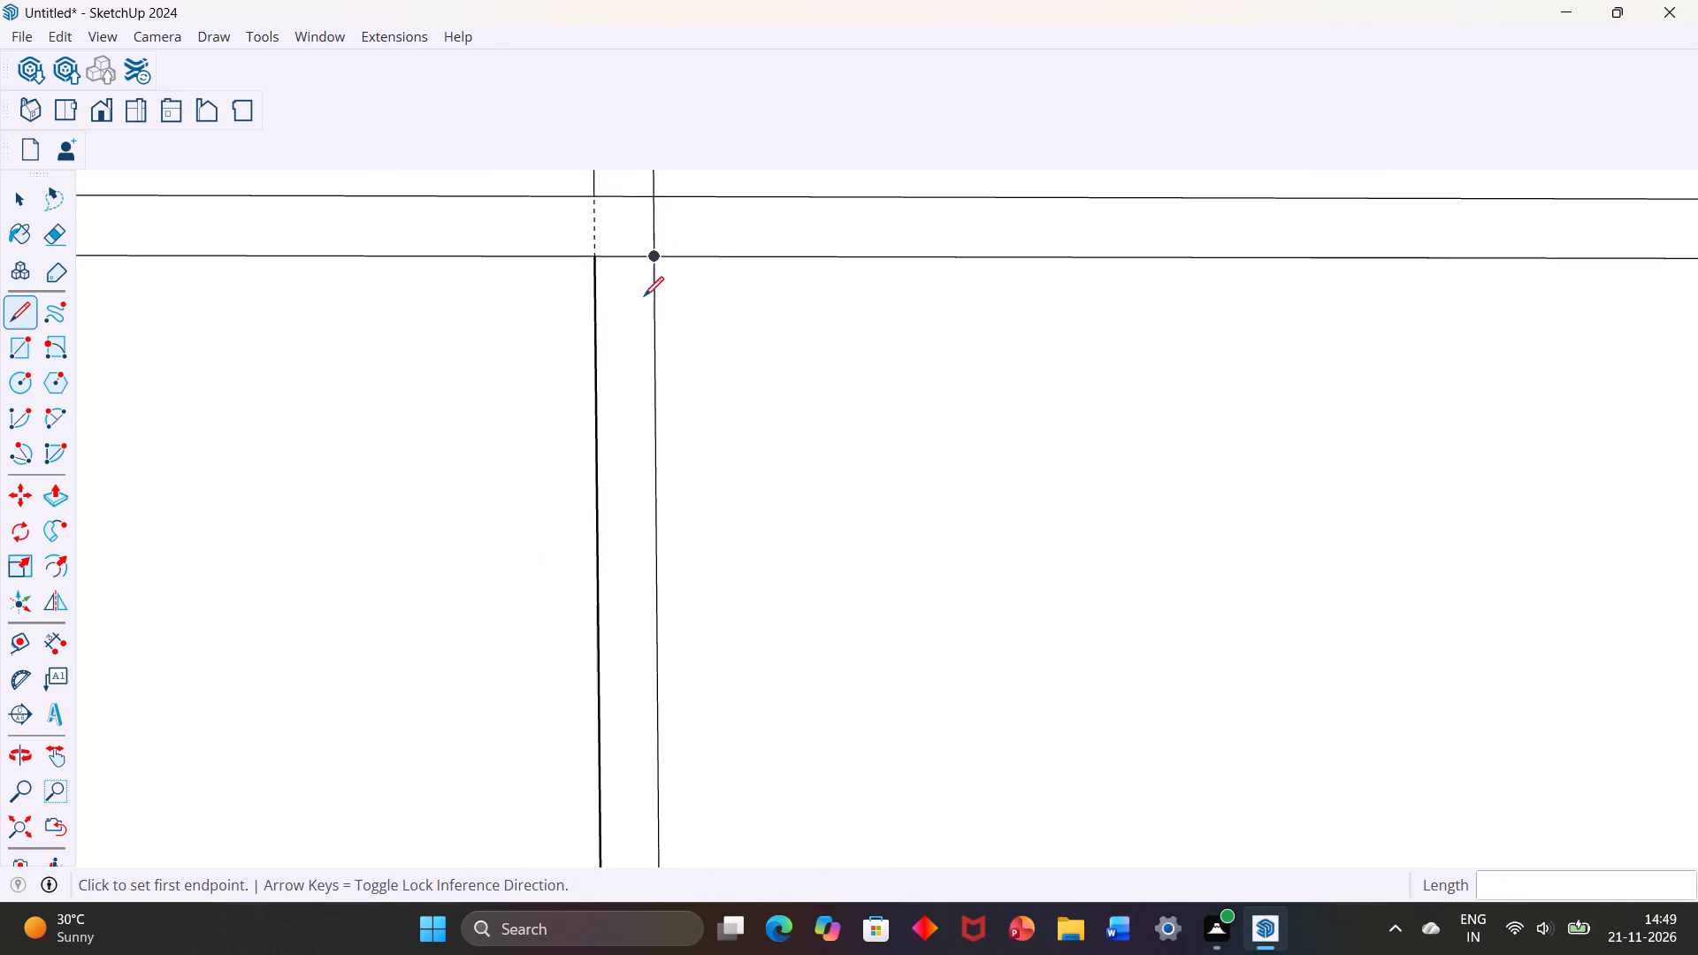
pyautogui.scroll(-20, 644, 296)
pyautogui.scroll(-13, 644, 296)
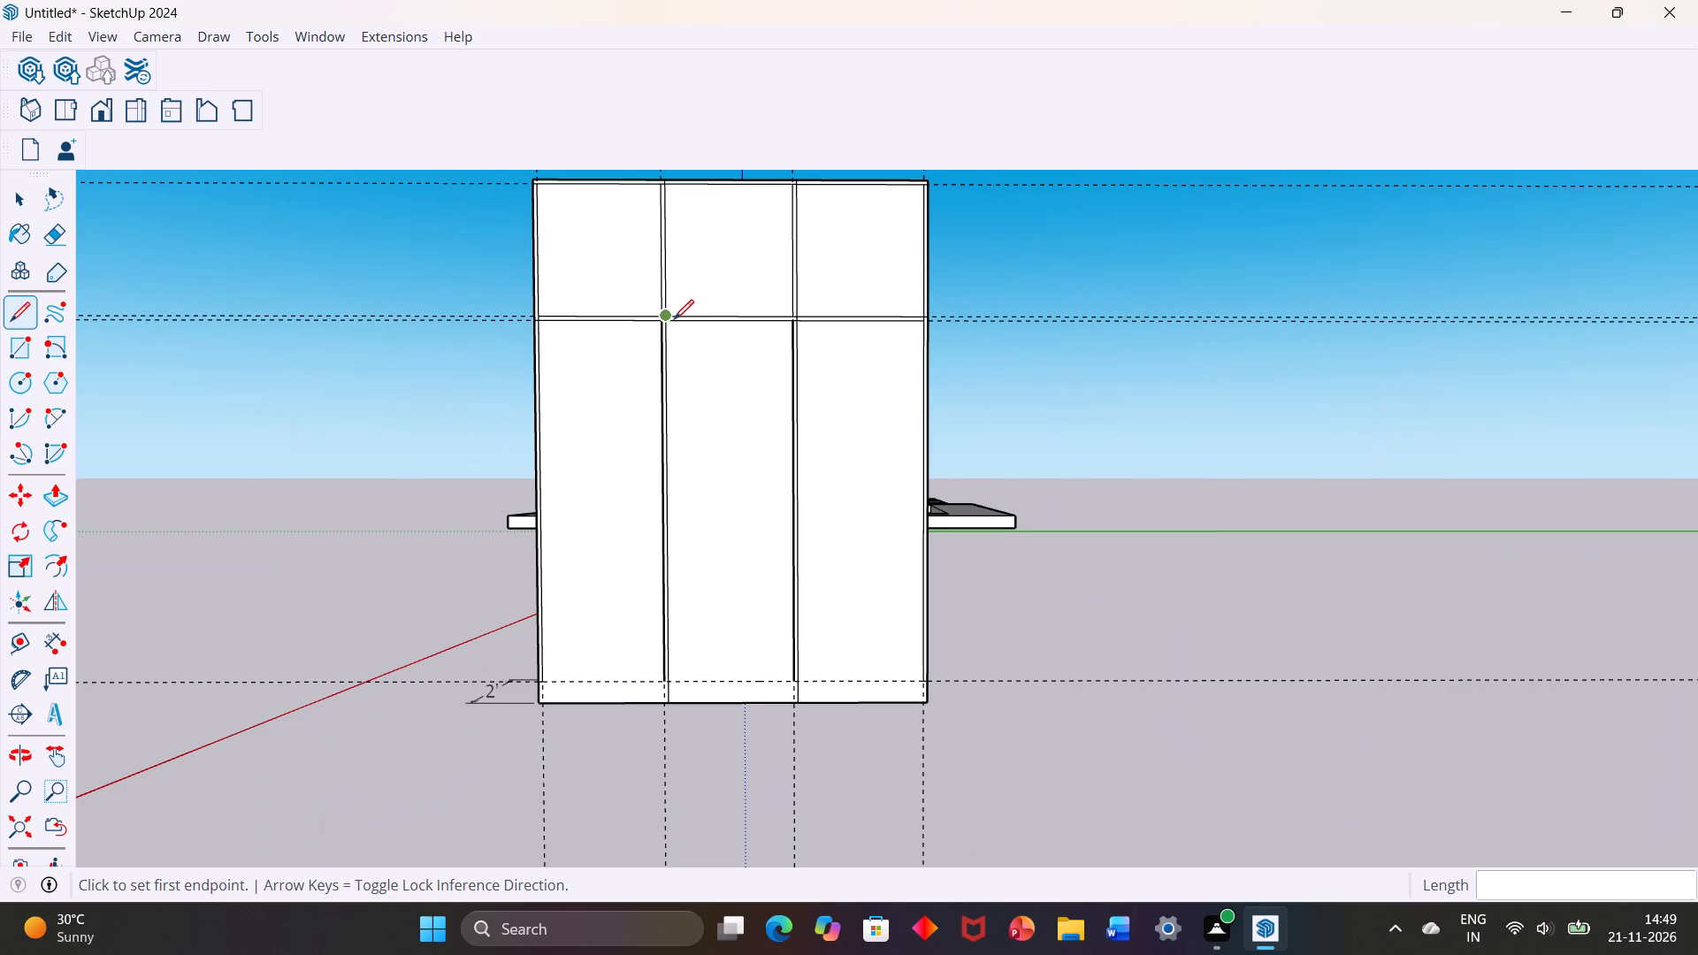
pyautogui.press('space')
# Erase the two close horizontal guides running along the horizontal strip, keeping the block's outer edge.
pyautogui.scroll(-4, 659, 325)
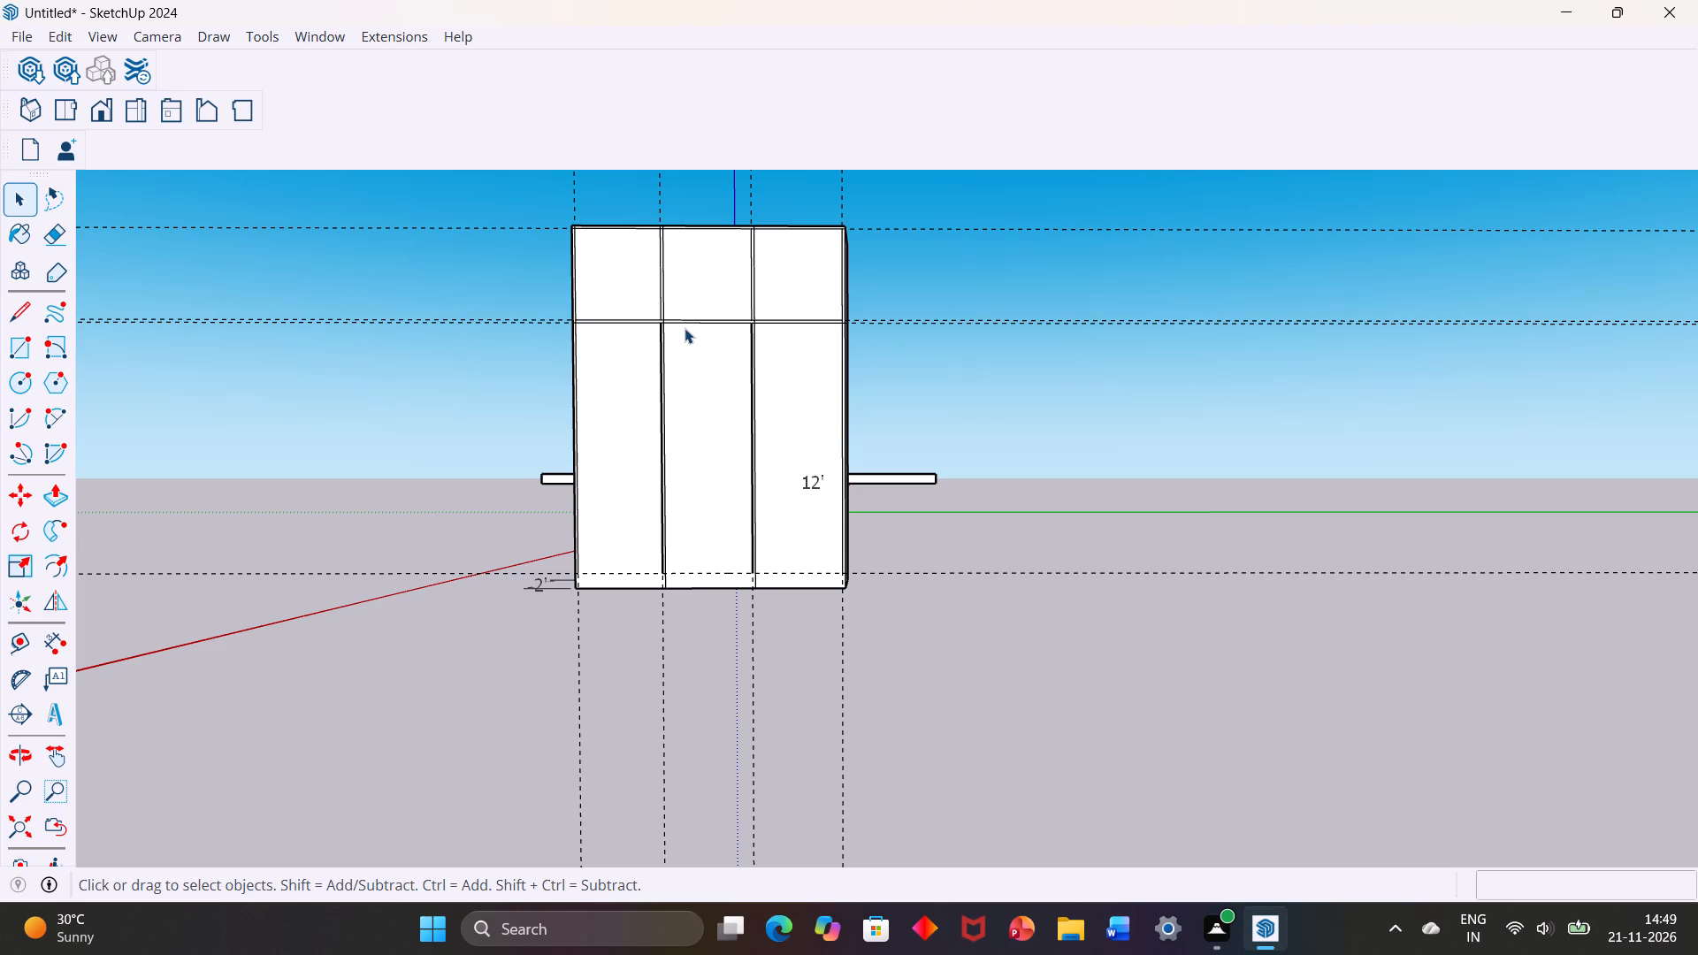
pyautogui.scroll(4, 838, 277)
pyautogui.scroll(4, 753, 364)
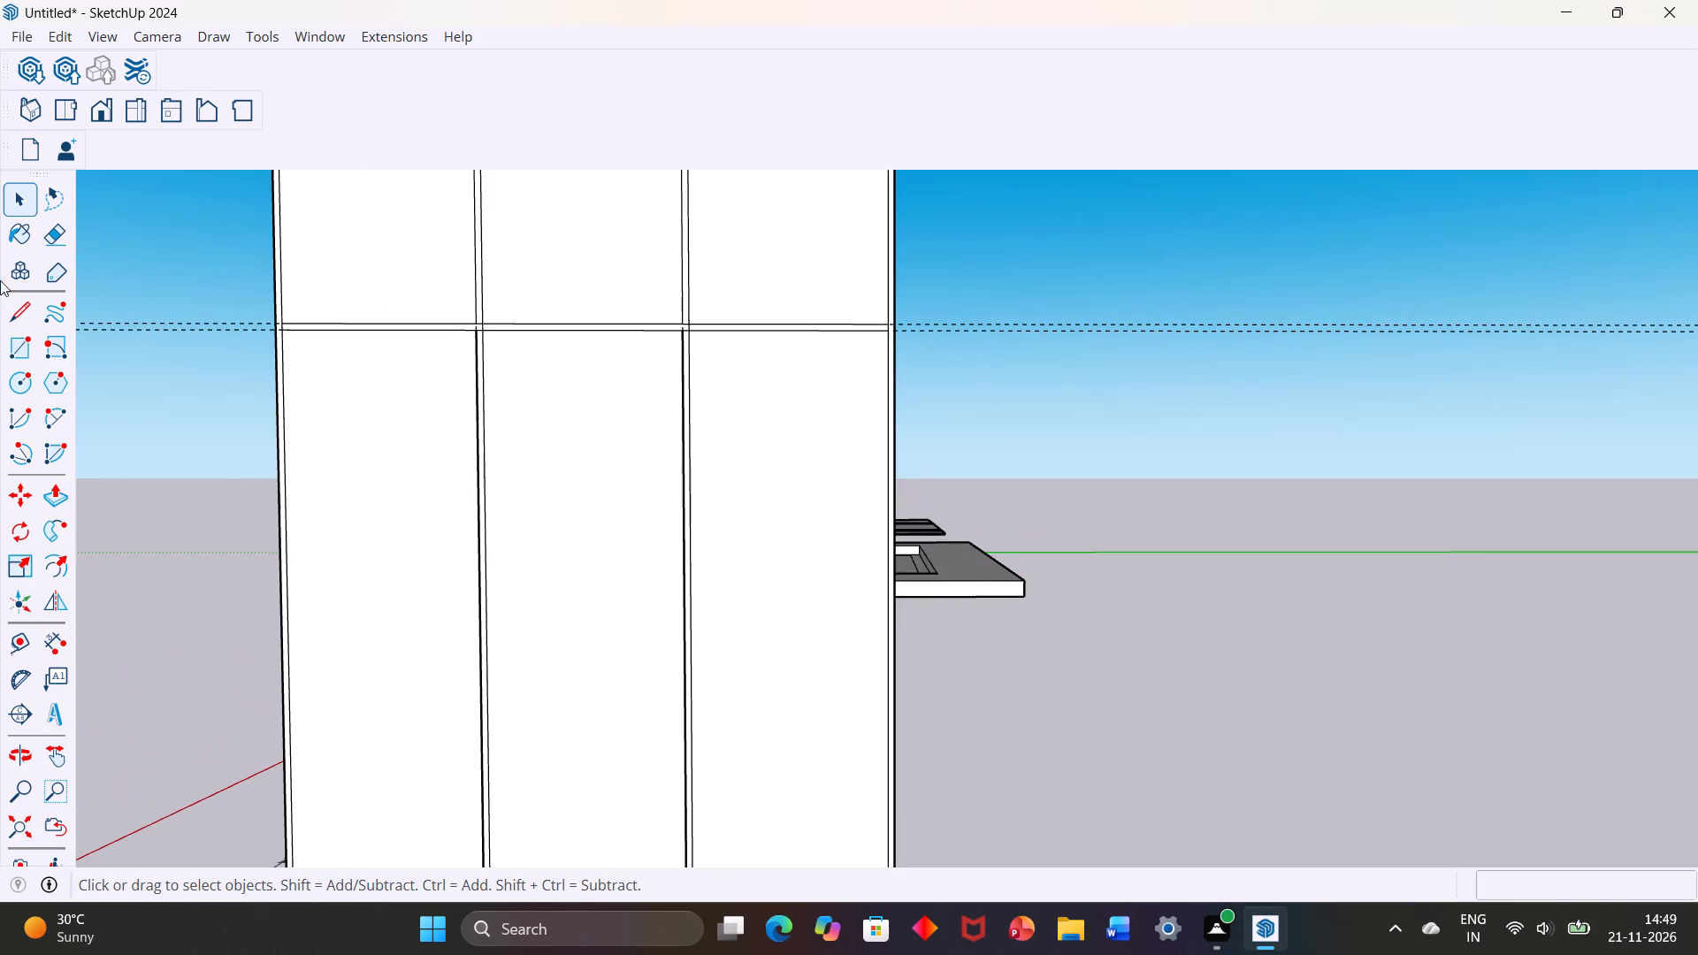
pyautogui.click(52, 226)
pyautogui.scroll(3, 878, 361)
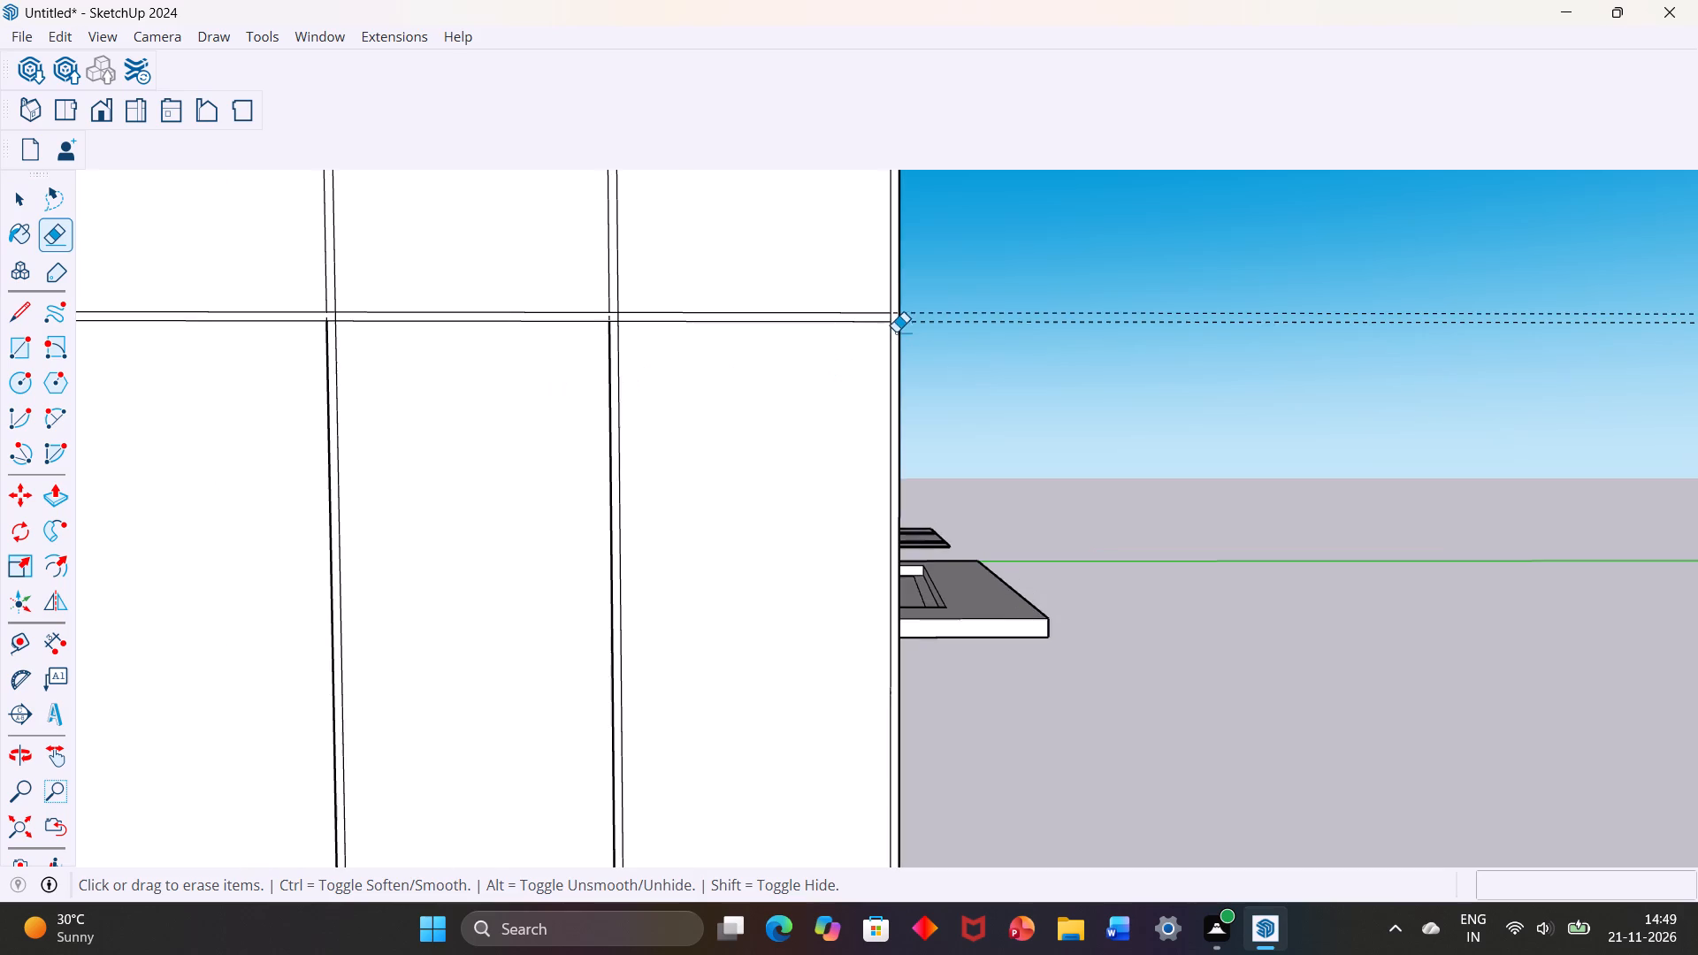
pyautogui.scroll(11, 895, 329)
pyautogui.moveTo(900, 286); pyautogui.dragTo(904, 325)
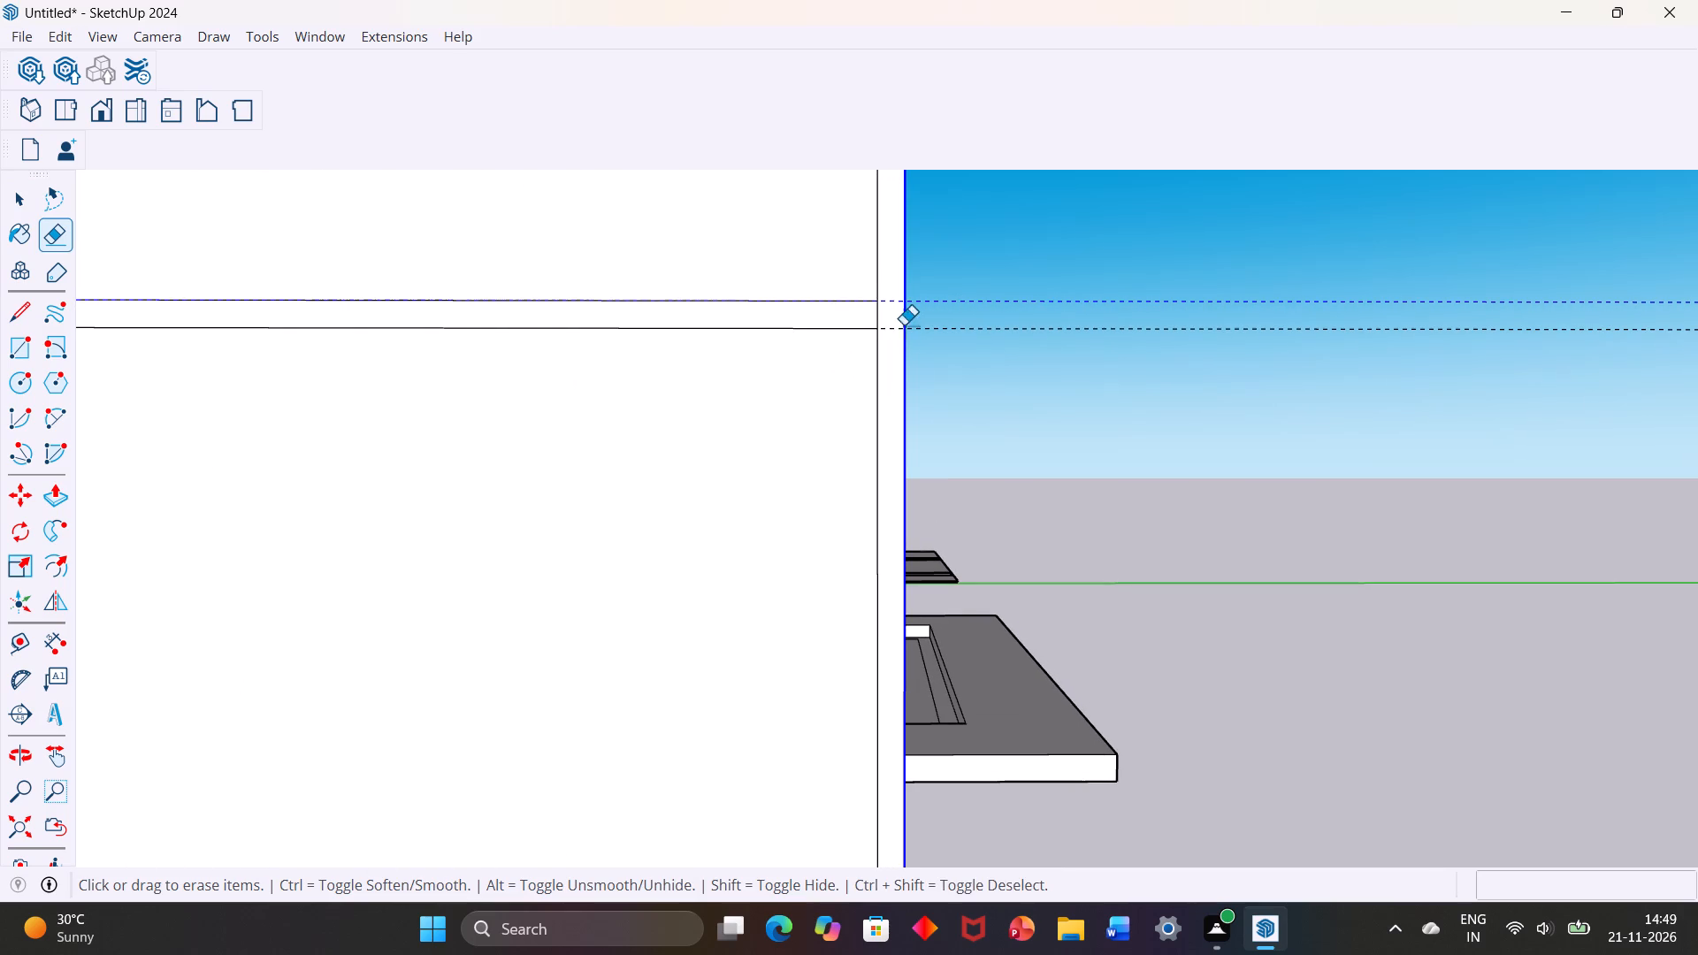
pyautogui.moveTo(904, 325); pyautogui.dragTo(916, 353)
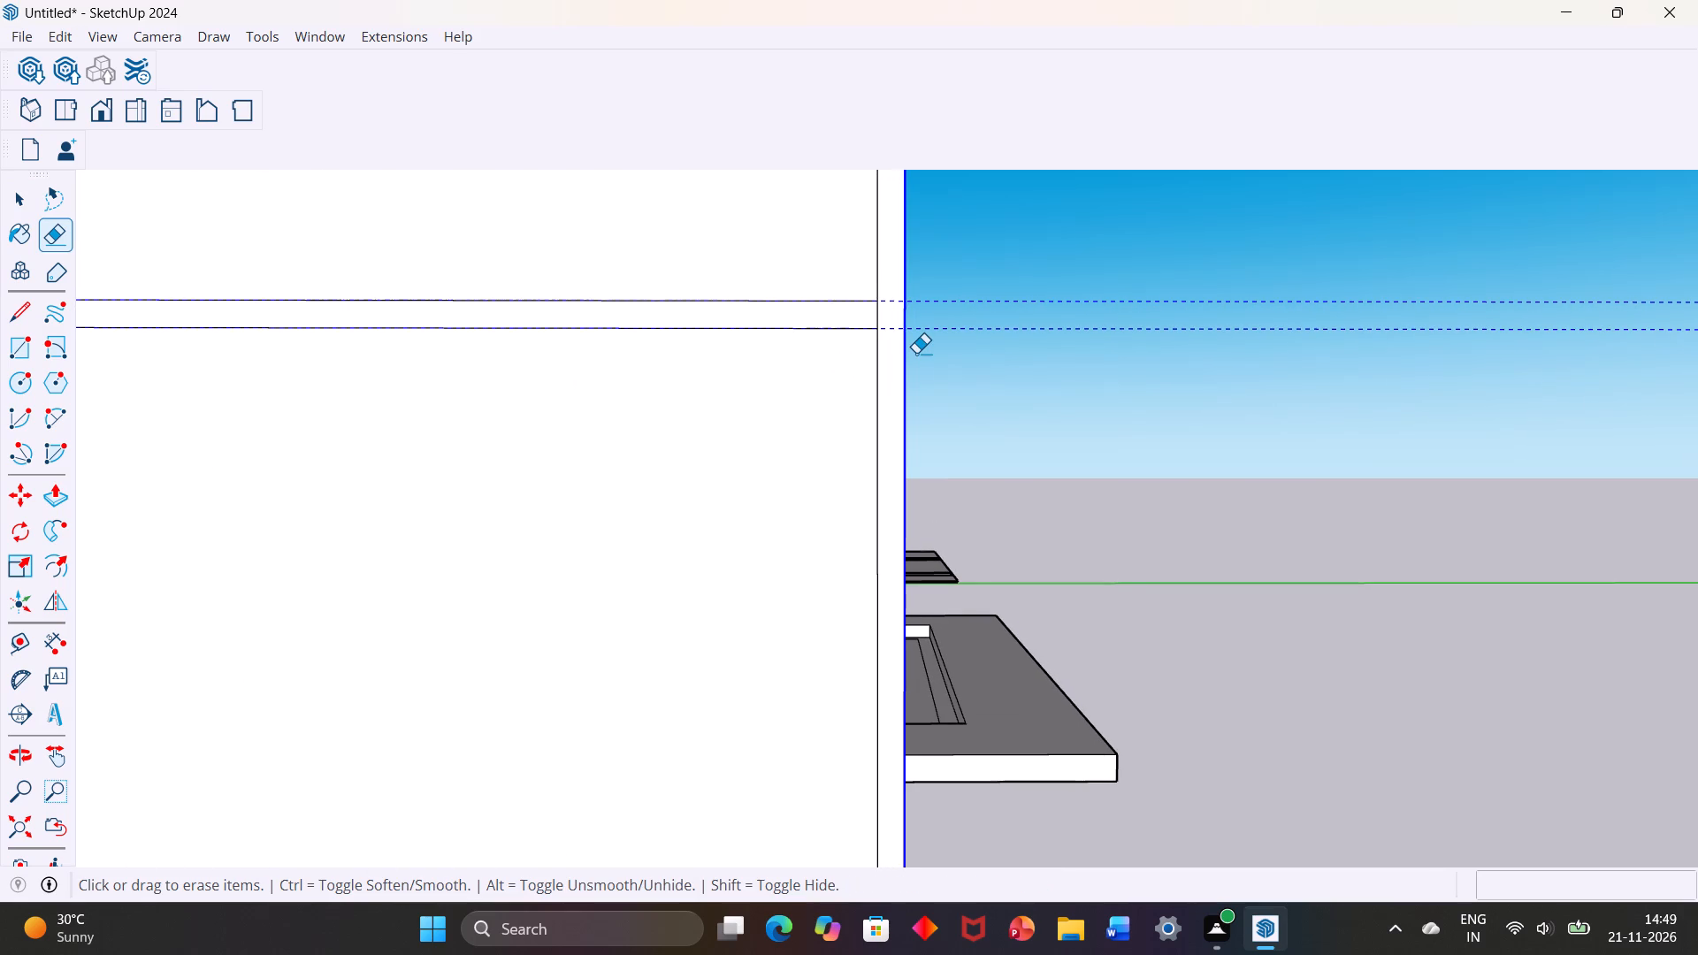
pyautogui.hotkey('ctrl', 'z')
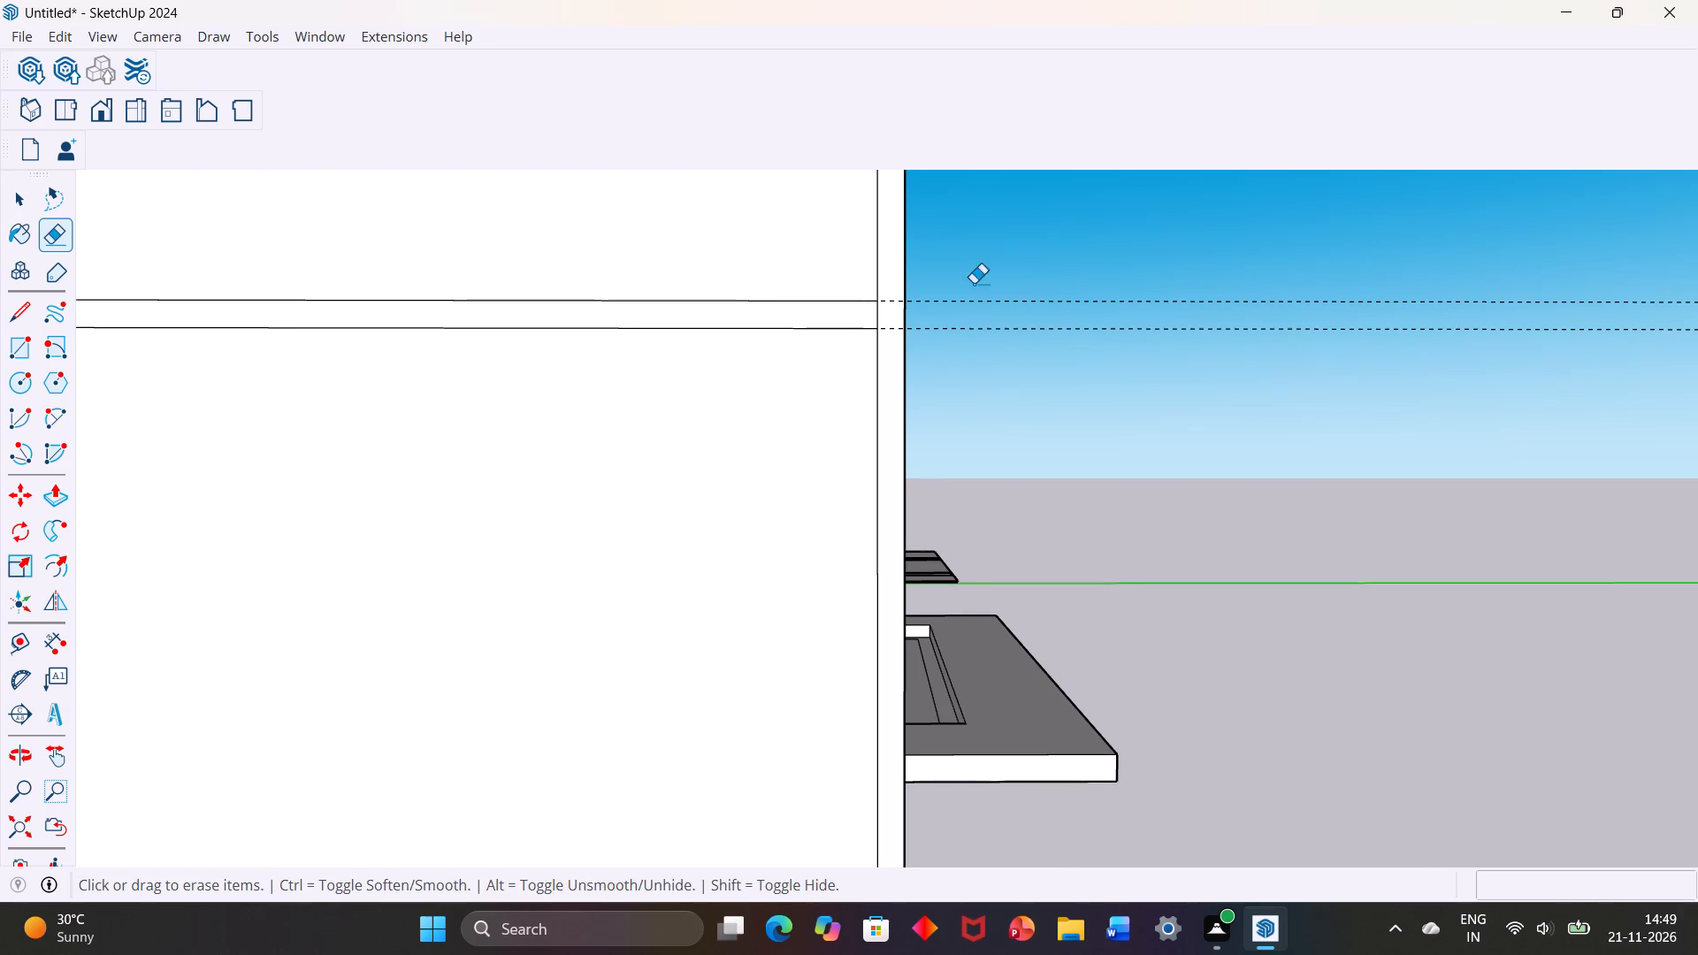
pyautogui.moveTo(980, 255); pyautogui.dragTo(981, 381)
# Erase the outer vertical guide farther from the 2' dimension and the top horizontal guide.
pyautogui.scroll(-9, 980, 380)
pyautogui.scroll(2, 1006, 309)
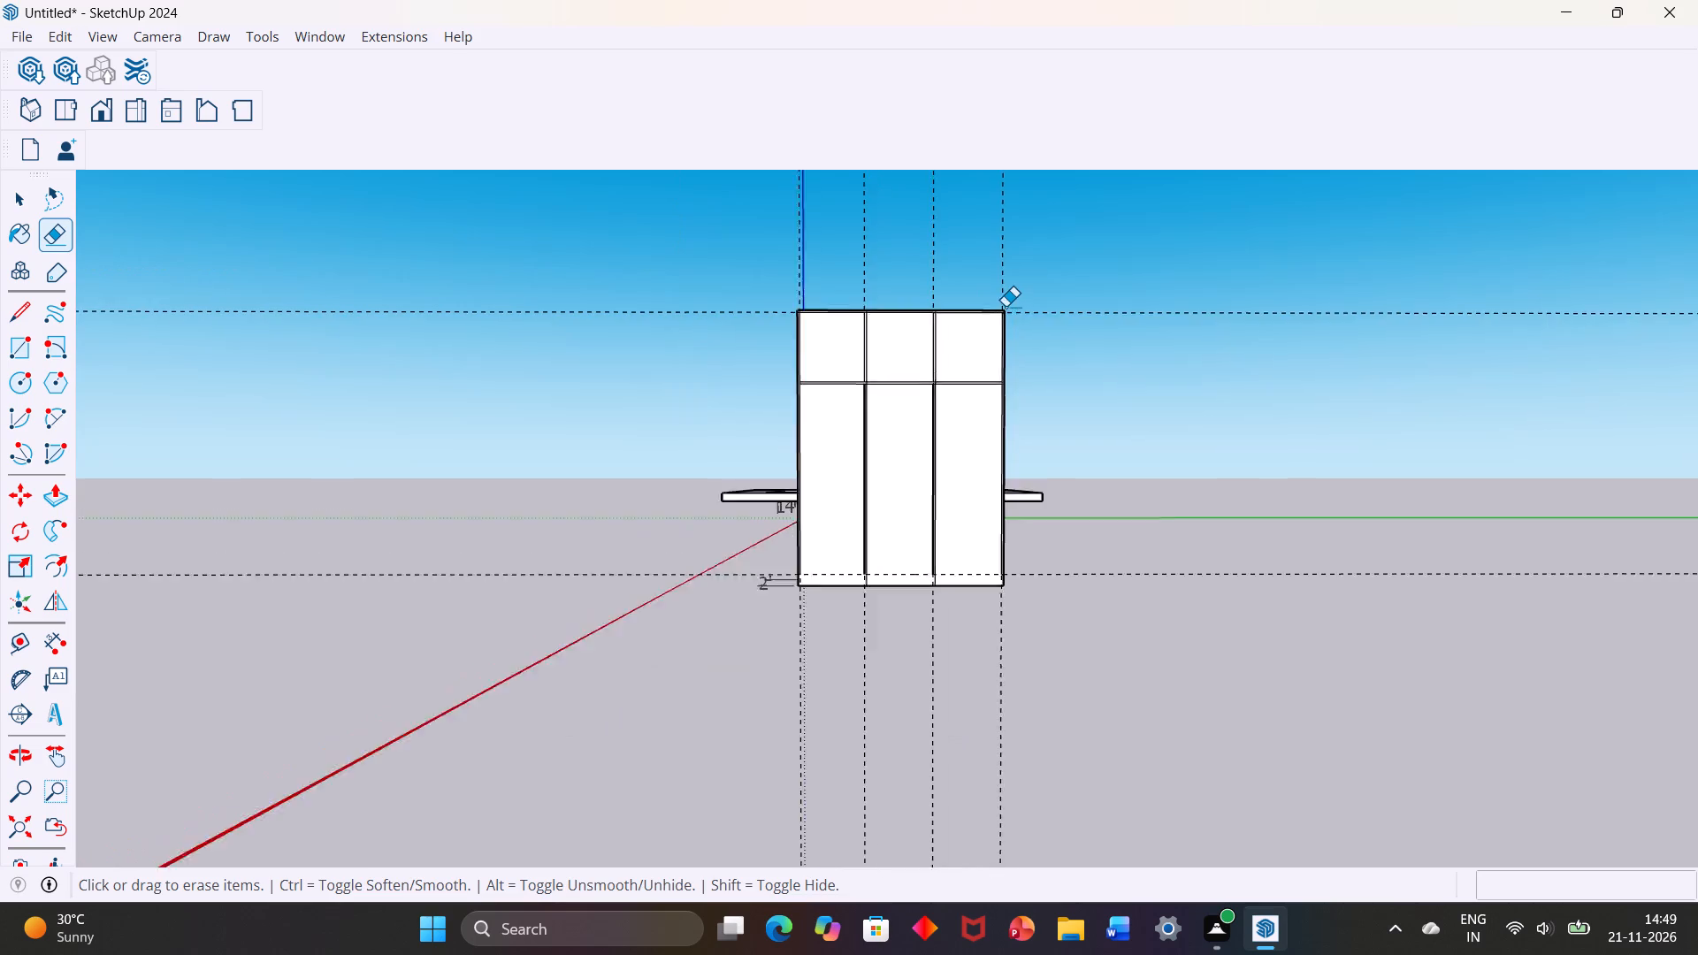
pyautogui.scroll(12, 1006, 306)
pyautogui.scroll(-9, 973, 378)
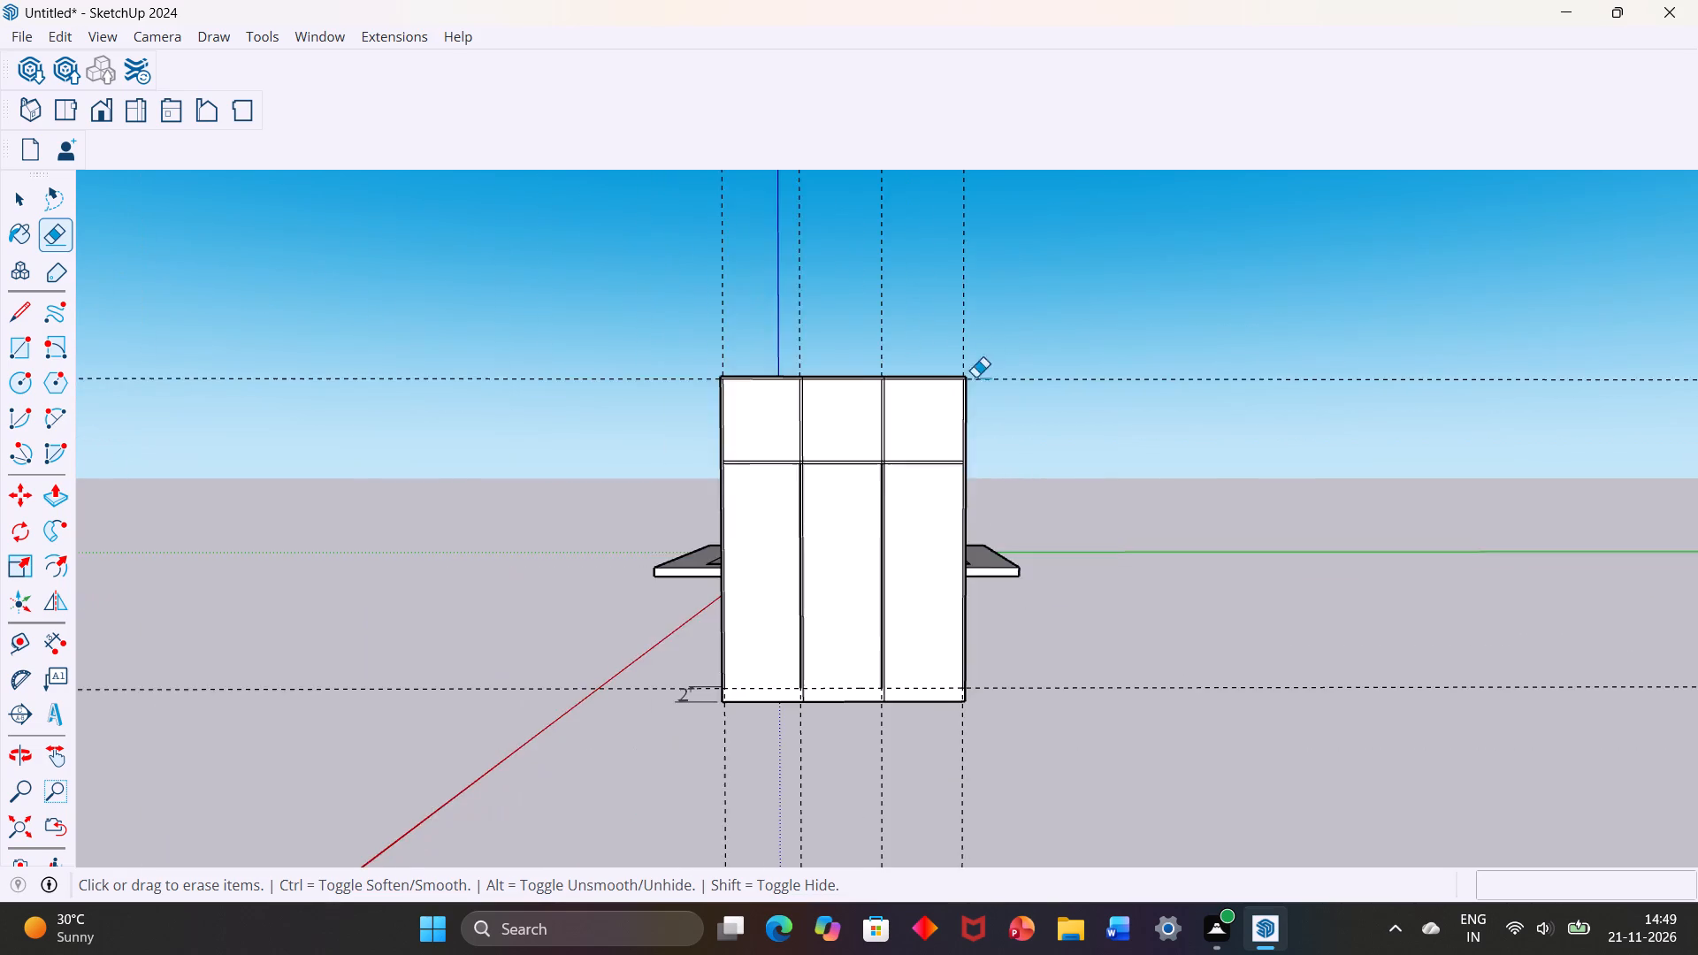
pyautogui.scroll(8, 970, 365)
pyautogui.scroll(-4, 985, 388)
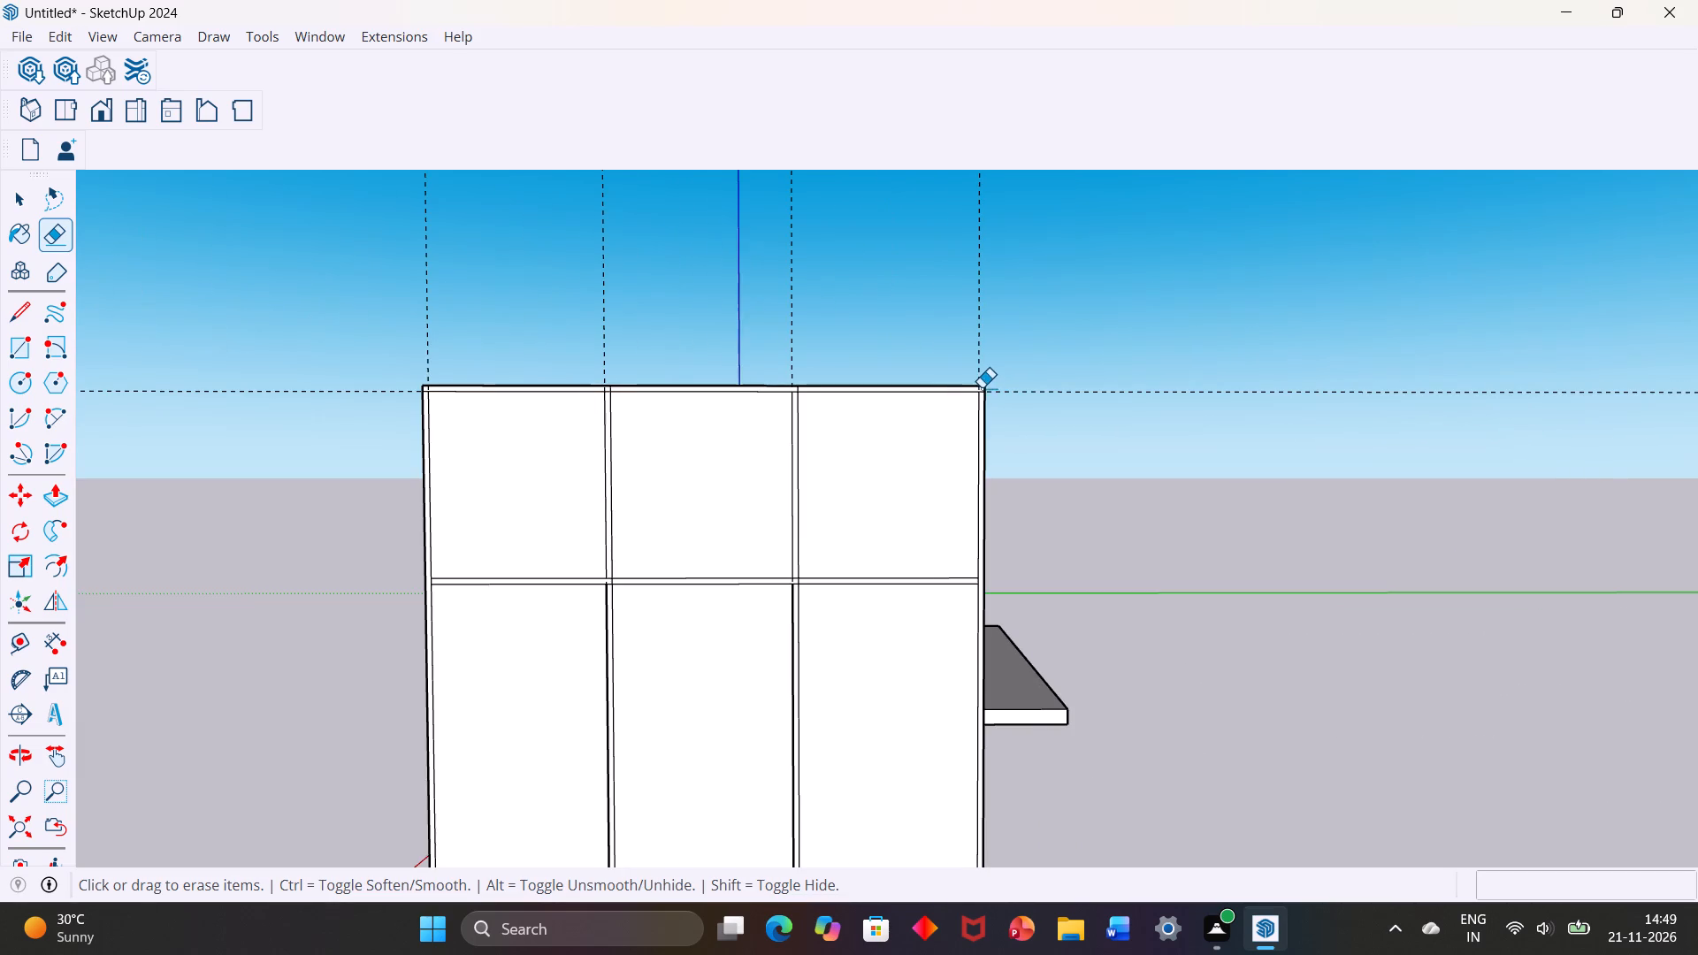
pyautogui.scroll(11, 986, 403)
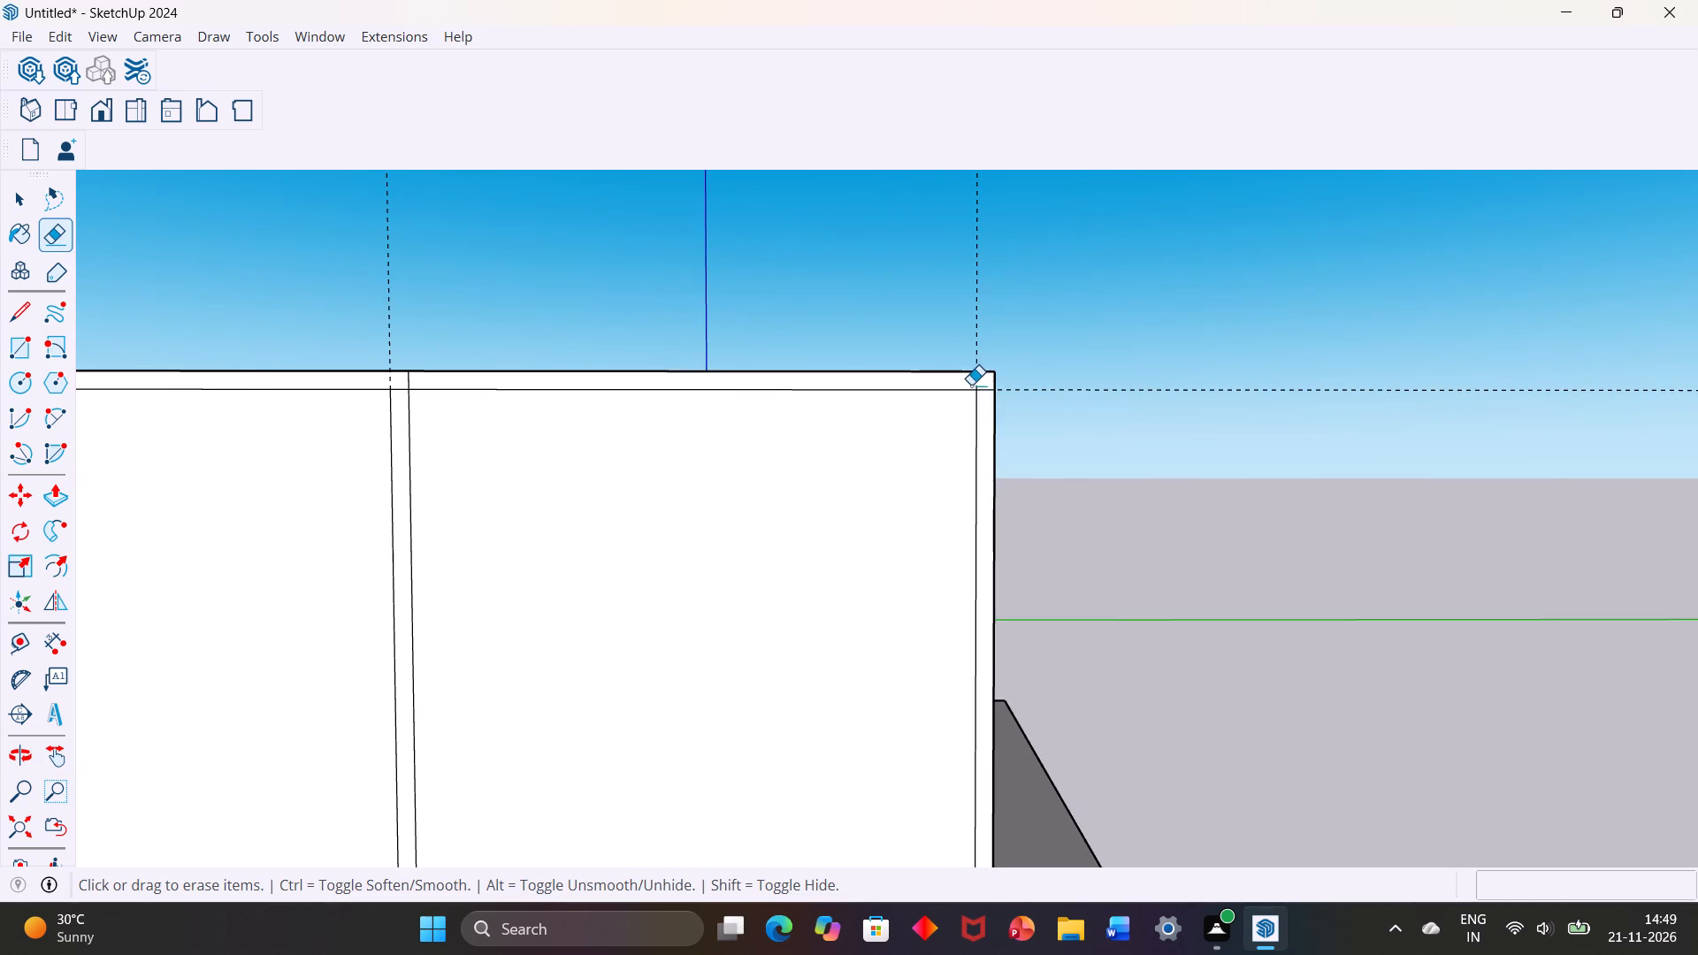
pyautogui.scroll(8, 971, 385)
pyautogui.moveTo(971, 381); pyautogui.dragTo(995, 381)
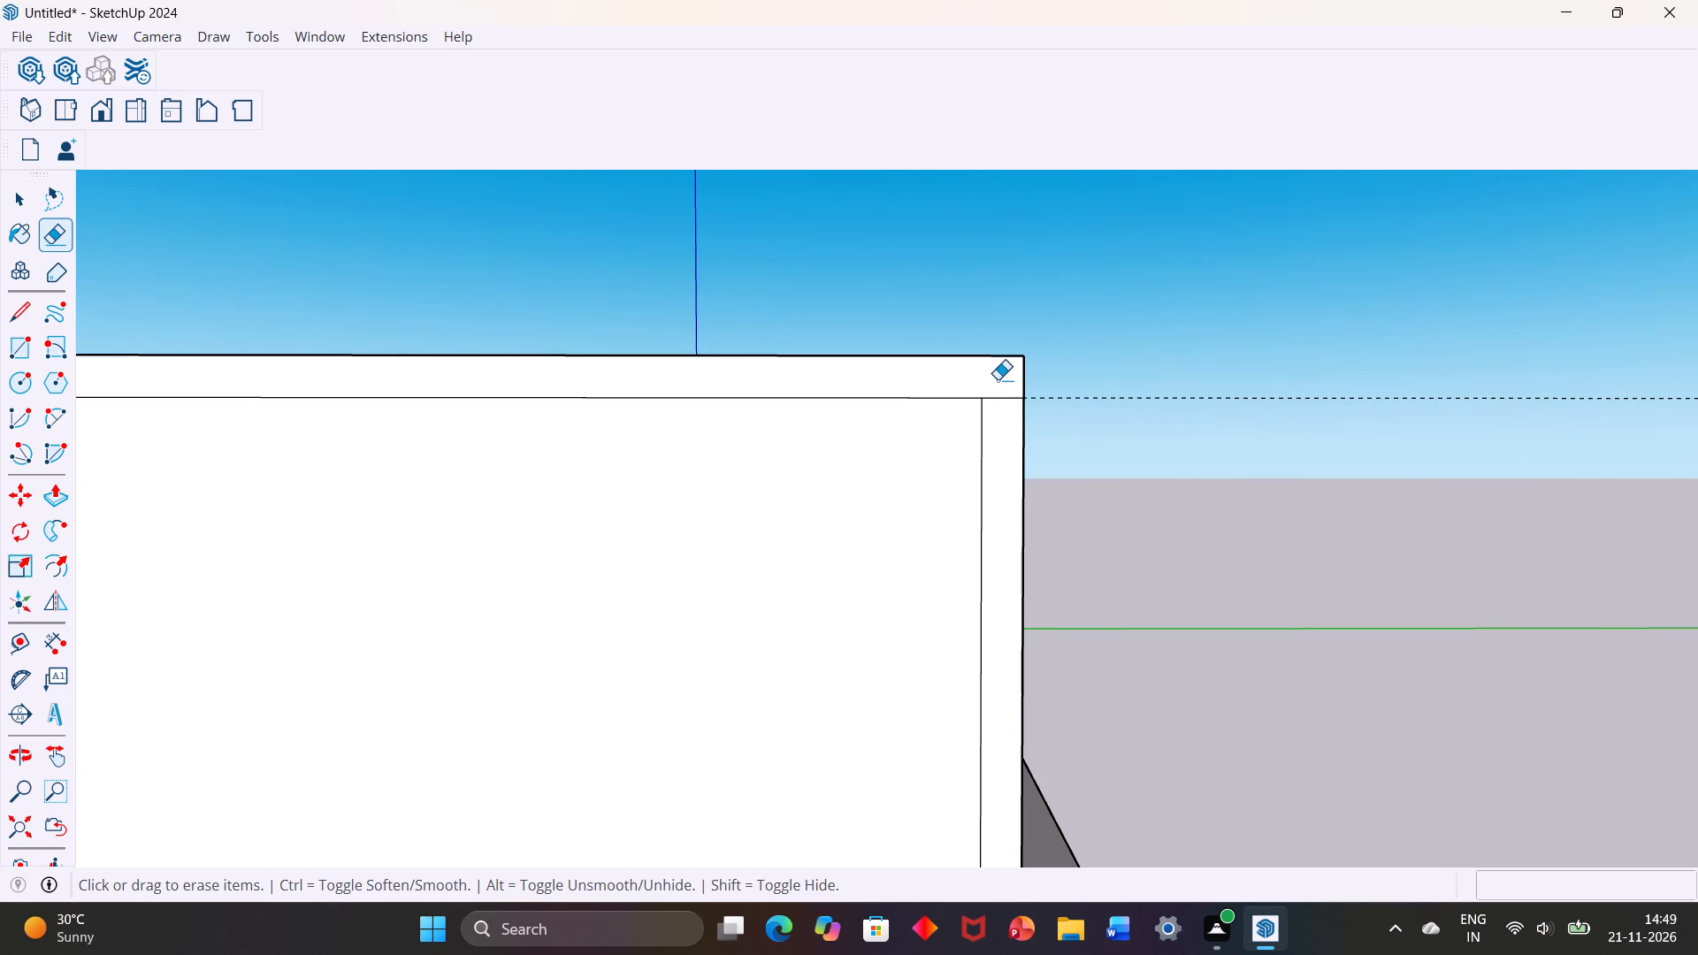
pyautogui.moveTo(998, 379); pyautogui.dragTo(1006, 420)
# Erase the inner vertical guide farther from the 2' dimension and the piece of that divider's edge crossing the top strip.
pyautogui.scroll(1, 1006, 421)
pyautogui.scroll(-10, 1006, 421)
pyautogui.scroll(1, 1034, 390)
pyautogui.scroll(-3, 1035, 390)
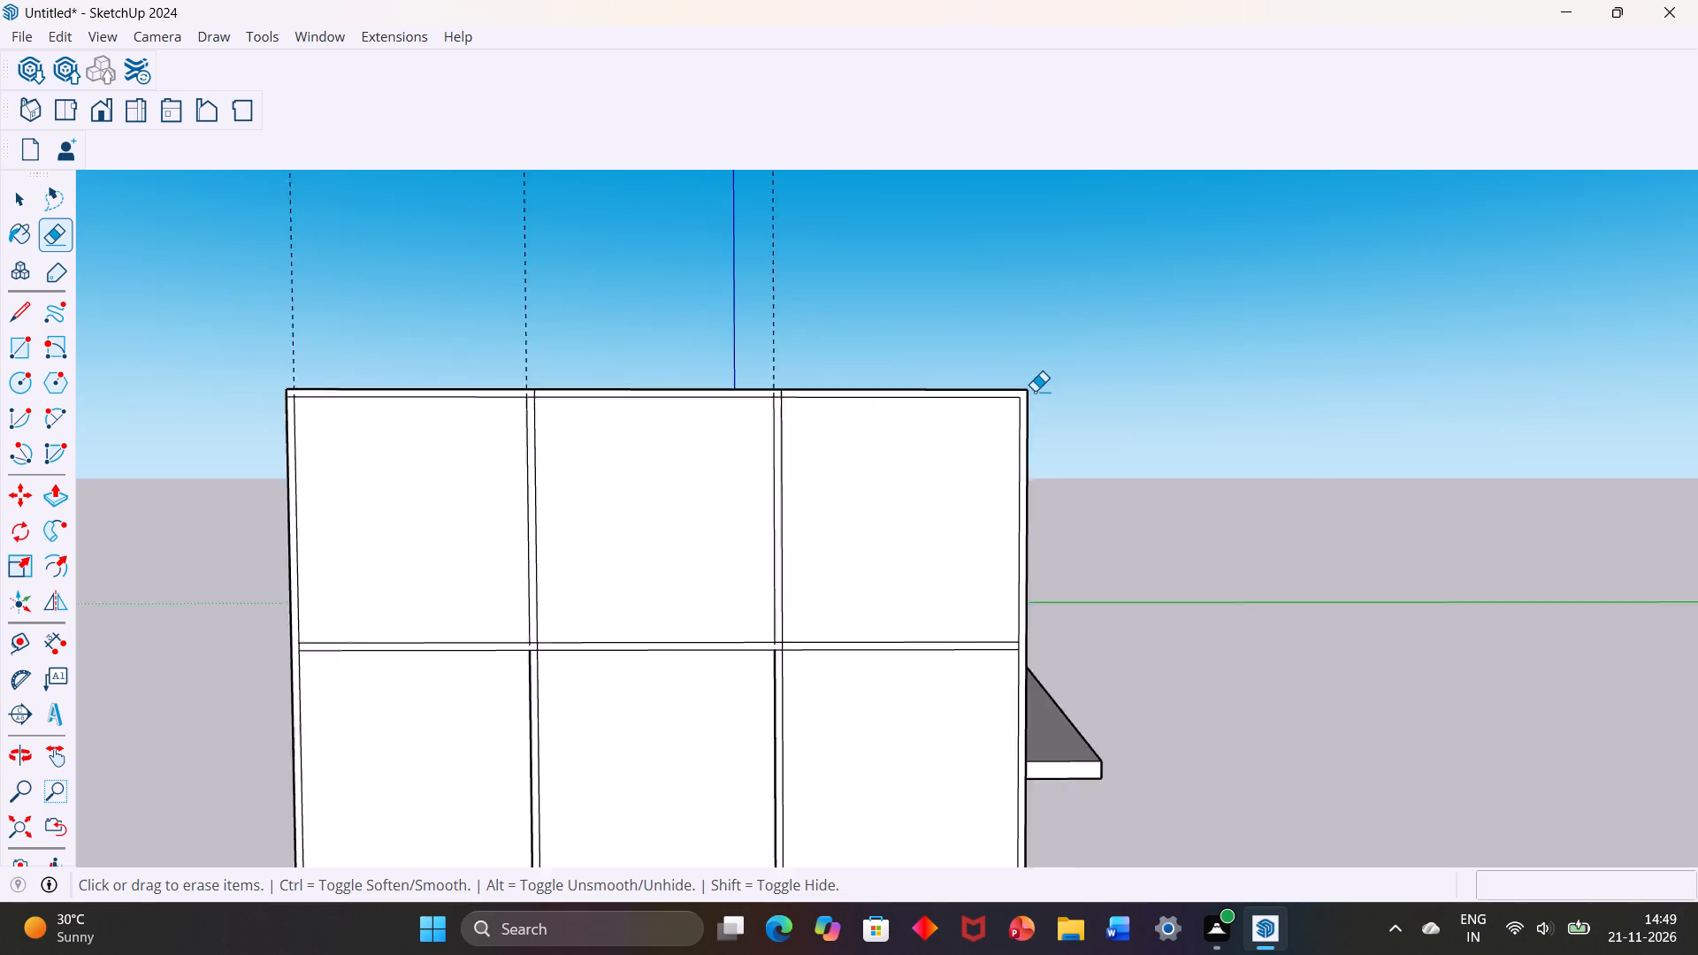
pyautogui.scroll(-3, 1035, 391)
pyautogui.scroll(13, 899, 372)
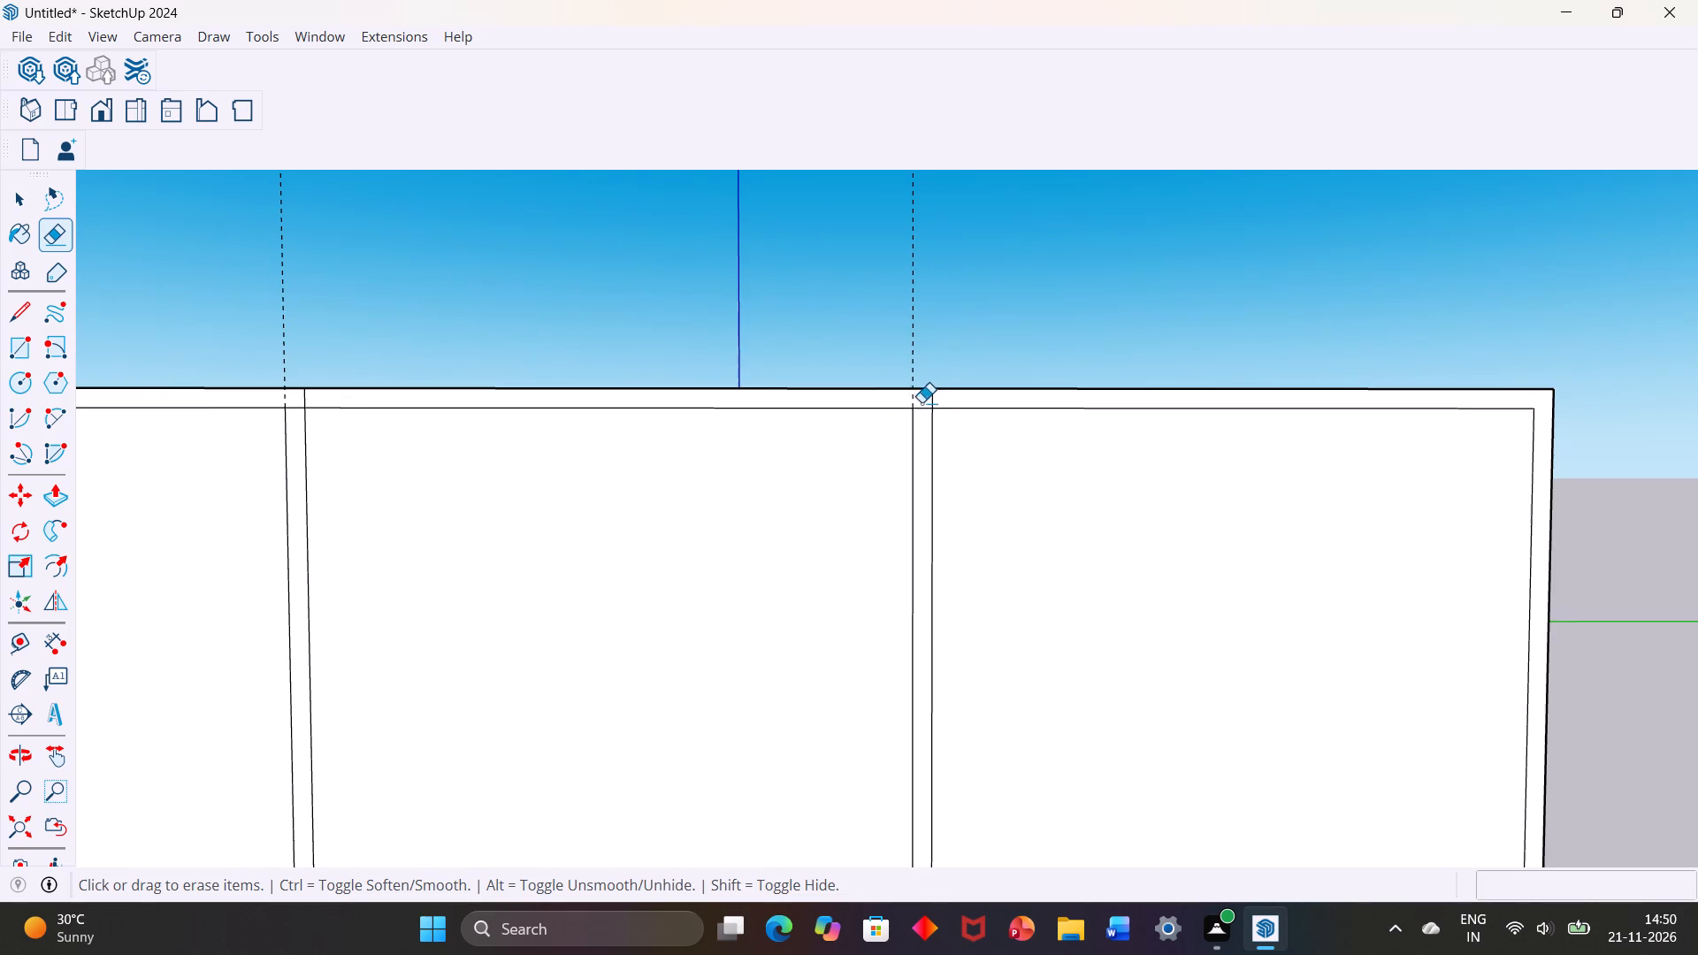
pyautogui.moveTo(902, 406); pyautogui.dragTo(938, 402)
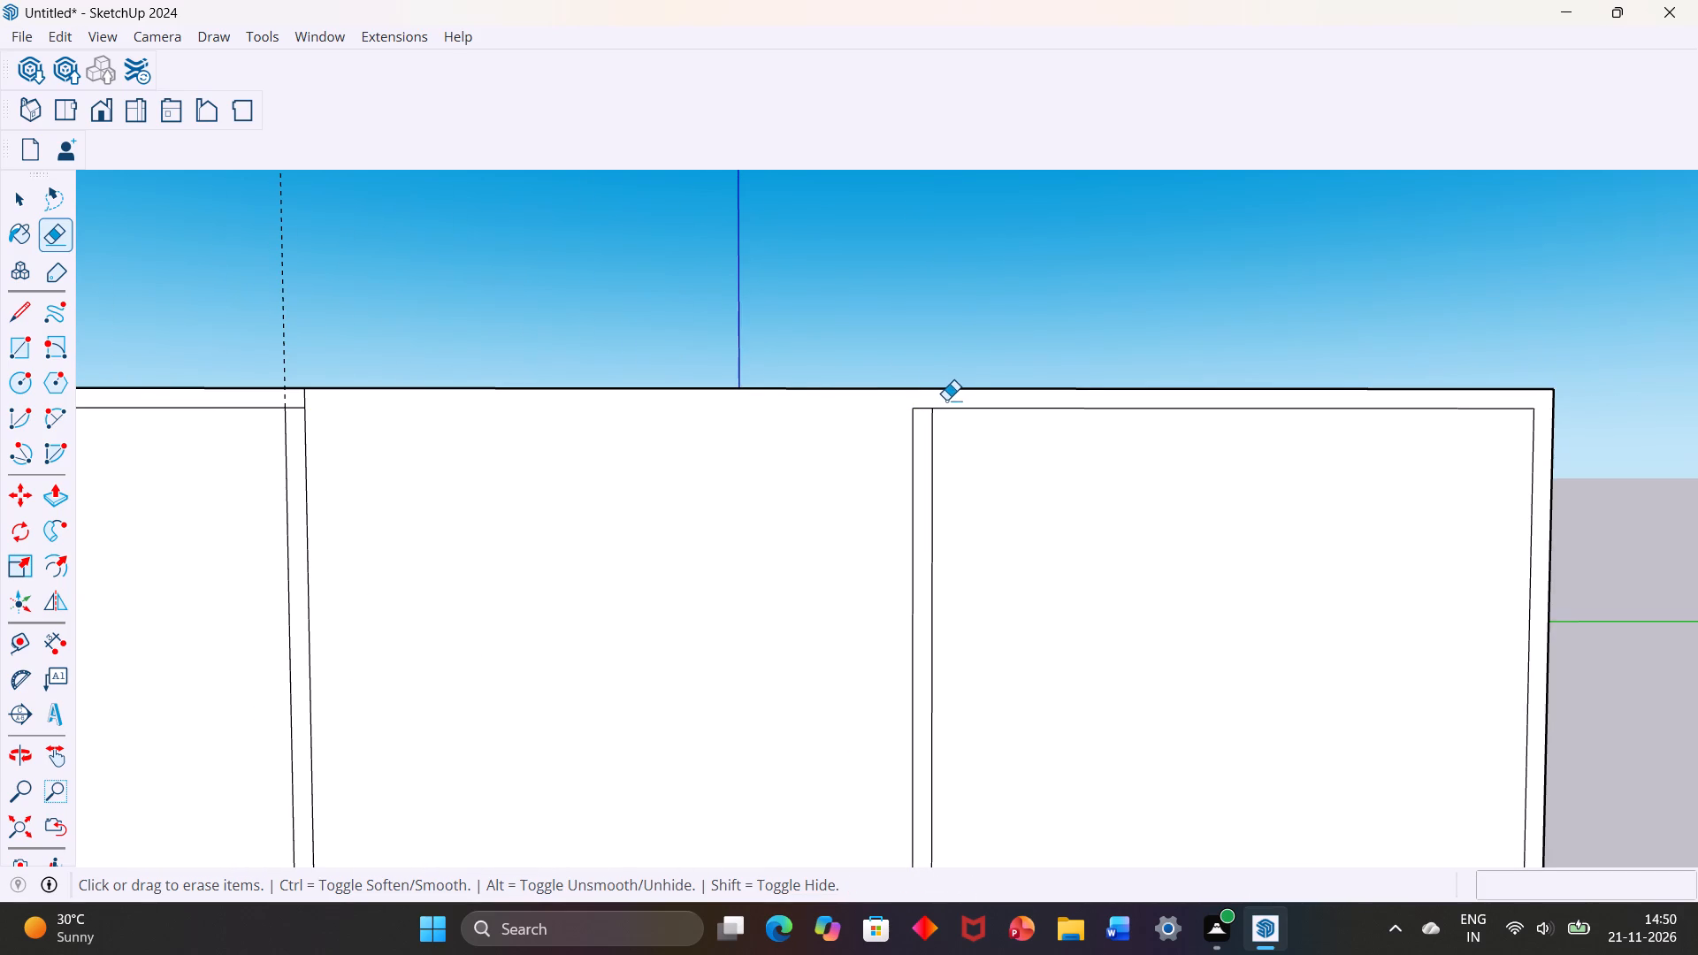
pyautogui.hotkey('ctrl', 'z')
pyautogui.scroll(5, 920, 392)
pyautogui.moveTo(903, 396); pyautogui.dragTo(921, 398)
pyautogui.moveTo(922, 400); pyautogui.dragTo(974, 406)
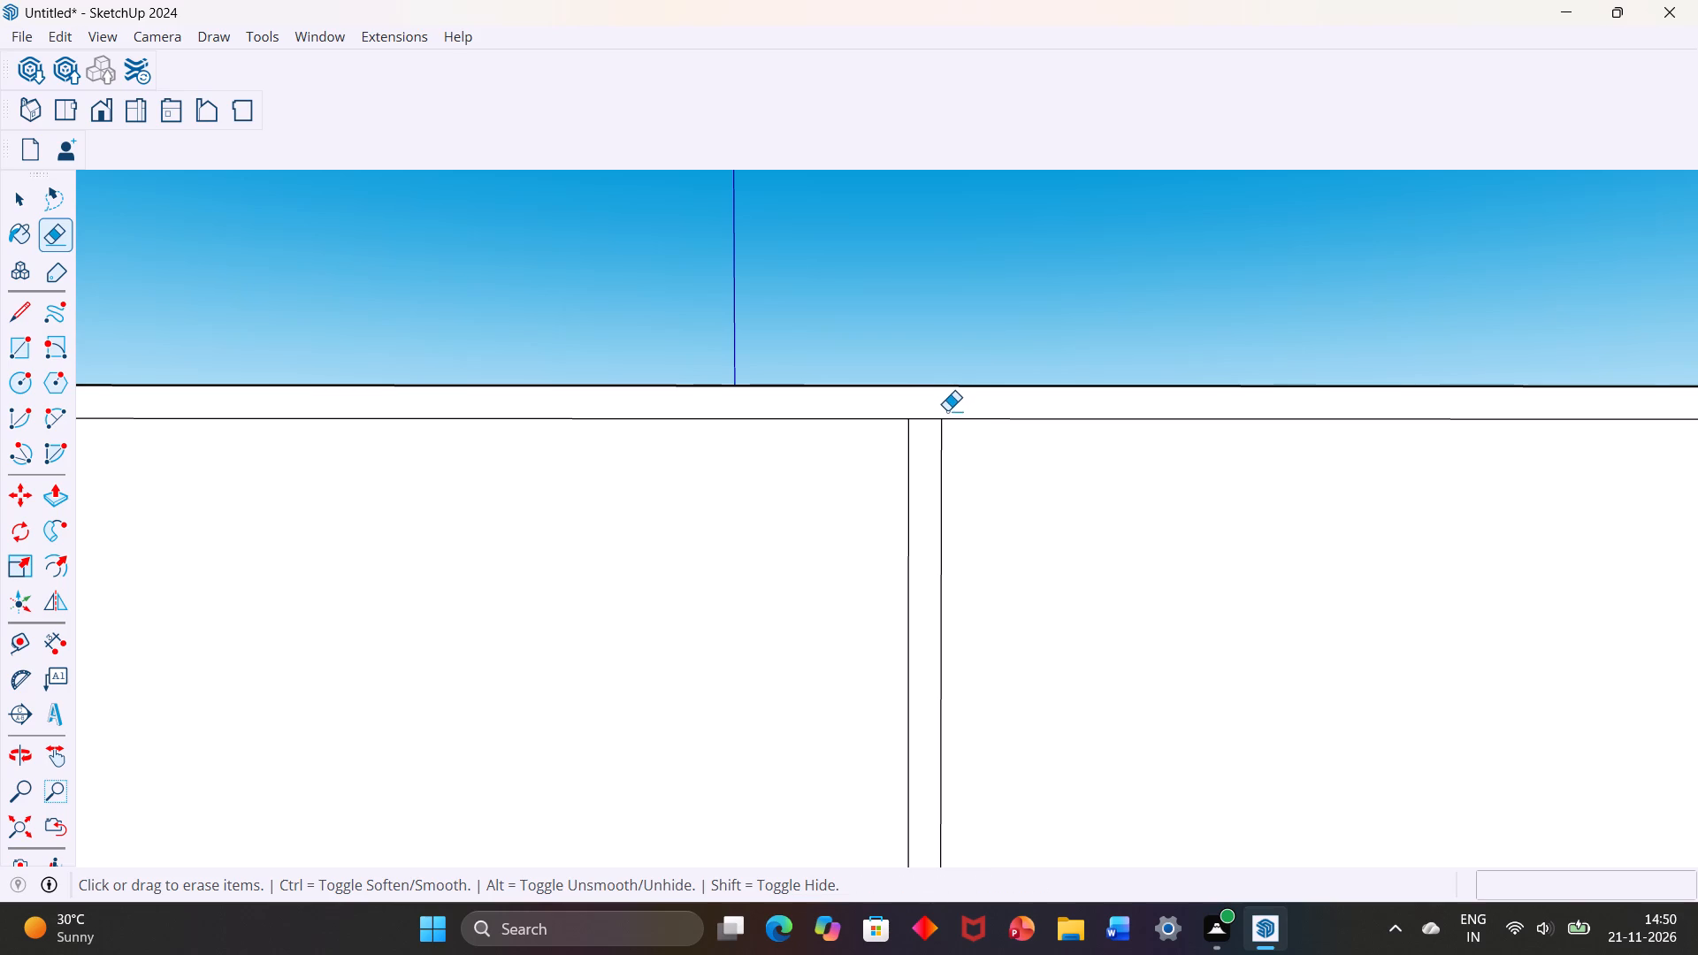
# Erase the vertical guide at the divider nearer the 2' dimension and that divider's edge pieces crossing the top strip.
pyautogui.scroll(-9, 946, 407)
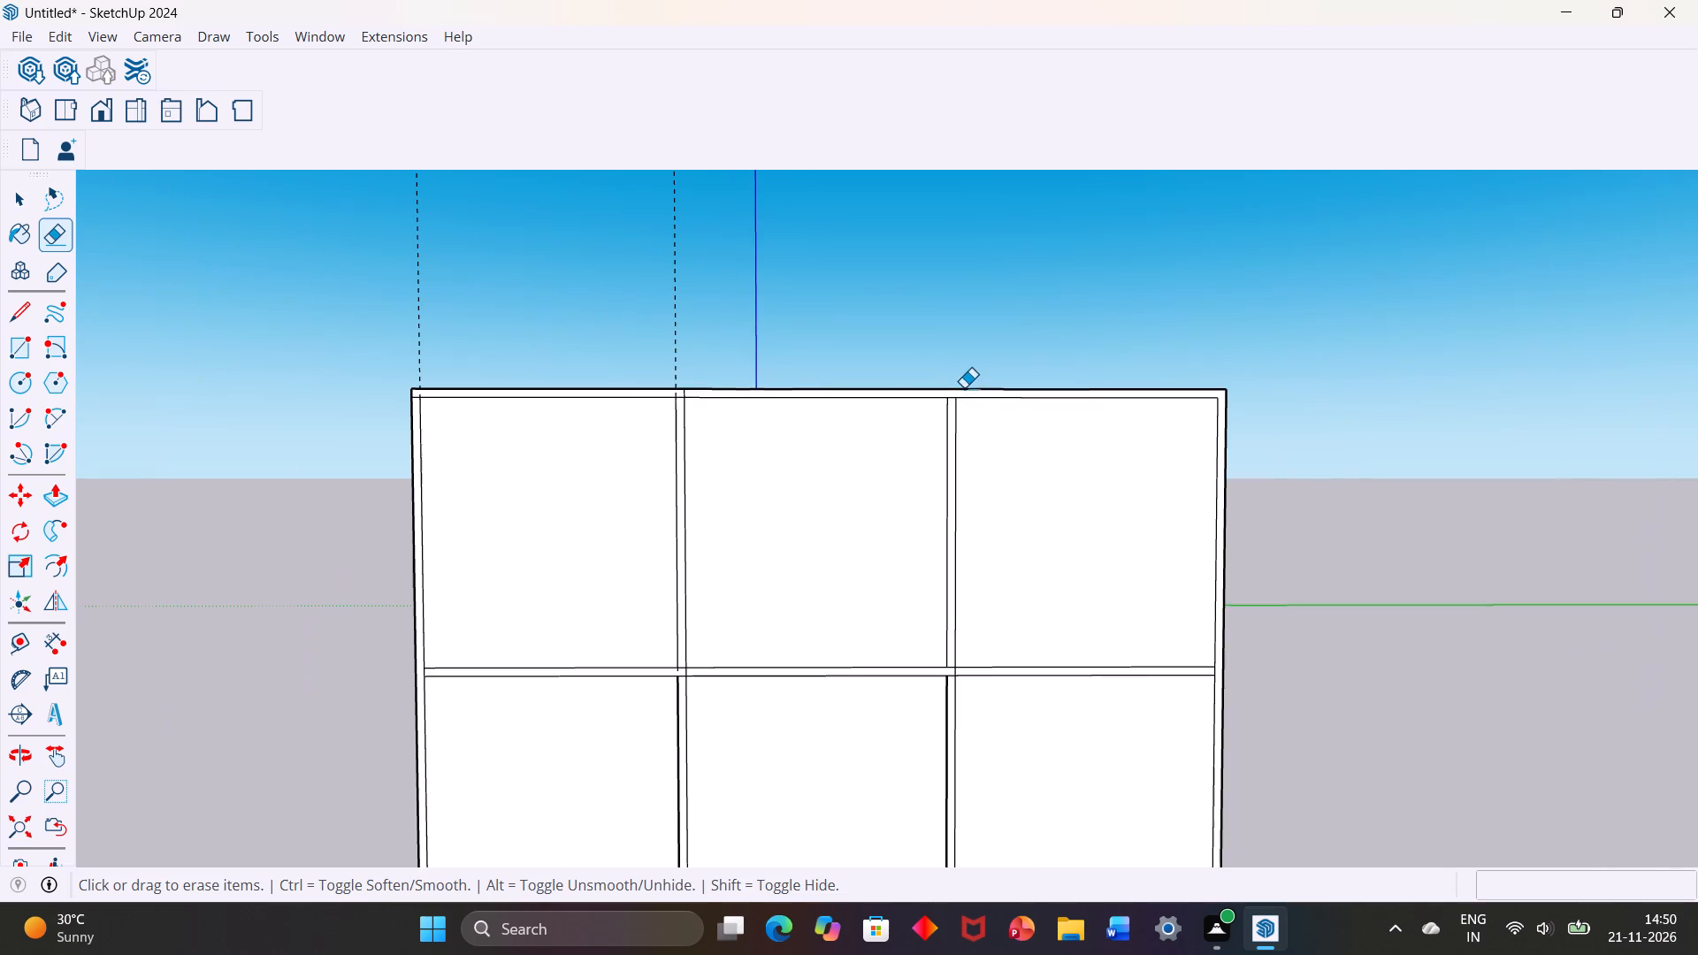
pyautogui.scroll(10, 670, 390)
pyautogui.moveTo(681, 396); pyautogui.dragTo(691, 397)
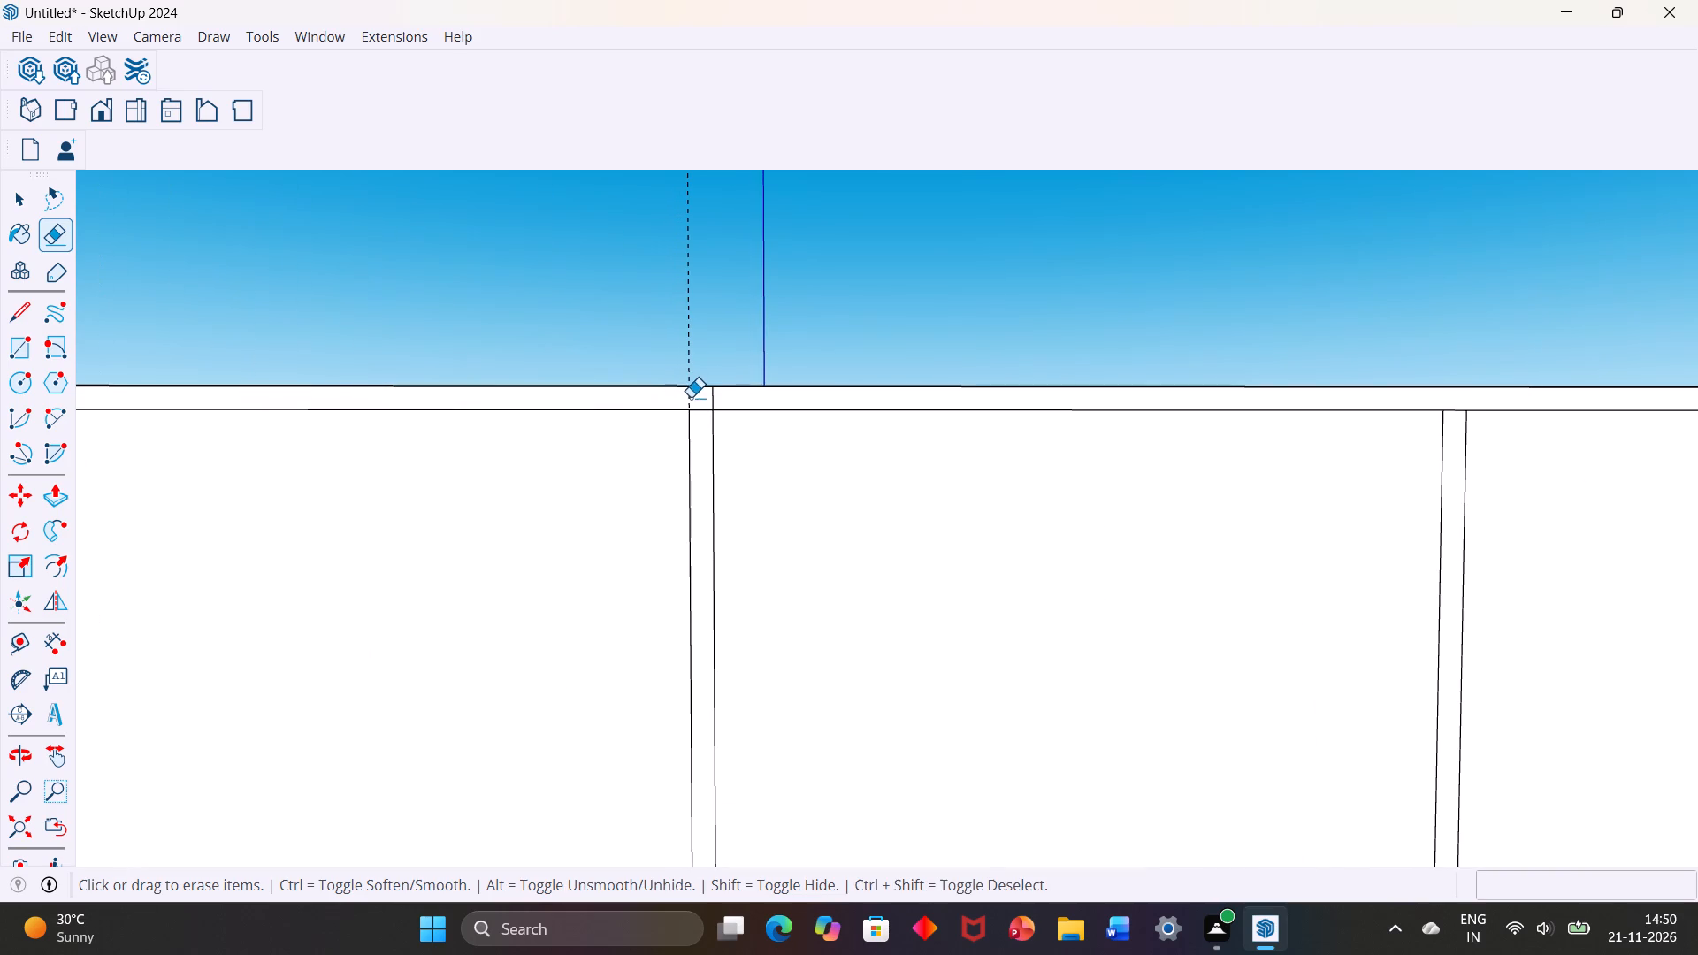
pyautogui.moveTo(691, 397); pyautogui.dragTo(729, 396)
pyautogui.scroll(-10, 665, 418)
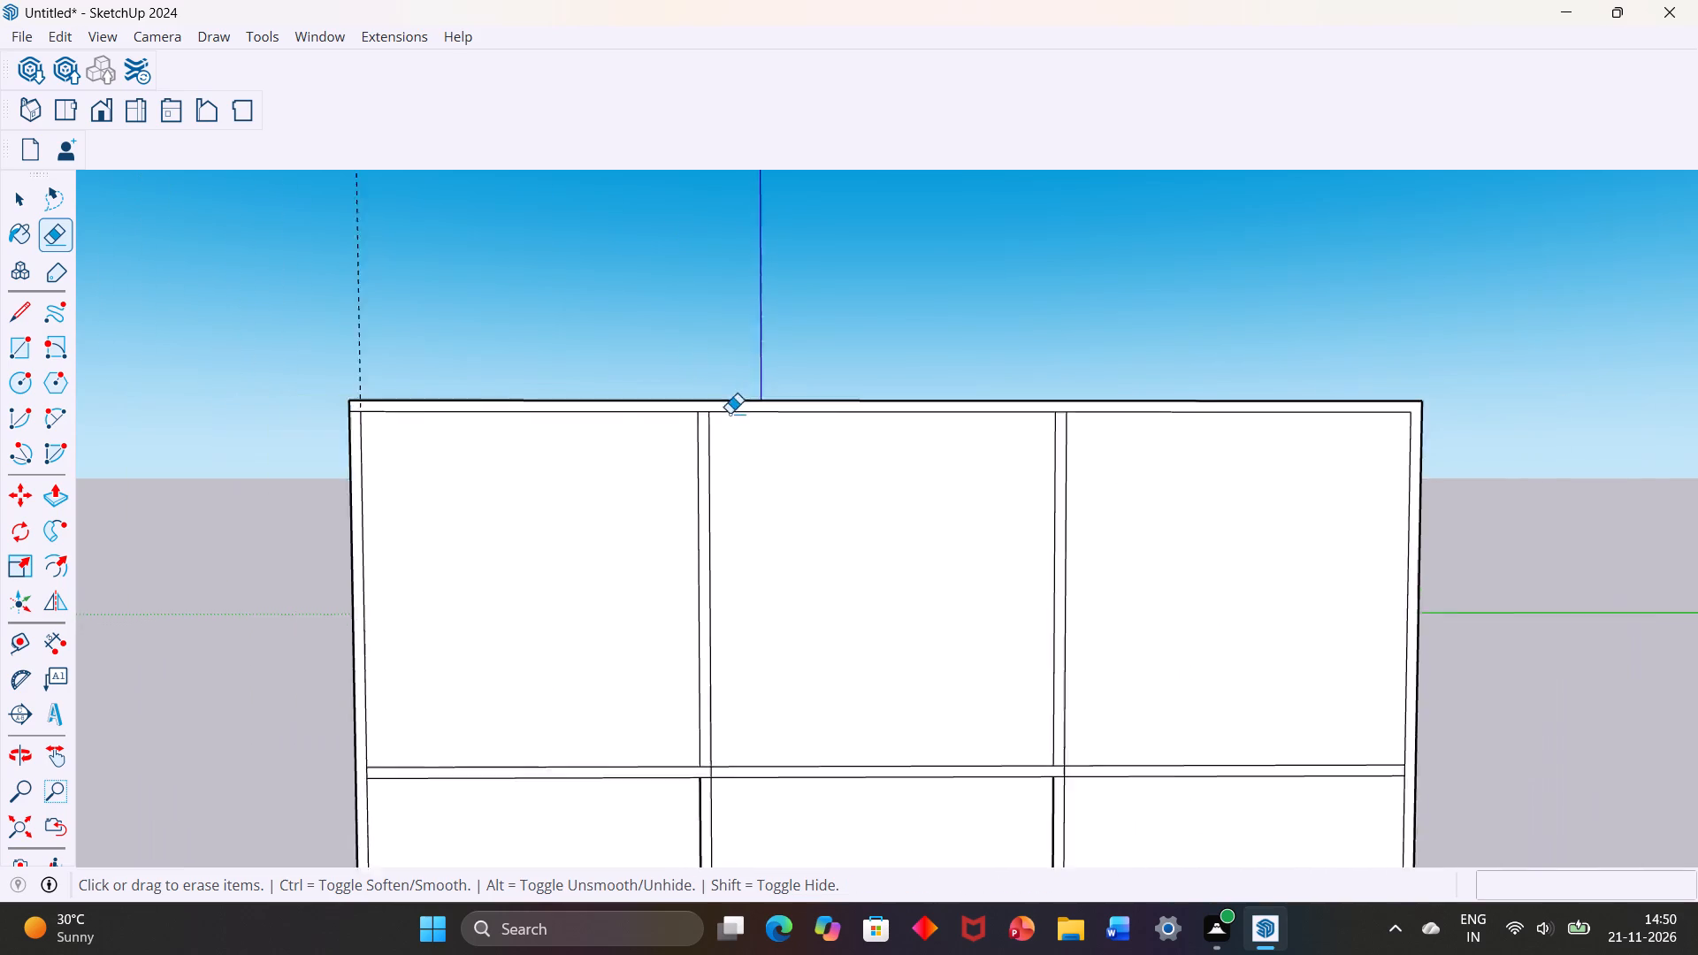
# Erase the remaining vertical guide and the stray edge pieces in the block's top corner on the 2' dimension side.
pyautogui.scroll(4, 452, 402)
pyautogui.scroll(5, 381, 409)
pyautogui.scroll(-4, 457, 393)
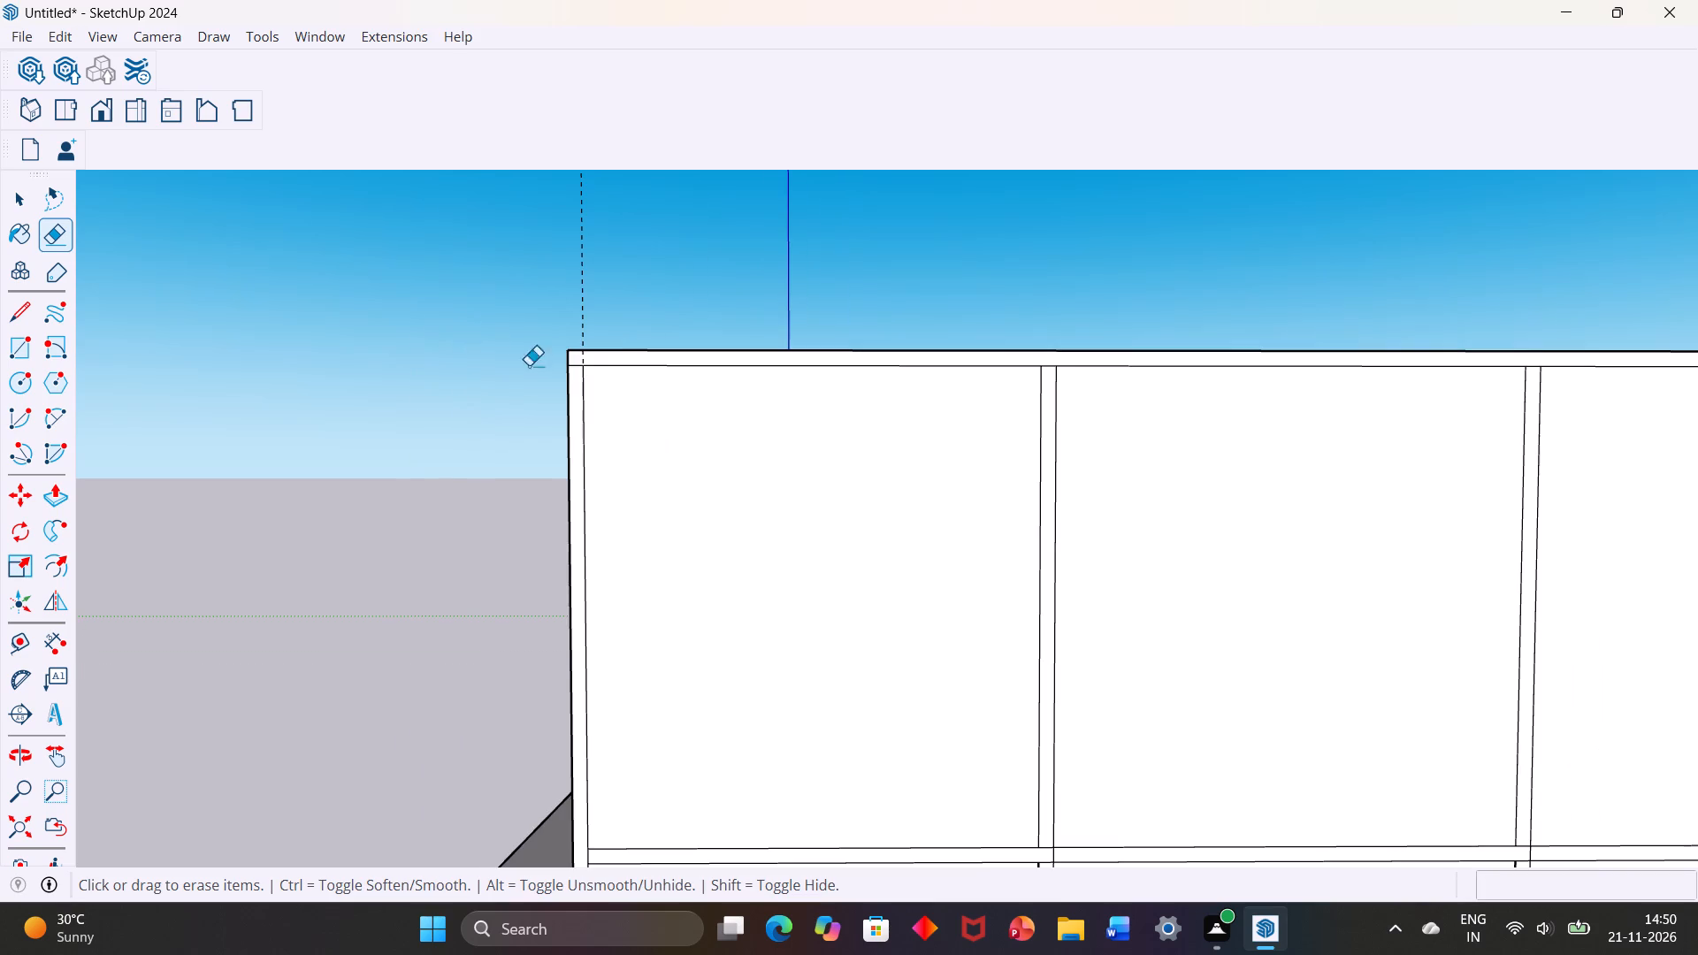
pyautogui.scroll(4, 593, 358)
pyautogui.moveTo(573, 357); pyautogui.dragTo(587, 357)
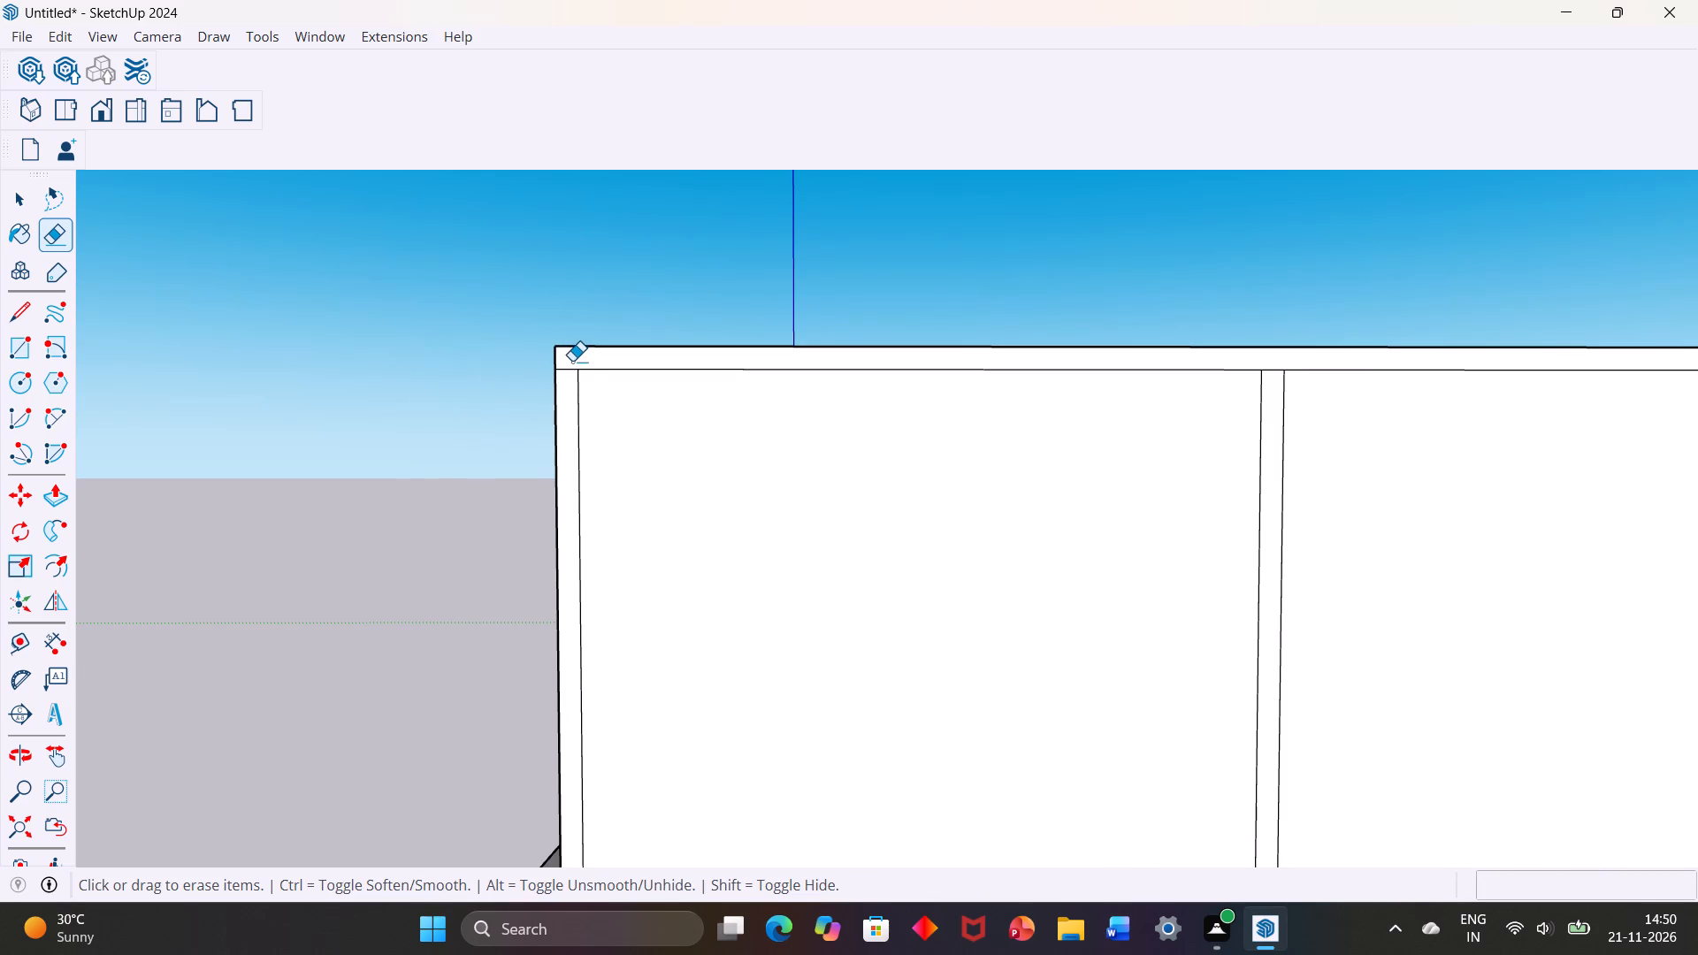
pyautogui.moveTo(570, 364); pyautogui.dragTo(569, 380)
pyautogui.scroll(-9, 564, 348)
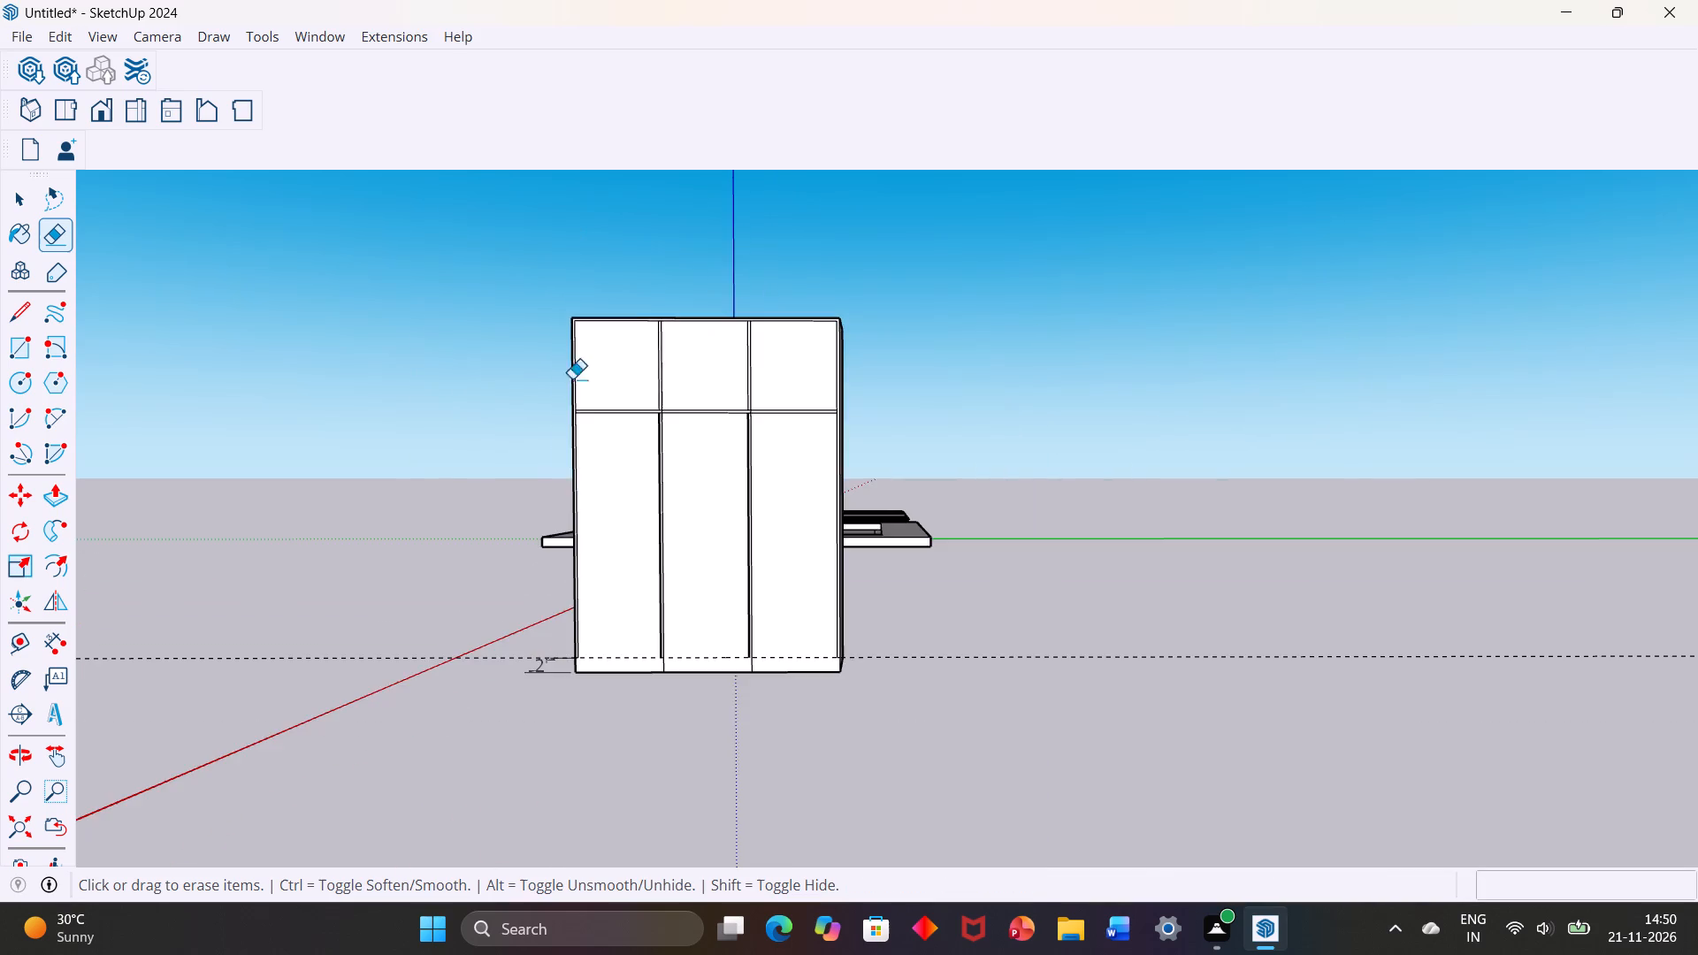
# Erase the edge pieces of both dividers where they cross the horizontal strip.
pyautogui.scroll(13, 571, 426)
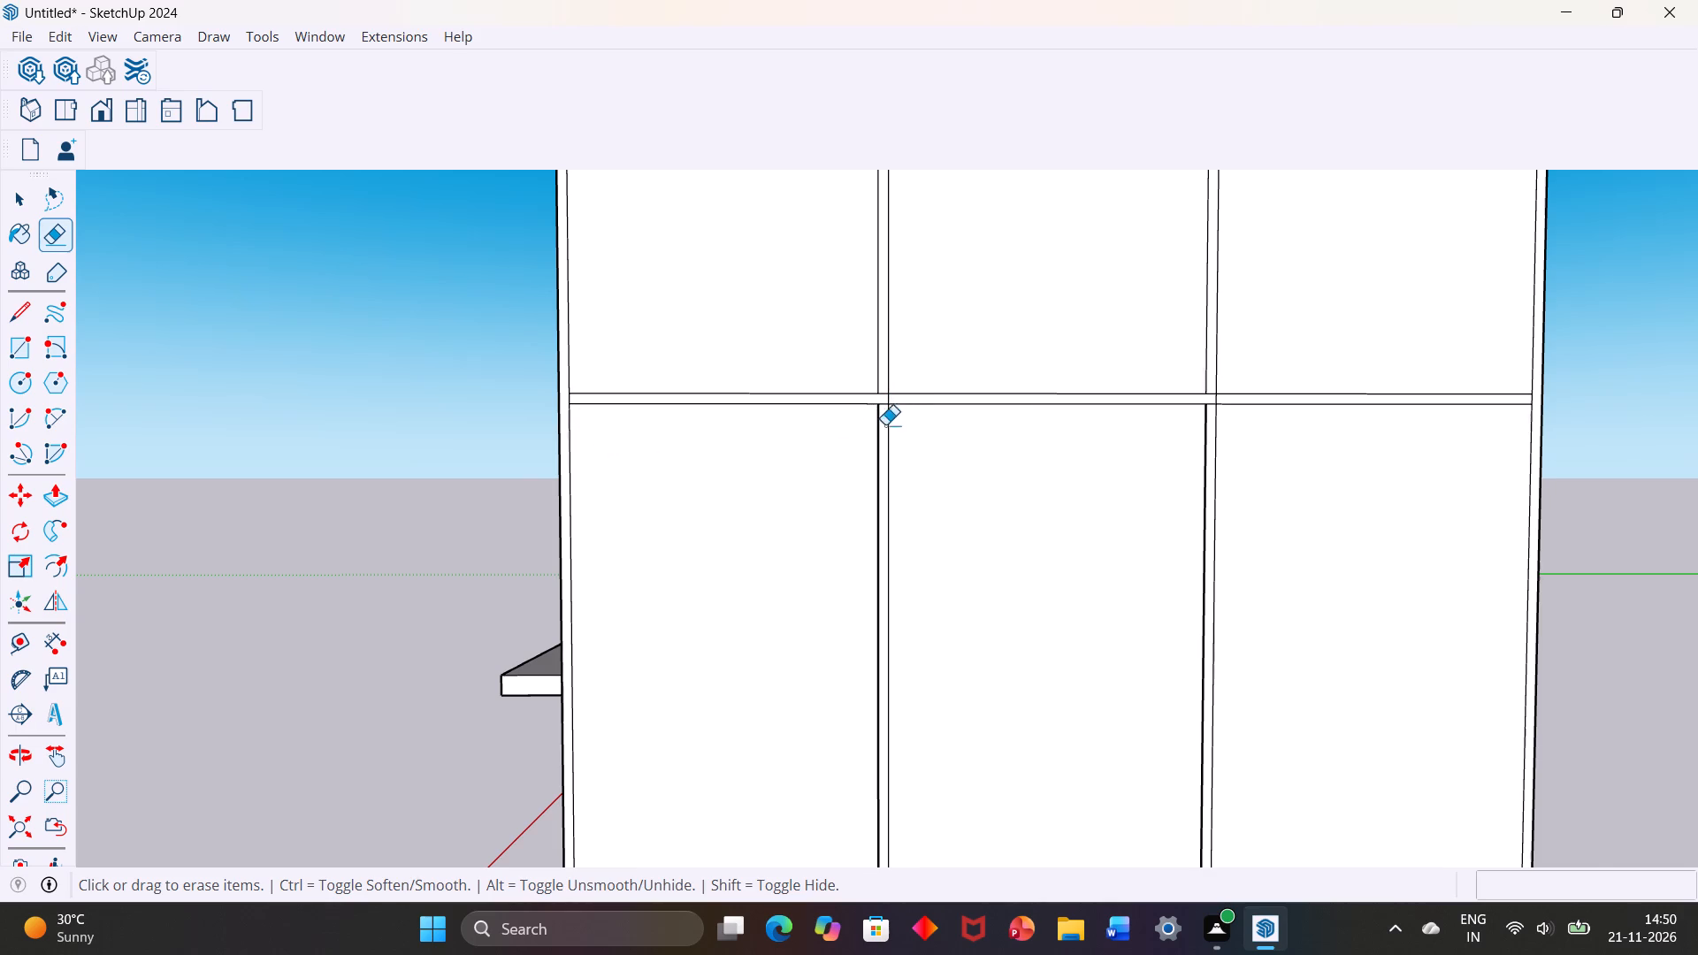
pyautogui.scroll(6, 897, 406)
pyautogui.moveTo(874, 396); pyautogui.dragTo(905, 400)
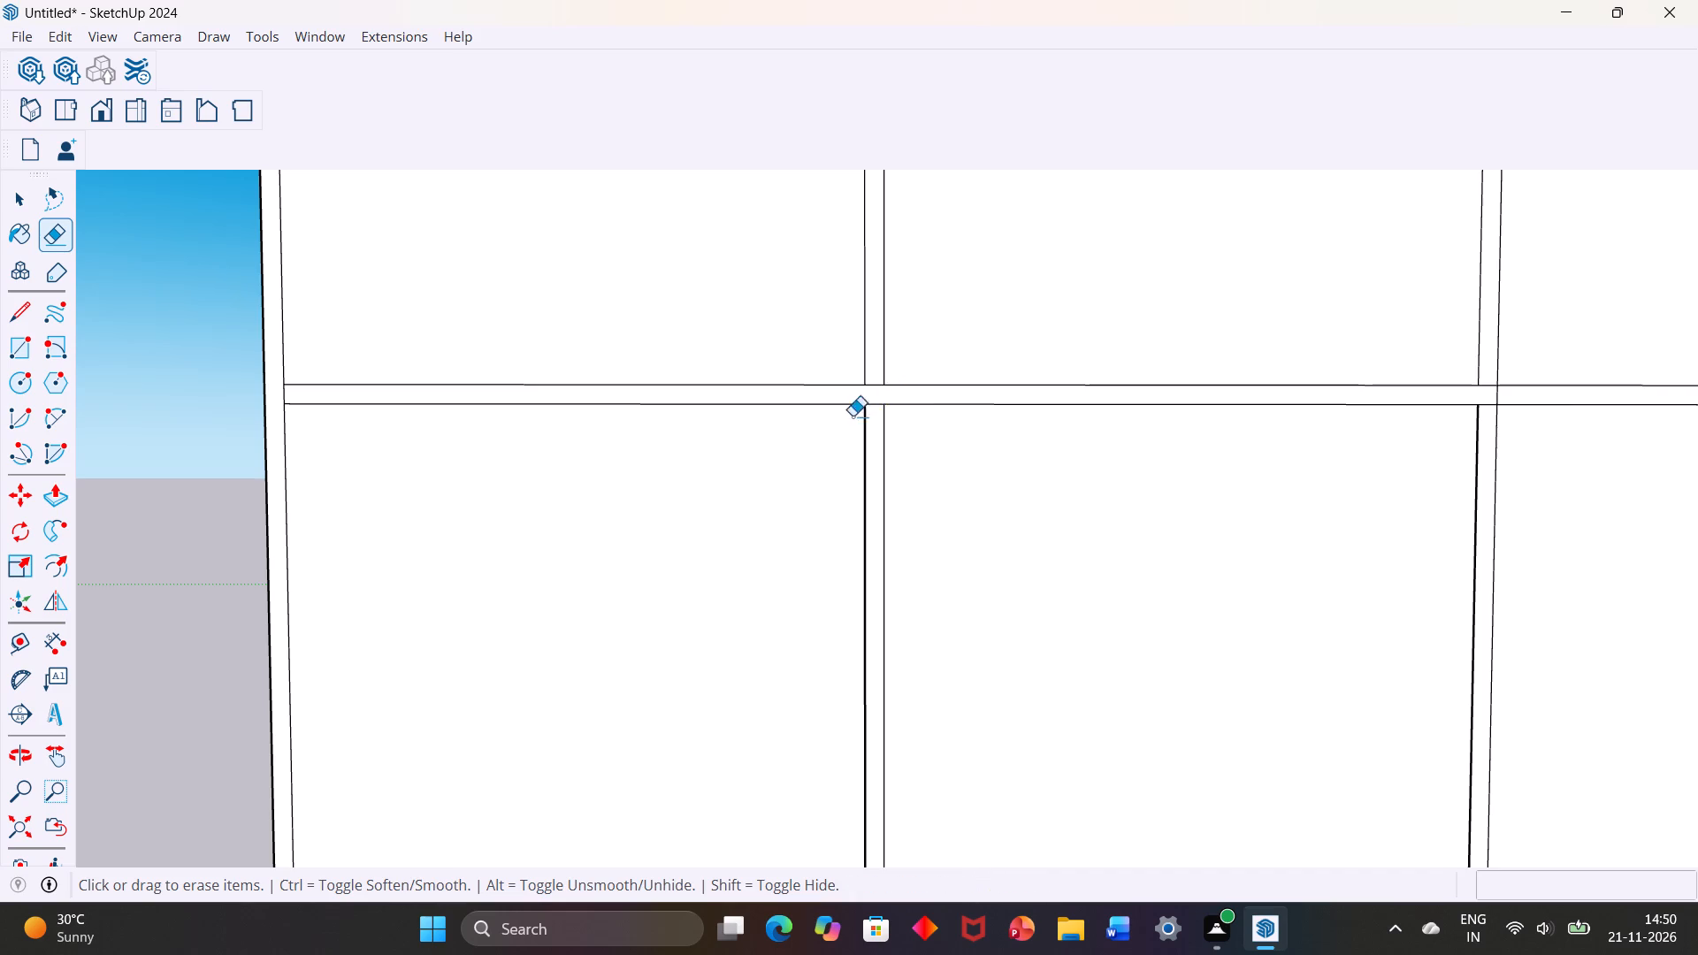
pyautogui.scroll(-4, 836, 422)
pyautogui.scroll(6, 1286, 401)
pyautogui.moveTo(1281, 406); pyautogui.dragTo(1290, 406)
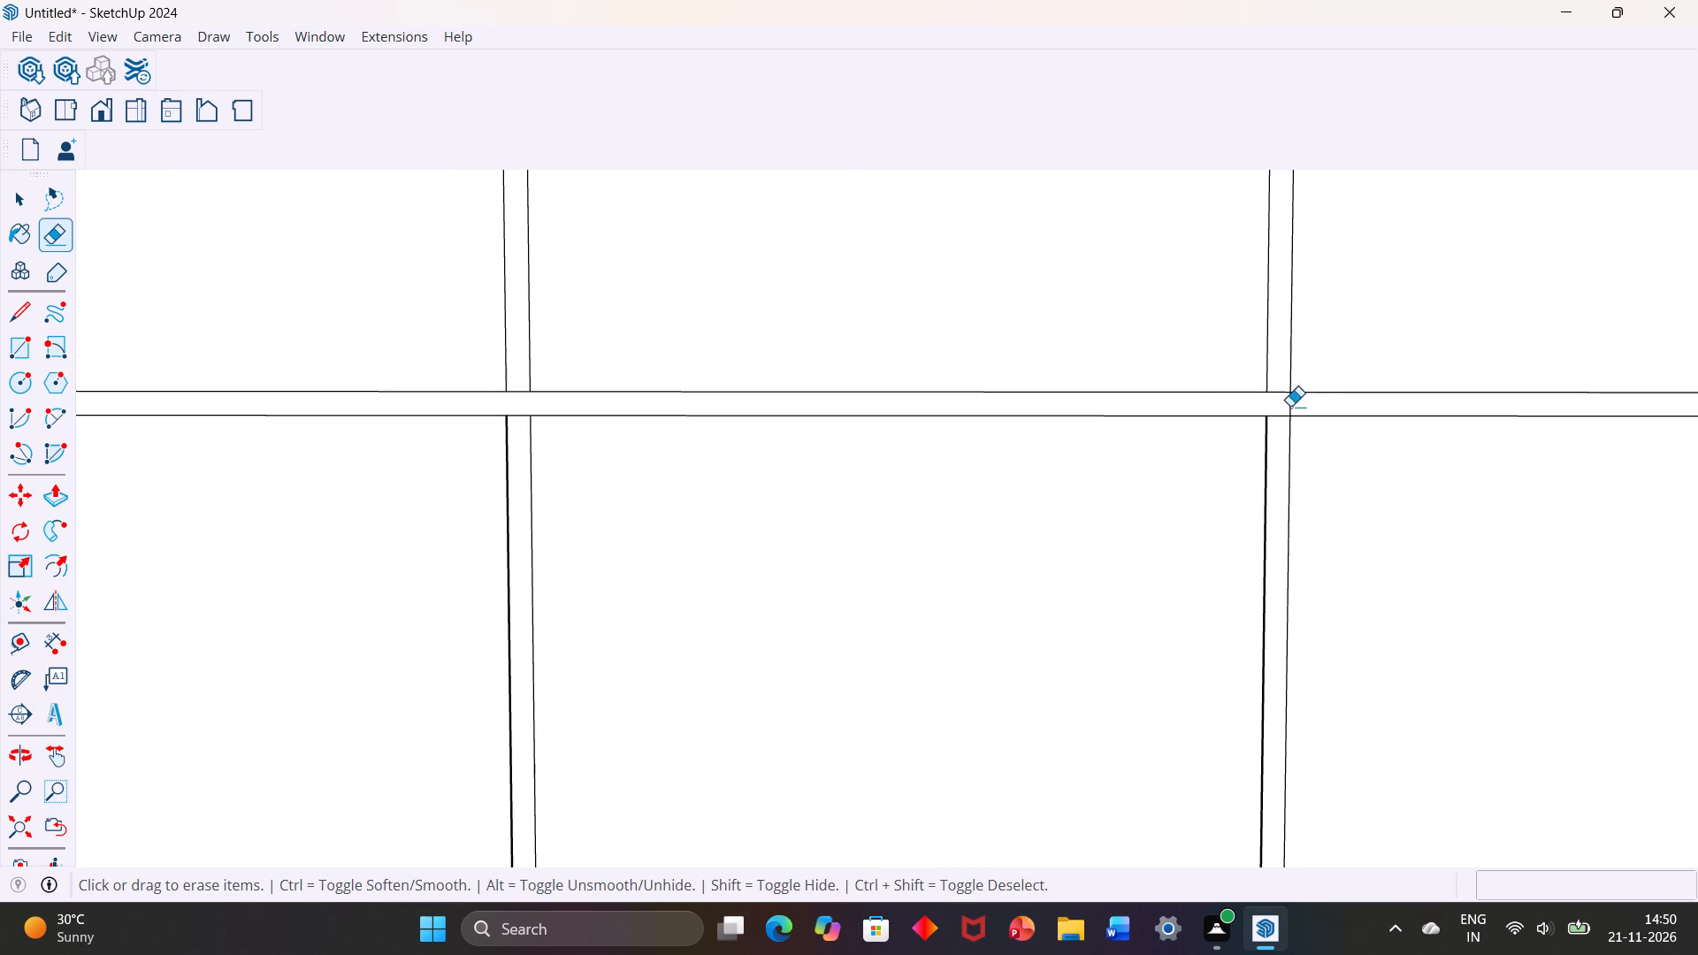
pyautogui.moveTo(1290, 406); pyautogui.dragTo(1313, 405)
pyautogui.scroll(-8, 889, 333)
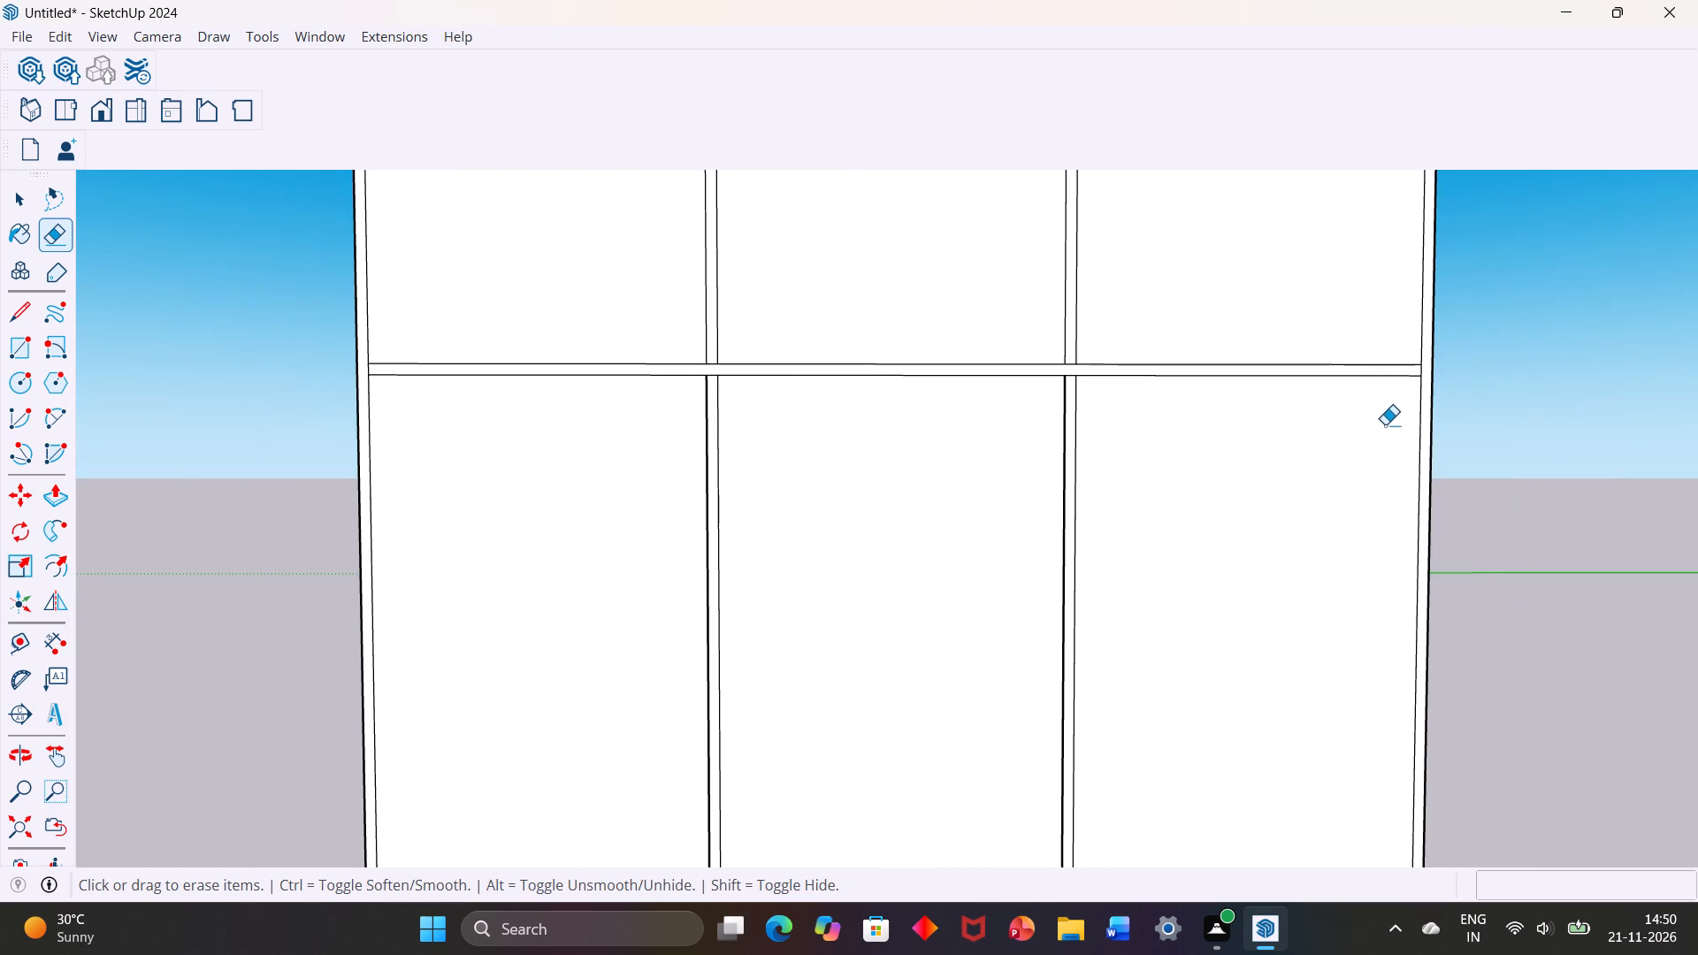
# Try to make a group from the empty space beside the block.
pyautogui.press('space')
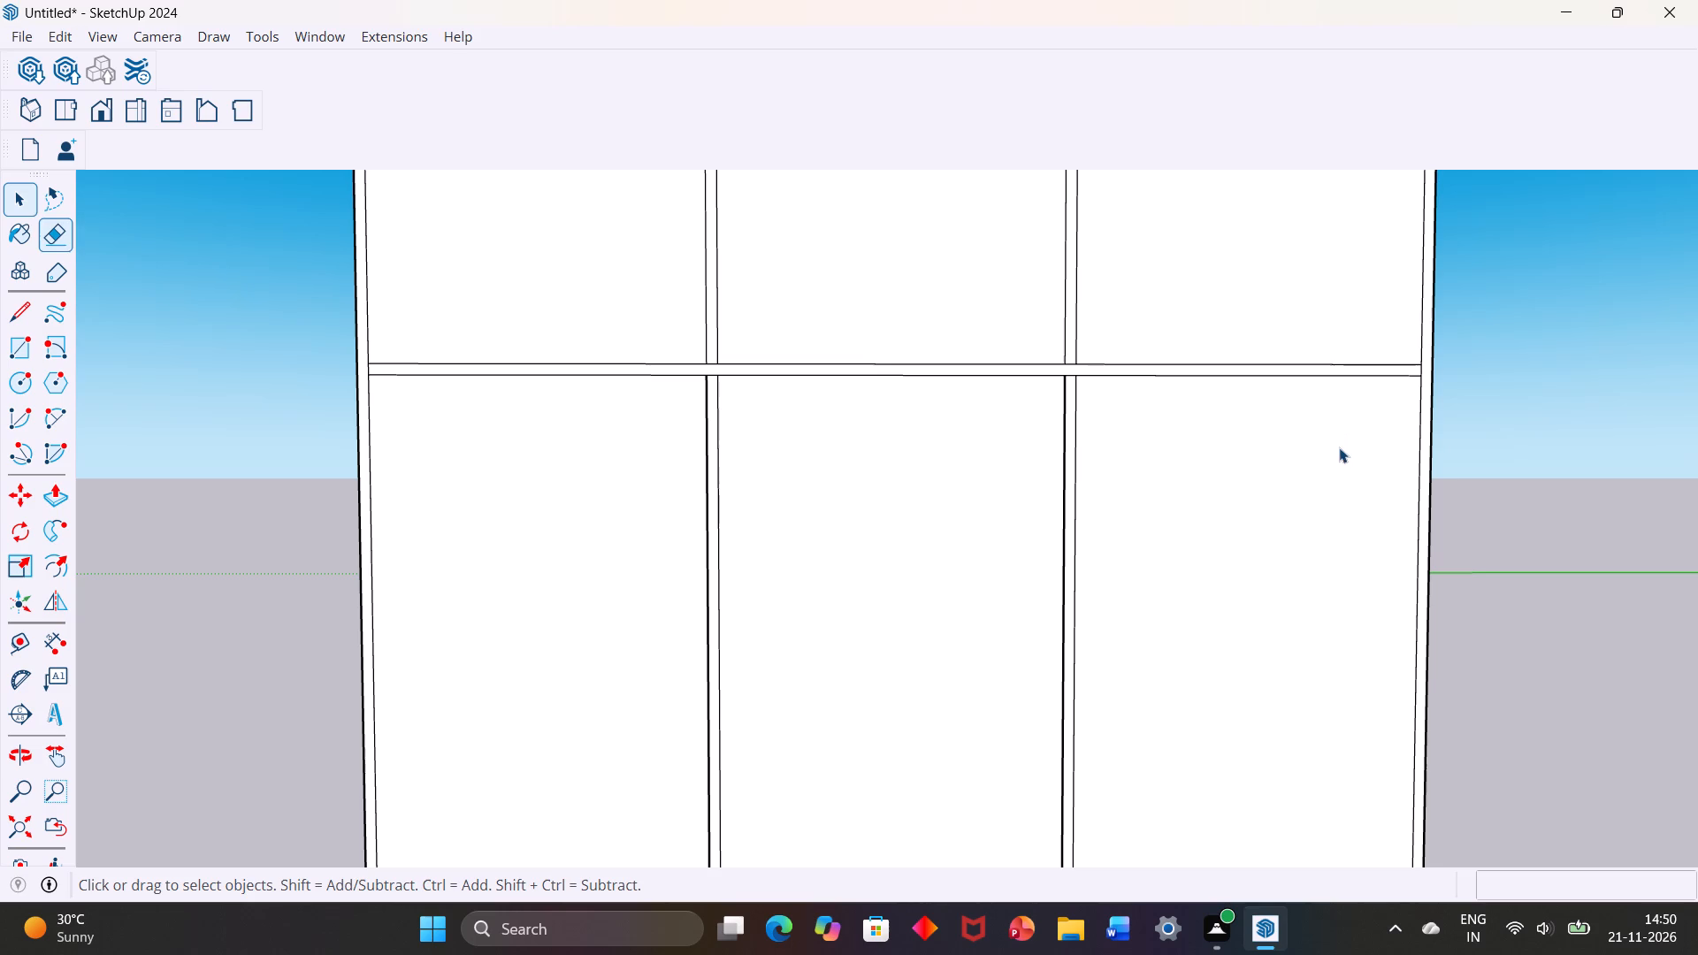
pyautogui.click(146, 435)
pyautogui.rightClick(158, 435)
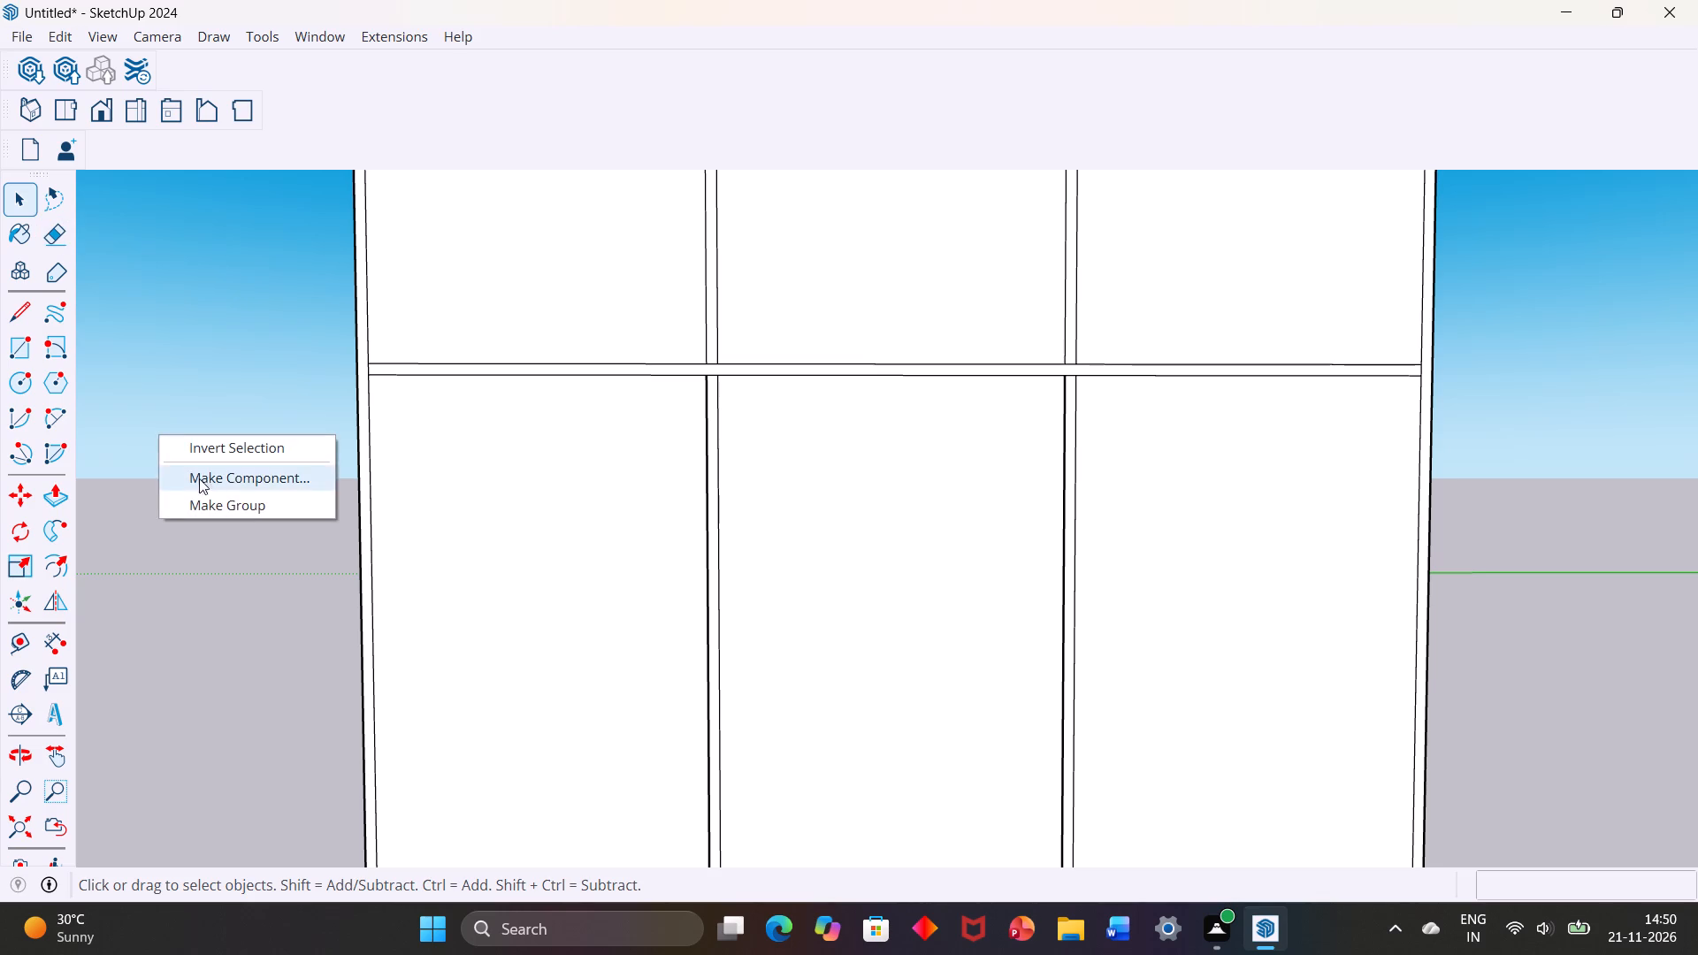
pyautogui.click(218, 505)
# Push the top compartment face farthest from the 2' dimension 1' 9" into the block.
pyautogui.scroll(-6, 109, 495)
pyautogui.click(401, 341)
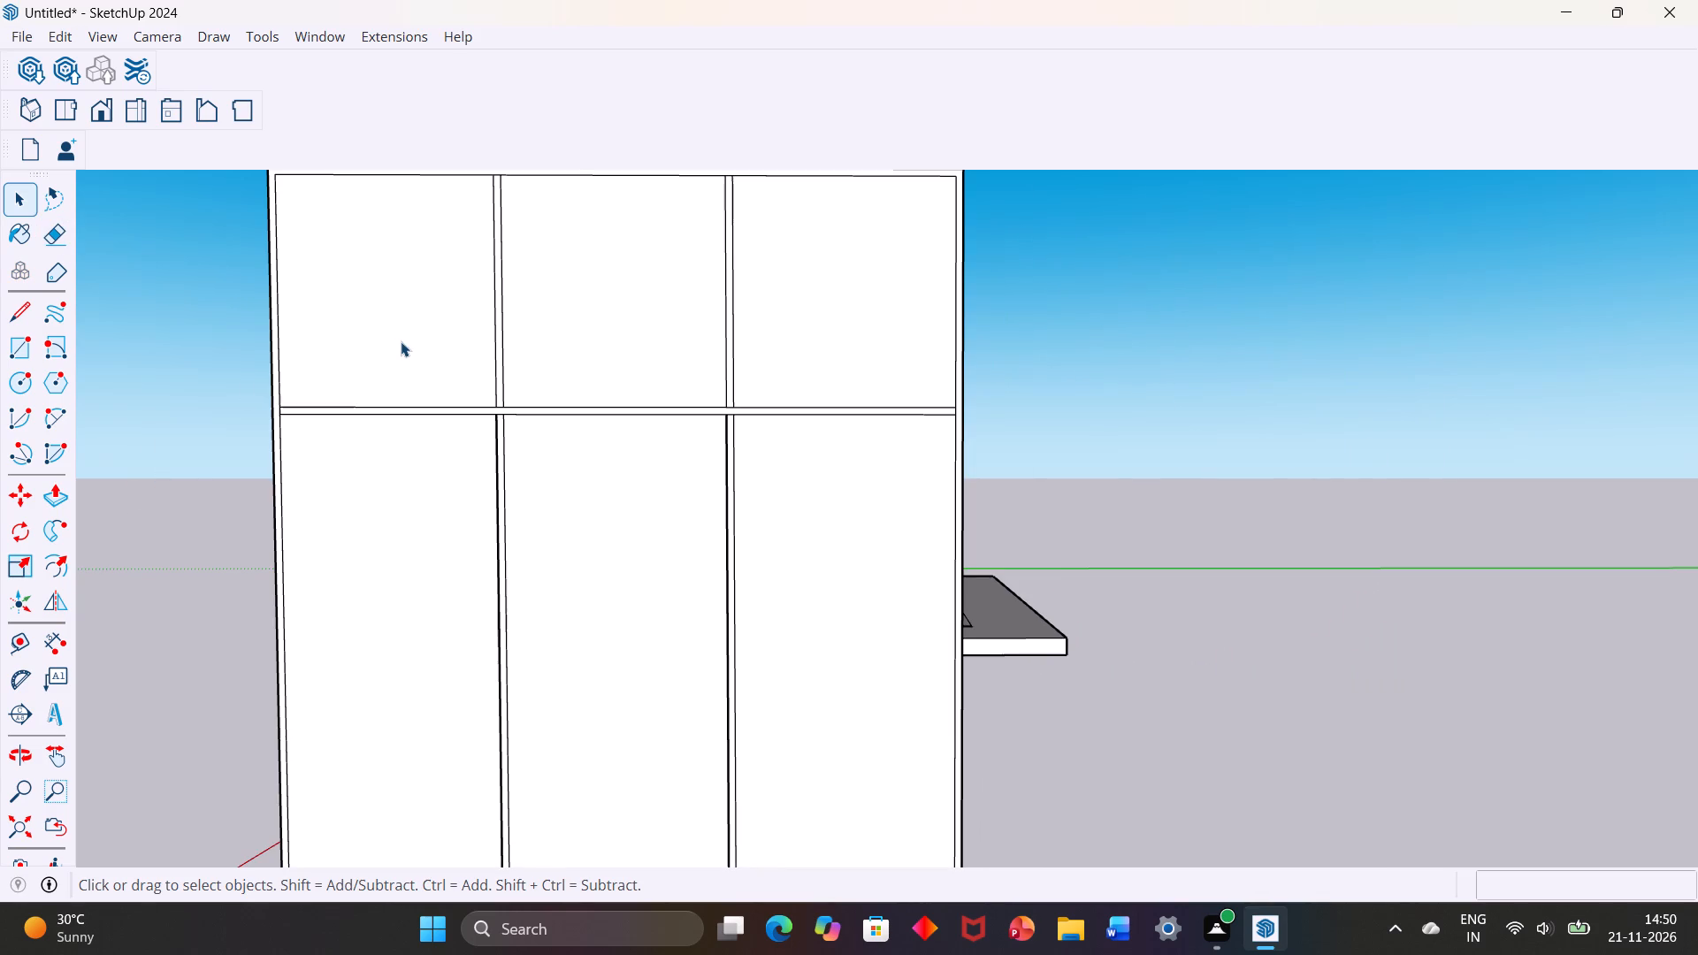
pyautogui.doubleClick(761, 328)
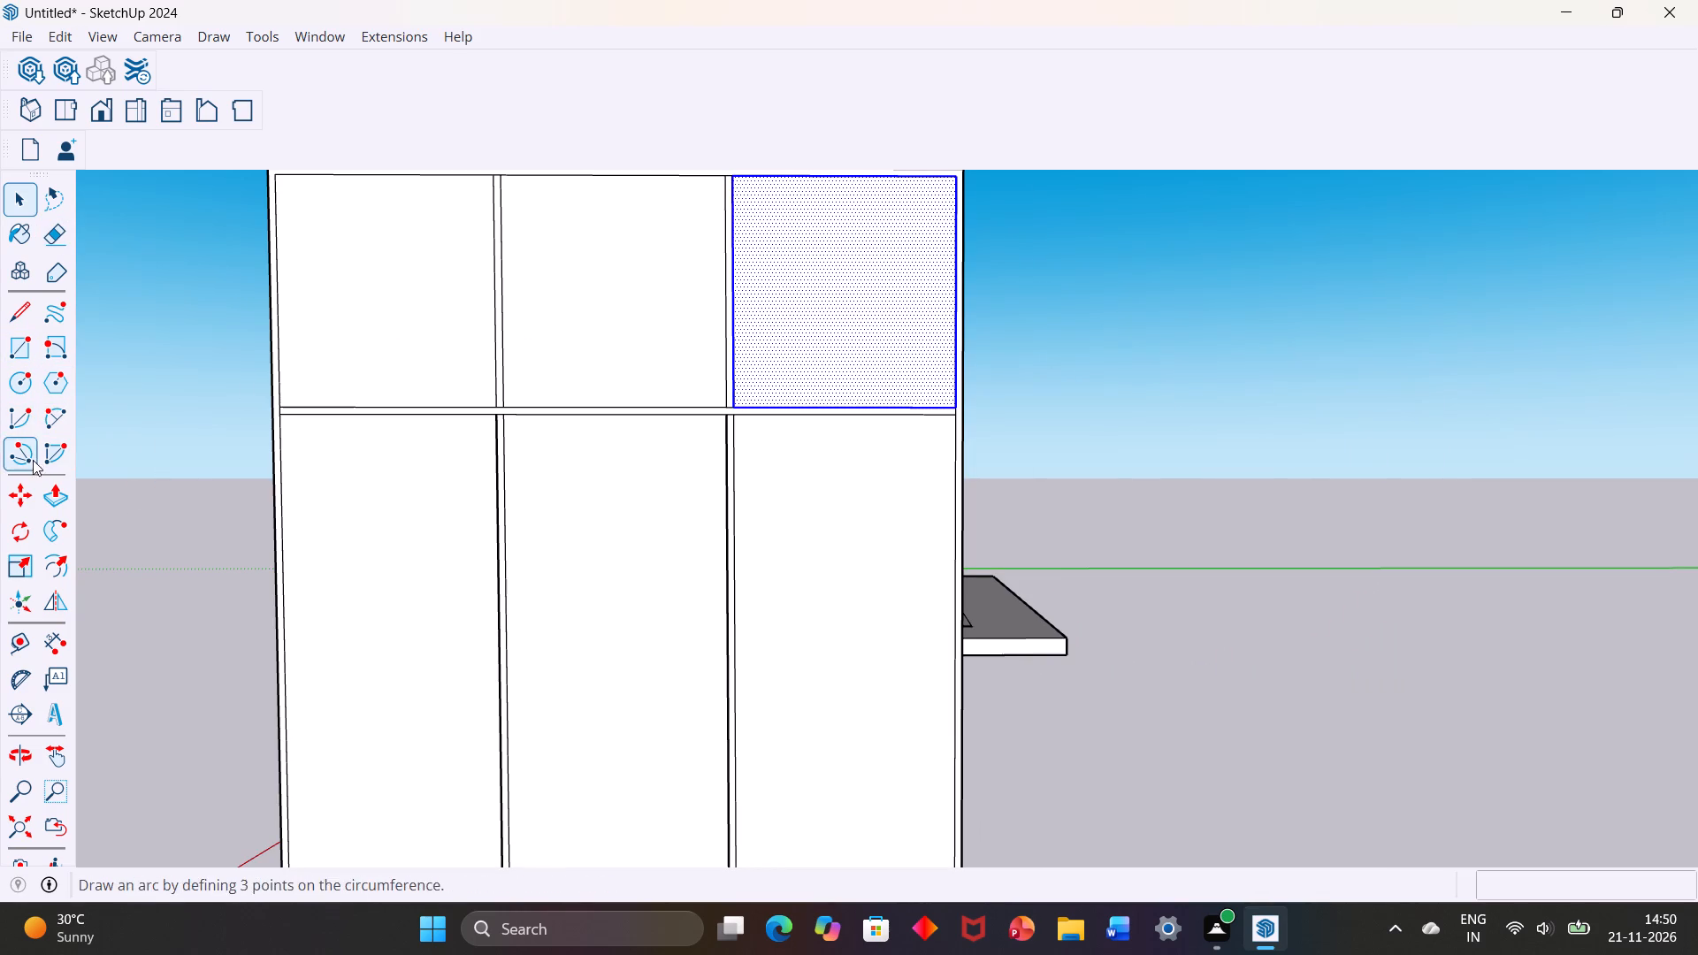
pyautogui.click(58, 498)
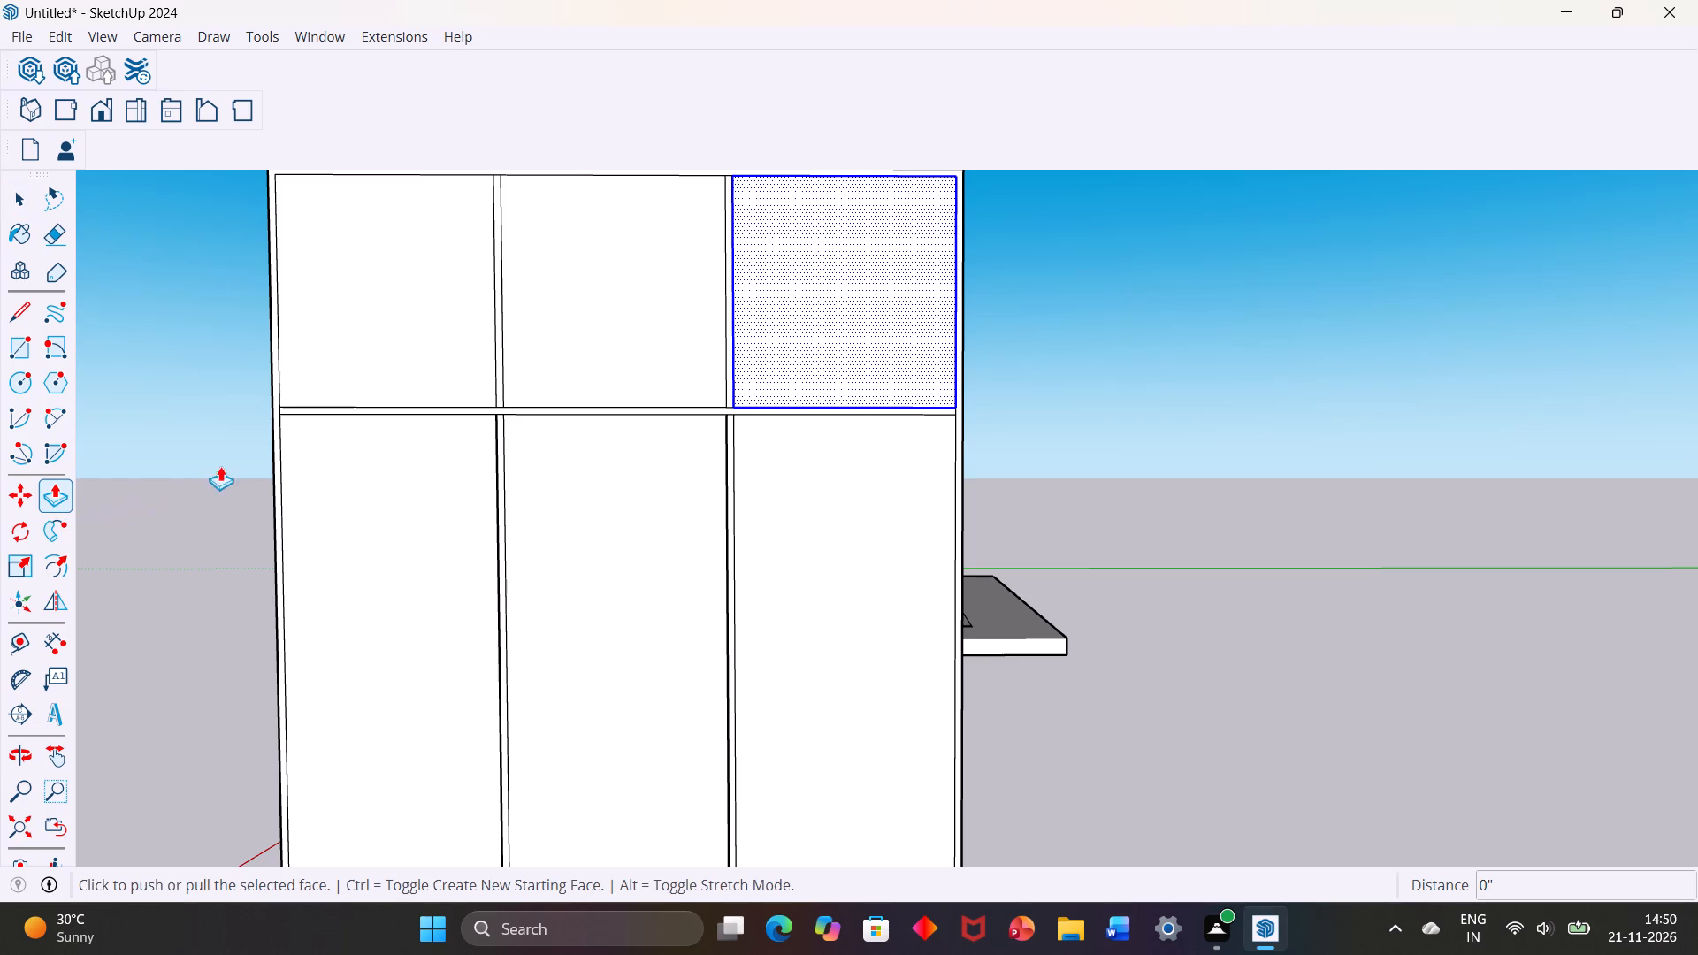
pyautogui.click(792, 346)
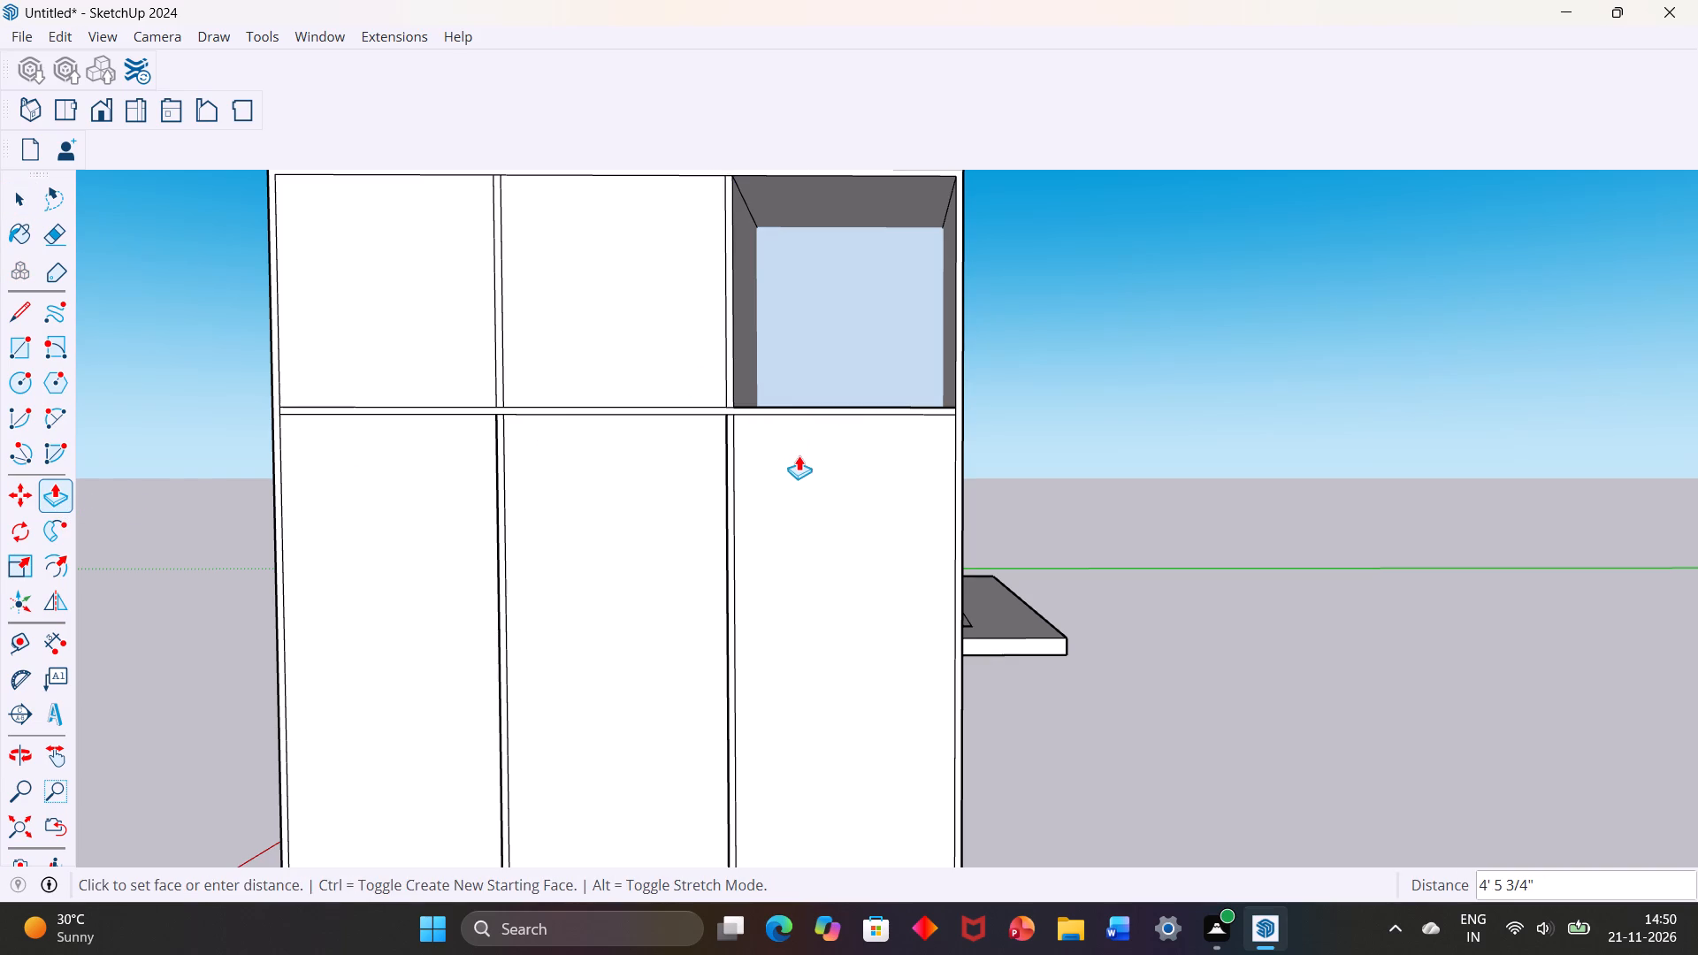
pyautogui.write('1\'9"')
pyautogui.press('Return')
# Push the middle top compartment face and the one nearest the 2' dimension 1' 9" into the block.
pyautogui.scroll(-1, 1101, 332)
pyautogui.moveTo(1101, 333); pyautogui.dragTo(1065, 368, button='middle')
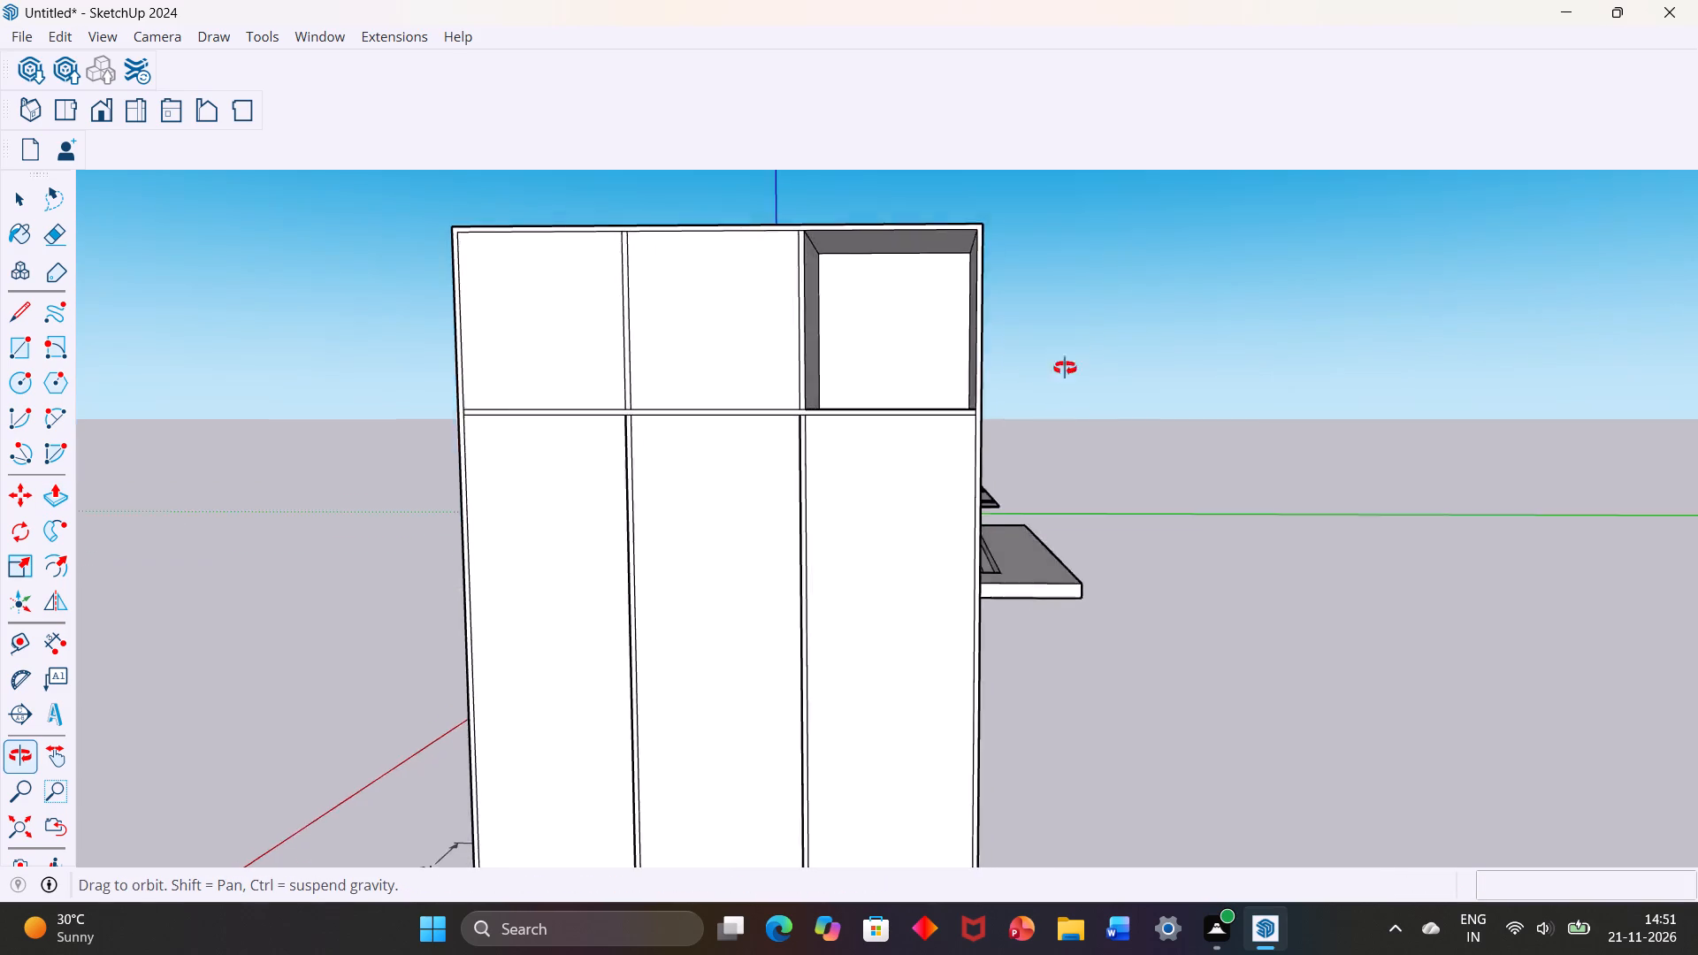
pyautogui.moveTo(1065, 368); pyautogui.dragTo(1061, 424, button='middle')
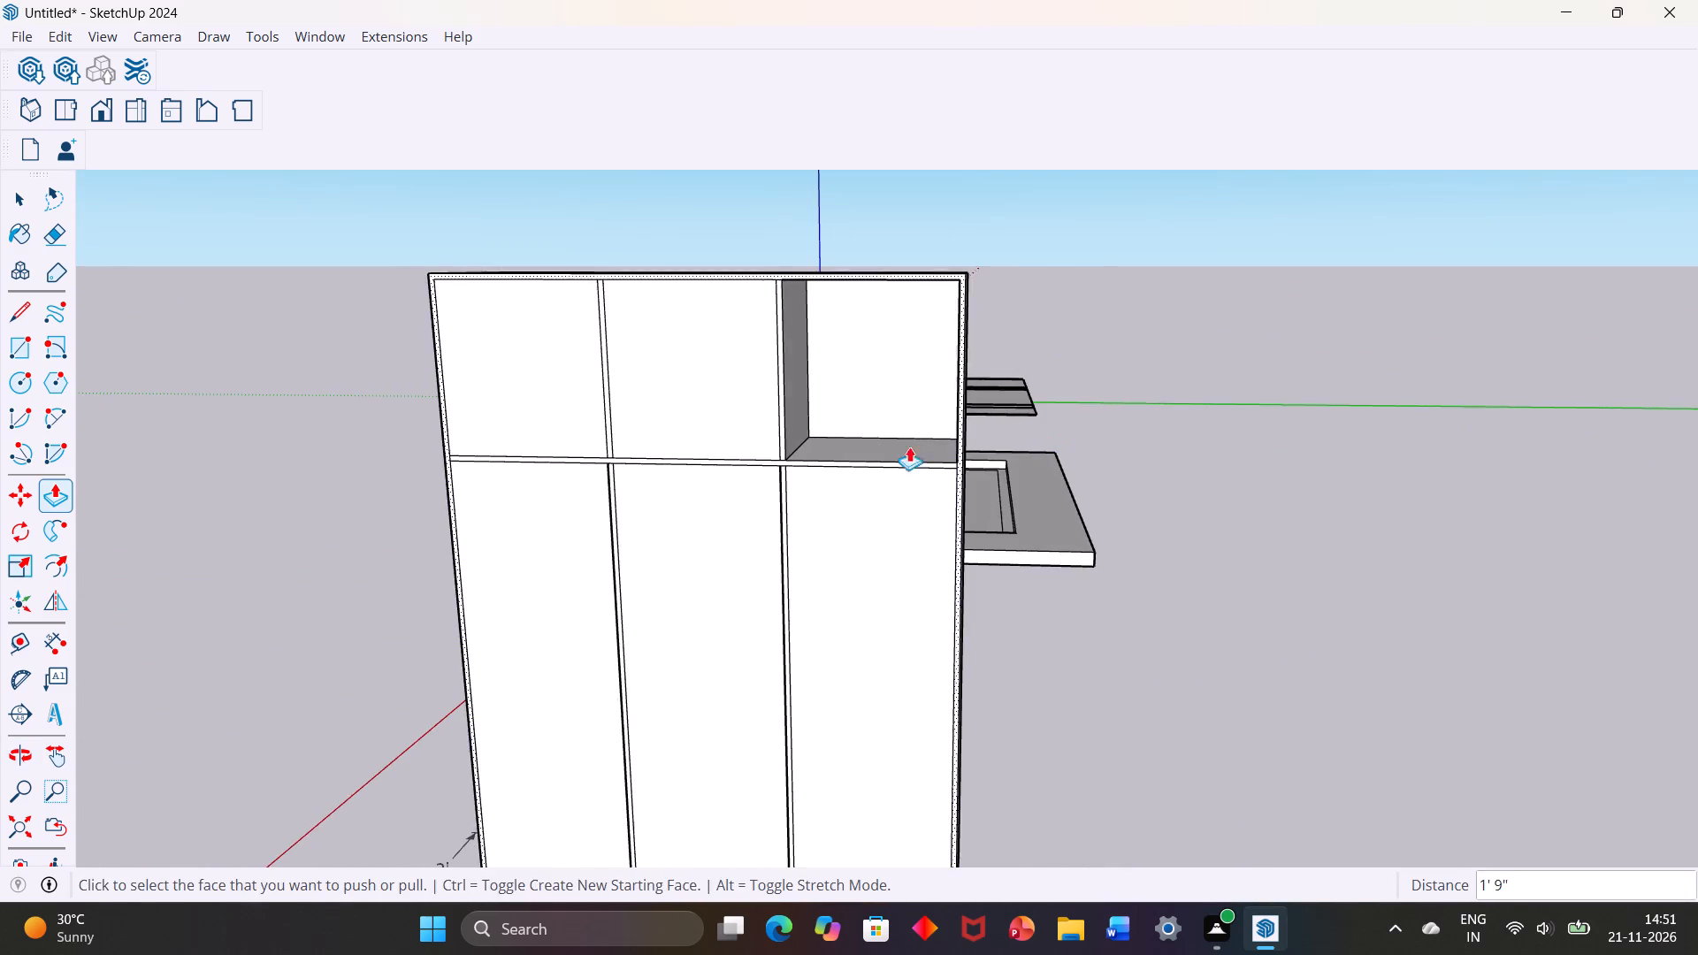
pyautogui.moveTo(894, 438); pyautogui.dragTo(967, 439, button='middle')
pyautogui.click(781, 421)
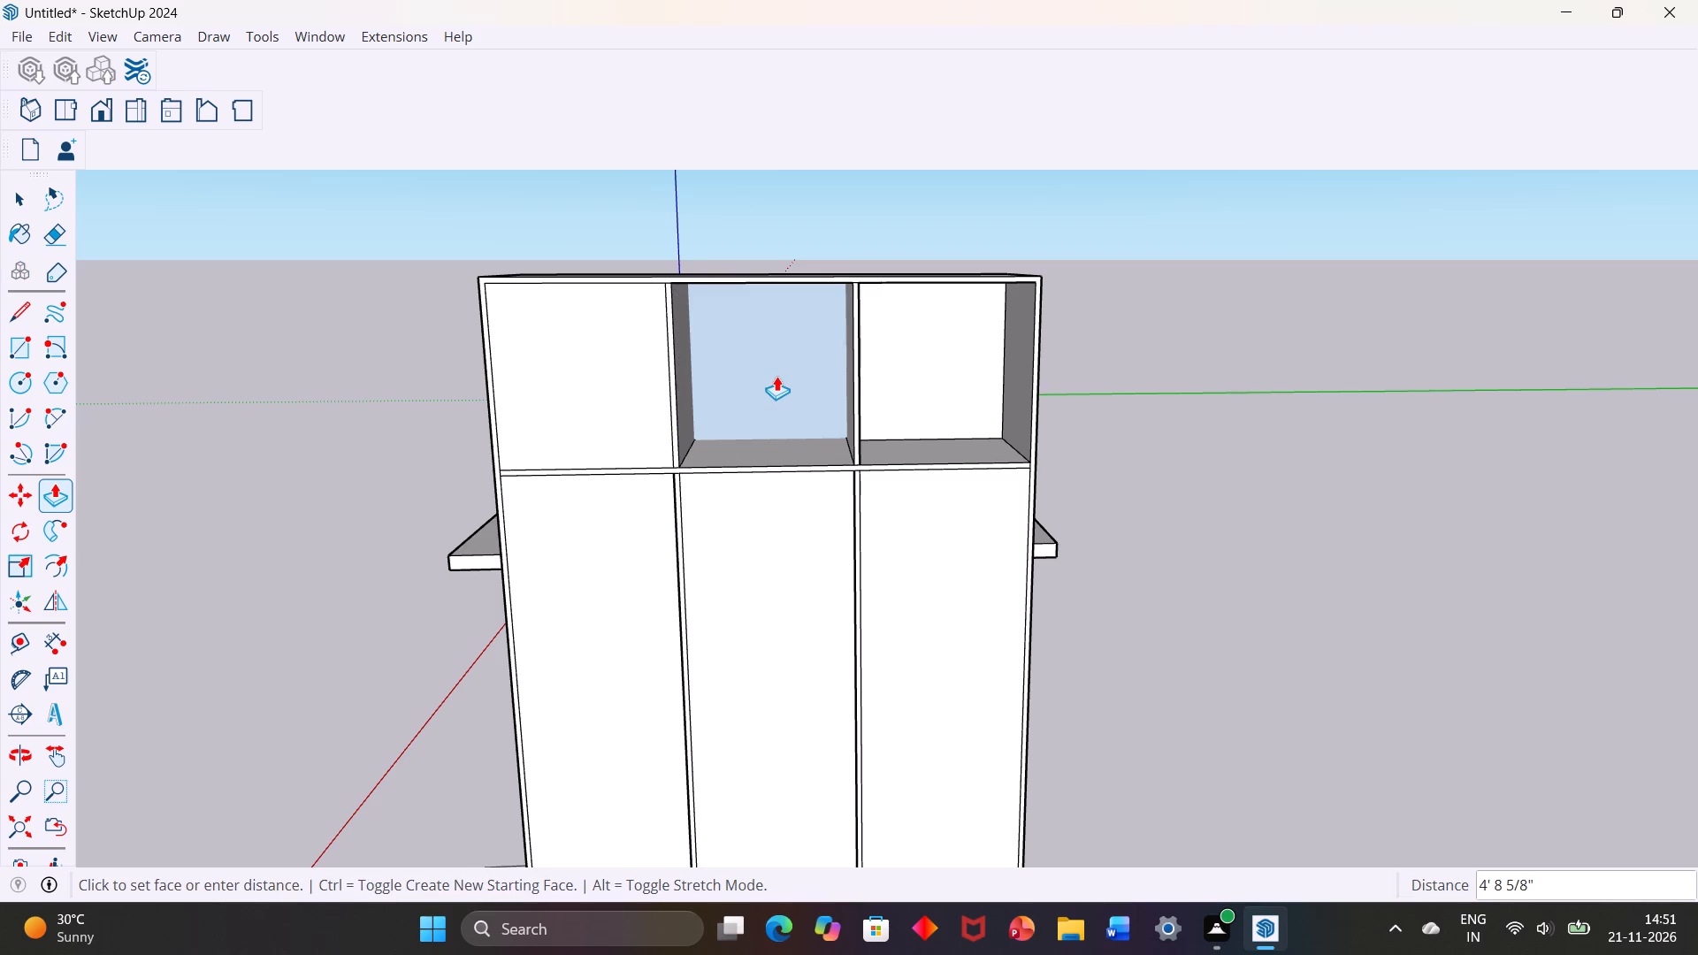
pyautogui.write("1'")
pyautogui.press('9')
pyautogui.hotkey('shift', '"')
pyautogui.press('Return')
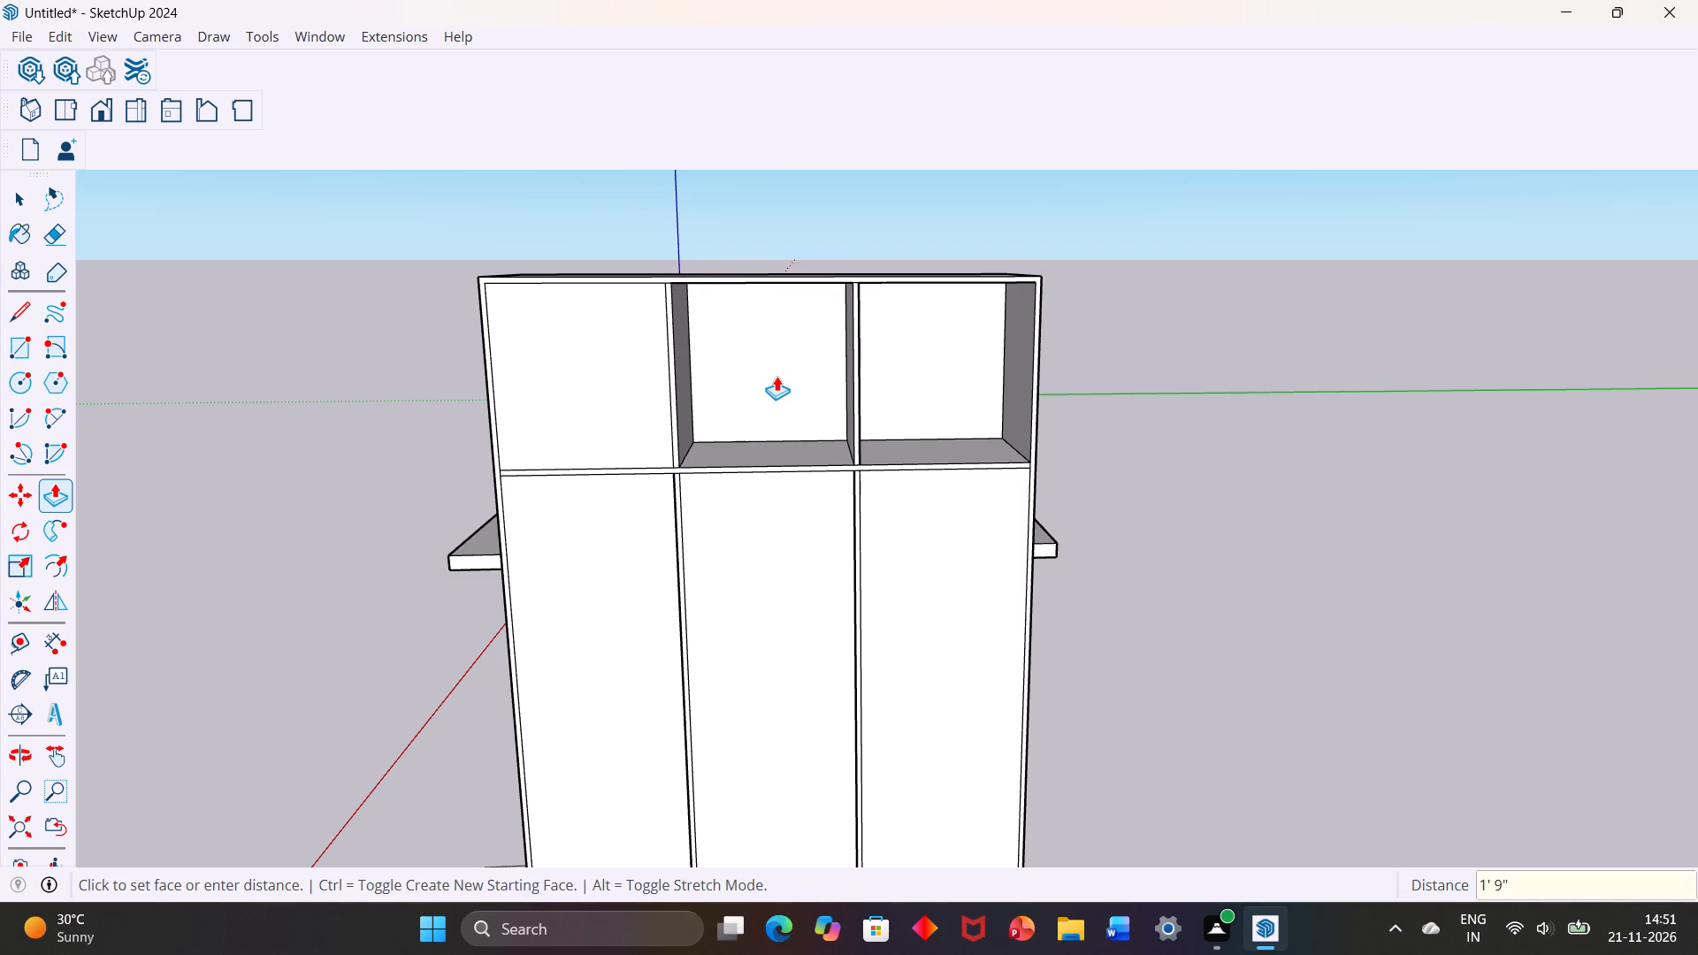
pyautogui.click(615, 414)
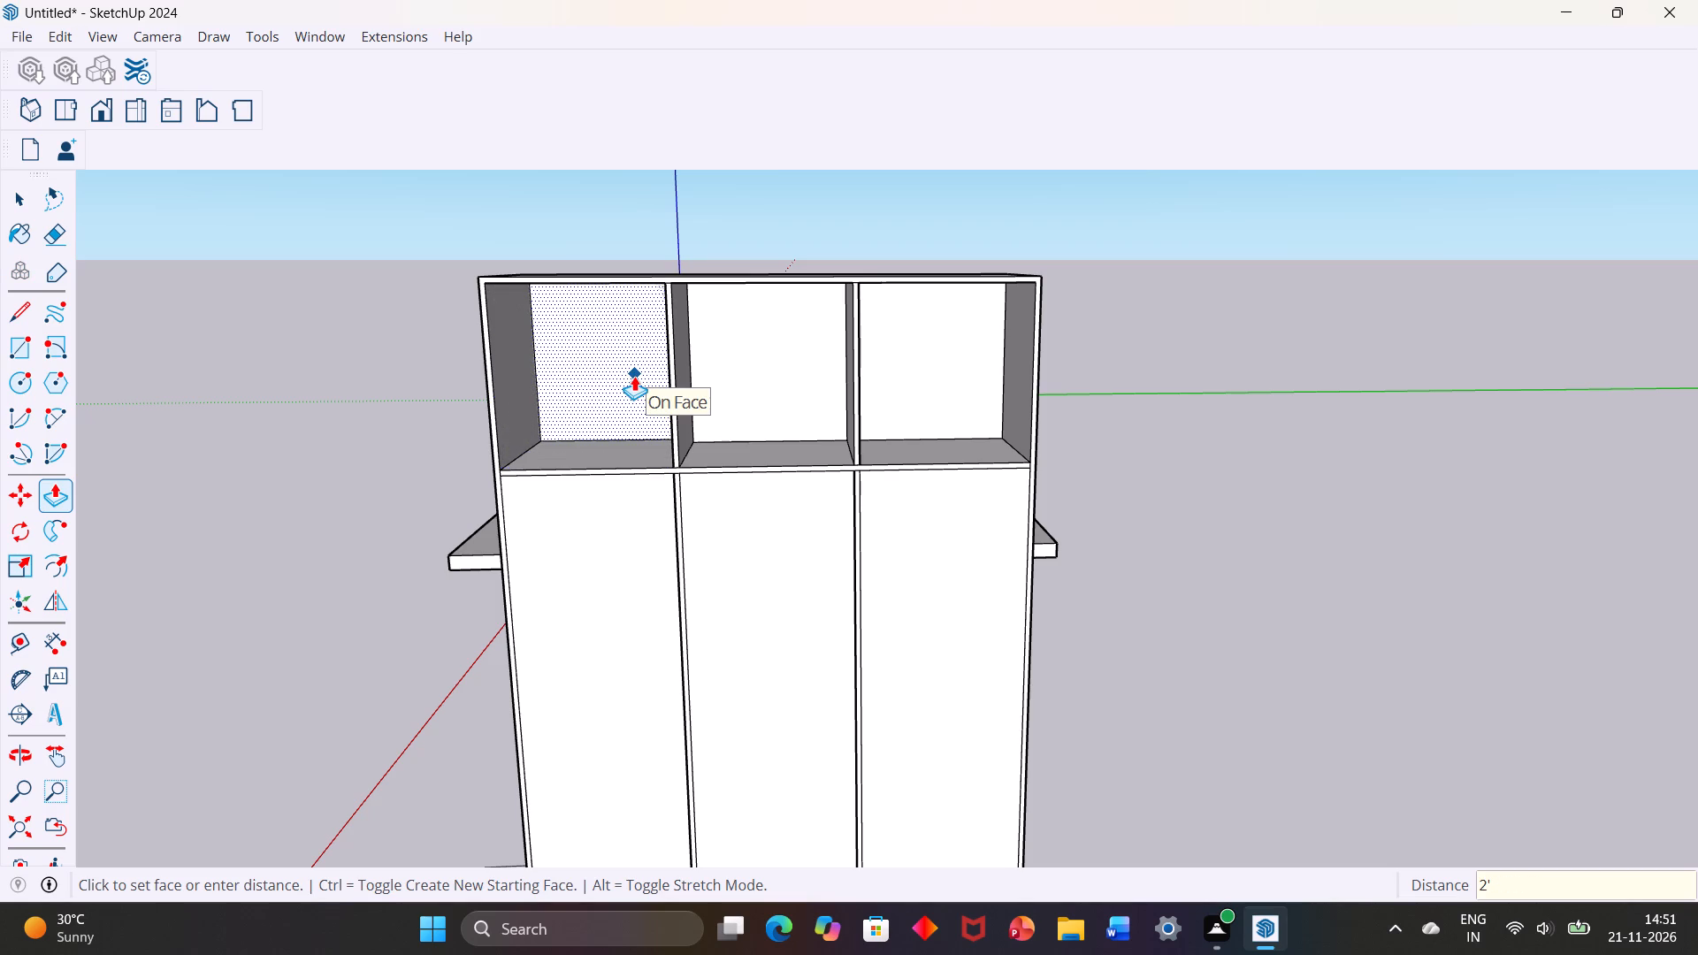
pyautogui.write('1\'9"')
pyautogui.press('Return')
# Place a horizontal guide 9" above the bottom guide on the block's front face.
pyautogui.scroll(-2, 539, 485)
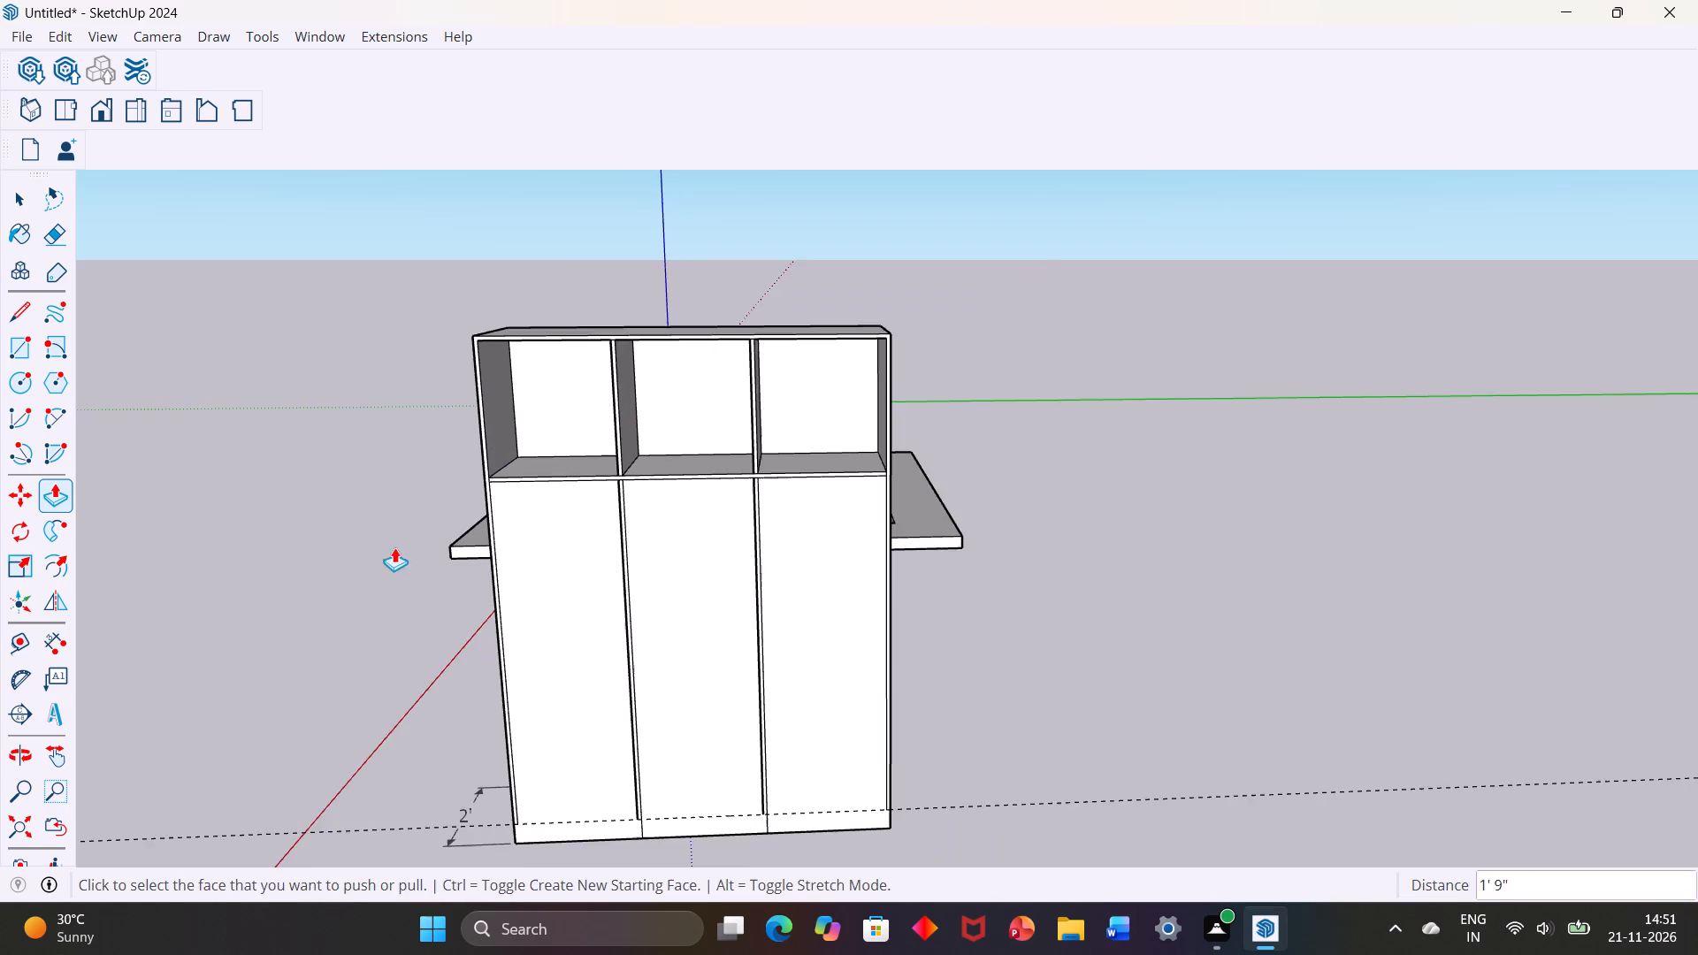
pyautogui.moveTo(409, 544); pyautogui.dragTo(514, 453, button='middle')
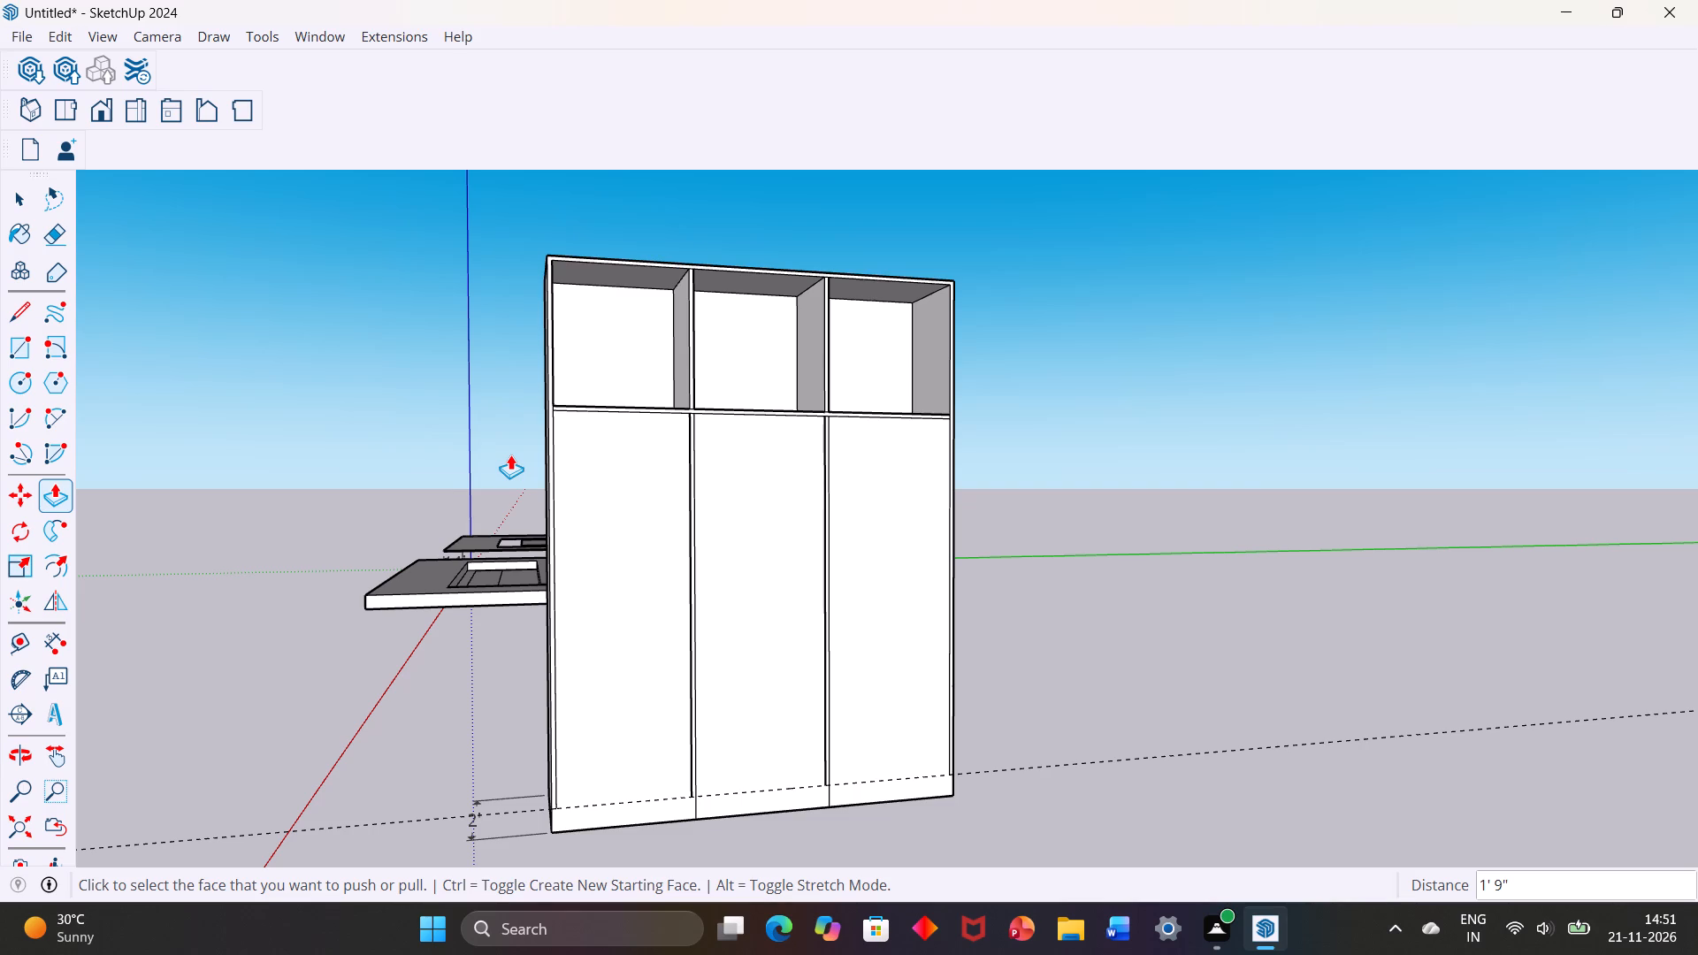
pyautogui.scroll(-1, 534, 476)
pyautogui.moveTo(530, 483); pyautogui.dragTo(447, 524, button='middle')
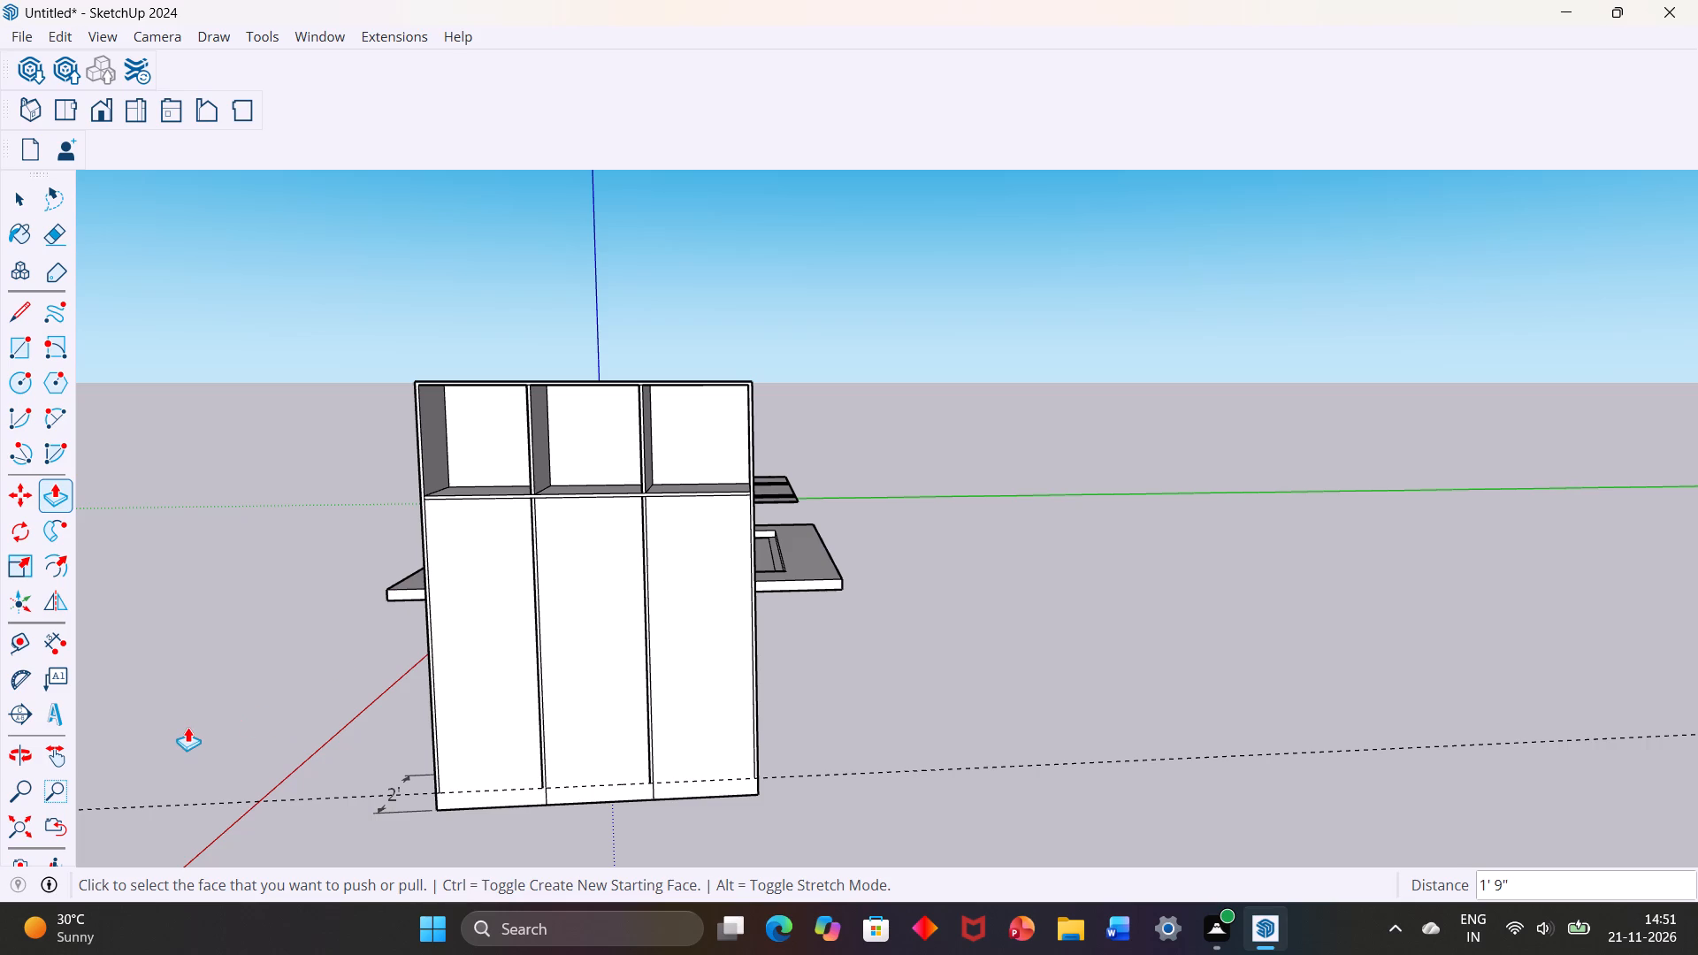
pyautogui.press('space')
pyautogui.scroll(-3, 135, 729)
pyautogui.click(26, 639)
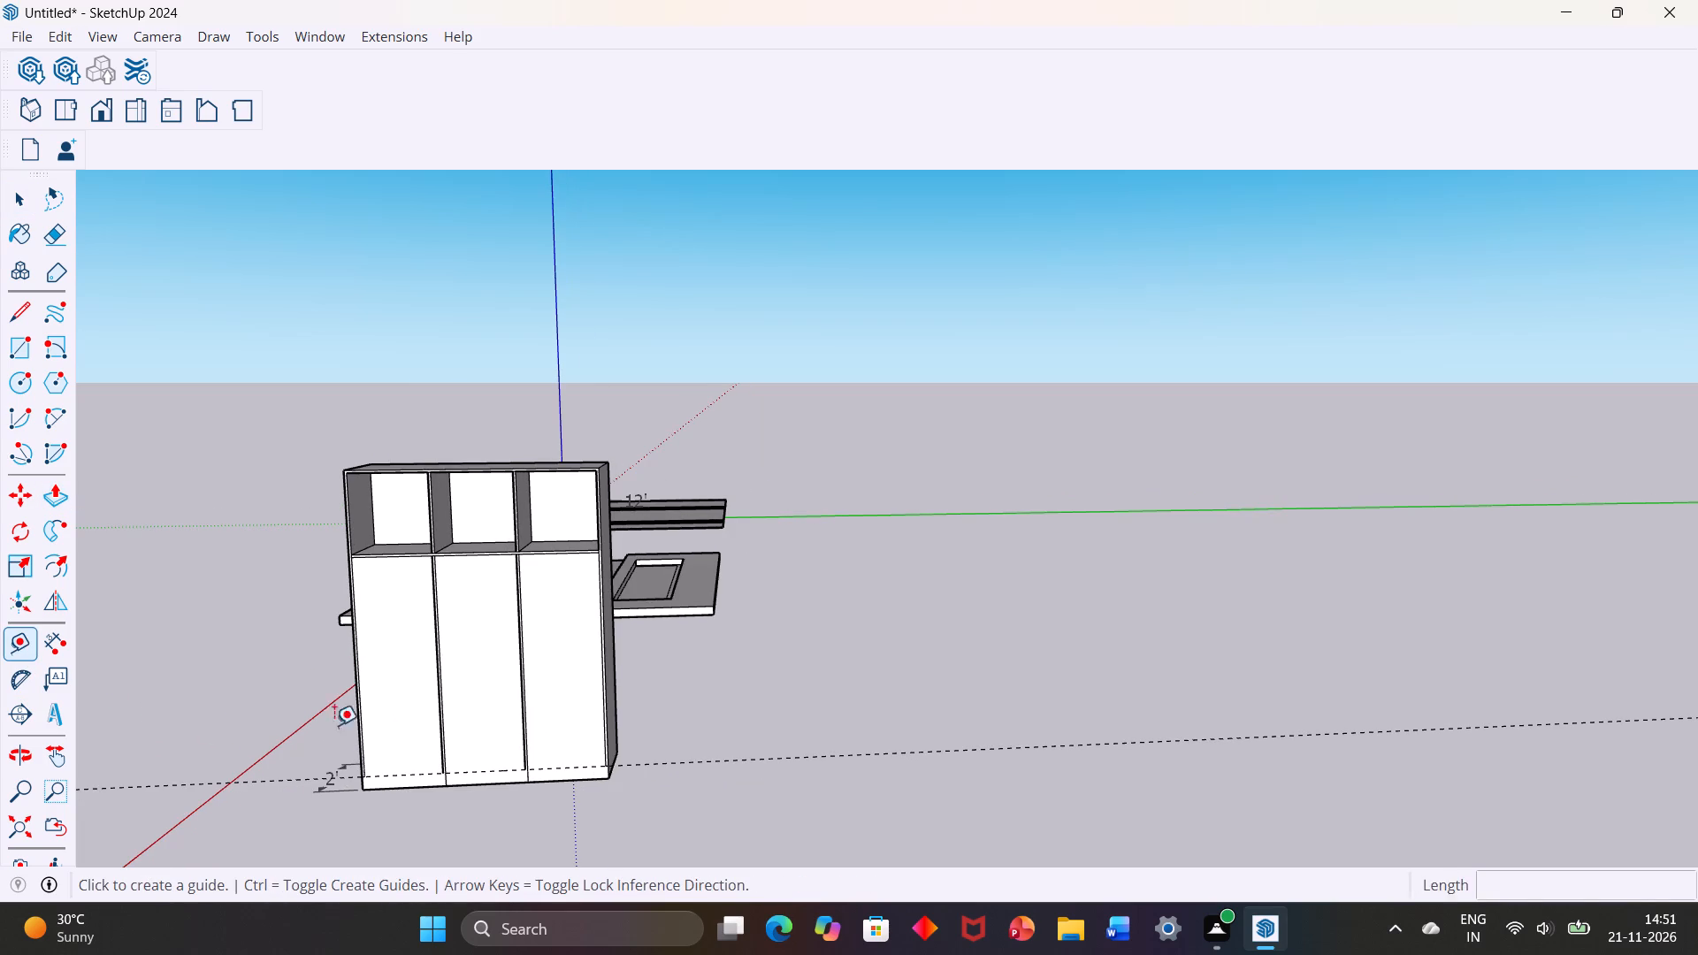
pyautogui.scroll(4, 394, 745)
pyautogui.scroll(-1, 404, 748)
pyautogui.moveTo(406, 741); pyautogui.dragTo(447, 596, button='middle')
pyautogui.moveTo(550, 607); pyautogui.dragTo(548, 666, button='middle')
pyautogui.scroll(6, 529, 692)
pyautogui.click(527, 700)
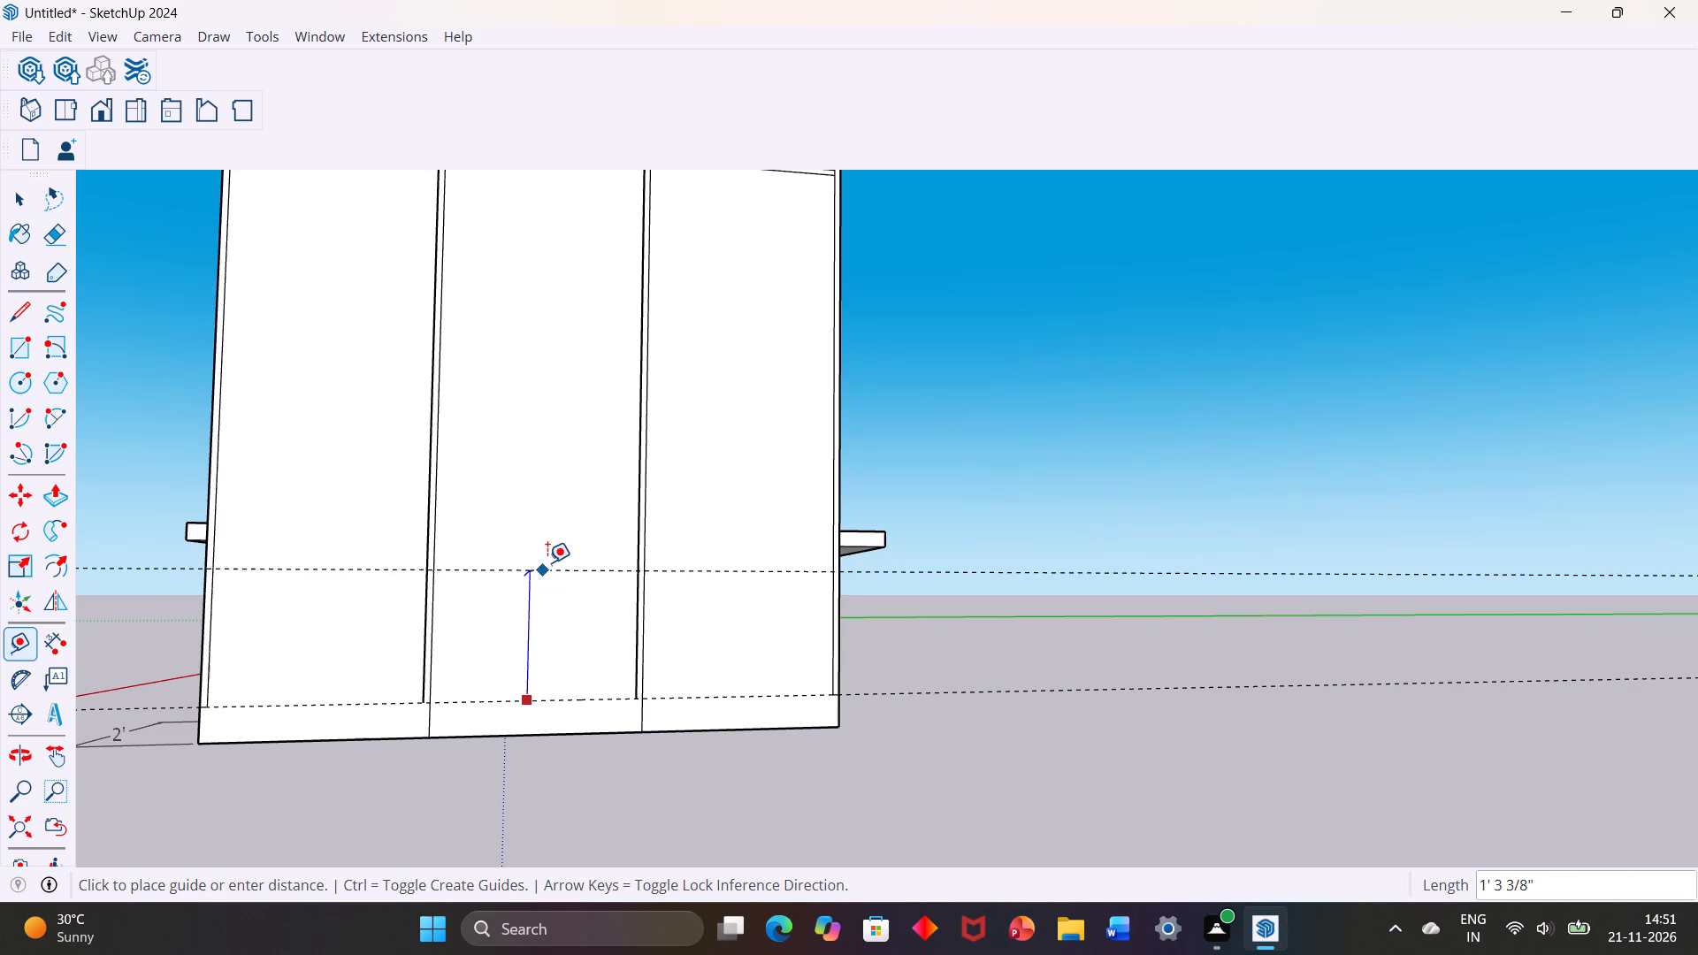
pyautogui.write('9"')
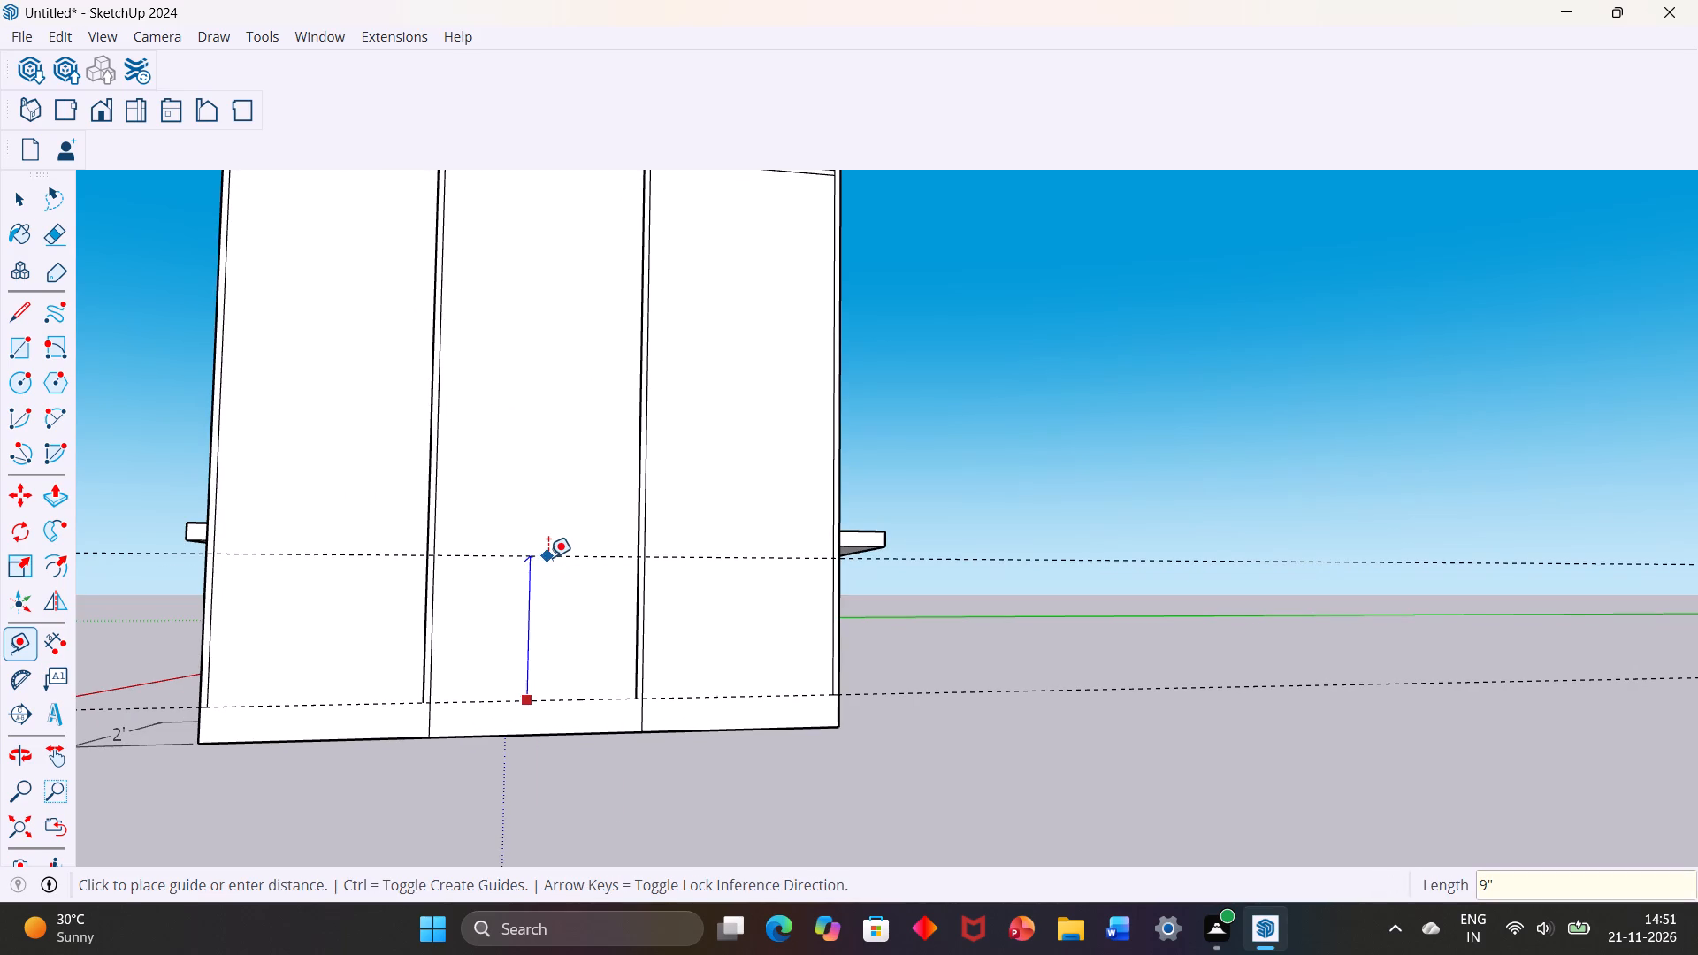
pyautogui.press('Return')
# Place another horizontal guide 9" above the newly added one on the front face.
pyautogui.click(565, 625)
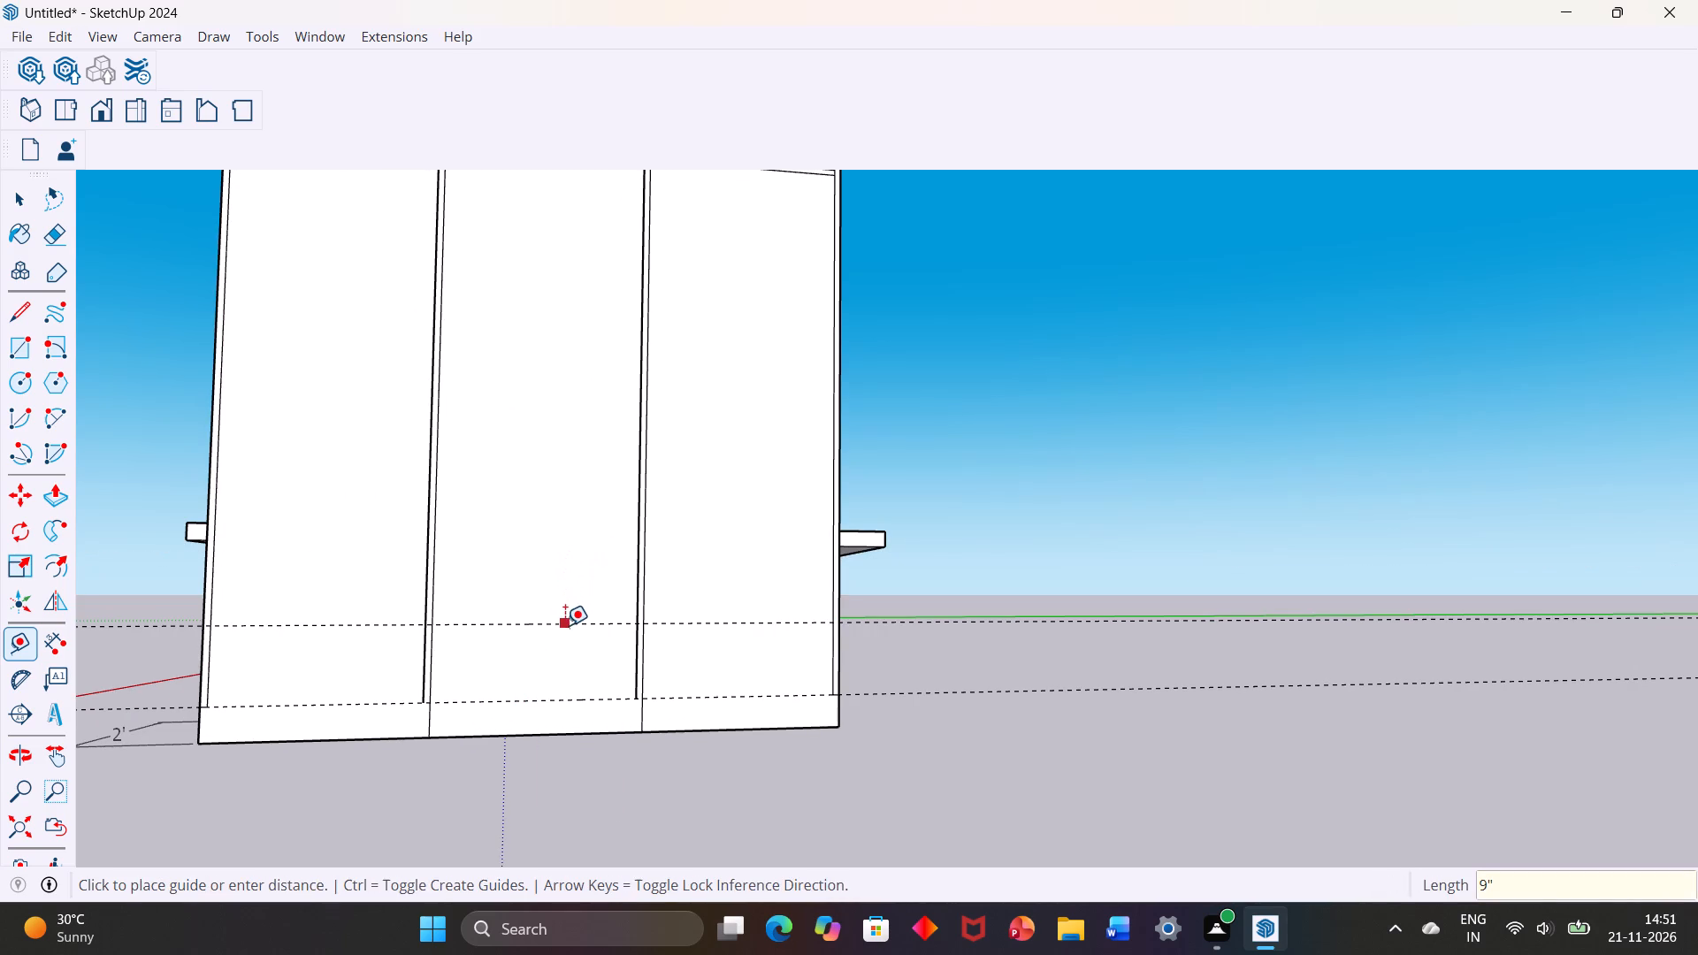
pyautogui.write('9"')
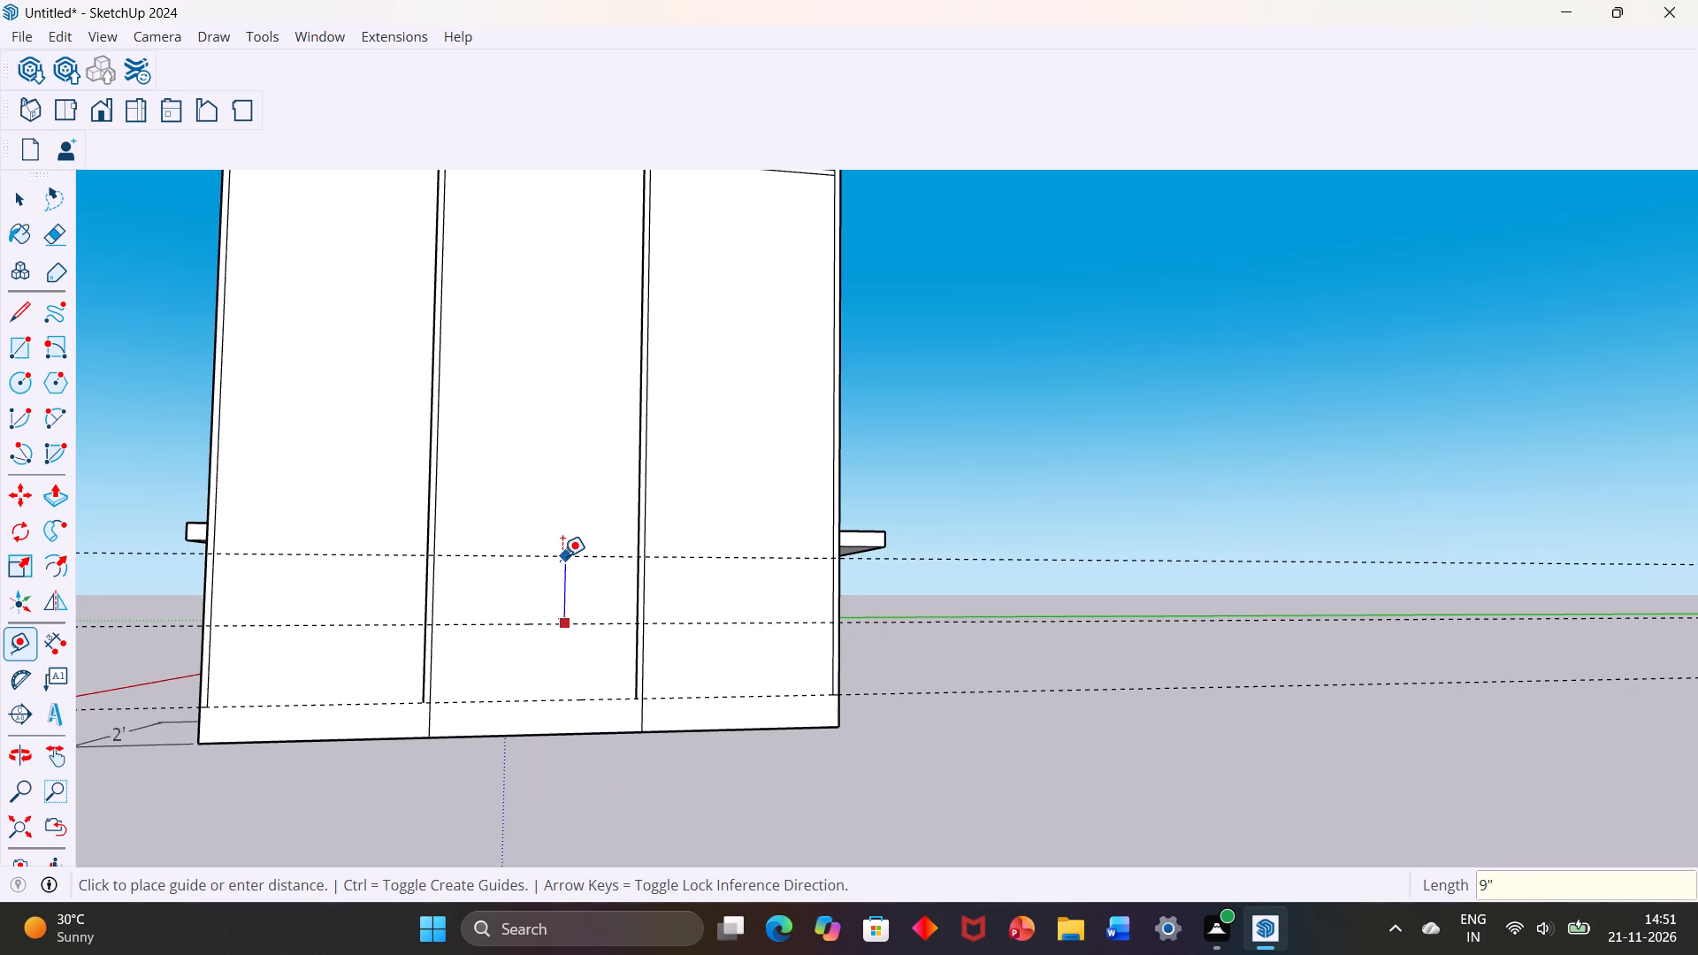
pyautogui.press('Return')
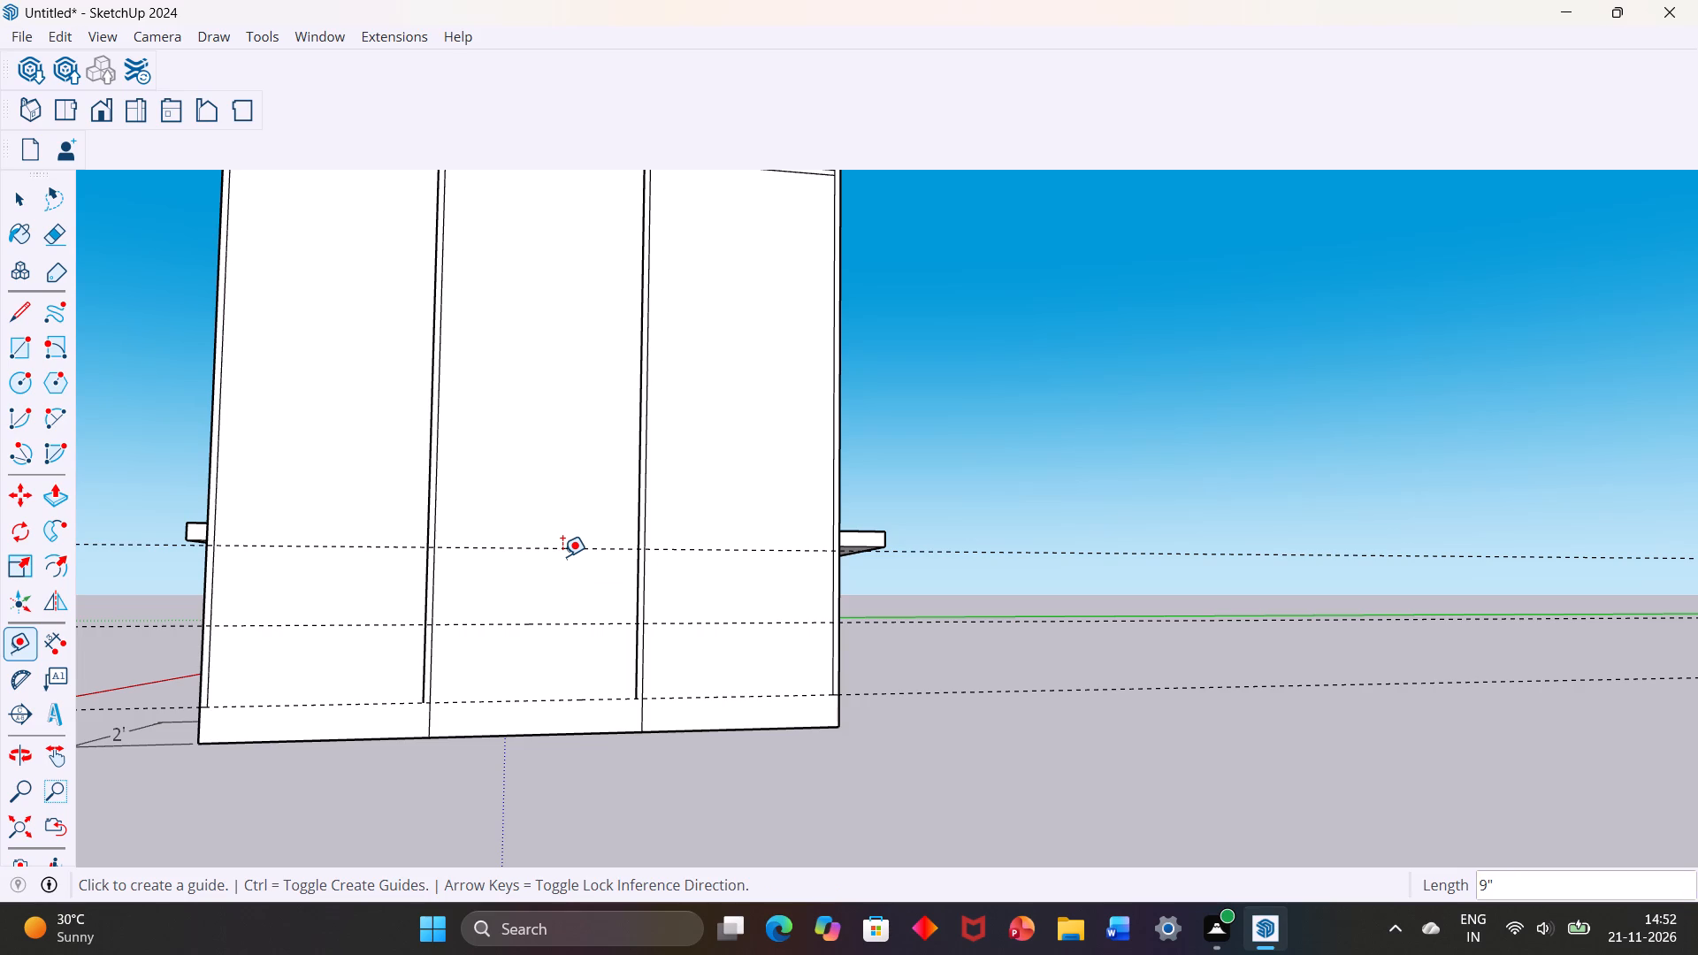
# Place a third horizontal guide 1' above the upper 9" guide on the front face.
pyautogui.scroll(1, 562, 556)
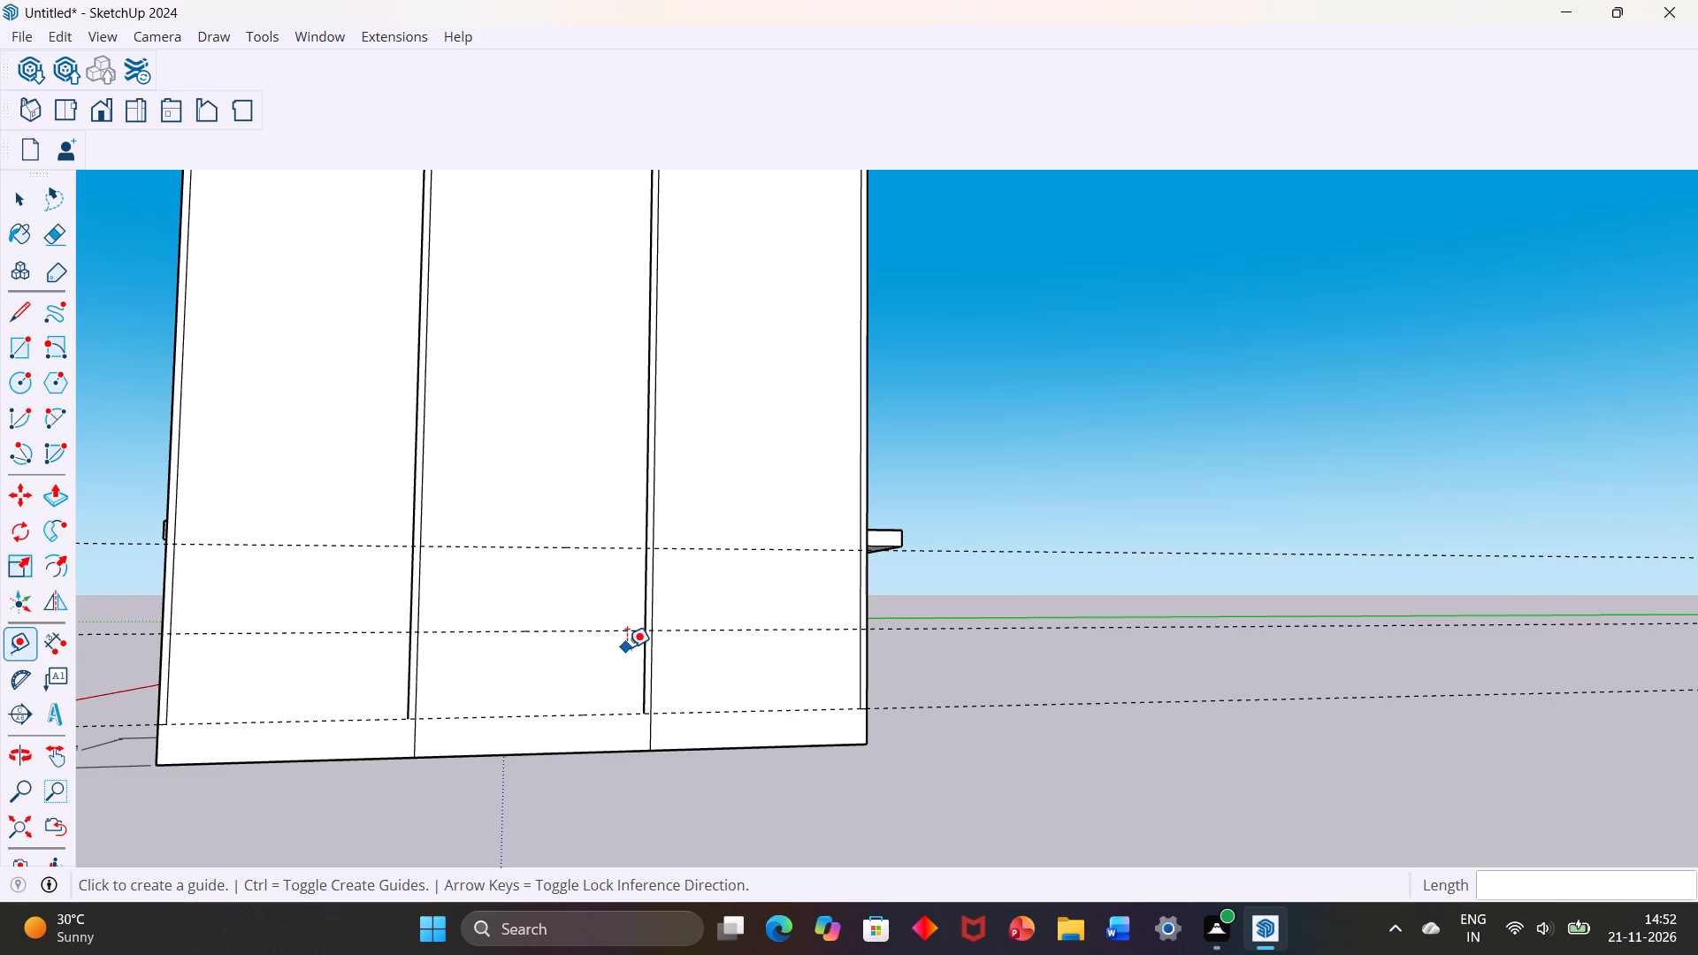
pyautogui.scroll(1, 627, 647)
pyautogui.click(553, 537)
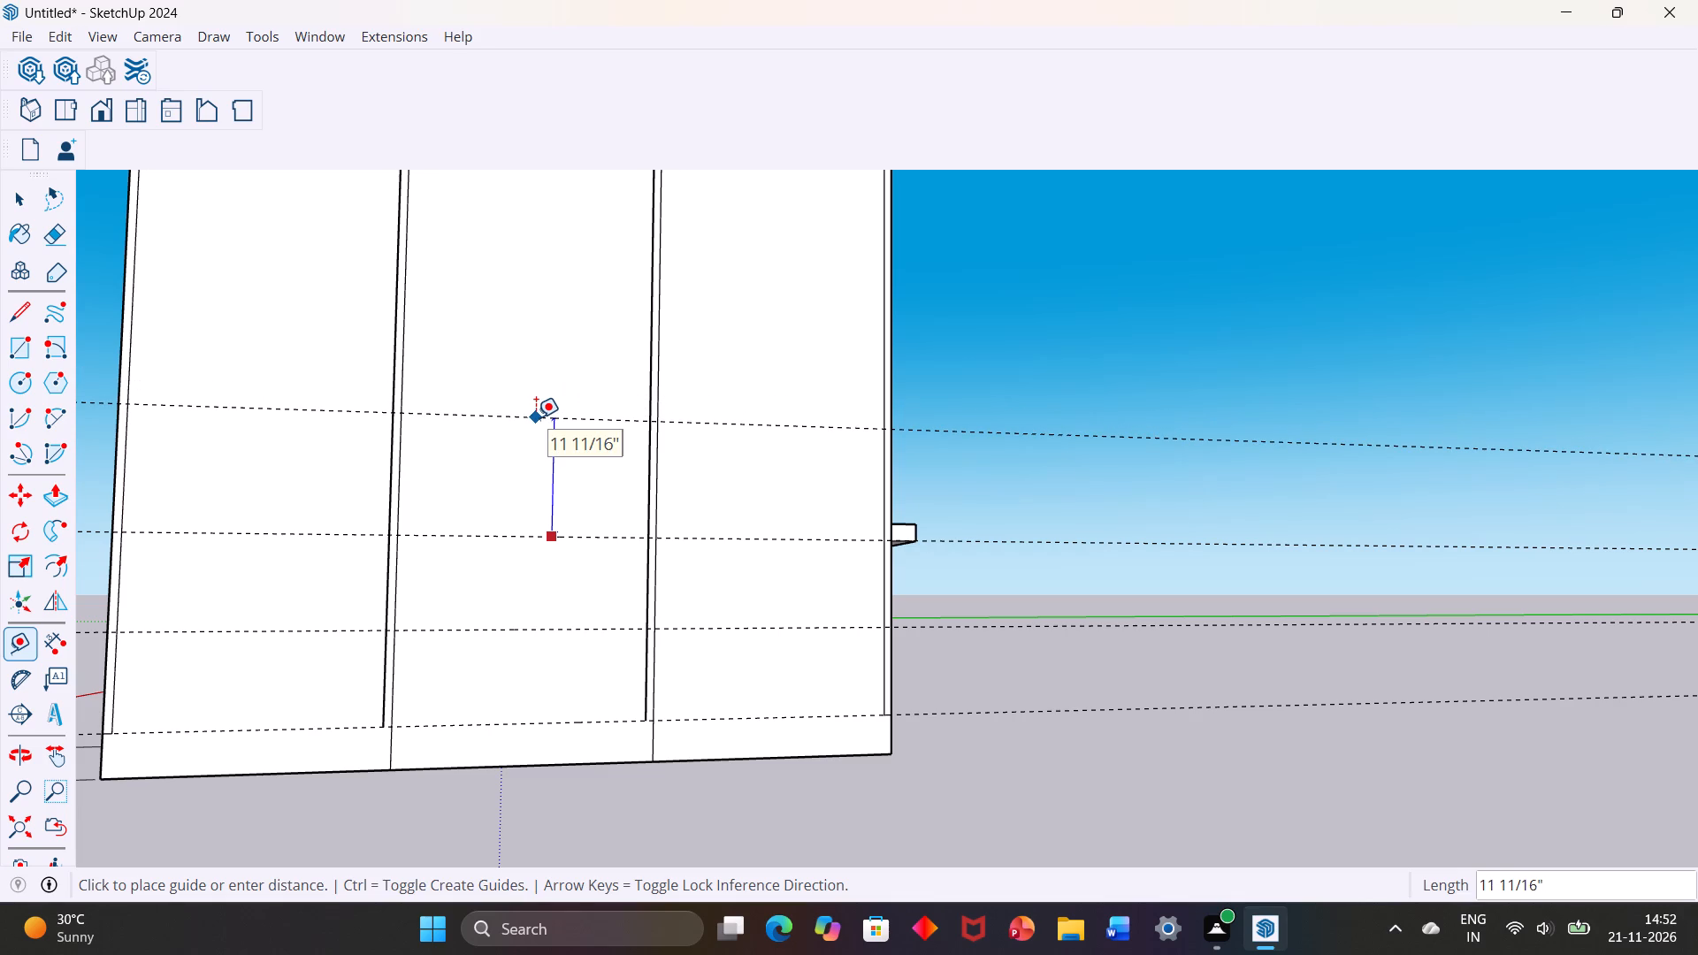
pyautogui.press('1')
pyautogui.press("'")
pyautogui.press('Return')
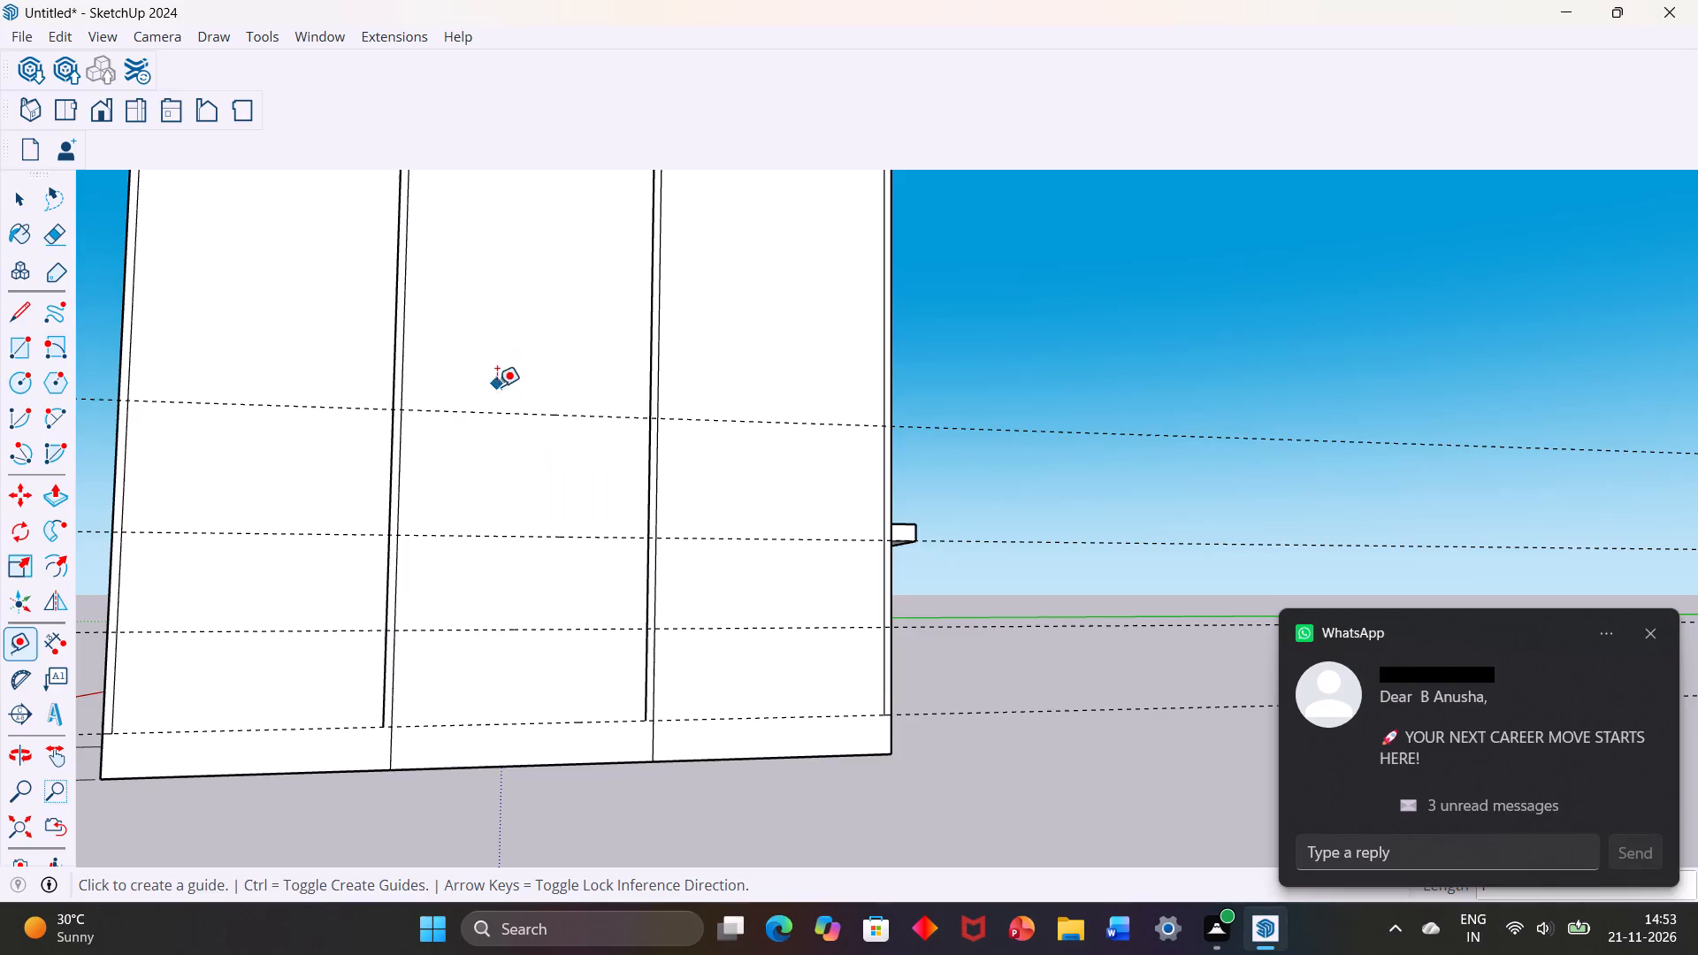
# Place a horizontal guide 0.75" below the topmost horizontal guide on the block's front face.
pyautogui.click(486, 412)
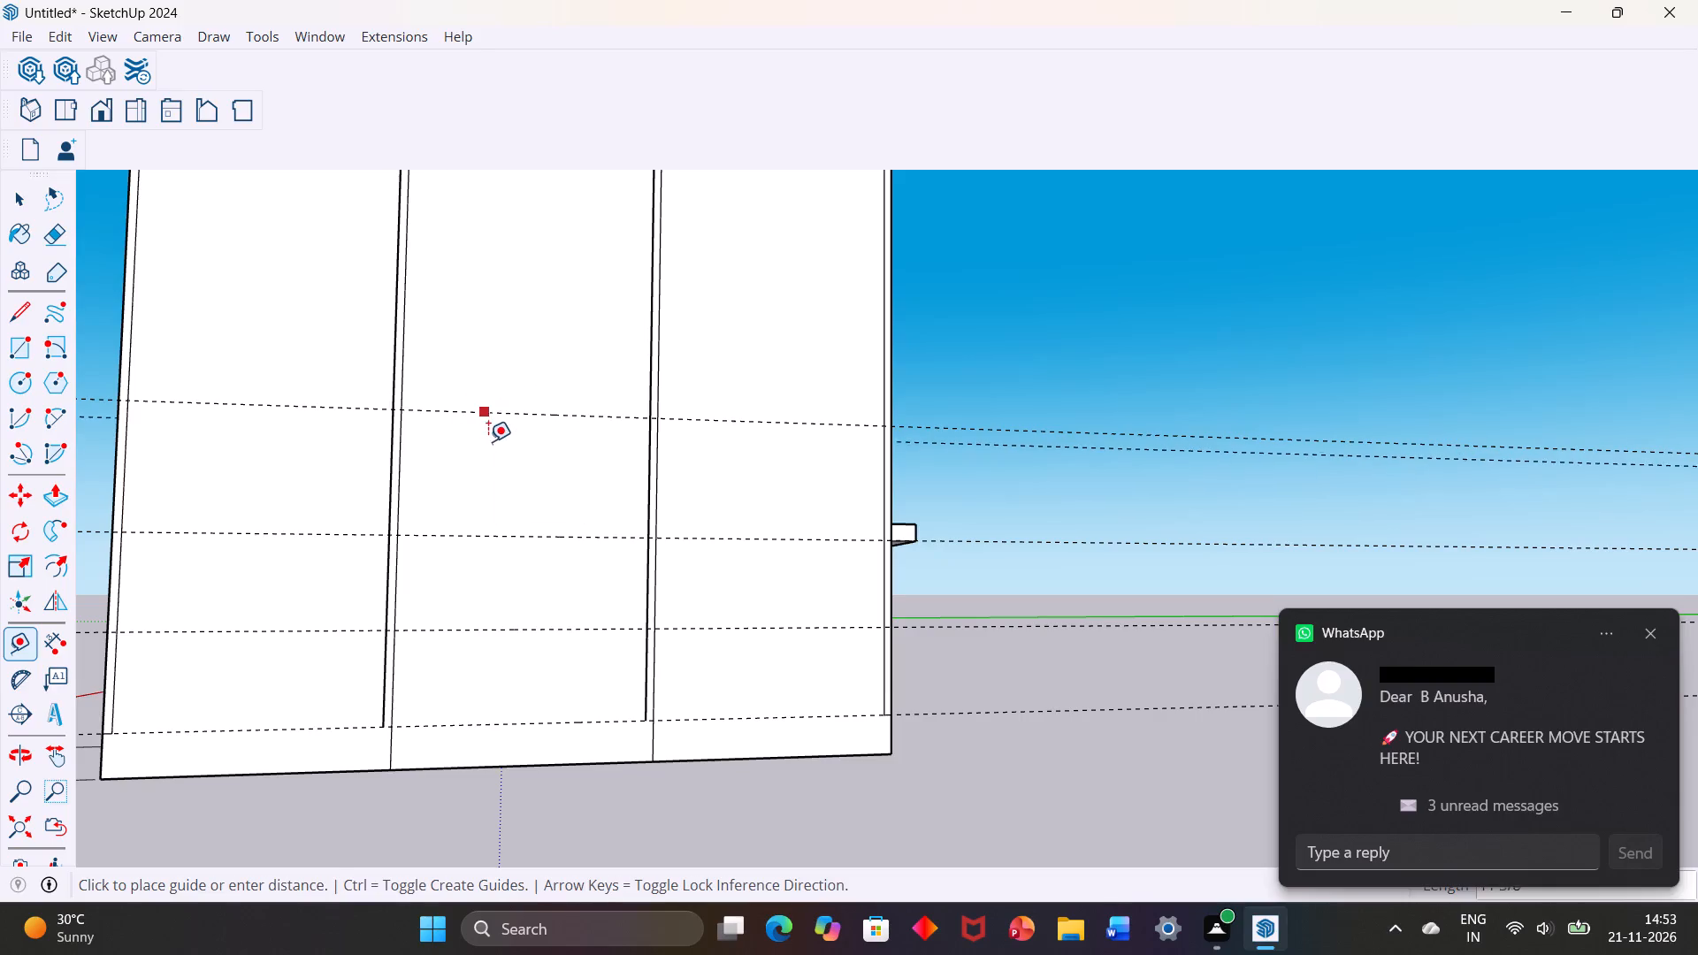
pyautogui.click(513, 410)
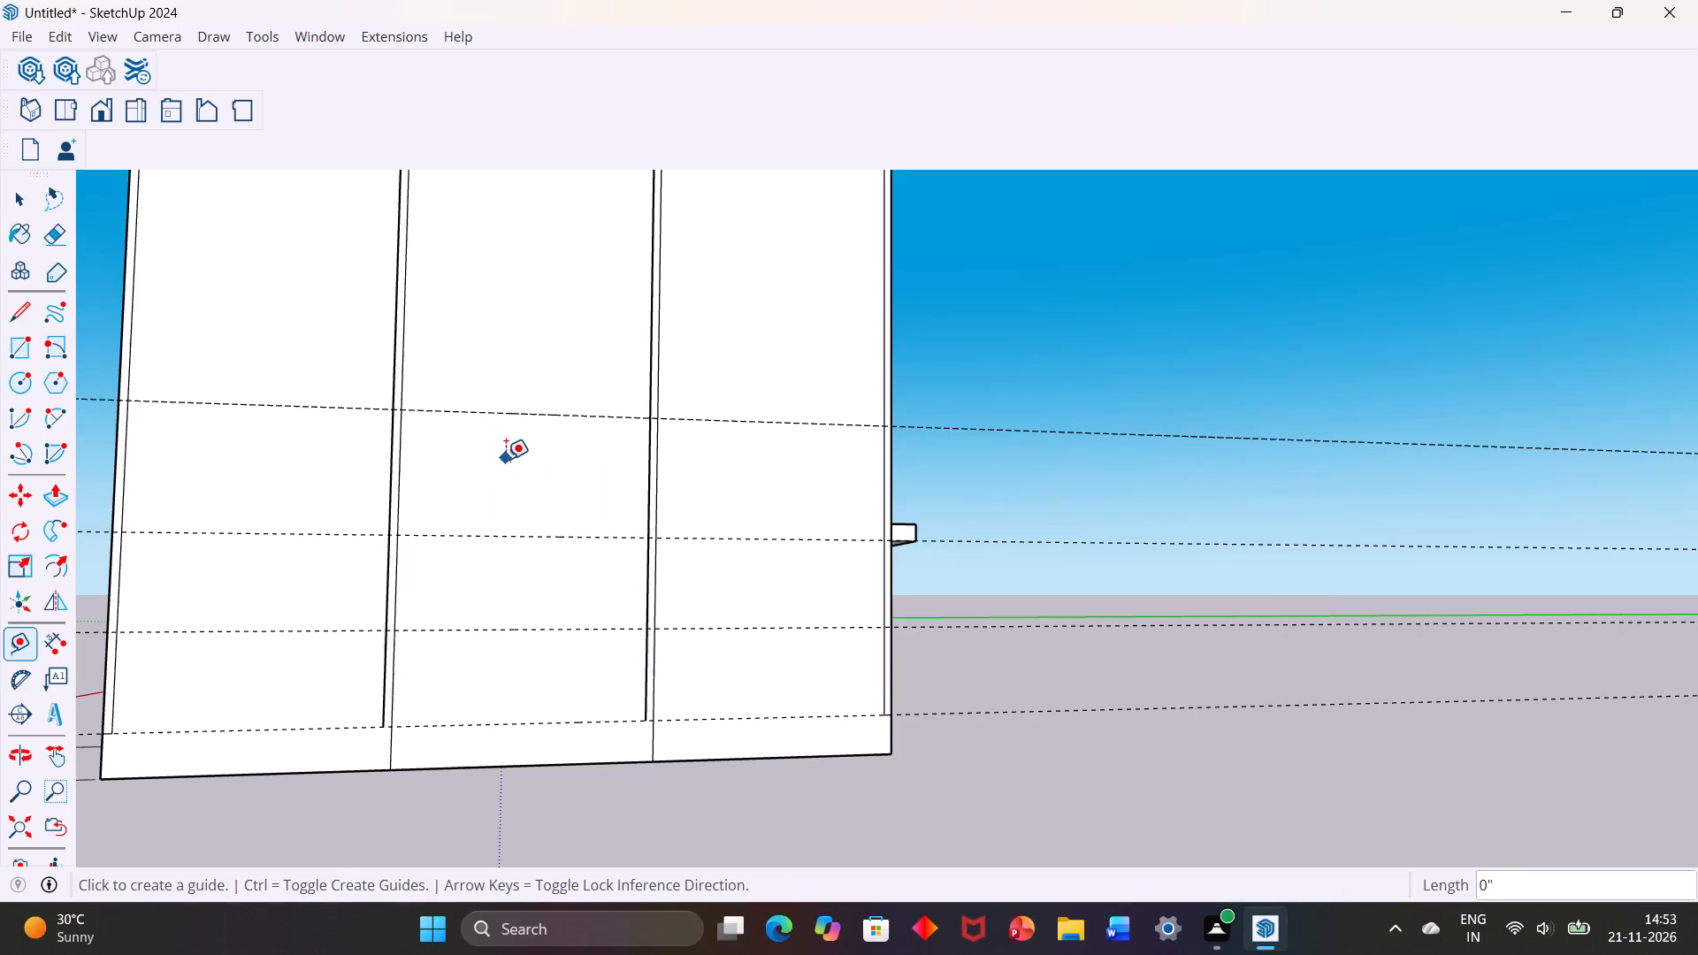
pyautogui.click(507, 412)
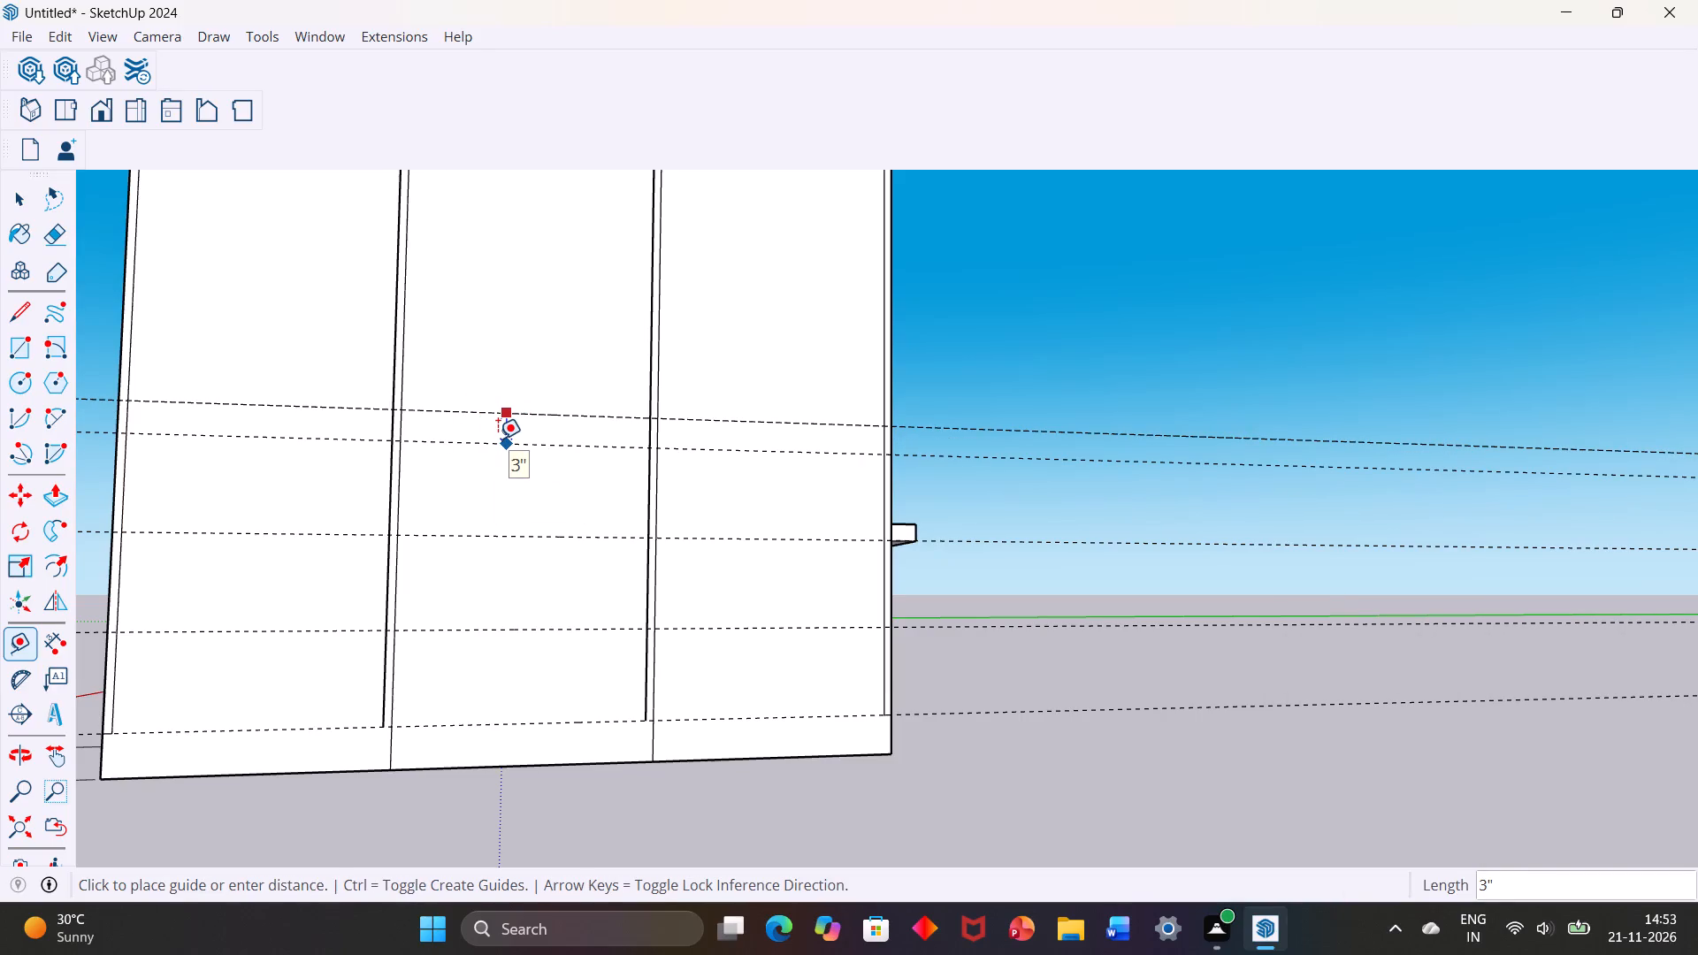
pyautogui.write('0.75')
pyautogui.press('Return')
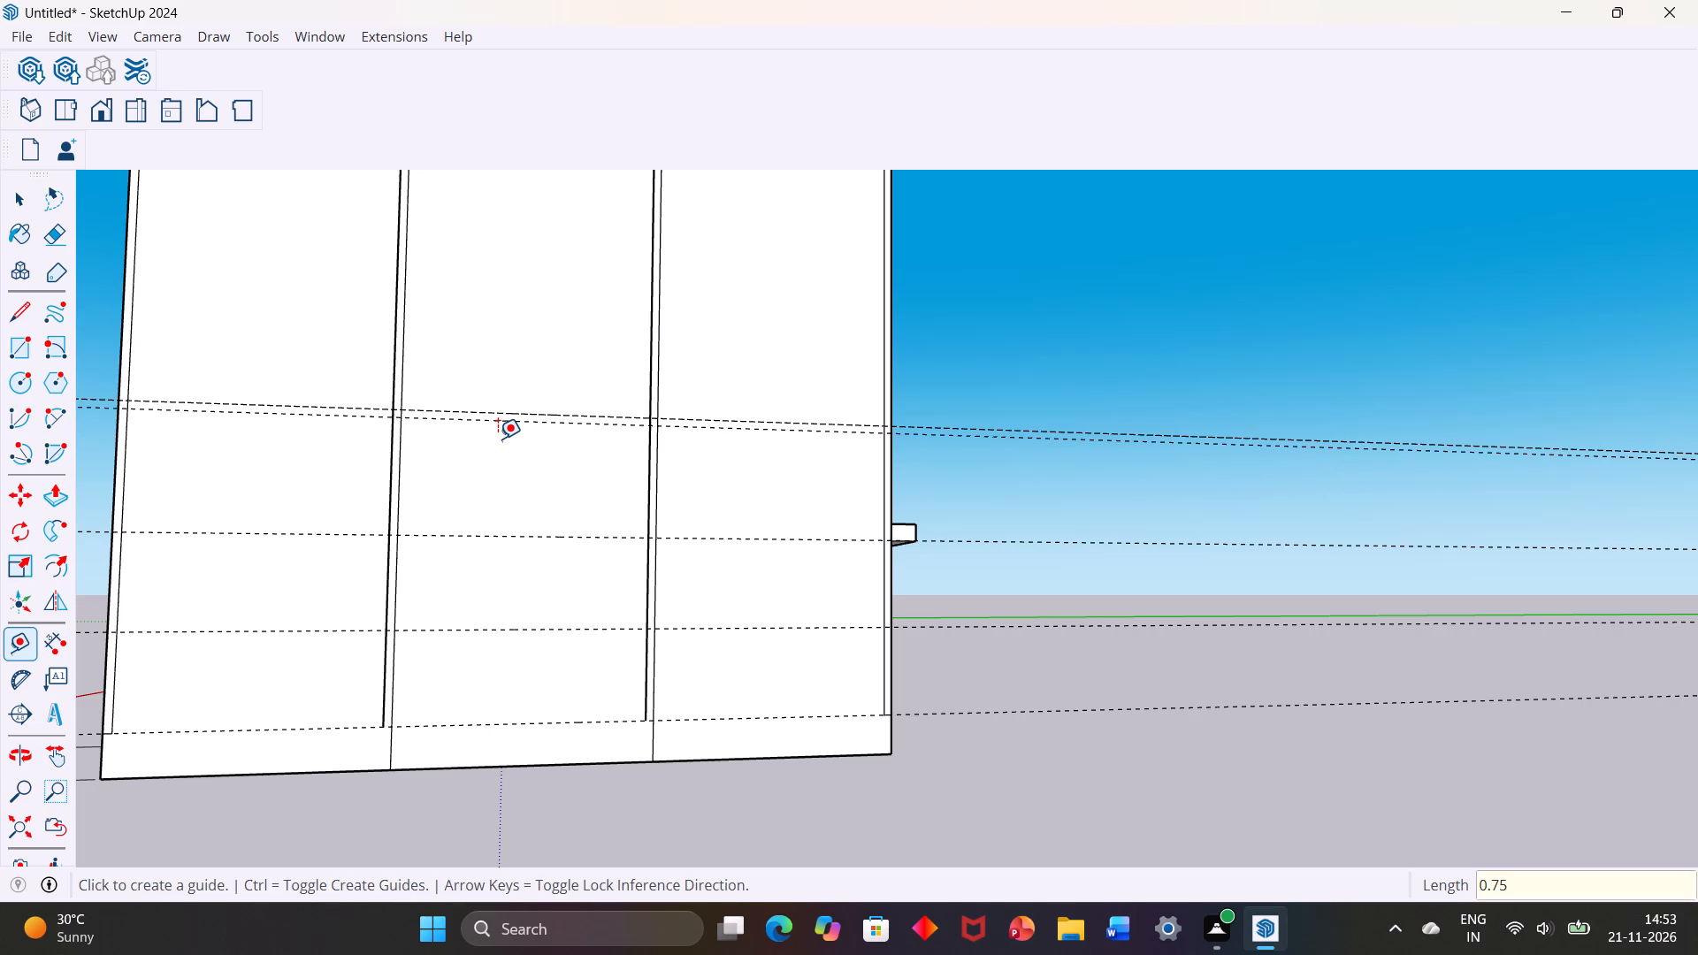
# Place a horizontal guide 0.75" below the upper 9" guide on the block's front face.
pyautogui.click(505, 539)
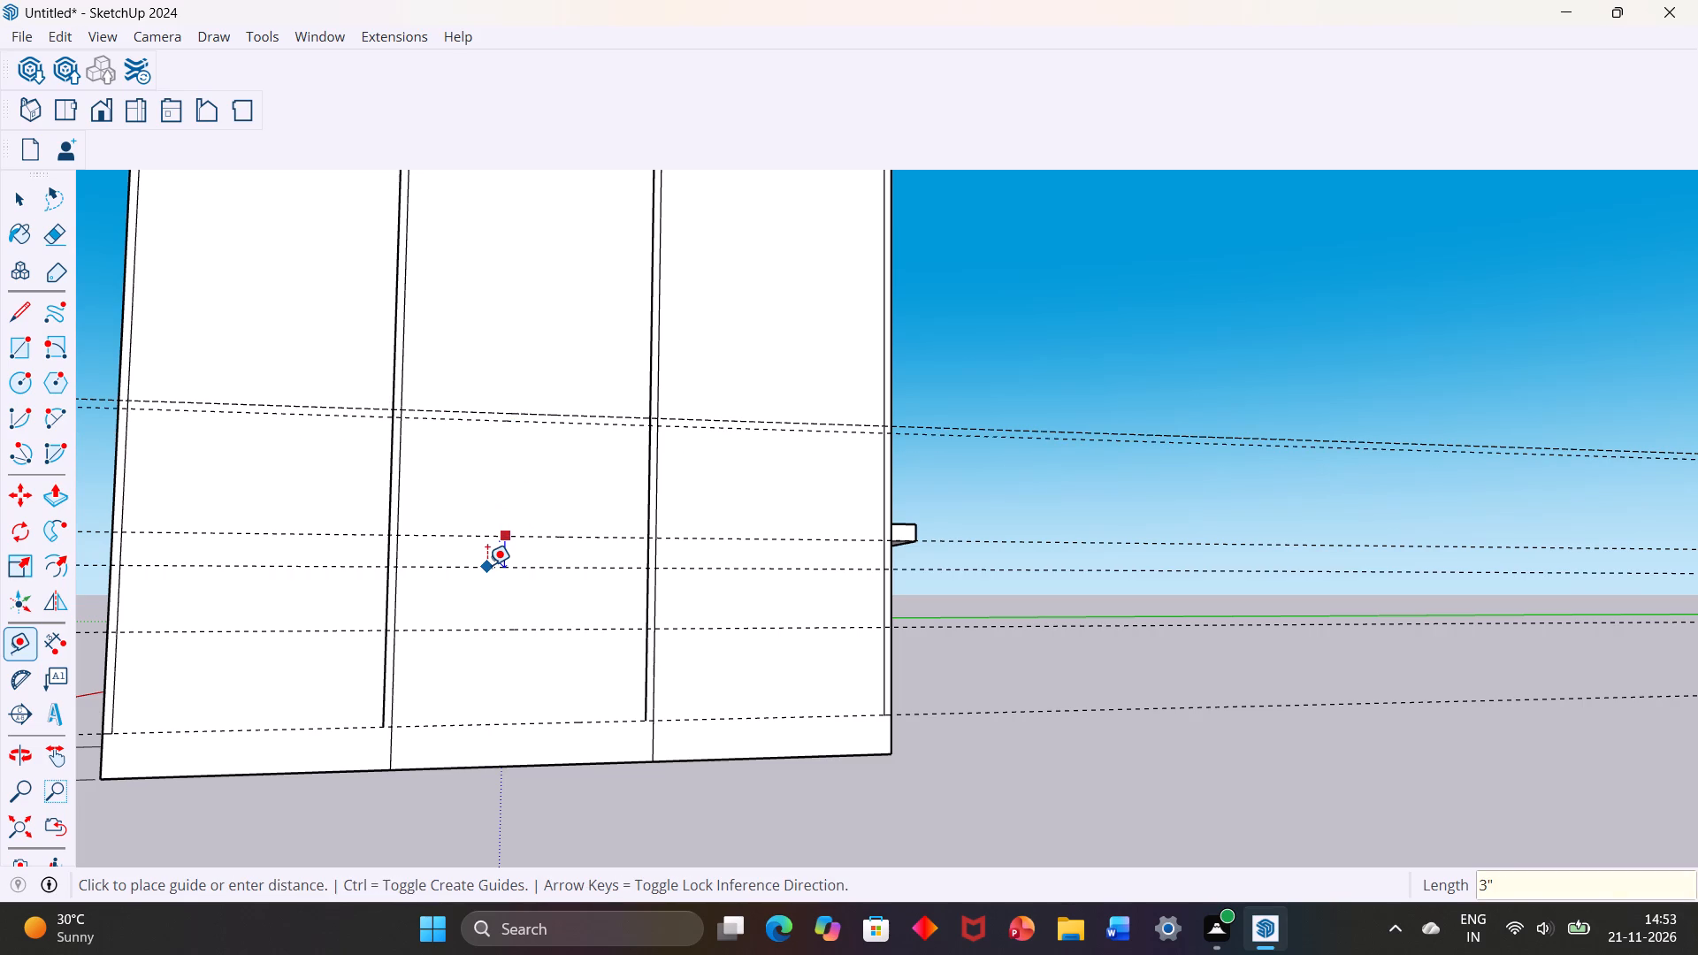
pyautogui.write('0.75')
pyautogui.press('Return')
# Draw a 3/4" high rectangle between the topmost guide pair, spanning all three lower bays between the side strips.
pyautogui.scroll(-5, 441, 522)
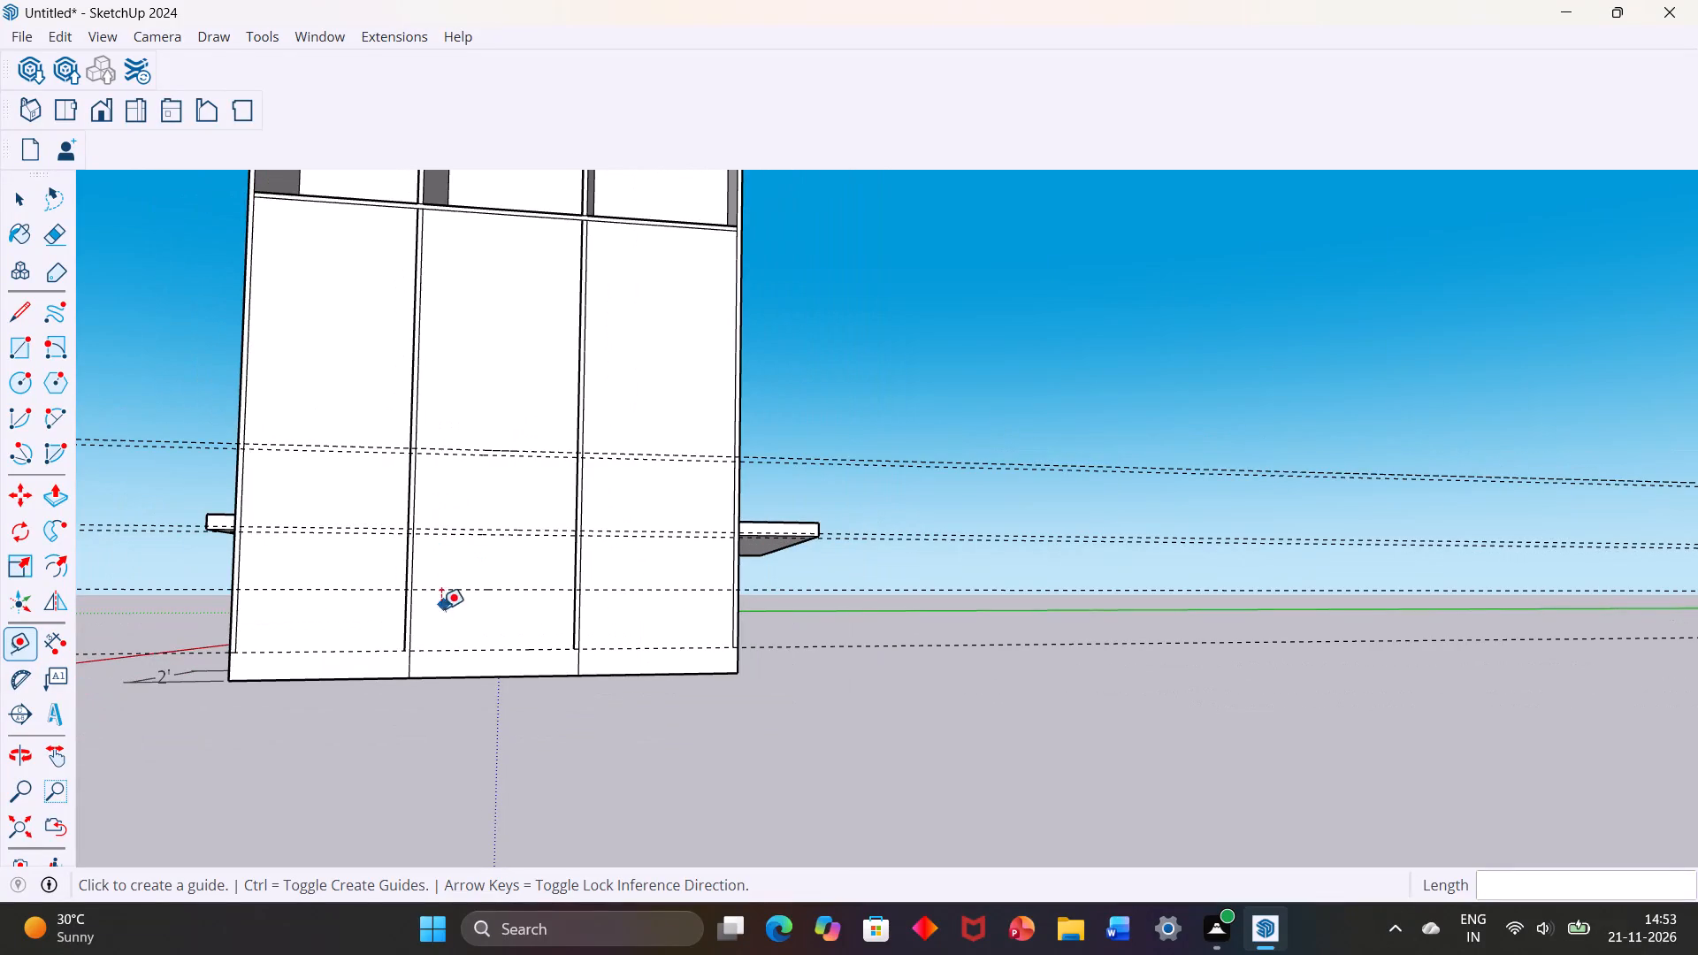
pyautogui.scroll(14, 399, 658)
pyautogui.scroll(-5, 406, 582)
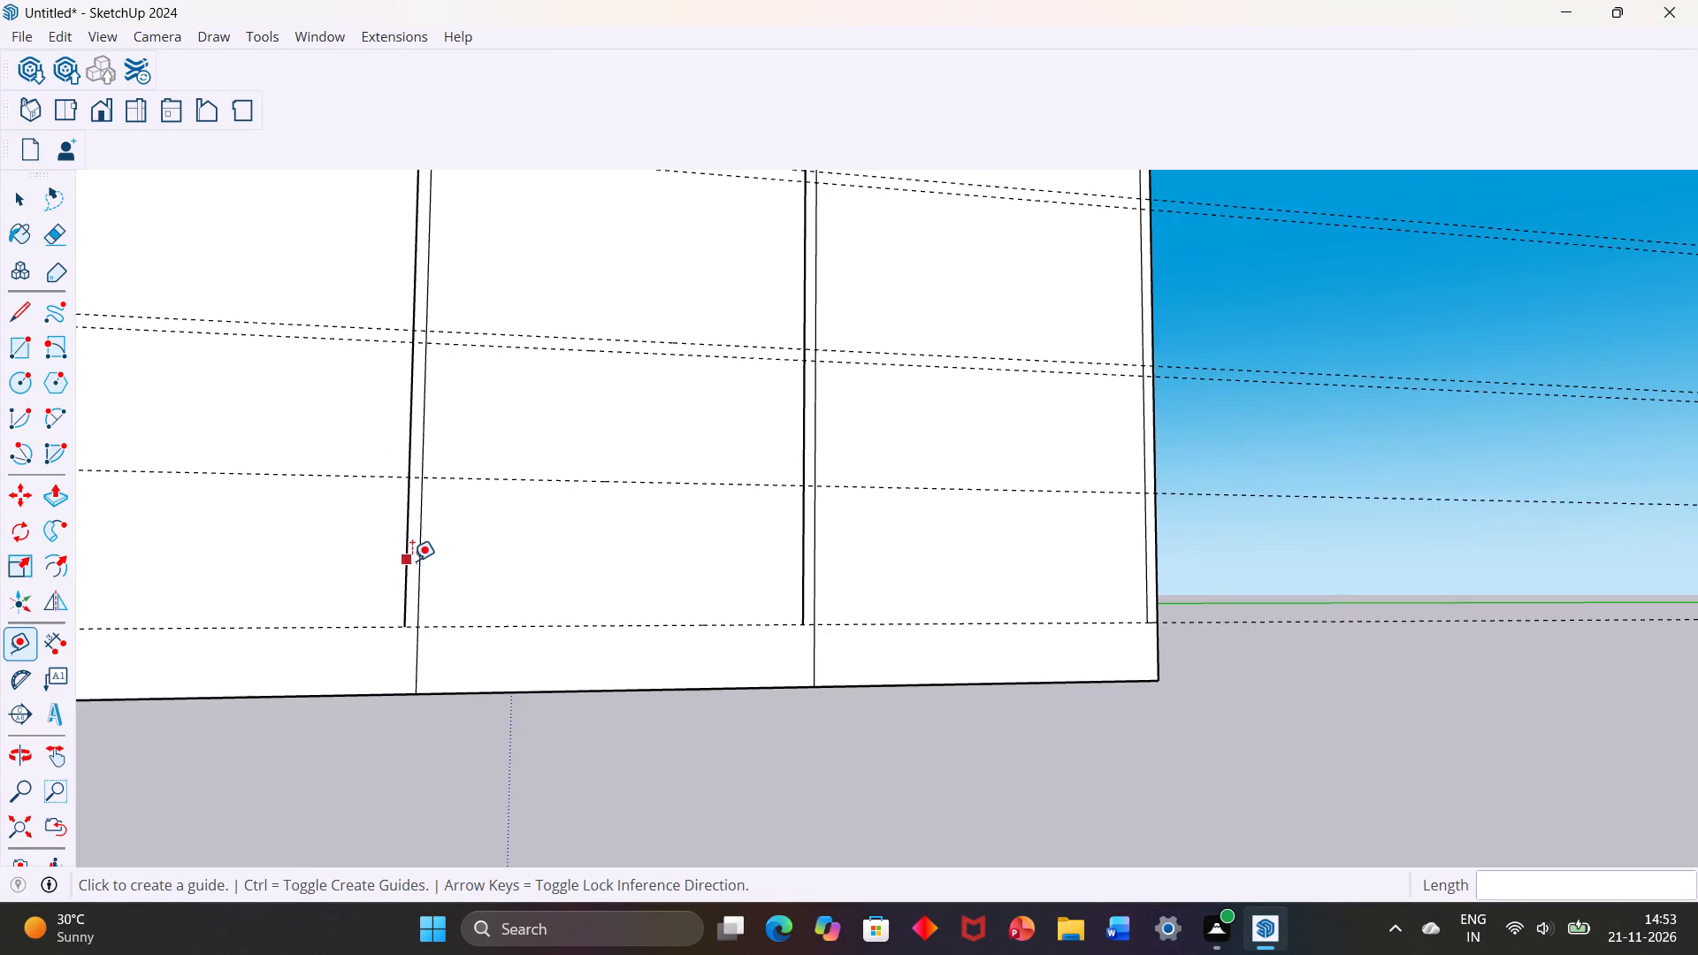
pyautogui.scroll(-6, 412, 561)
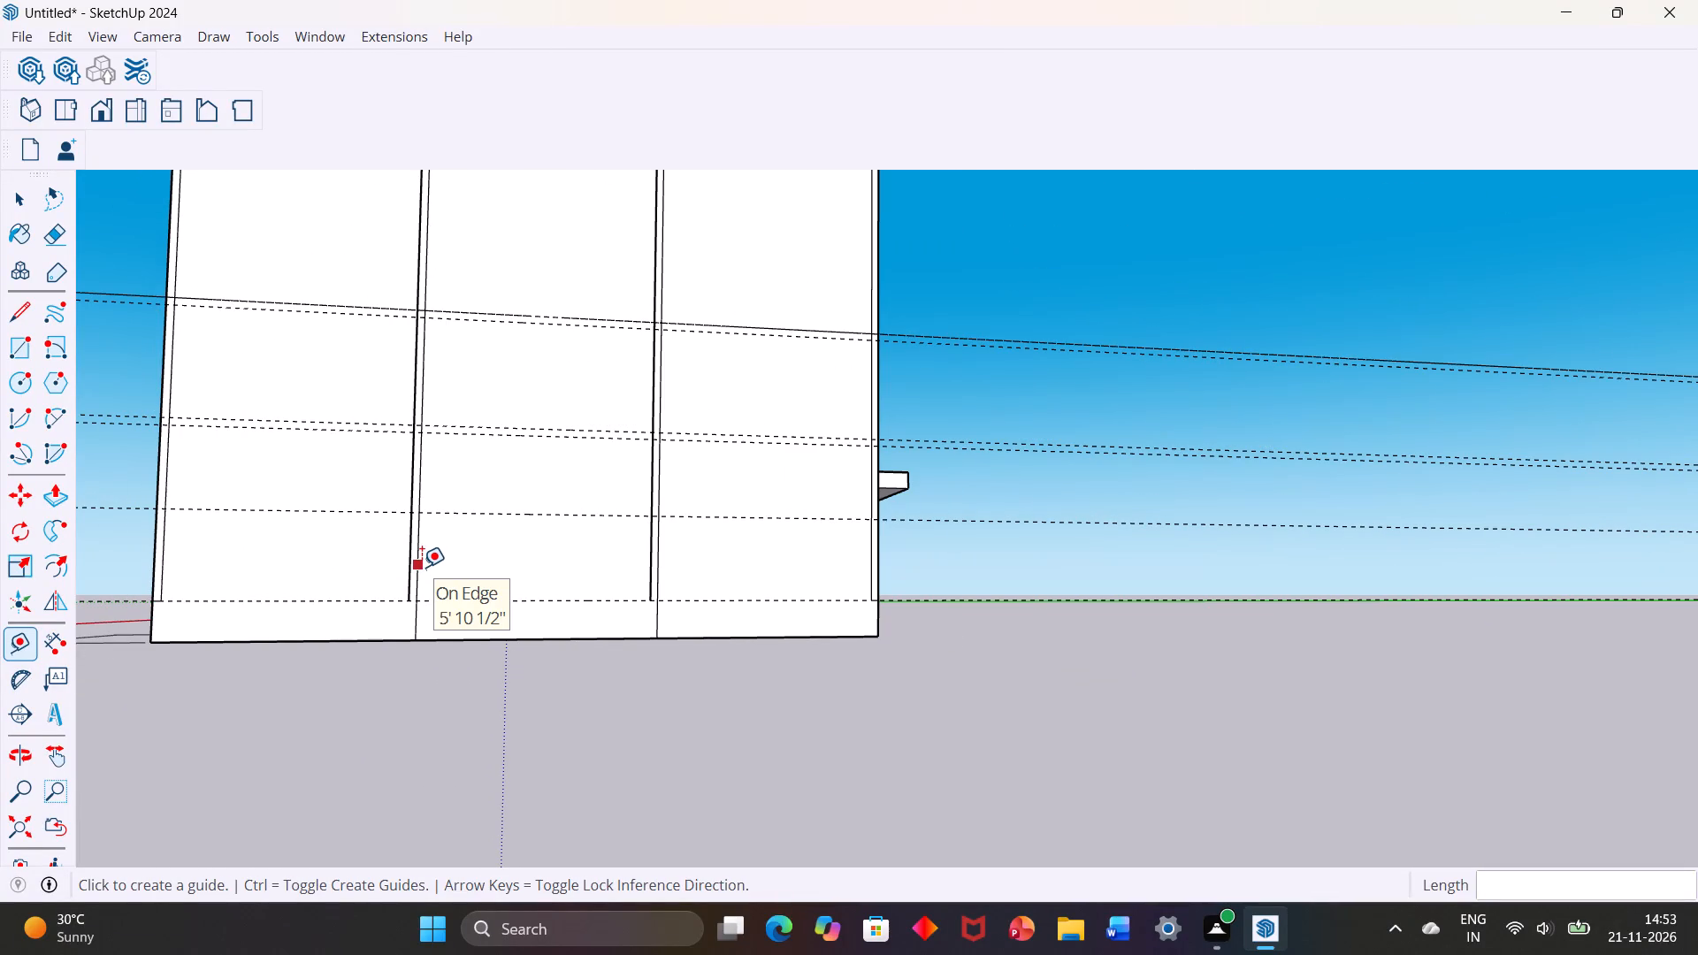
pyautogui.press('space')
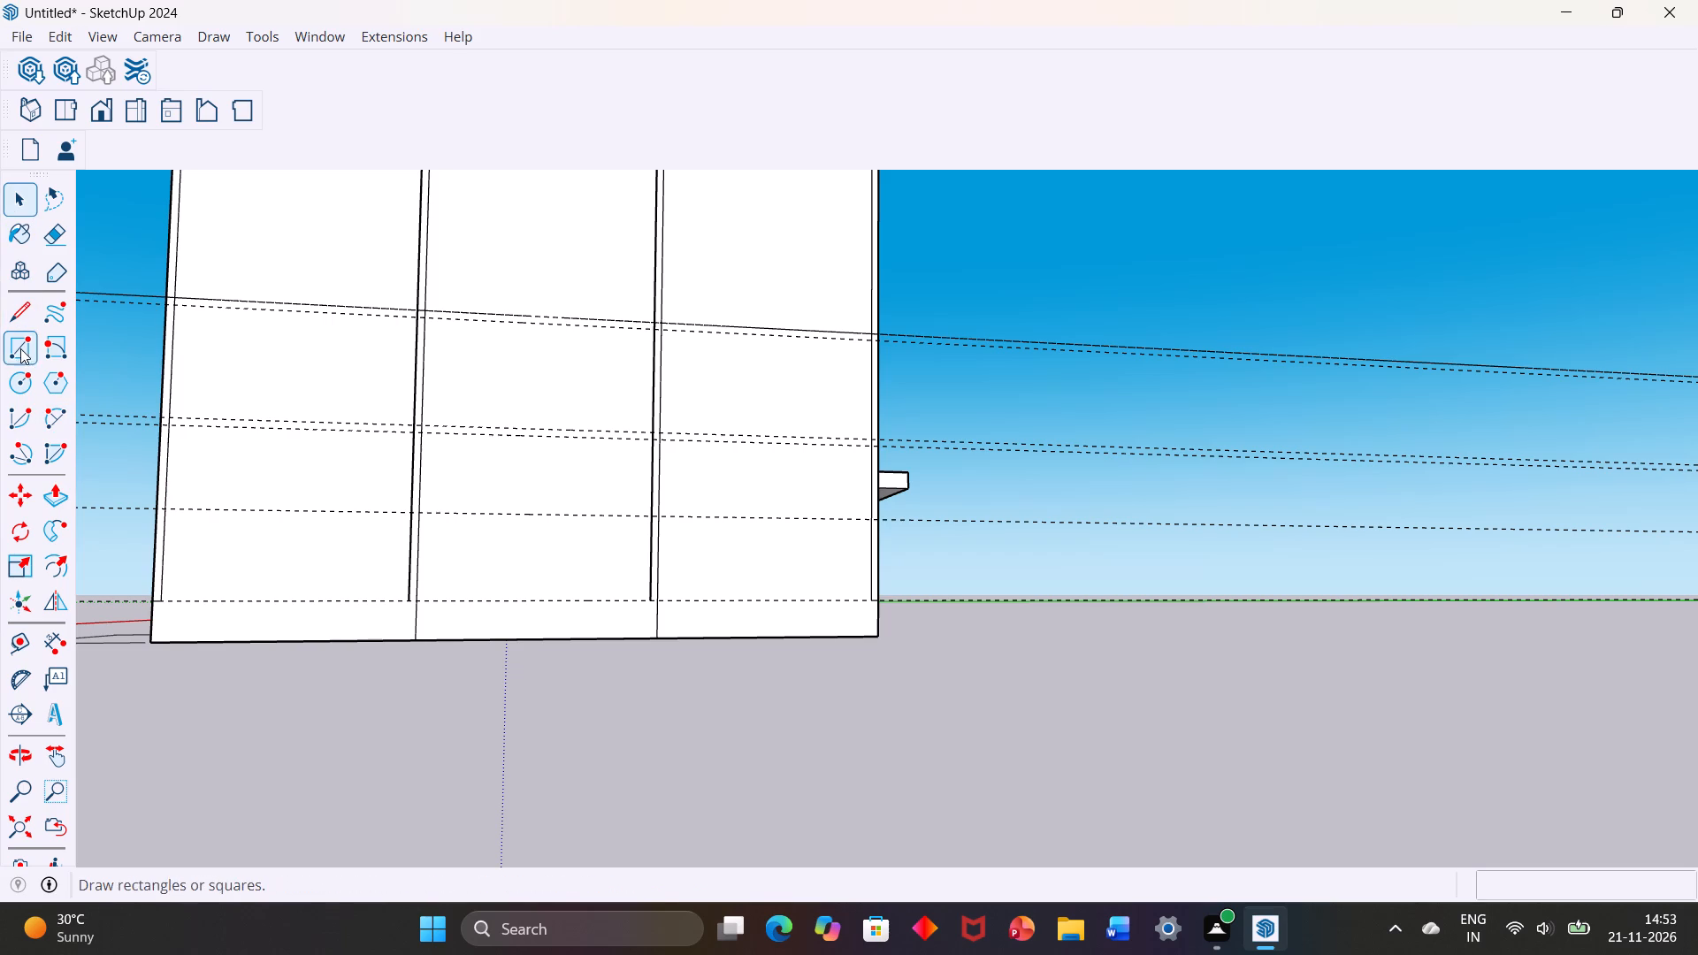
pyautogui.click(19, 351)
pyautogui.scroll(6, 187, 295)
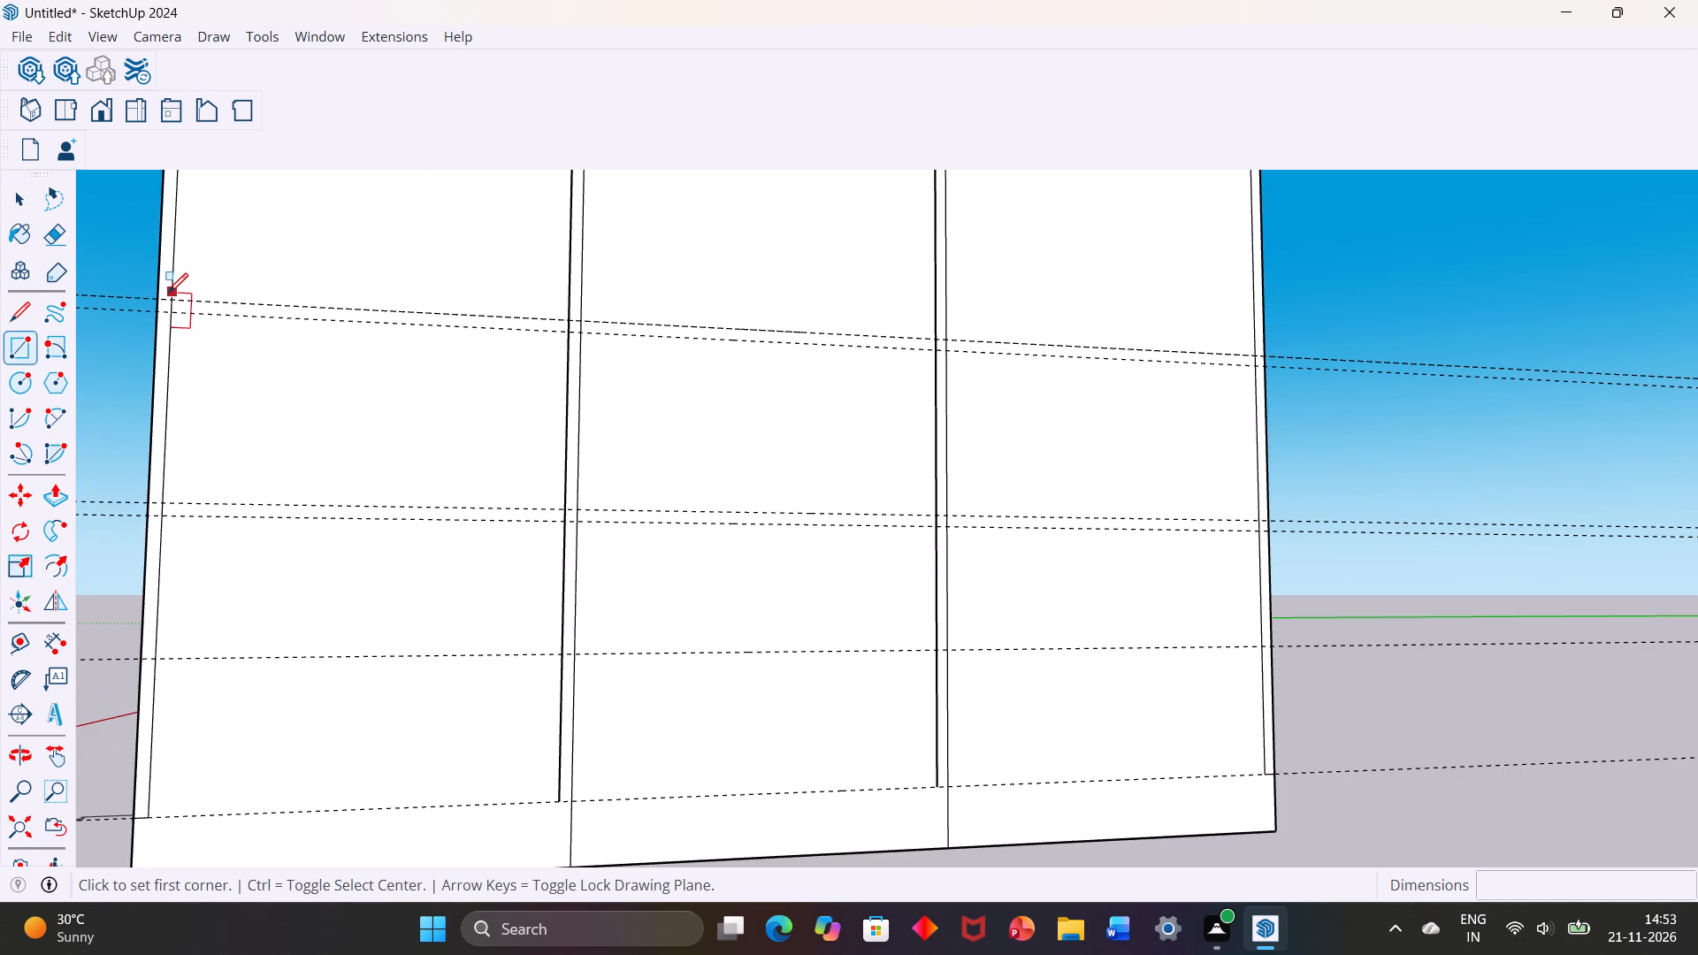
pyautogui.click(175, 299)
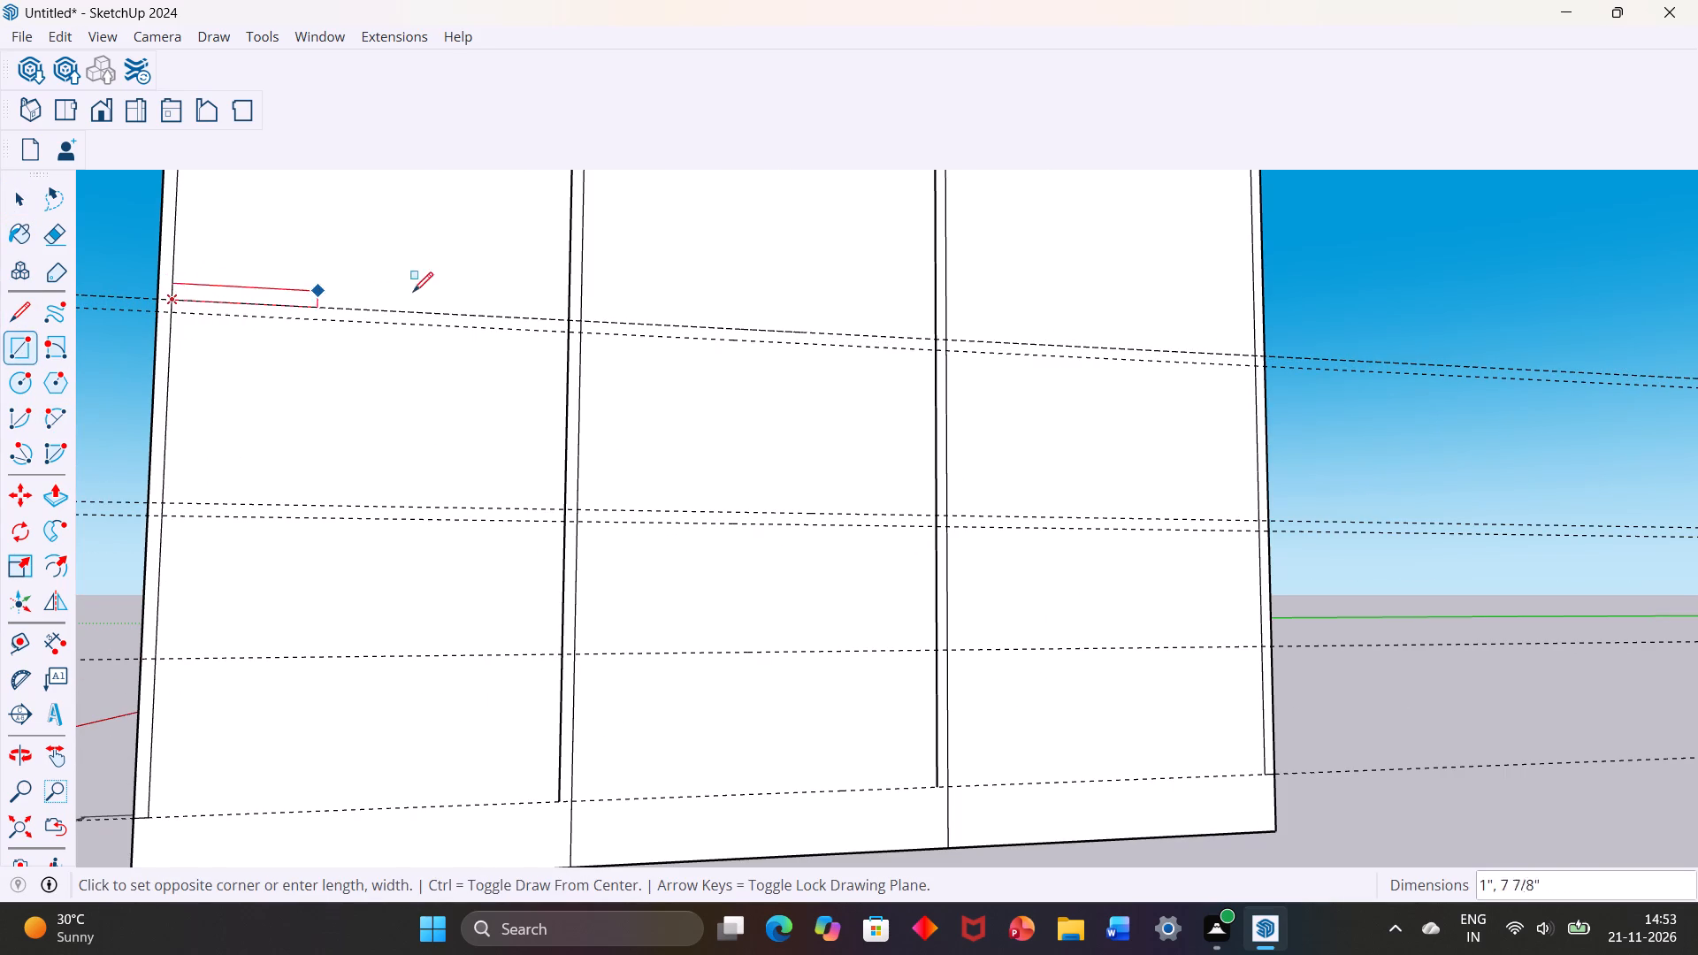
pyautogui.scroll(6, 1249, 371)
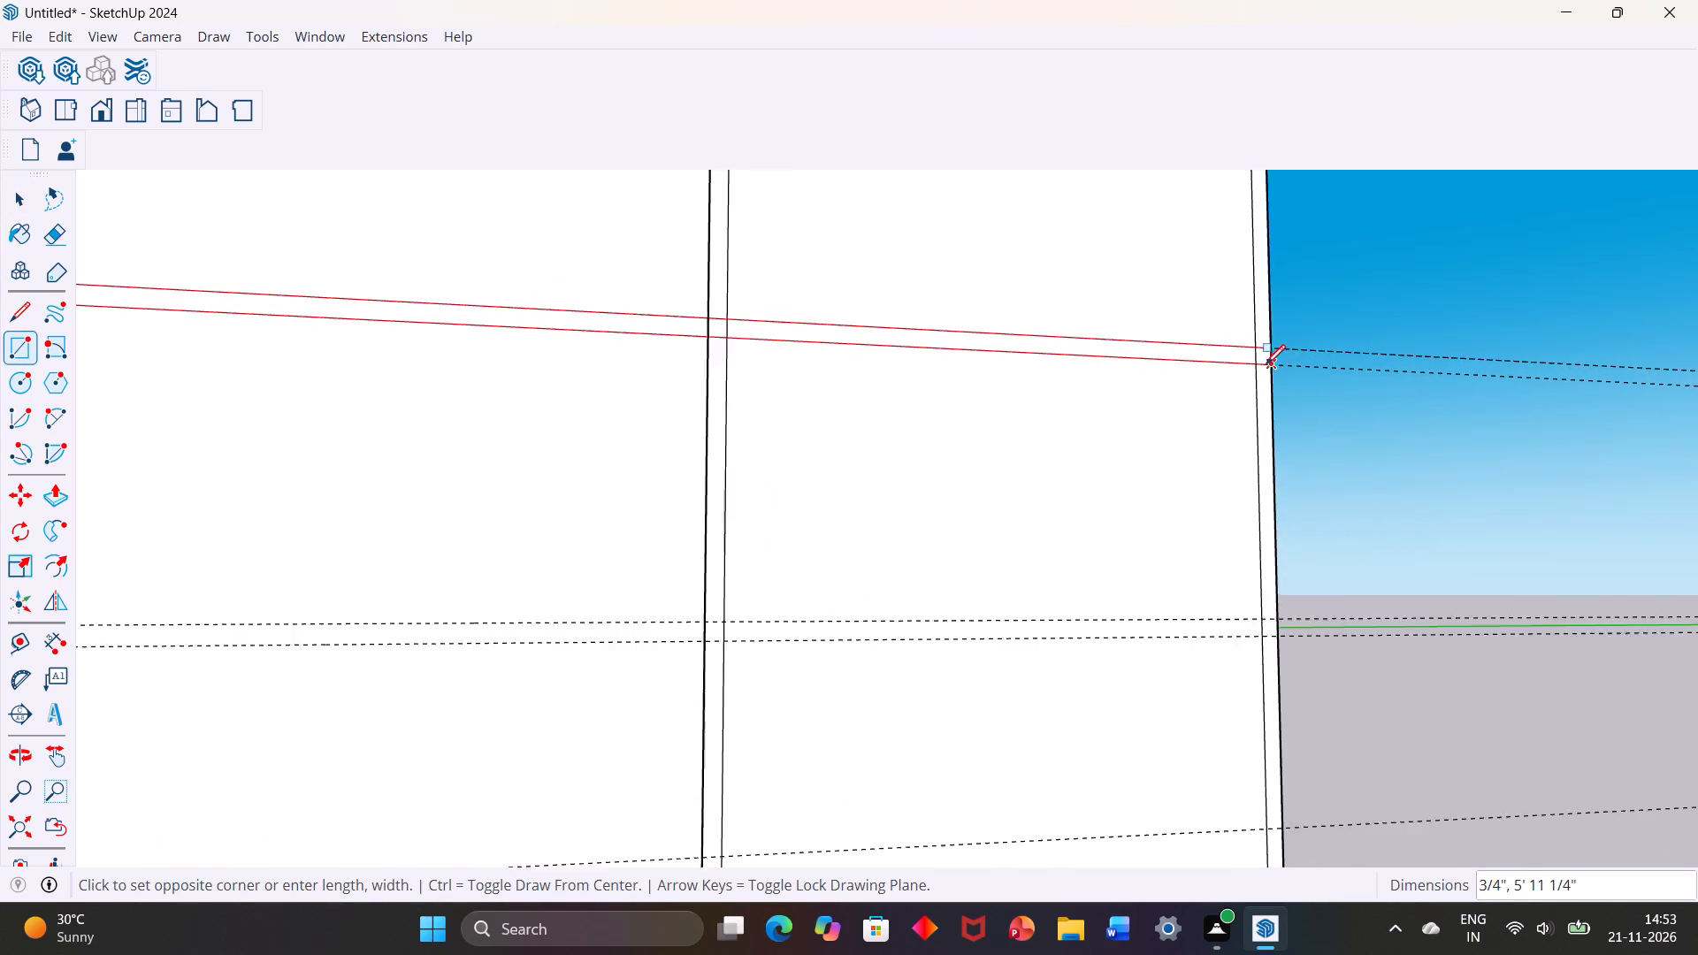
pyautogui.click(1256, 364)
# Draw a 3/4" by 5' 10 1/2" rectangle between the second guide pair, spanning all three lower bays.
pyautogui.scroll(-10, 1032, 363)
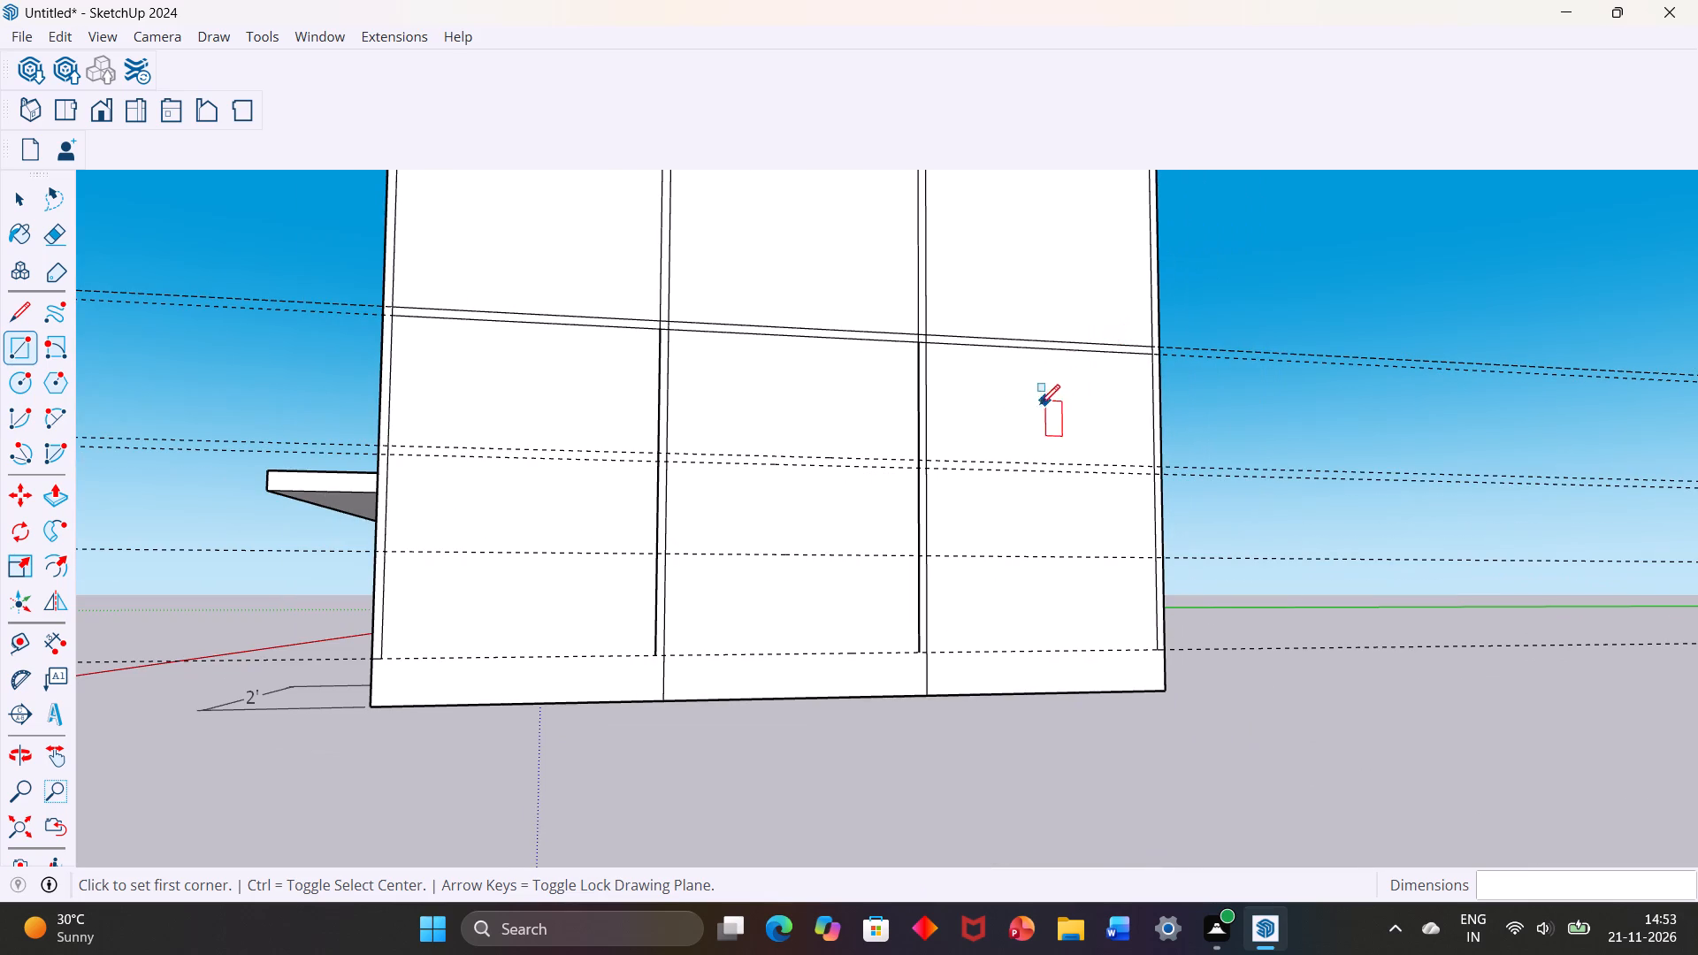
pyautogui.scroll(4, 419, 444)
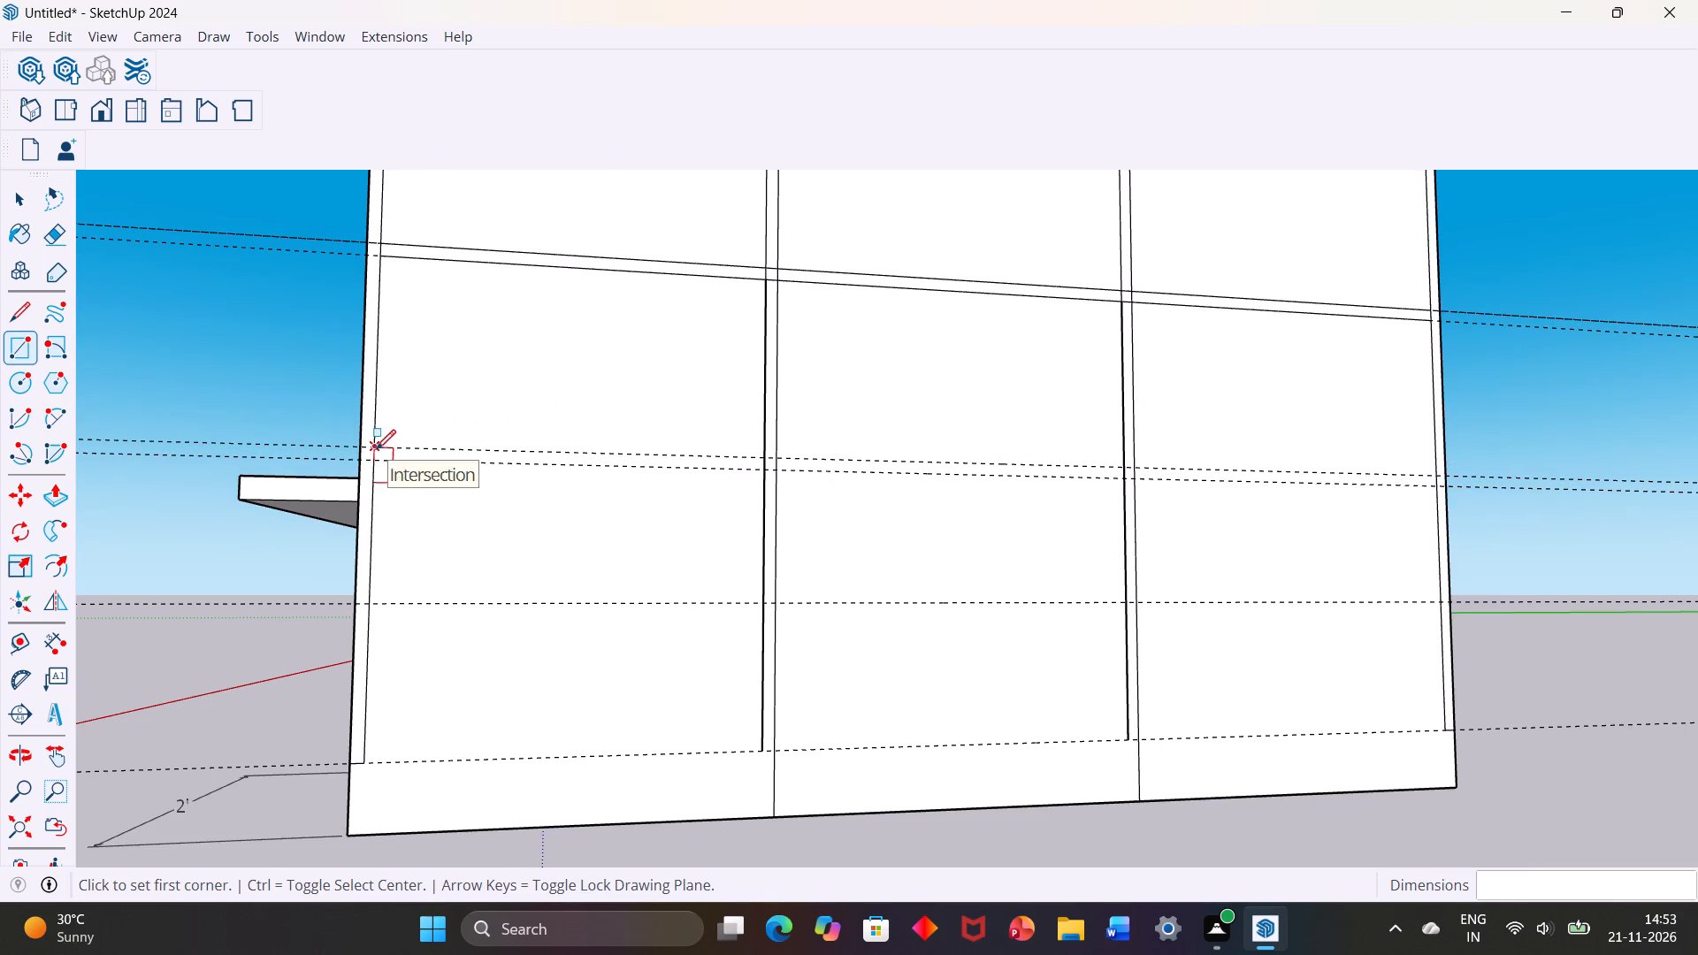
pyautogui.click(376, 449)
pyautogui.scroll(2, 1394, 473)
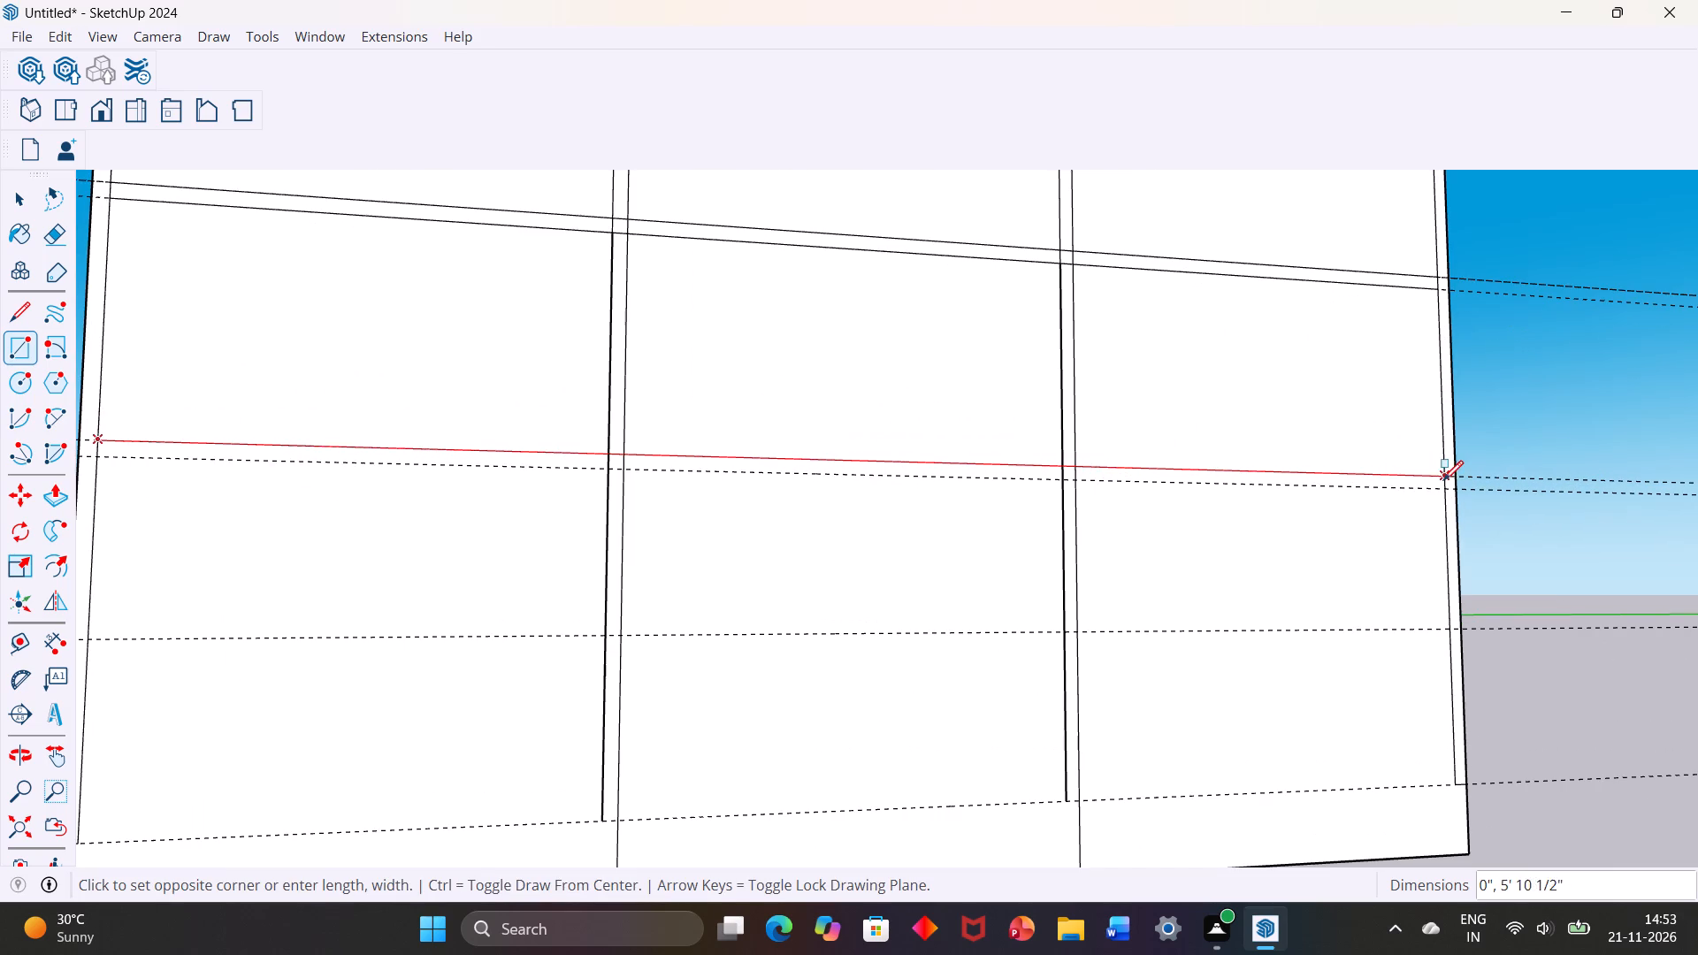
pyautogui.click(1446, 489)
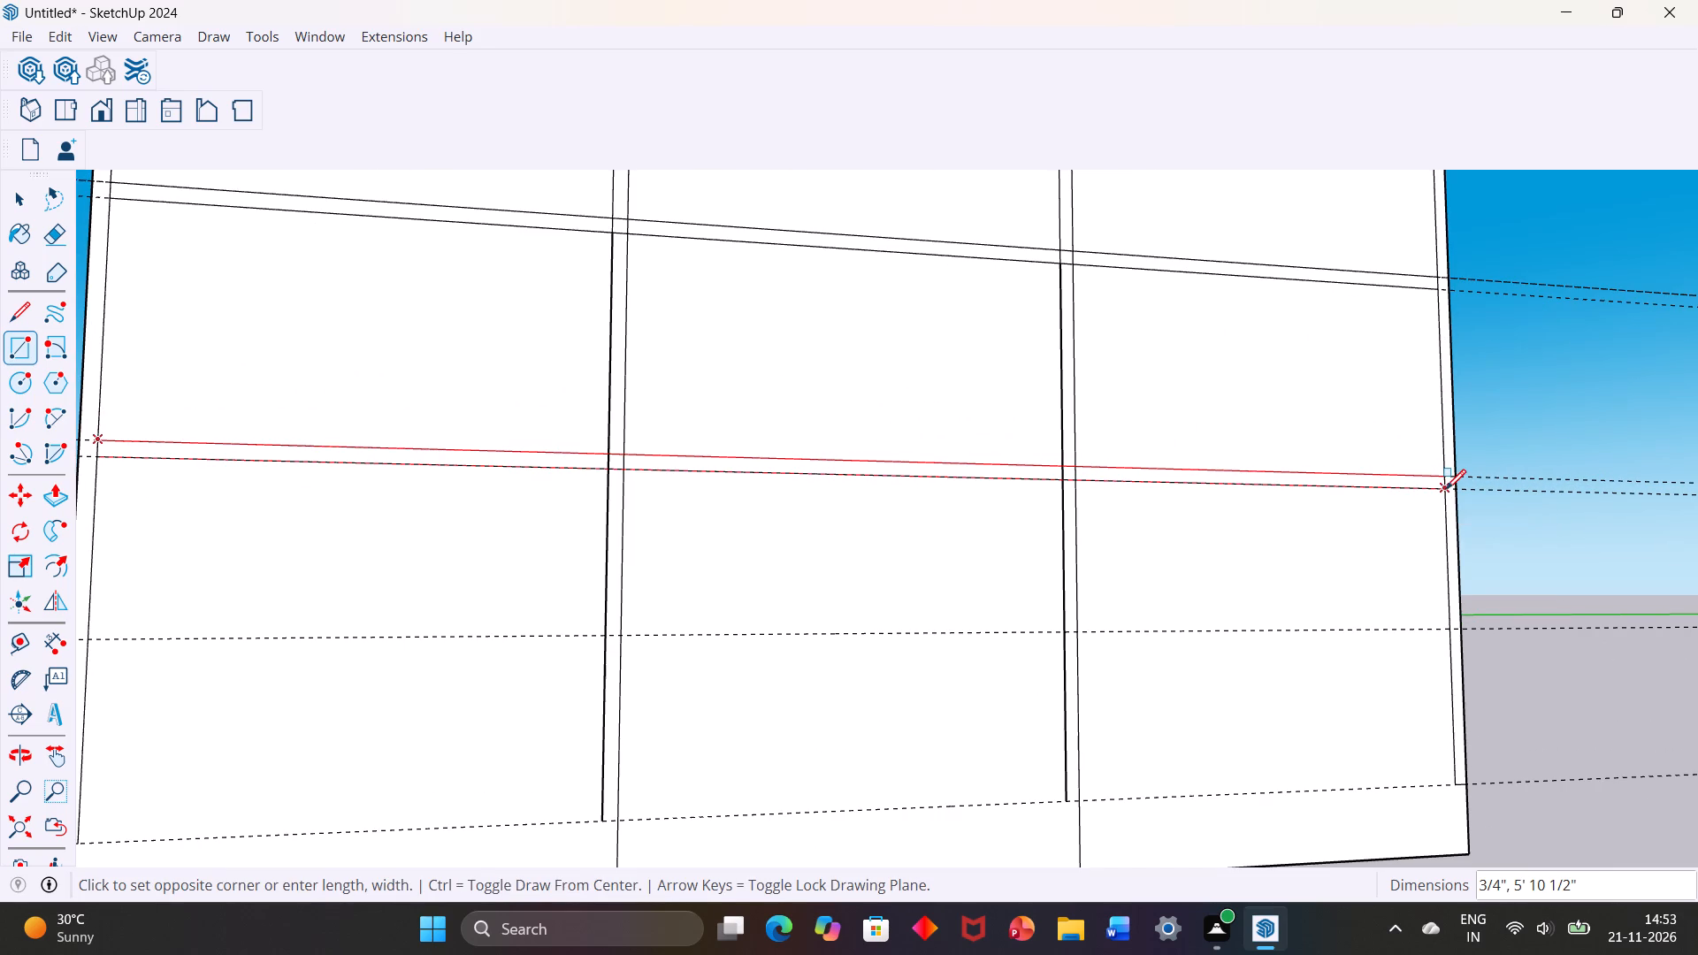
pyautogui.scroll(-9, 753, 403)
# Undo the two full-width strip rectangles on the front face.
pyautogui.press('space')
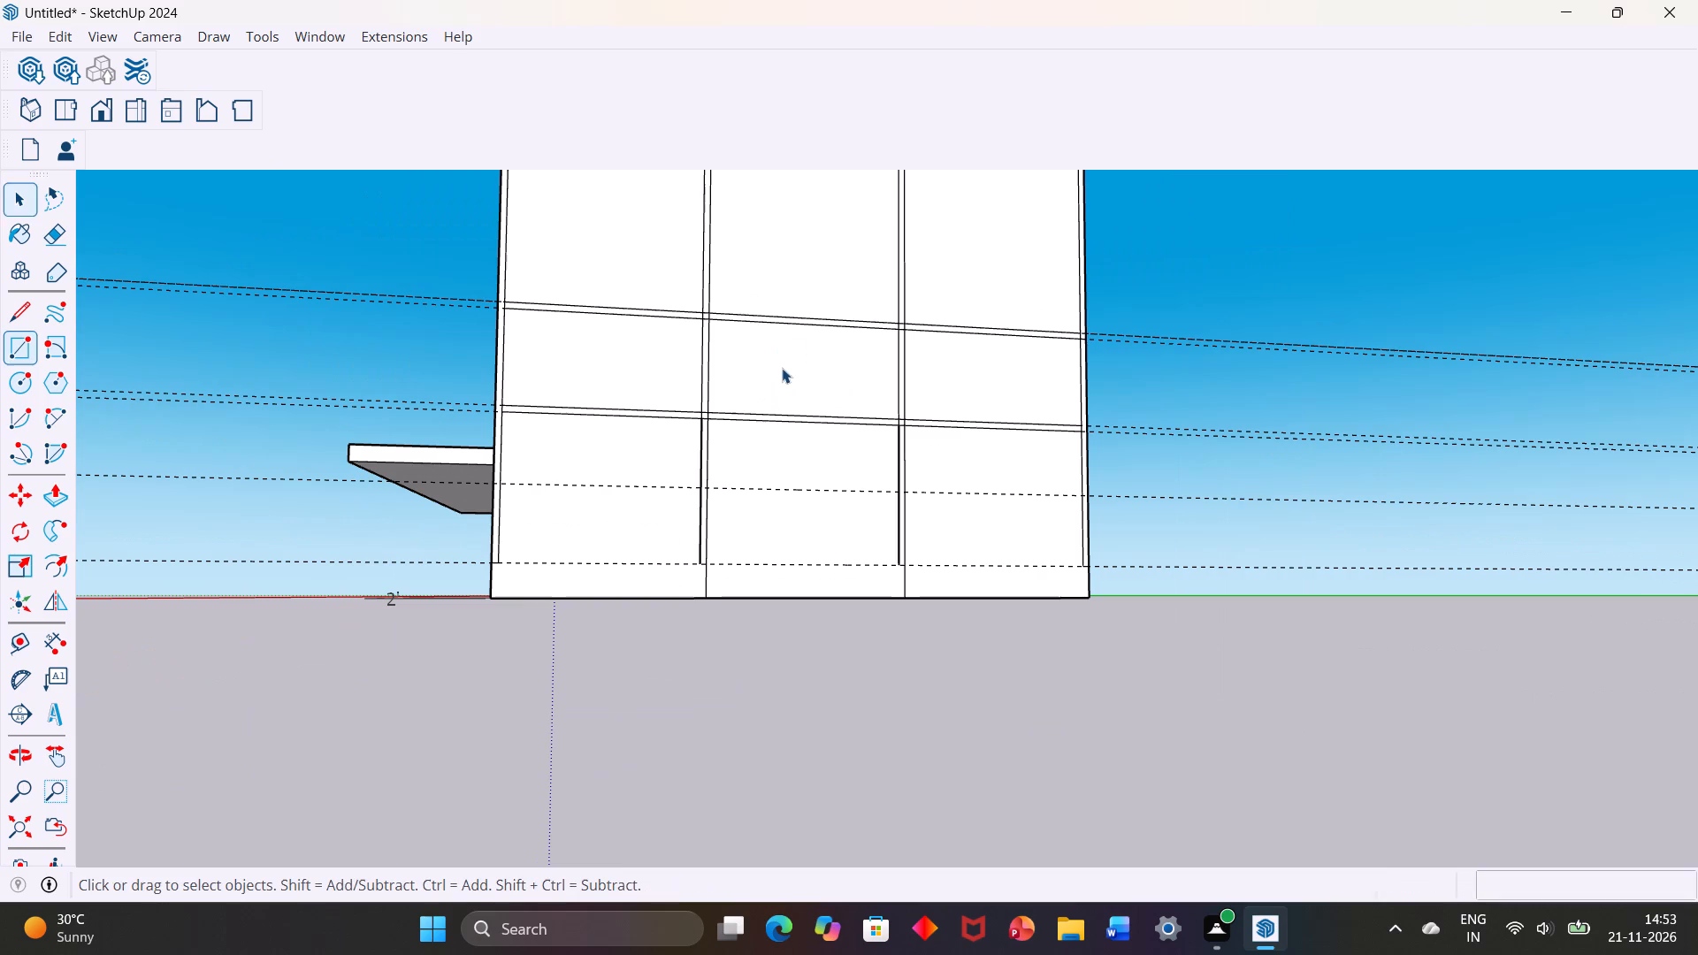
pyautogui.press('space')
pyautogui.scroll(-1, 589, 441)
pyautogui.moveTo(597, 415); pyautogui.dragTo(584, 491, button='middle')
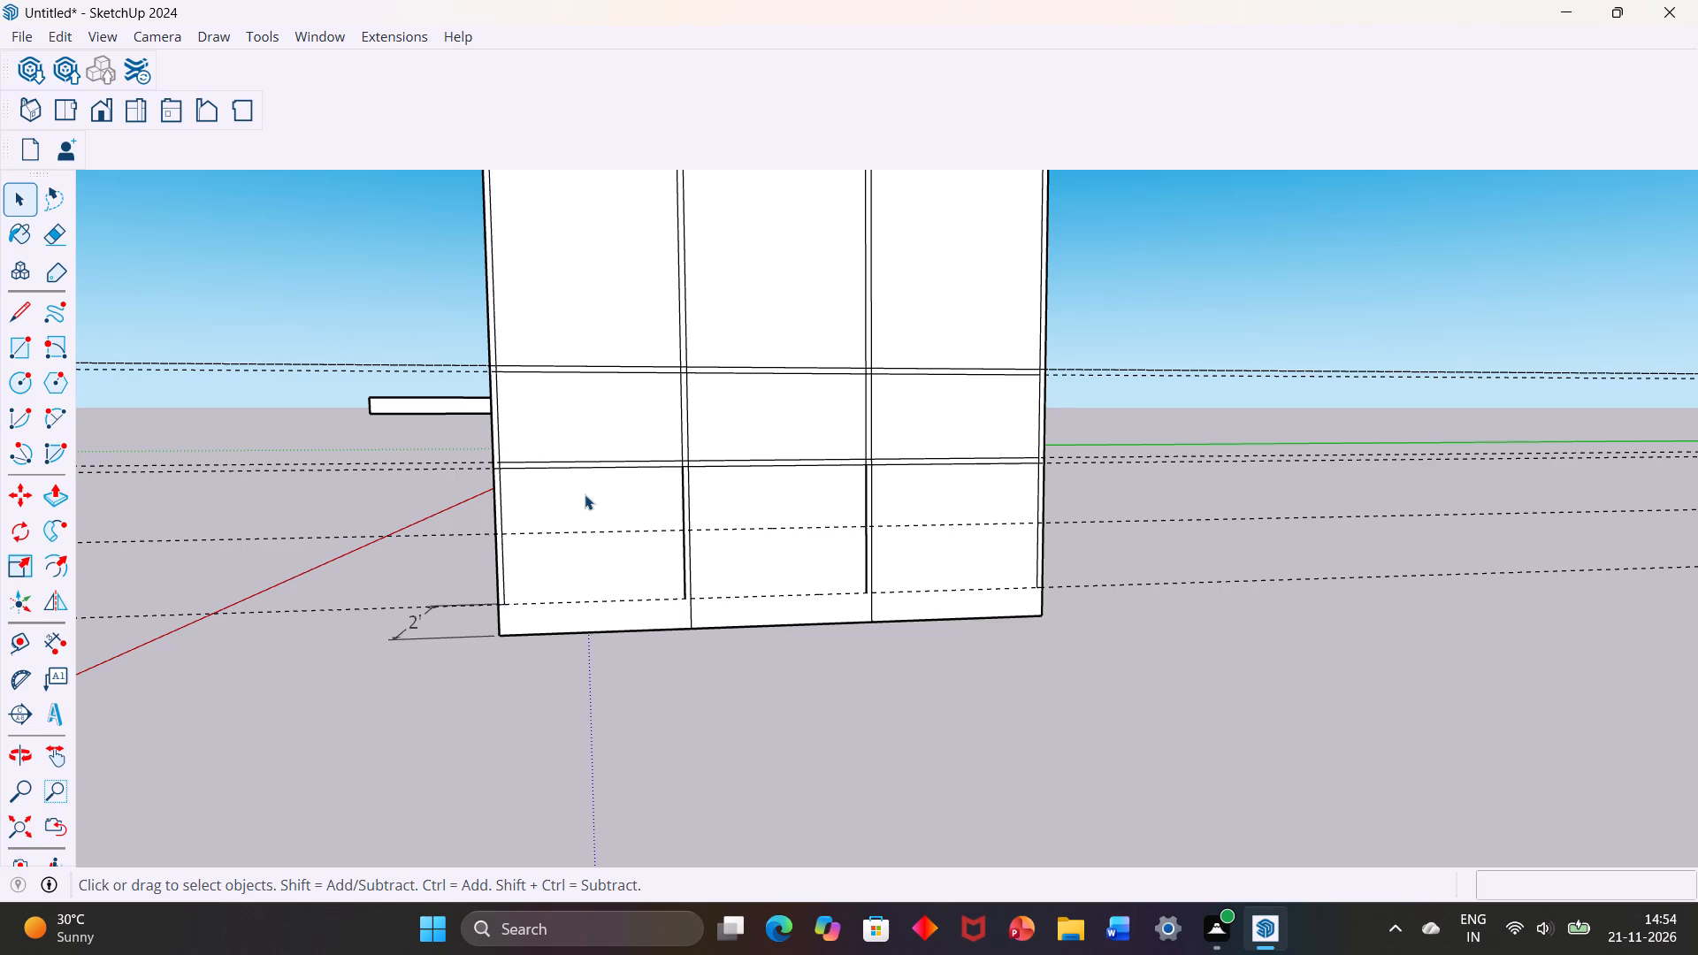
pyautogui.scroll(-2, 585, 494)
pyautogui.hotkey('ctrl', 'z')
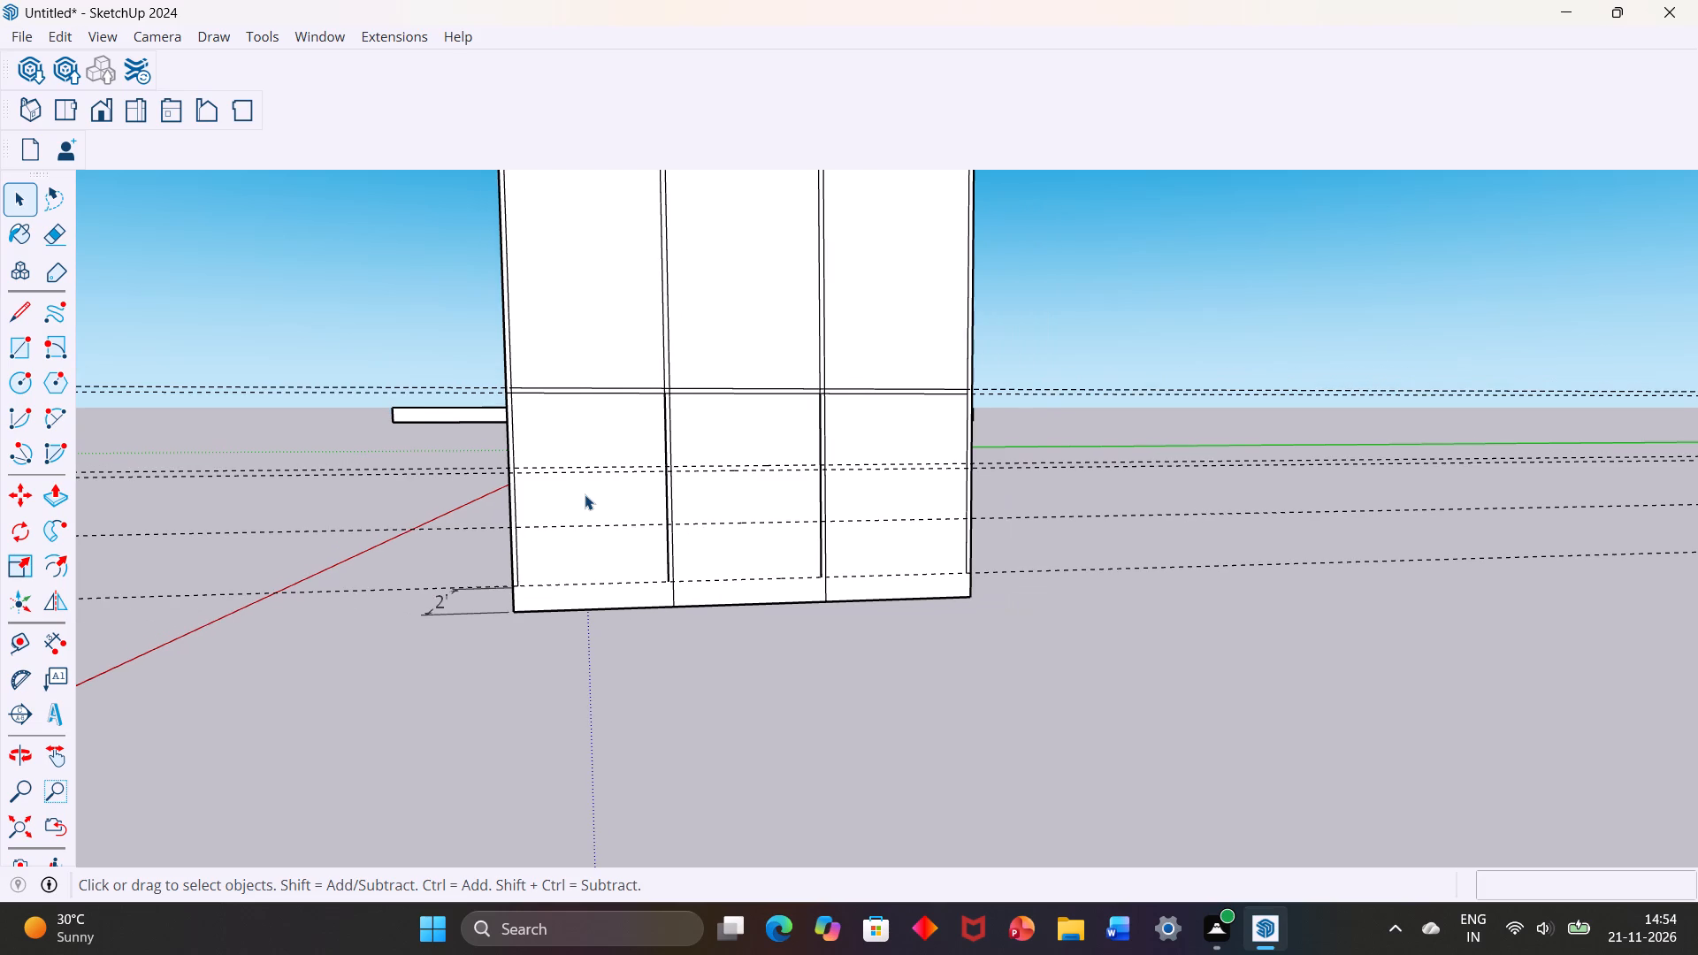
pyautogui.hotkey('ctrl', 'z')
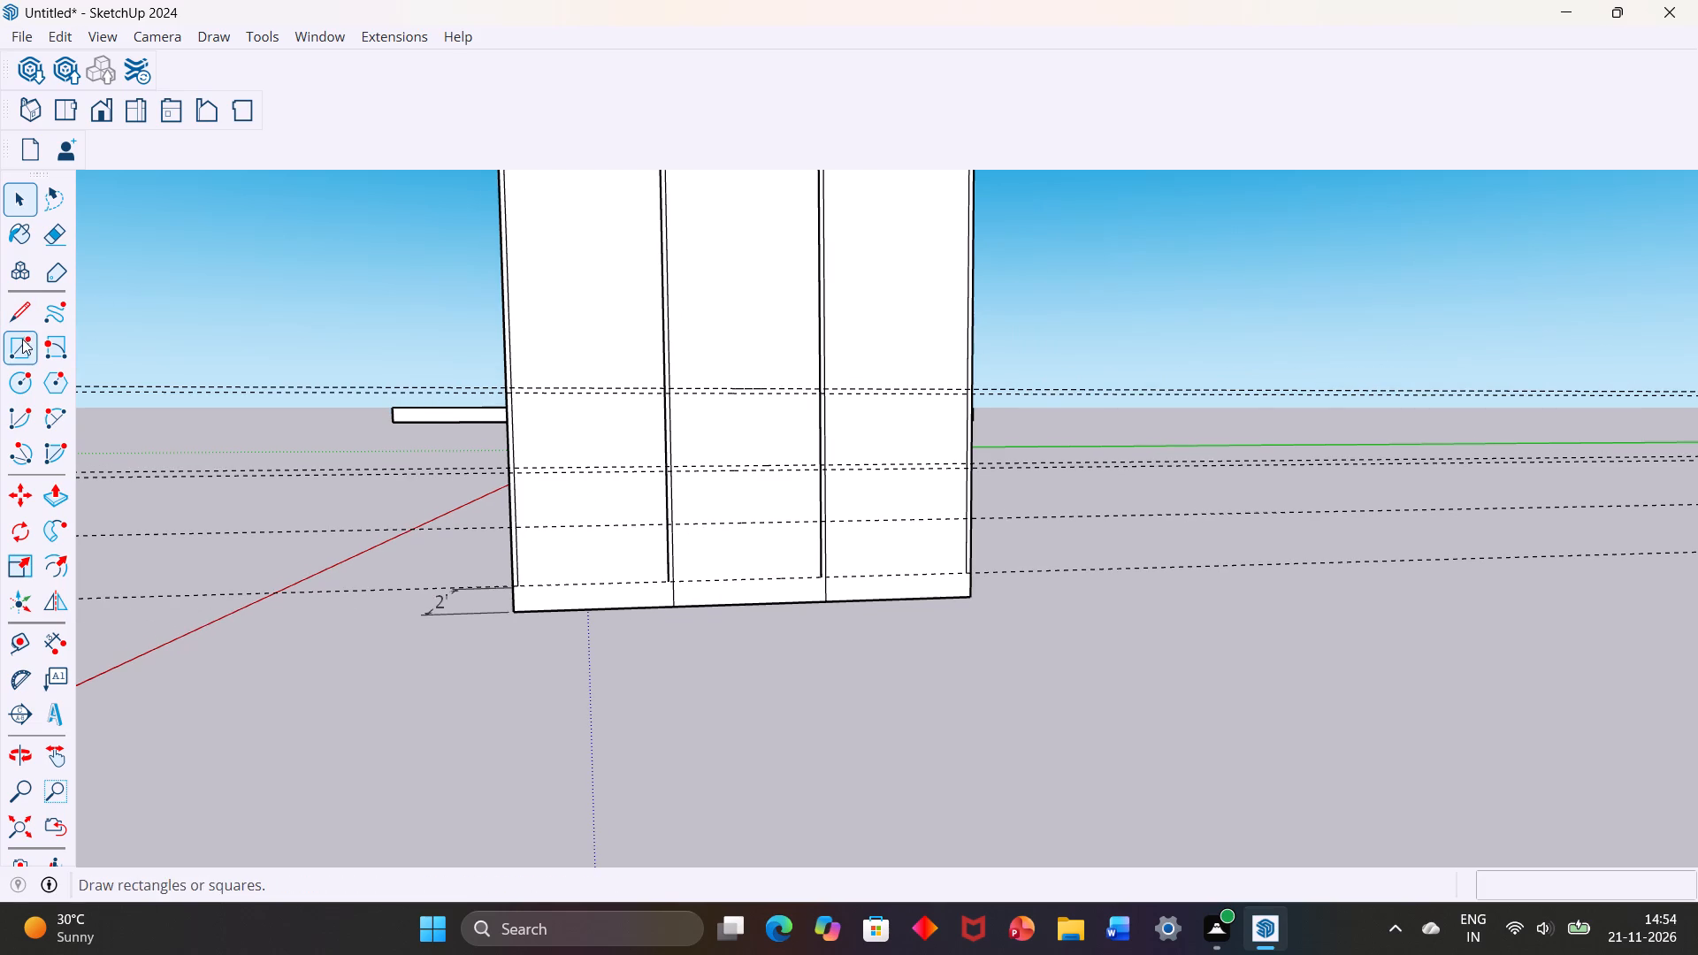
# Draw a 3/4" by 1' 10 1/2" rectangle between the topmost guide pair in the bay nearest the 2' dimension.
pyautogui.click(22, 341)
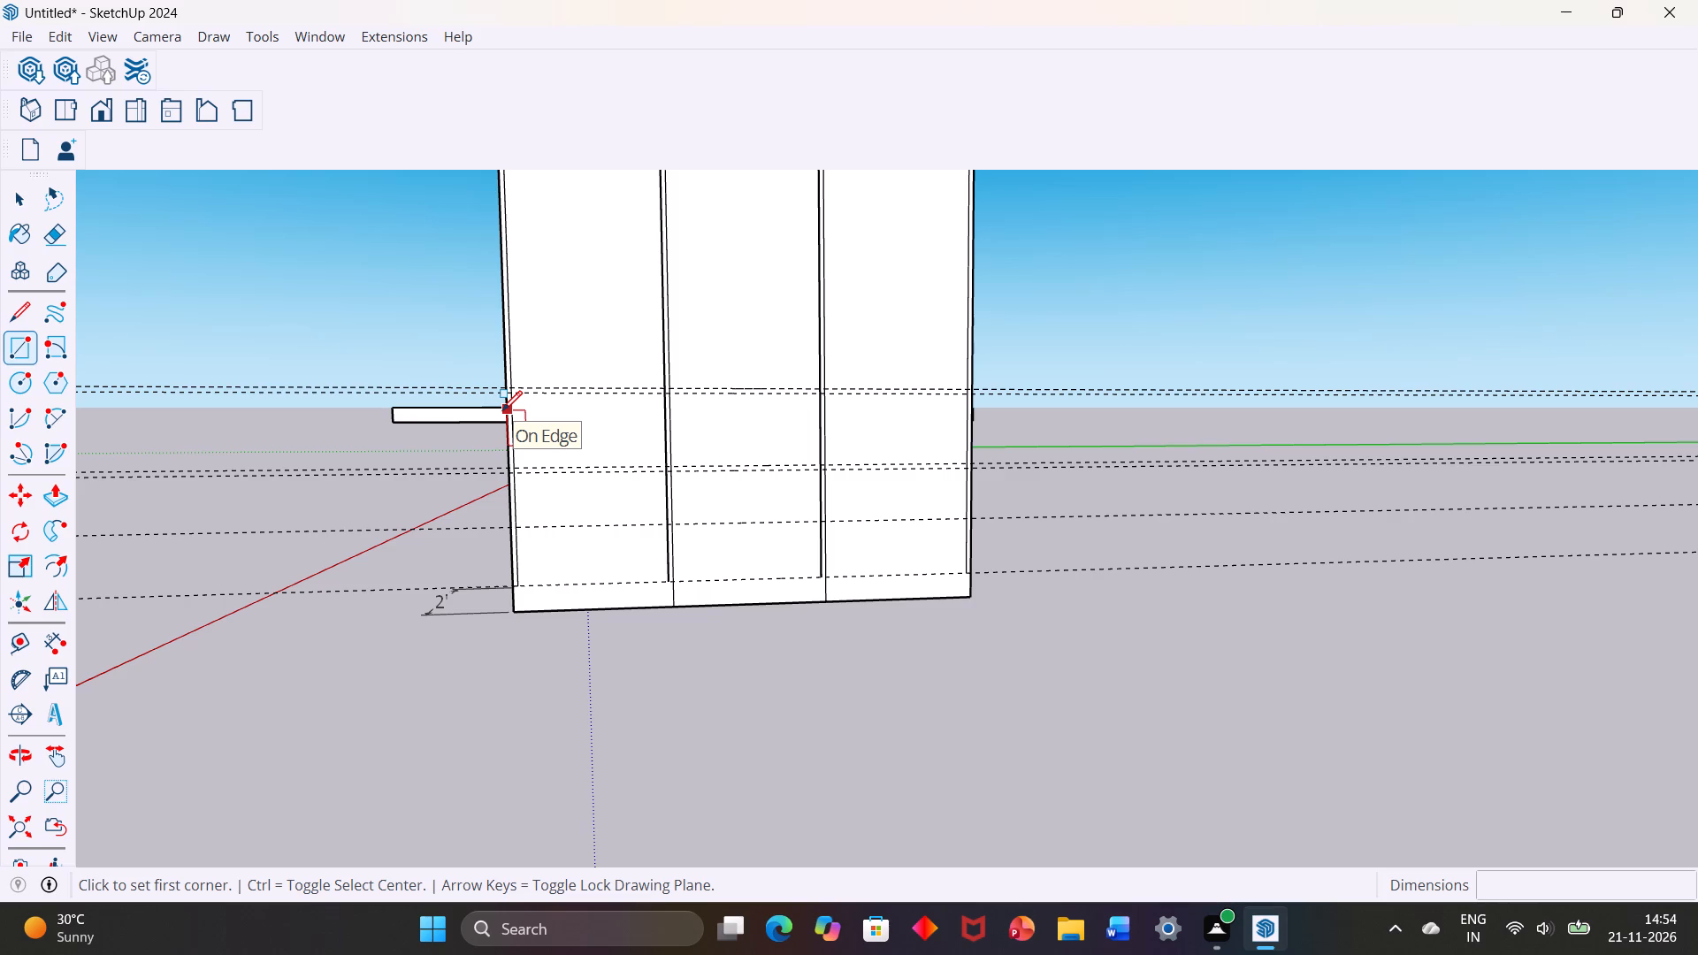
pyautogui.scroll(-2, 506, 411)
pyautogui.scroll(7, 509, 408)
pyautogui.click(504, 377)
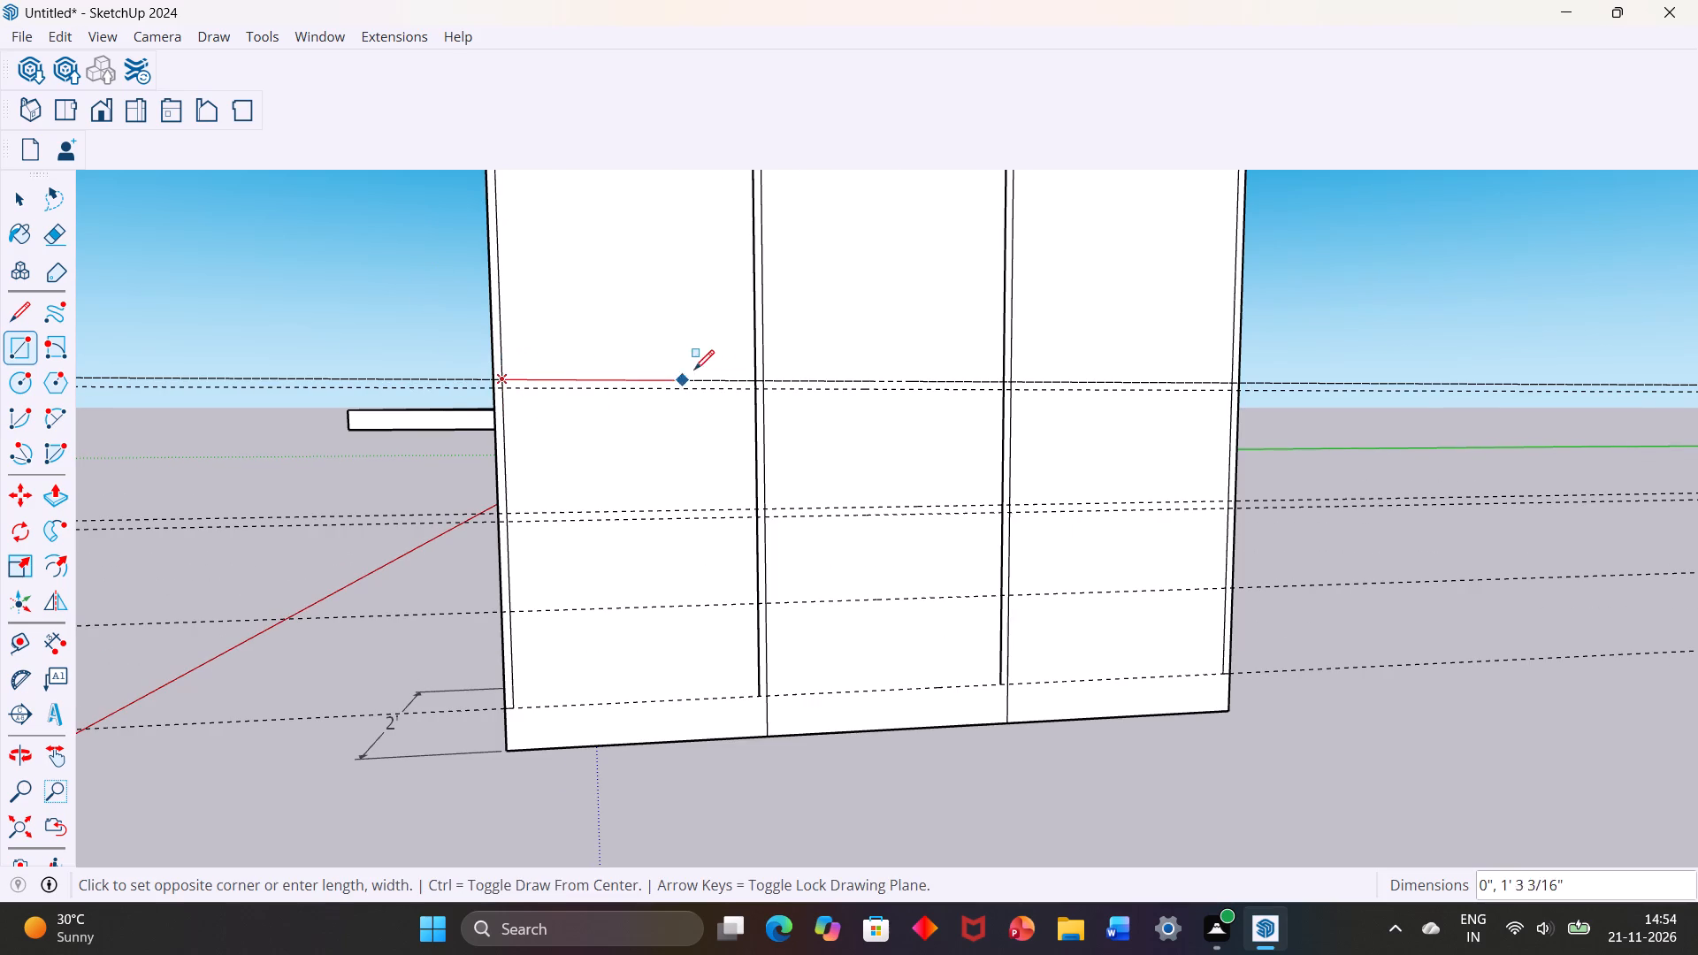
pyautogui.click(752, 389)
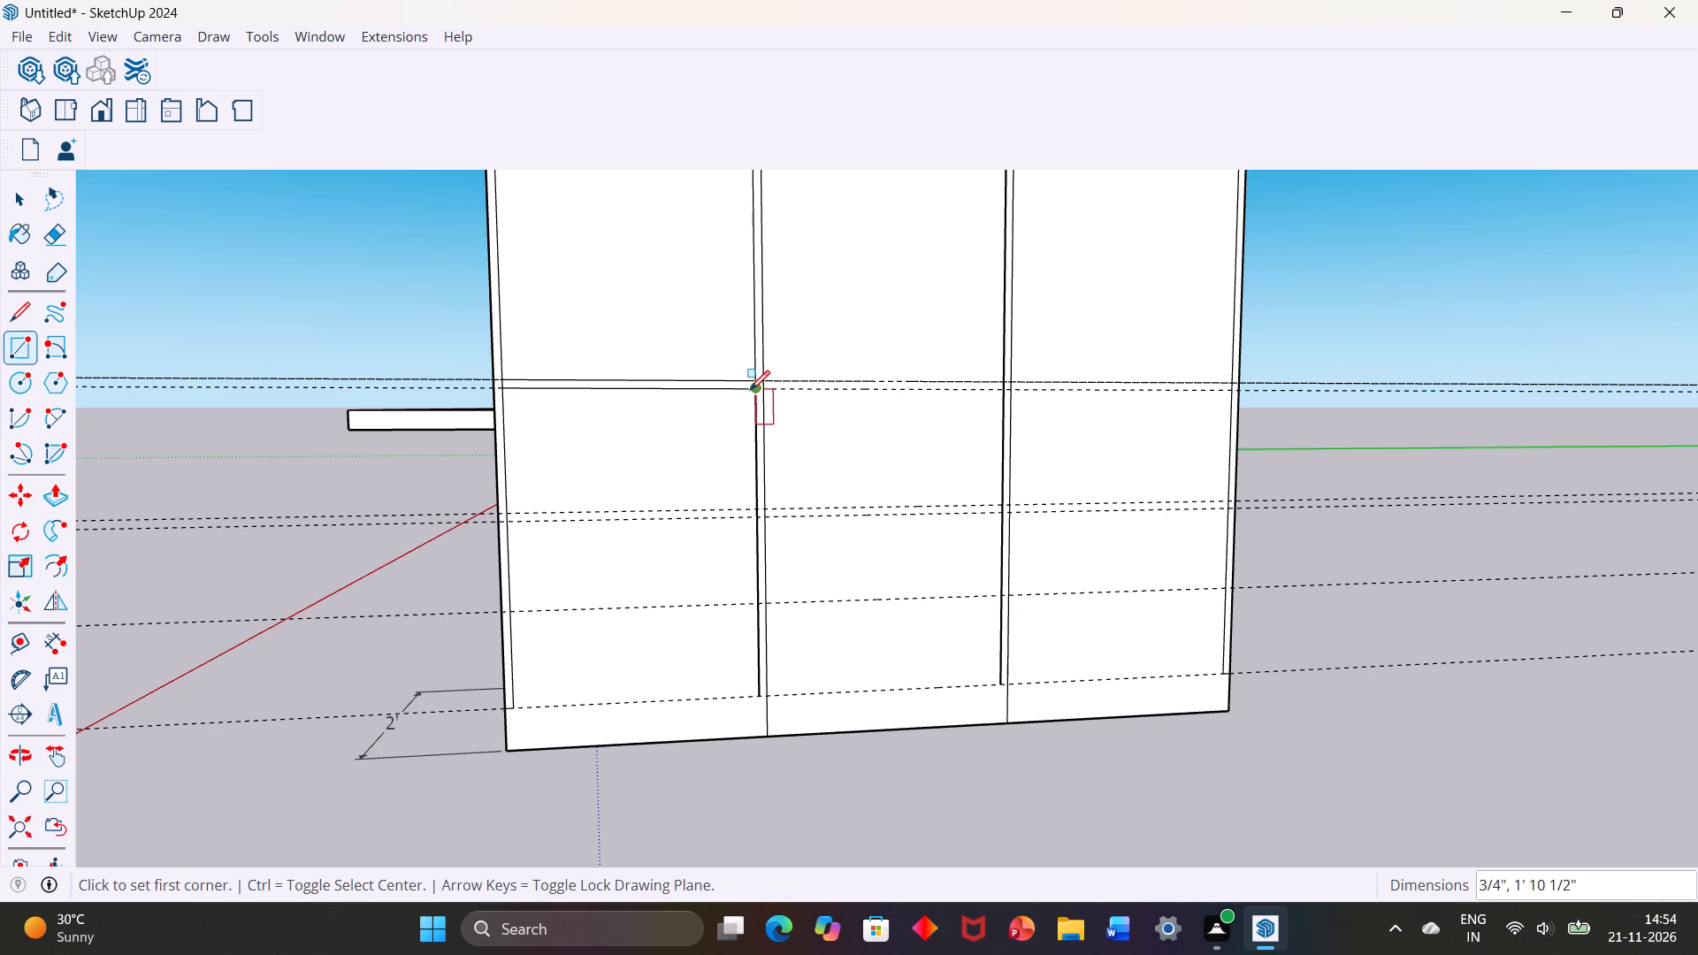
# Draw a 3/4" by 1' 10 1/2" rectangle between the second guide pair in the bay nearest the 2' dimension.
pyautogui.scroll(-2, 563, 527)
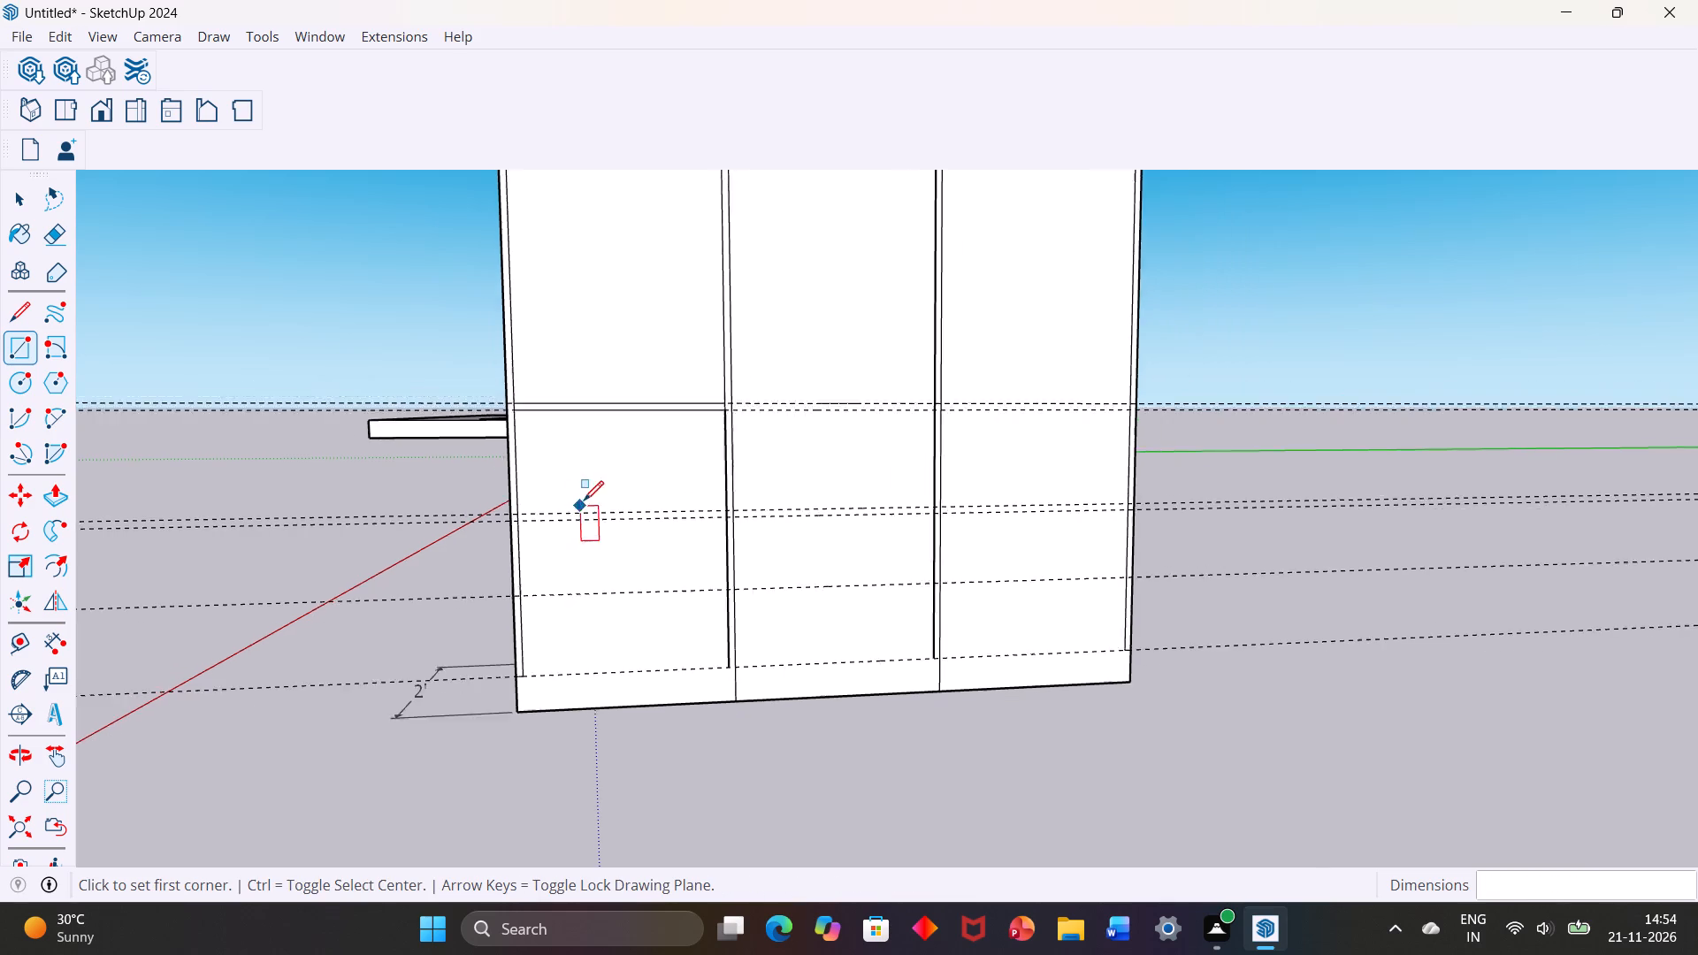
pyautogui.scroll(-1, 584, 500)
pyautogui.scroll(3, 570, 518)
pyautogui.click(509, 514)
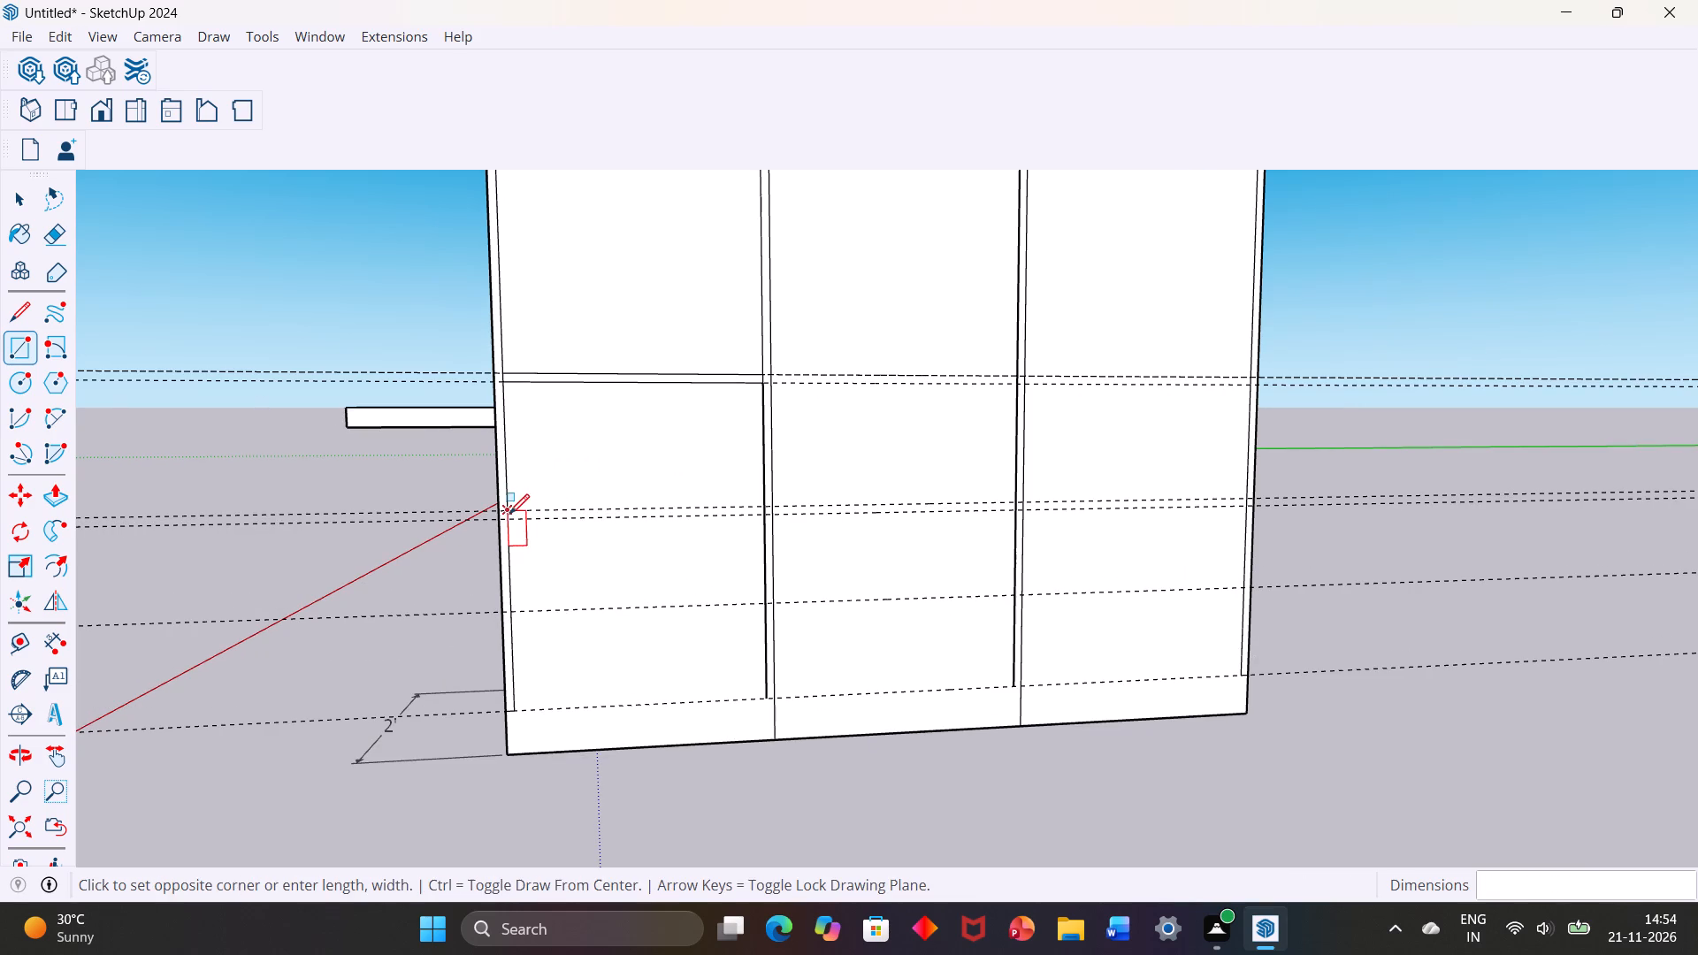
pyautogui.click(764, 517)
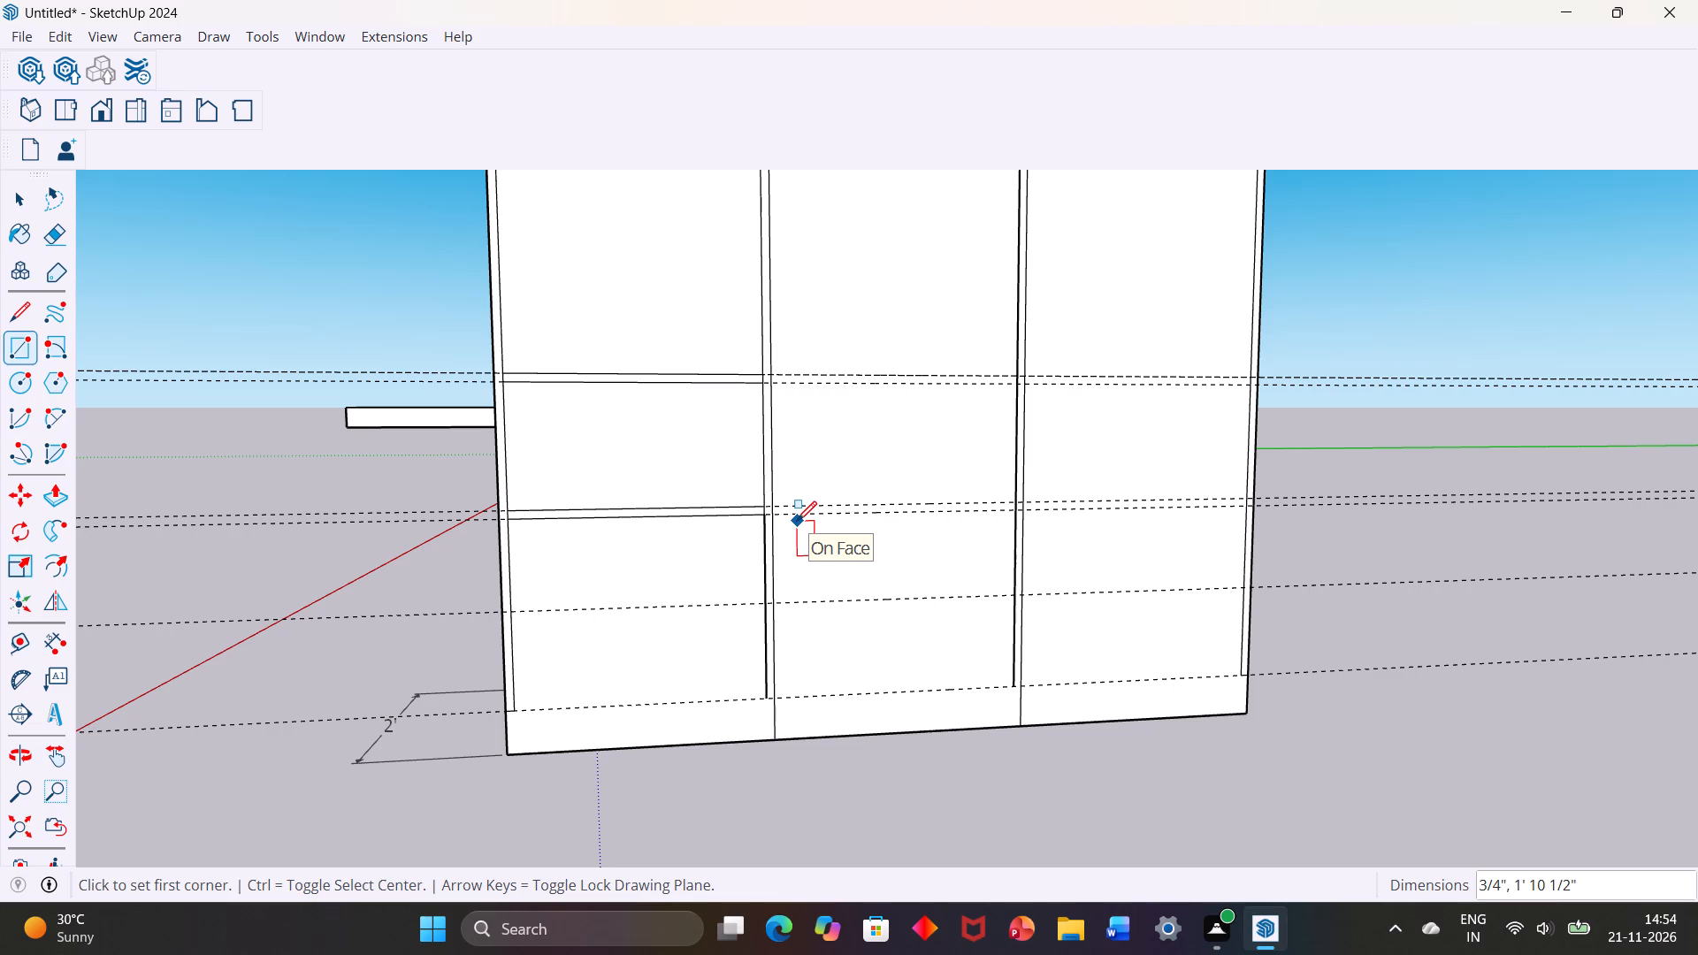
# Draw a 3/4" by 1' 11 1/4" rectangle between the topmost guide pair in the bay farthest from the 2' dimension.
pyautogui.scroll(-2, 797, 521)
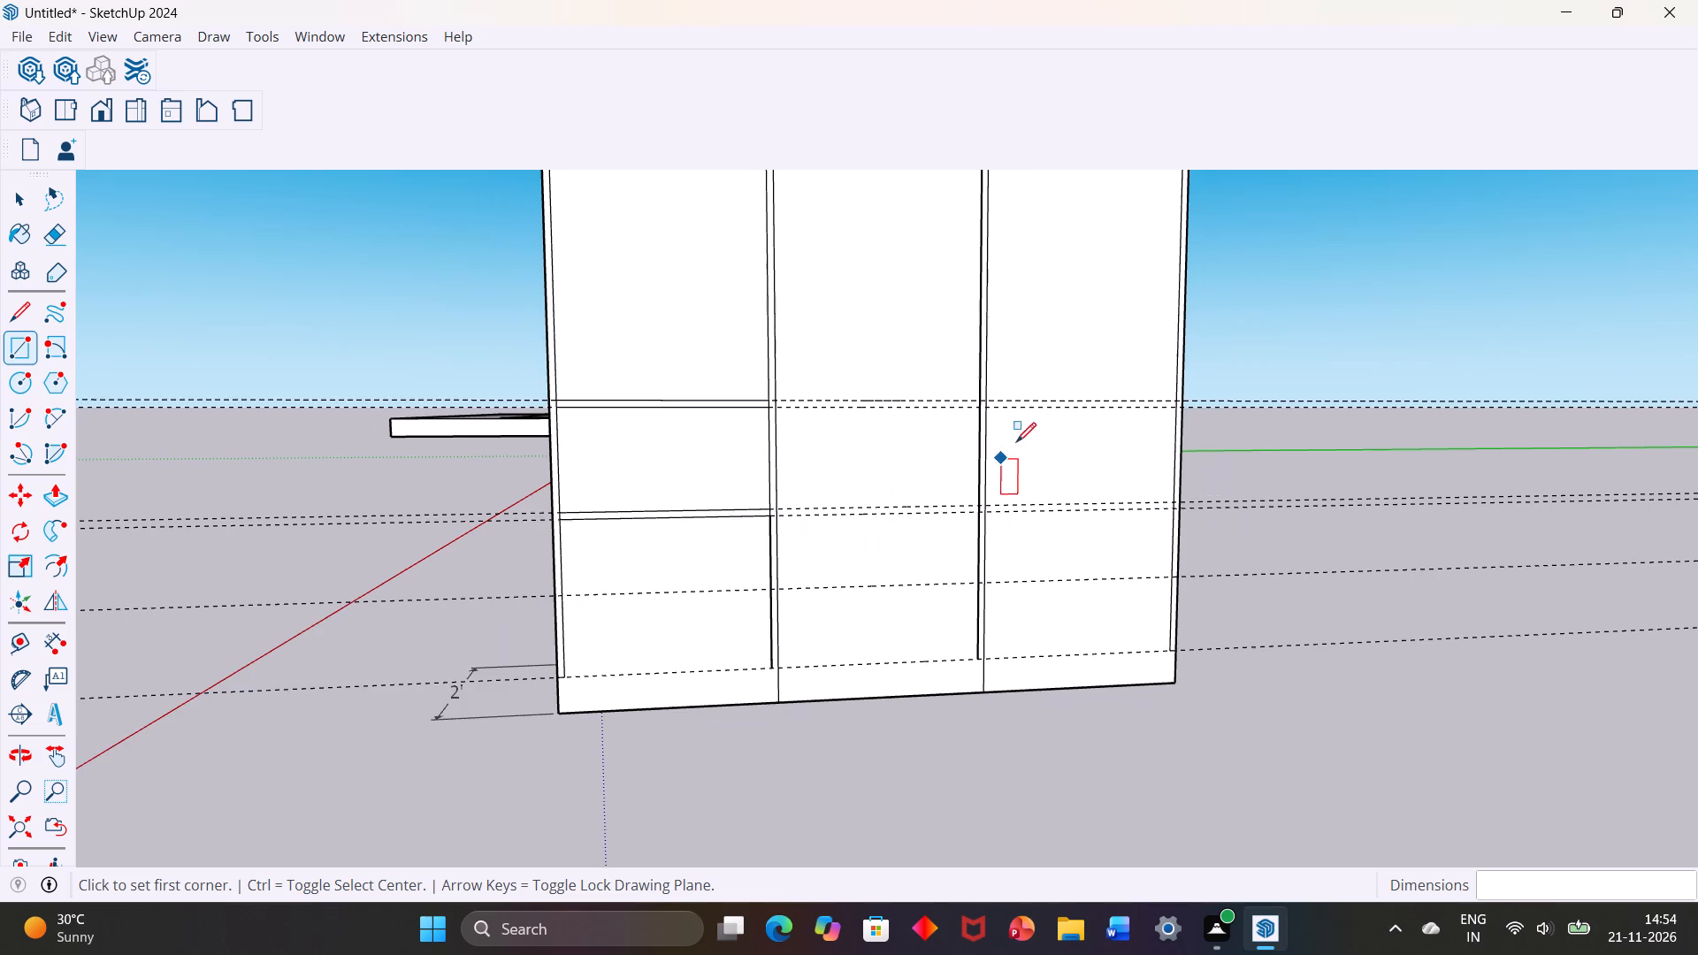
pyautogui.scroll(3, 1031, 390)
pyautogui.click(972, 404)
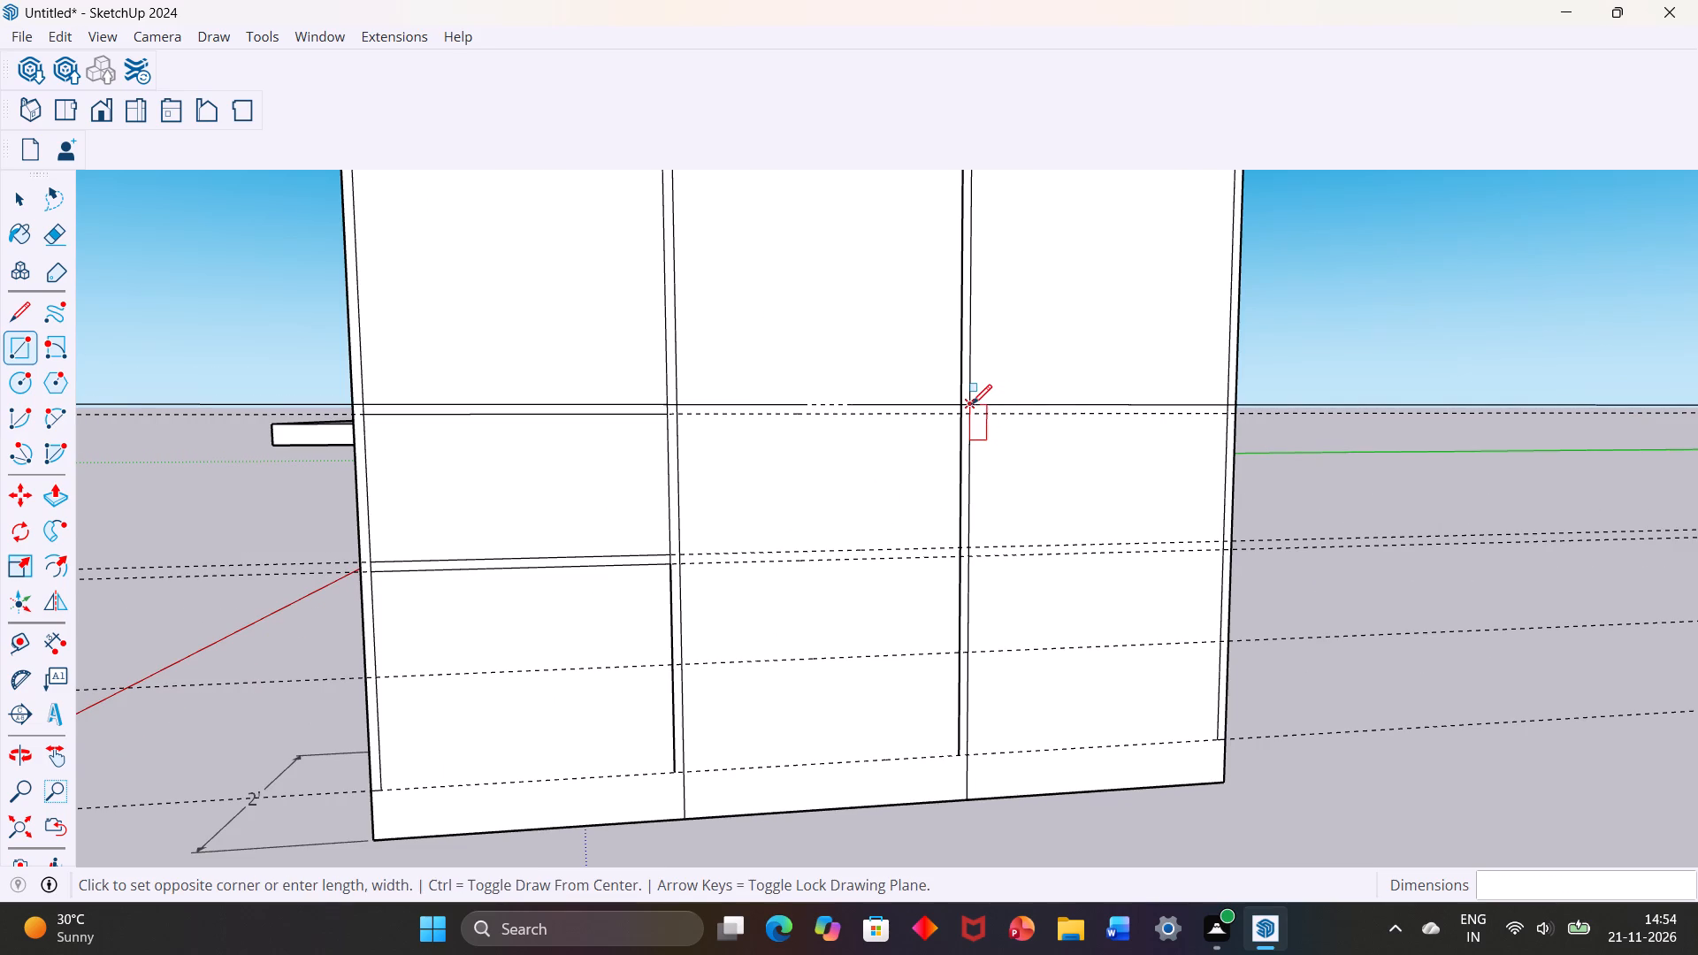
pyautogui.click(1225, 414)
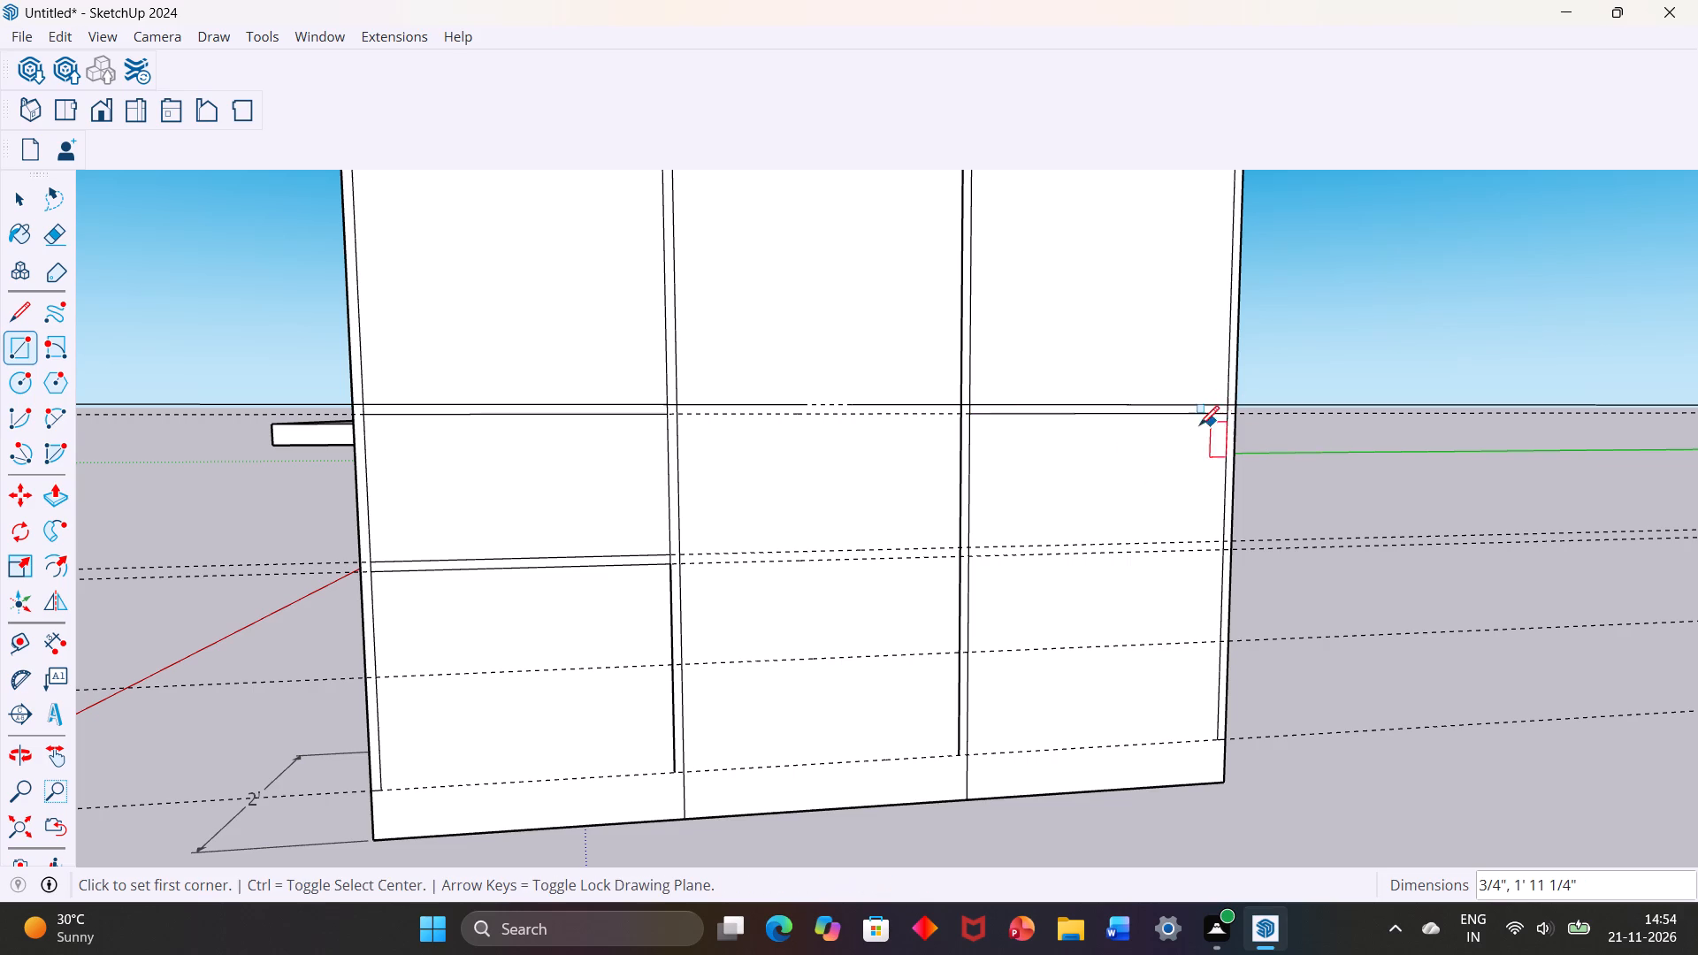
# Draw a 3/4" by 1' 11 1/4" rectangle between the second guide pair in the middle bay.
pyautogui.click(685, 552)
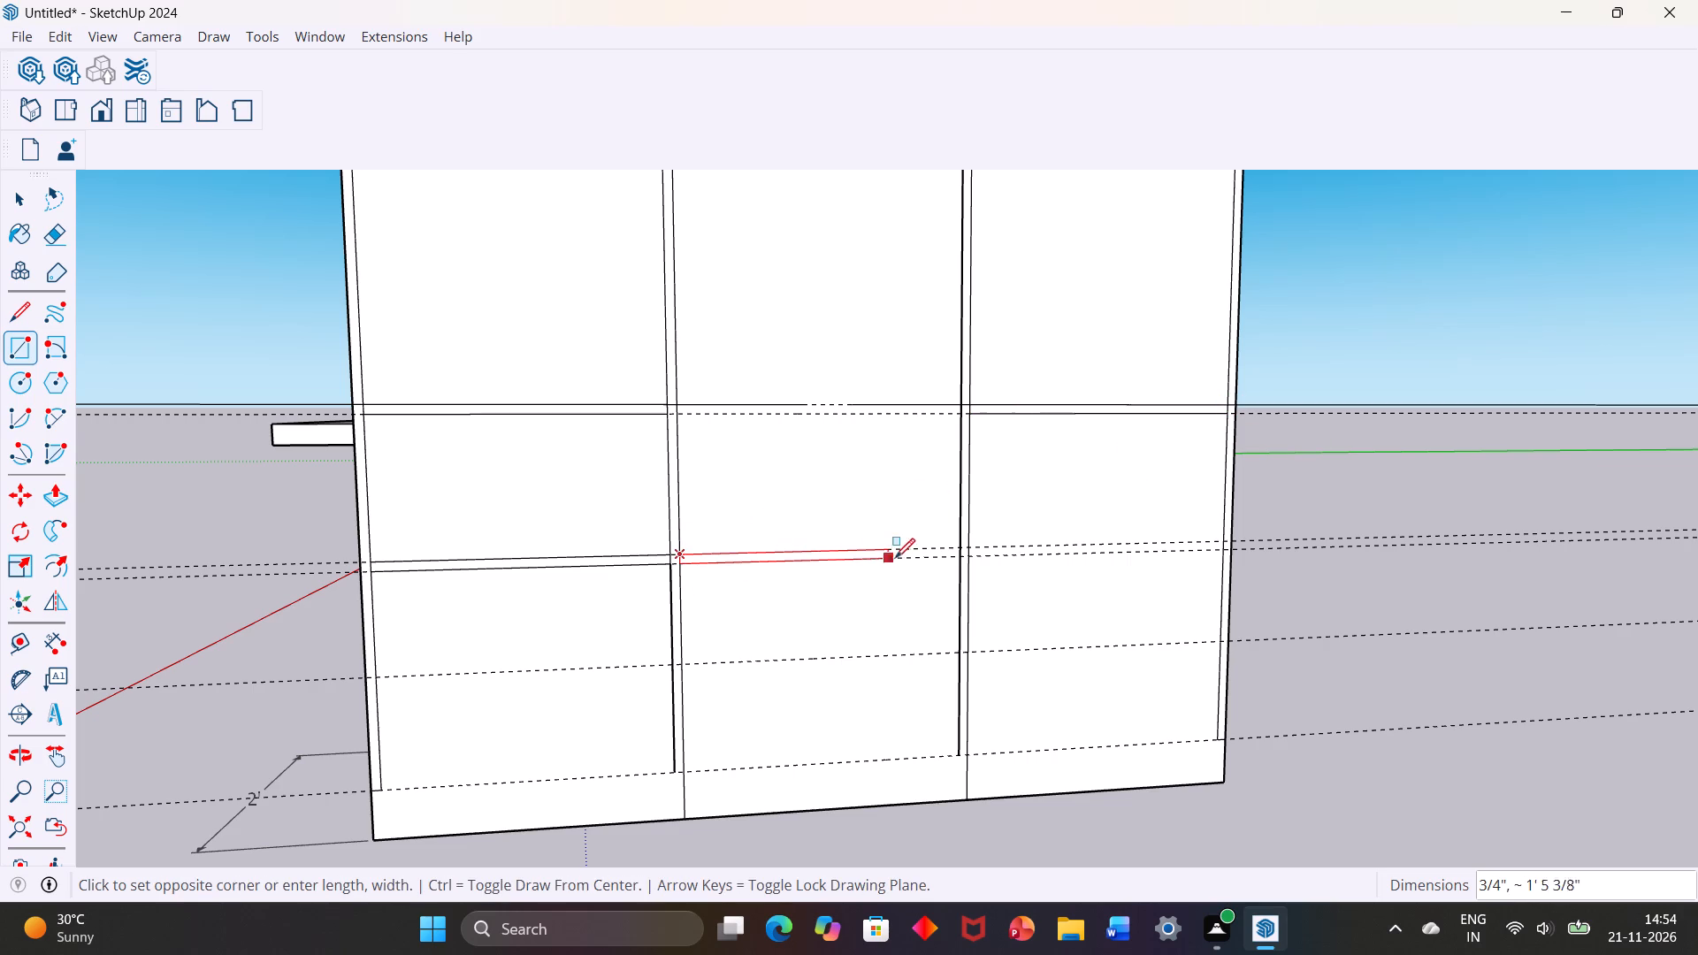
pyautogui.click(961, 554)
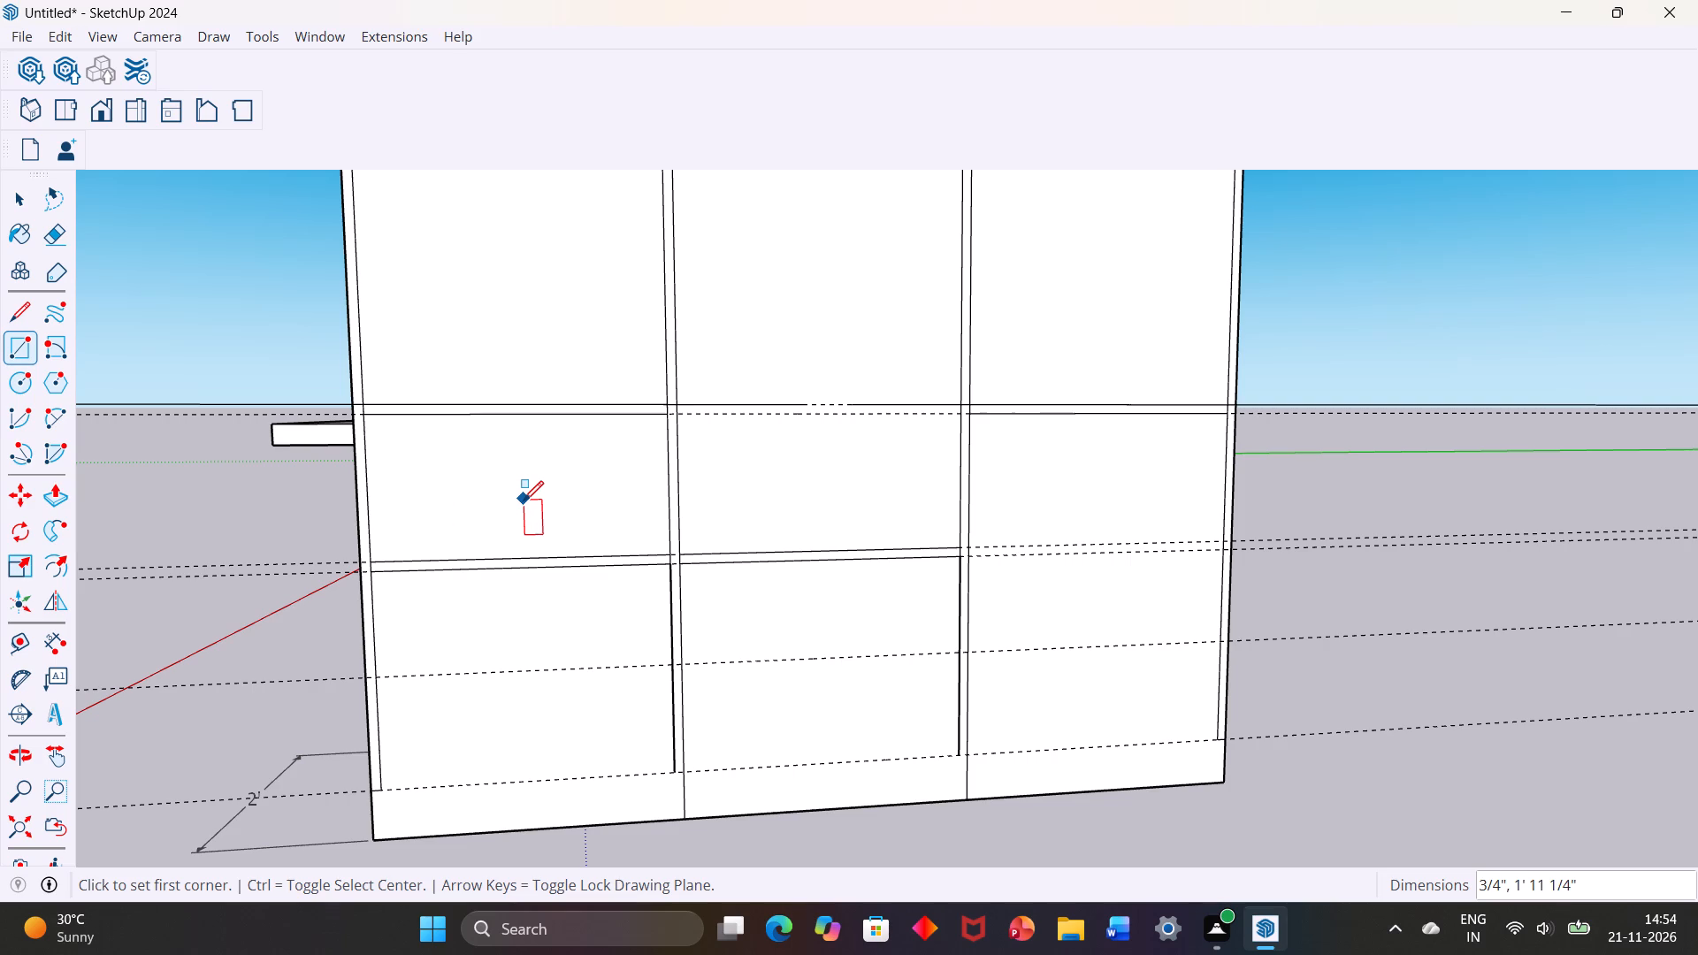
# Delete the bottom edge of the lower strip in the bay nearest the 2' dimension.
pyautogui.press('space')
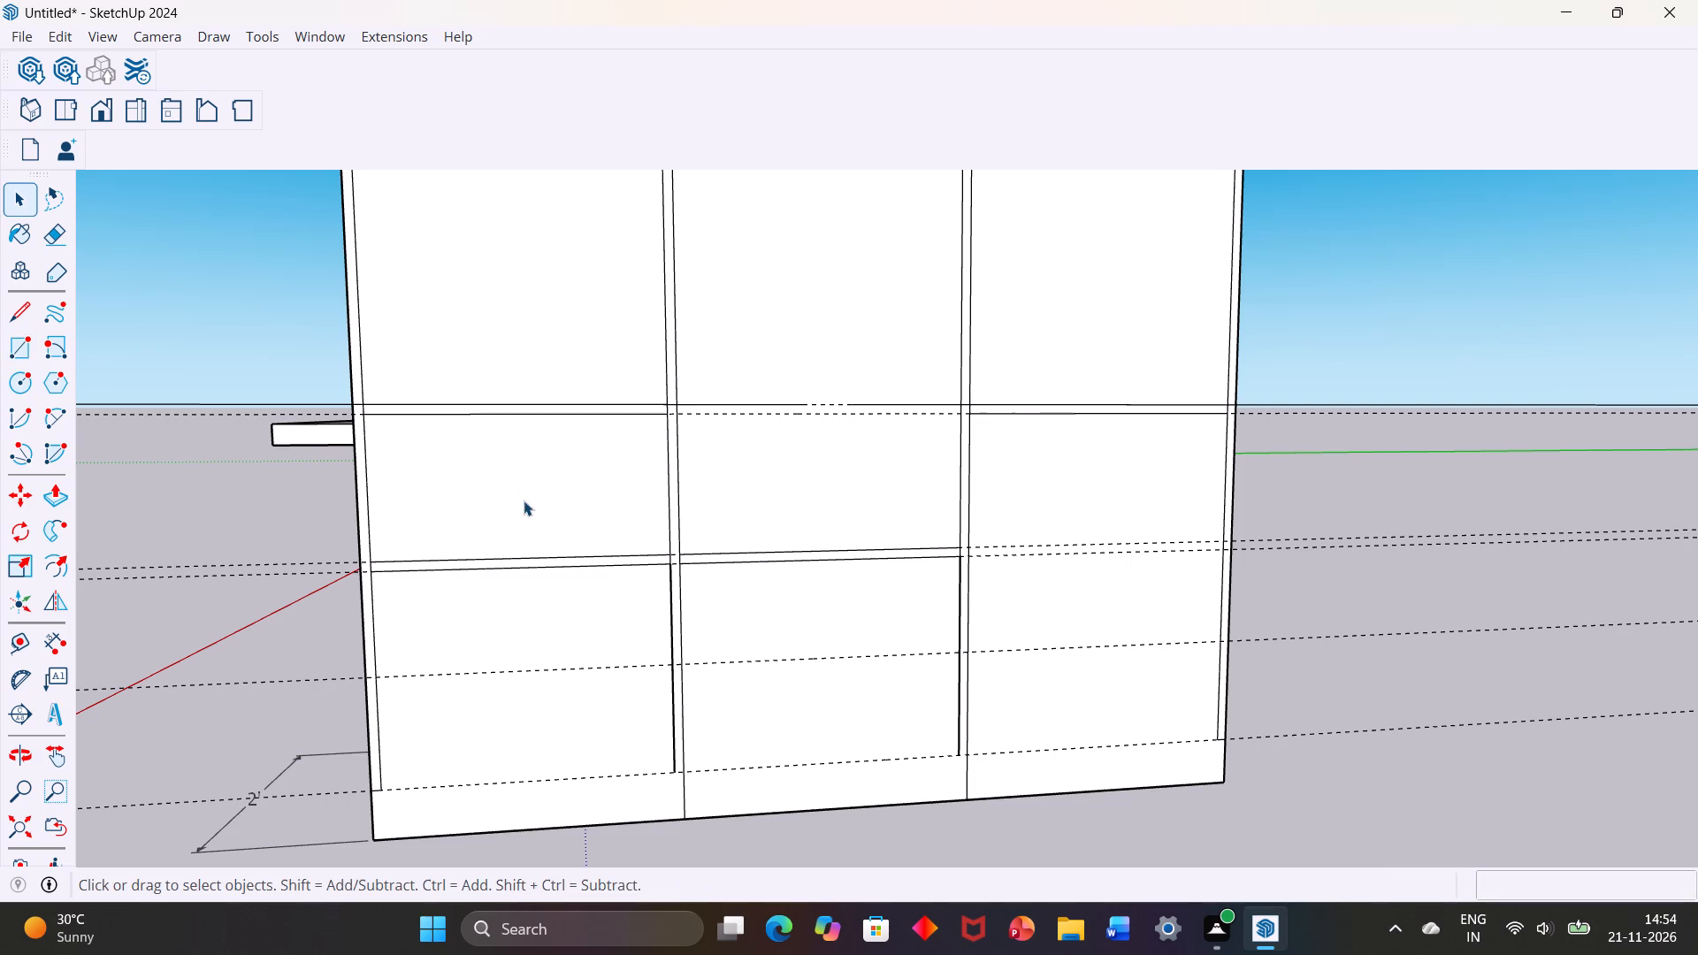
pyautogui.click(544, 566)
pyautogui.press('Delete')
pyautogui.scroll(-1, 531, 518)
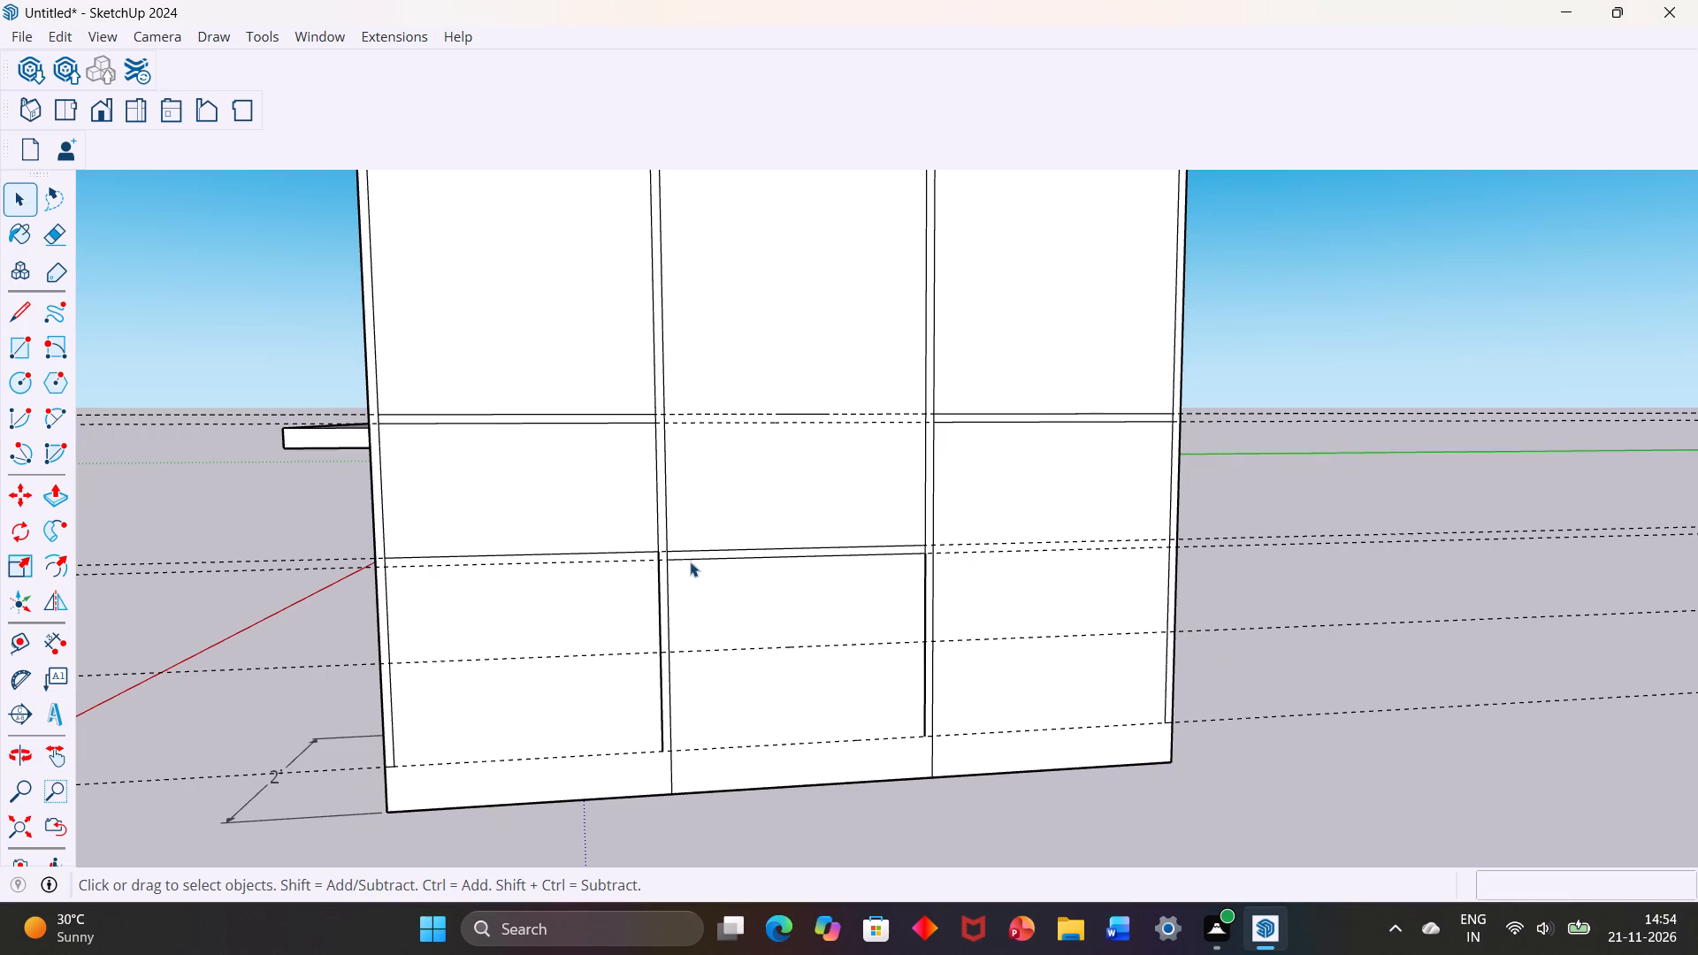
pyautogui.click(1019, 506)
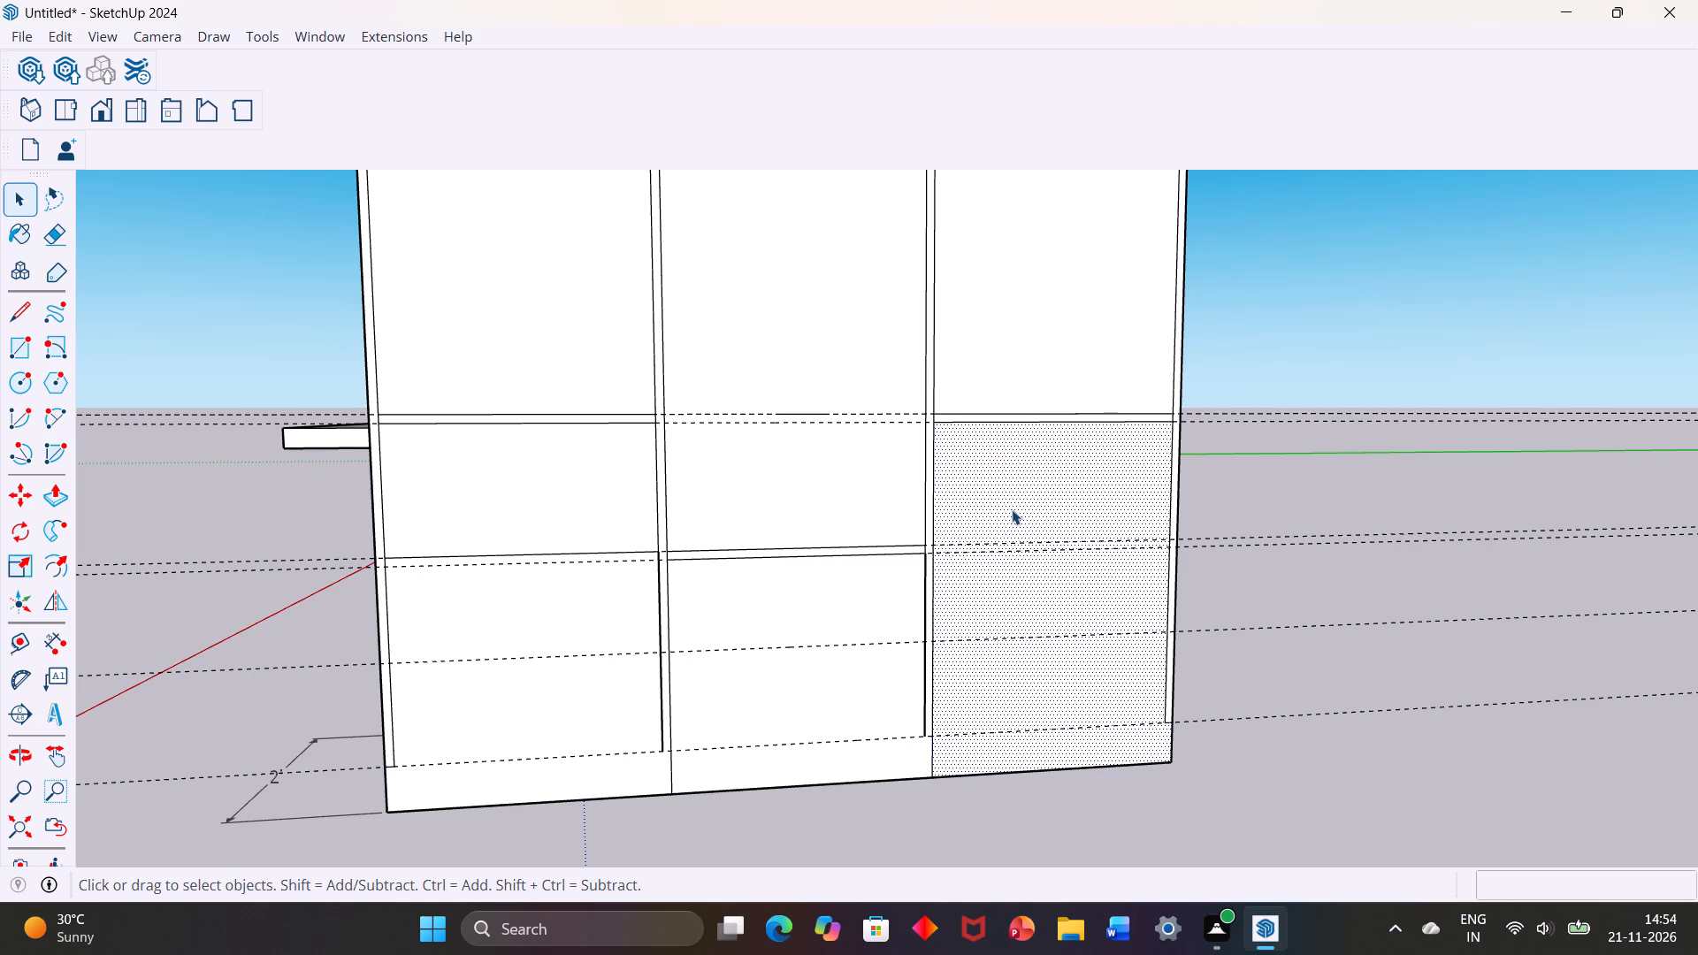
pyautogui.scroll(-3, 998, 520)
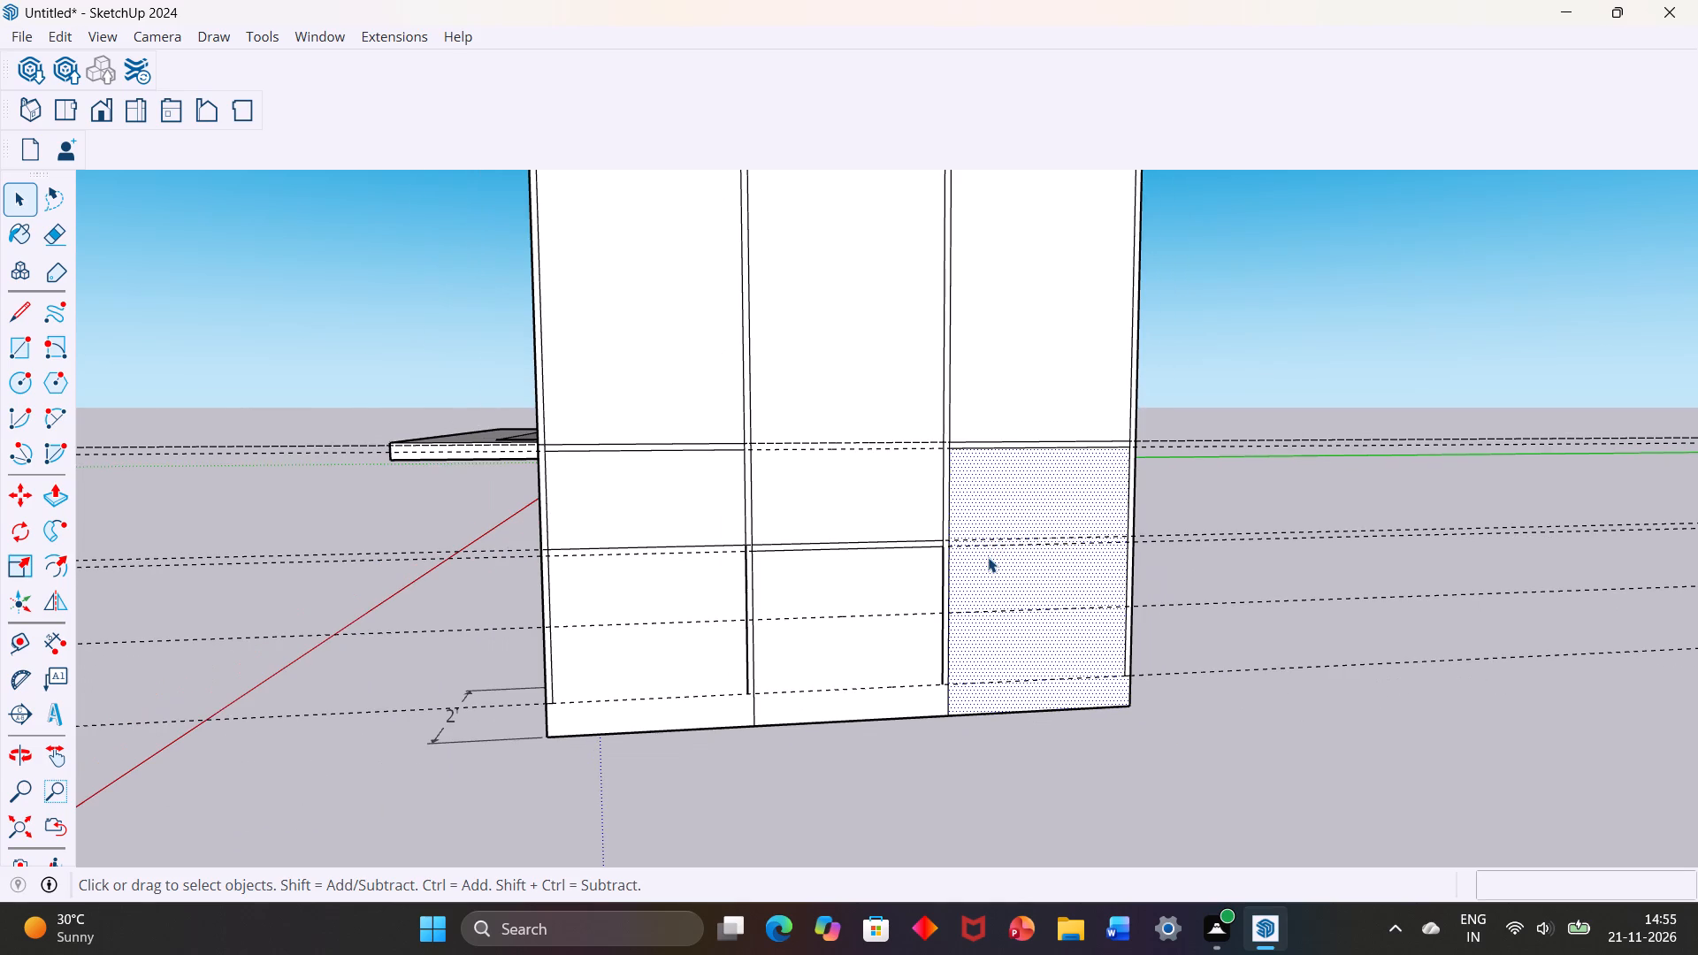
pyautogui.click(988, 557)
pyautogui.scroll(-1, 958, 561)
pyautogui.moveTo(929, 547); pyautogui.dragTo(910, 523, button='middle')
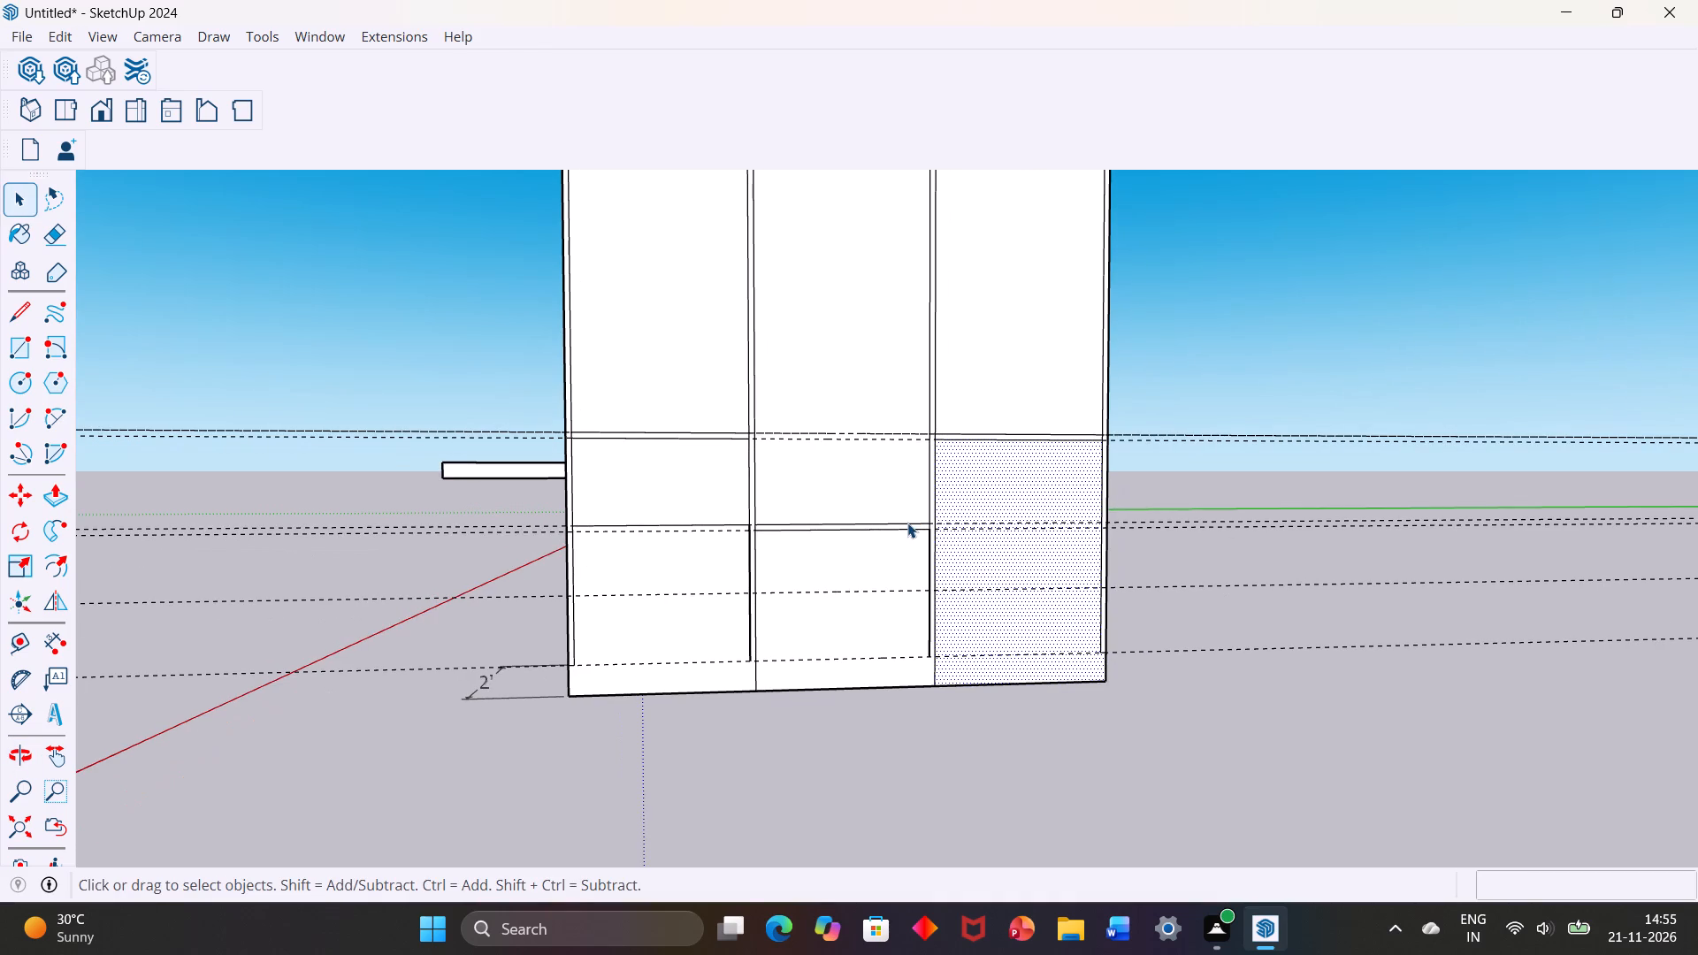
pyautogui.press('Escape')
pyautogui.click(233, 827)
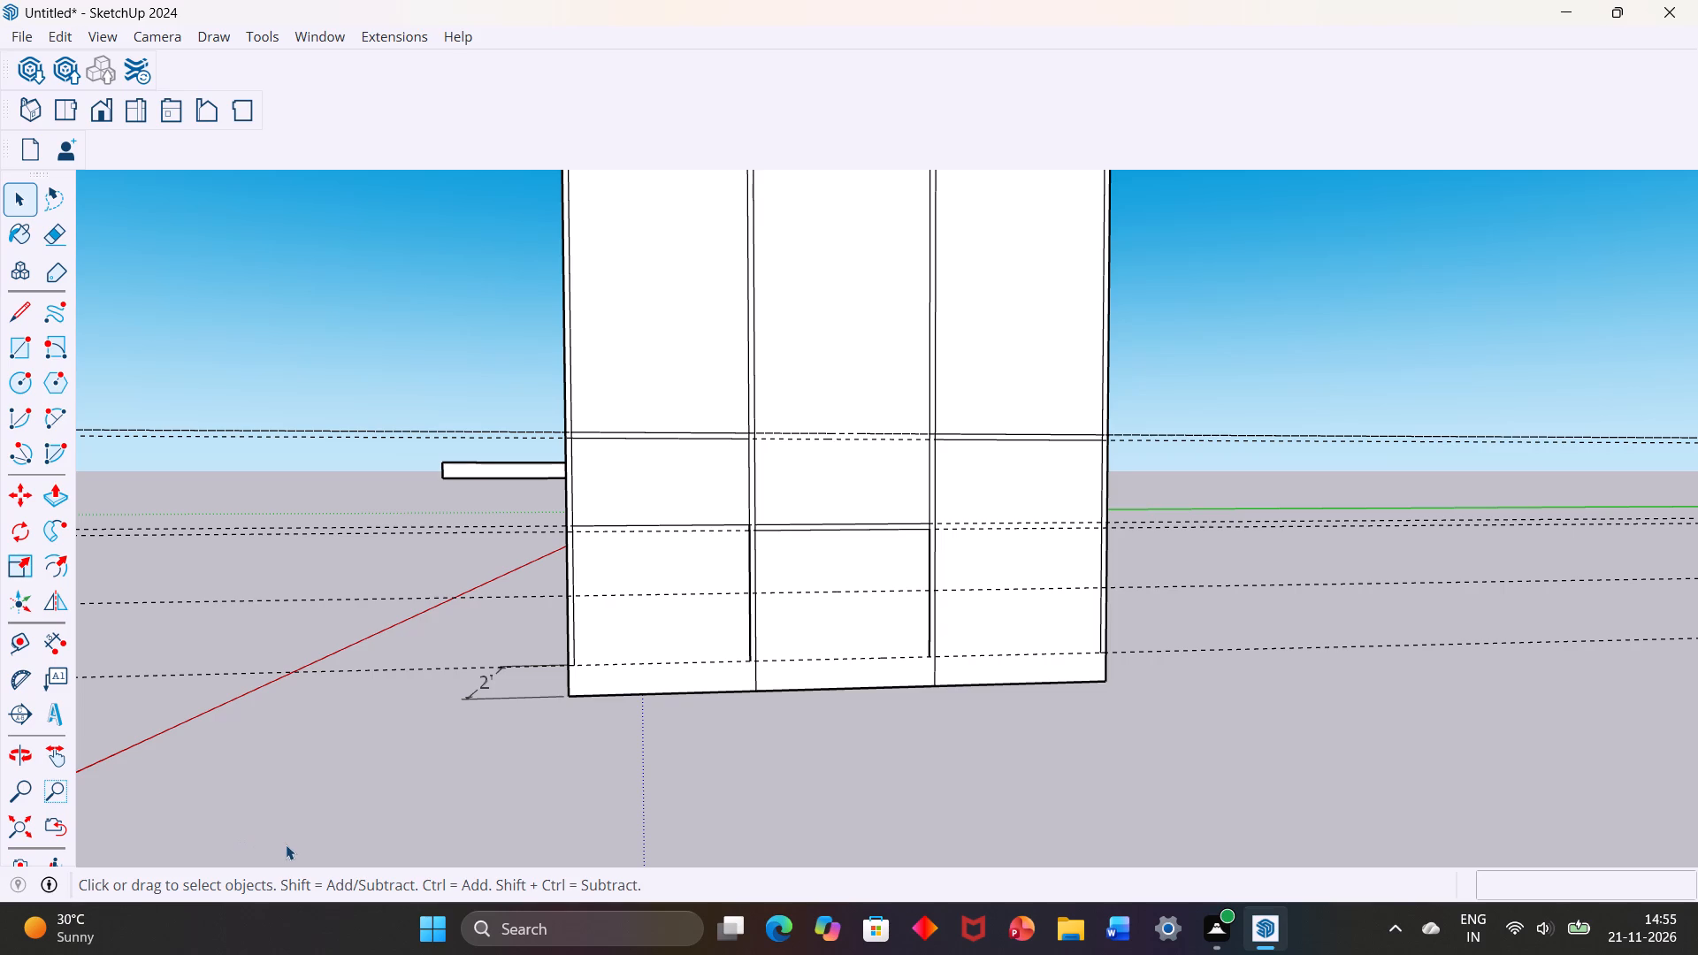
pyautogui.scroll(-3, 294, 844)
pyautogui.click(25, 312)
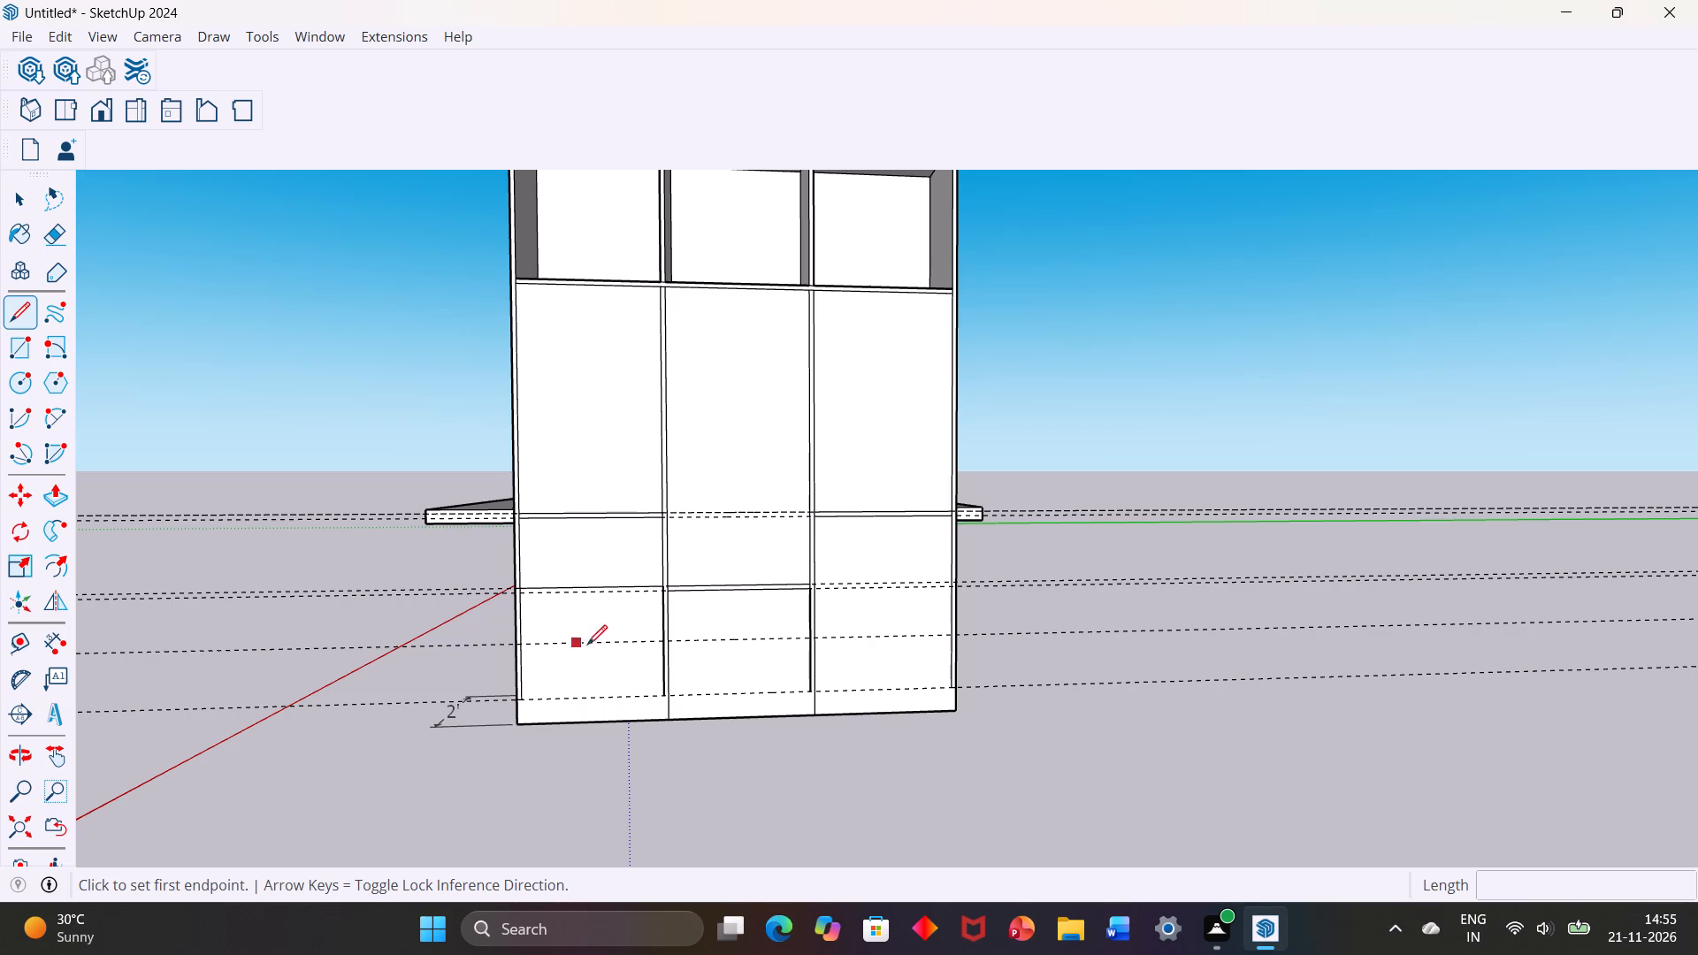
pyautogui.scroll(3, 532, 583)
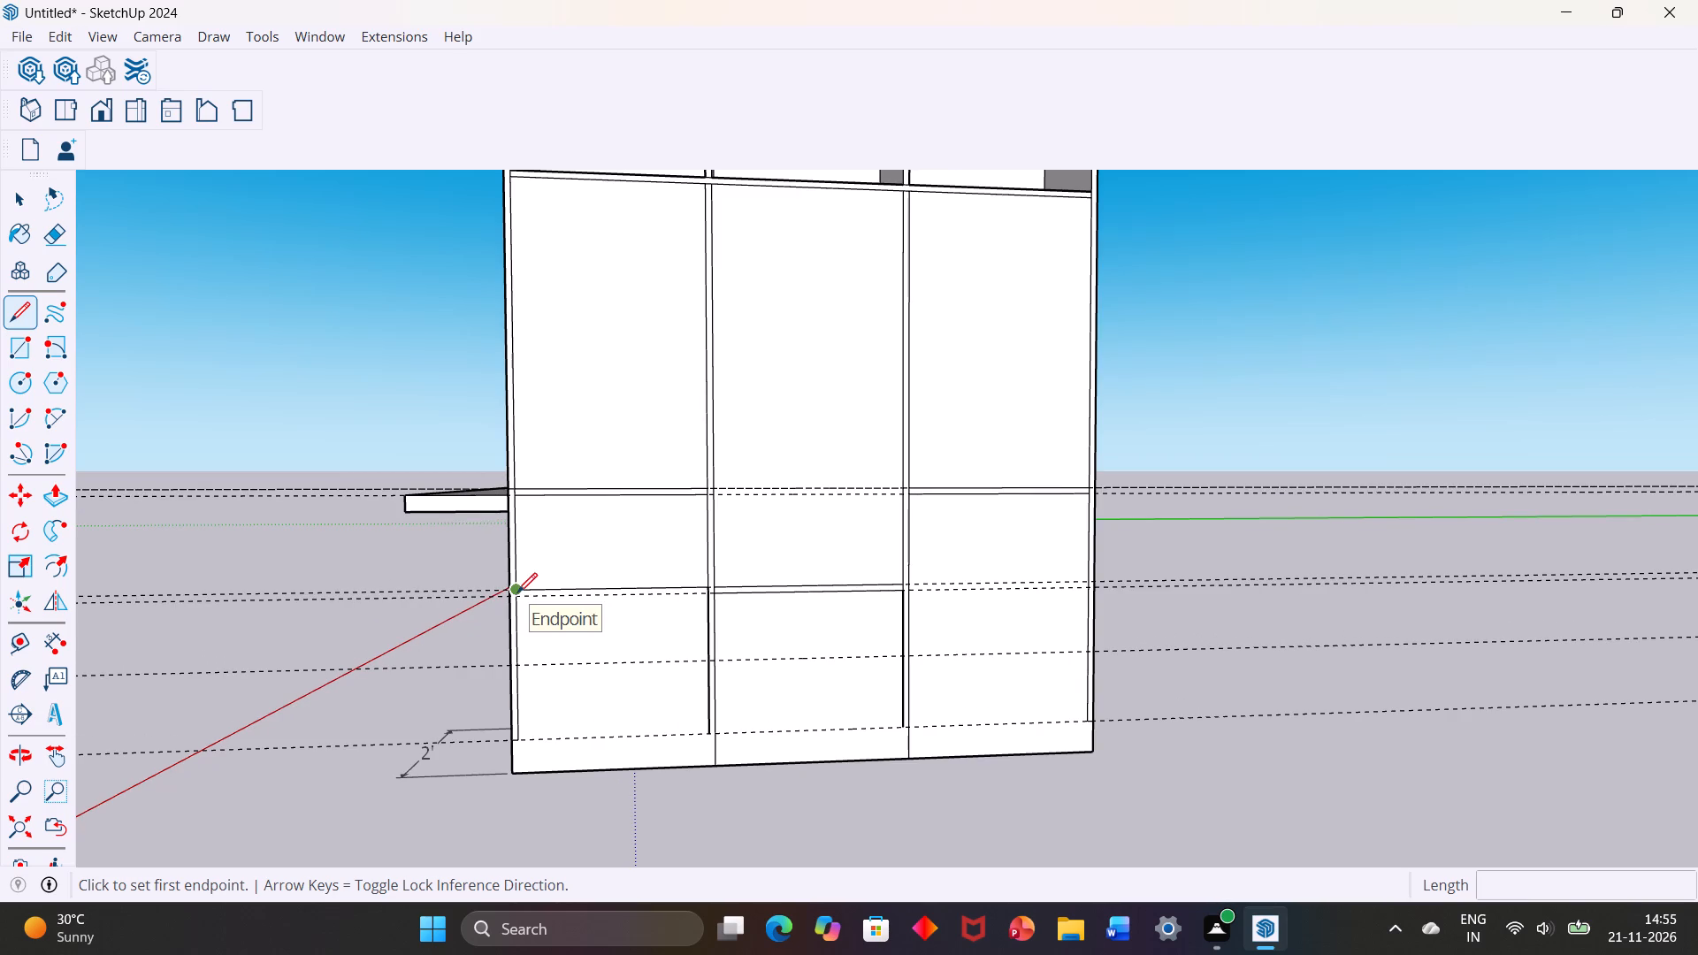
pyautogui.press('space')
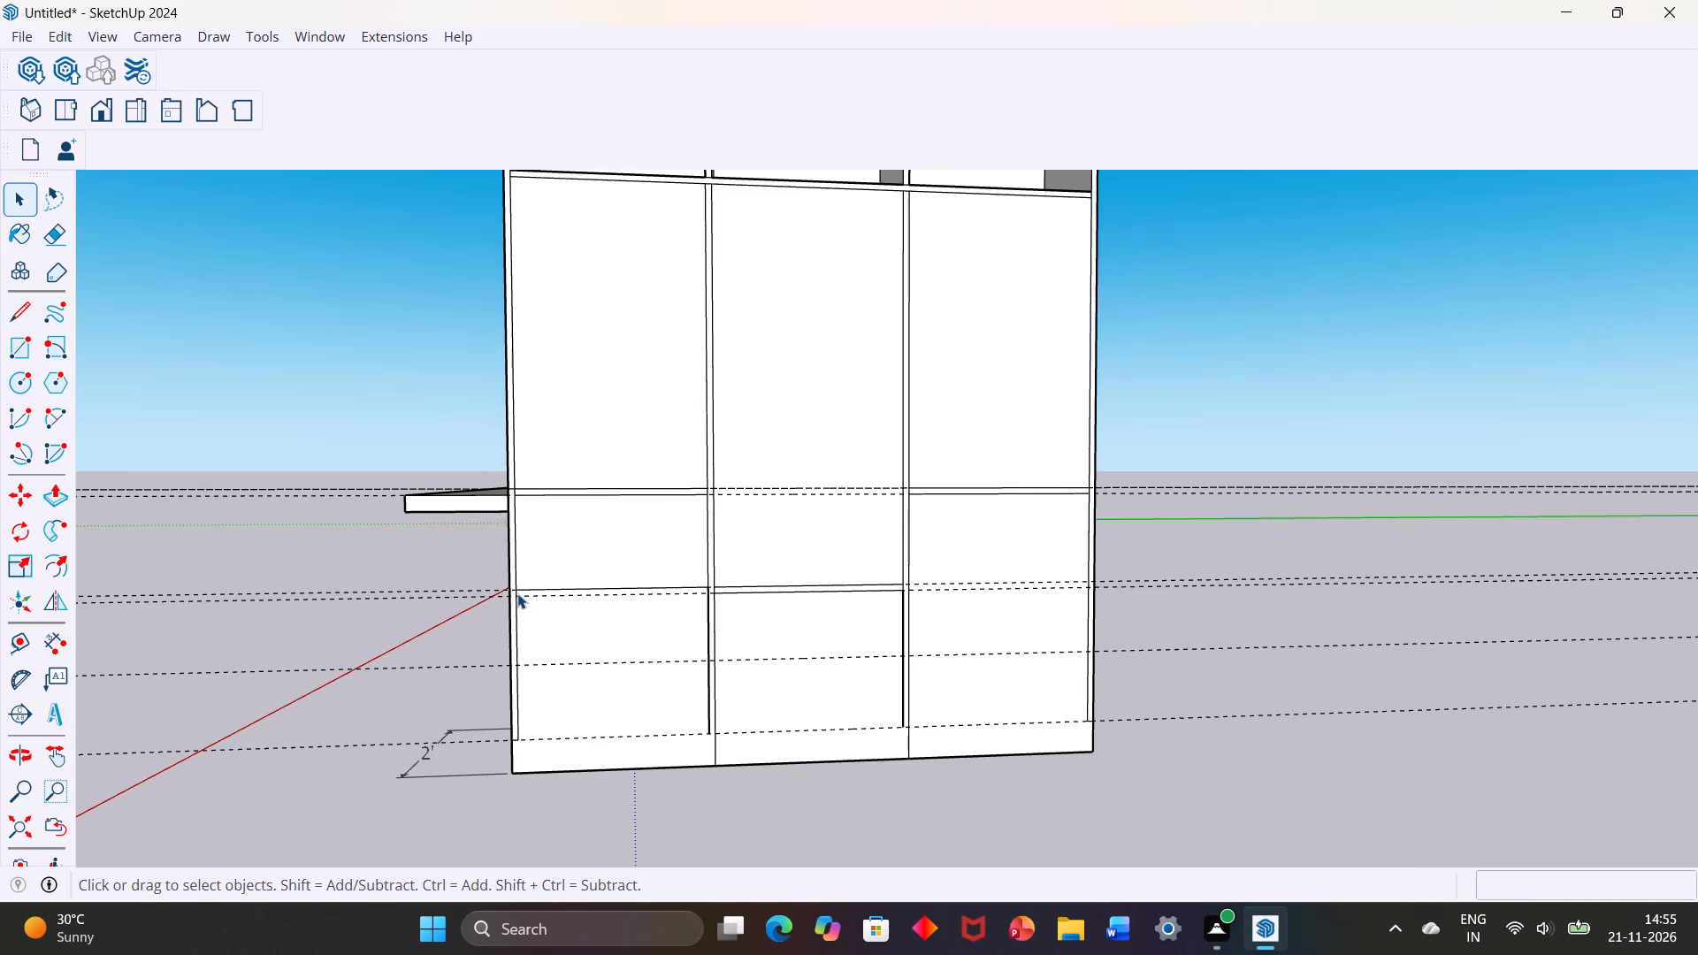
# Draw a 9" by 1' 10 1/2" rectangle down to the next guide in the lower bay nearest the 2' dimension.
pyautogui.click(7, 348)
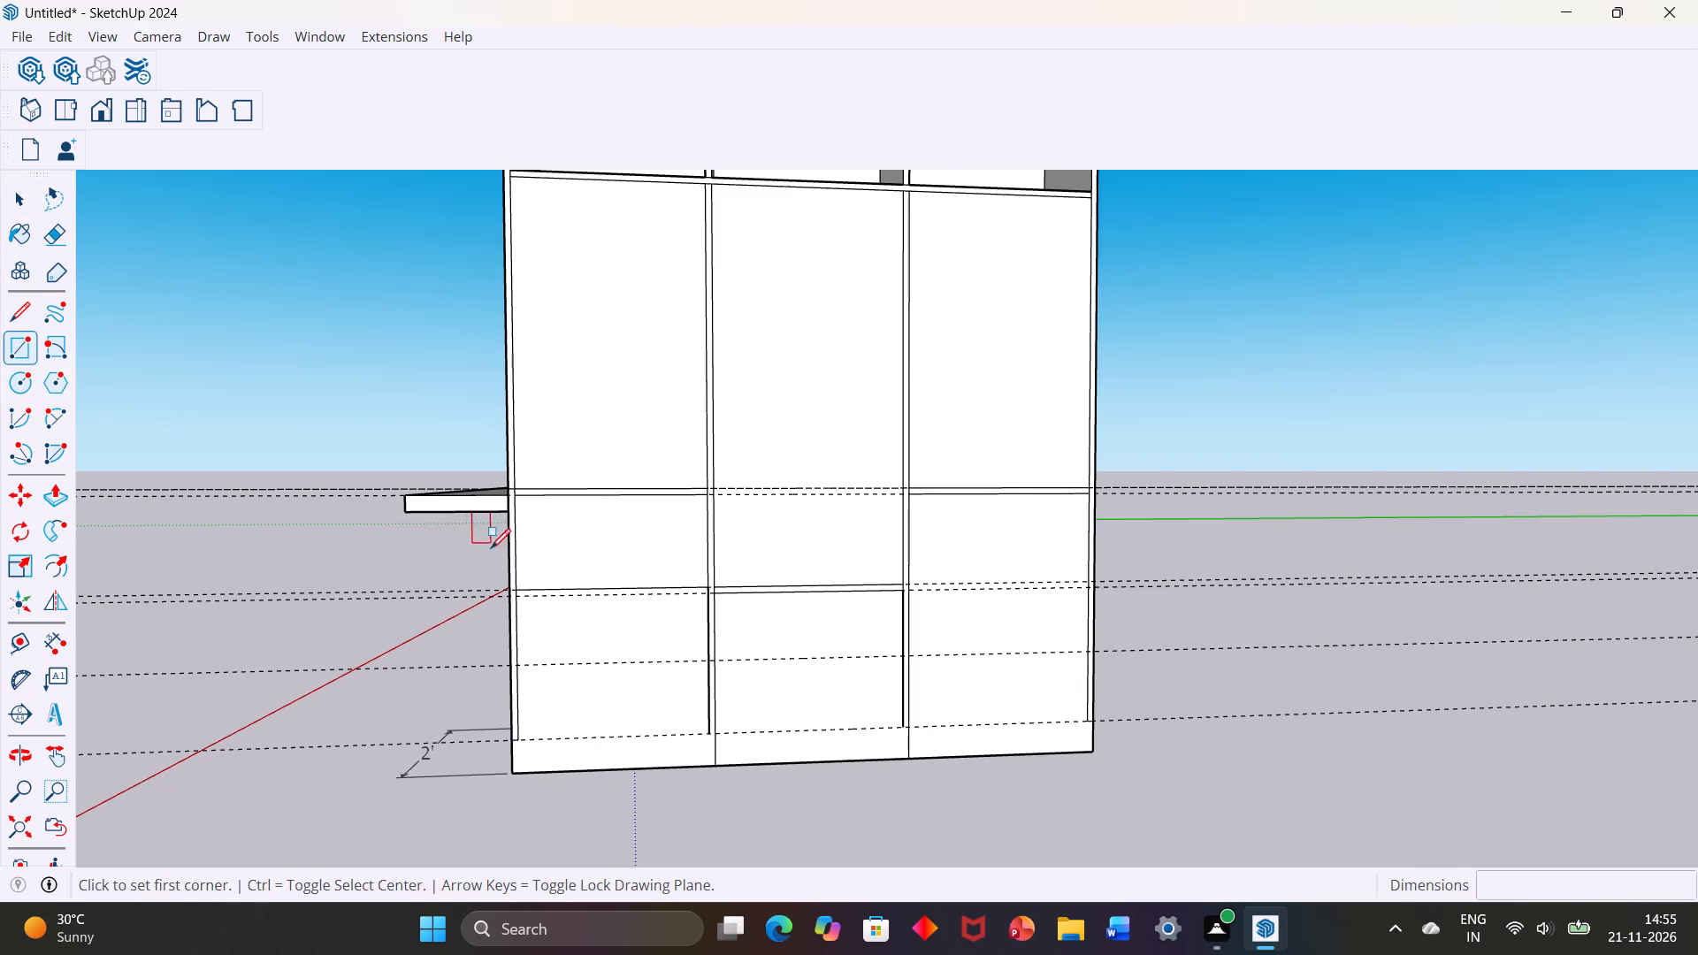
pyautogui.scroll(2, 565, 614)
pyautogui.scroll(-2, 547, 621)
pyautogui.scroll(3, 526, 591)
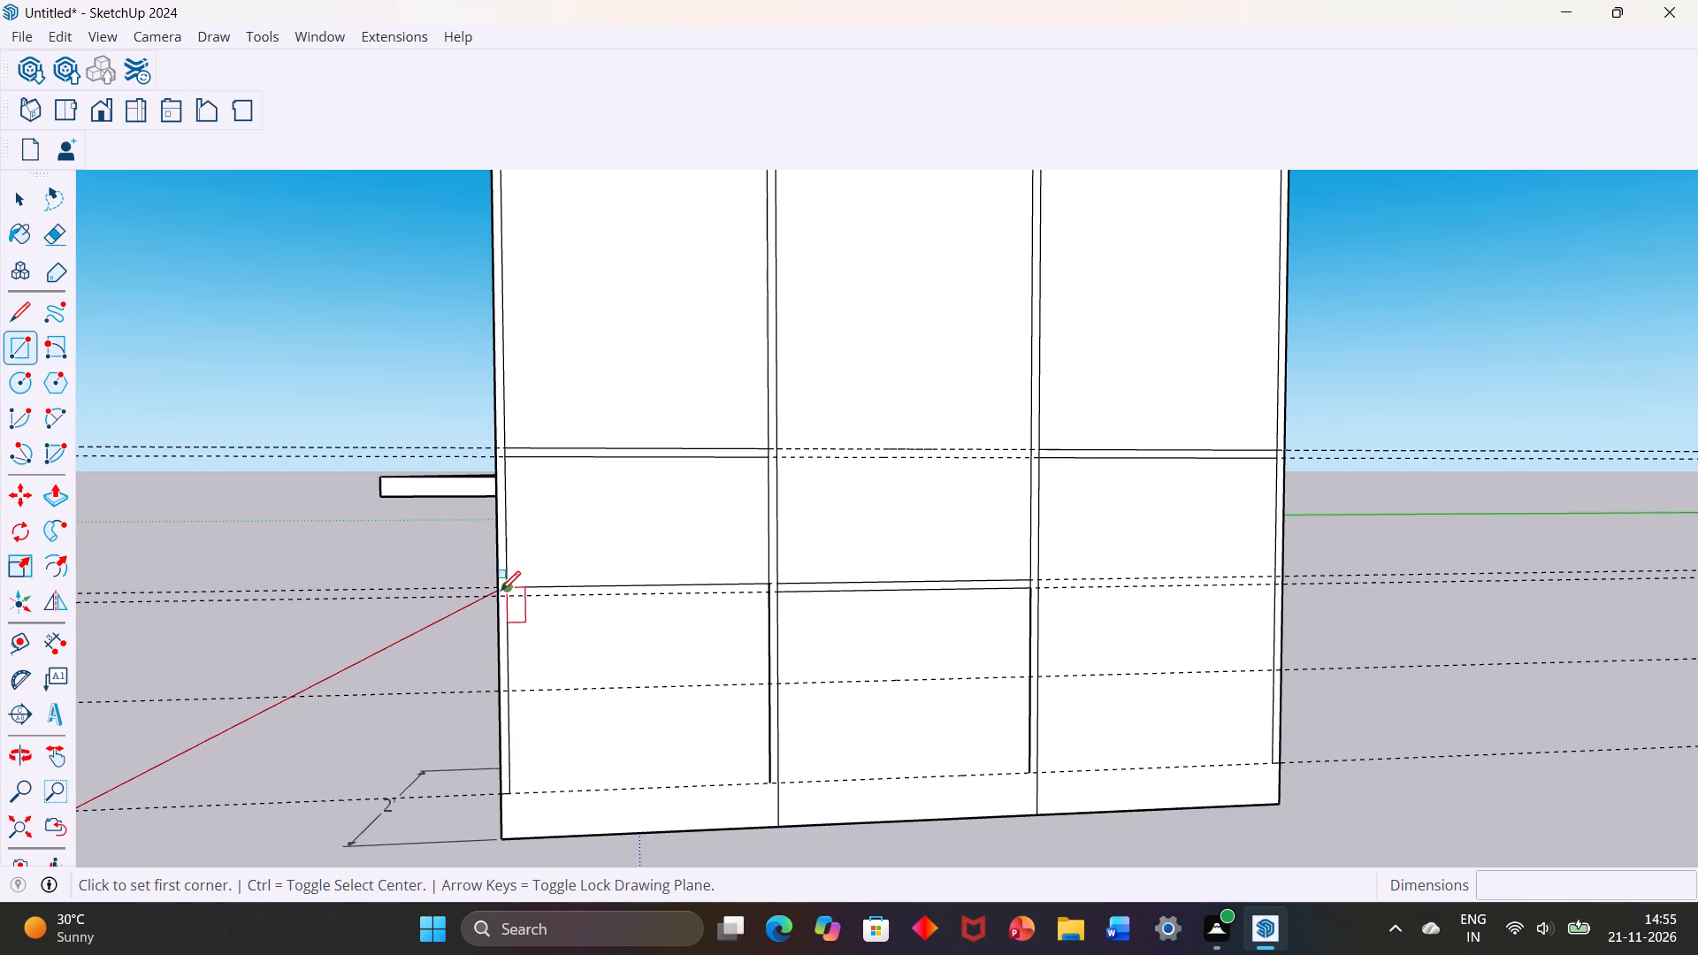
pyautogui.click(509, 586)
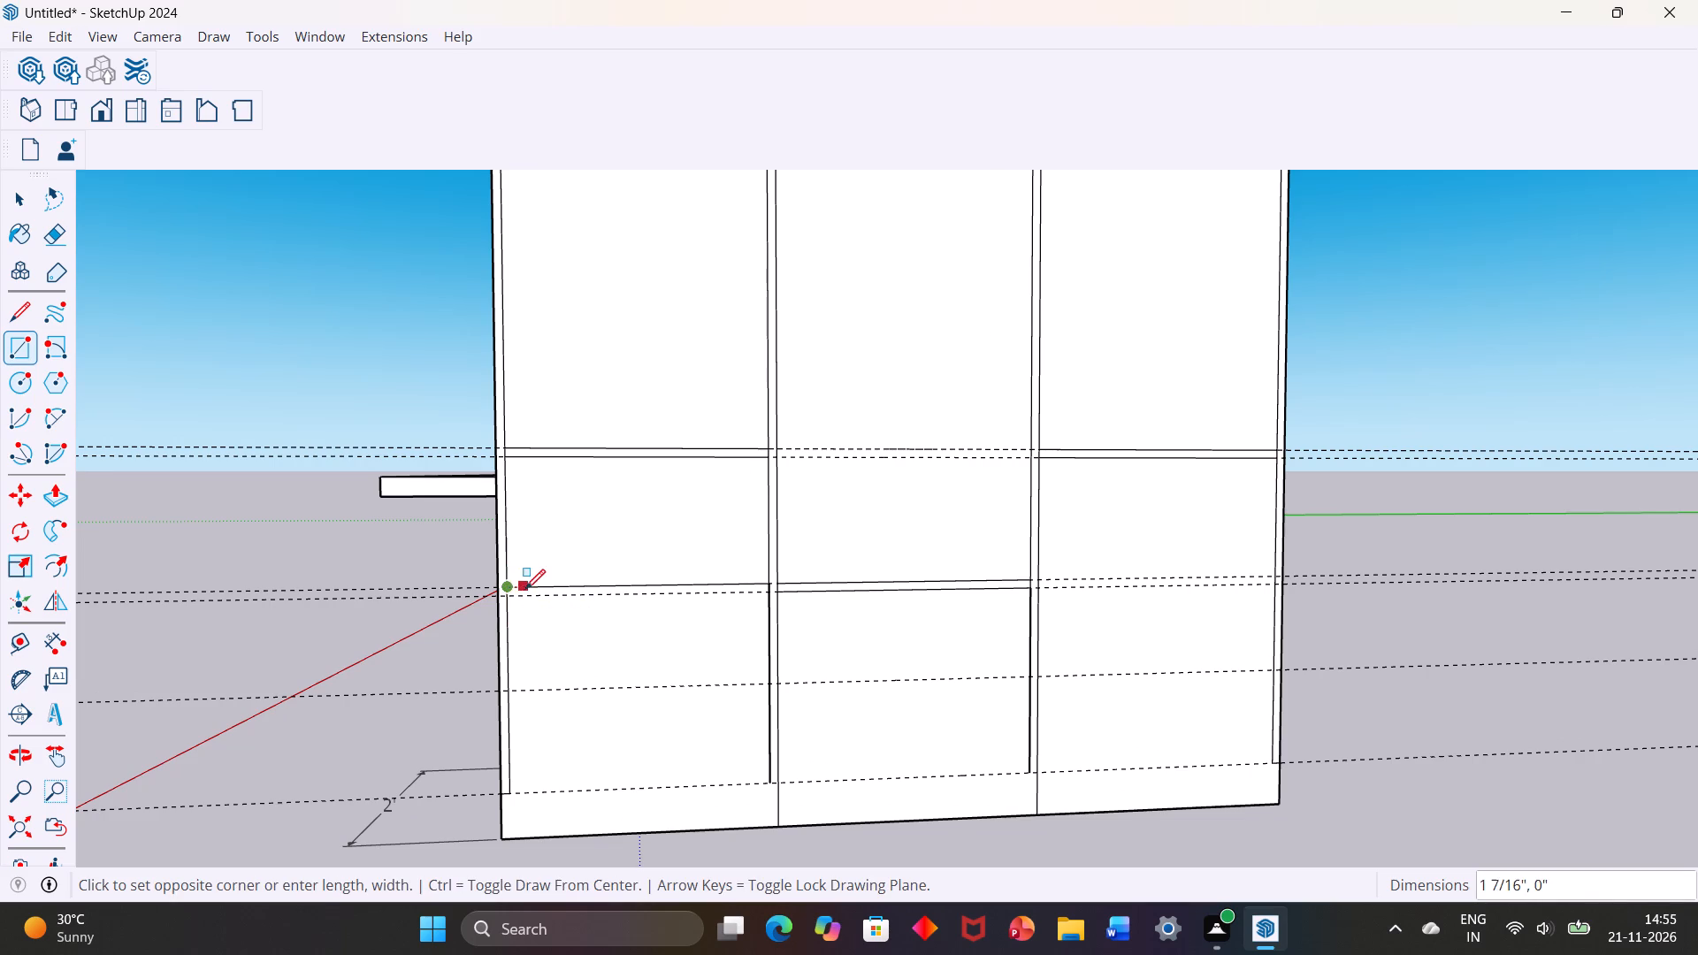
pyautogui.click(507, 586)
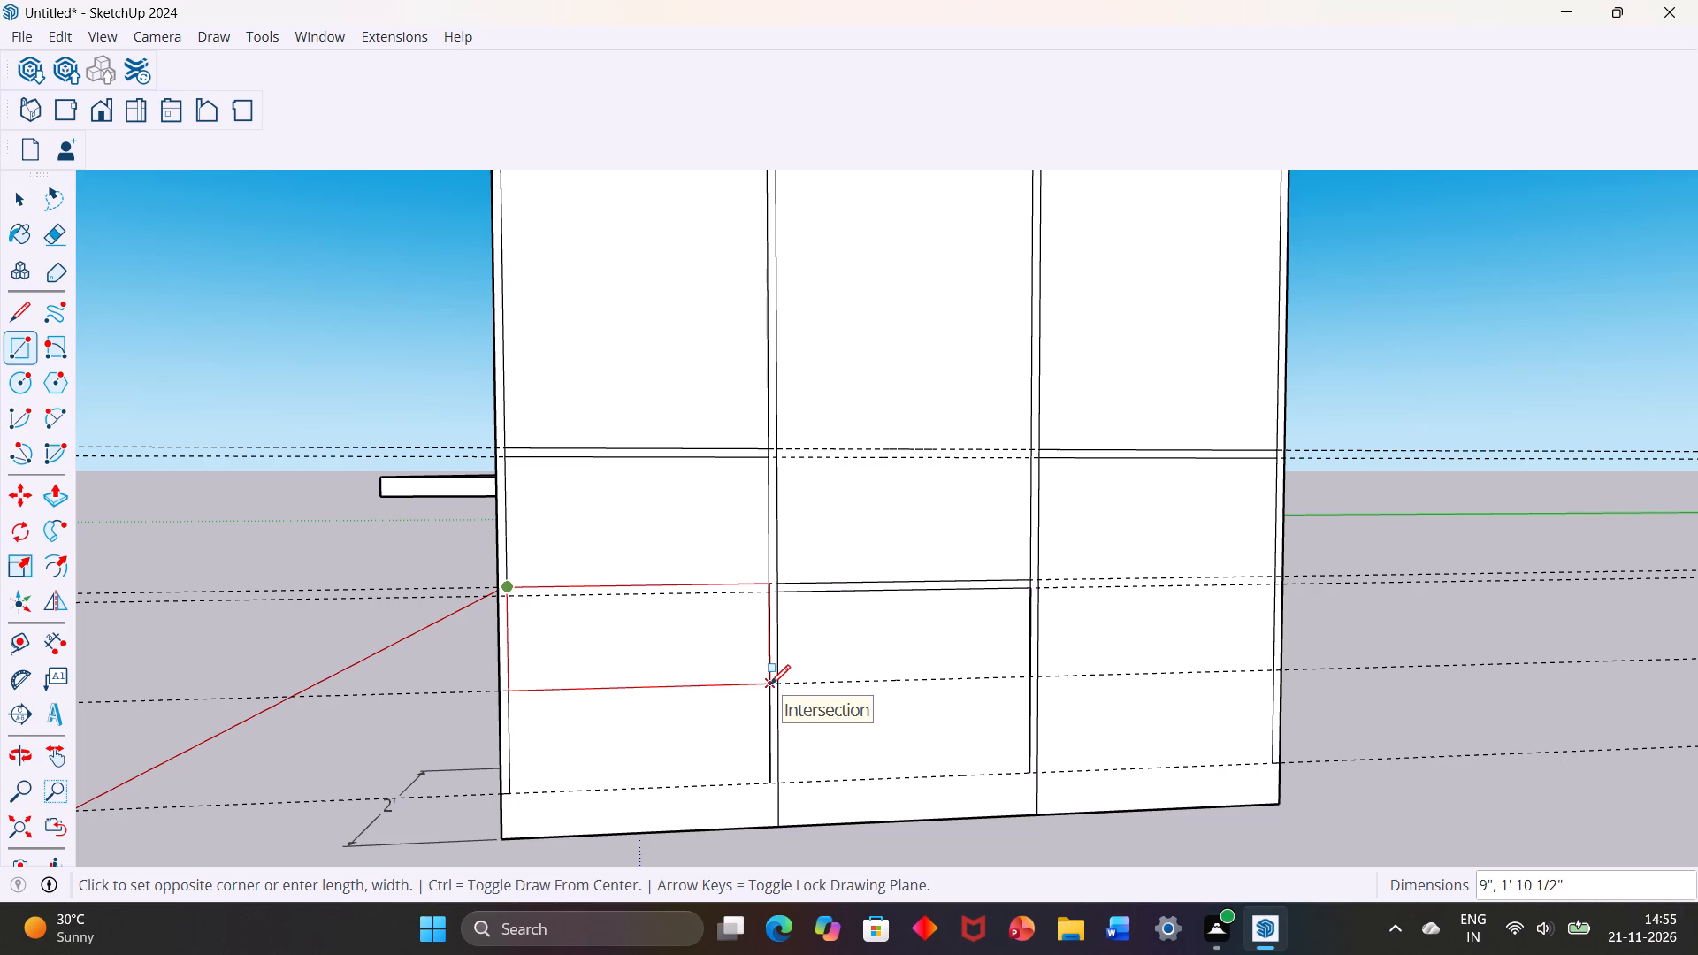
pyautogui.click(770, 684)
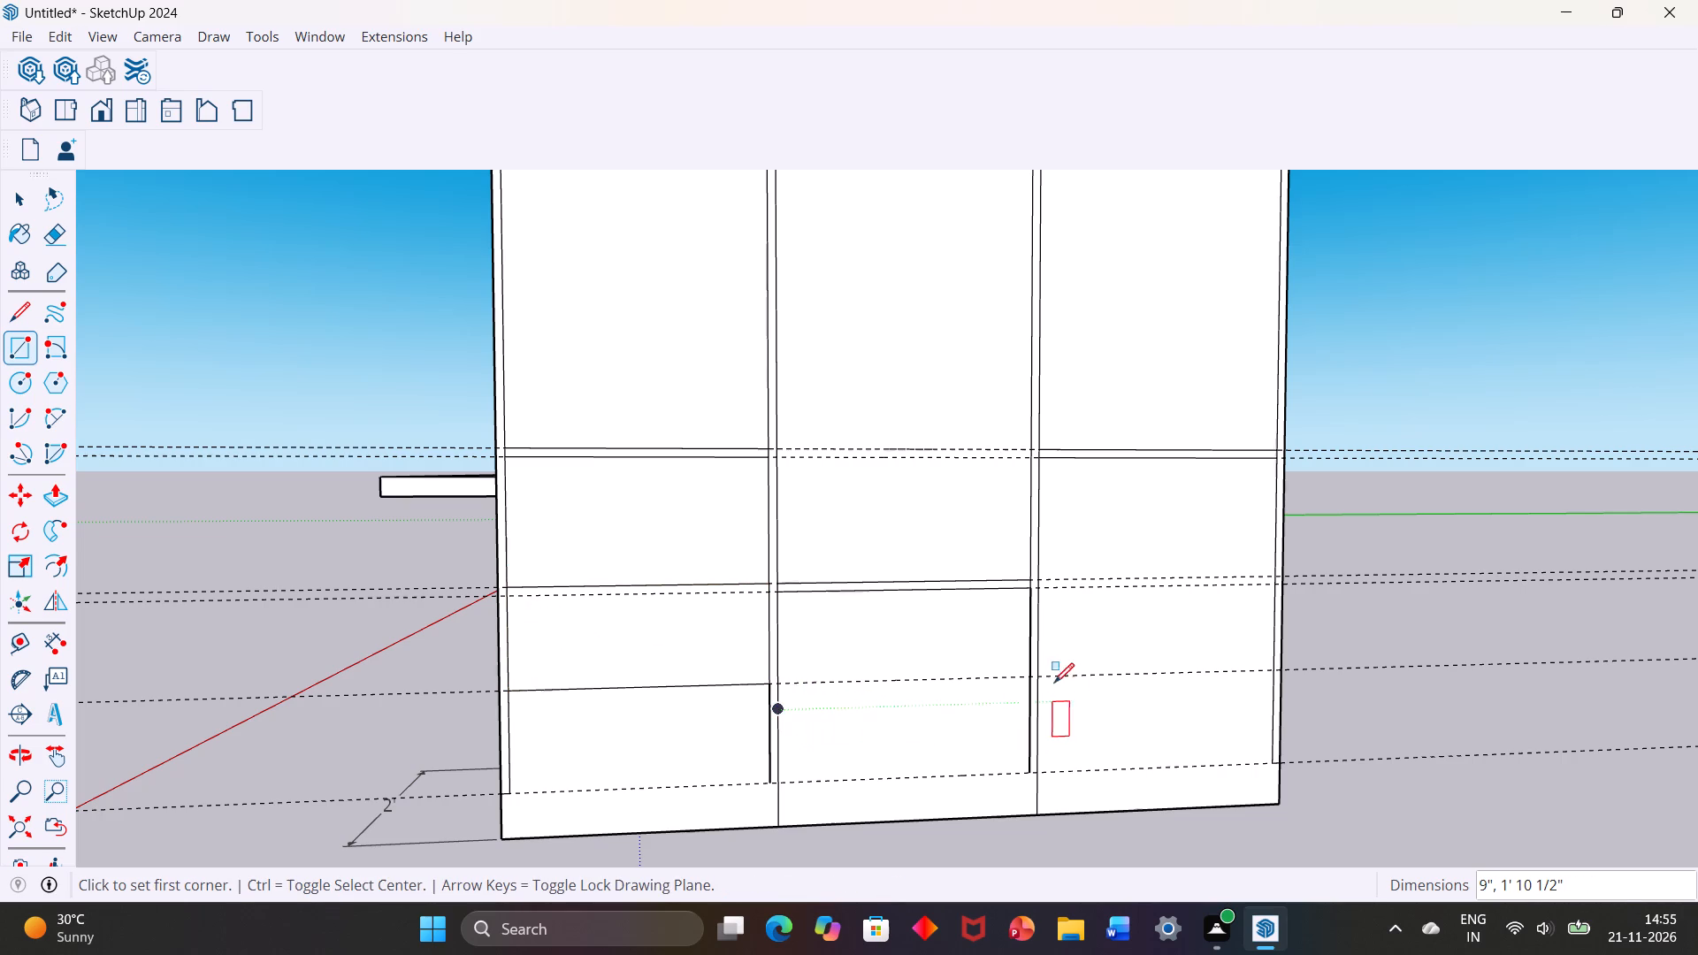
# Draw a 9" by 1' 11 1/4" rectangle down to the same guide in the lower bay farthest from the 2' dimension.
pyautogui.click(1038, 580)
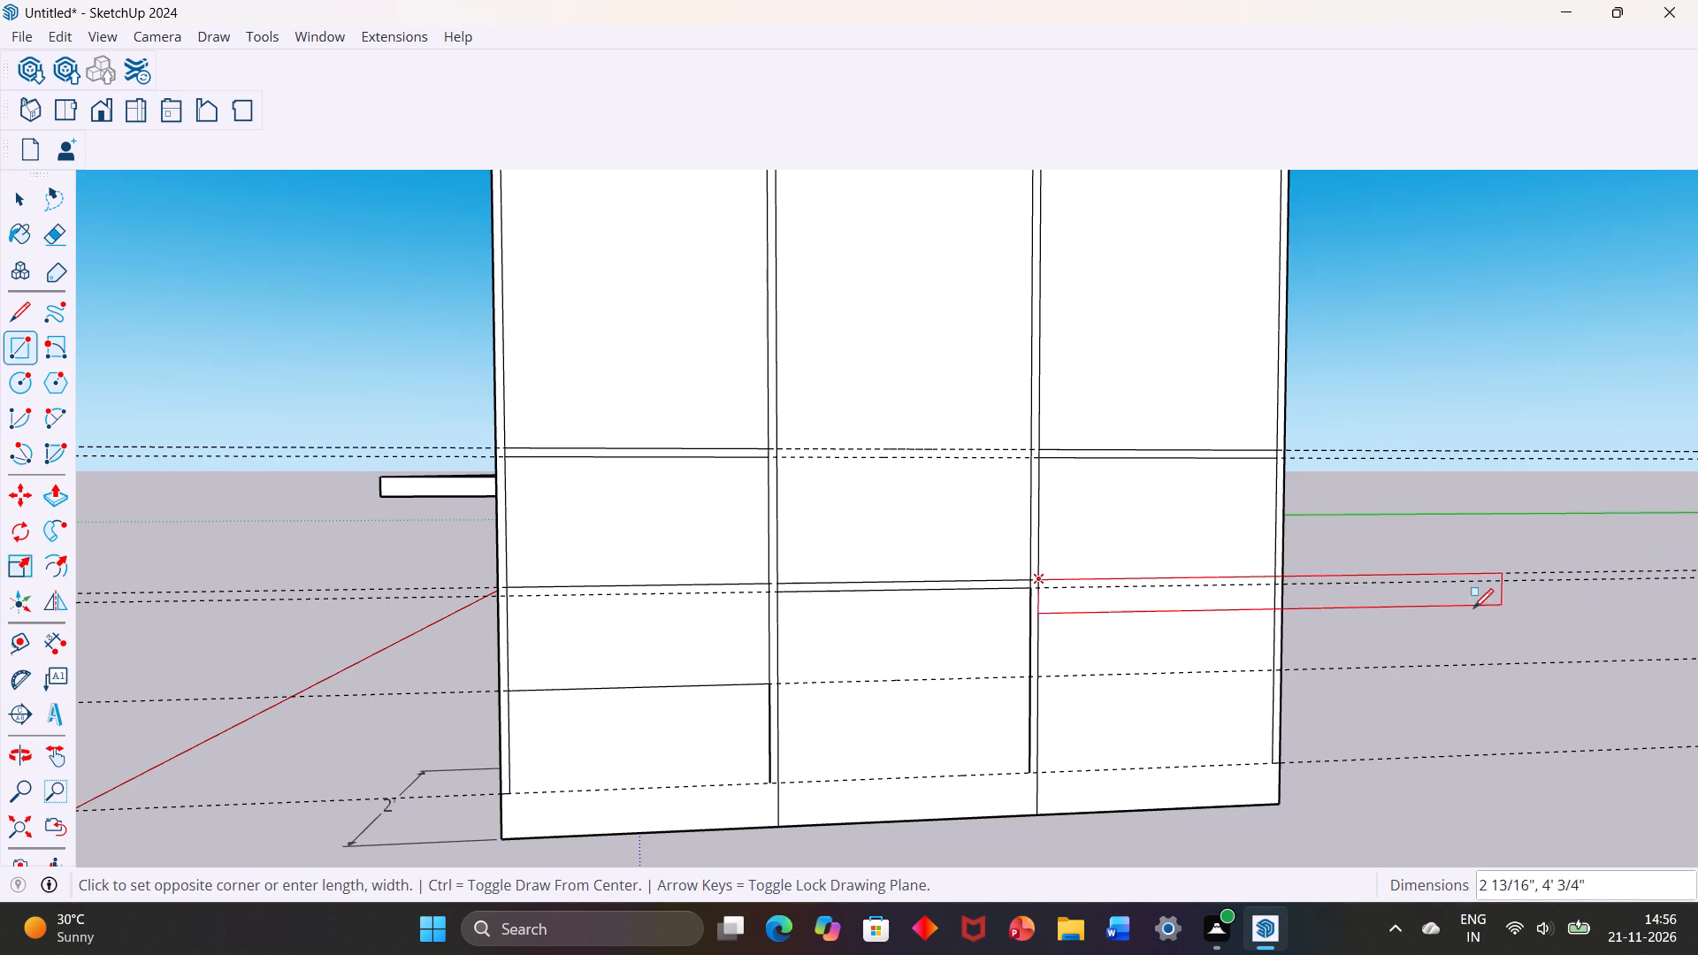
pyautogui.scroll(2, 1271, 675)
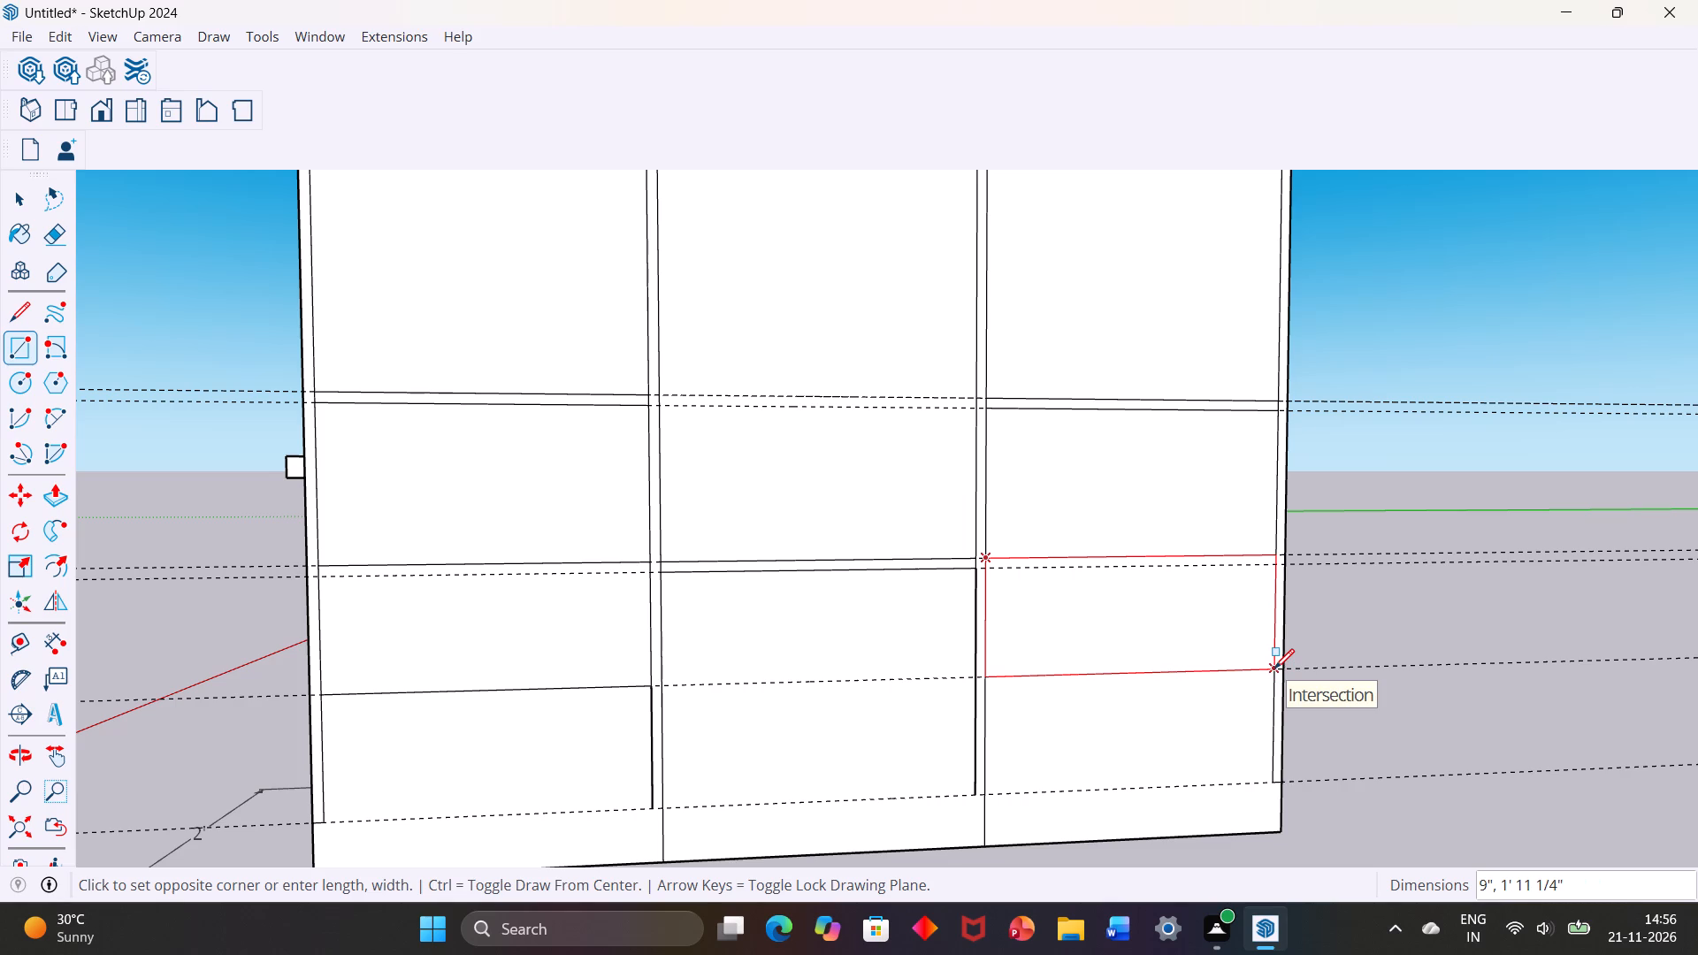
pyautogui.click(1274, 668)
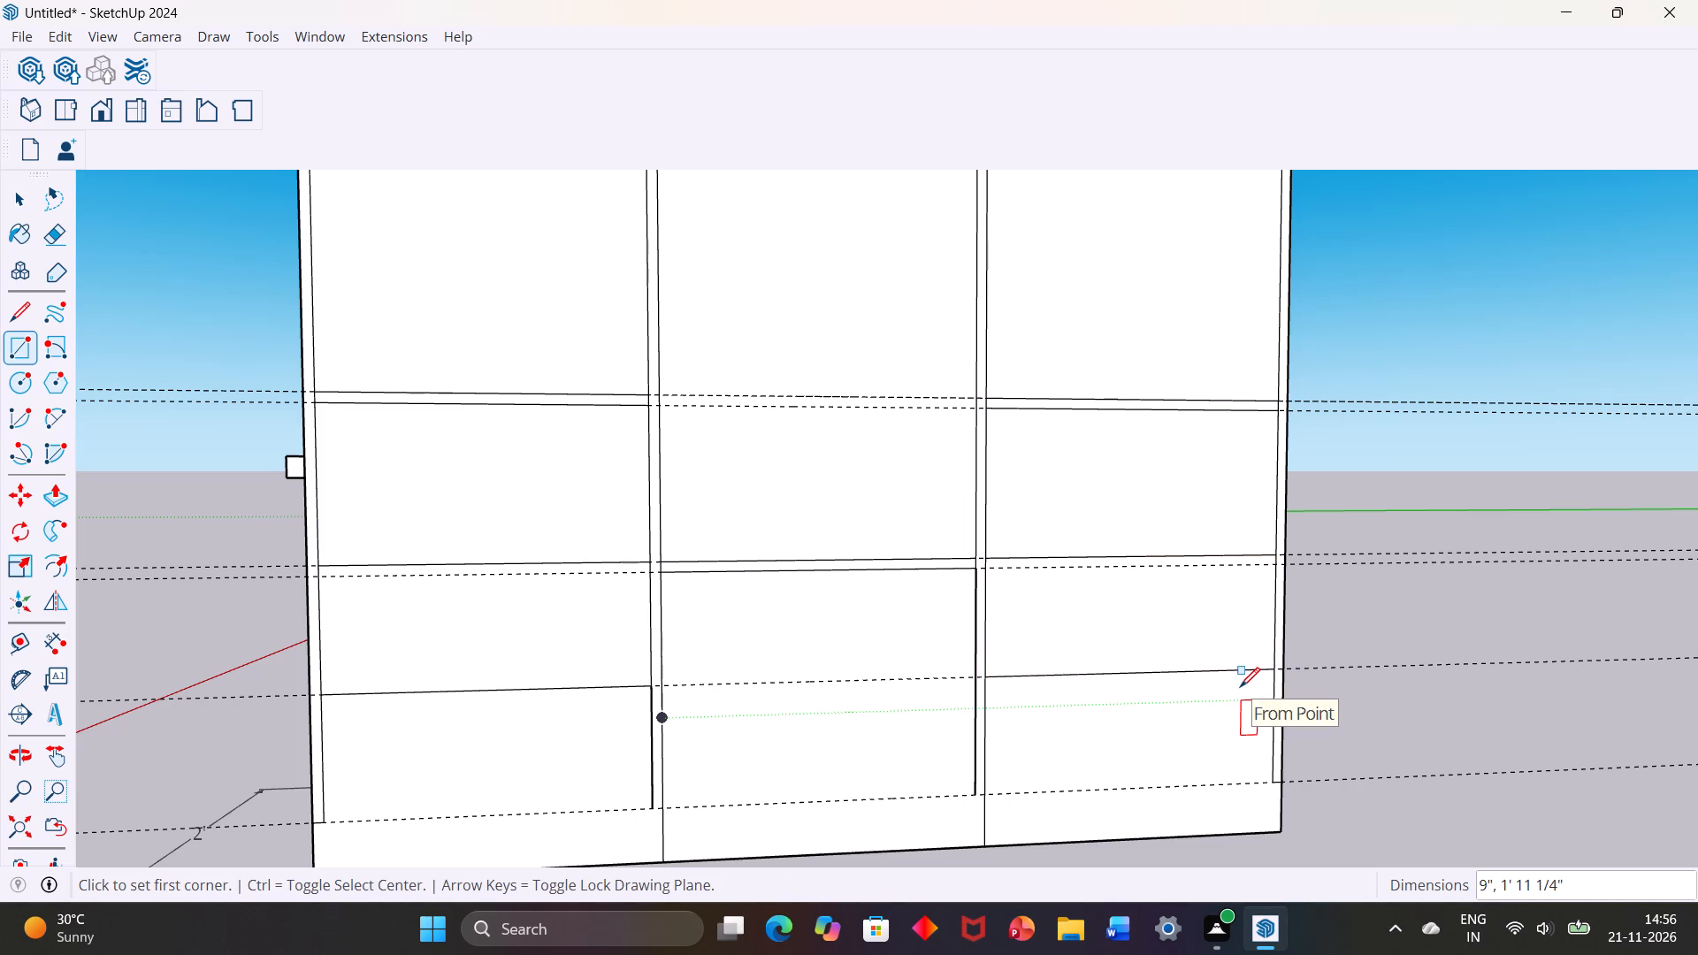
pyautogui.press('space')
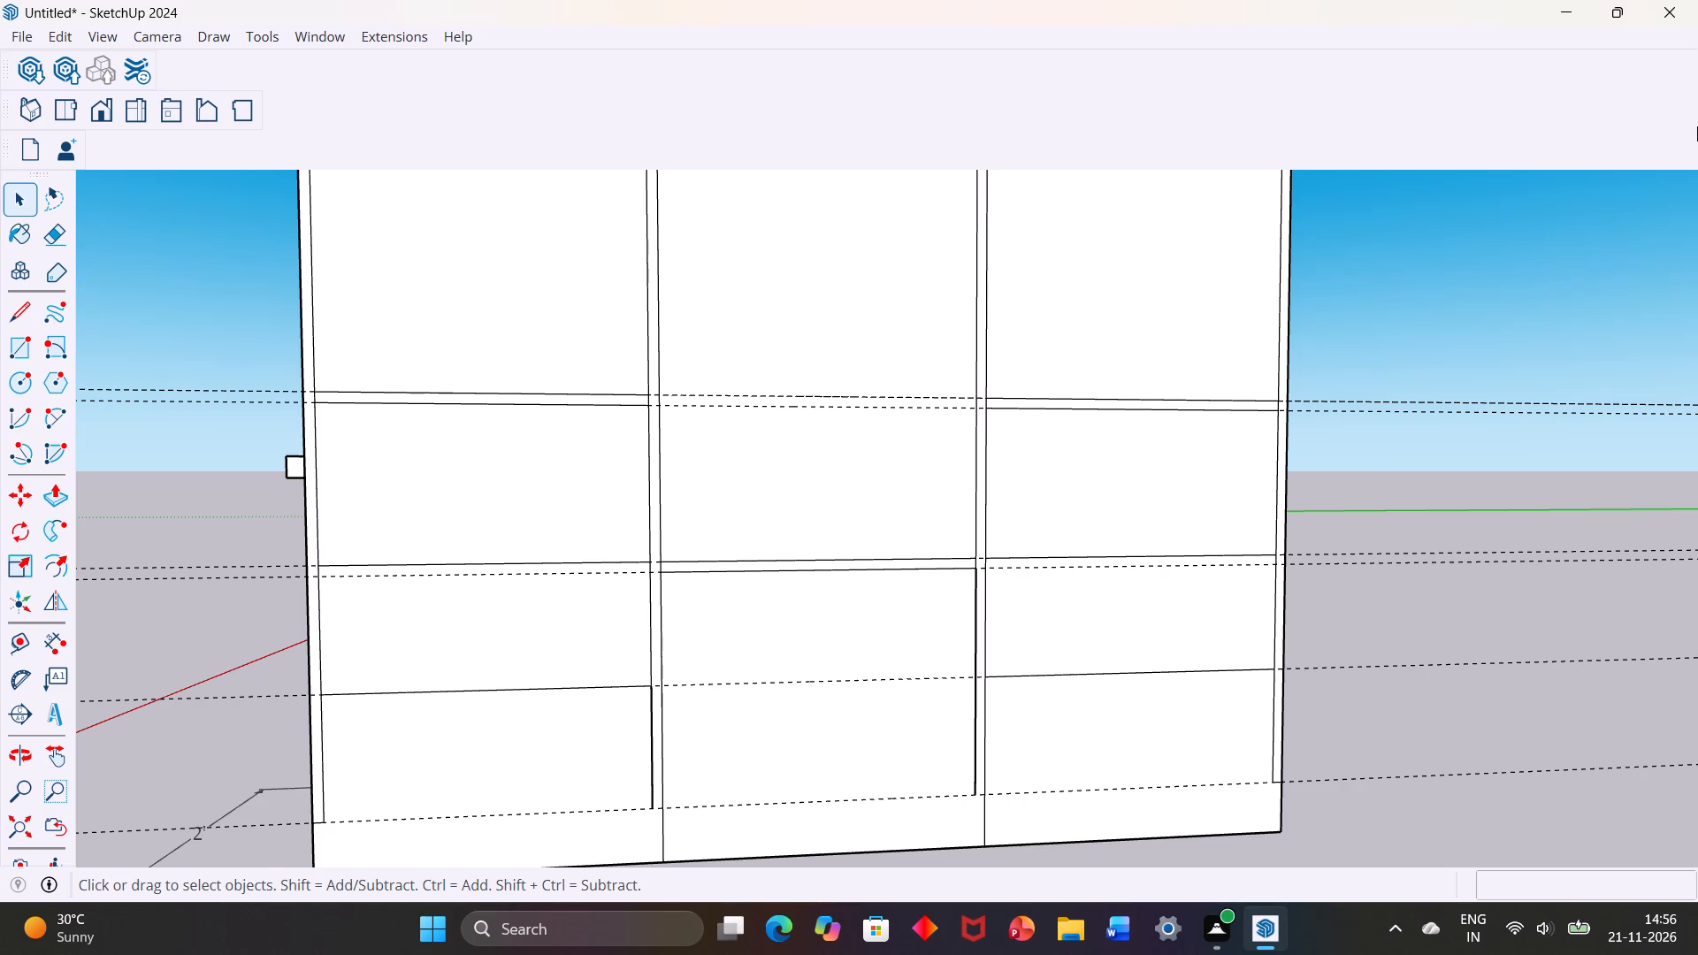
# Erase all the horizontal guide lines crossing the cabinet front except the lowest one near the base.
pyautogui.click(53, 235)
pyautogui.moveTo(170, 330); pyautogui.dragTo(174, 575)
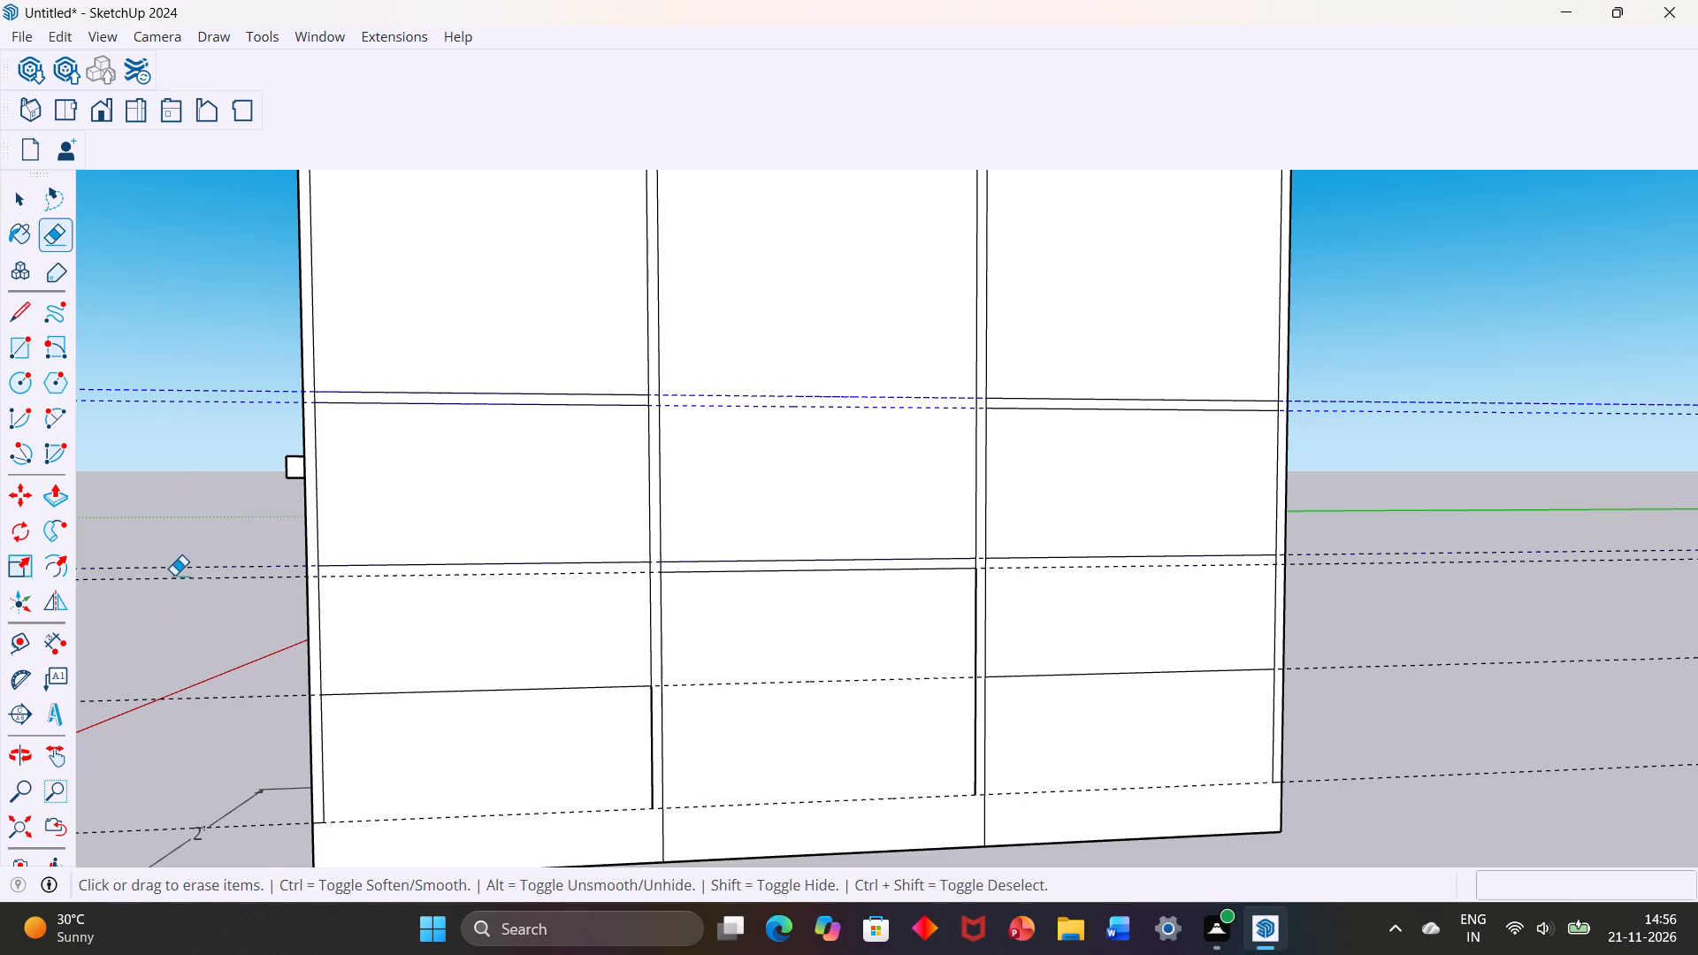
pyautogui.moveTo(174, 575); pyautogui.dragTo(180, 782)
pyautogui.scroll(-6, 156, 631)
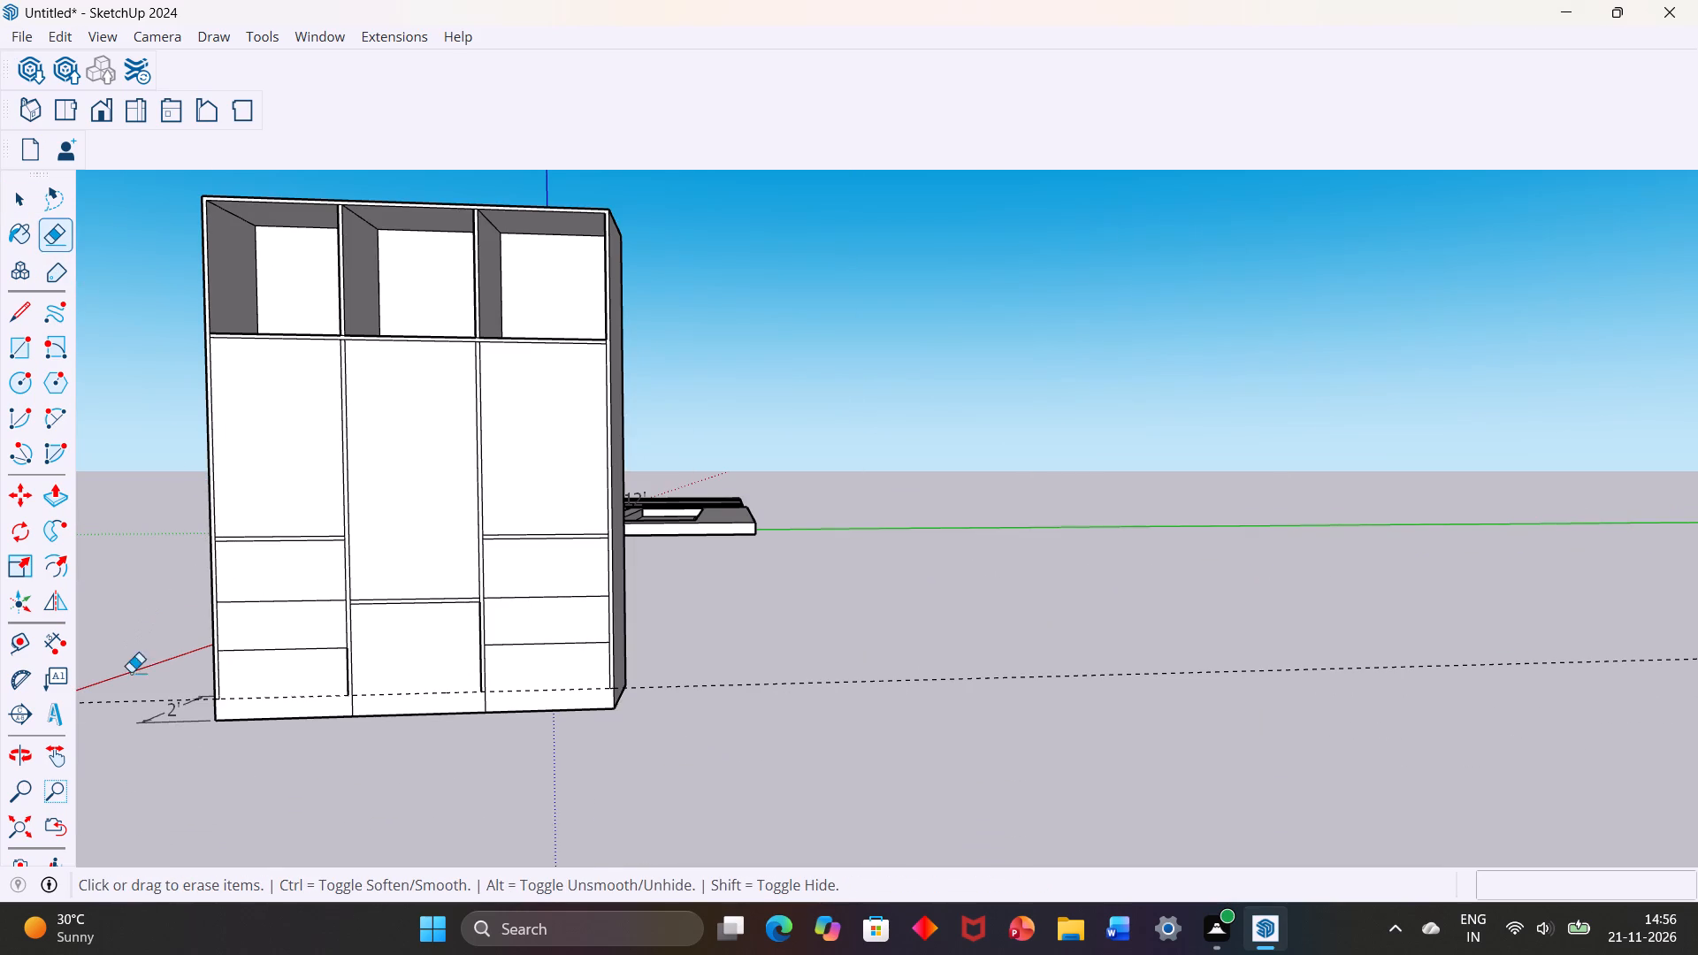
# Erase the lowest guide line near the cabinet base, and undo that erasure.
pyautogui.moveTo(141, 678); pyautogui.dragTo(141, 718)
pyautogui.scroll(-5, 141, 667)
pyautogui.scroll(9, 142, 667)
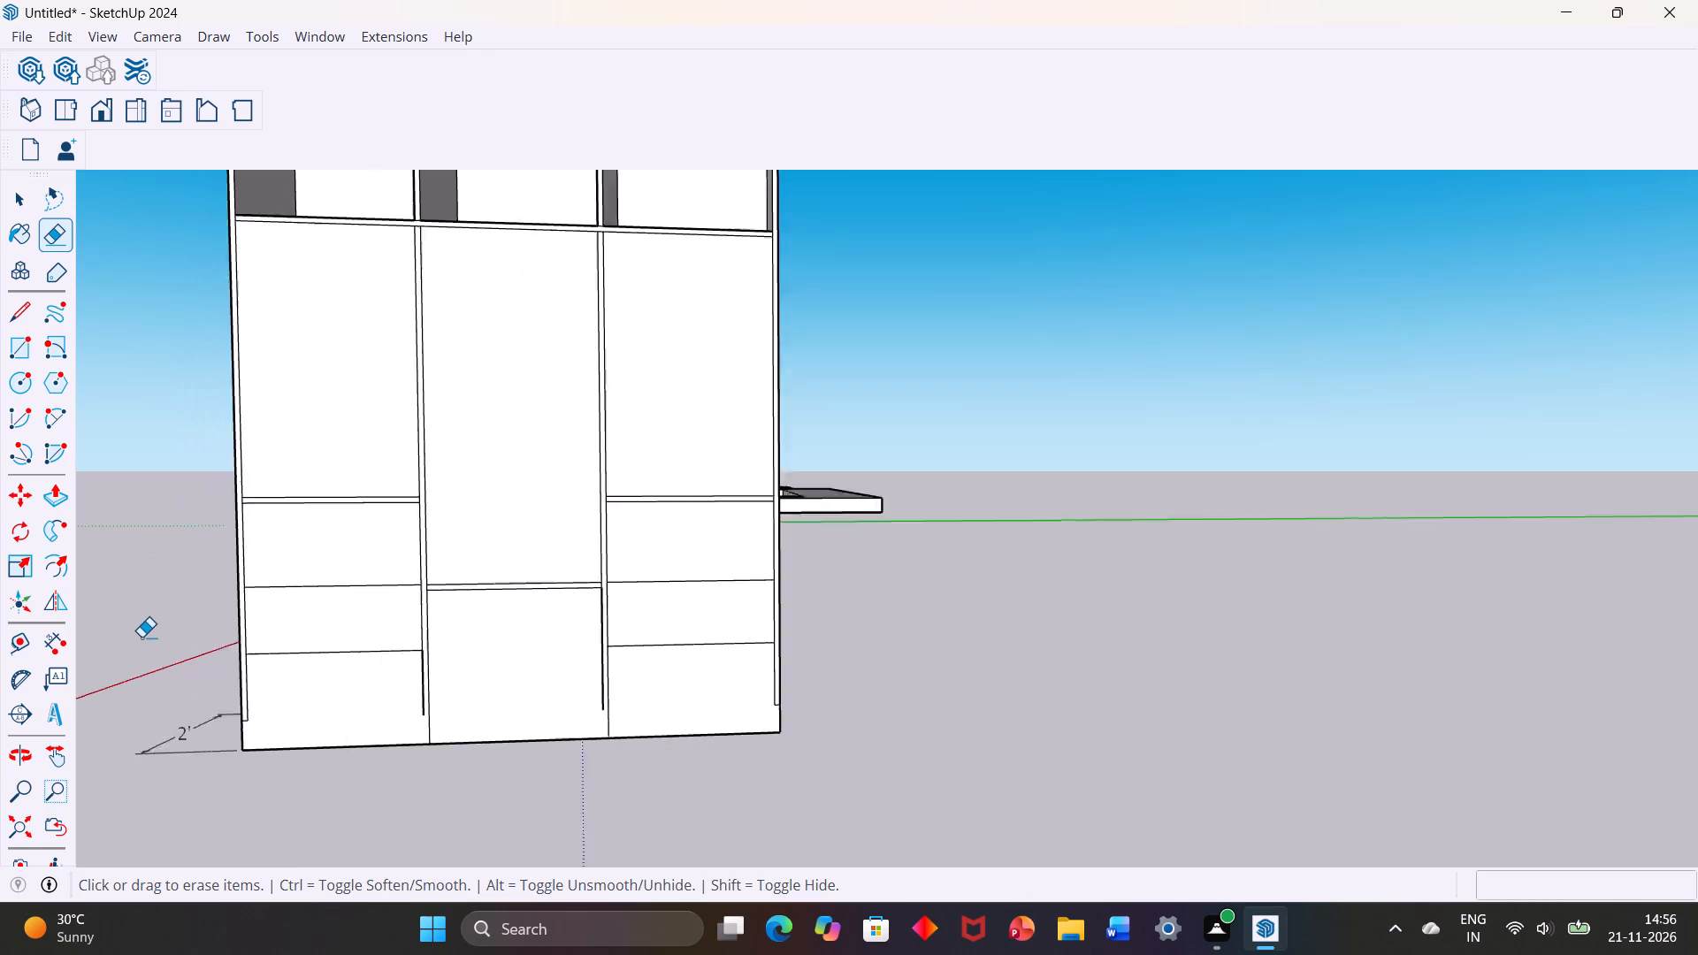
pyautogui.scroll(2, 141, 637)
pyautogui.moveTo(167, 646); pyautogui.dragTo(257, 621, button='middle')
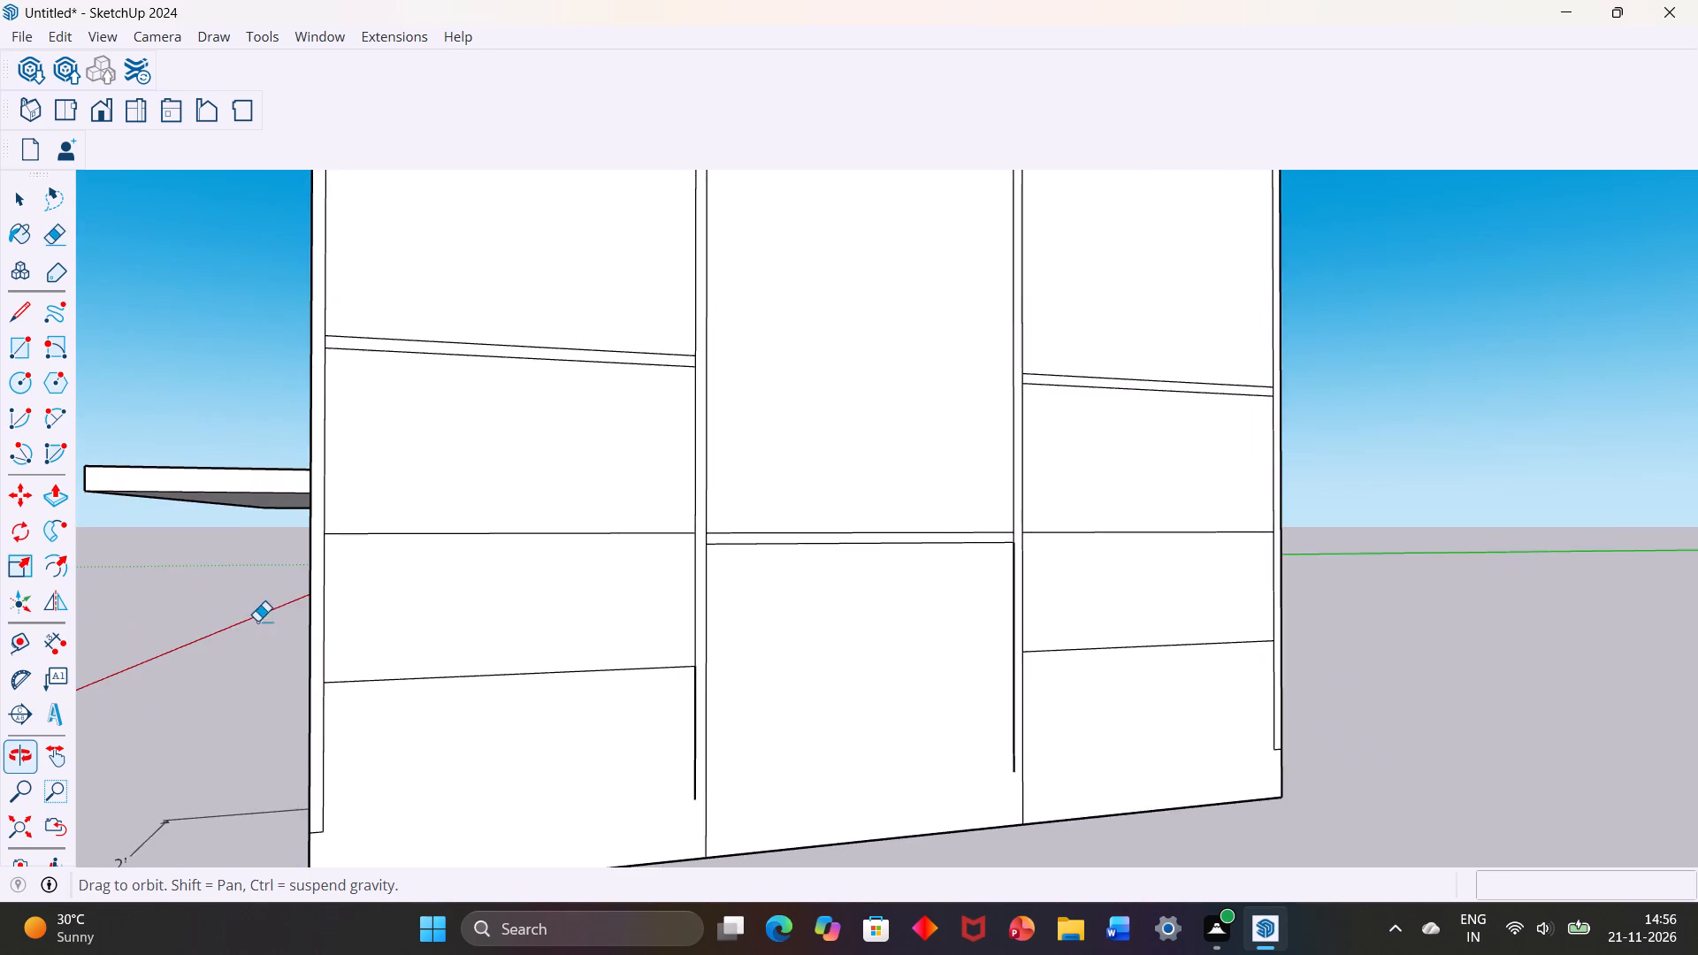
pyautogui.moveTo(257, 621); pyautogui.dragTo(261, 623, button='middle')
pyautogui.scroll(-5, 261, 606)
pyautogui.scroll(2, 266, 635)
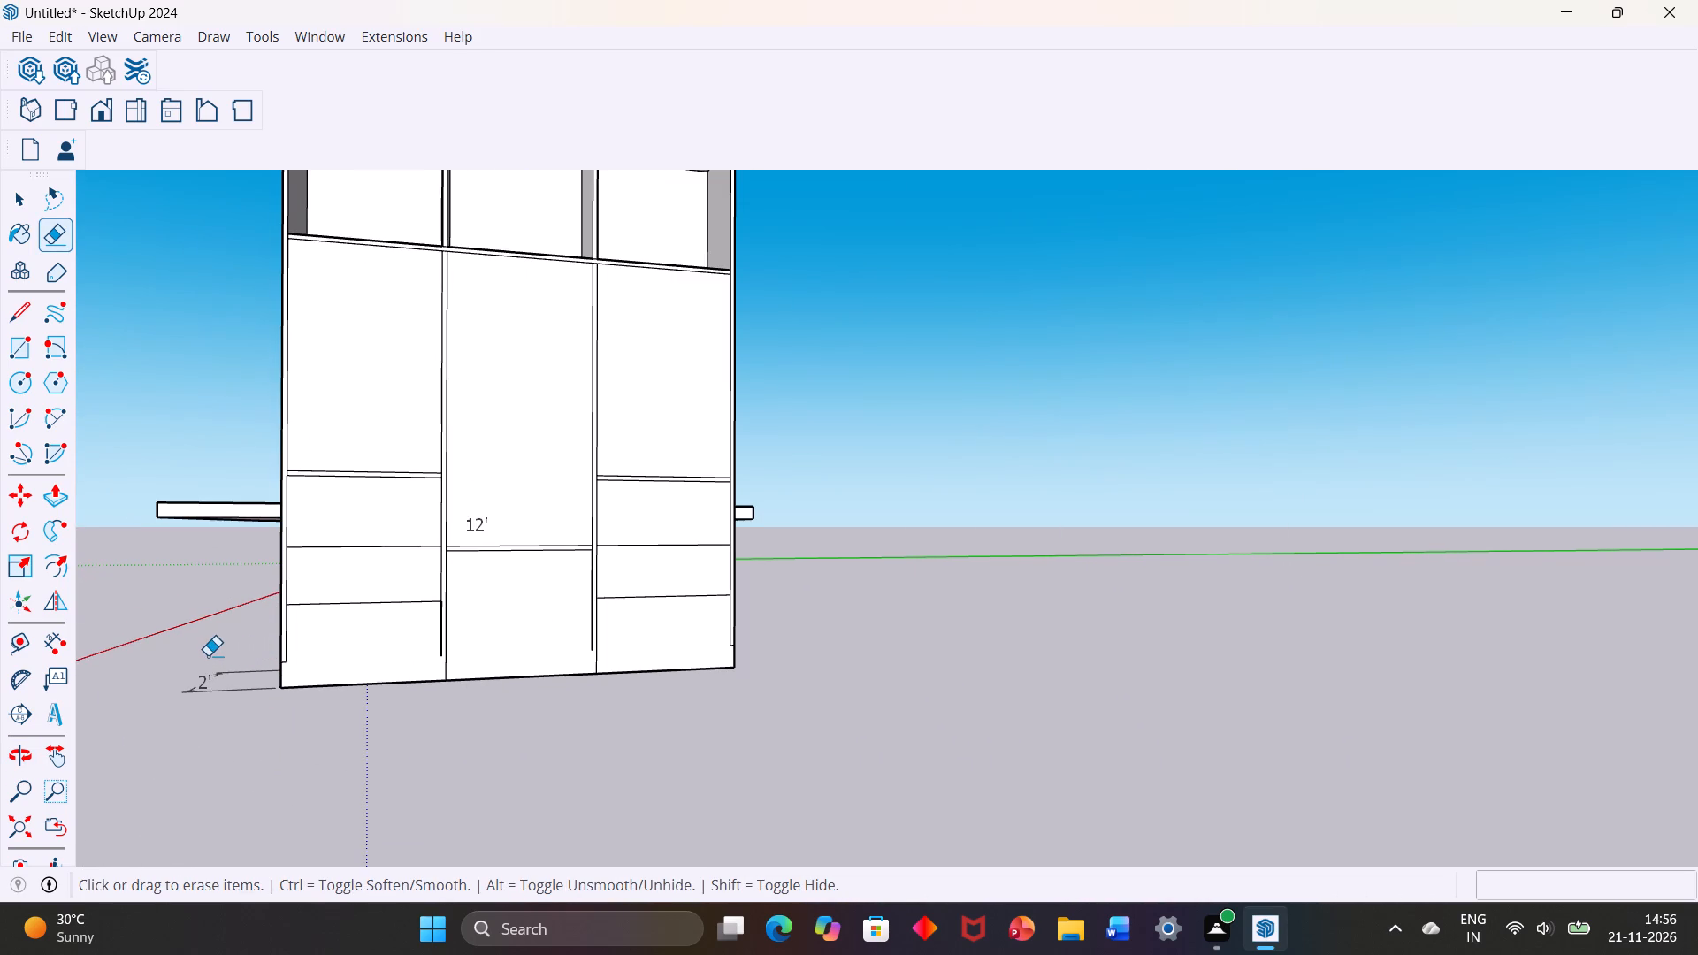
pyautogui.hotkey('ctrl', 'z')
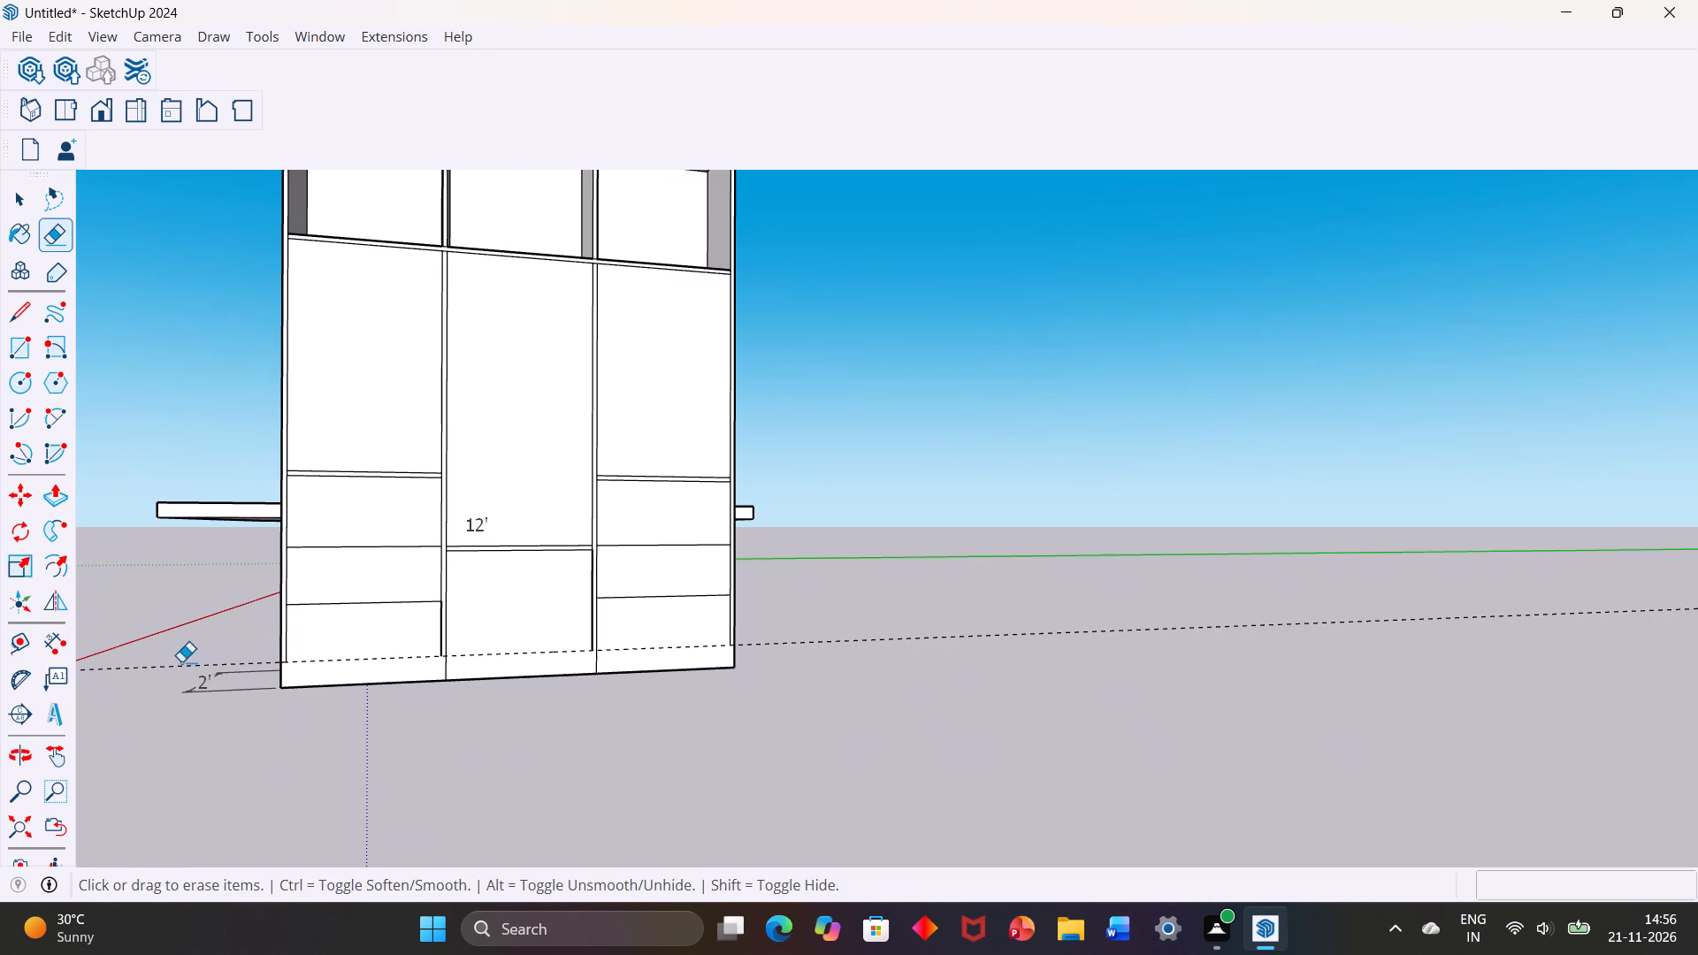
# Draw a 5' 11 1/4" line across the cabinet front along the lowest guide, above the base.
pyautogui.press('space')
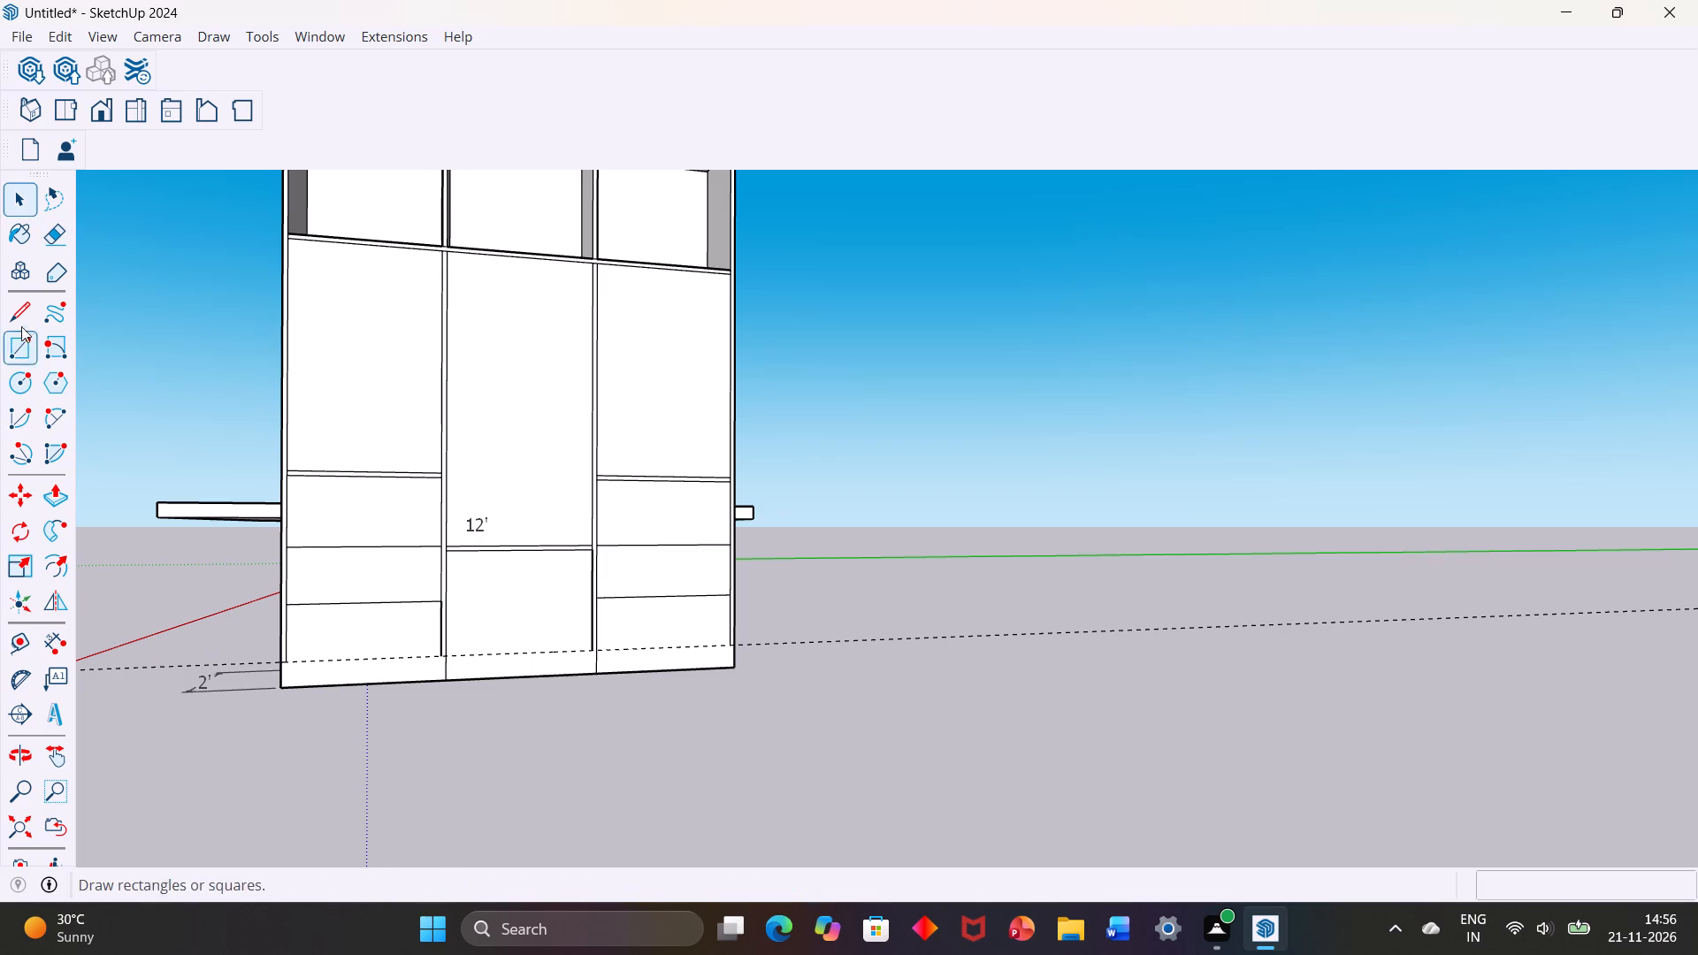
pyautogui.click(22, 304)
pyautogui.scroll(3, 287, 675)
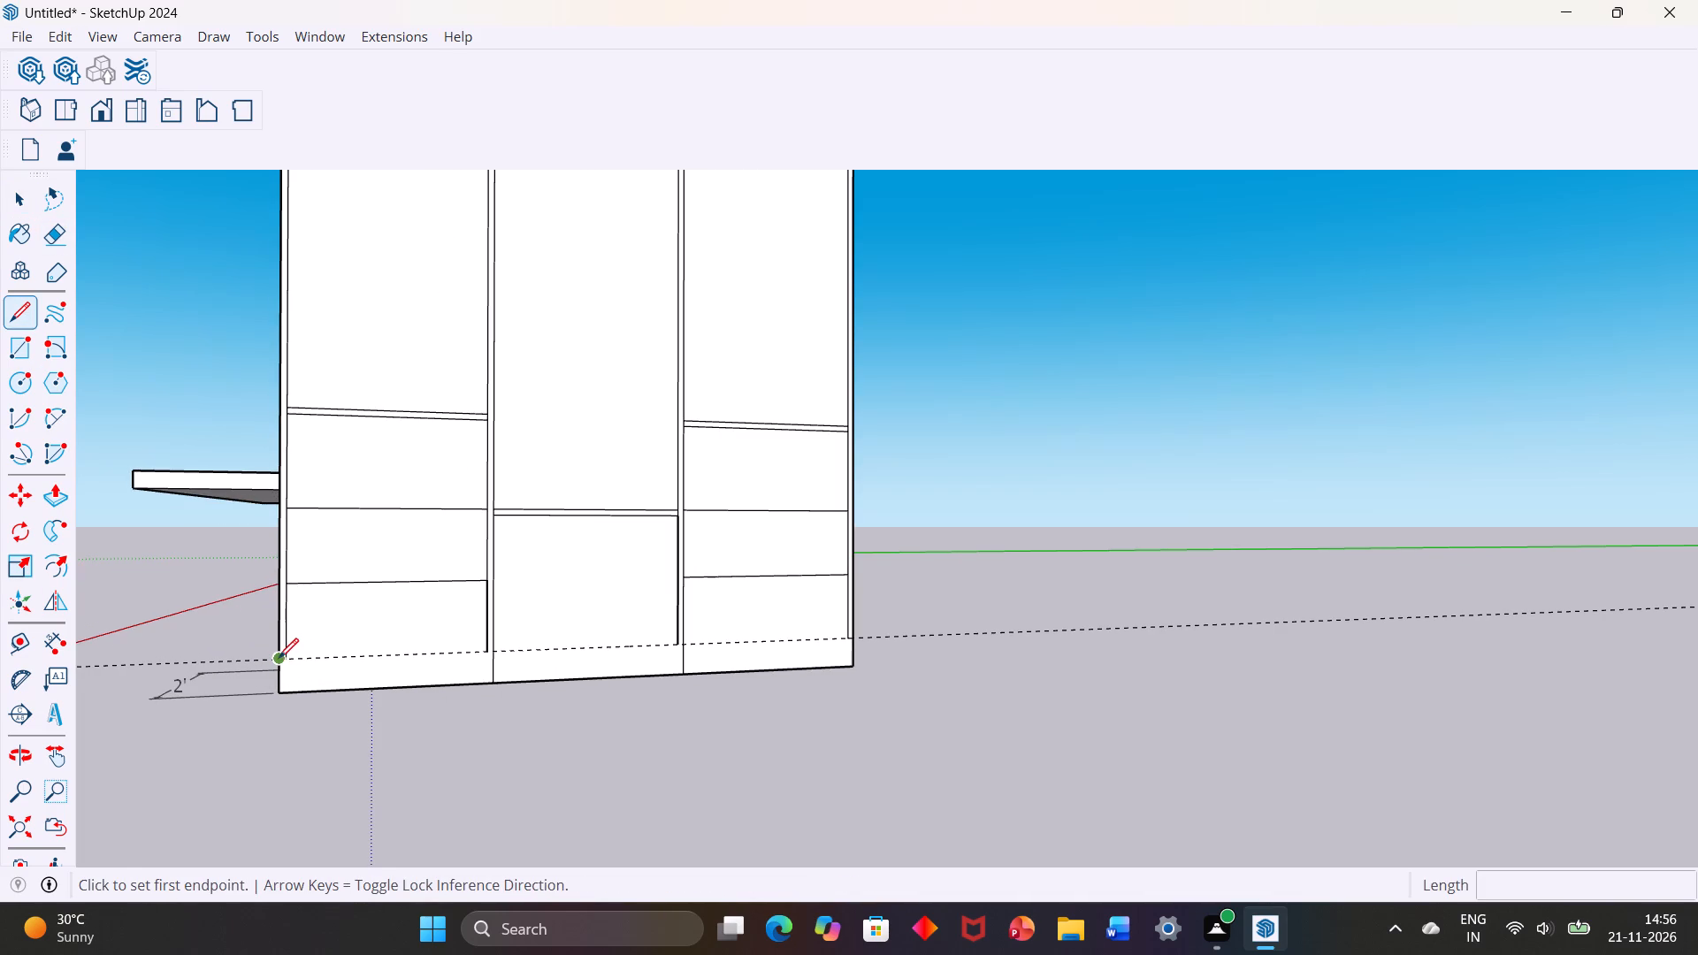
pyautogui.click(279, 658)
pyautogui.click(850, 637)
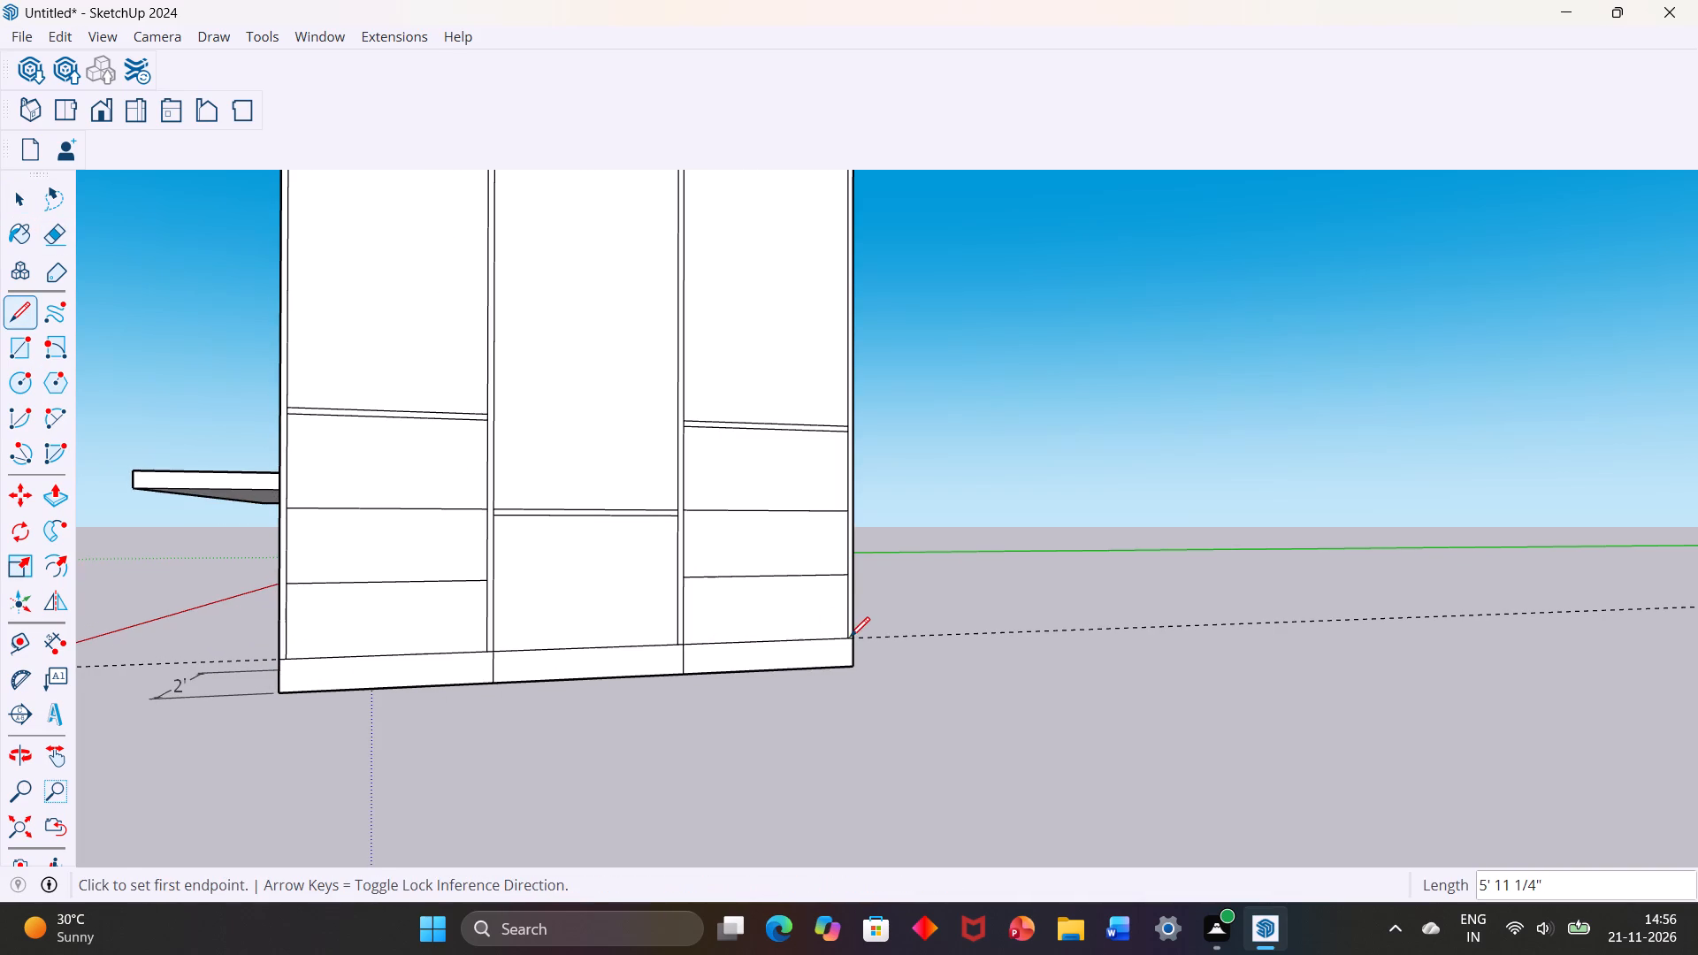
pyautogui.press('space')
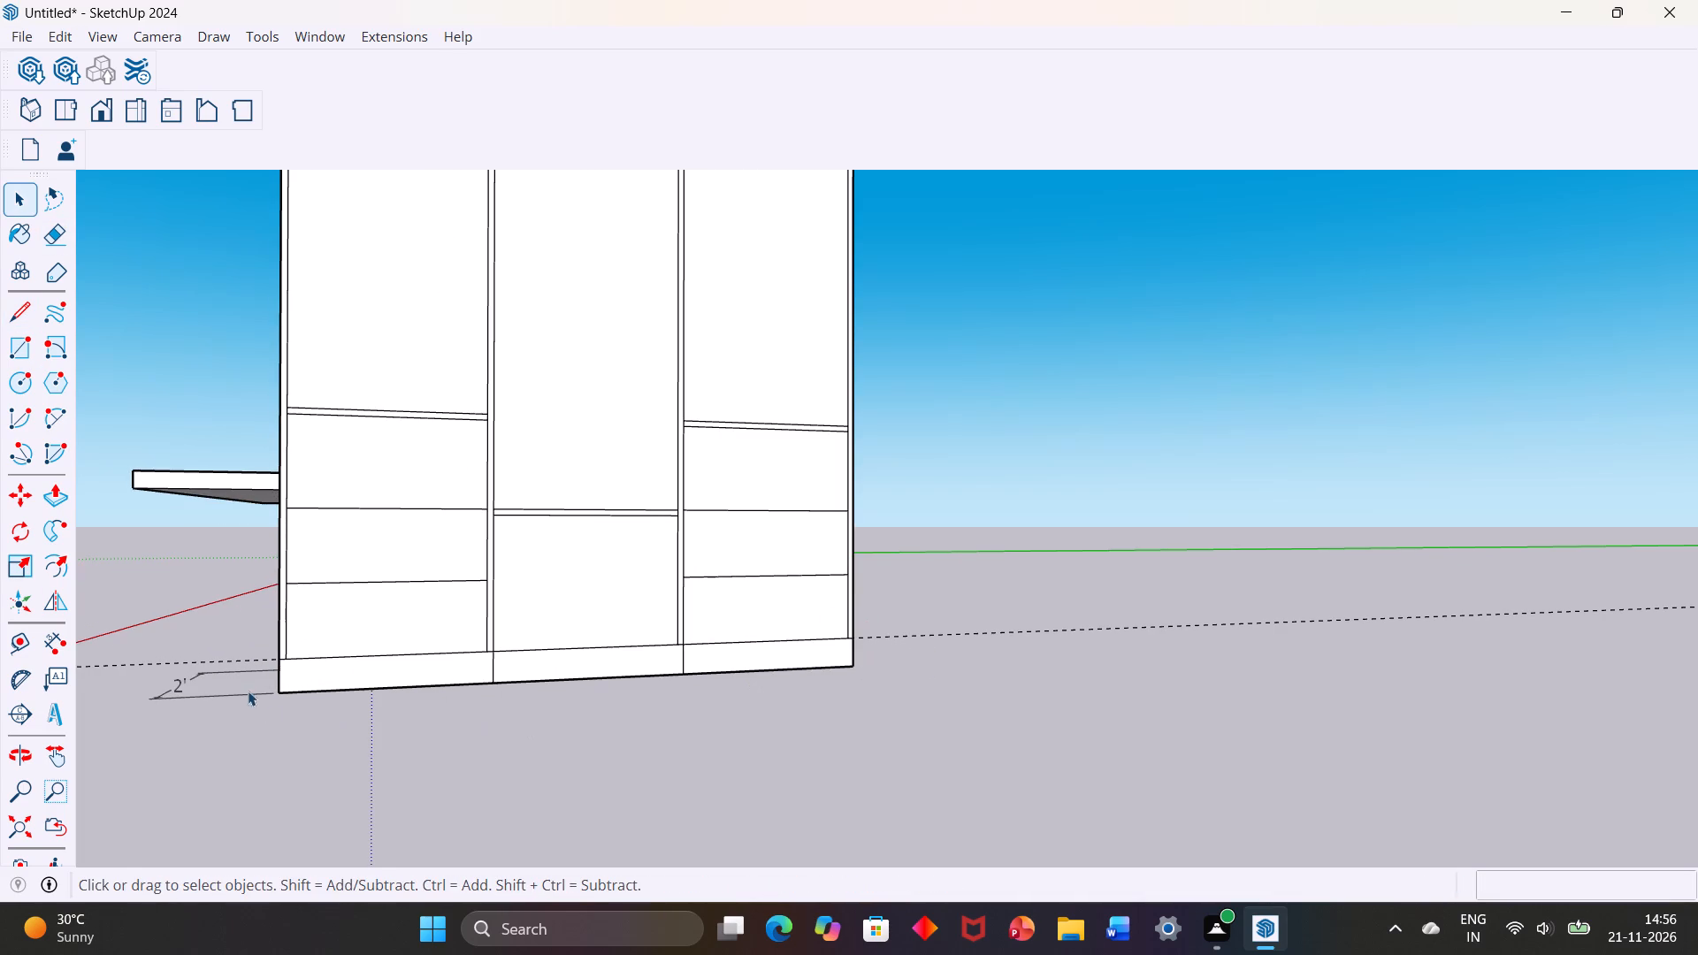
# Erase the lowest guide line together with the 2' dimension beside the cabinet base.
pyautogui.click(55, 225)
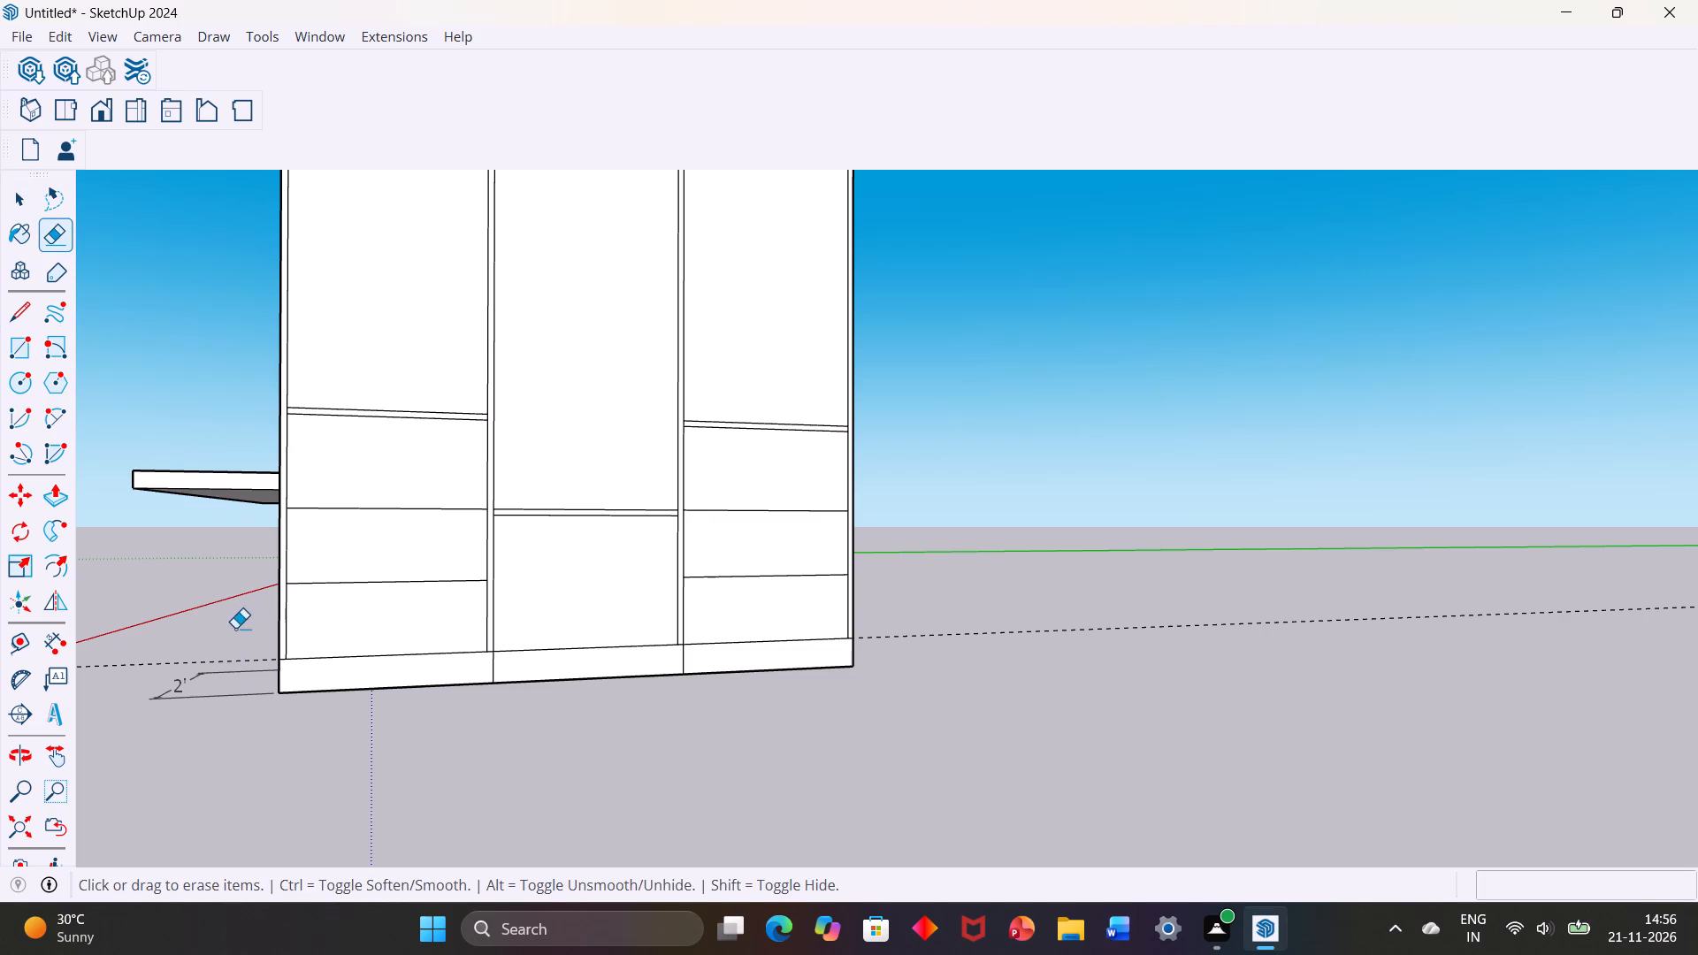
pyautogui.moveTo(233, 630); pyautogui.dragTo(243, 680)
pyautogui.scroll(-10, 219, 670)
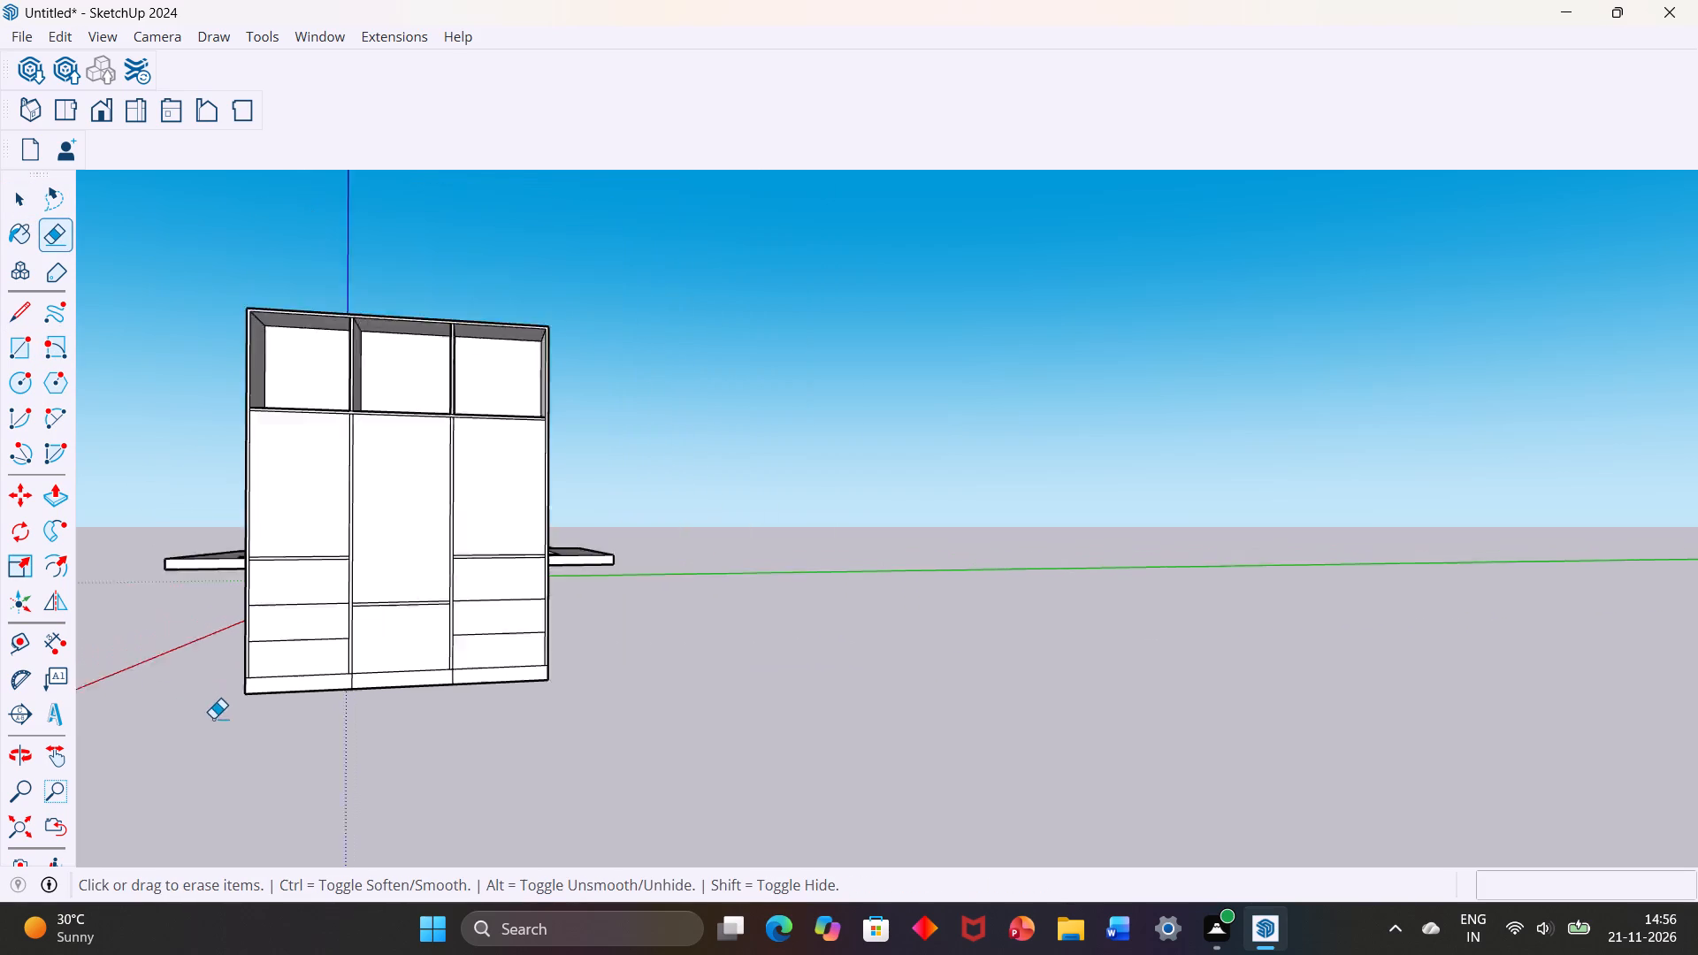
pyautogui.scroll(-1, 213, 718)
pyautogui.press('space')
# Push the tall face of the middle bay, below the top compartments, 1' 6" into the cabinet.
pyautogui.moveTo(393, 553); pyautogui.dragTo(395, 610, button='middle')
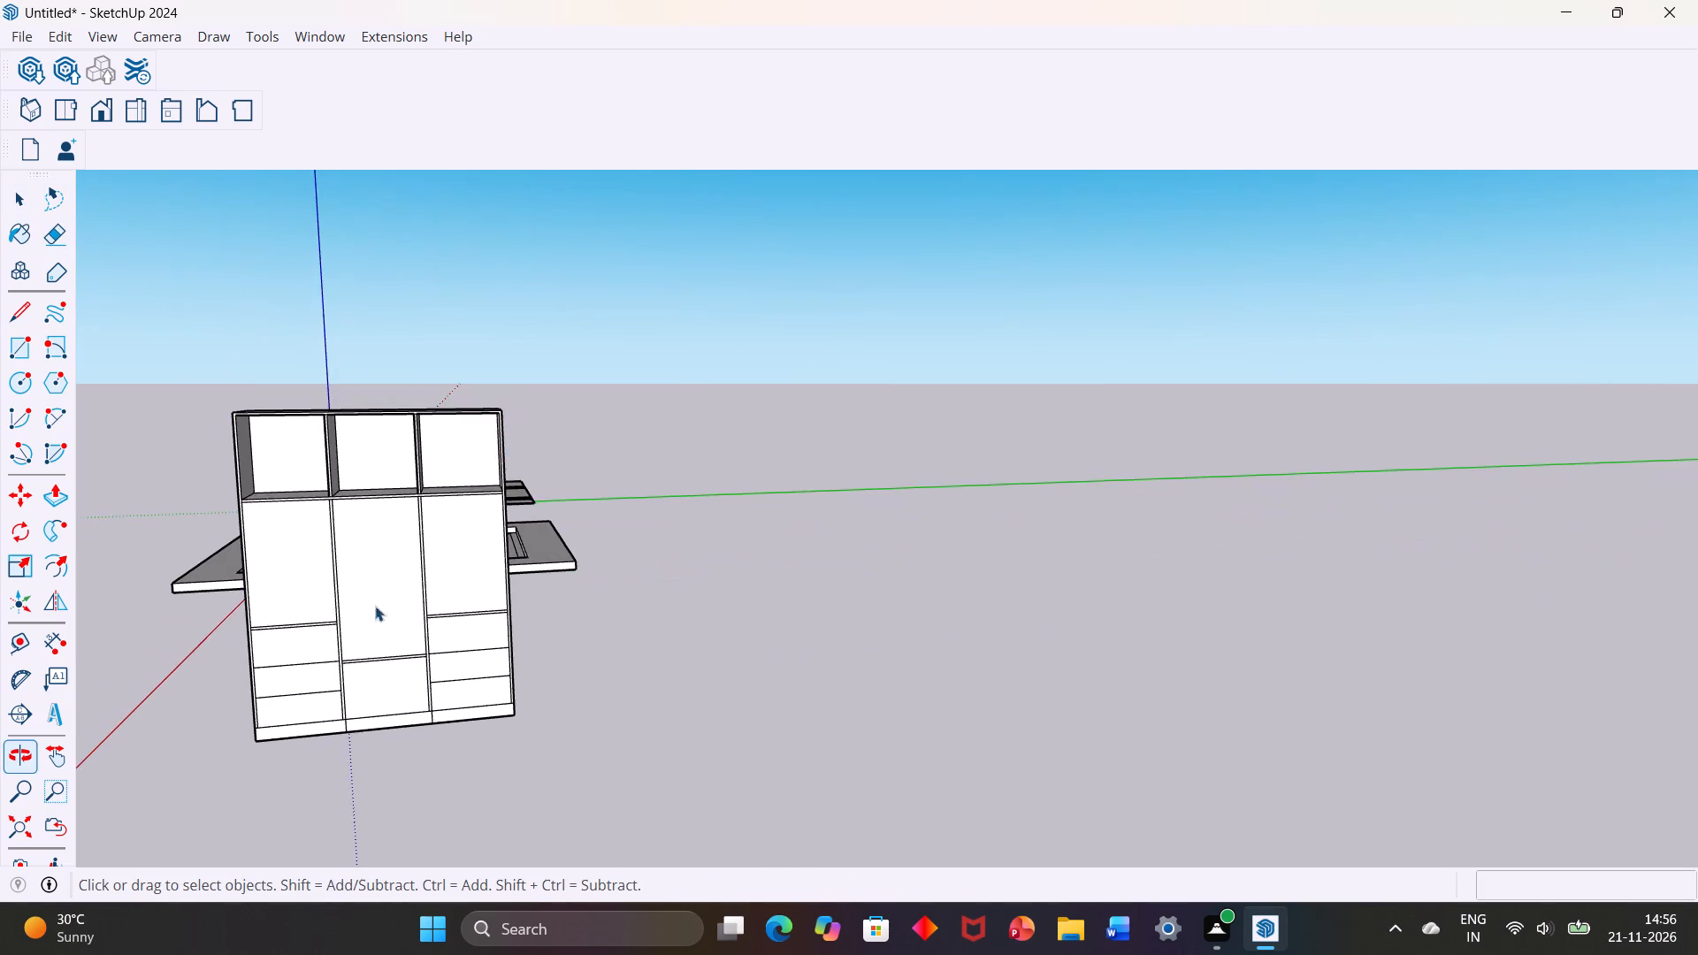
pyautogui.scroll(3, 325, 588)
pyautogui.click(386, 580)
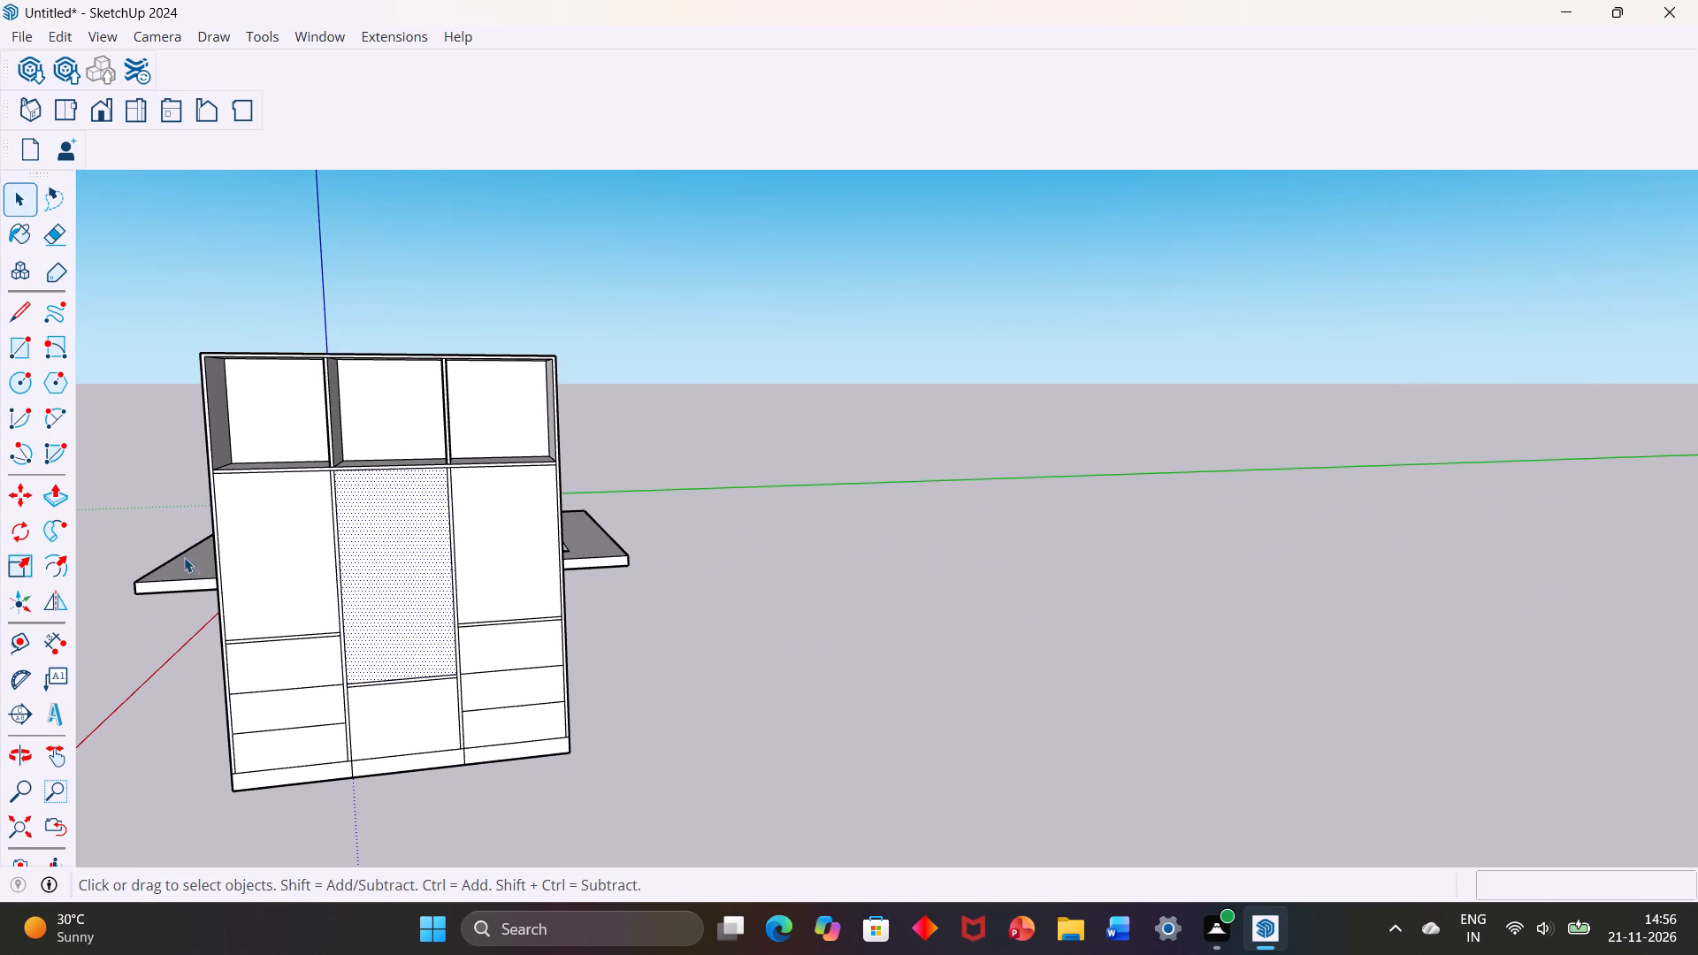
pyautogui.click(198, 753)
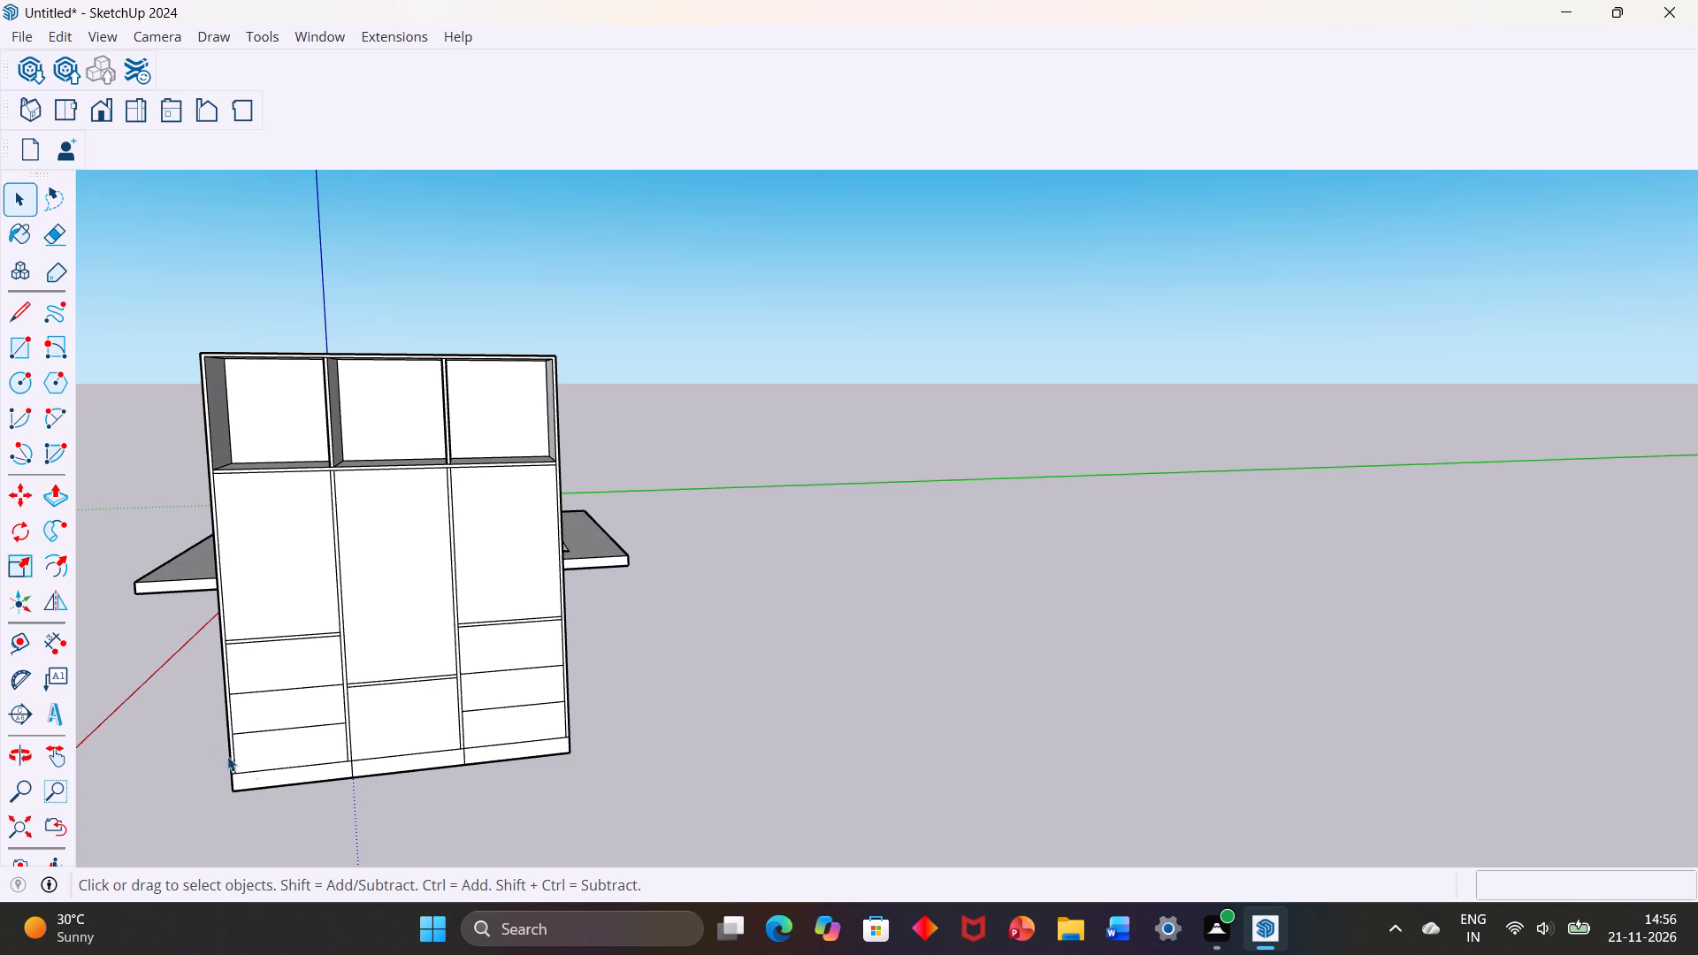
pyautogui.click(370, 625)
pyautogui.click(50, 491)
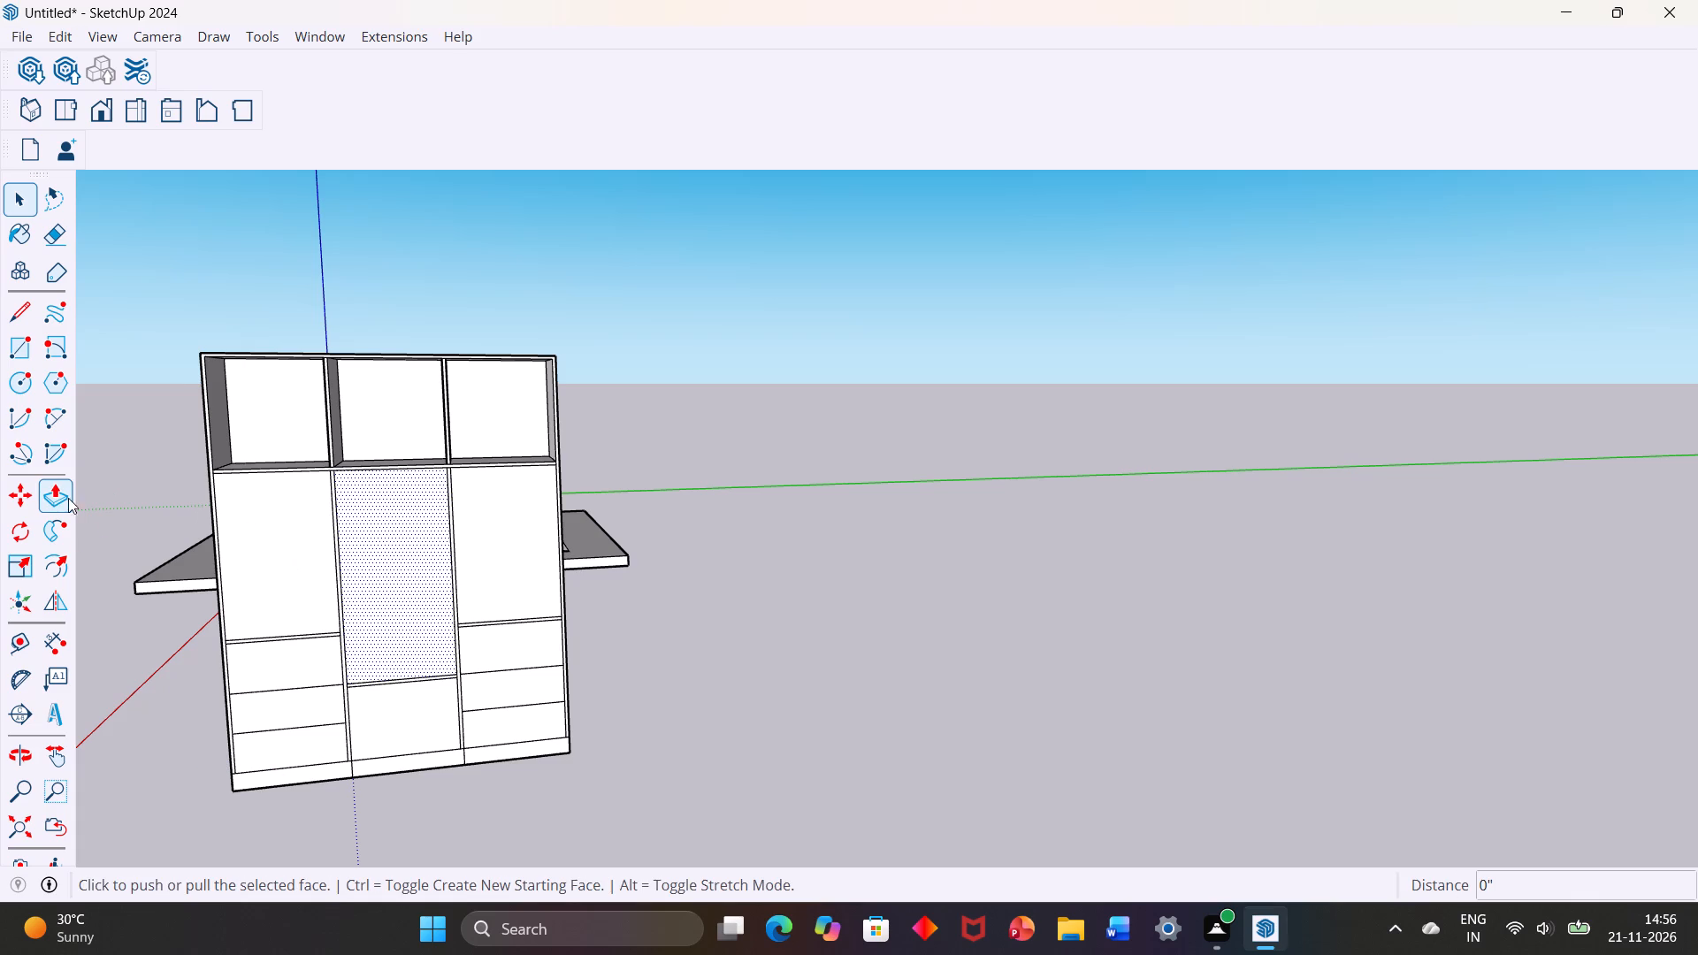
pyautogui.click(376, 599)
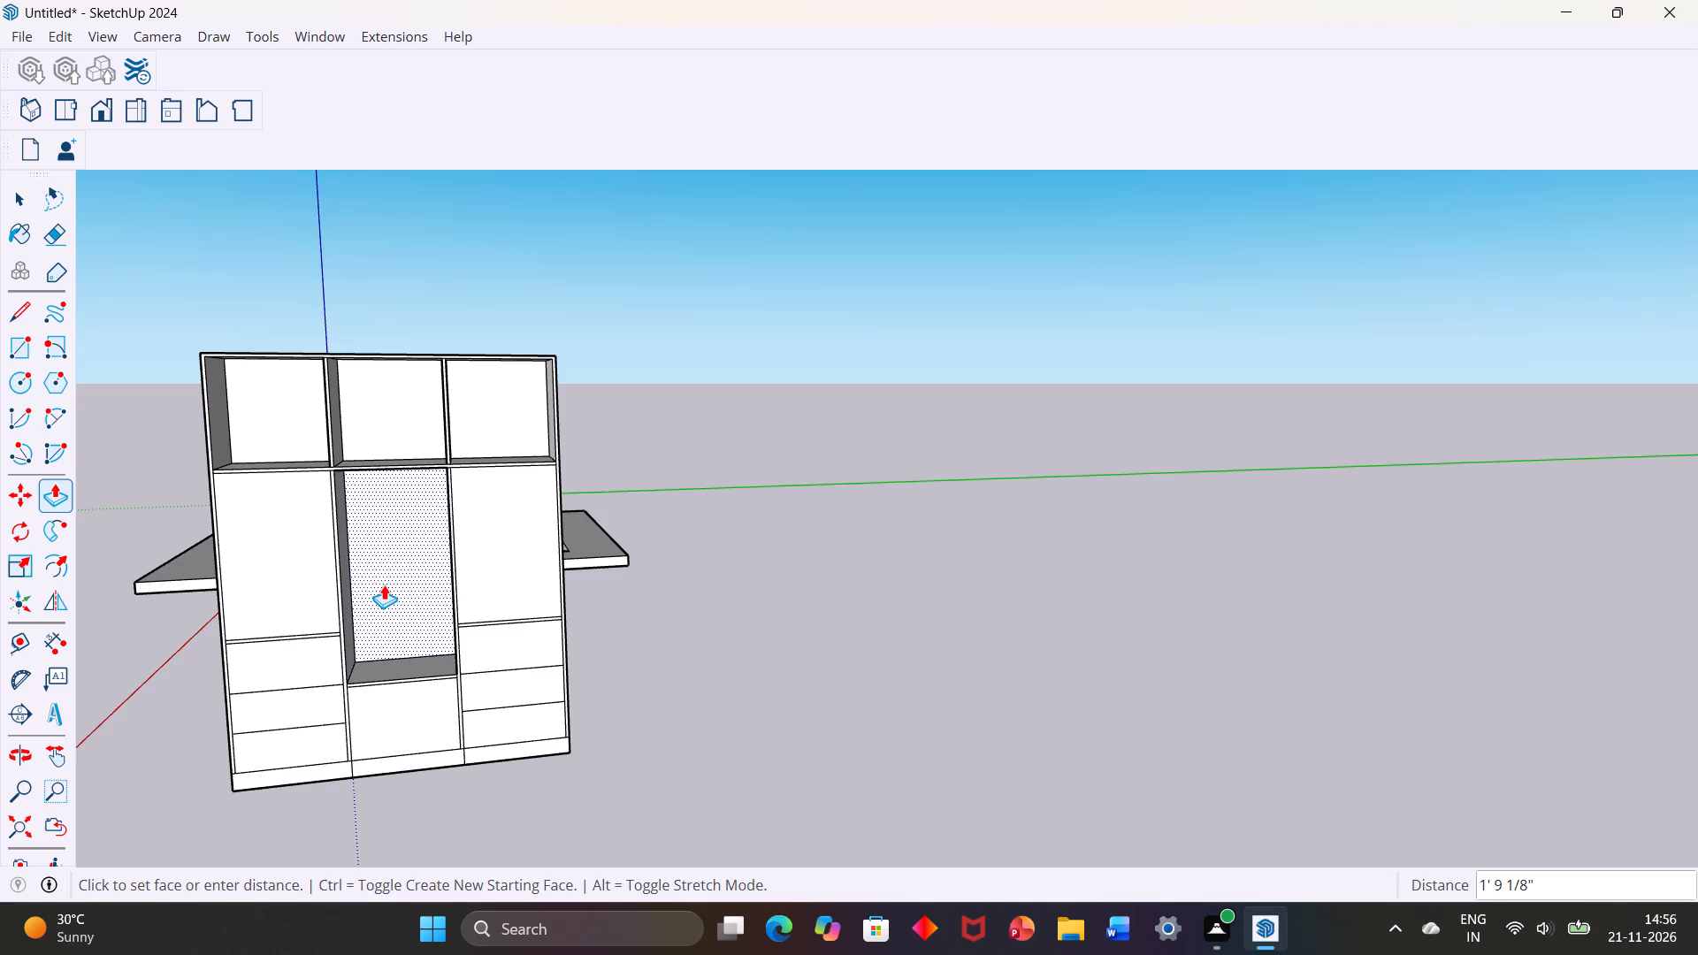
pyautogui.write('1\'6"')
pyautogui.press('Return')
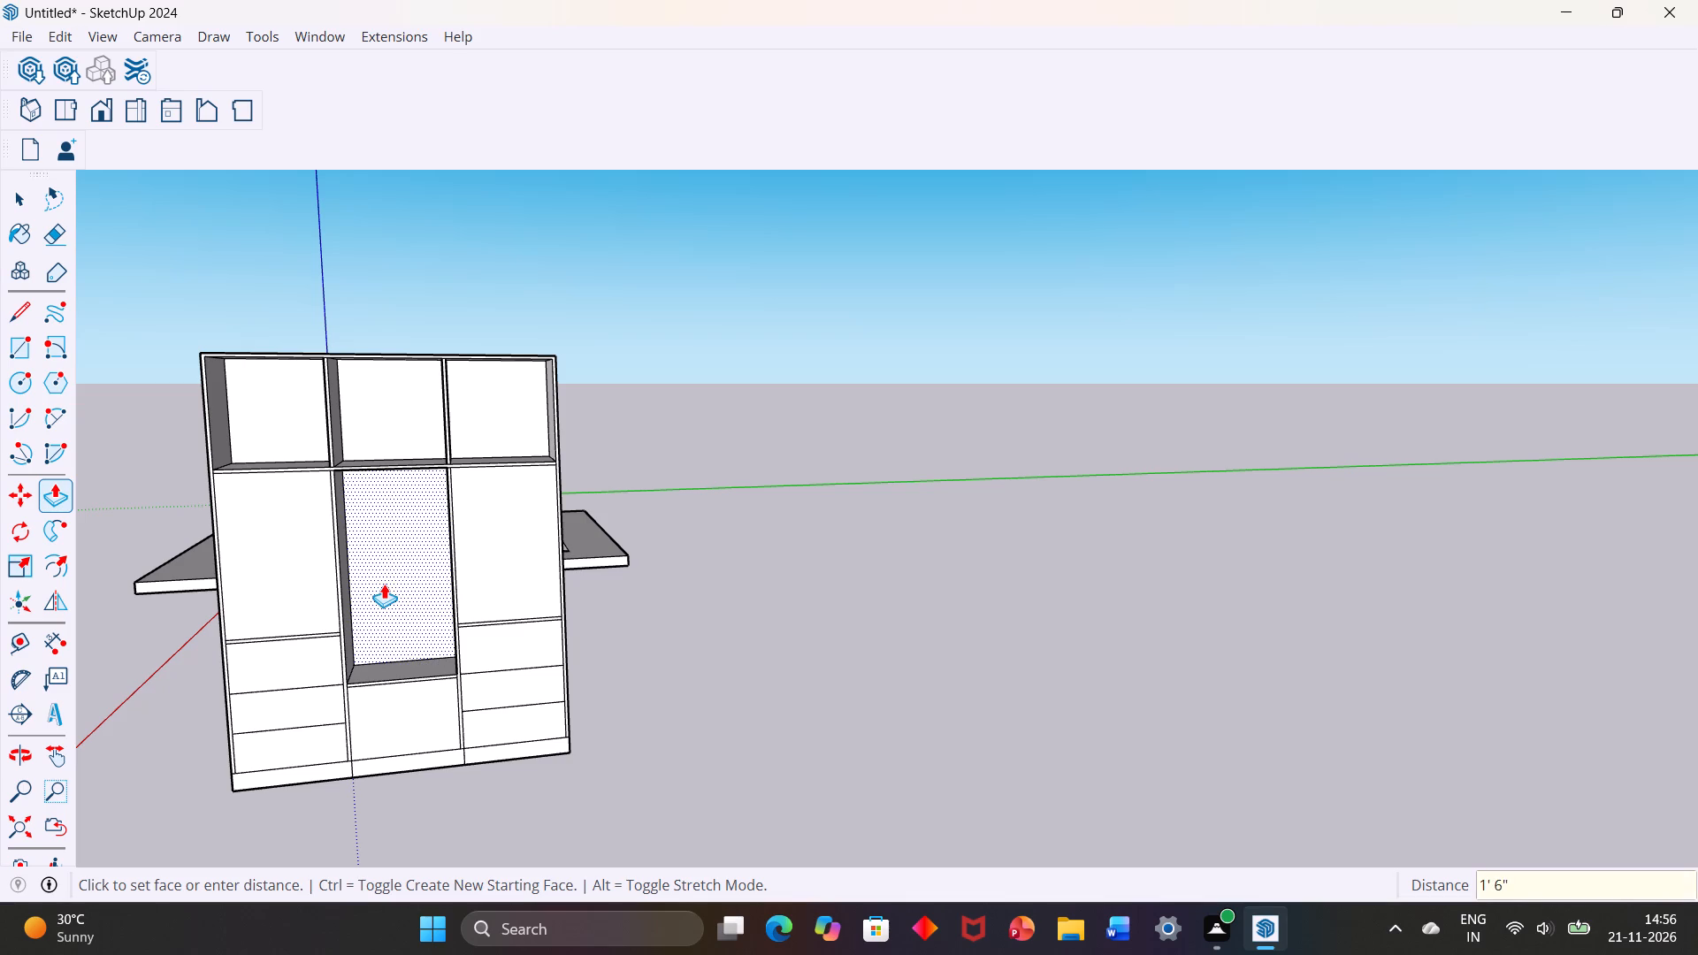
# Push the right bay's tall face and the top division face directly below it 1' 6" into the cabinet.
pyautogui.doubleClick(489, 562)
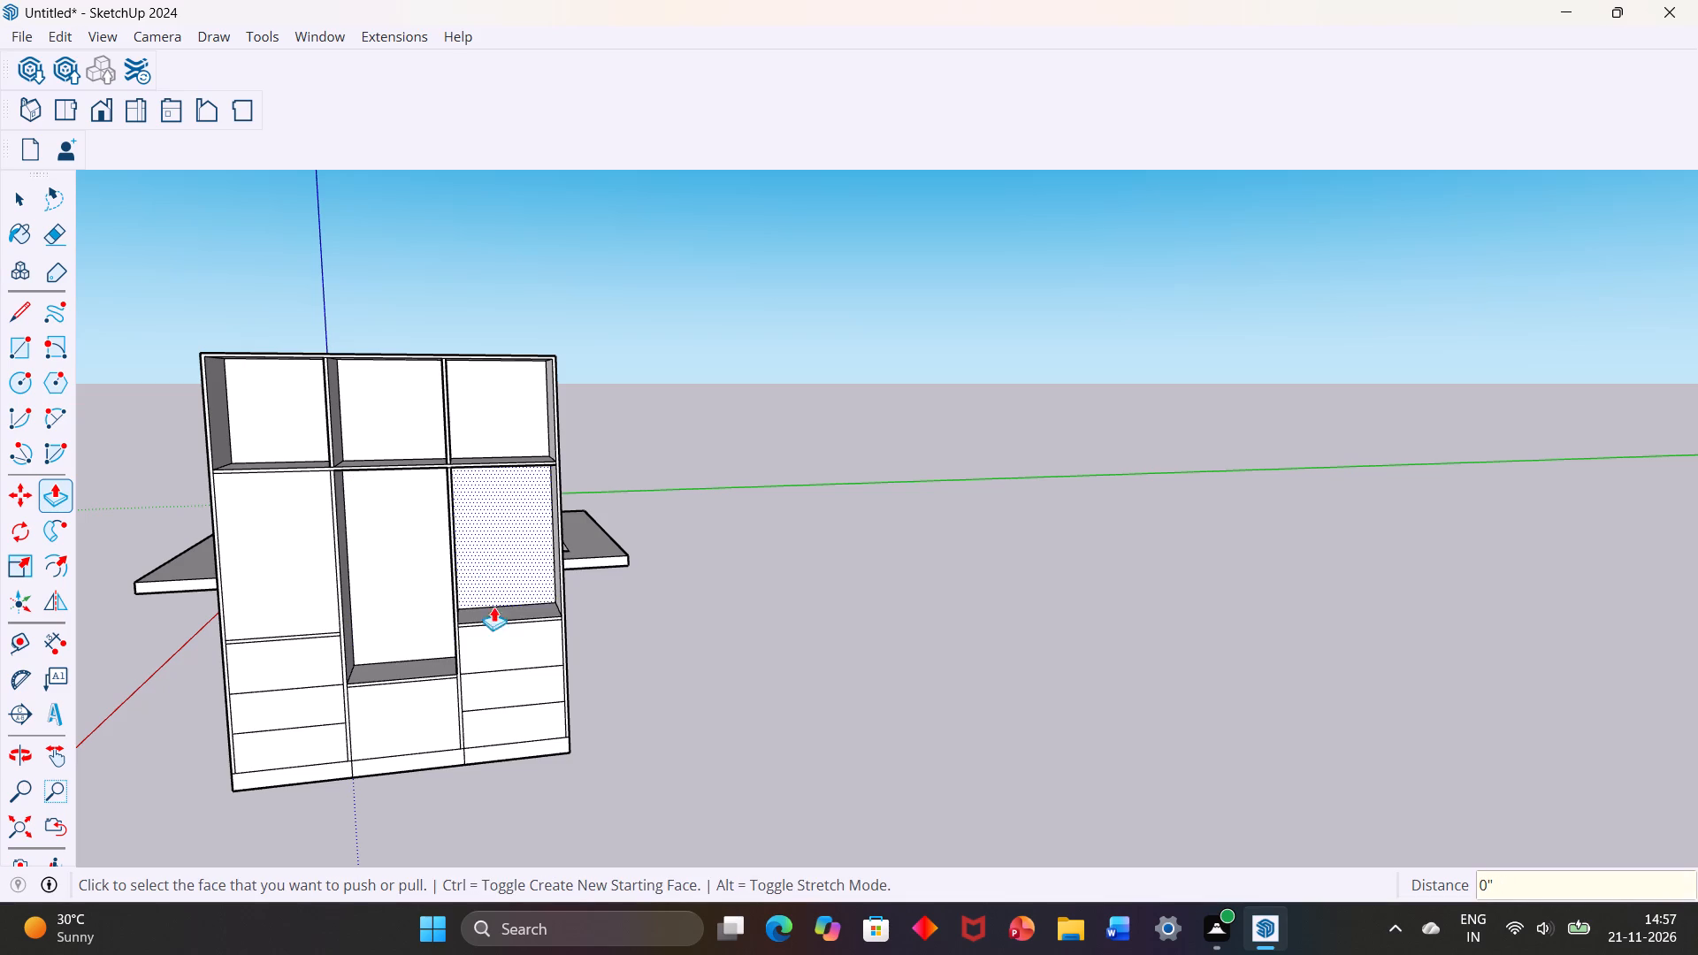
pyautogui.doubleClick(501, 640)
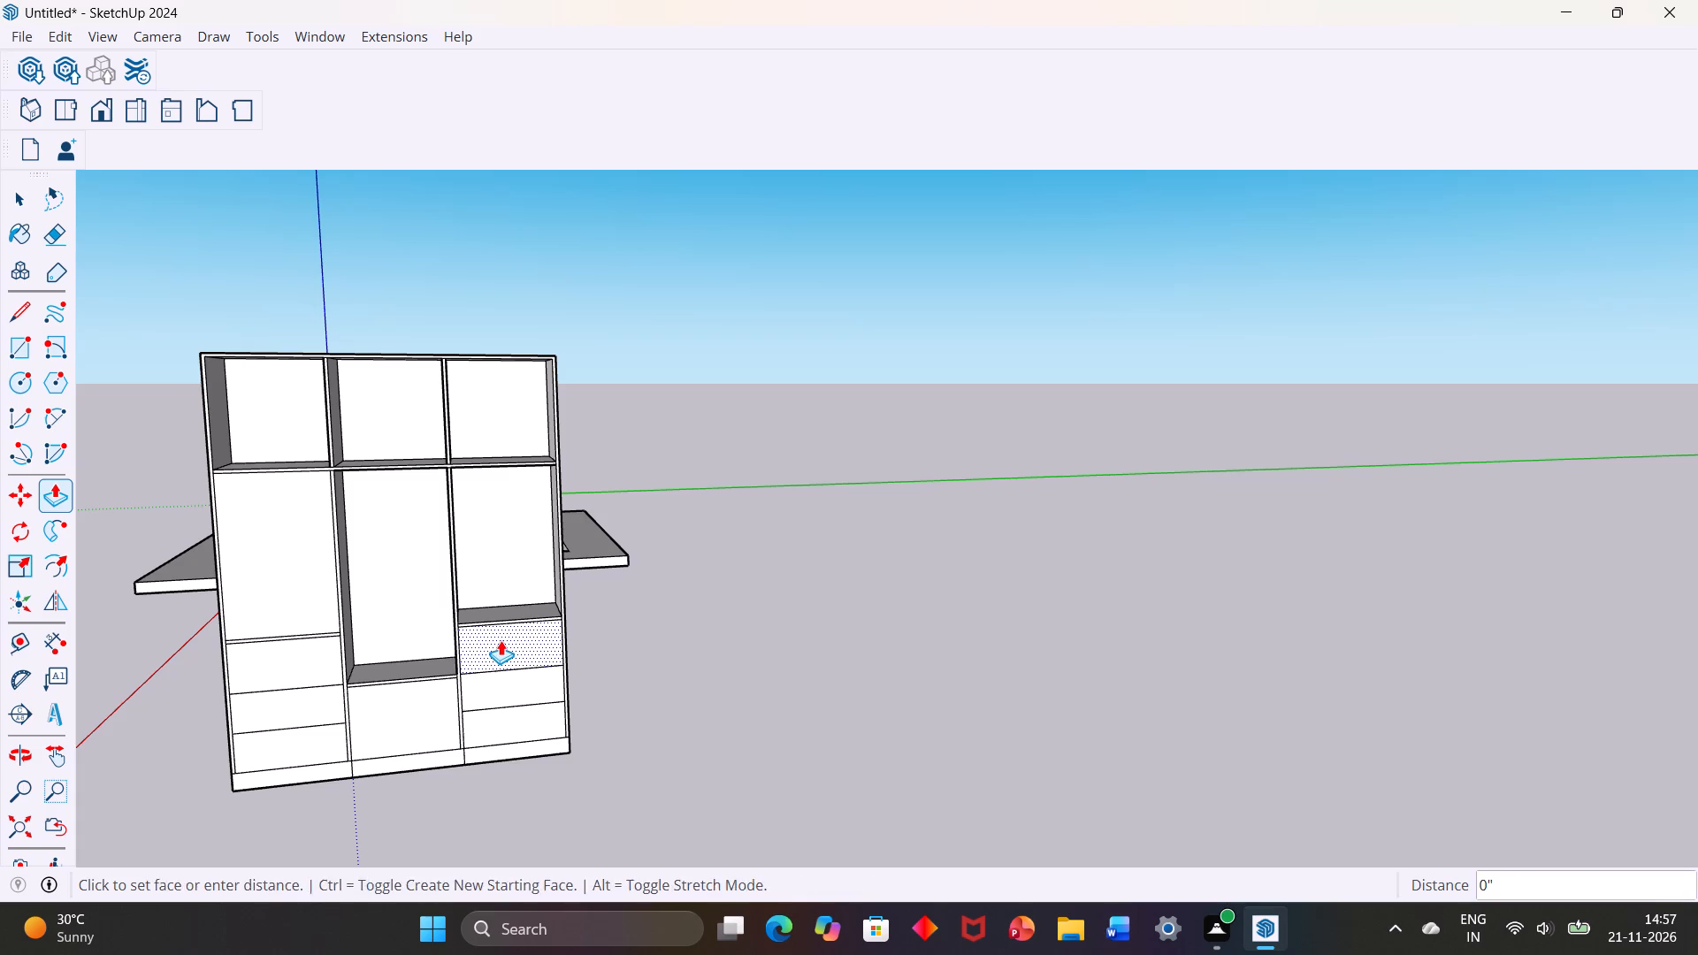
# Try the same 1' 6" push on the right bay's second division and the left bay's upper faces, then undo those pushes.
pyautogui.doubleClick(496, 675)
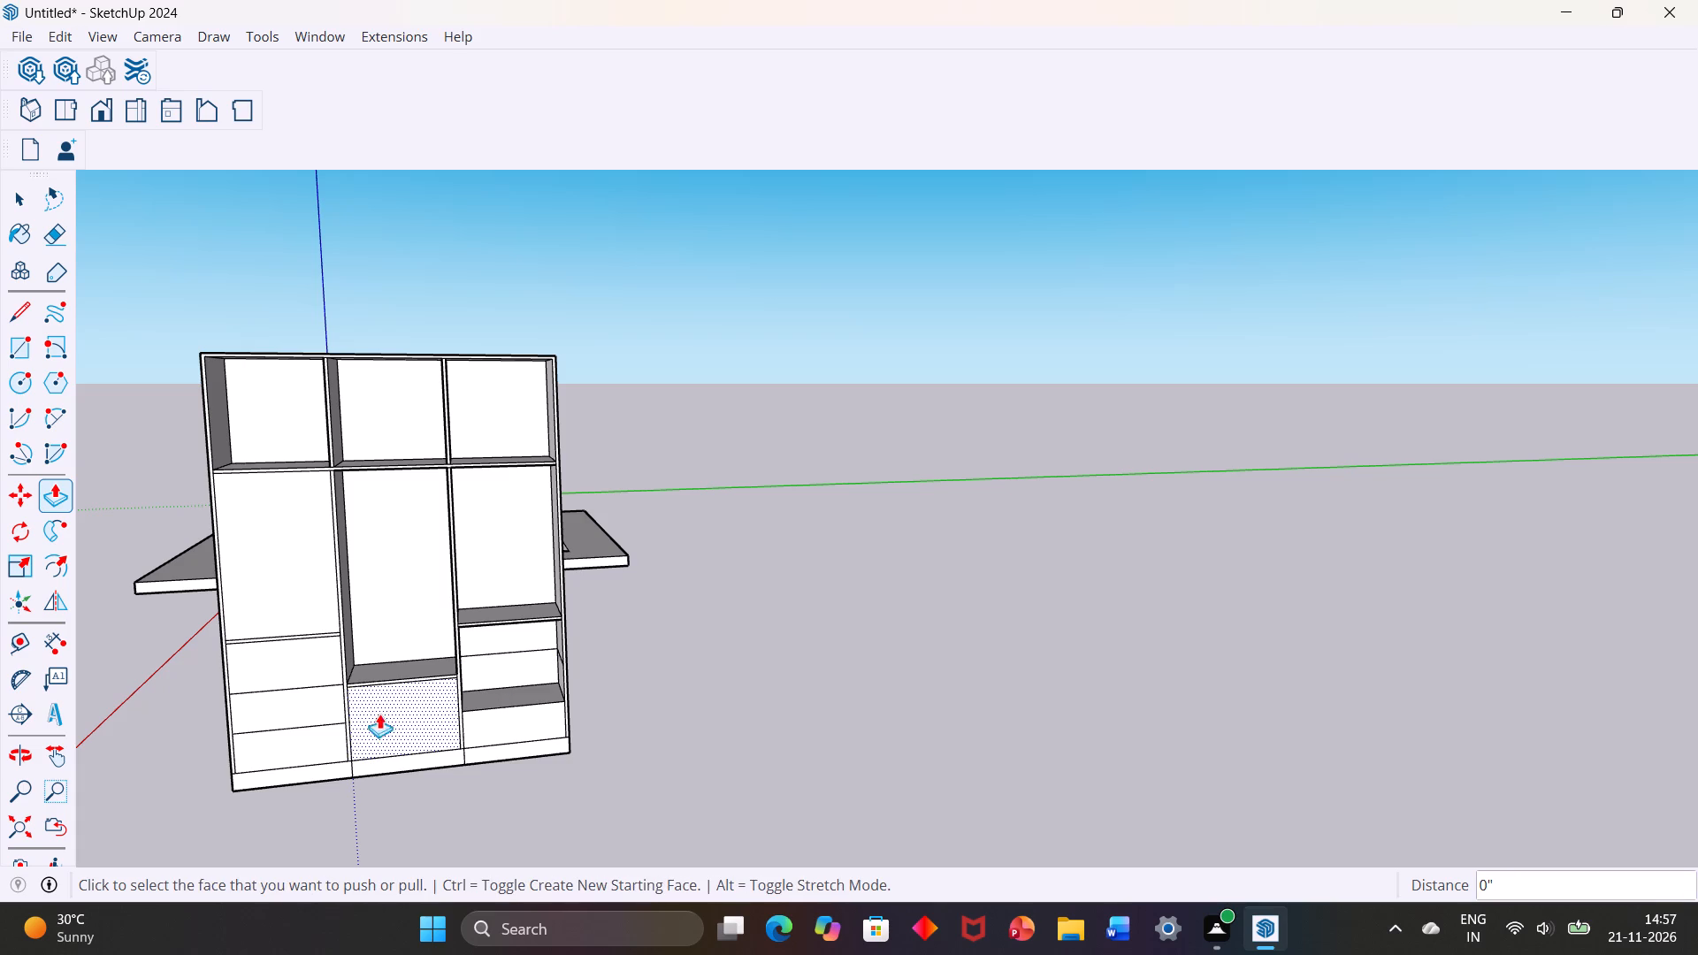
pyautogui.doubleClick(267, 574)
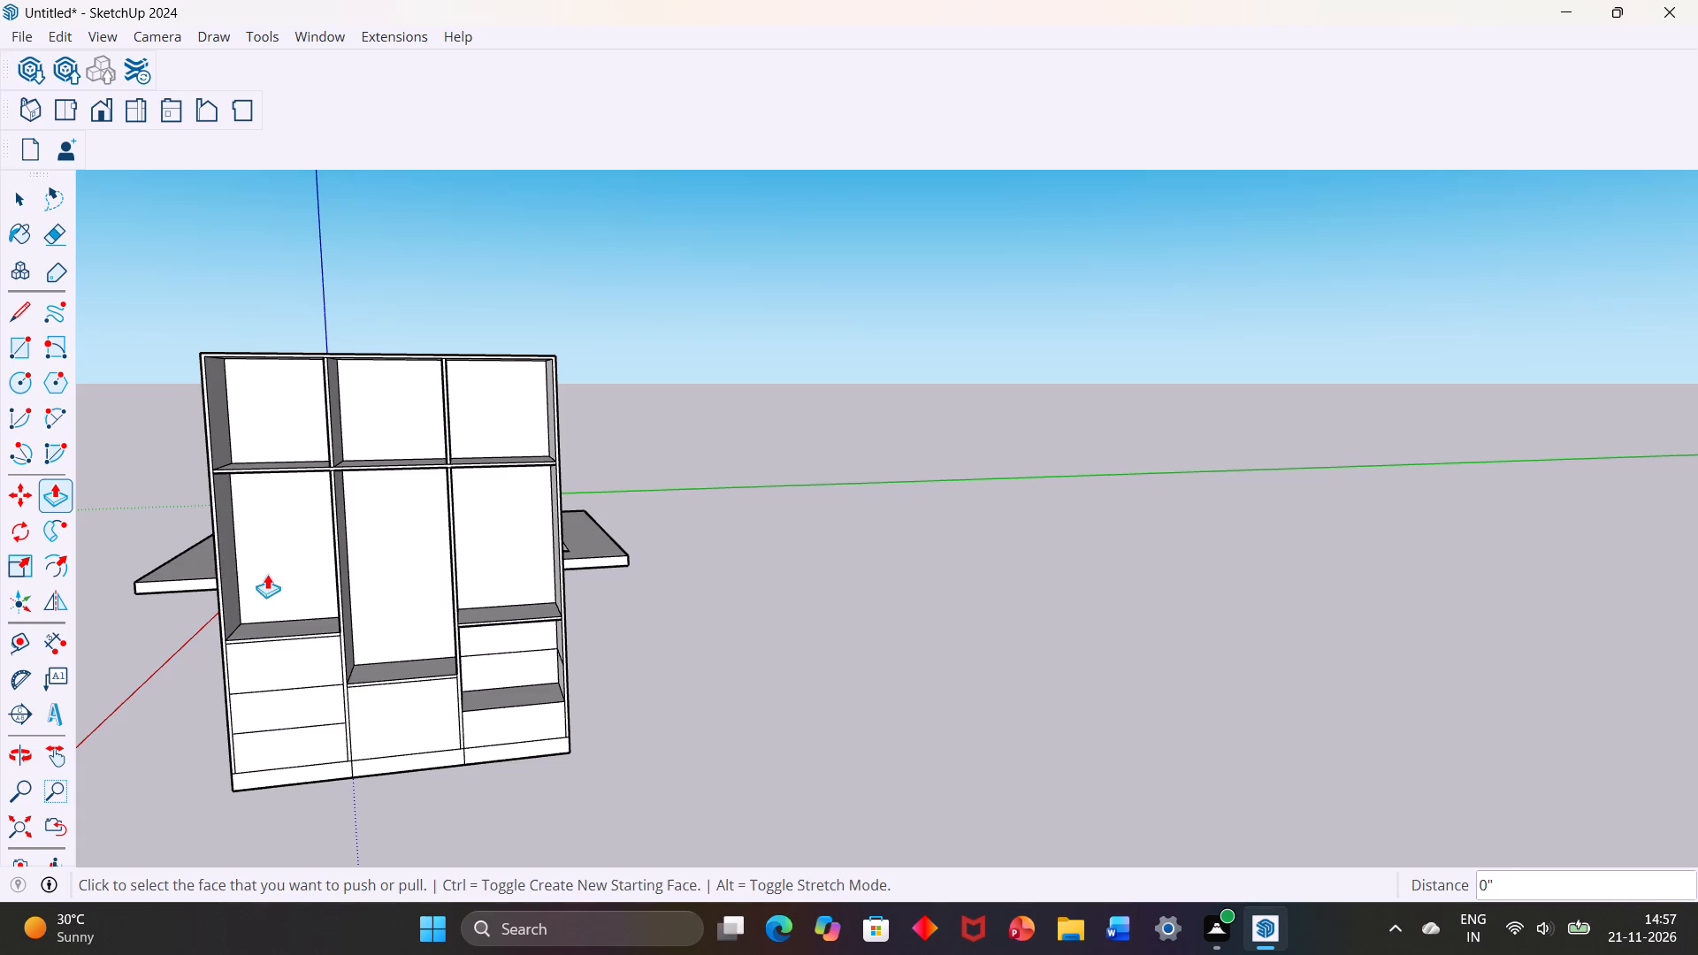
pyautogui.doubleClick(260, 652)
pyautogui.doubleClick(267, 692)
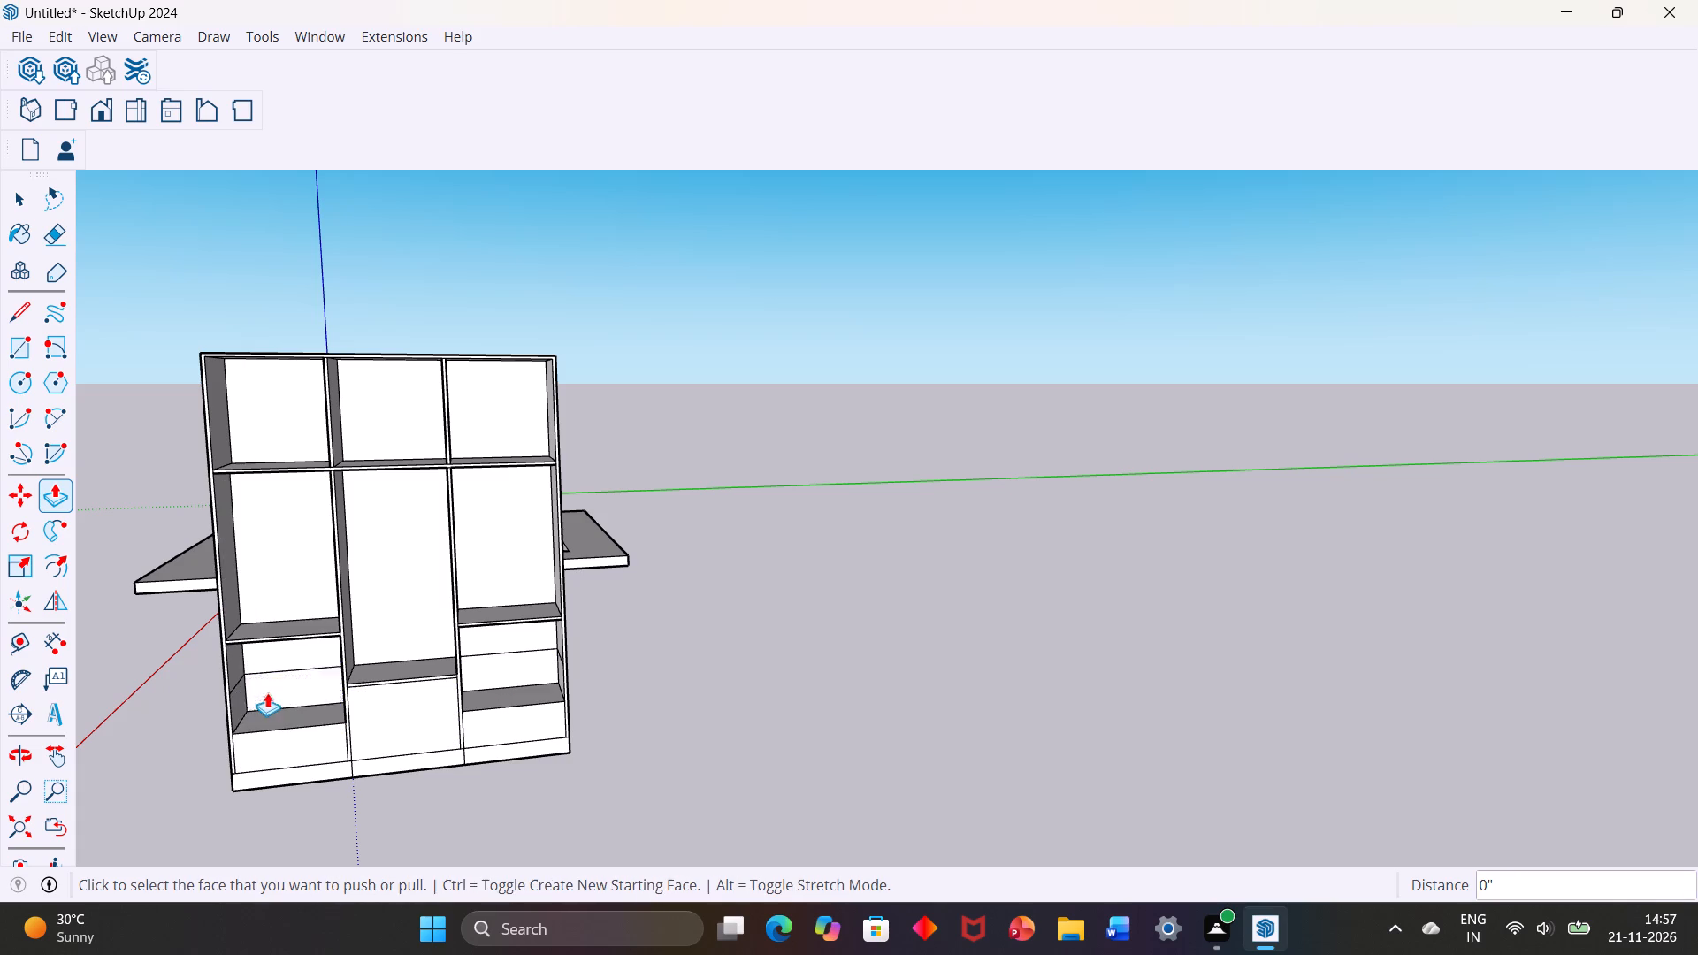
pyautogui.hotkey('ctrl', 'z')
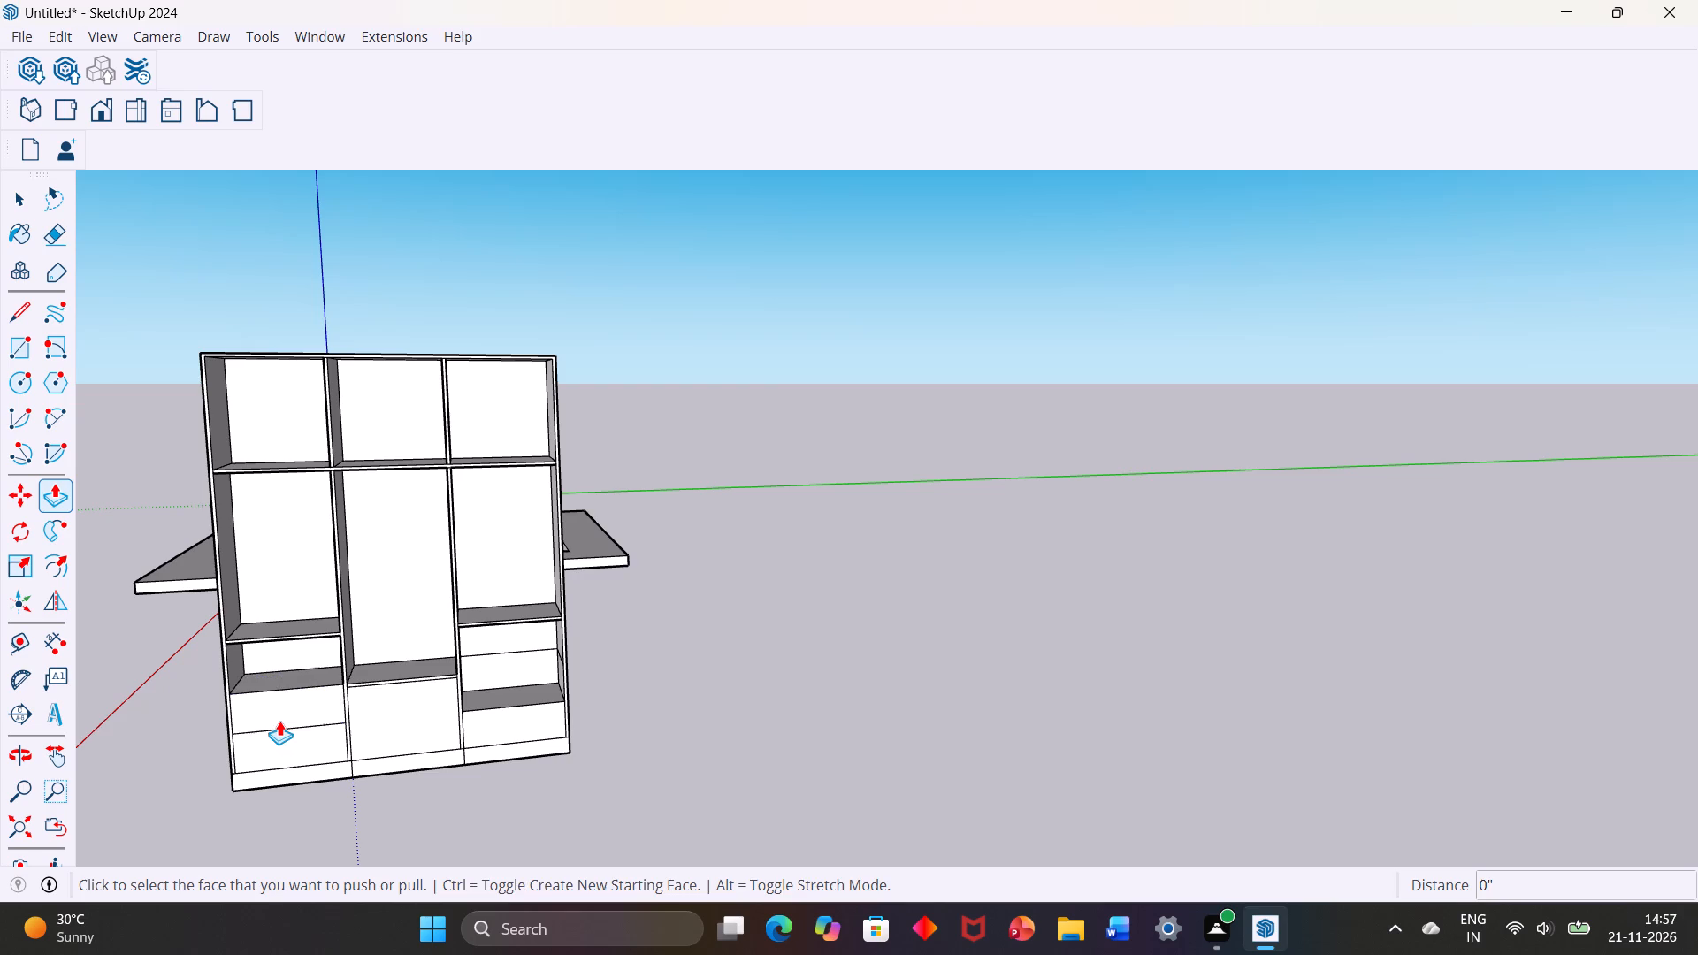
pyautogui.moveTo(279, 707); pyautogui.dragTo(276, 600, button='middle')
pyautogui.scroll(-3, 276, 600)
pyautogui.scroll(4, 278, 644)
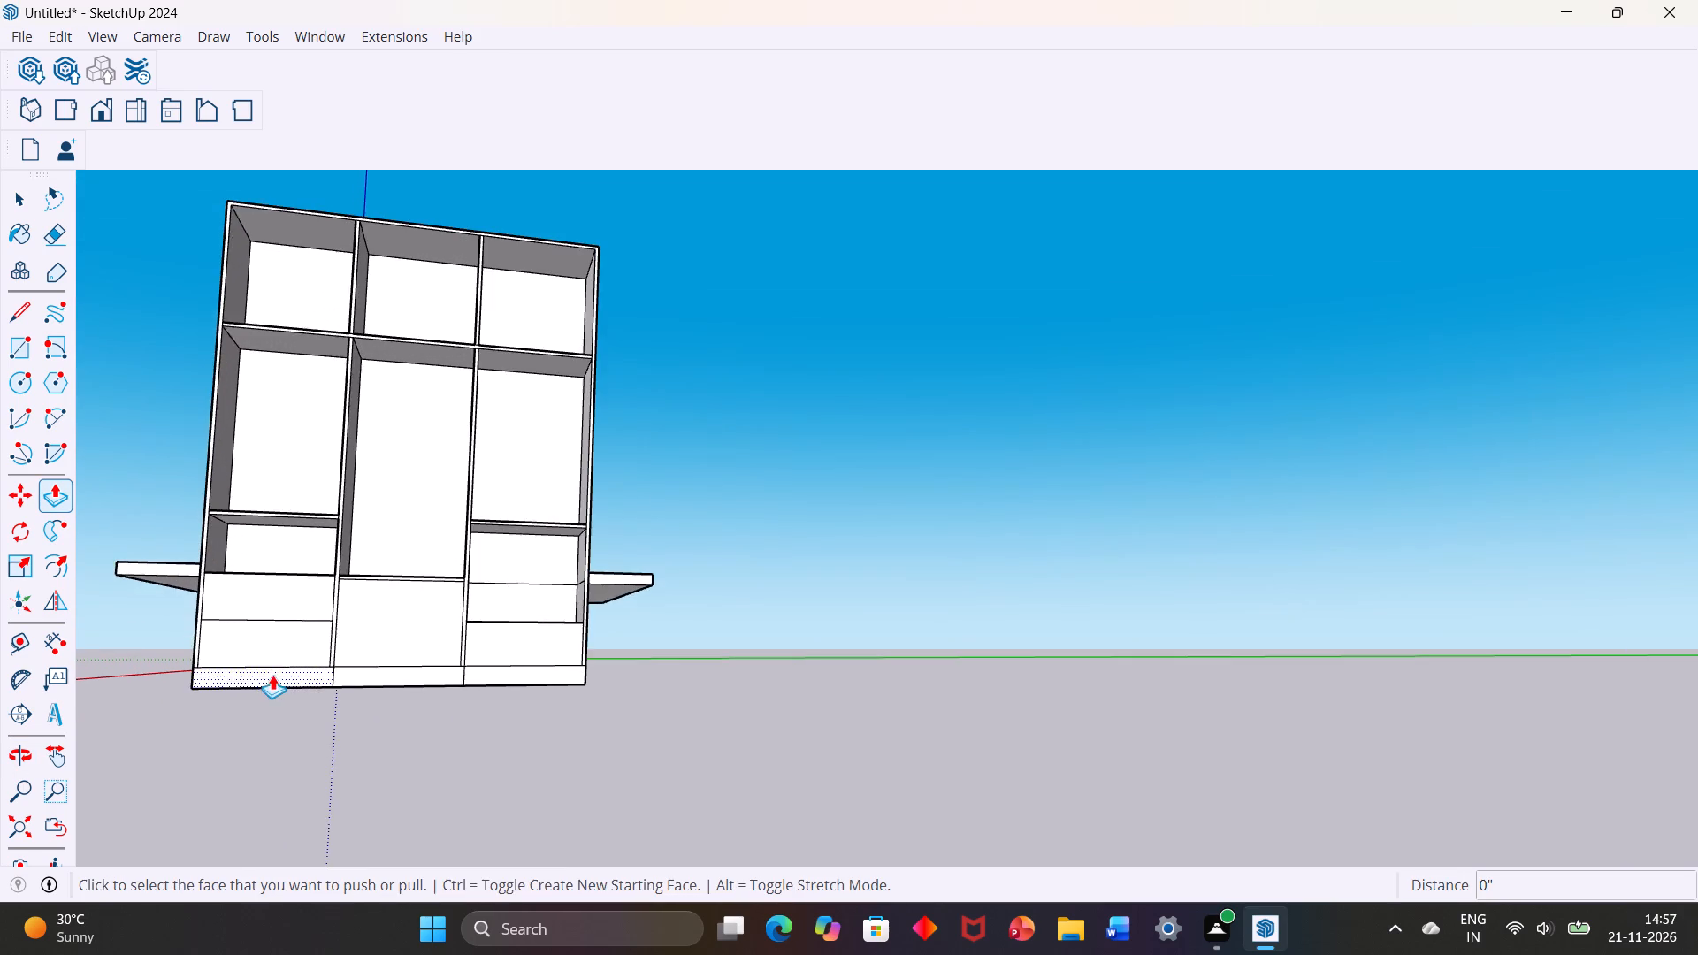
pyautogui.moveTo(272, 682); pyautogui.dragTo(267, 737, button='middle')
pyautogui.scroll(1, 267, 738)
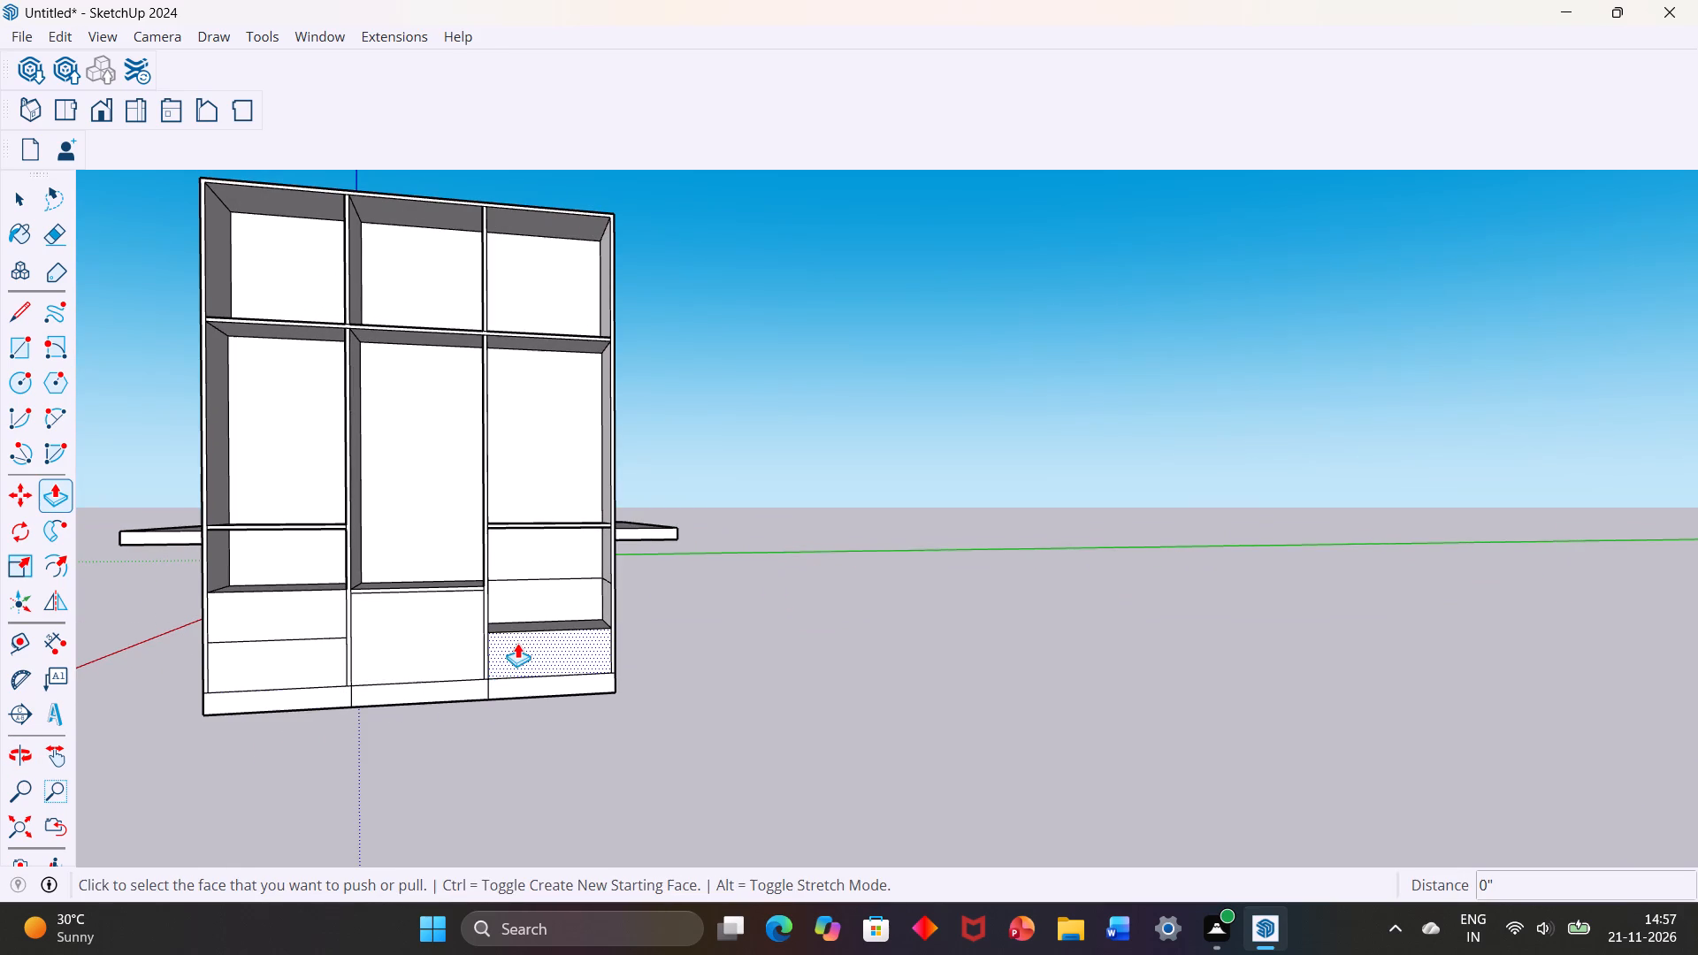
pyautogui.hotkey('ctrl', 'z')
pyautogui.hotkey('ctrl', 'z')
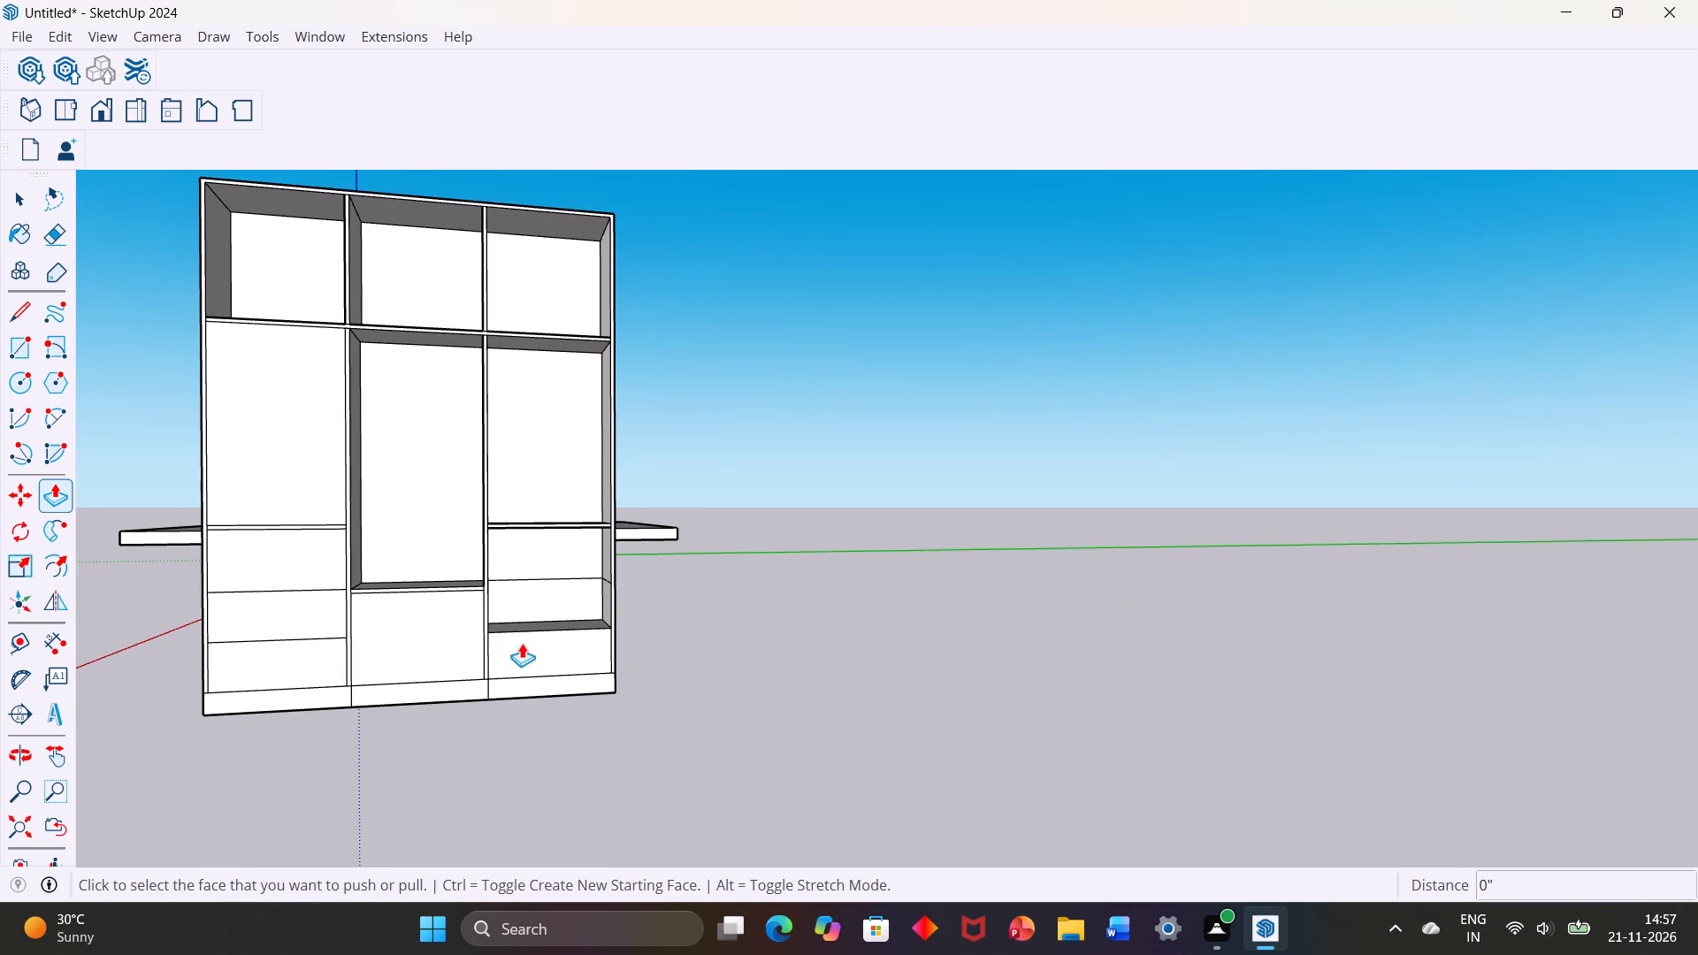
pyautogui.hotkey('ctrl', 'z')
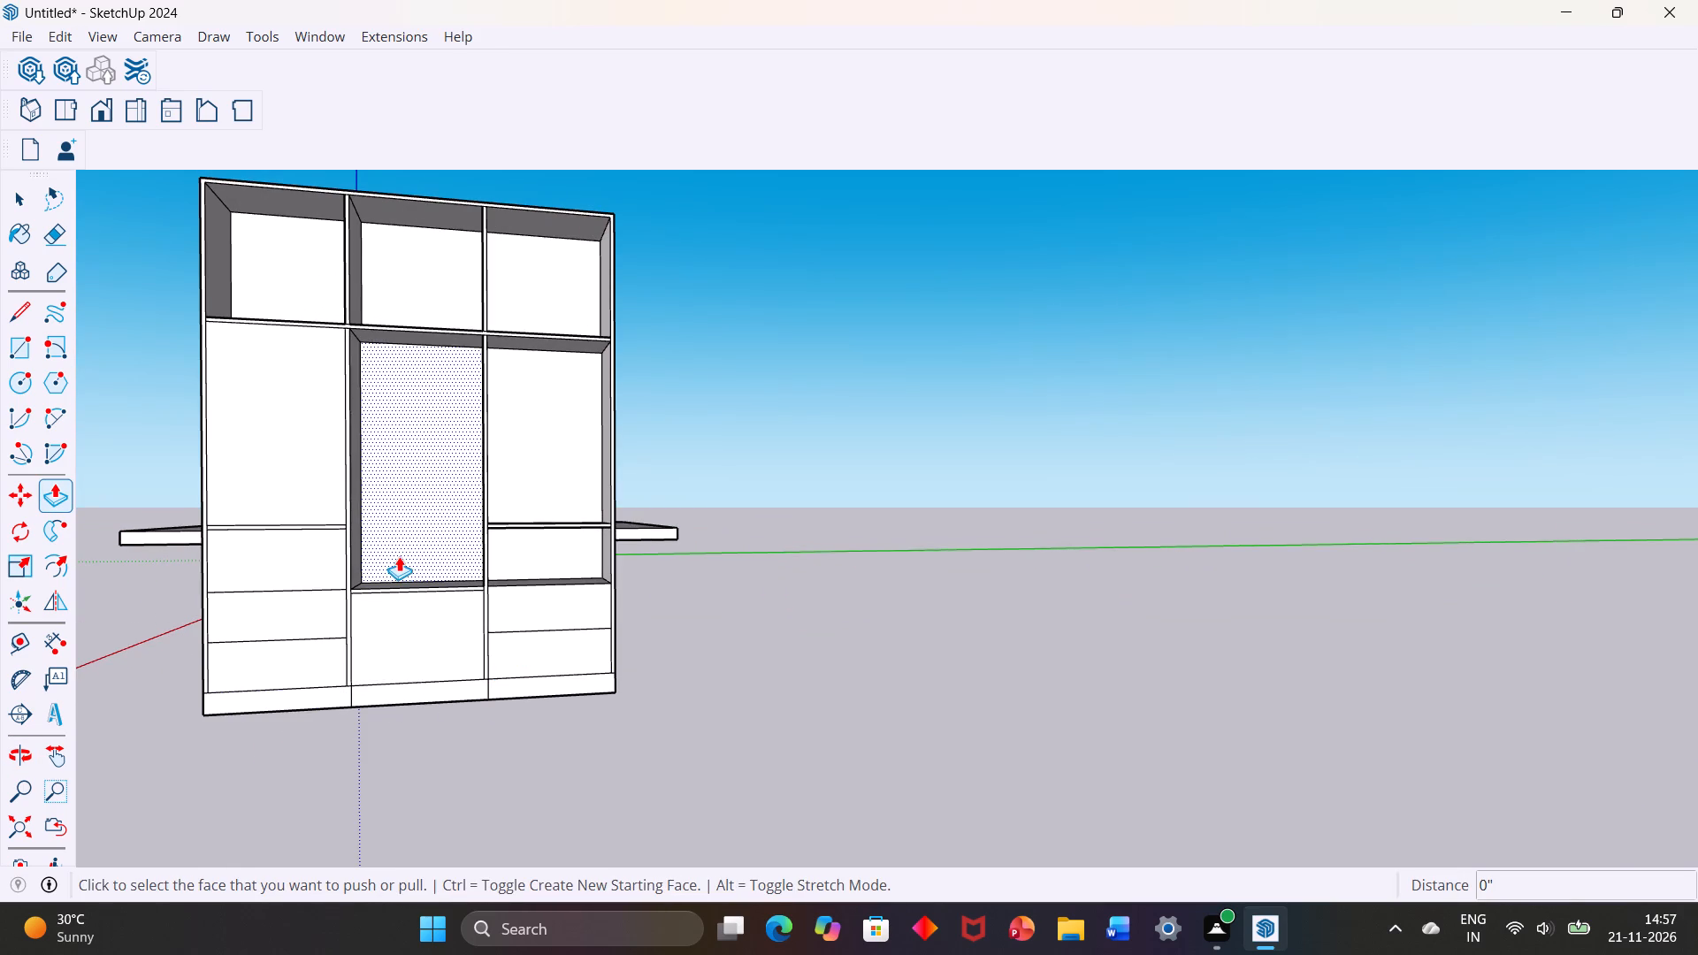
# Push the left bay's tall face, below the top compartment, 1' 6" into the cabinet.
pyautogui.doubleClick(261, 432)
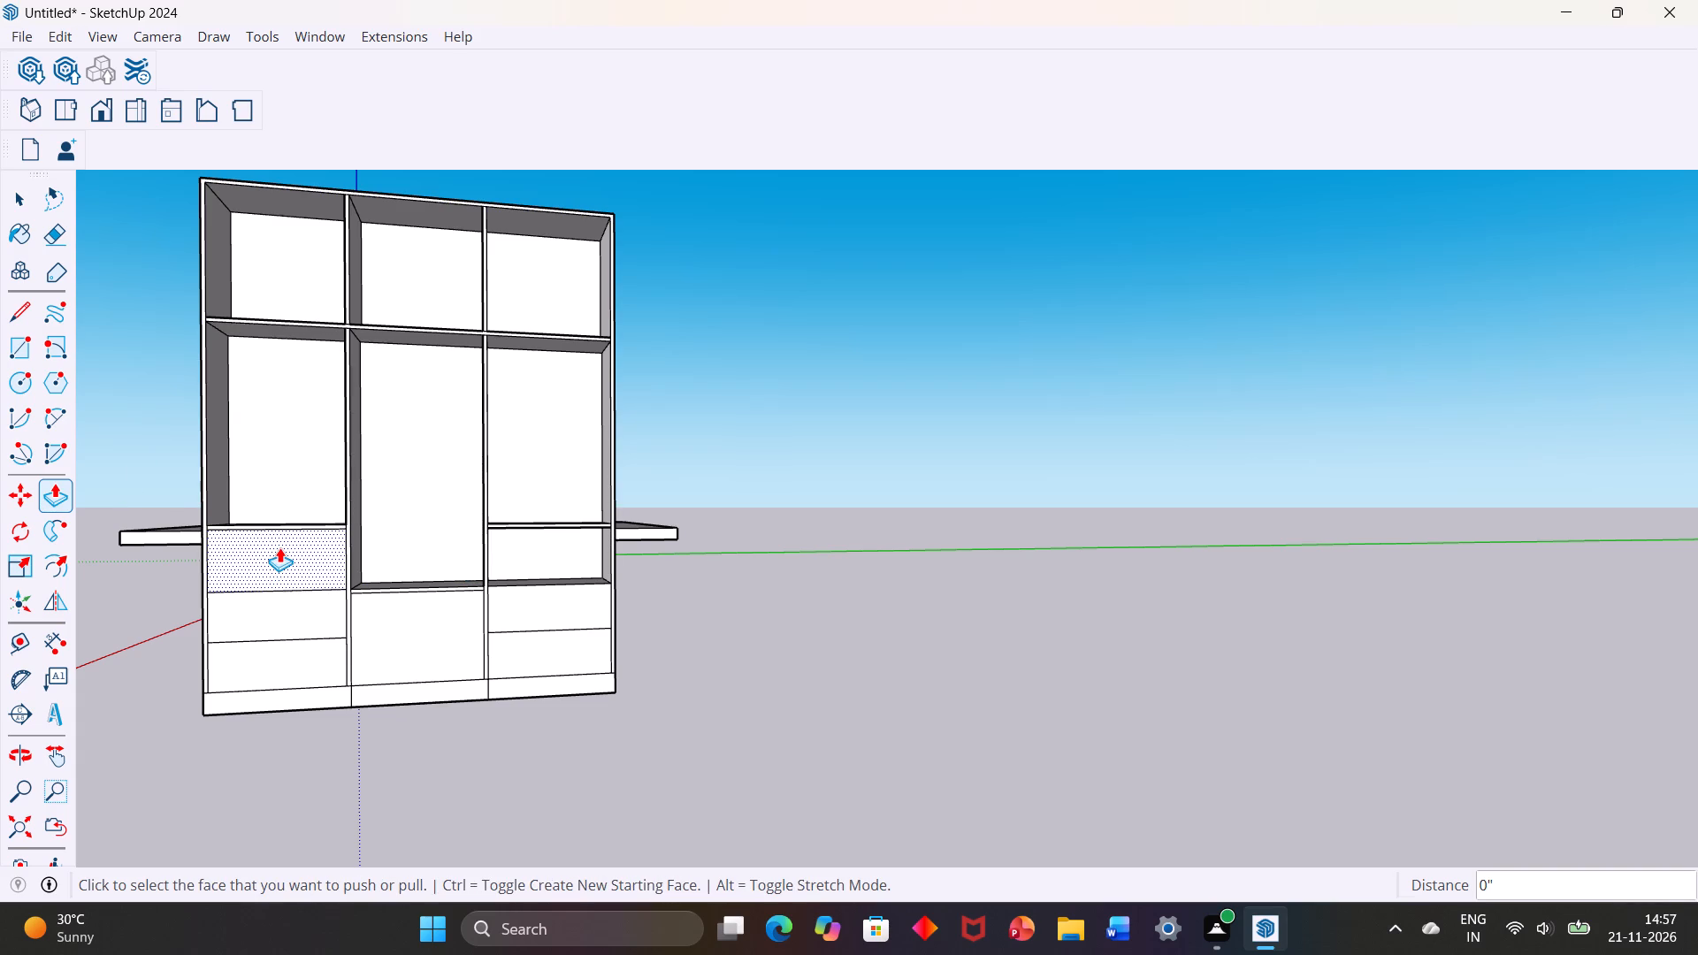
pyautogui.moveTo(279, 539); pyautogui.dragTo(270, 612, button='middle')
pyautogui.moveTo(279, 570); pyautogui.dragTo(282, 520, button='middle')
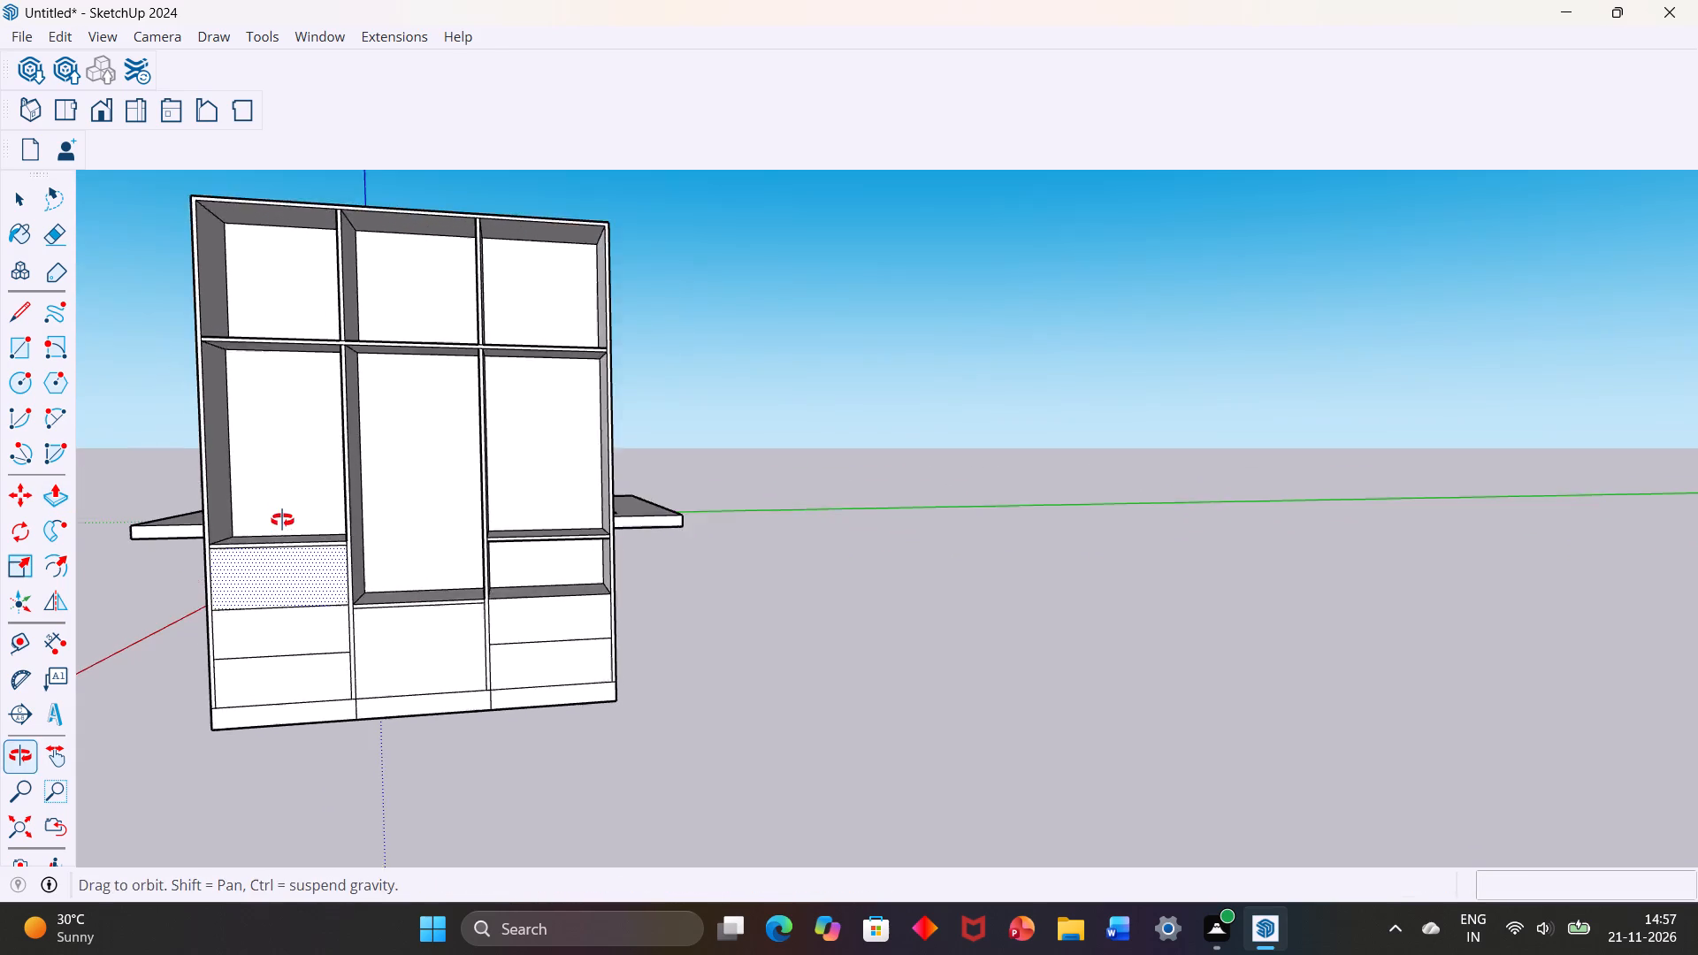
pyautogui.moveTo(282, 520); pyautogui.dragTo(282, 519, button='middle')
pyautogui.scroll(-5, 282, 519)
pyautogui.scroll(6, 316, 633)
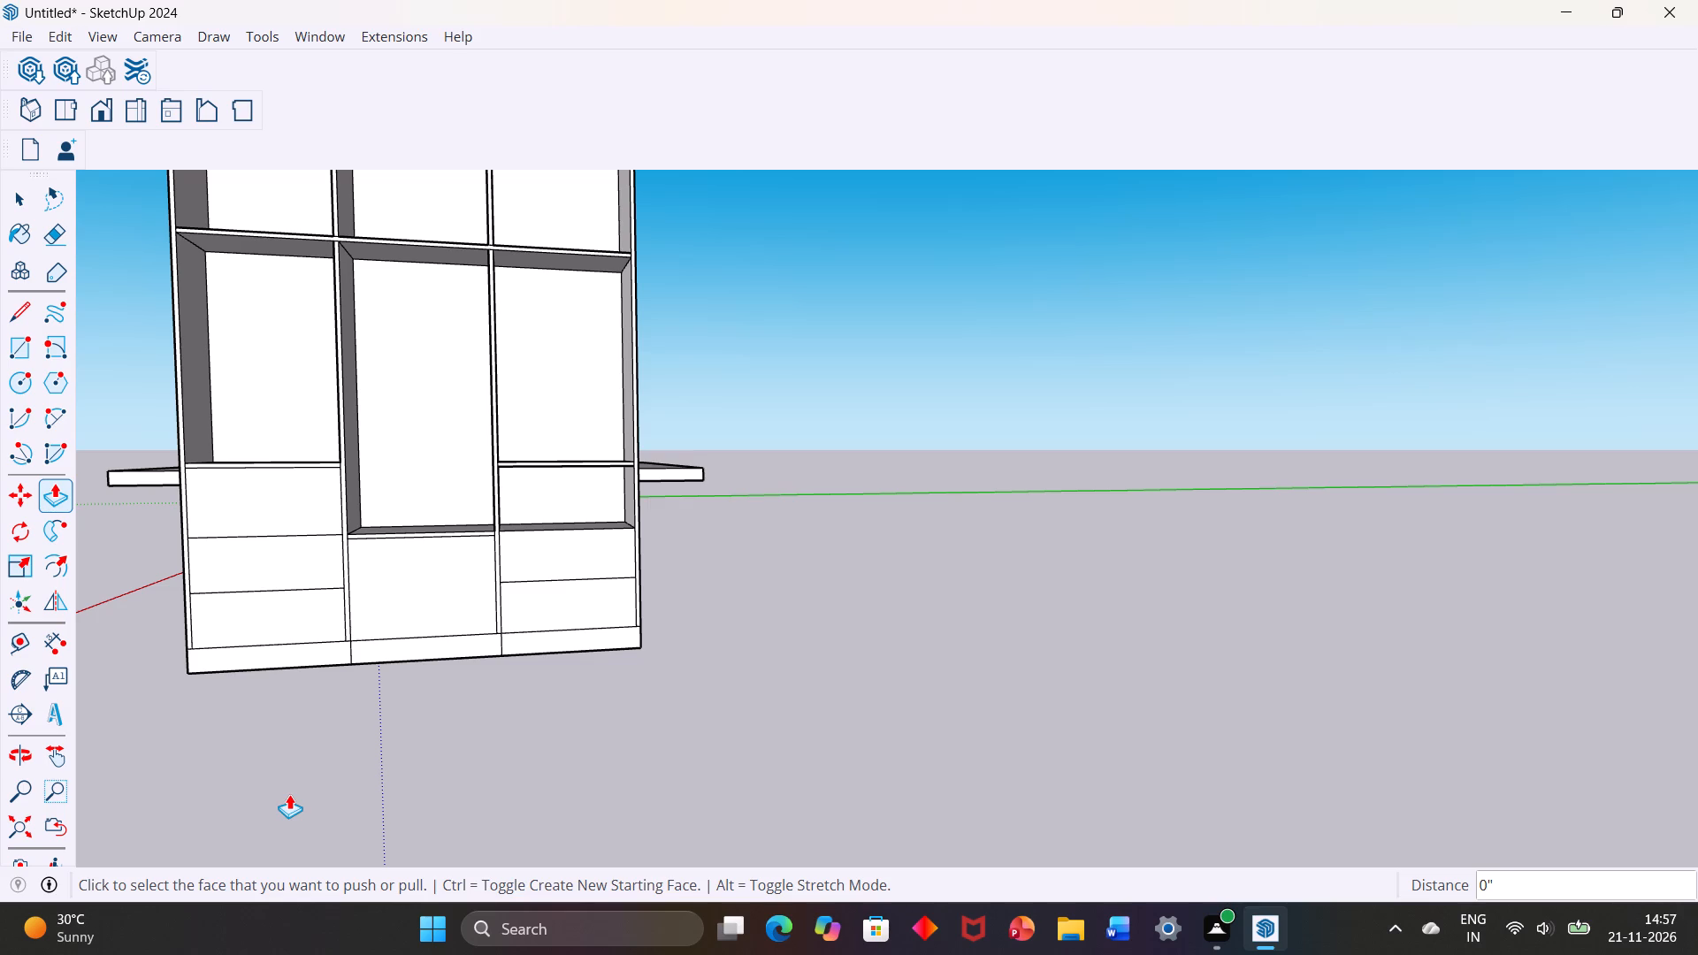
pyautogui.press('Escape')
pyautogui.press('space')
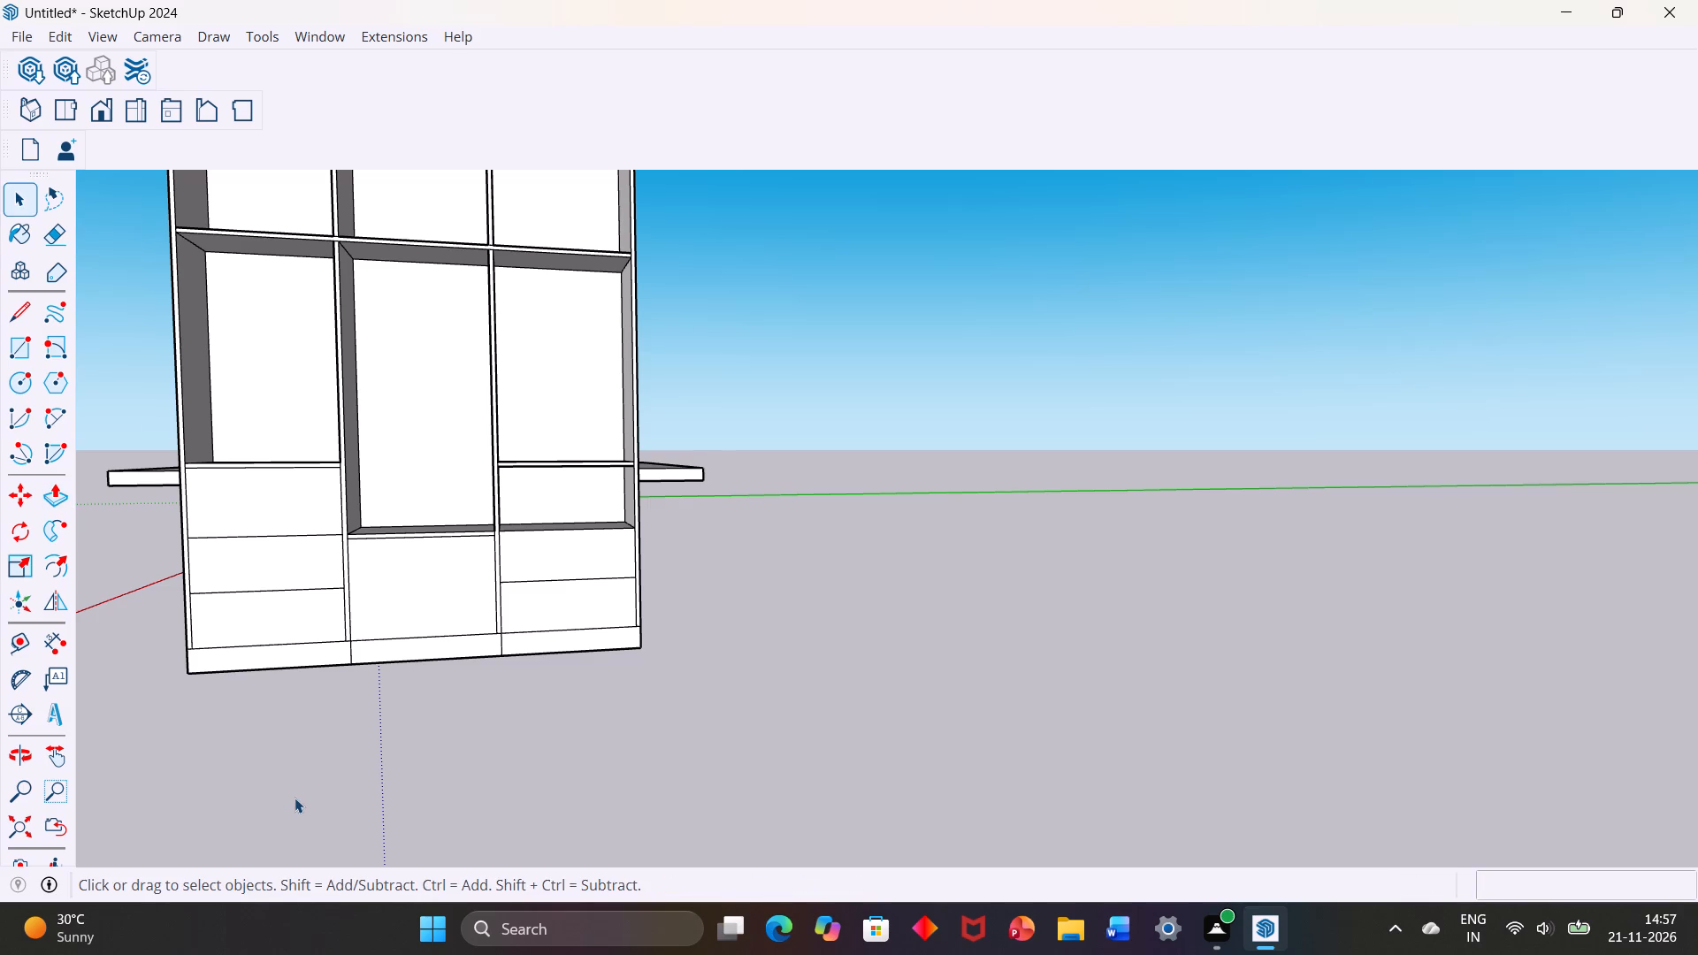
# Push the middle bay's lower face and the left bay's top drawer division face 1' 6" into the cabinet.
pyautogui.scroll(1, 294, 798)
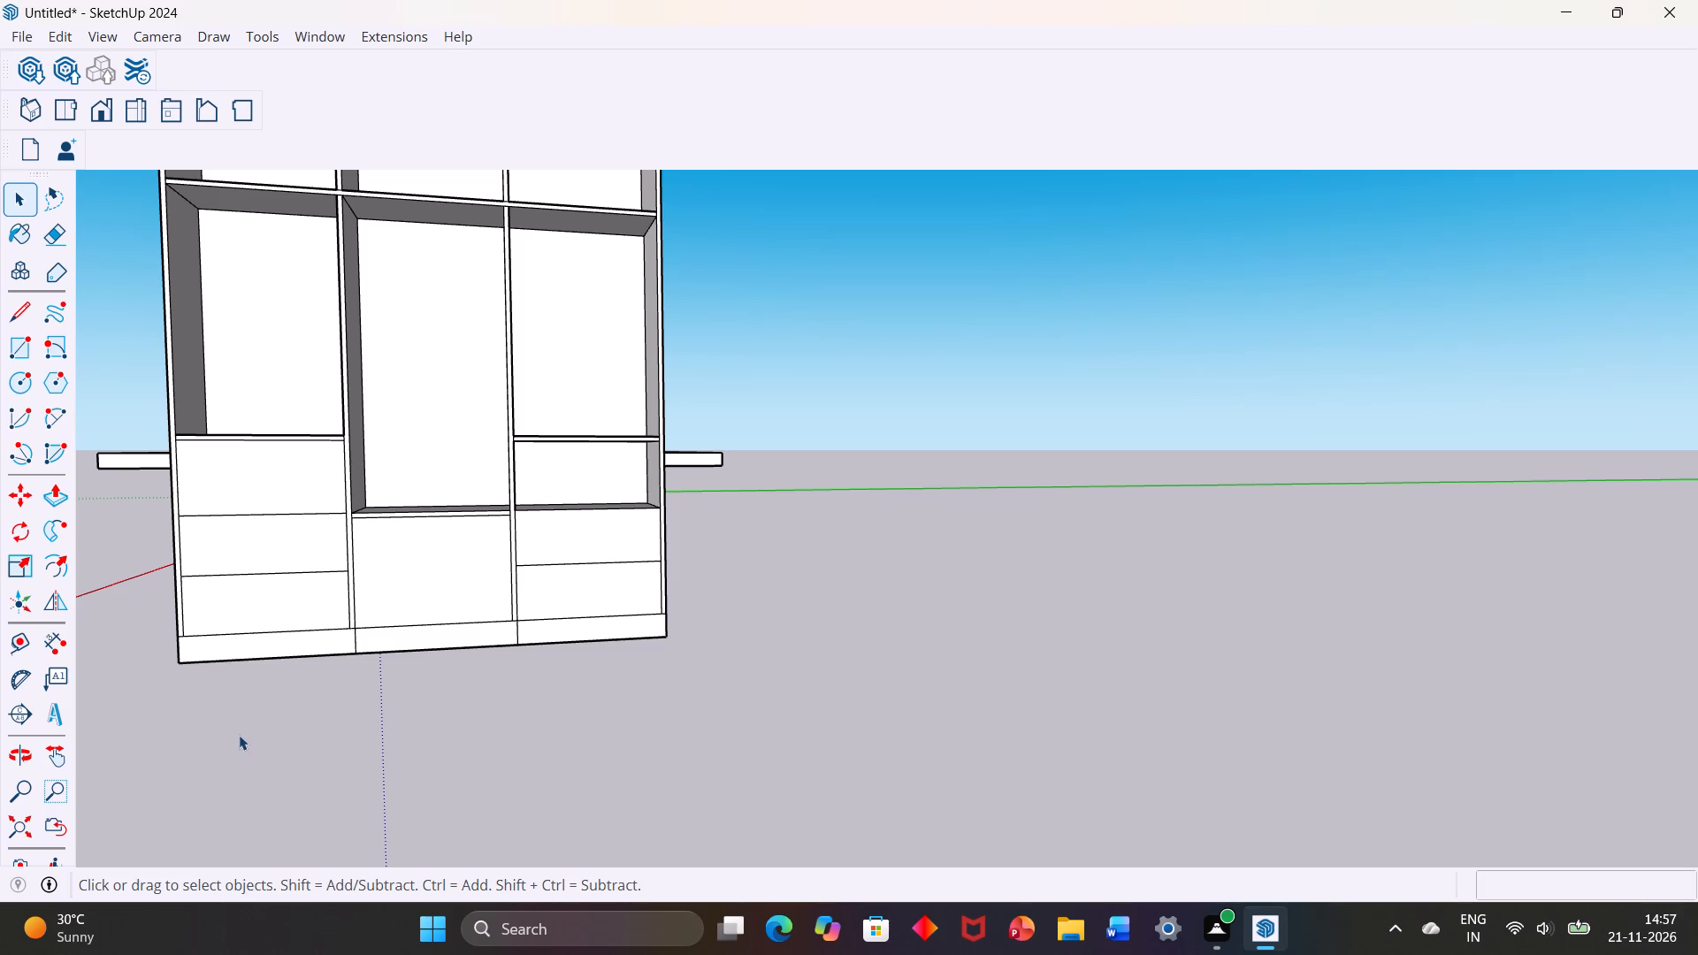
pyautogui.moveTo(47, 492); pyautogui.dragTo(62, 500)
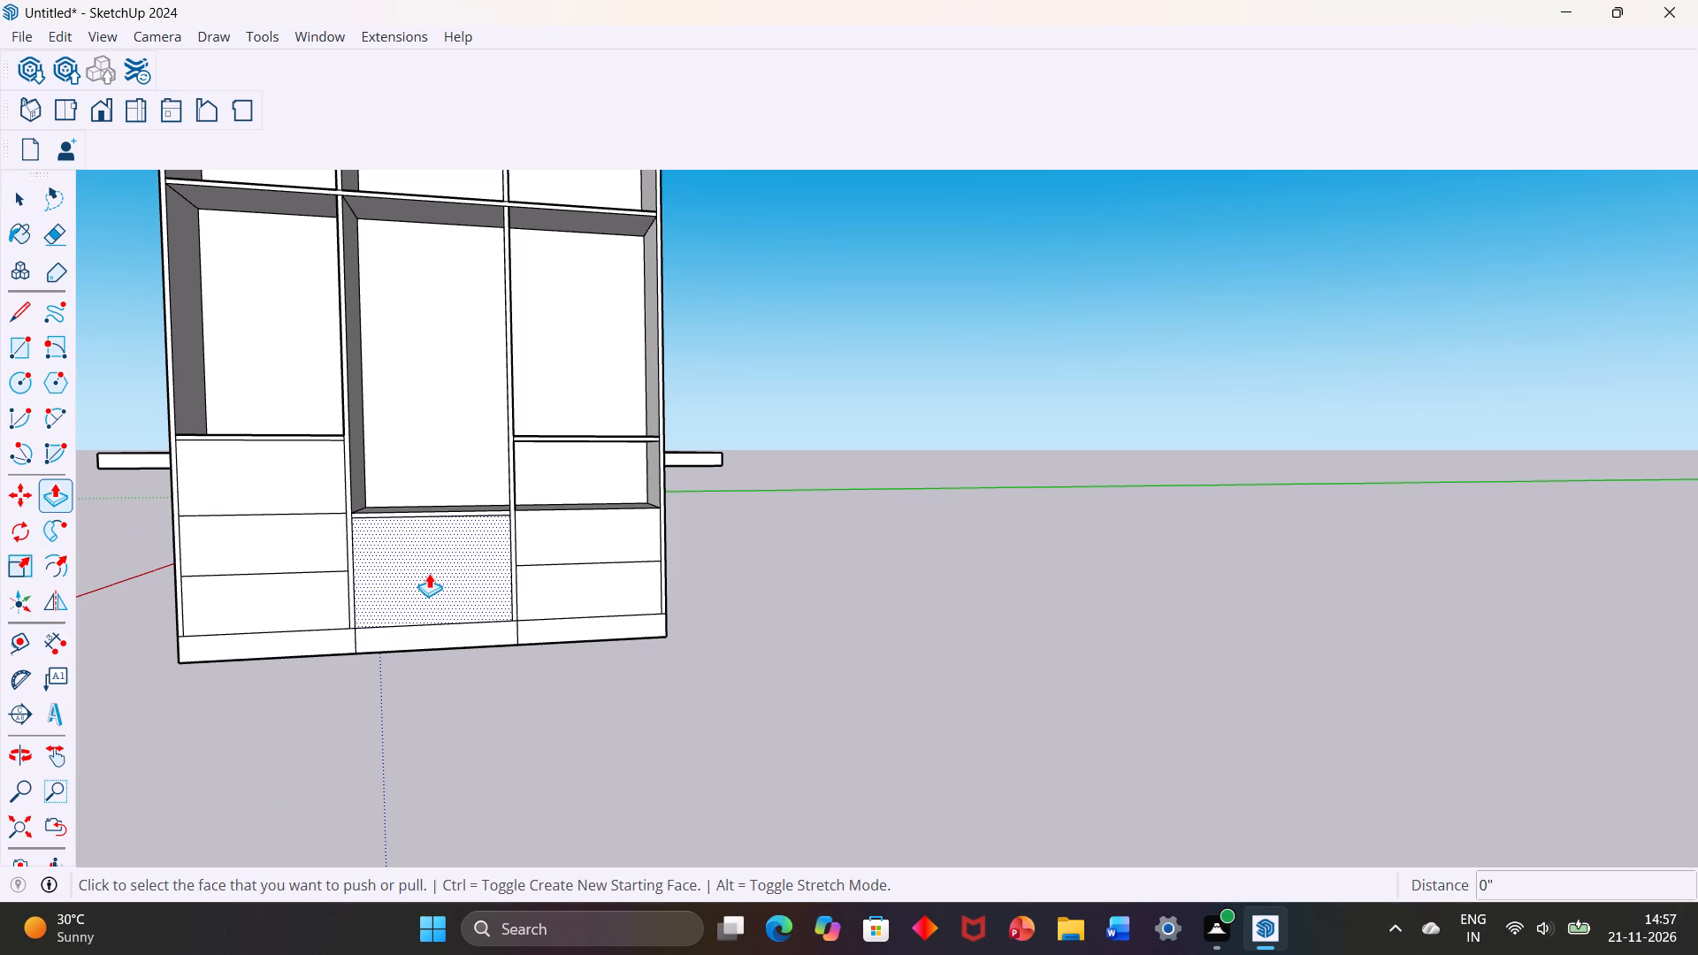
pyautogui.doubleClick(429, 573)
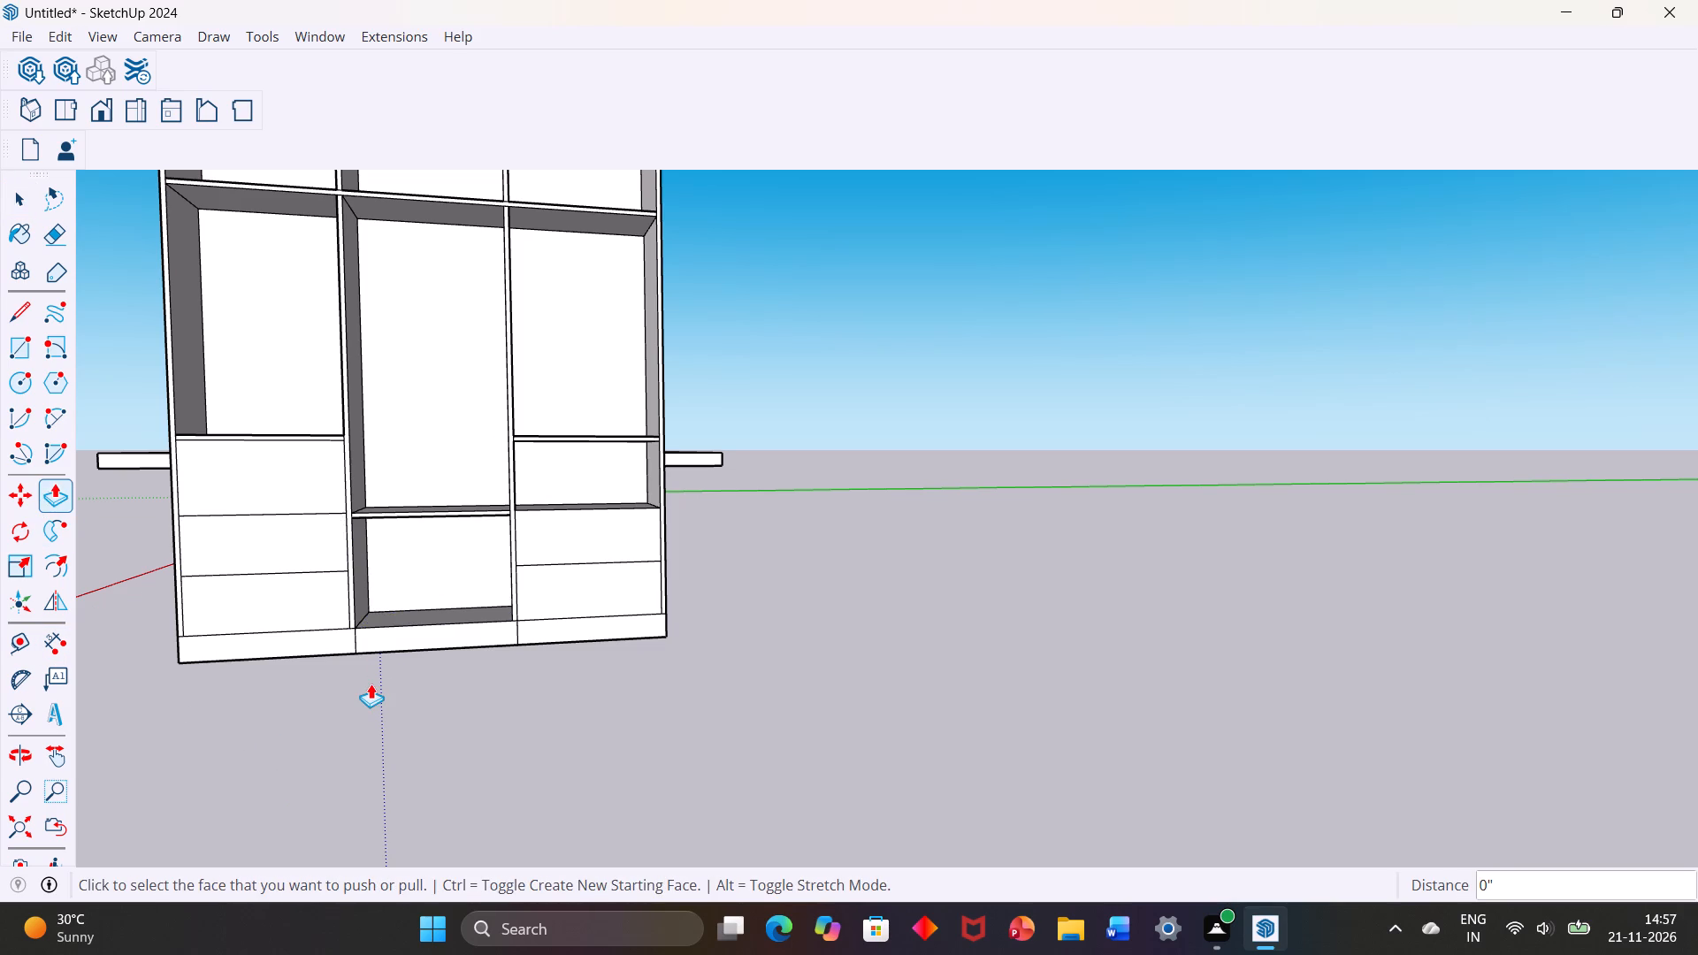
pyautogui.press('space')
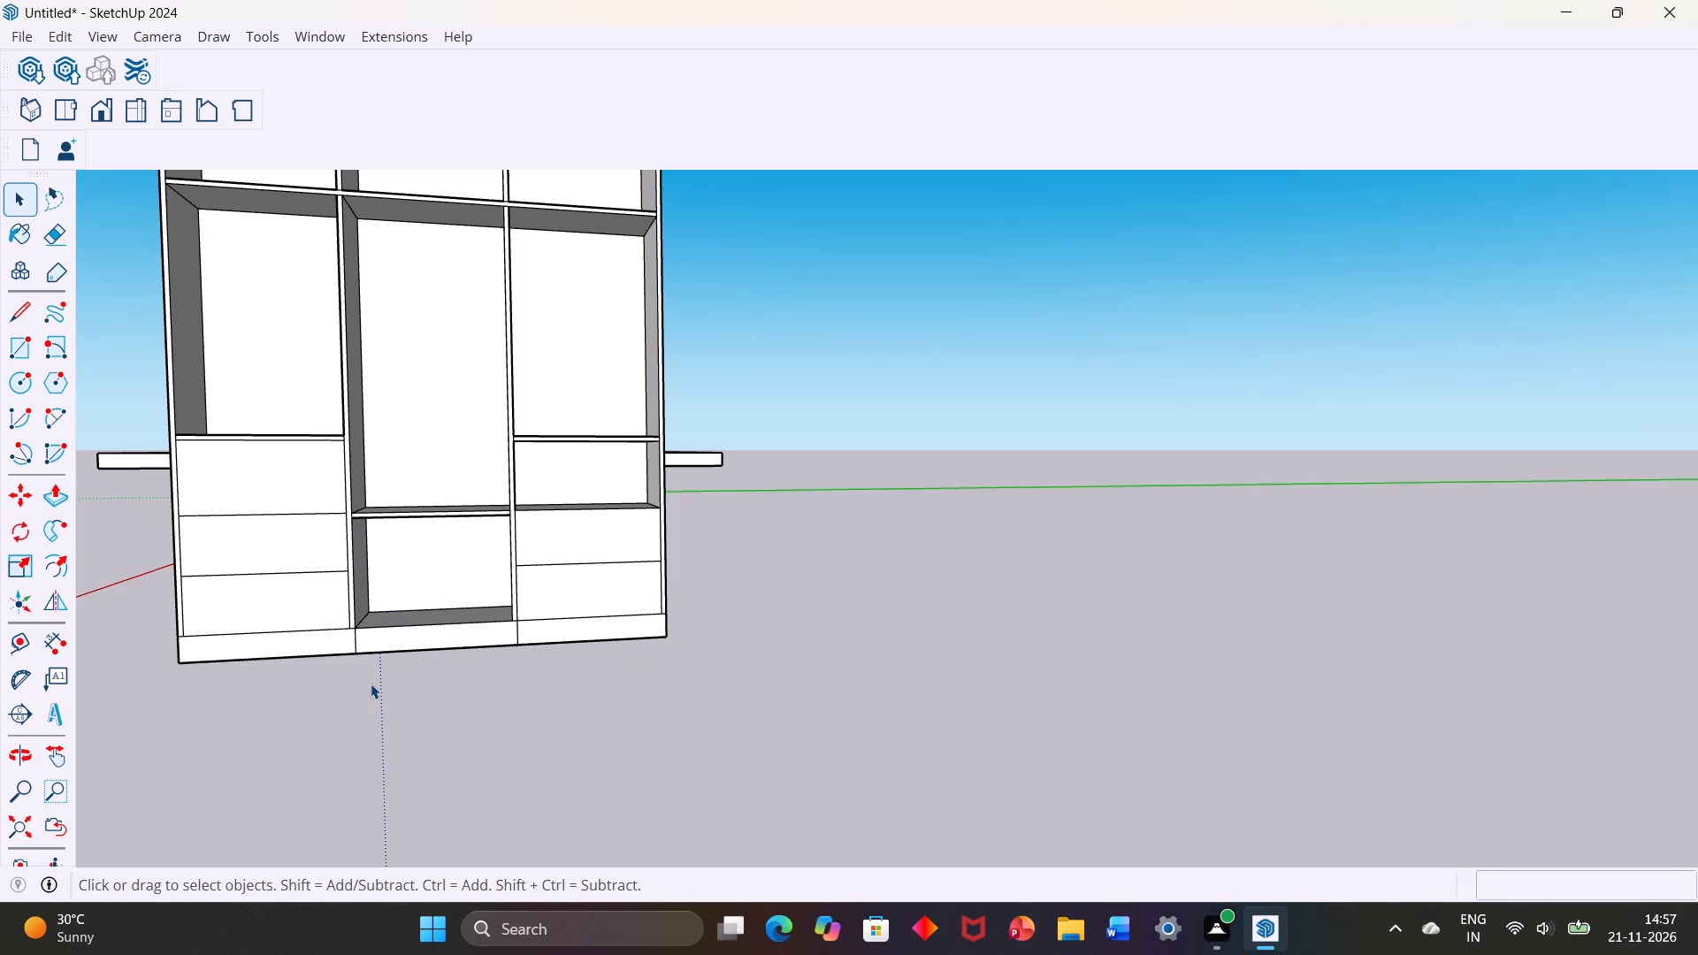
pyautogui.click(243, 477)
pyautogui.click(44, 498)
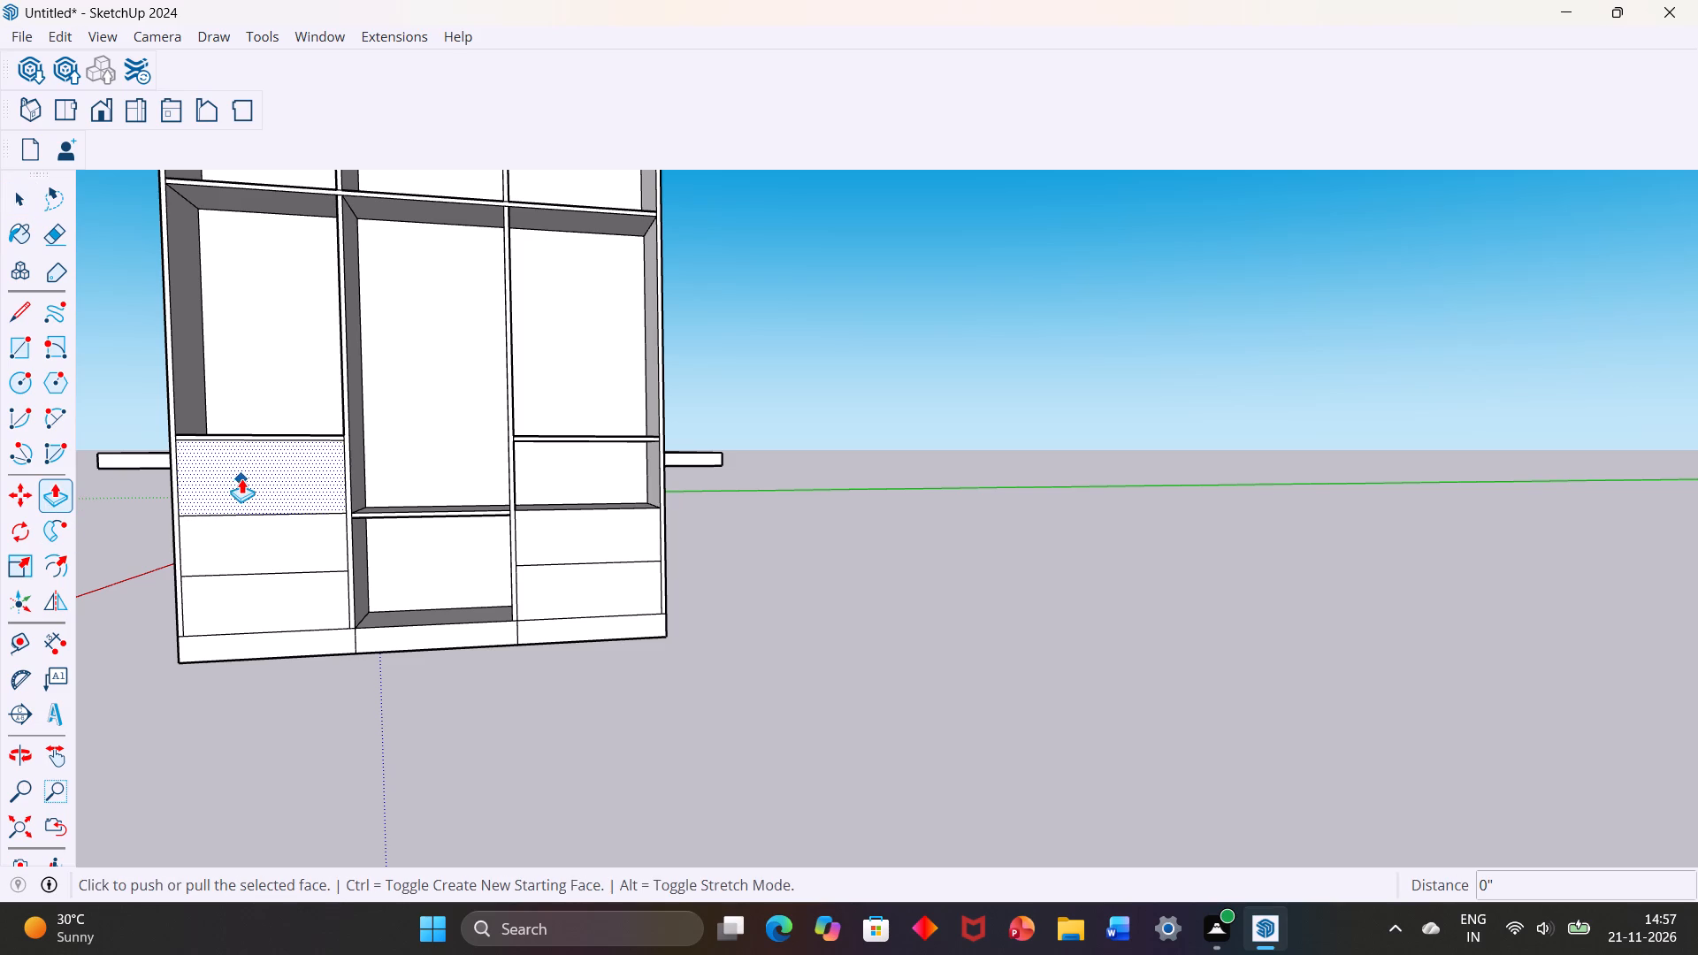
pyautogui.doubleClick(241, 478)
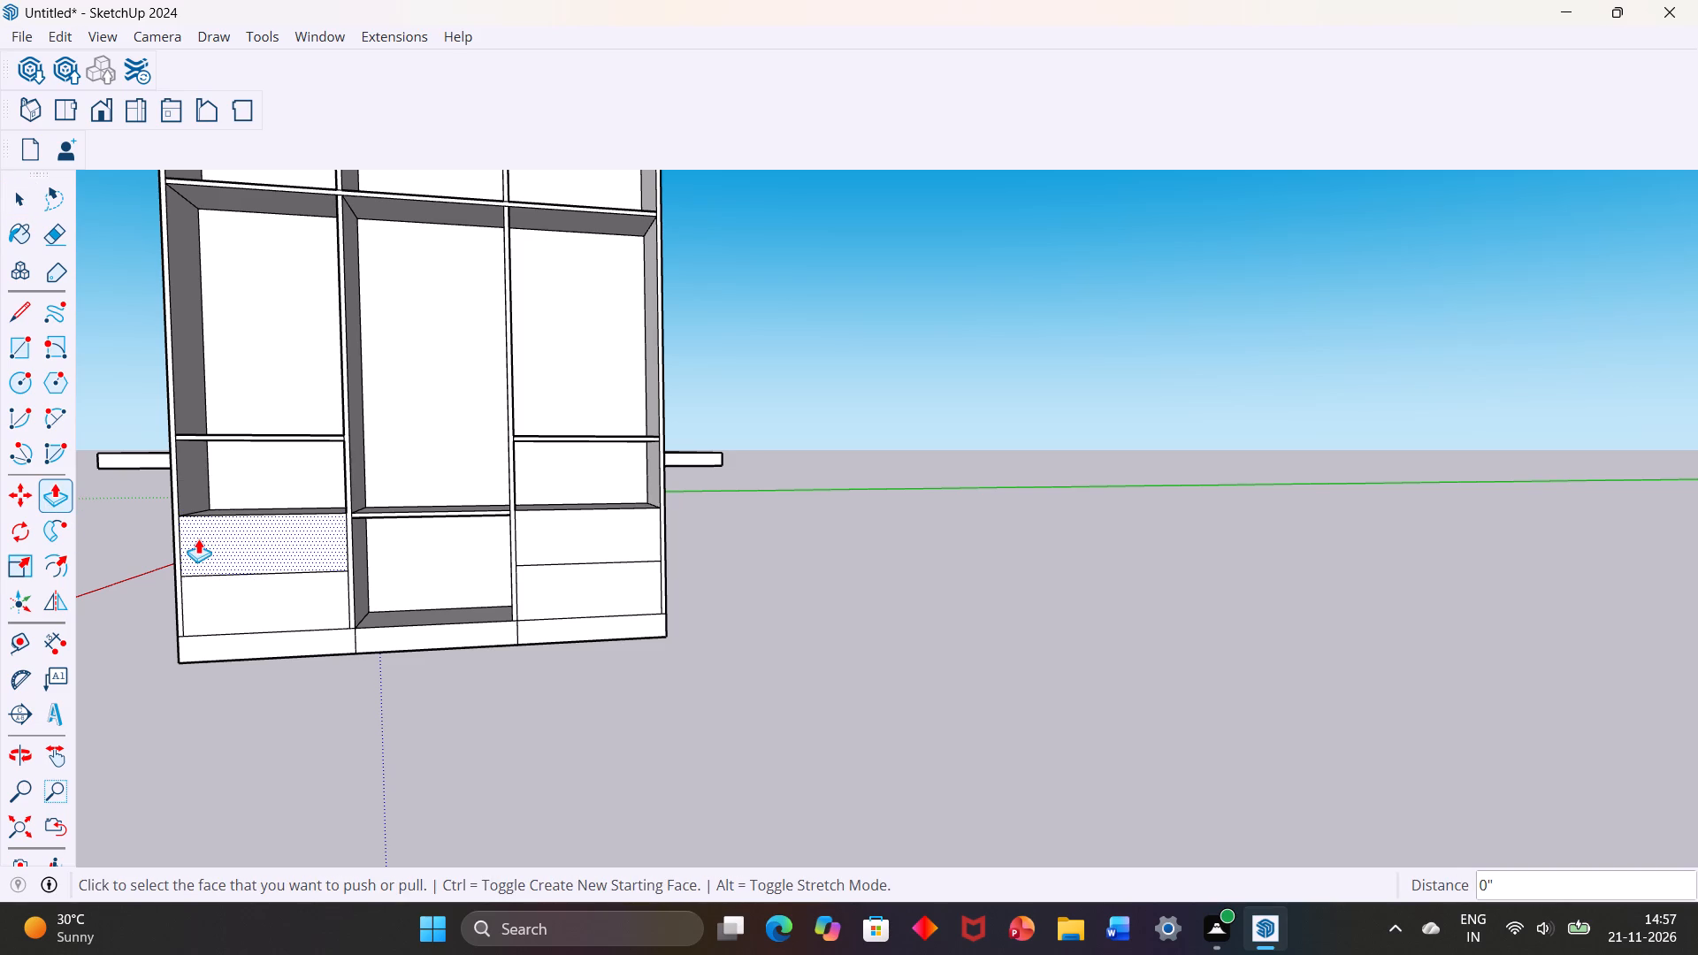
pyautogui.press('space')
# Offset the outline of the left bay's upper flush drawer front 1" inward.
pyautogui.click(230, 543)
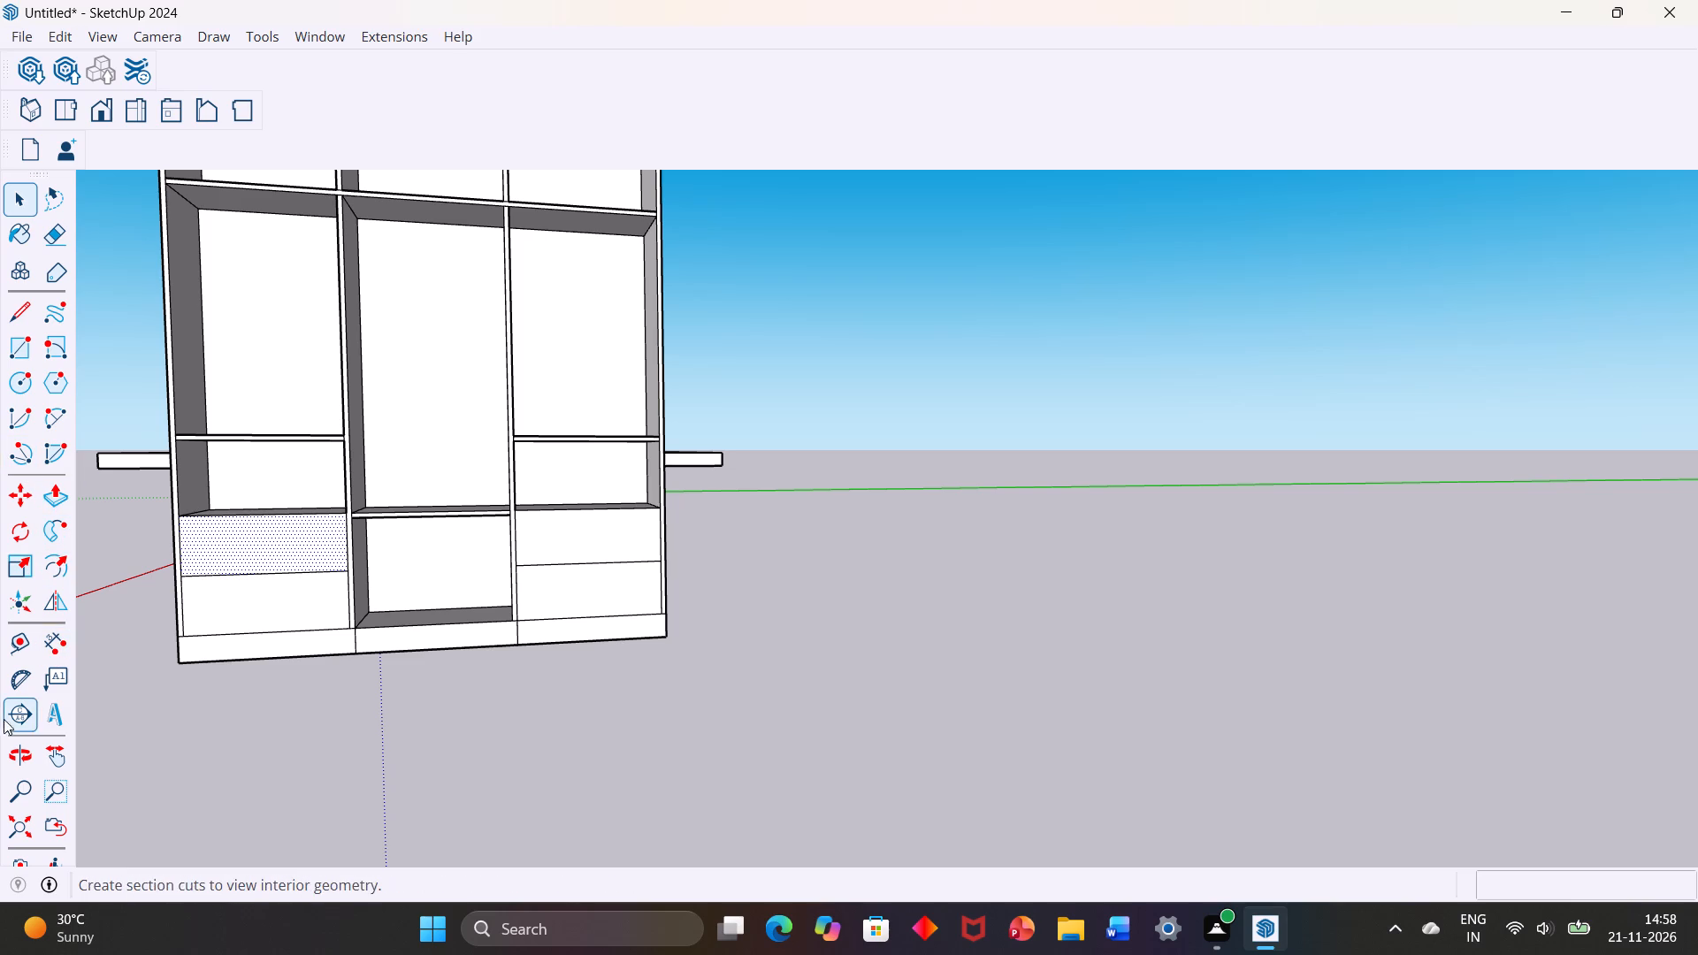
pyautogui.click(52, 565)
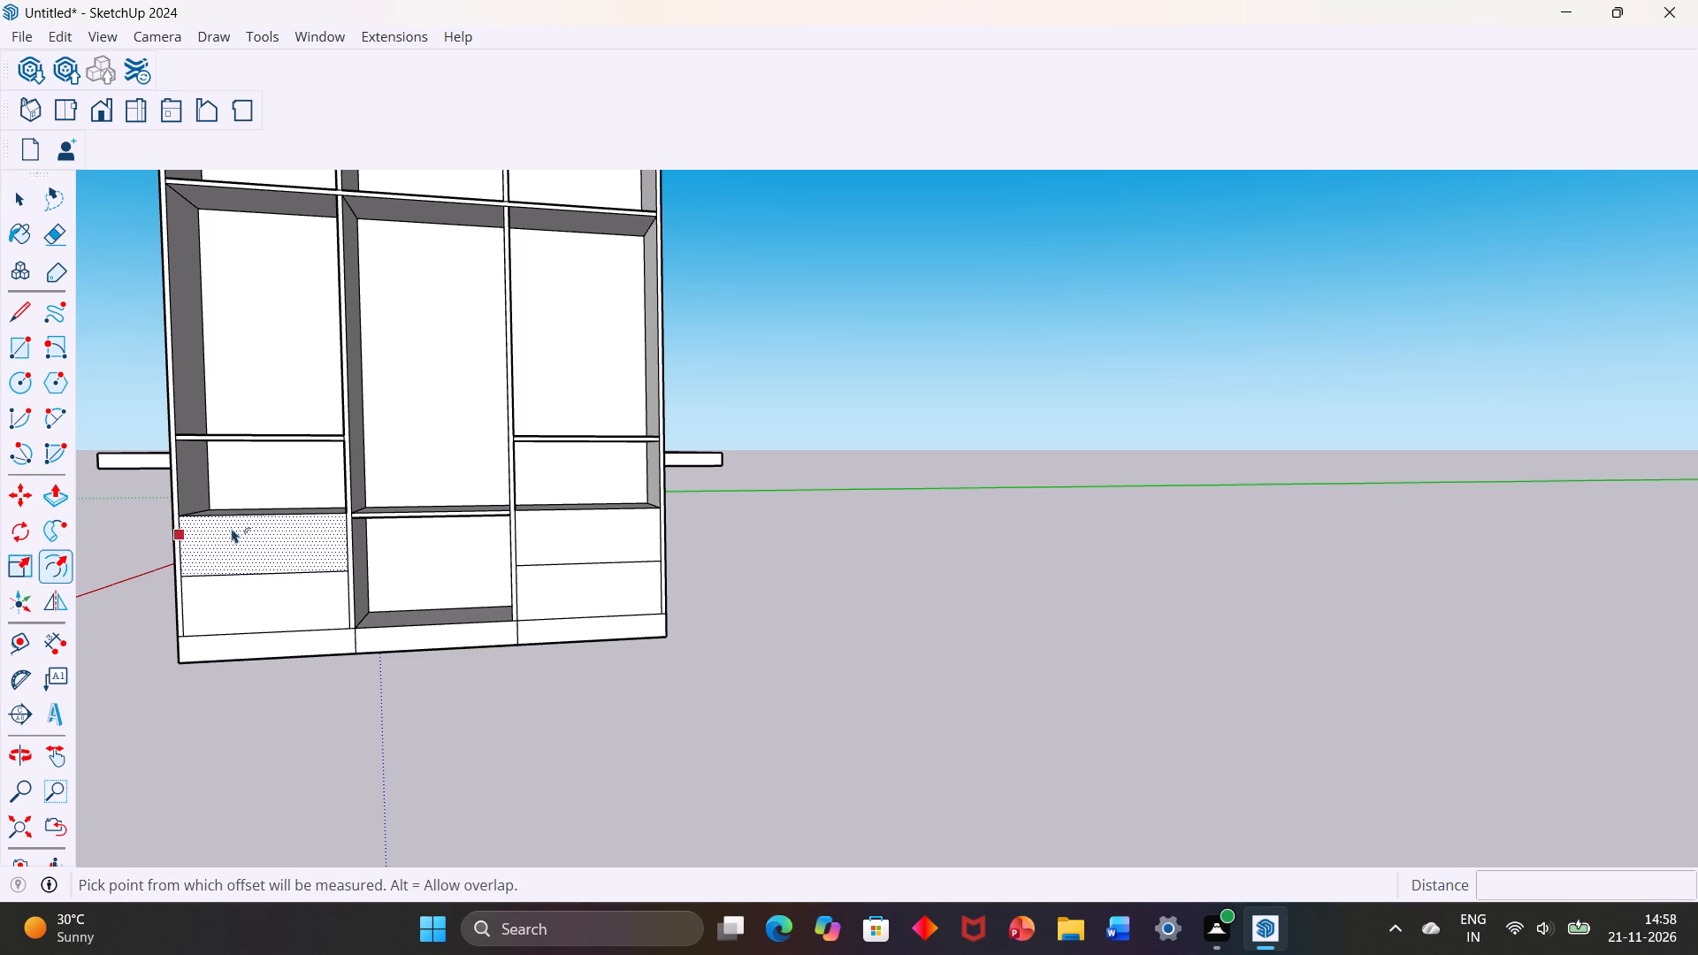
pyautogui.click(256, 519)
pyautogui.press('1')
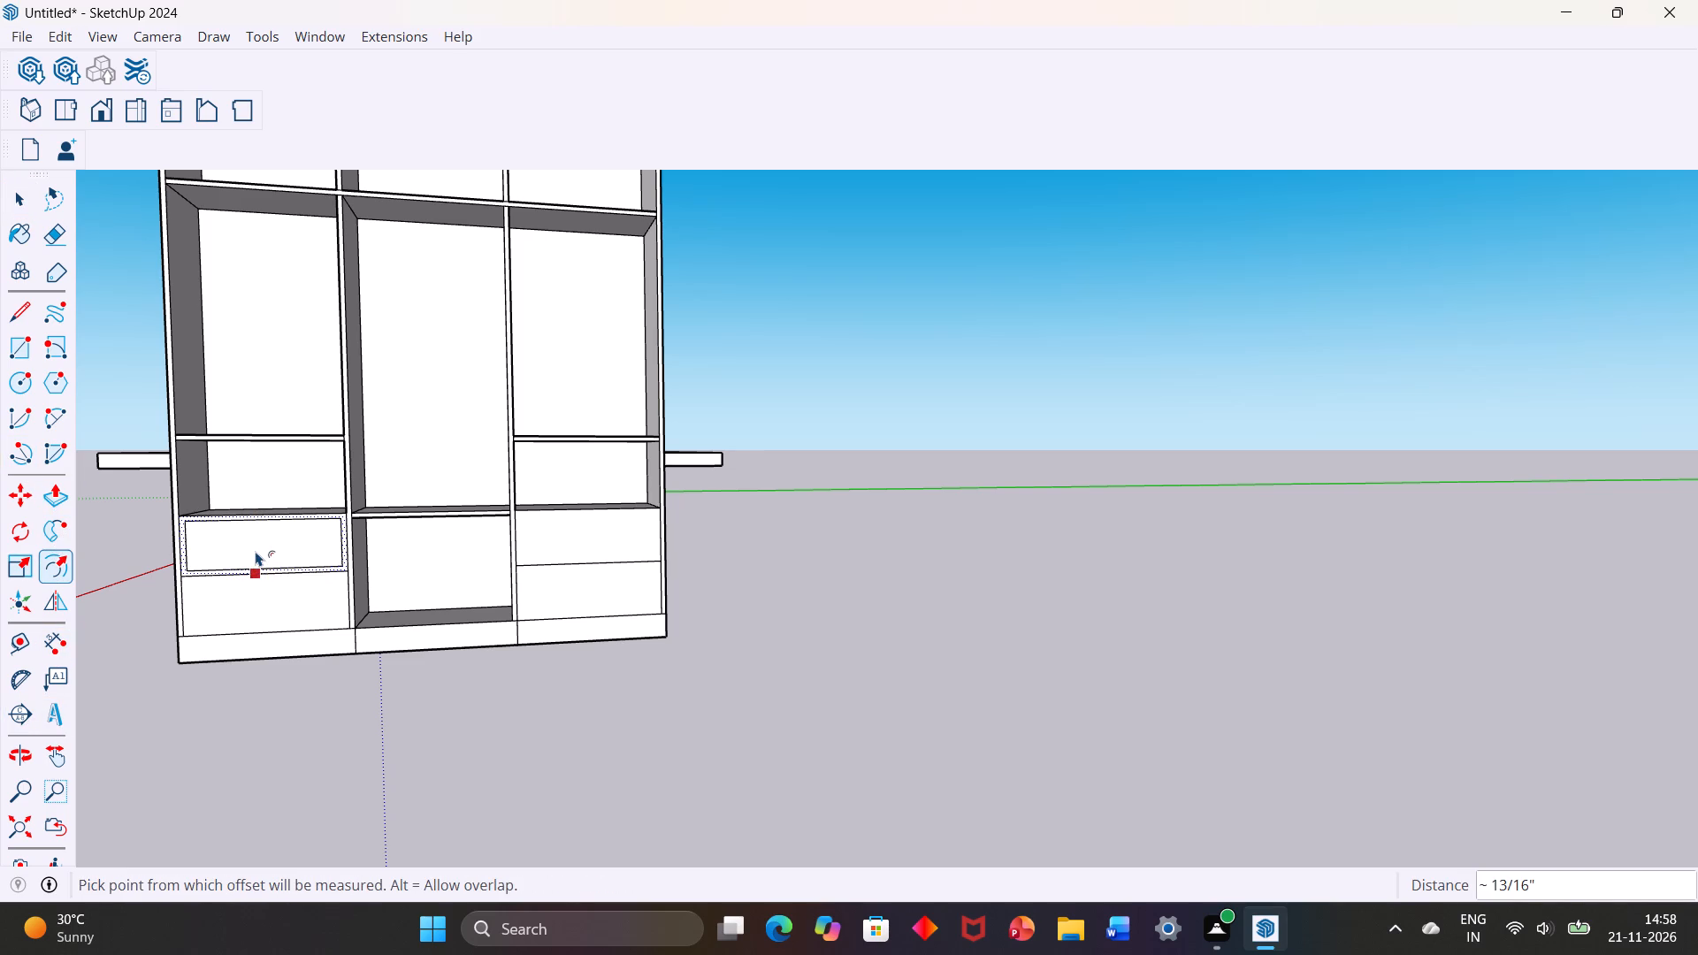
pyautogui.press('Return')
pyautogui.click(233, 611)
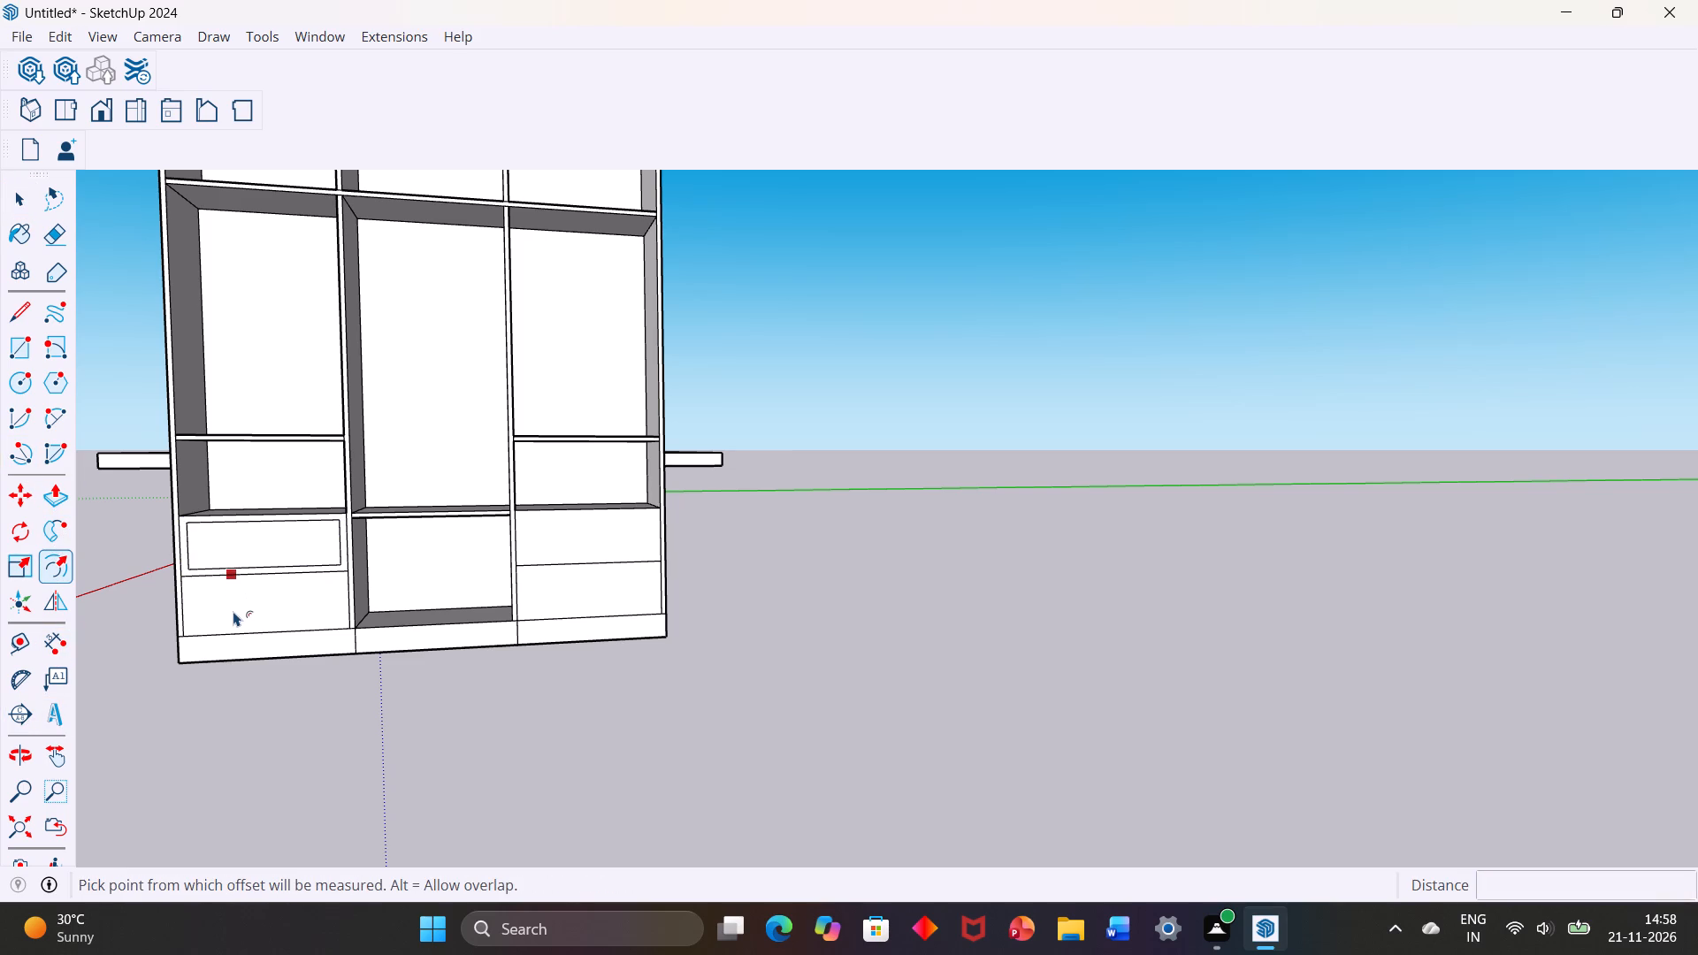
pyautogui.press('space')
pyautogui.press('space')
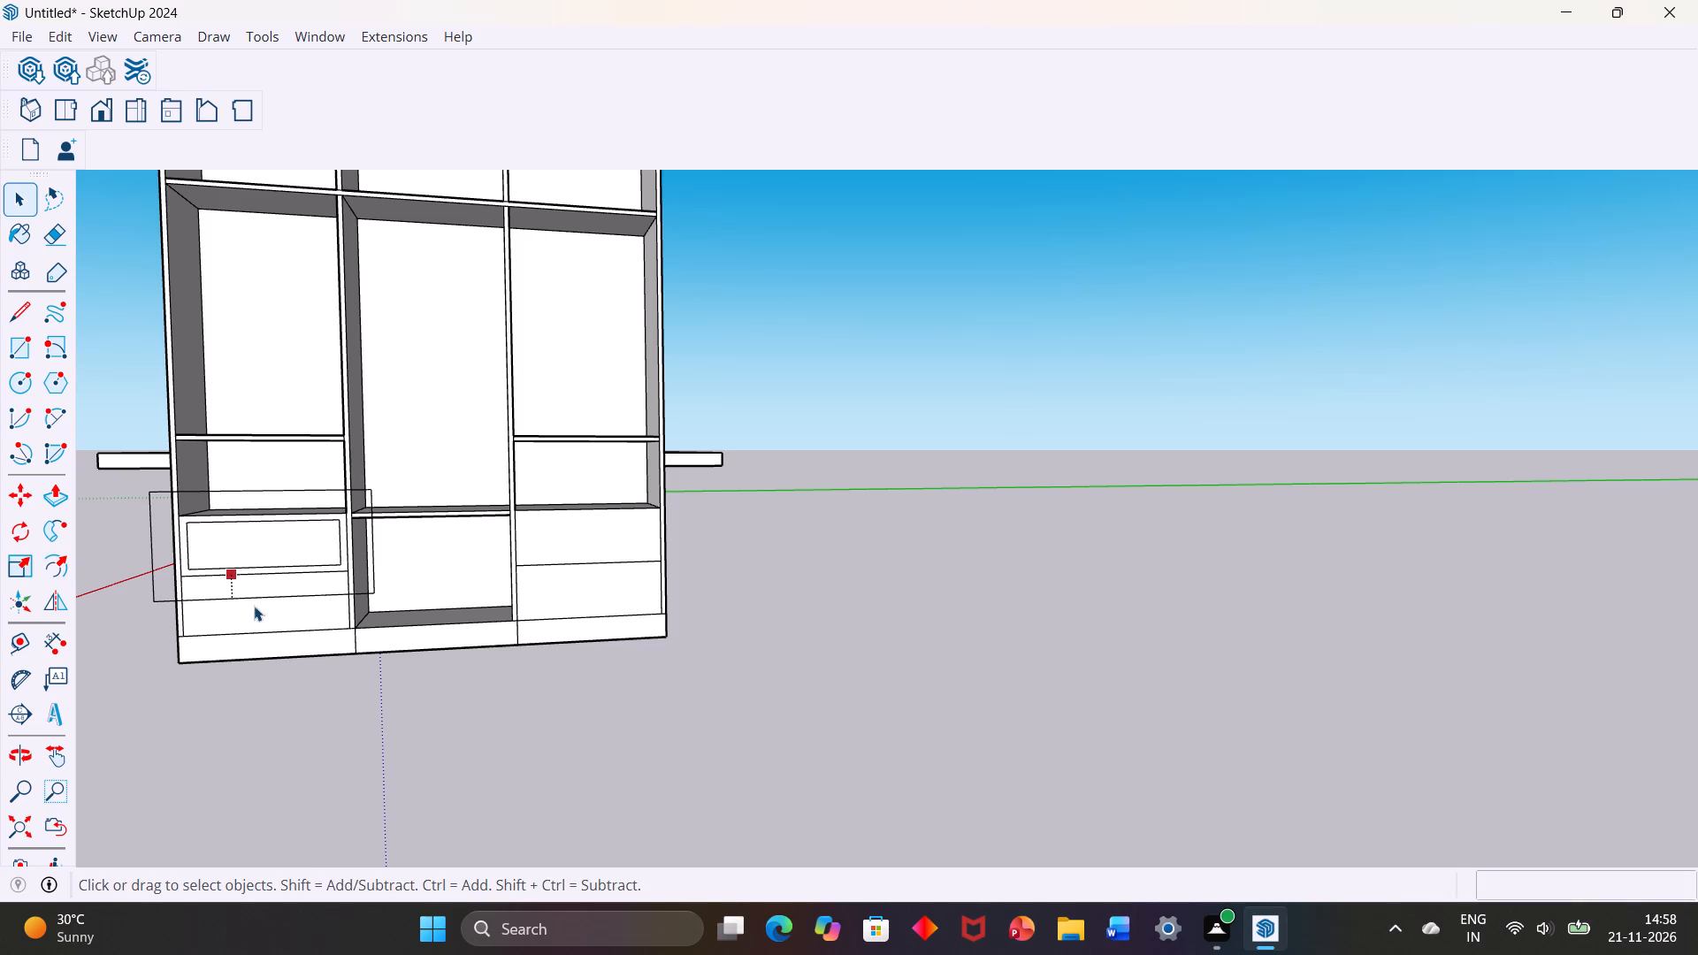
# Offset the outline of the left bay's lowest drawer front, just above the base strip, 1" inward.
pyautogui.click(250, 610)
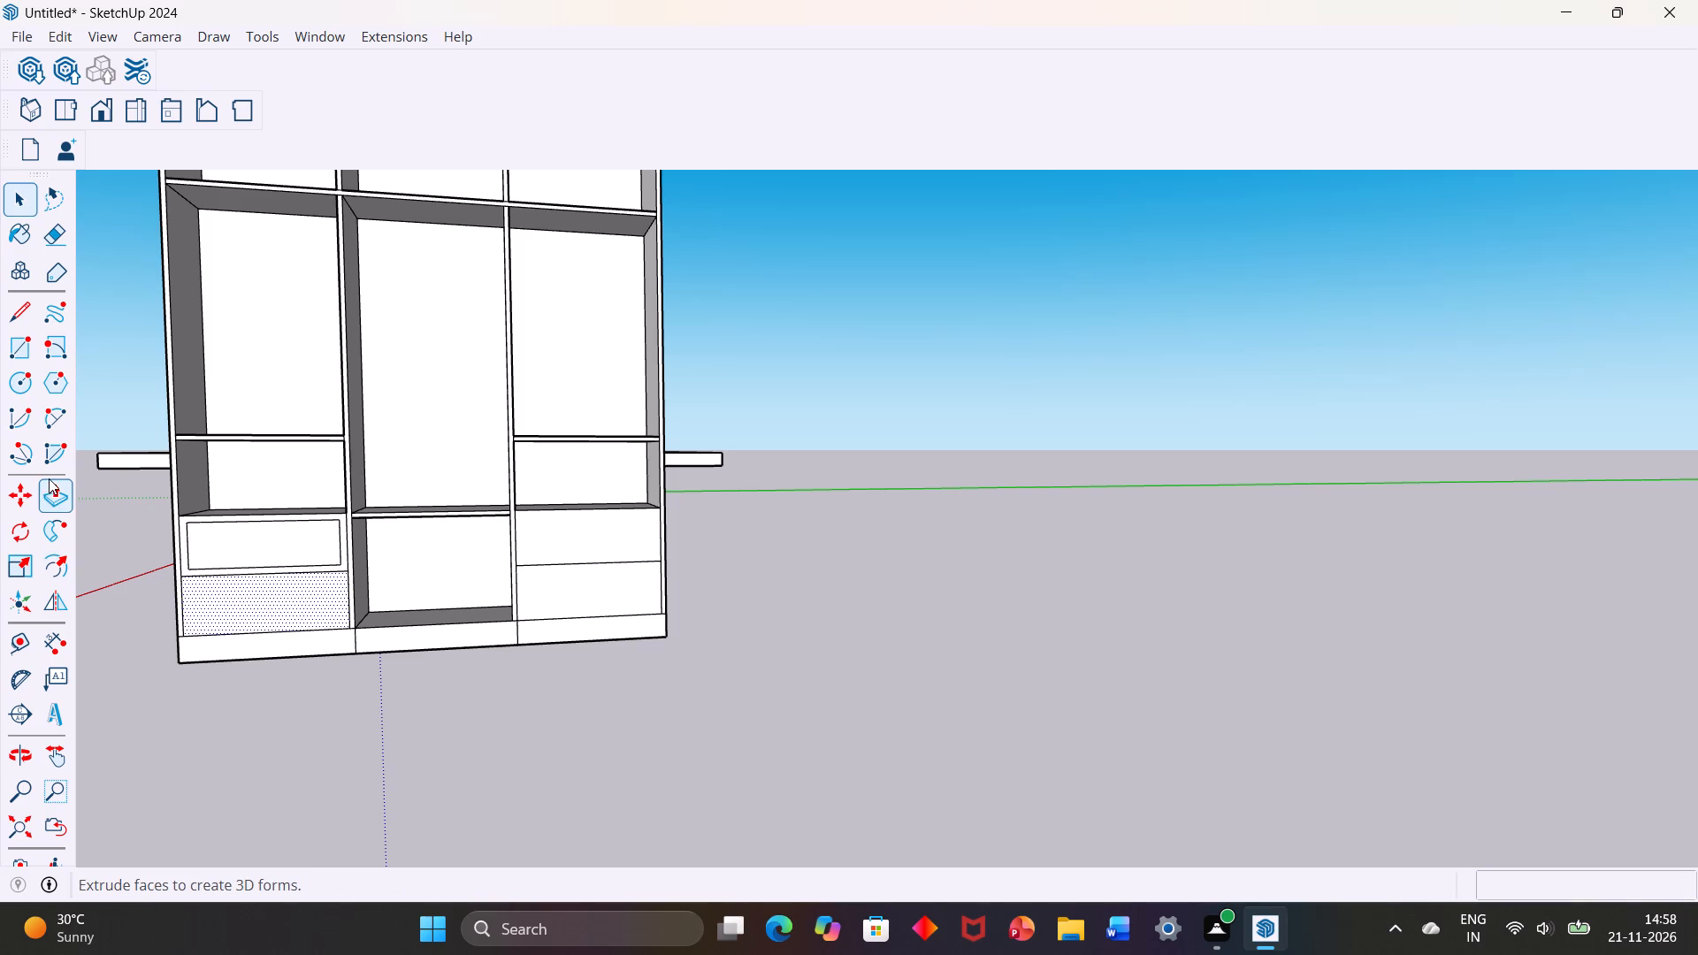
pyautogui.click(52, 563)
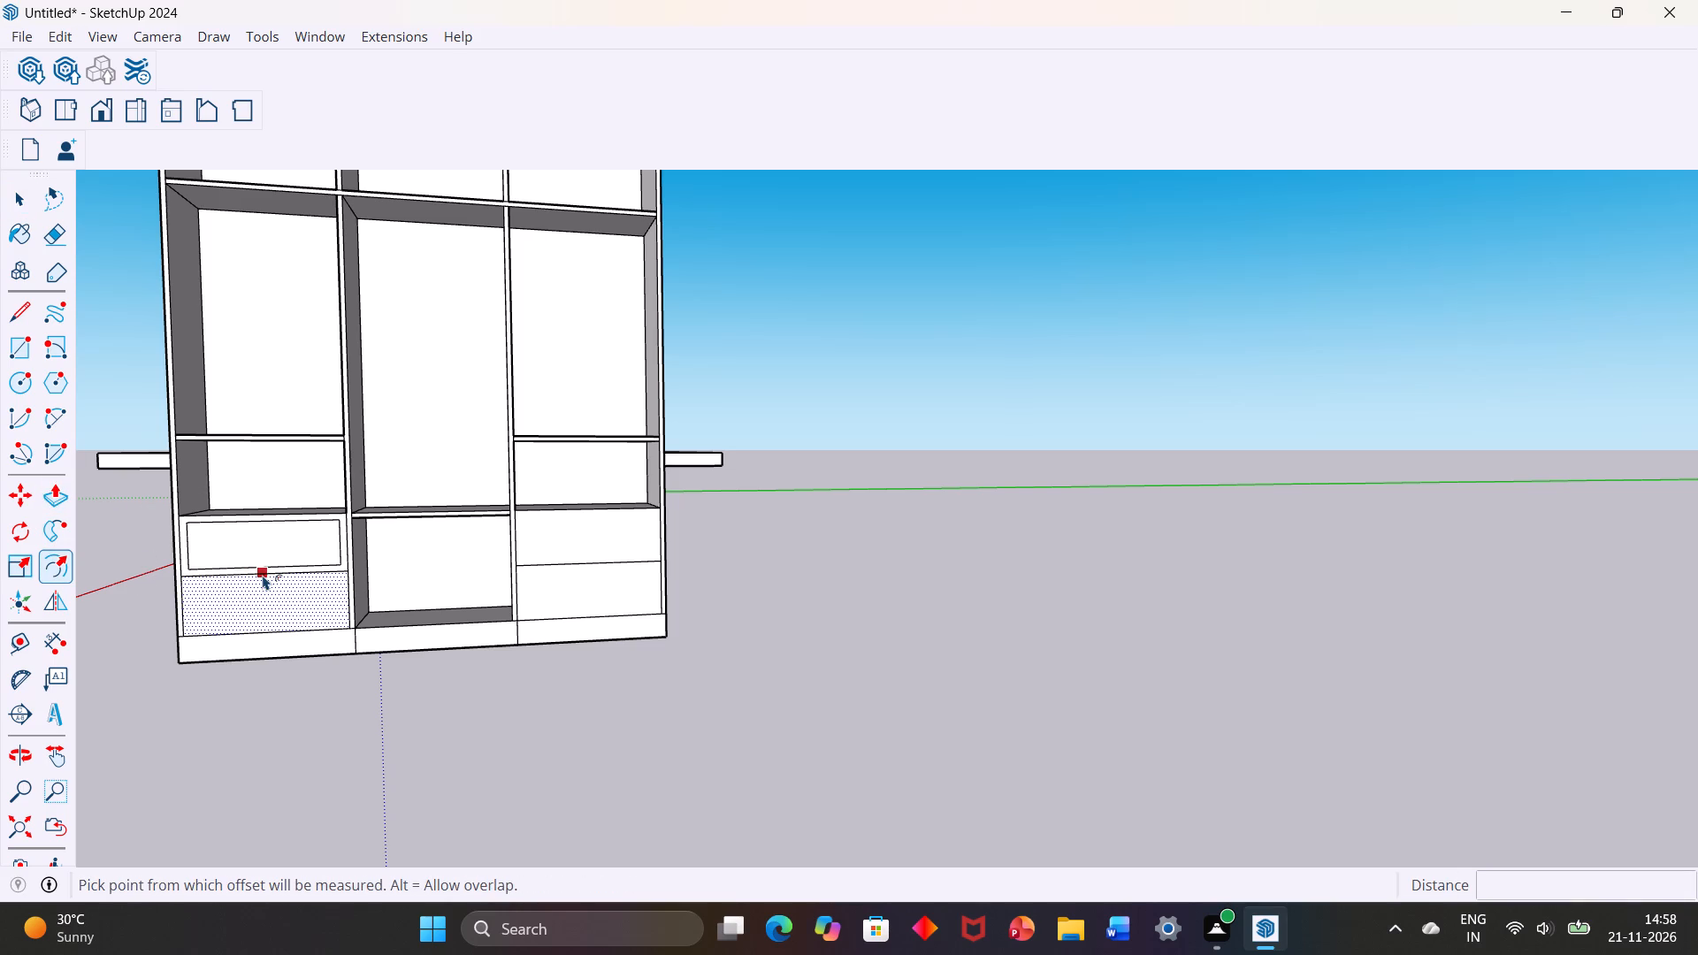
pyautogui.click(263, 575)
pyautogui.press('1')
pyautogui.press('Return')
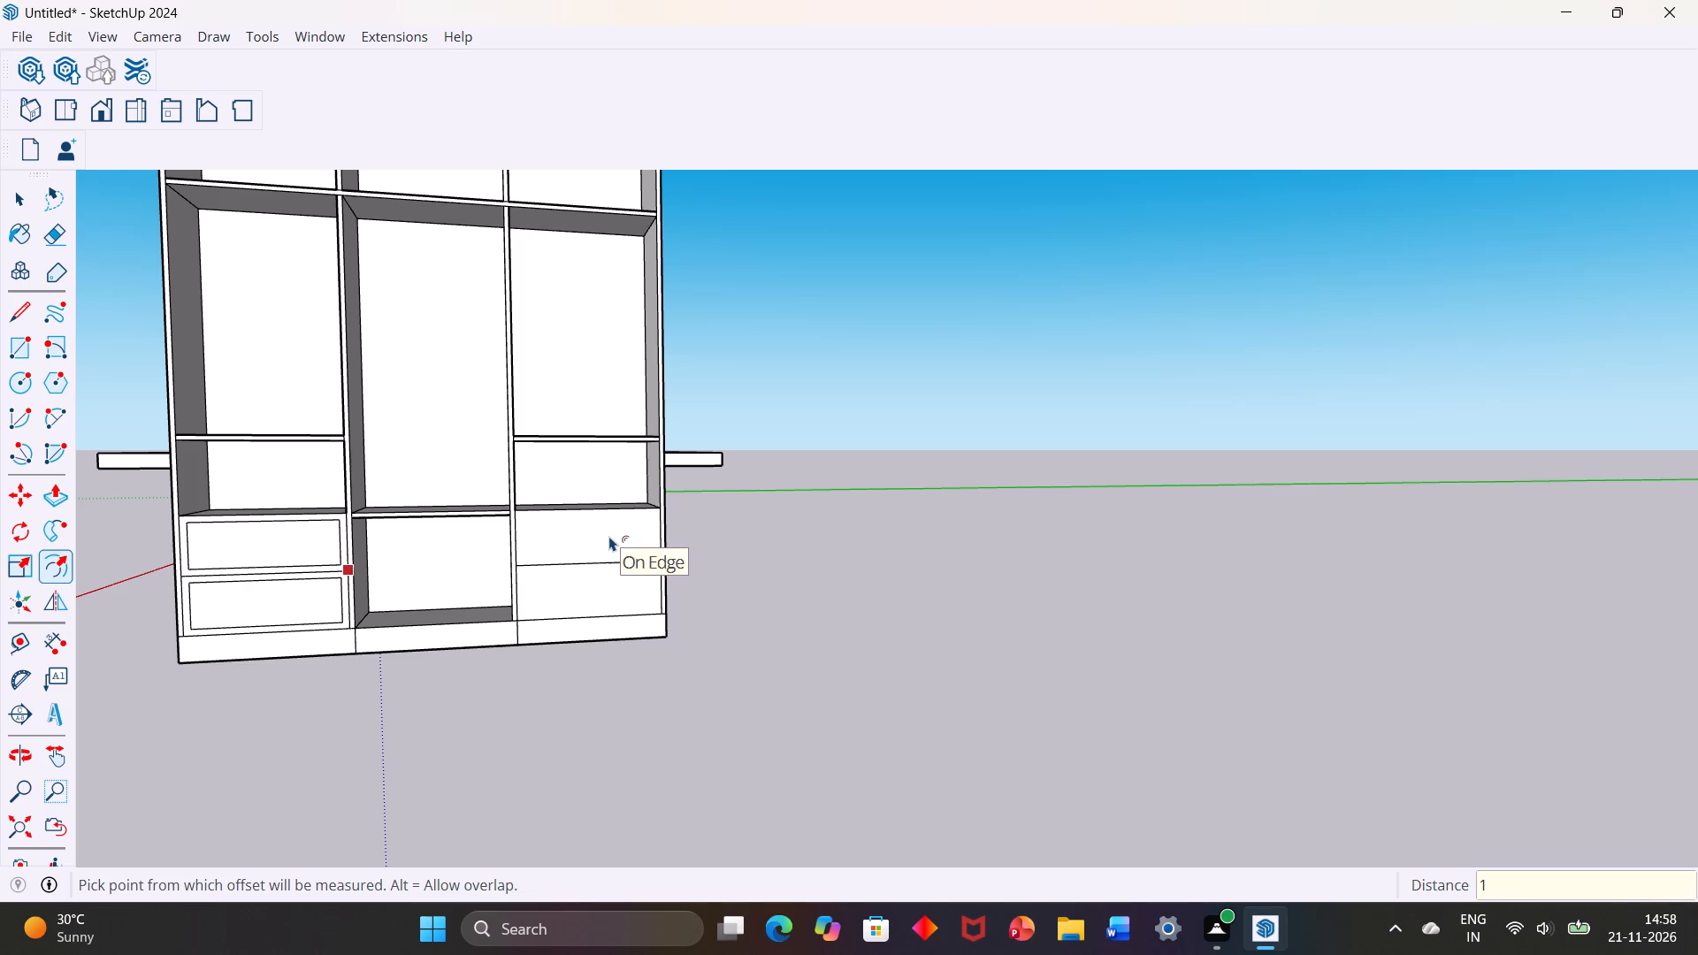
pyautogui.press('space')
# Offset the outline of the right bay's upper flush drawer front 1" inward.
pyautogui.doubleClick(582, 539)
pyautogui.scroll(5, 537, 531)
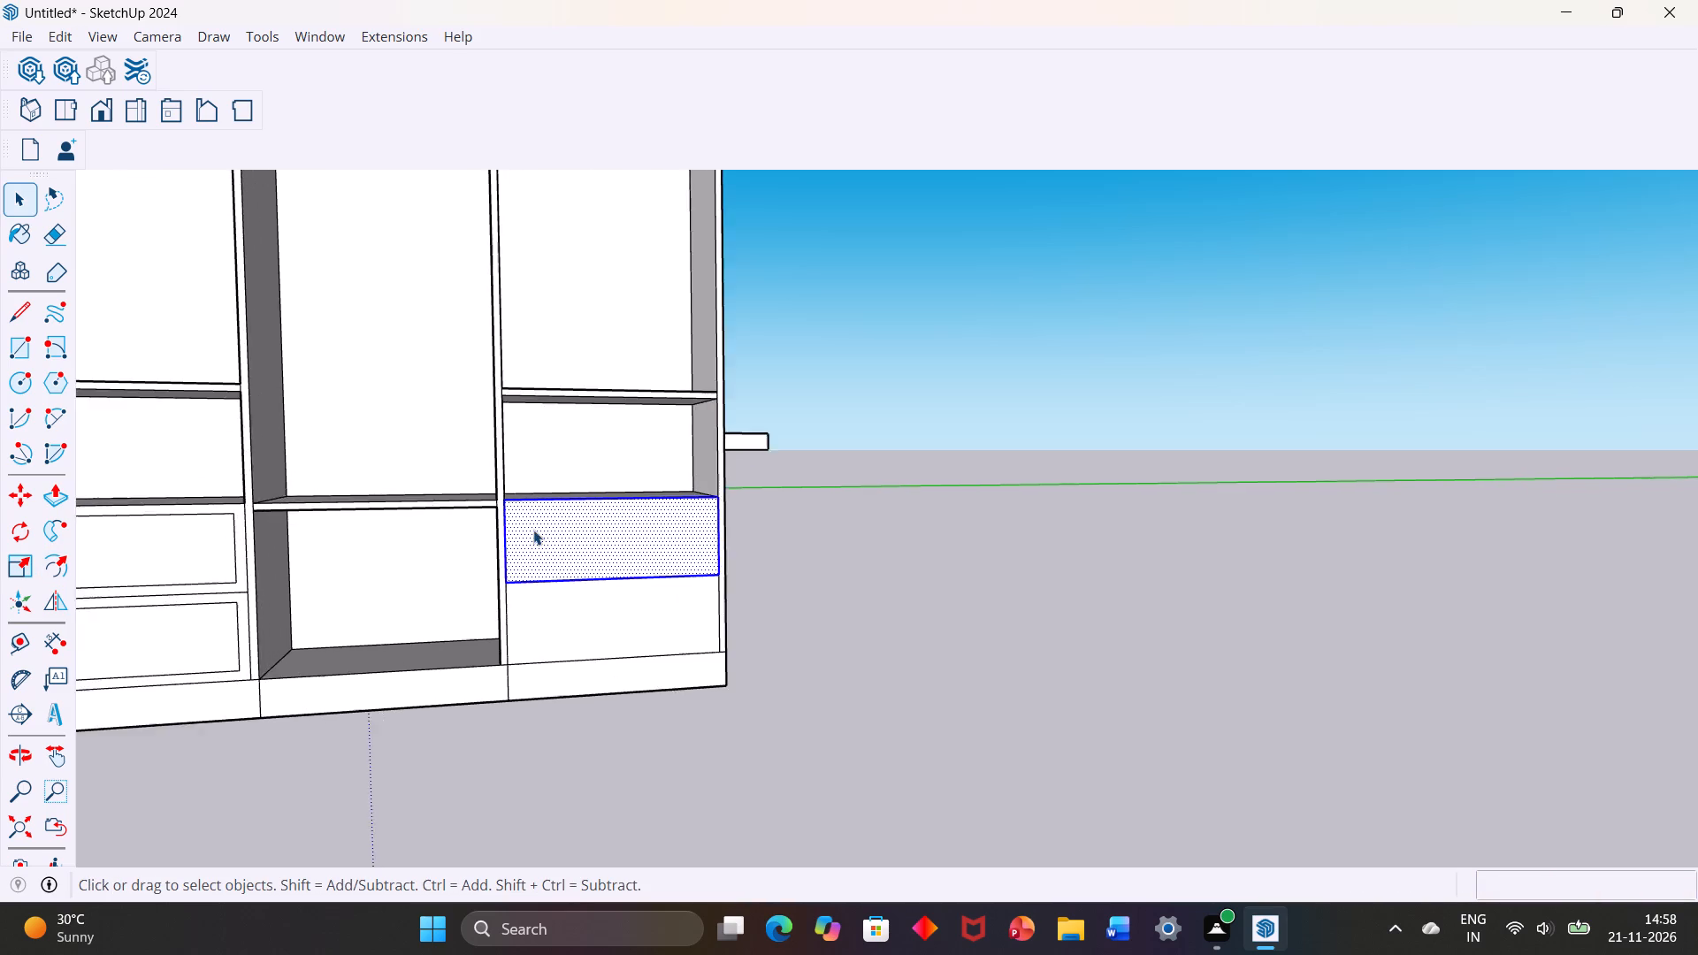
pyautogui.scroll(4, 533, 530)
pyautogui.click(55, 563)
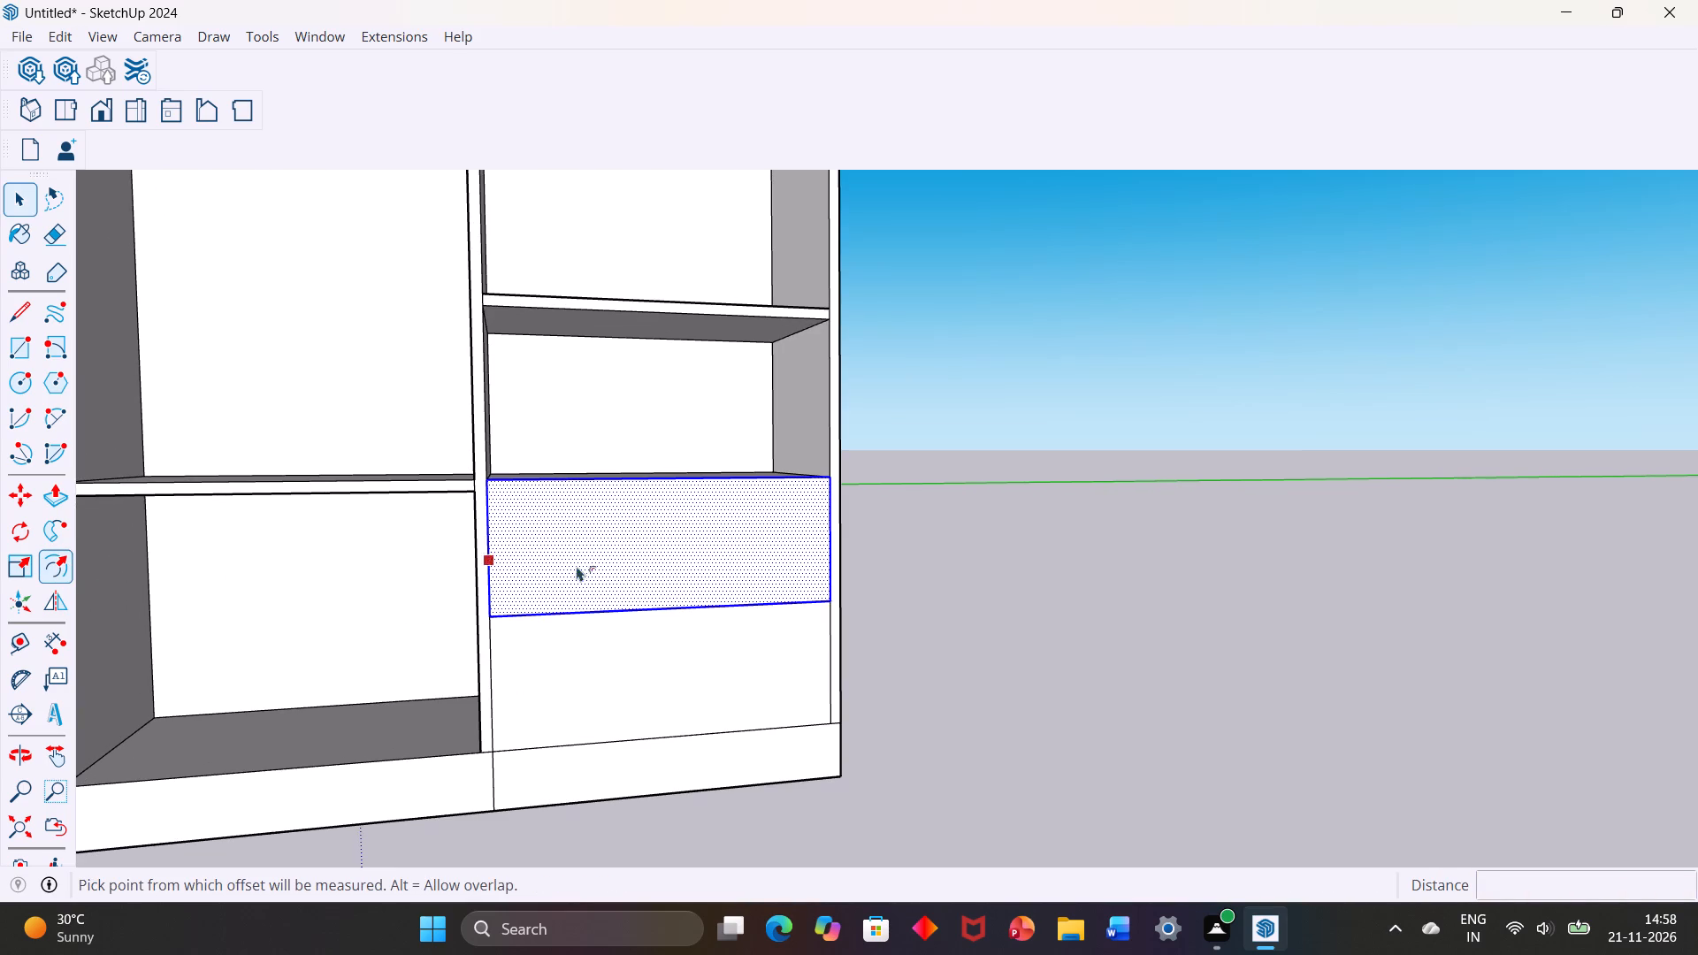
pyautogui.click(636, 488)
pyautogui.press('1')
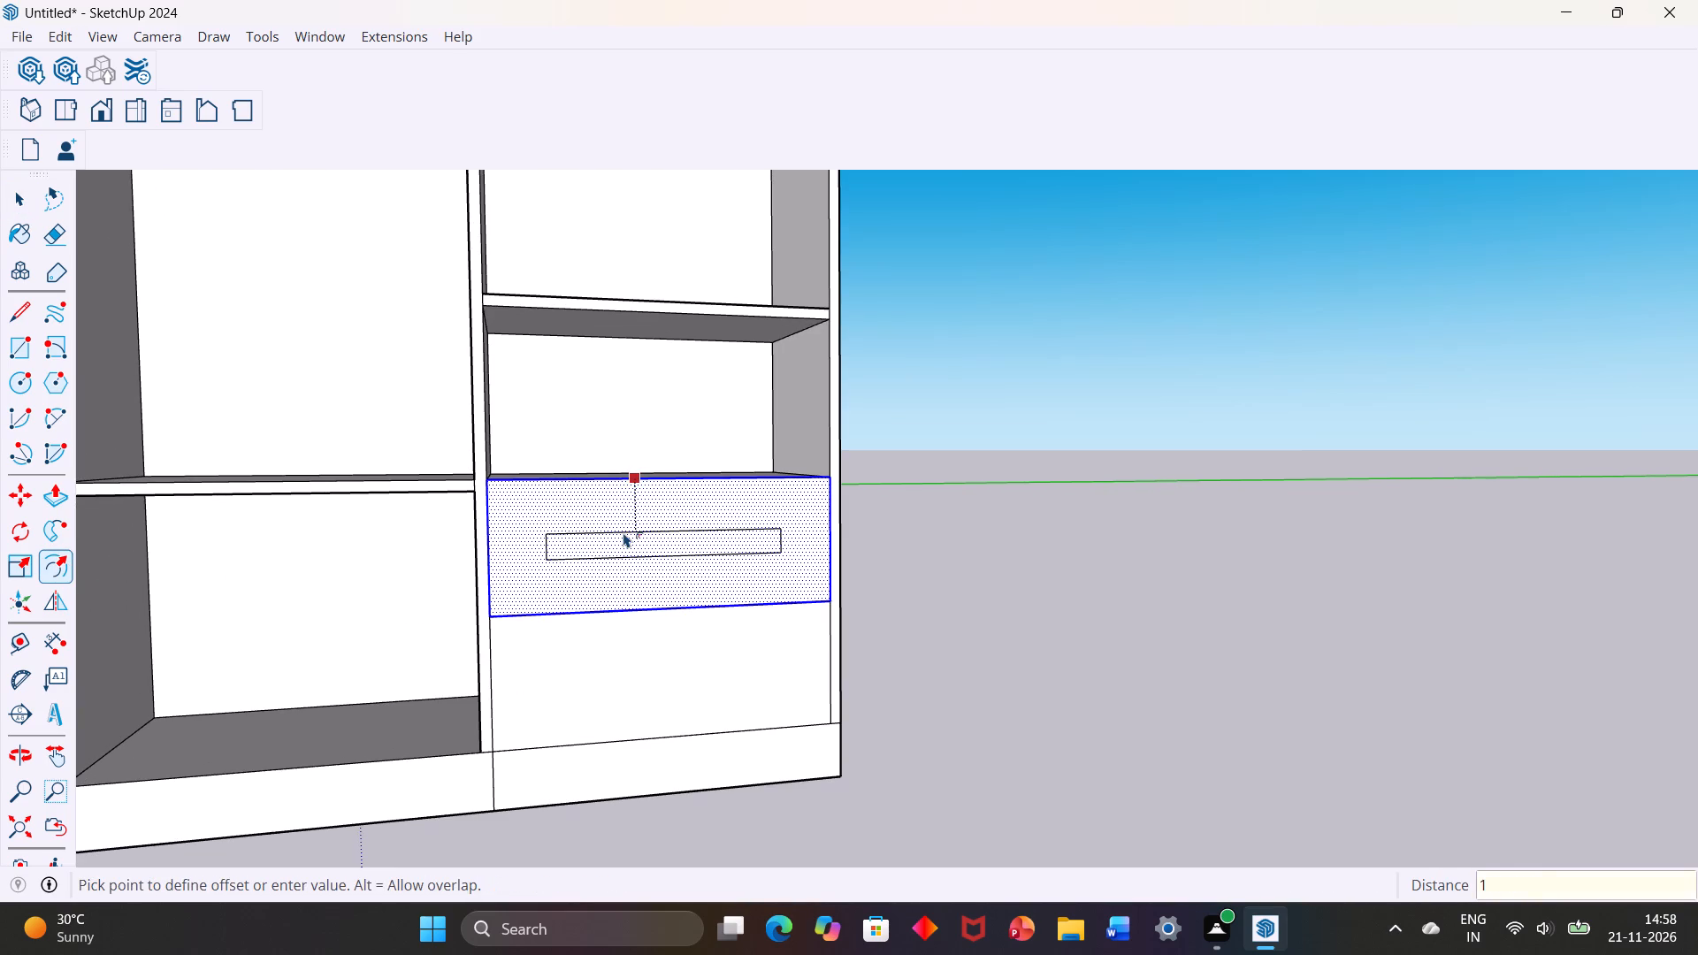
pyautogui.press('Return')
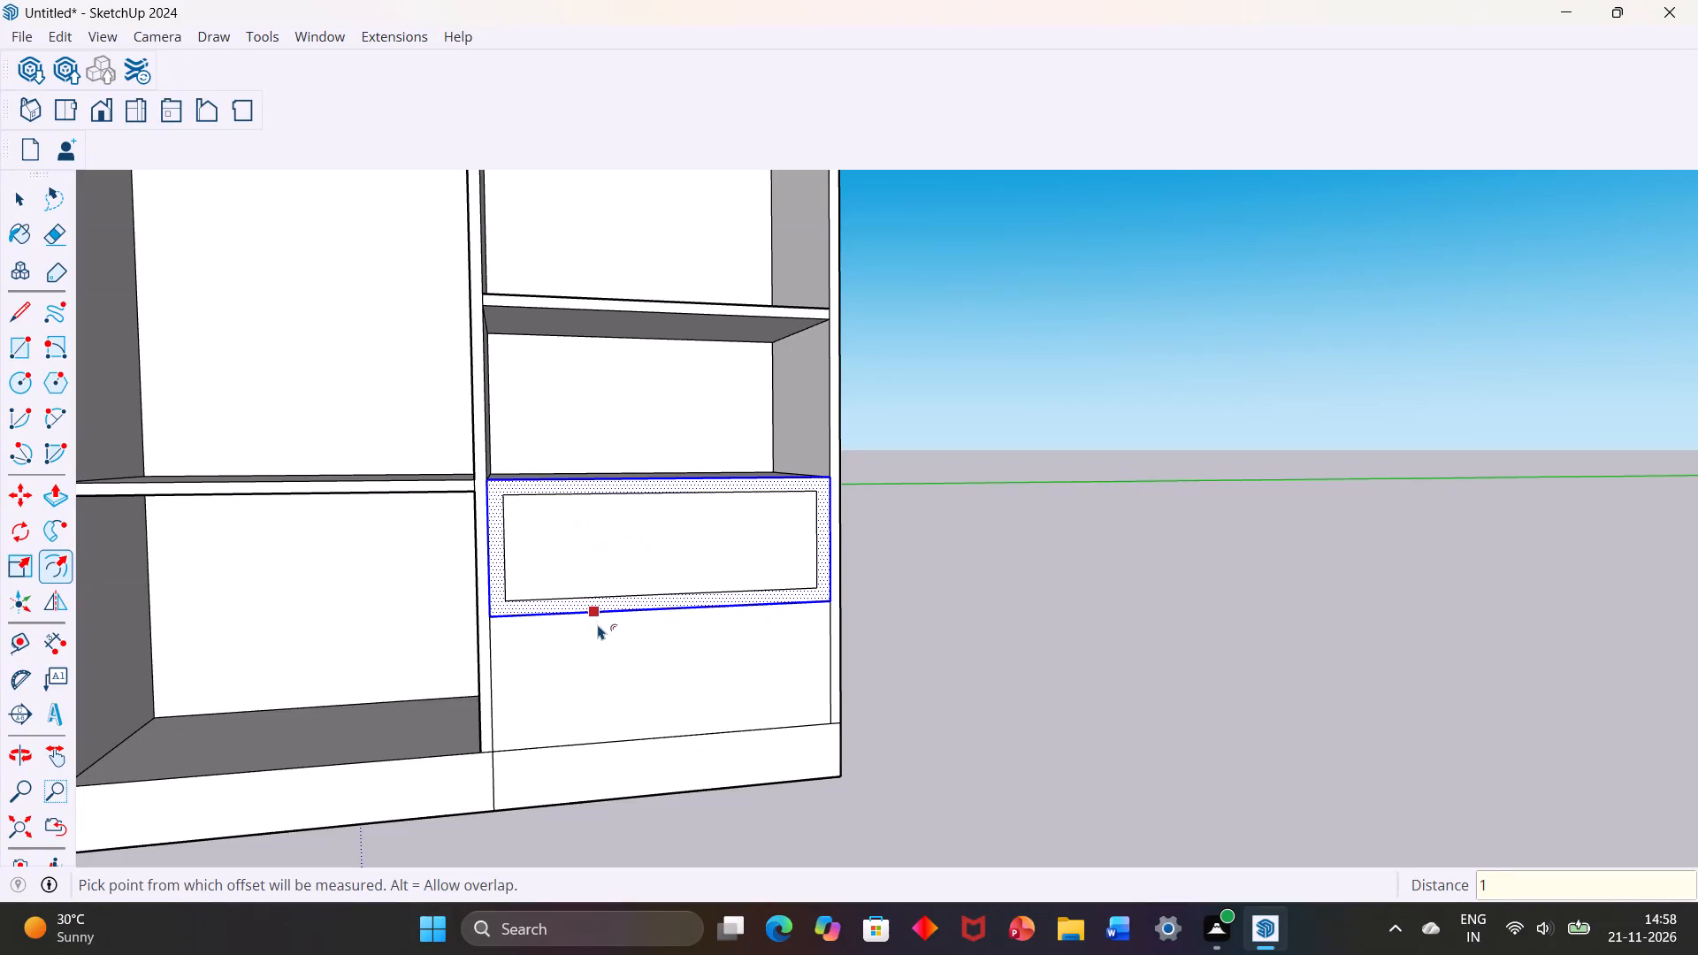
pyautogui.press('space')
pyautogui.press('space')
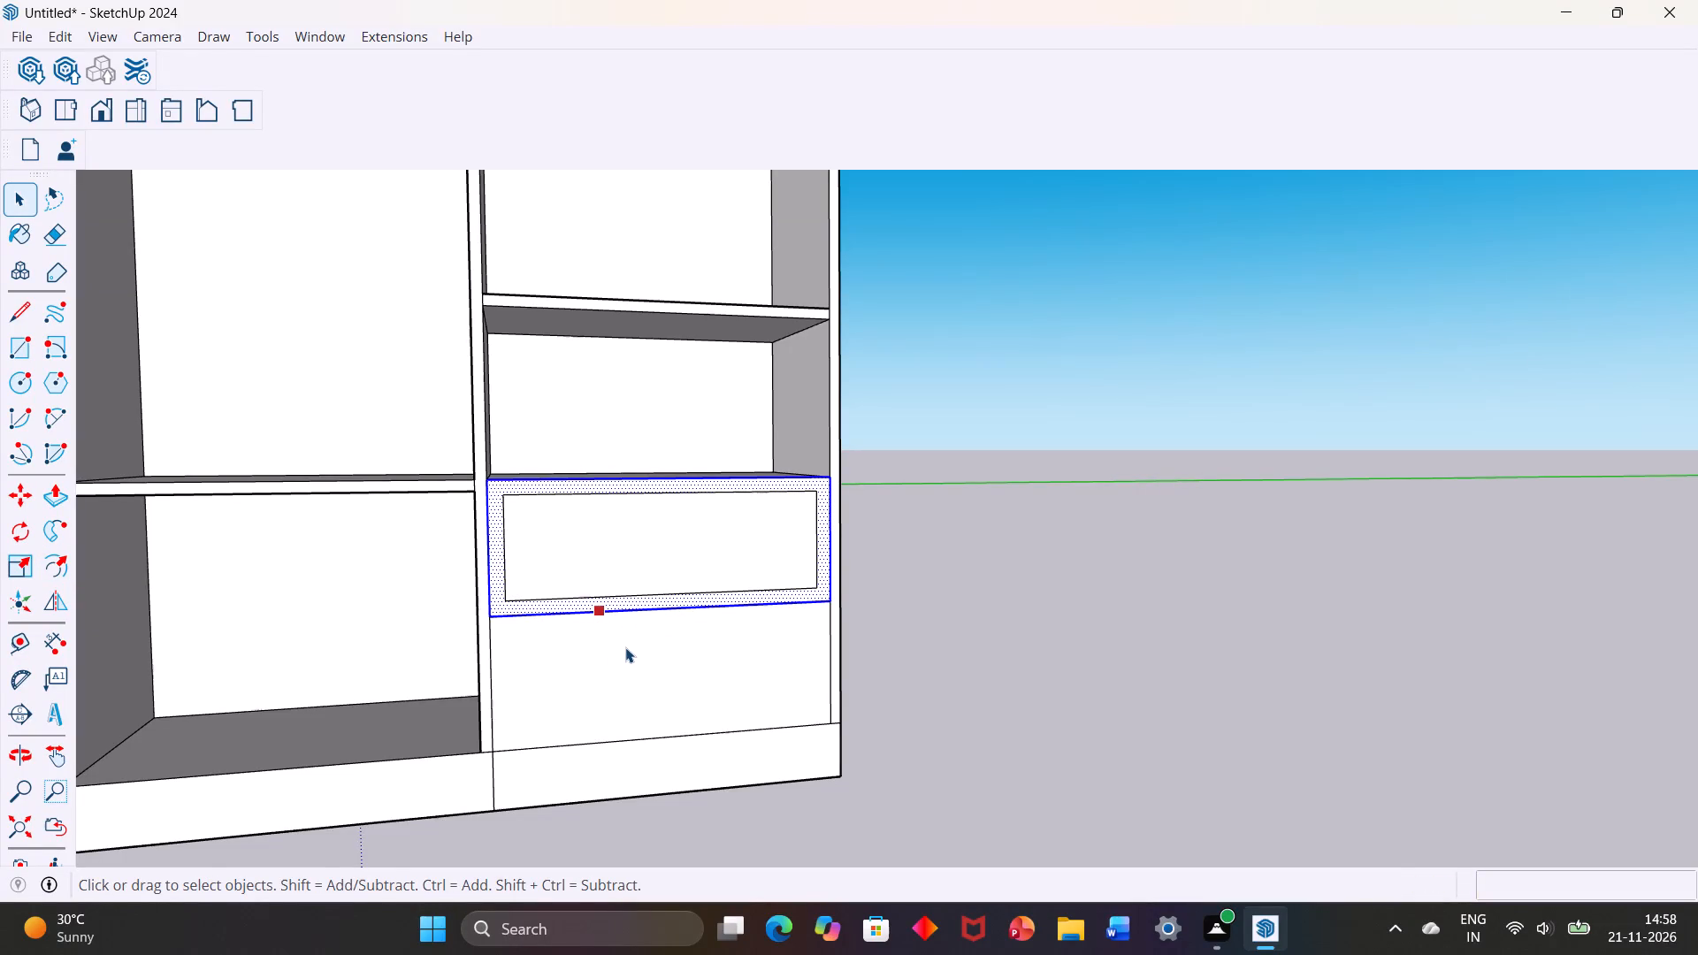
# Offset the outline of the right bay's lowest drawer front, just above the base strip, 1" inward.
pyautogui.click(625, 649)
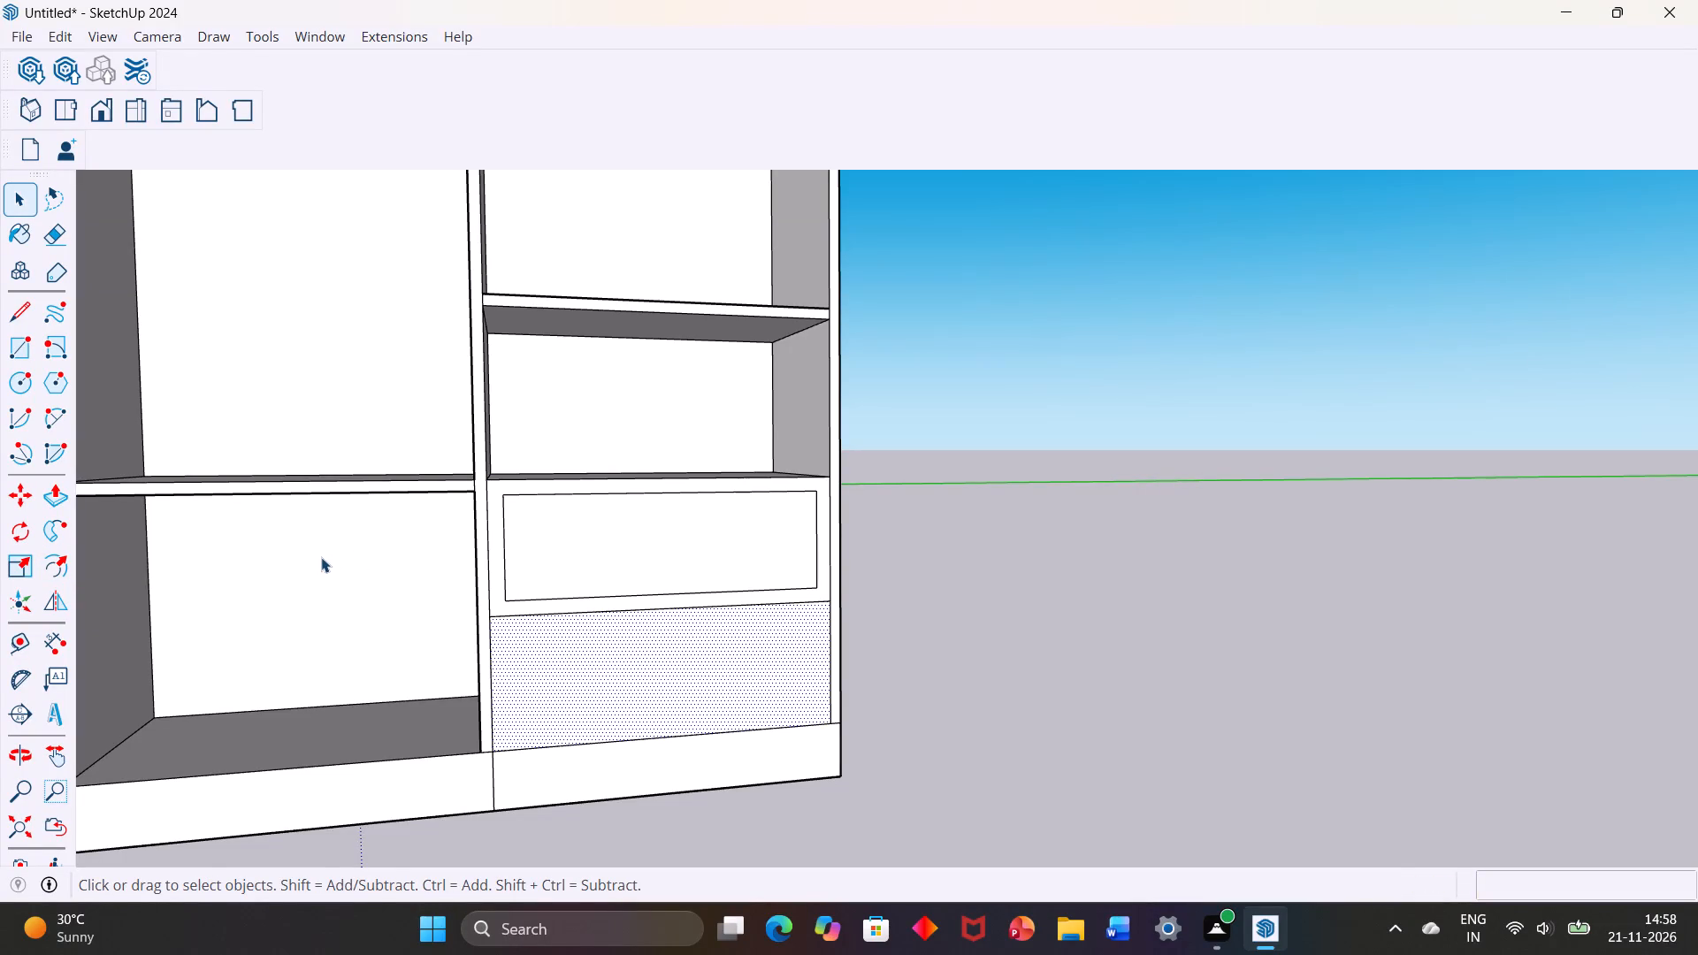
pyautogui.click(52, 566)
pyautogui.click(646, 628)
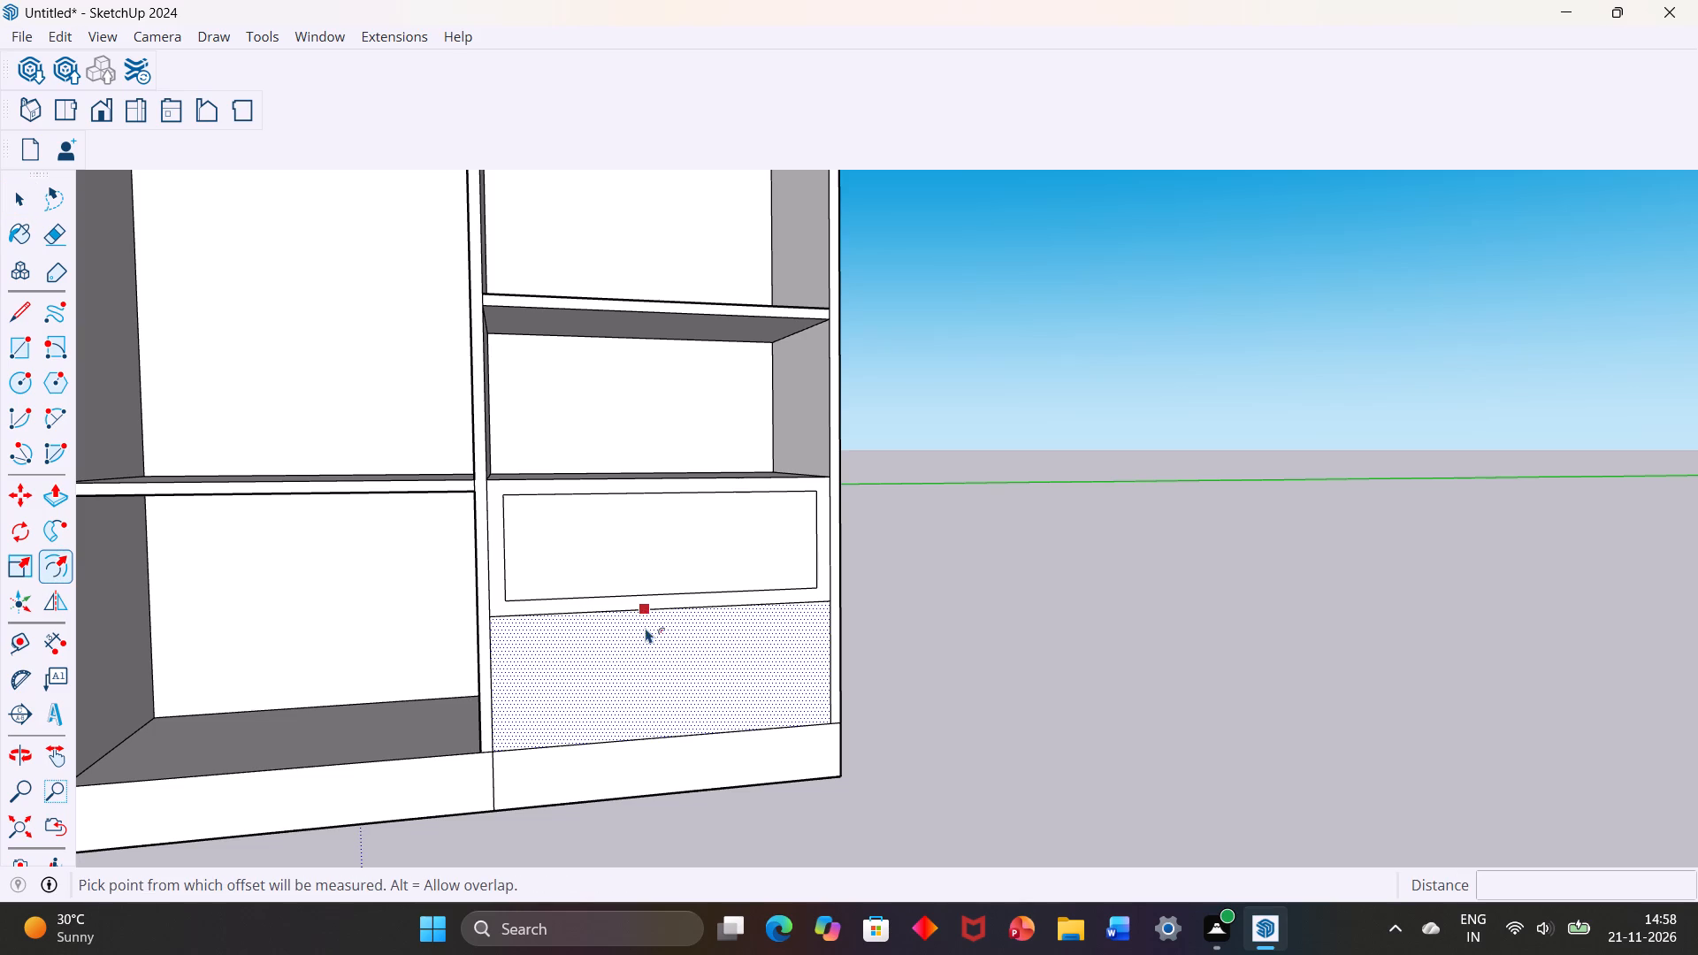
pyautogui.press('1')
pyautogui.press('Return')
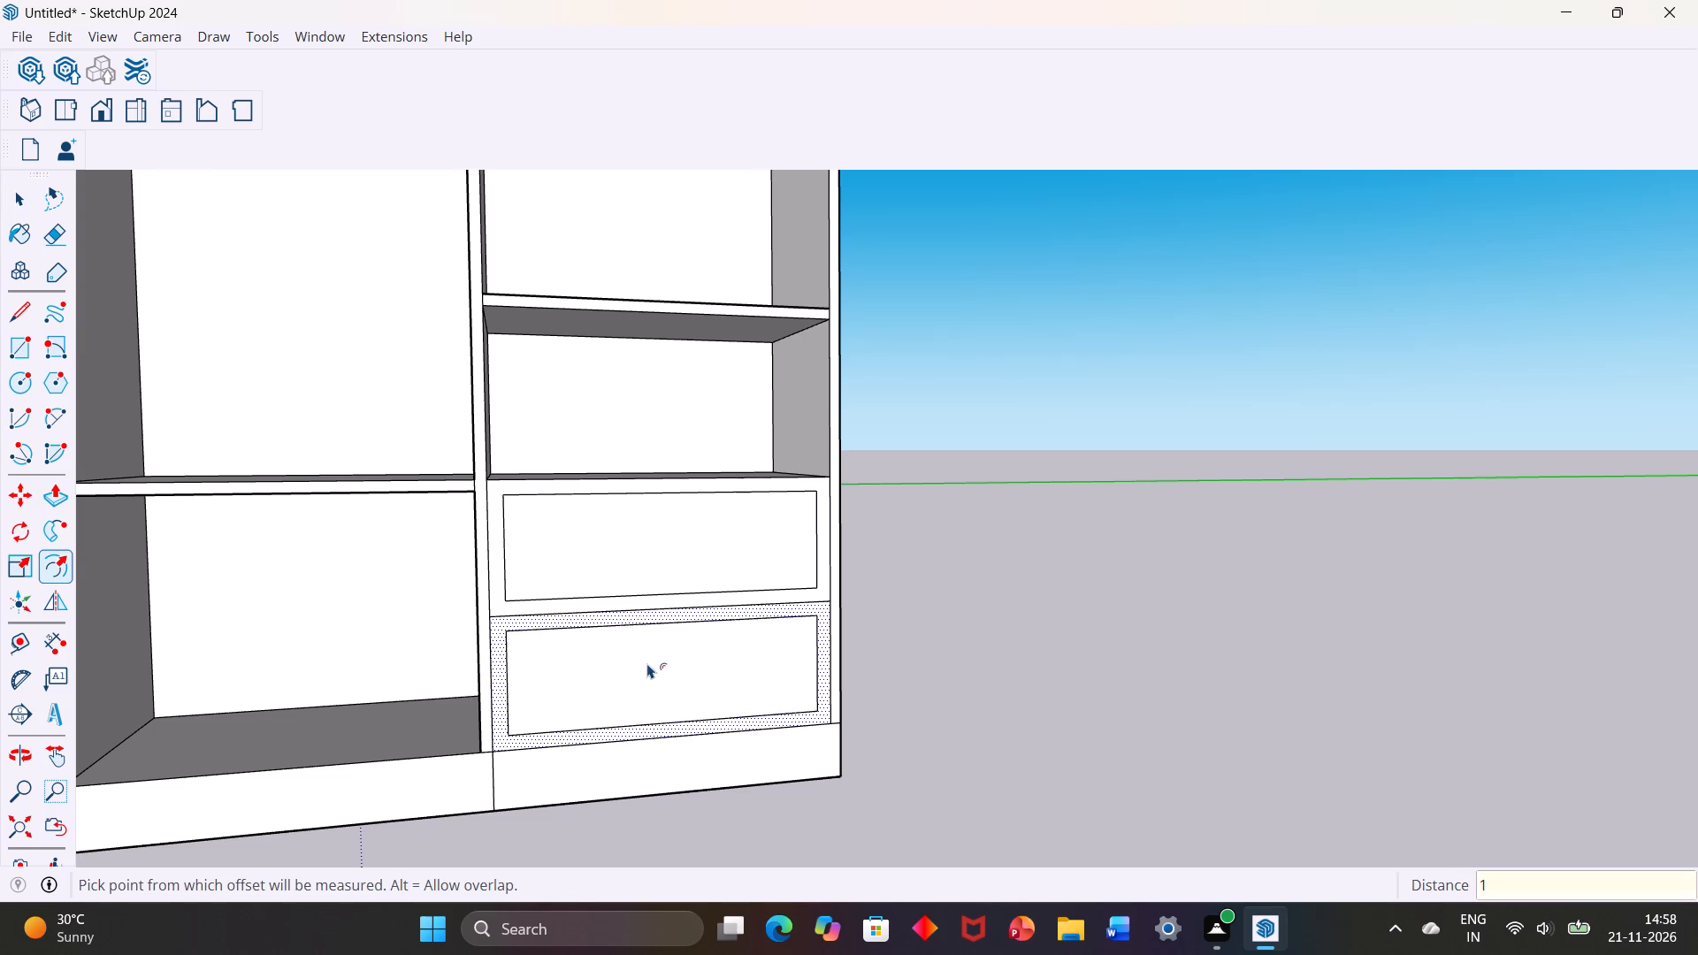
pyautogui.scroll(-4, 647, 663)
pyautogui.scroll(-4, 573, 582)
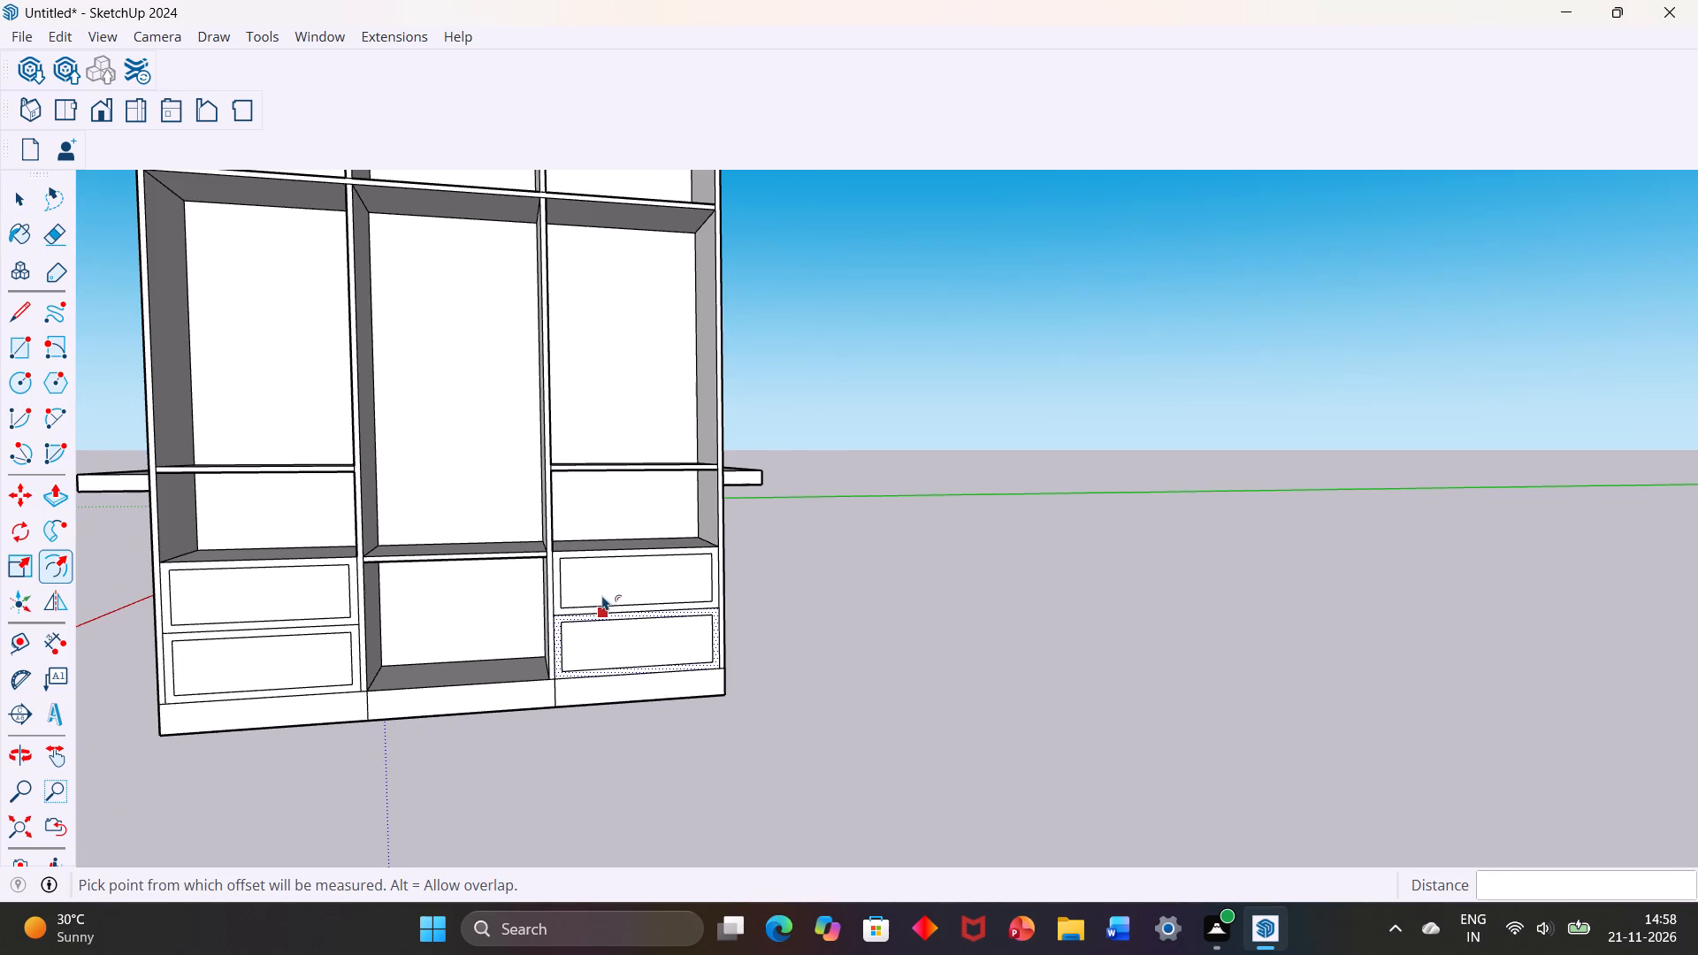
pyautogui.press('space')
pyautogui.press('space')
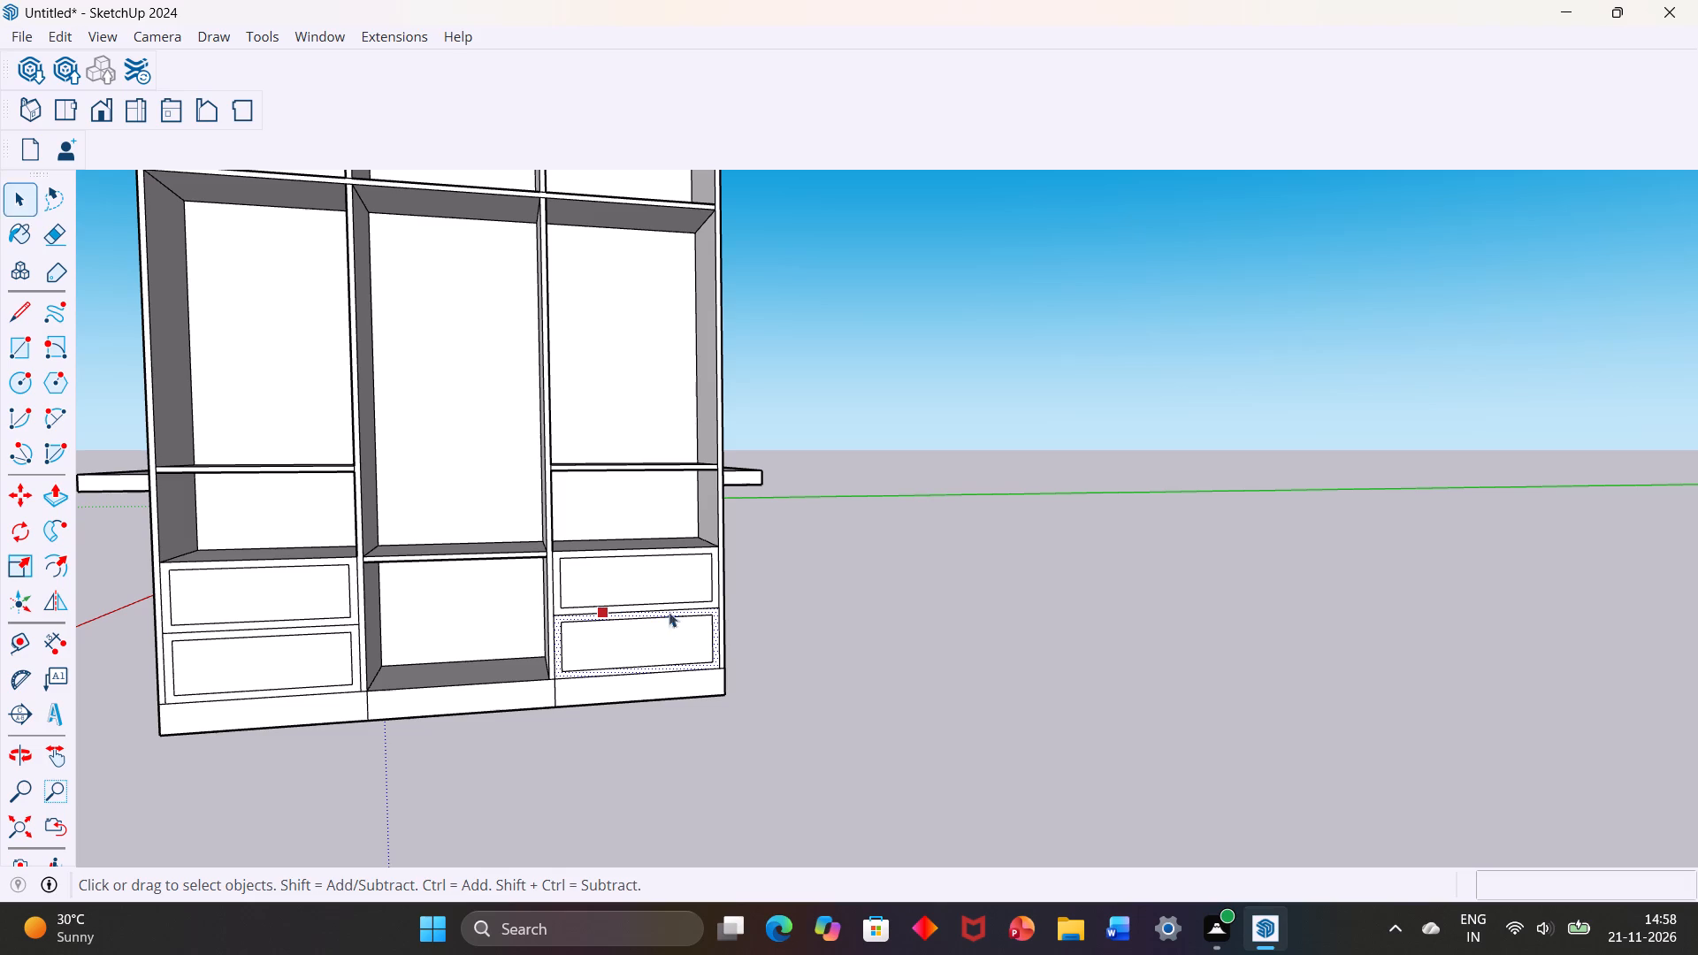
pyautogui.press('space')
pyautogui.click(788, 589)
# Look over the whole cabinet from the front and from above.
pyautogui.scroll(-5, 457, 516)
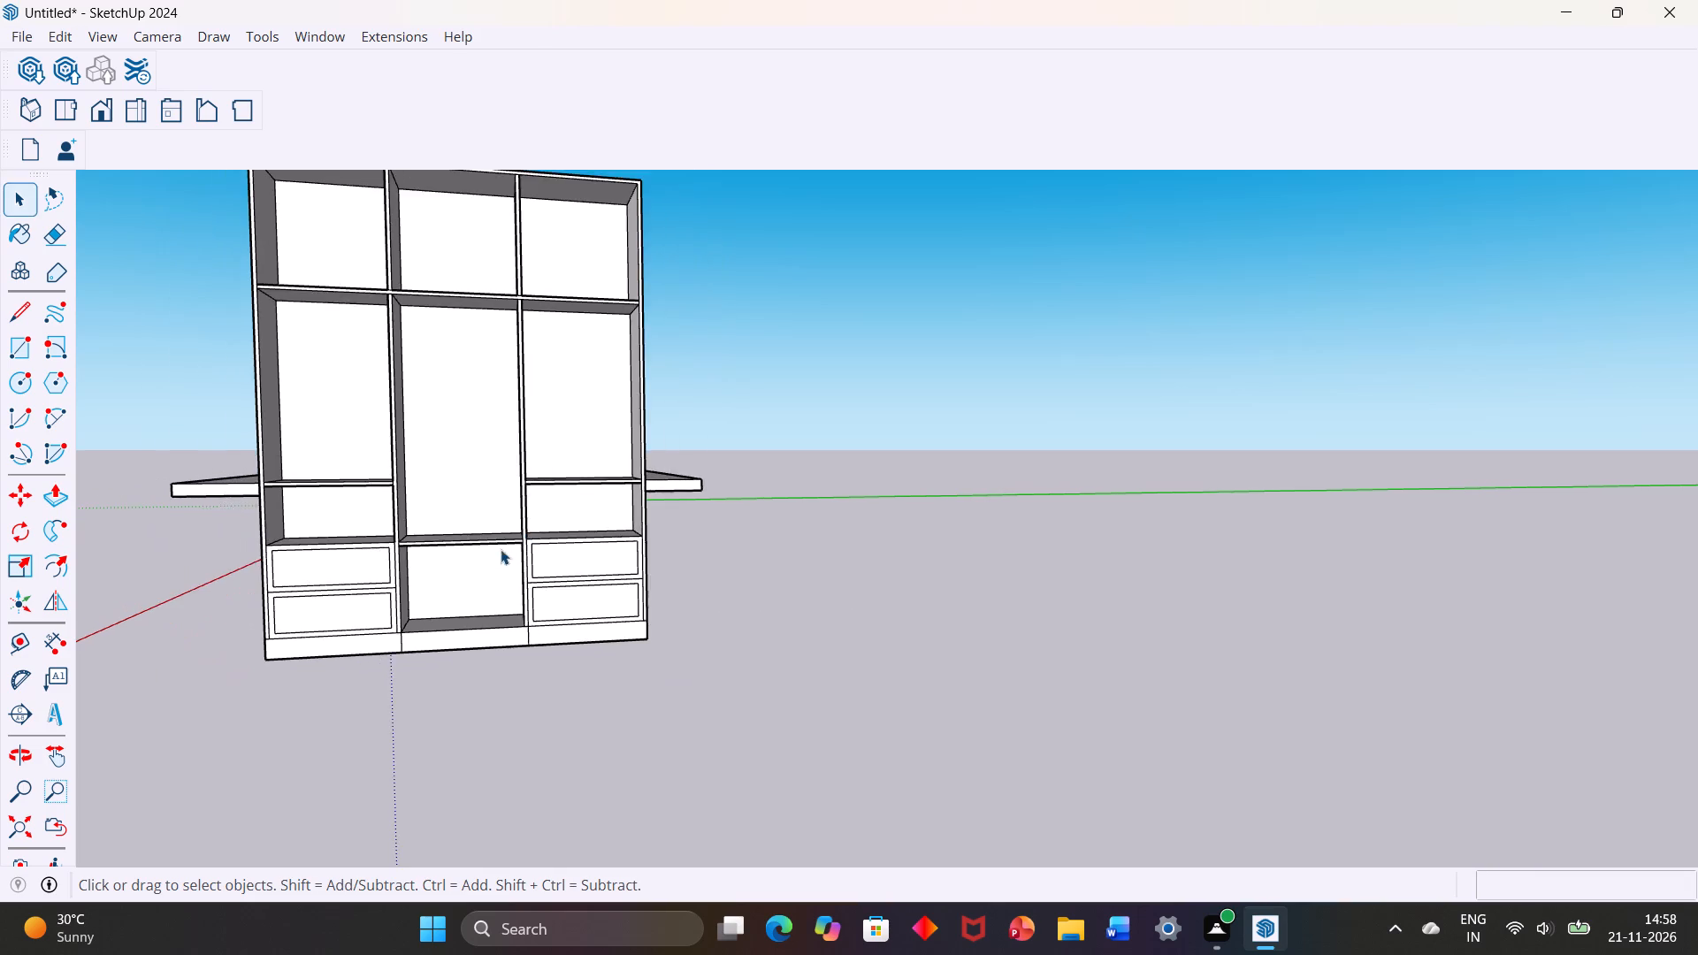
pyautogui.moveTo(493, 557); pyautogui.dragTo(418, 578, button='middle')
pyautogui.moveTo(418, 559); pyautogui.dragTo(424, 636, button='middle')
pyautogui.scroll(-5, 421, 583)
pyautogui.moveTo(451, 583); pyautogui.dragTo(455, 569, button='middle')
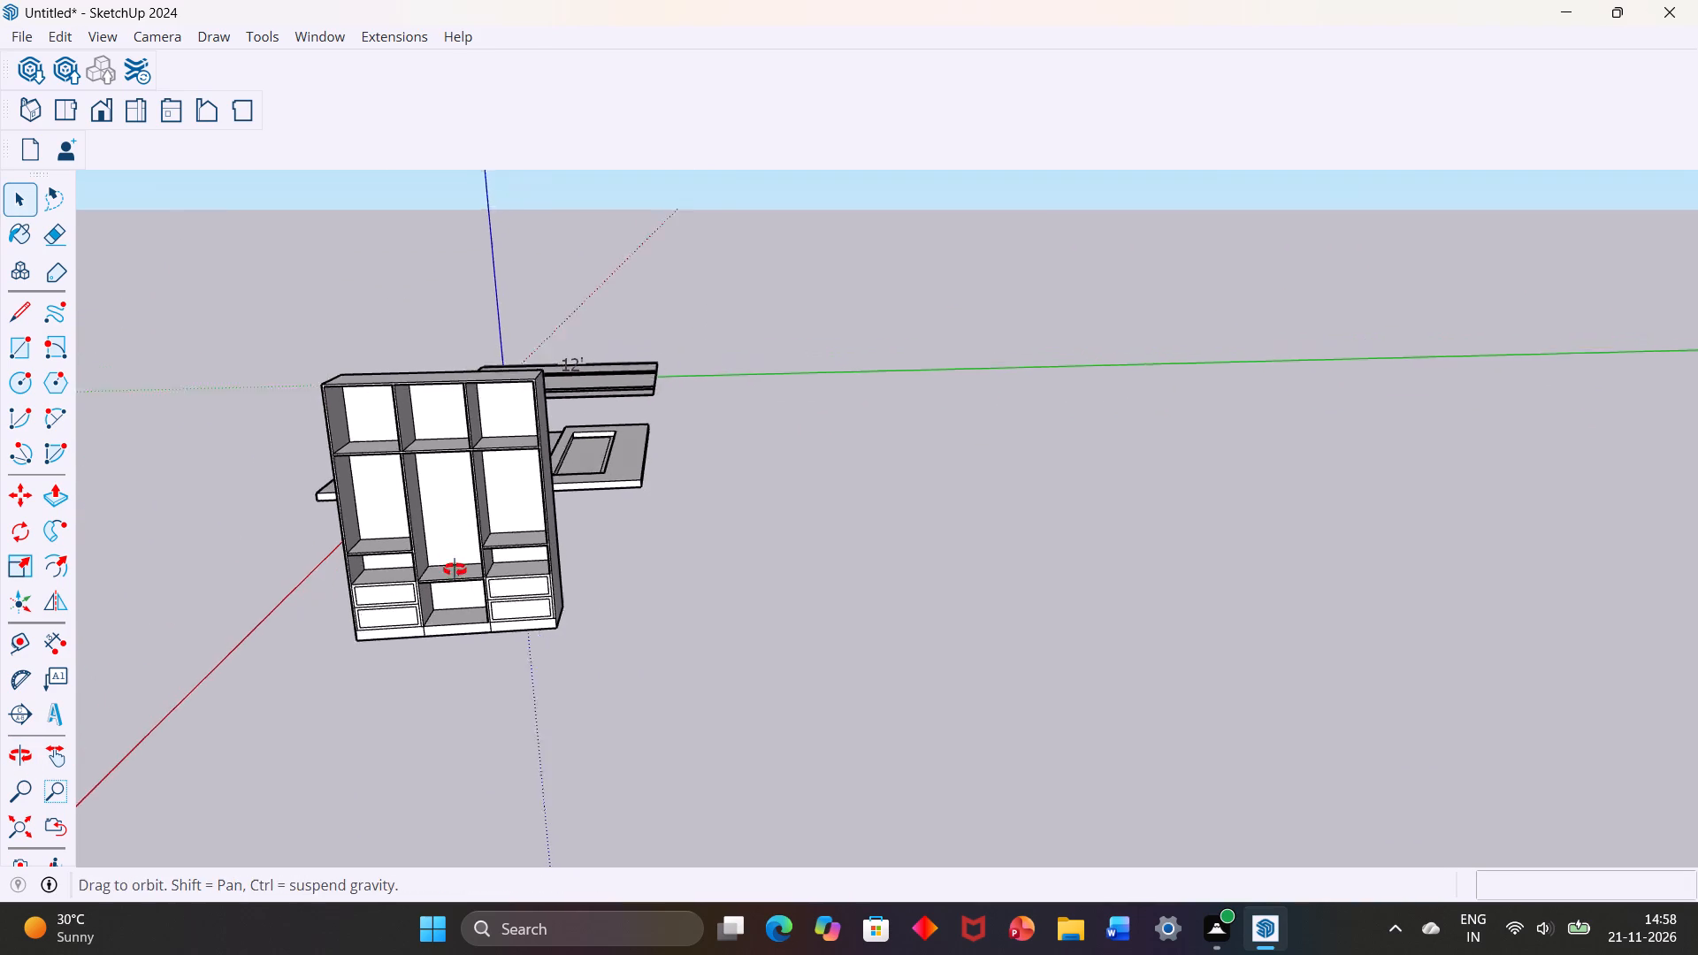
pyautogui.moveTo(455, 569); pyautogui.dragTo(514, 467, button='middle')
pyautogui.scroll(2, 431, 571)
pyautogui.moveTo(405, 573); pyautogui.dragTo(405, 585, button='middle')
pyautogui.scroll(1, 405, 585)
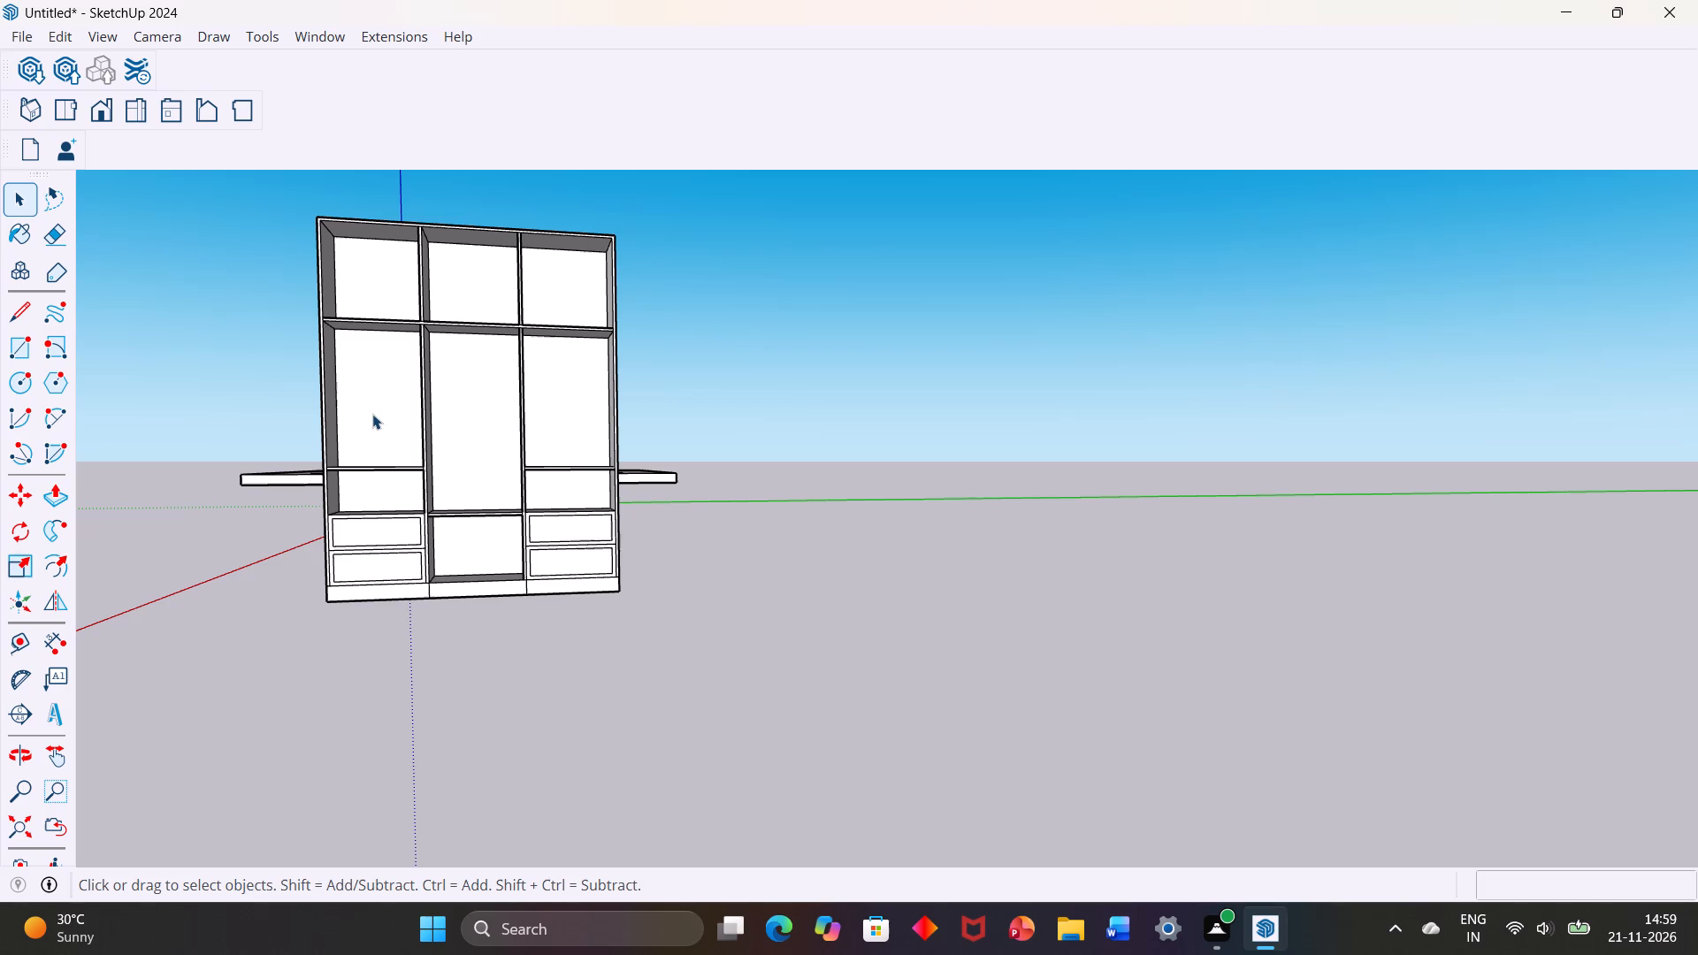
# Draw a 7" vertical line between the top and bottom edge midpoints of the left bay's upper drawer inner panel.
pyautogui.click(19, 320)
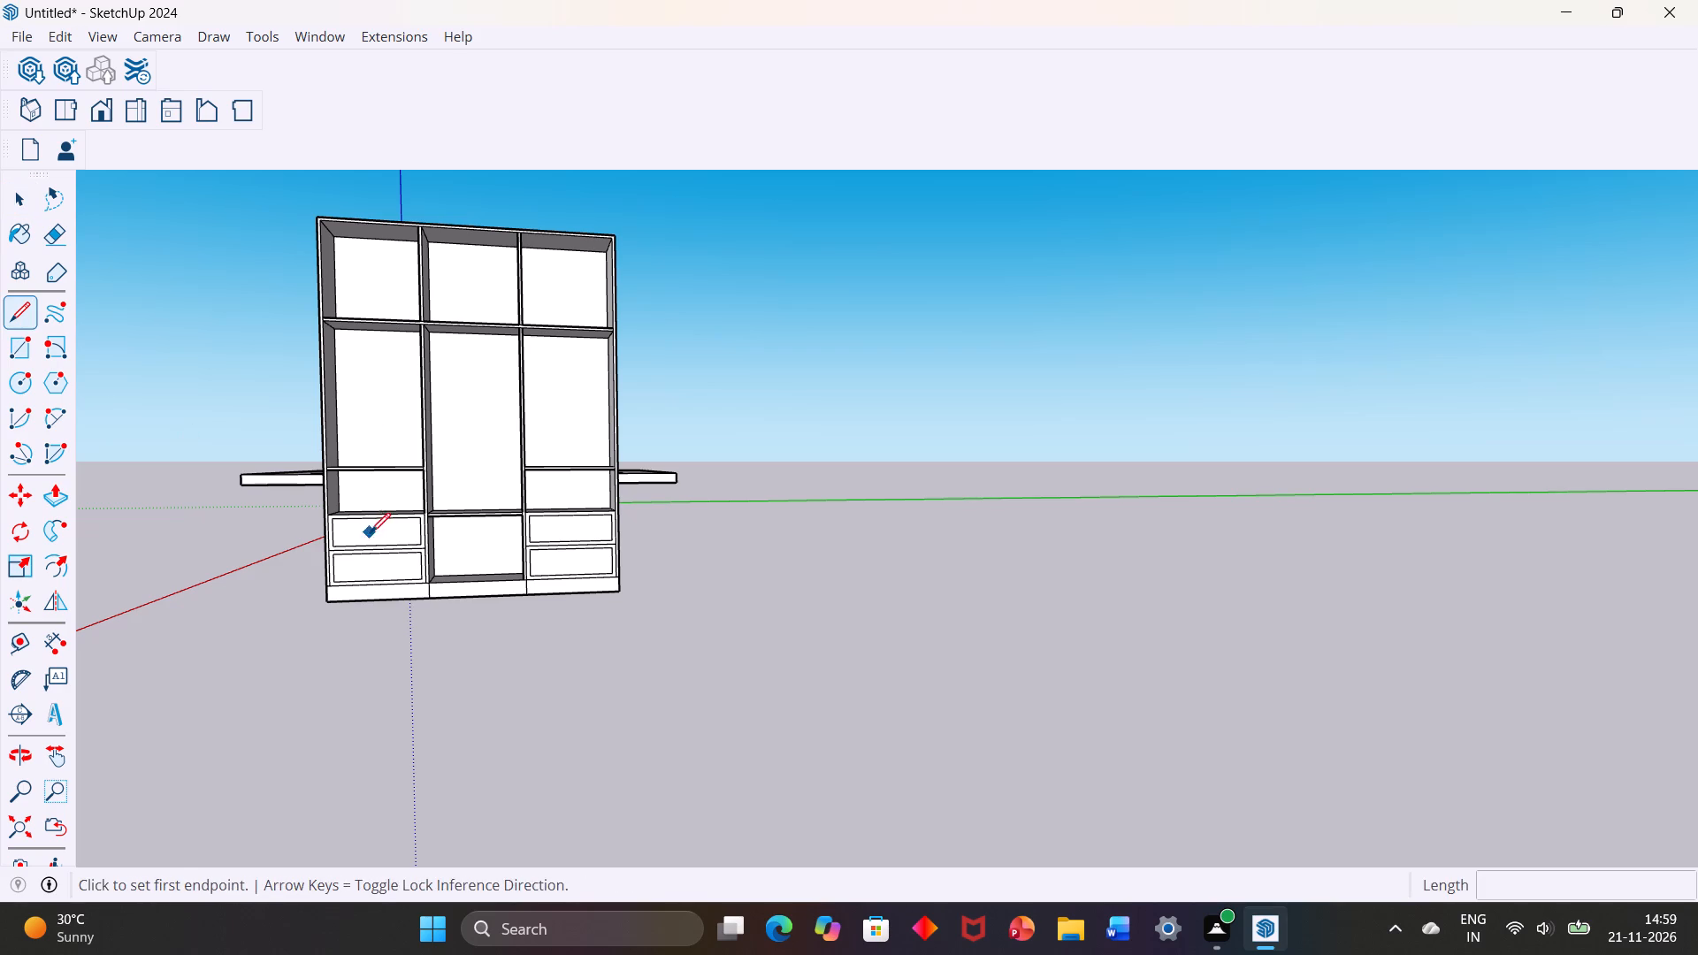
pyautogui.scroll(8, 378, 527)
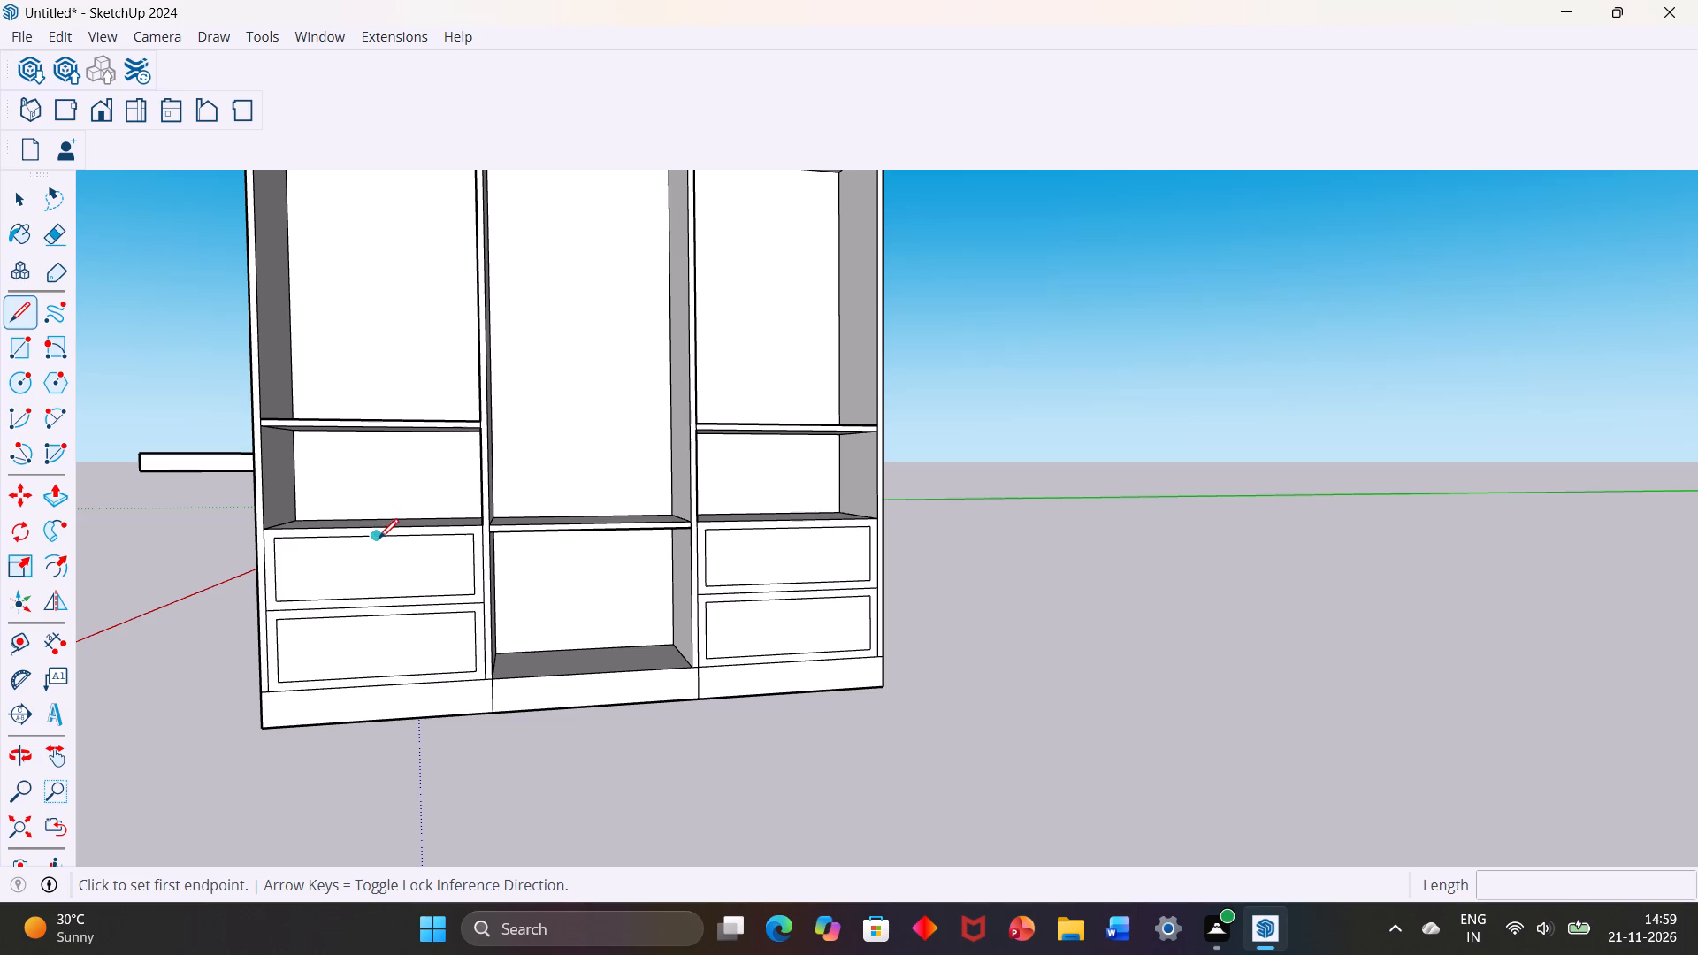
pyautogui.click(379, 535)
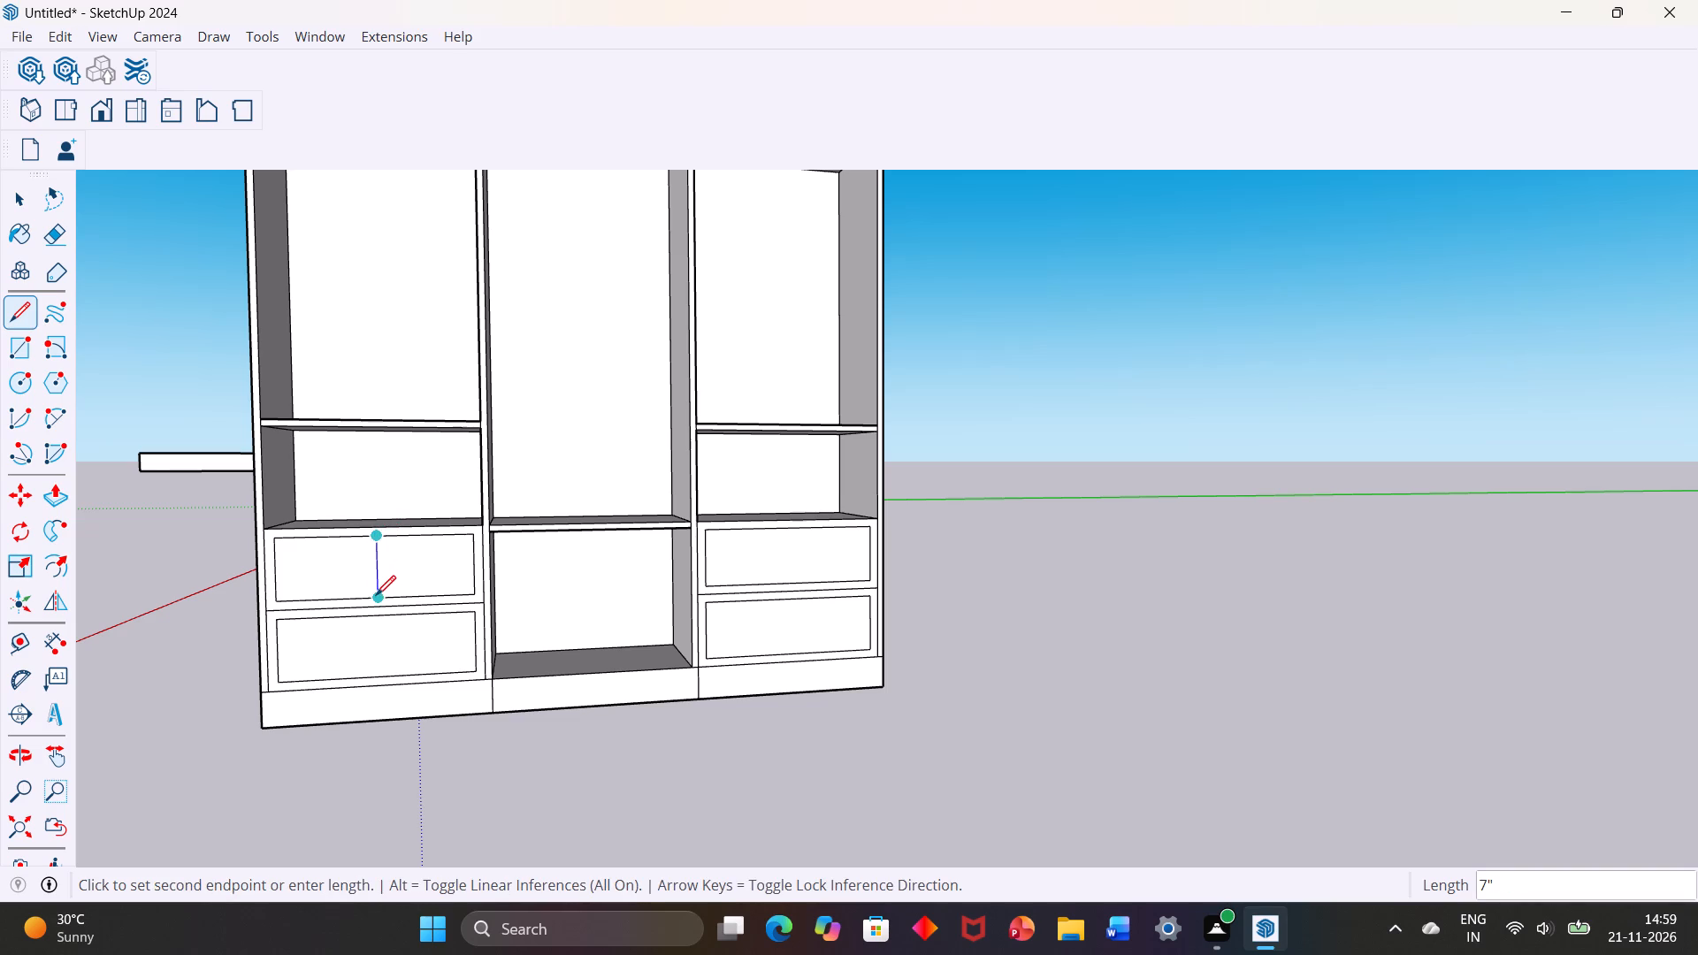
pyautogui.click(377, 595)
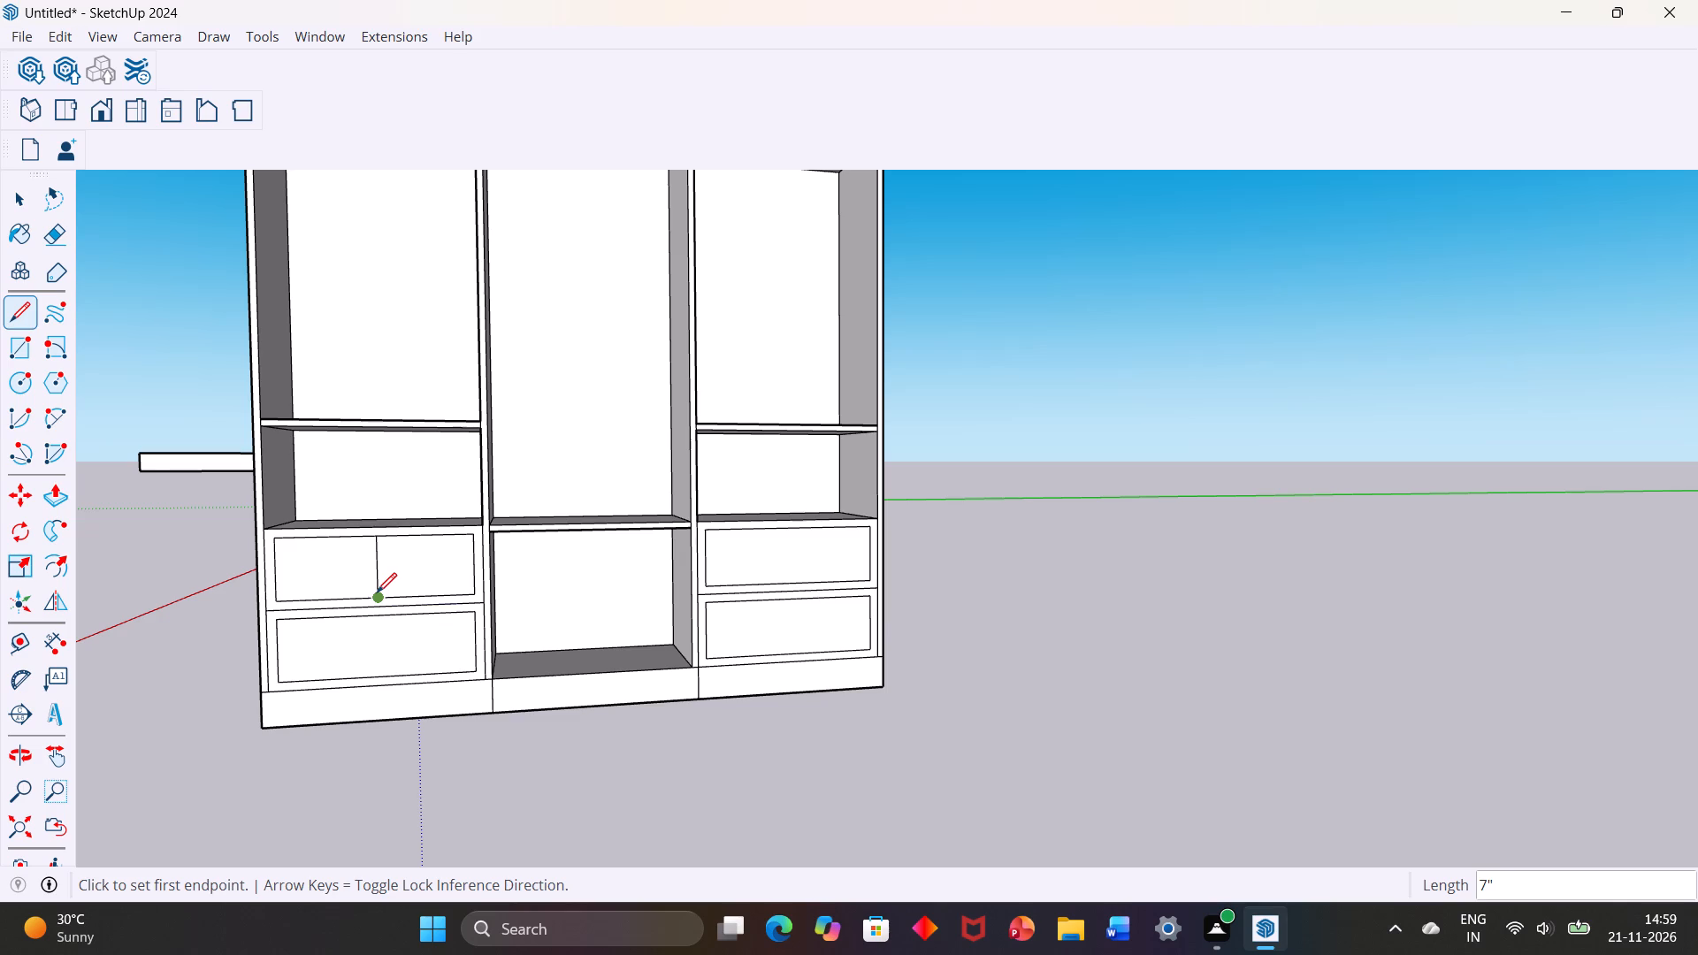
pyautogui.press('space')
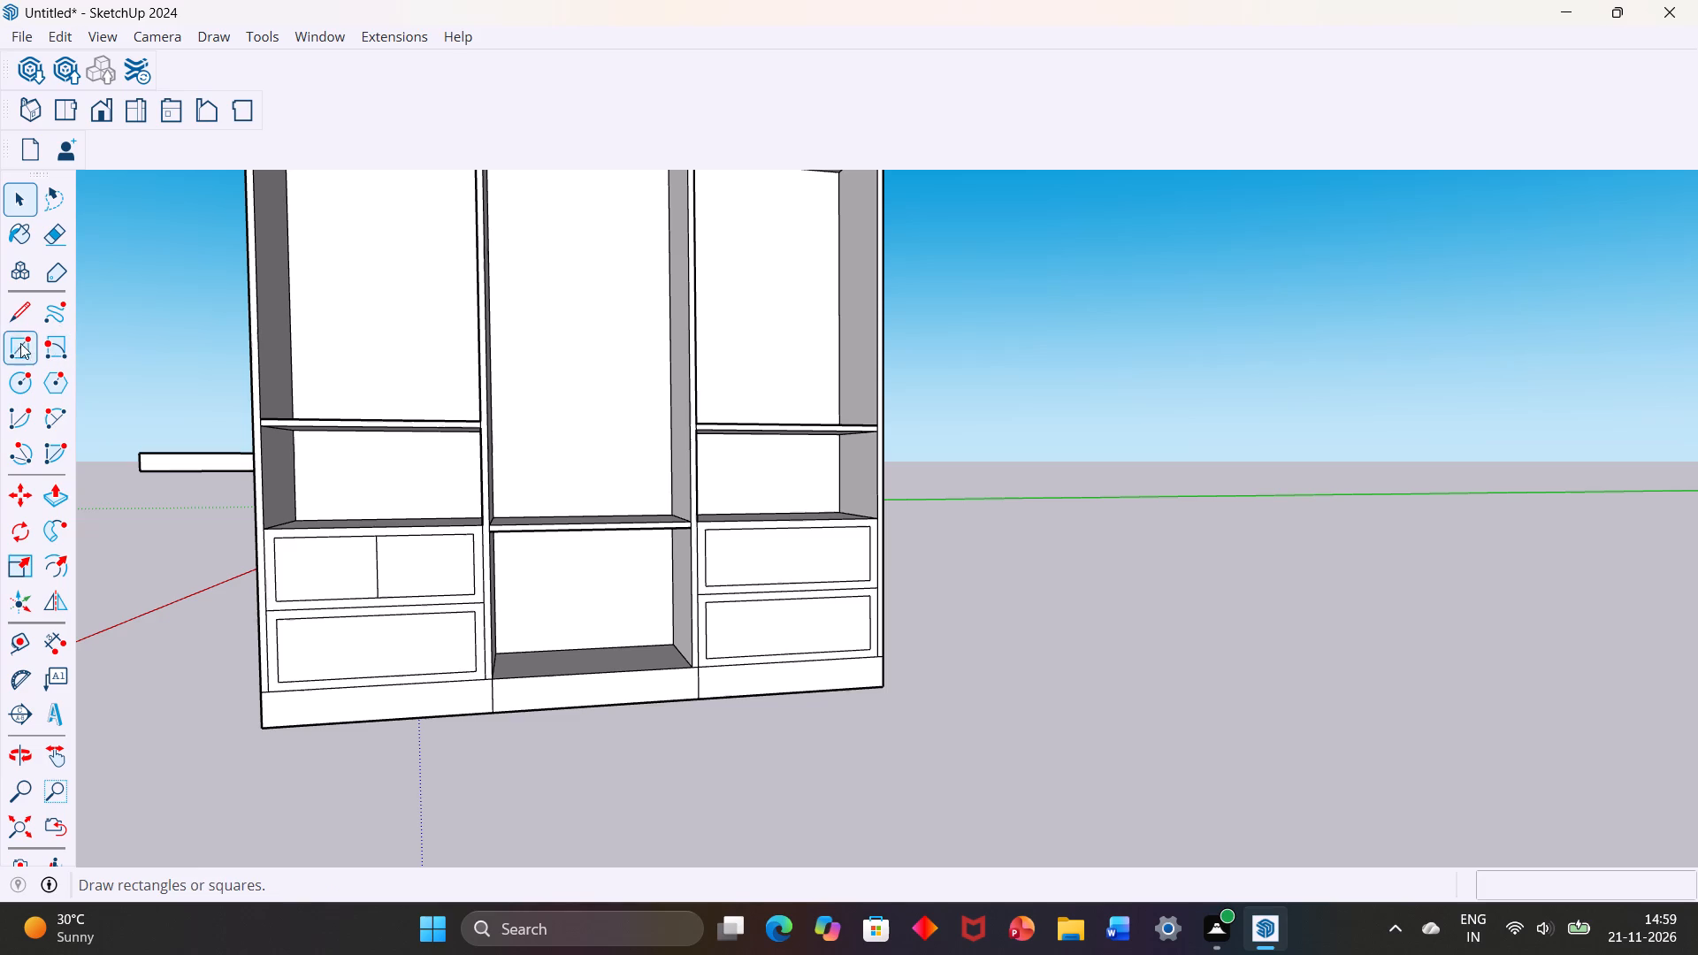
# Draw a circle of 0.5" radius centred on the midpoint of the vertical line in the left bay's upper drawer.
pyautogui.click(17, 382)
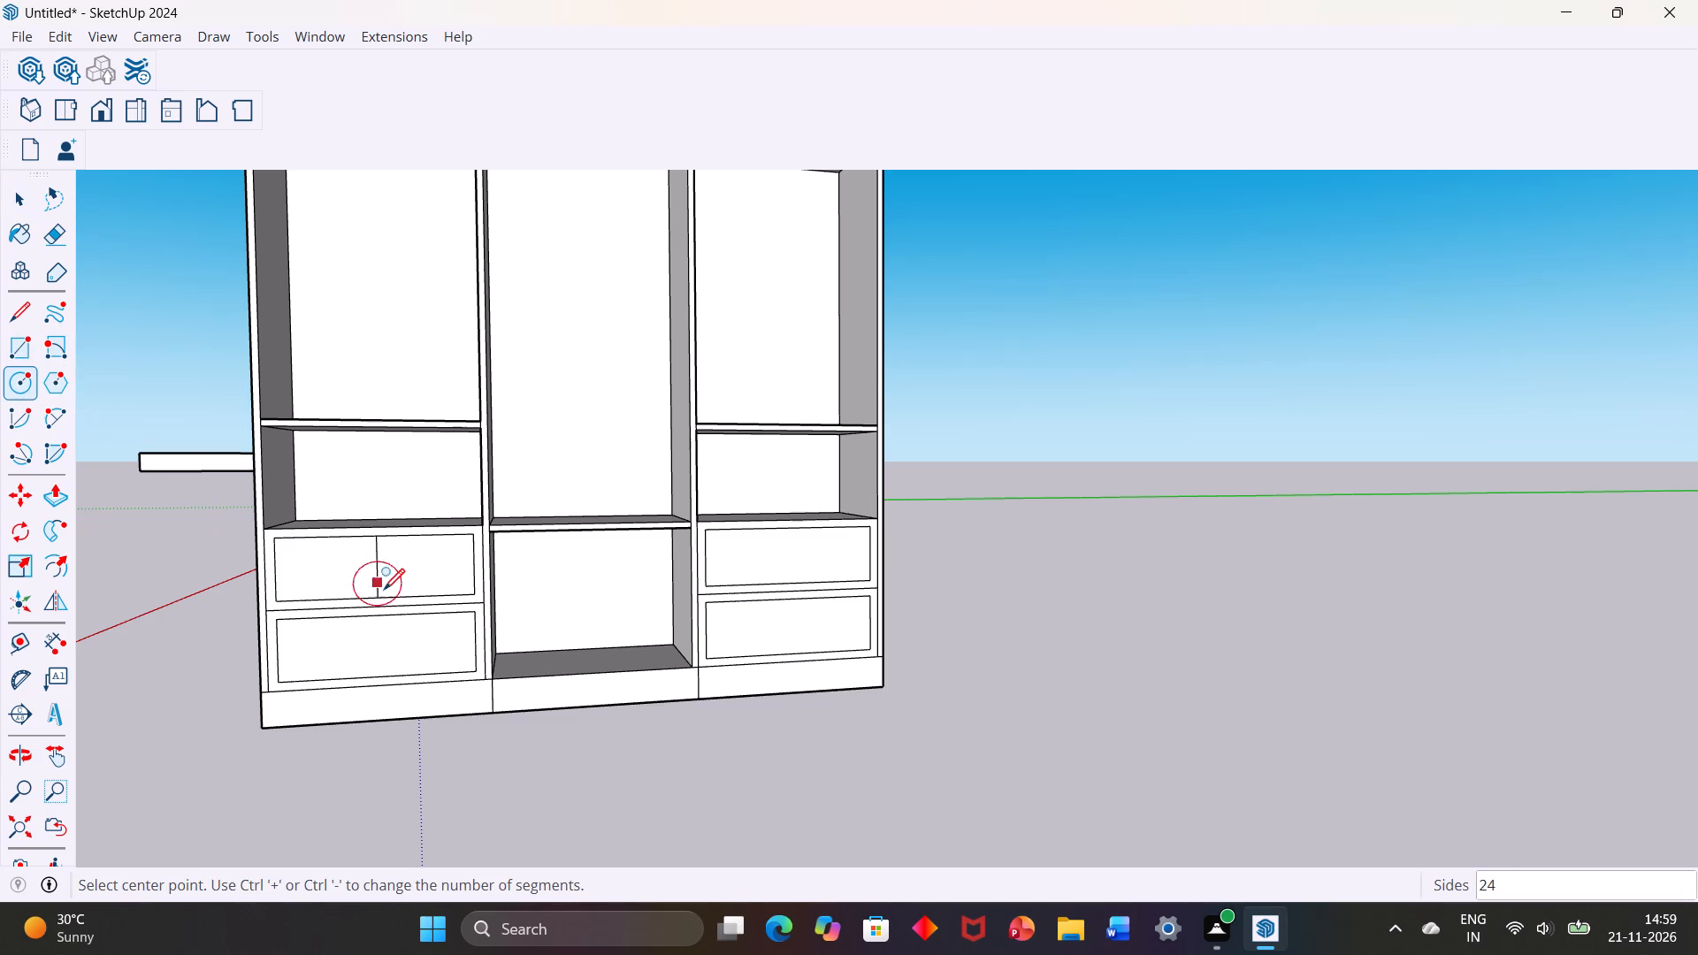
pyautogui.click(379, 565)
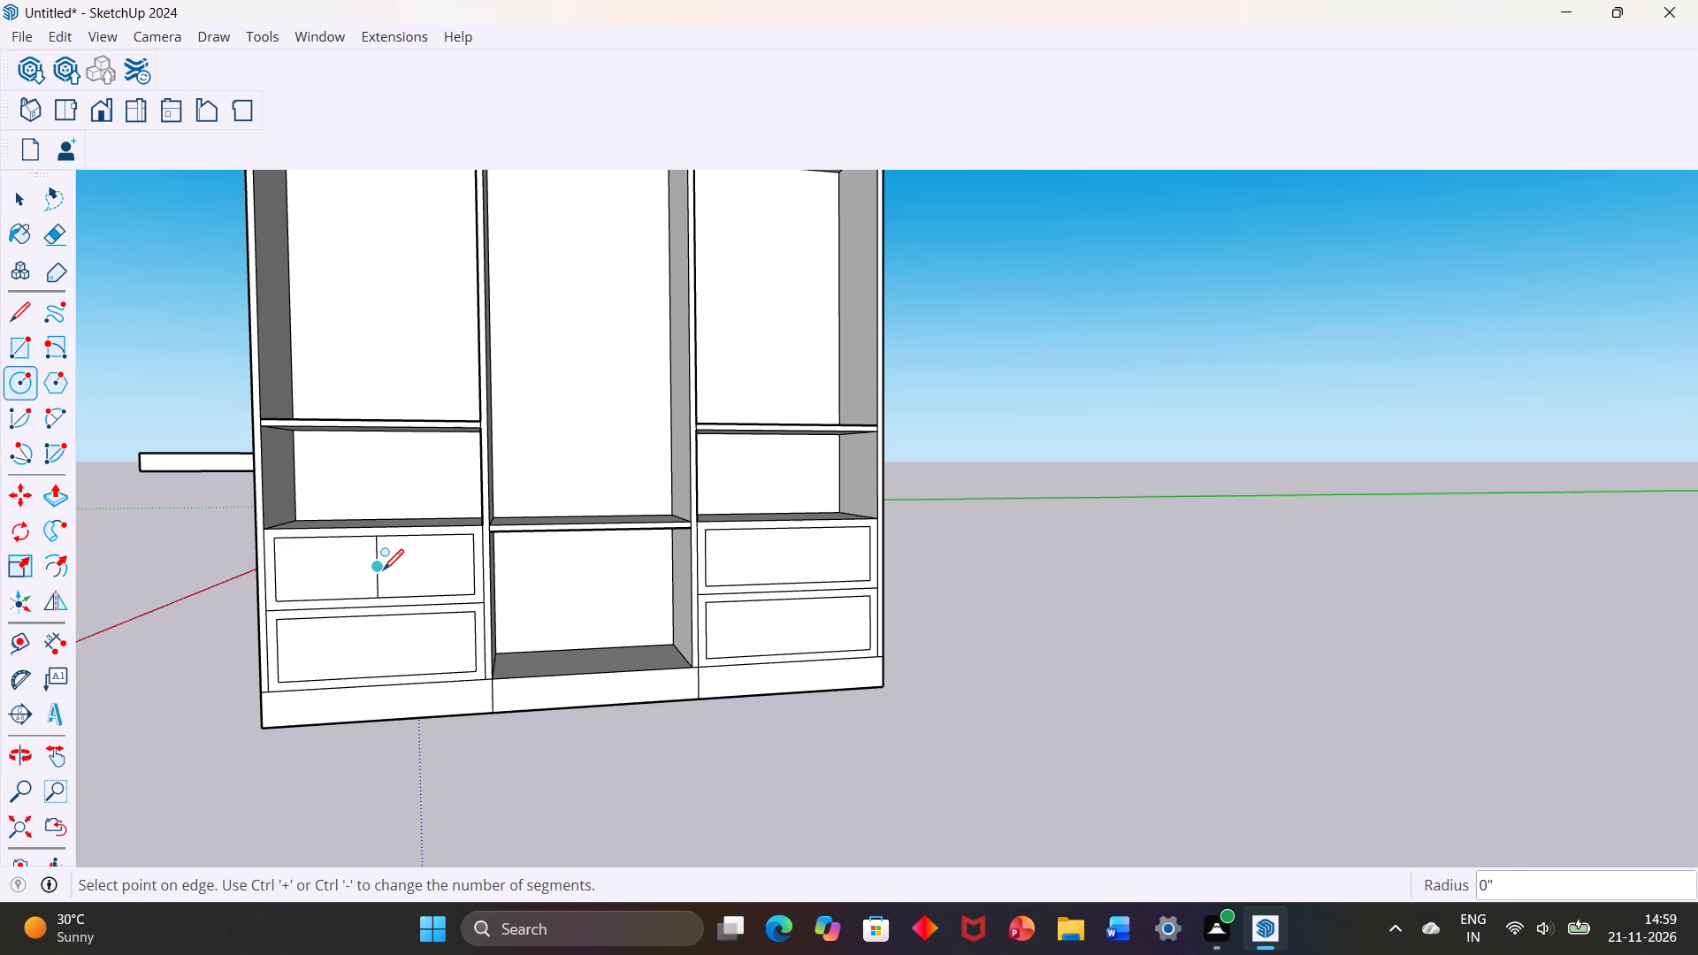
pyautogui.write('.5')
pyautogui.press('Return')
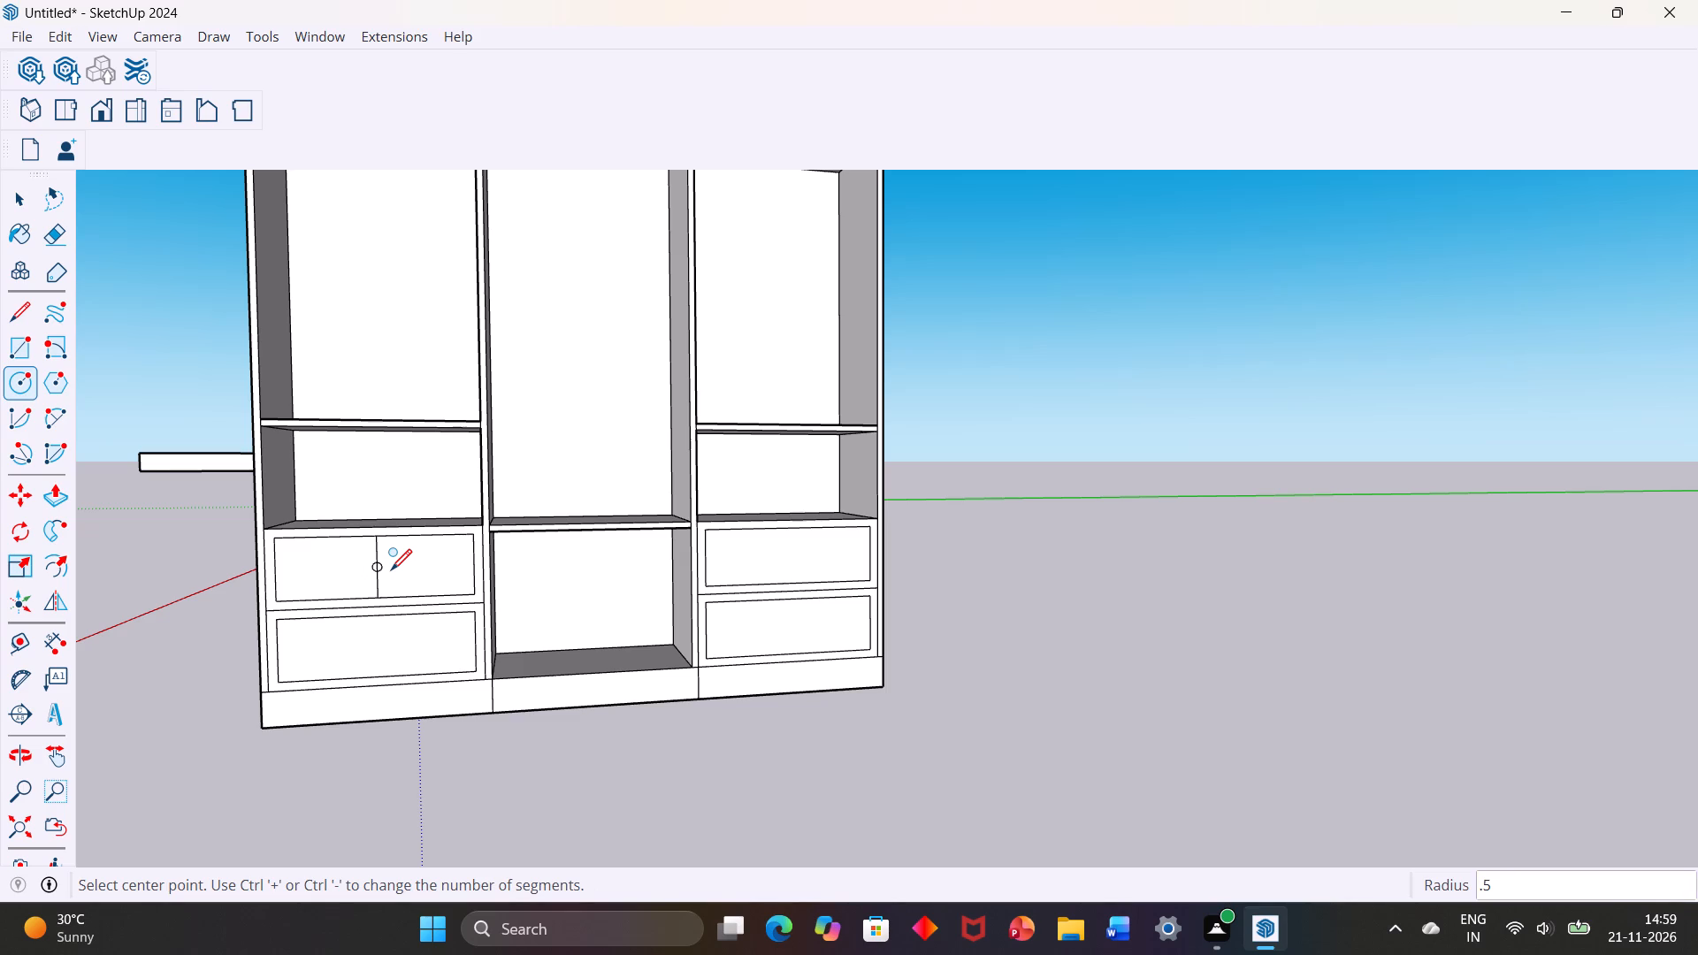
pyautogui.press('space')
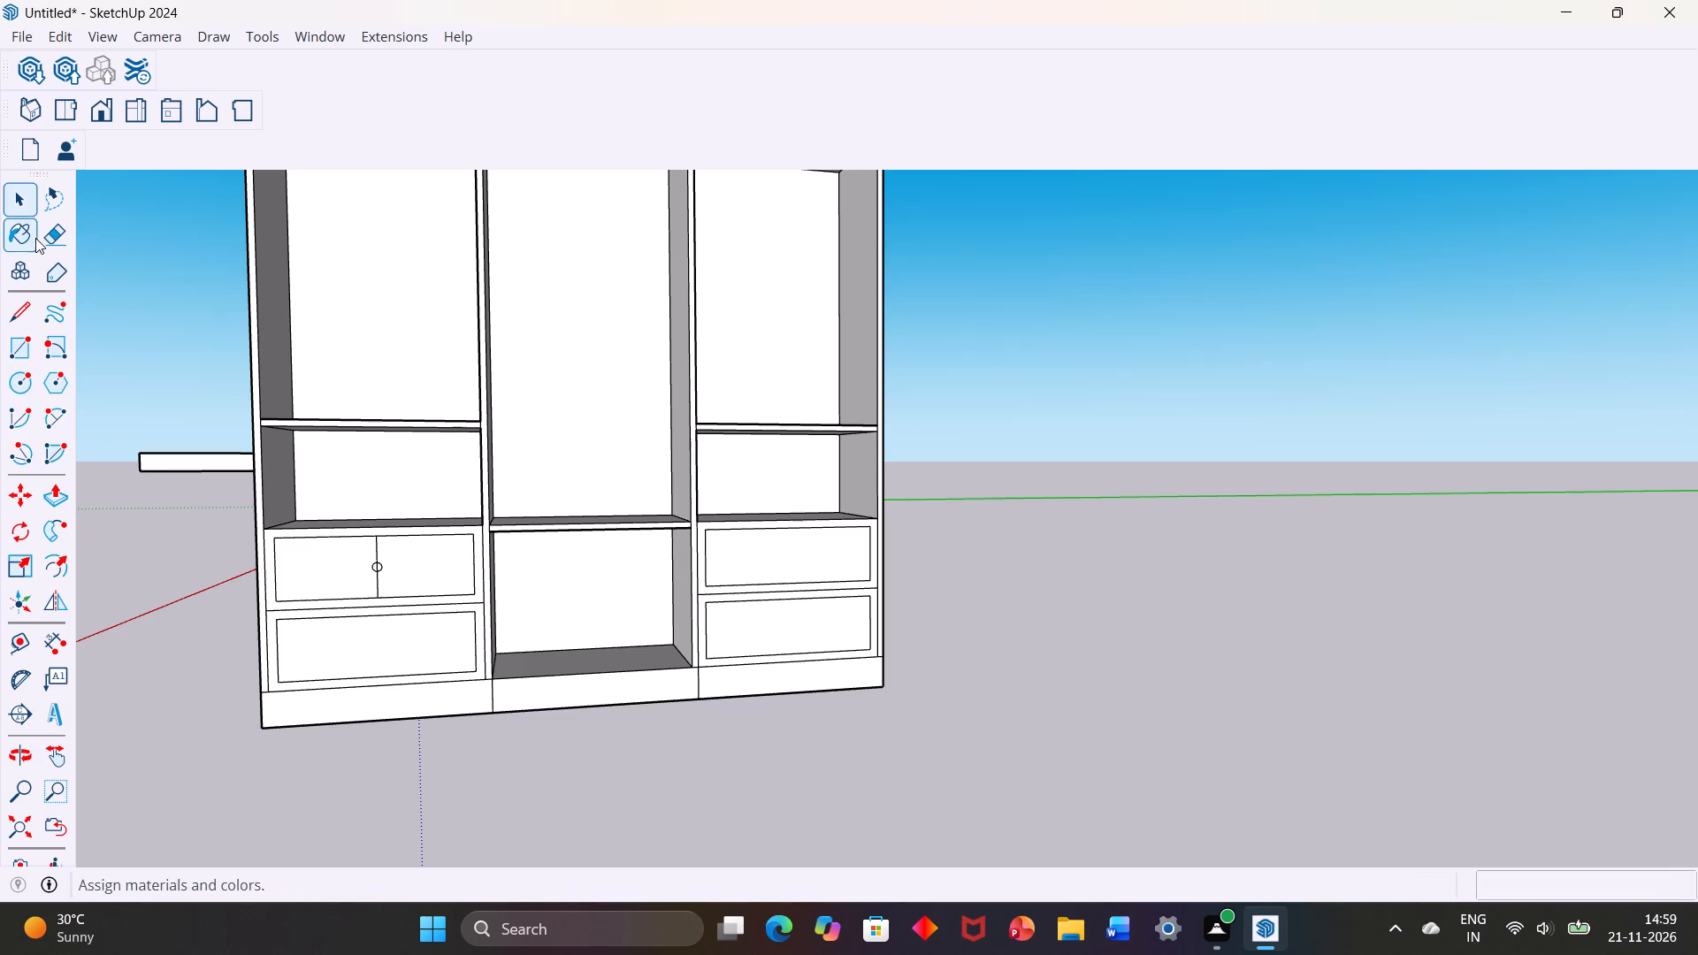
# Erase the vertical guide line above, below and inside the circle on the left bay's upper drawer front.
pyautogui.click(50, 227)
pyautogui.scroll(7, 371, 533)
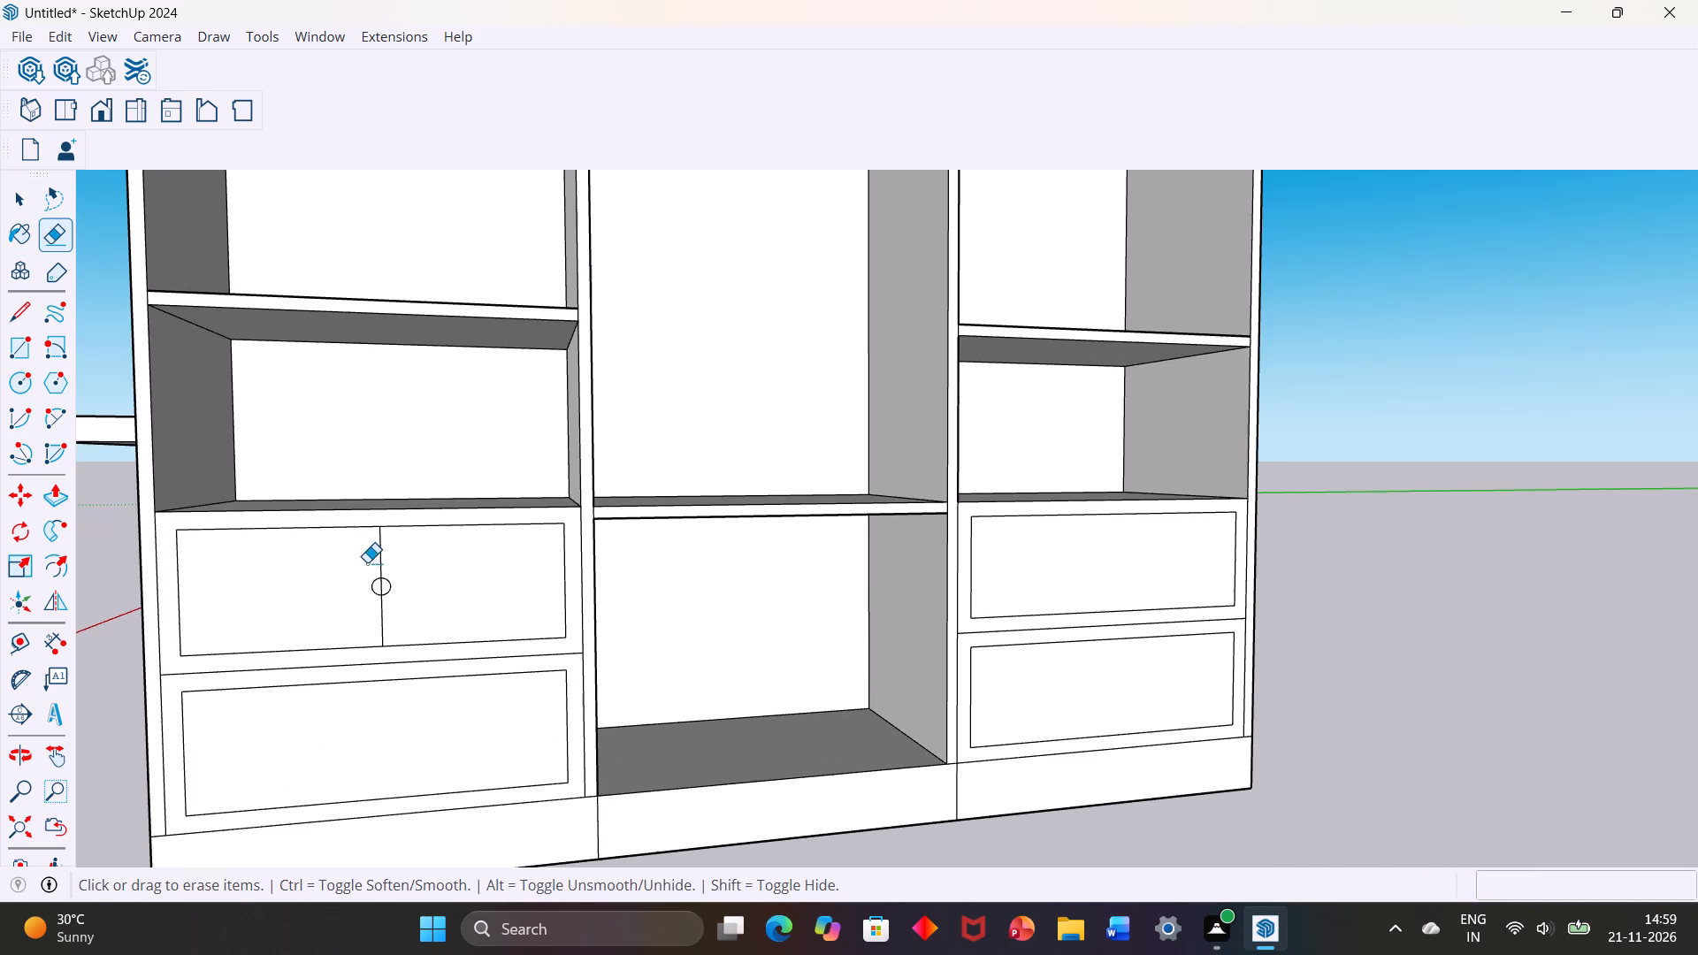
pyautogui.moveTo(365, 562); pyautogui.dragTo(419, 565)
pyautogui.moveTo(373, 613); pyautogui.dragTo(426, 622)
pyautogui.scroll(3, 374, 584)
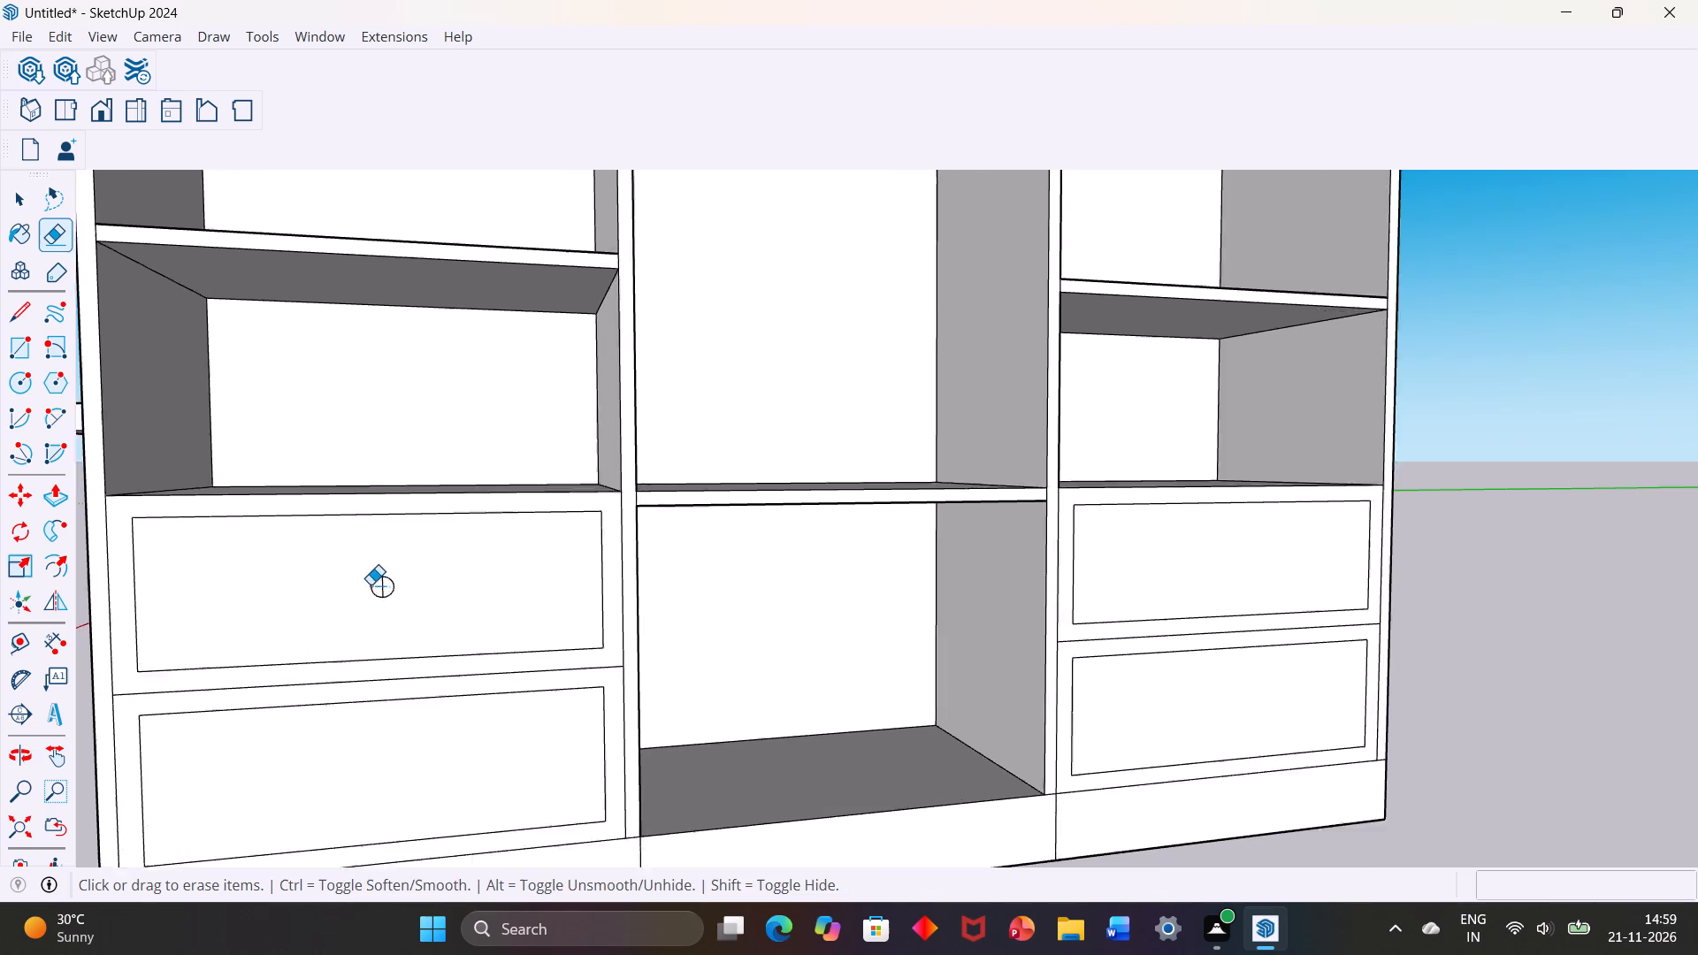
pyautogui.scroll(2, 371, 584)
pyautogui.moveTo(384, 586); pyautogui.dragTo(394, 587)
pyautogui.scroll(-6, 420, 517)
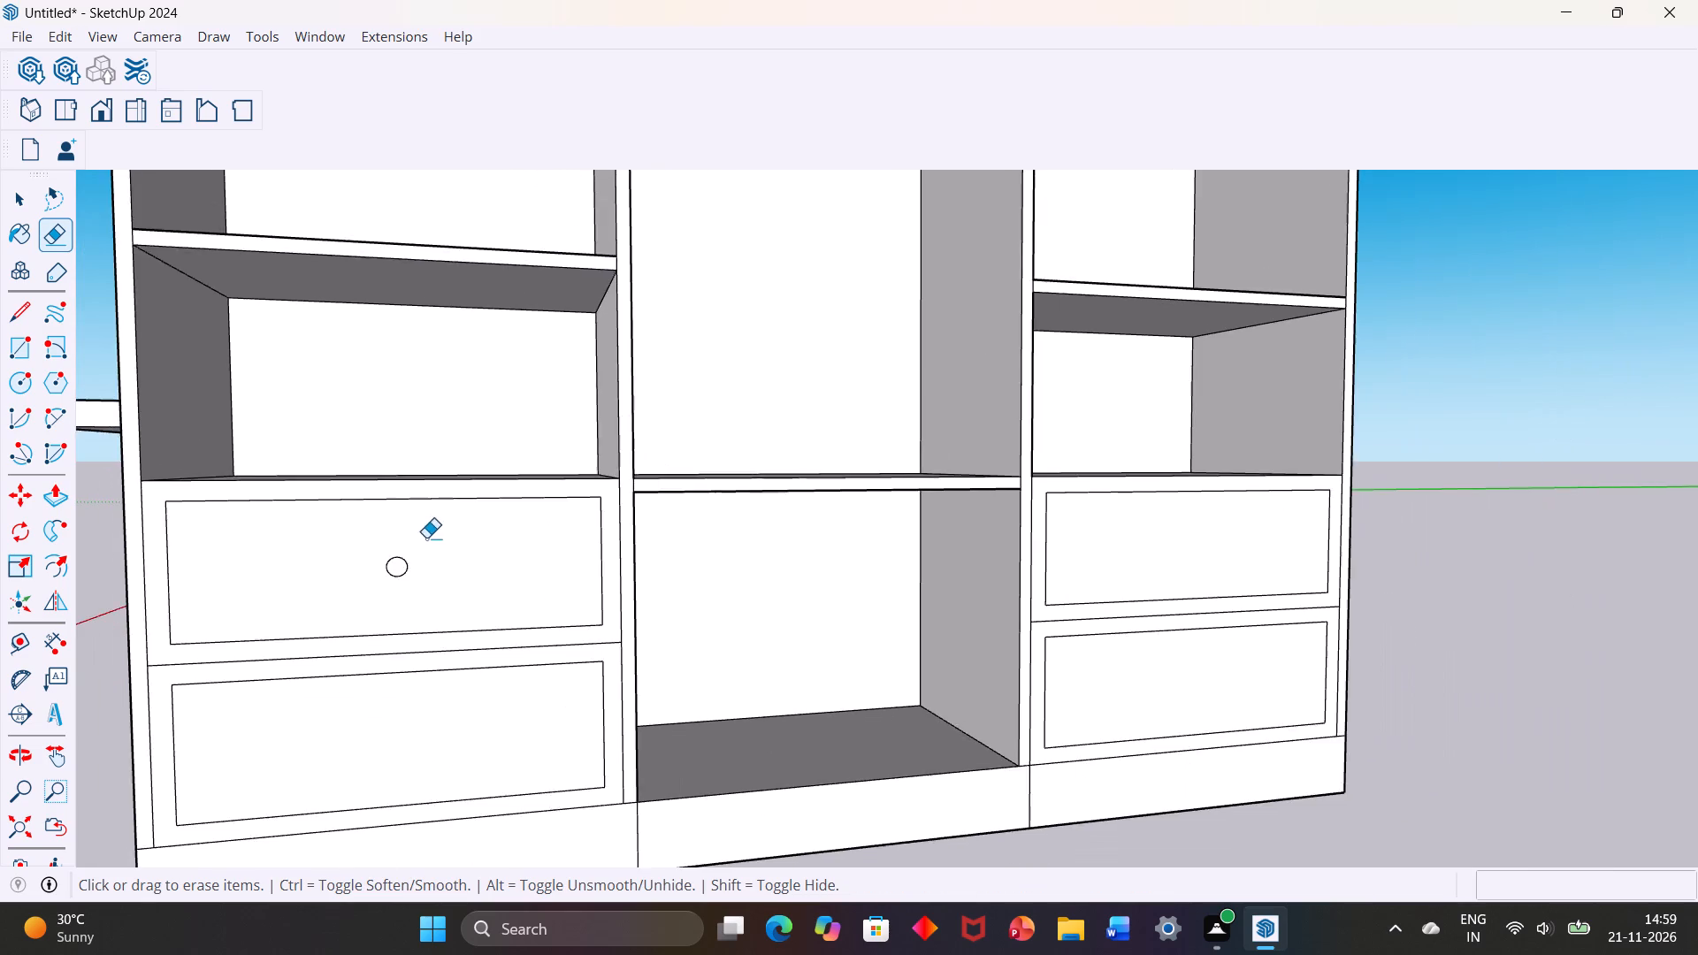
pyautogui.scroll(-2, 426, 538)
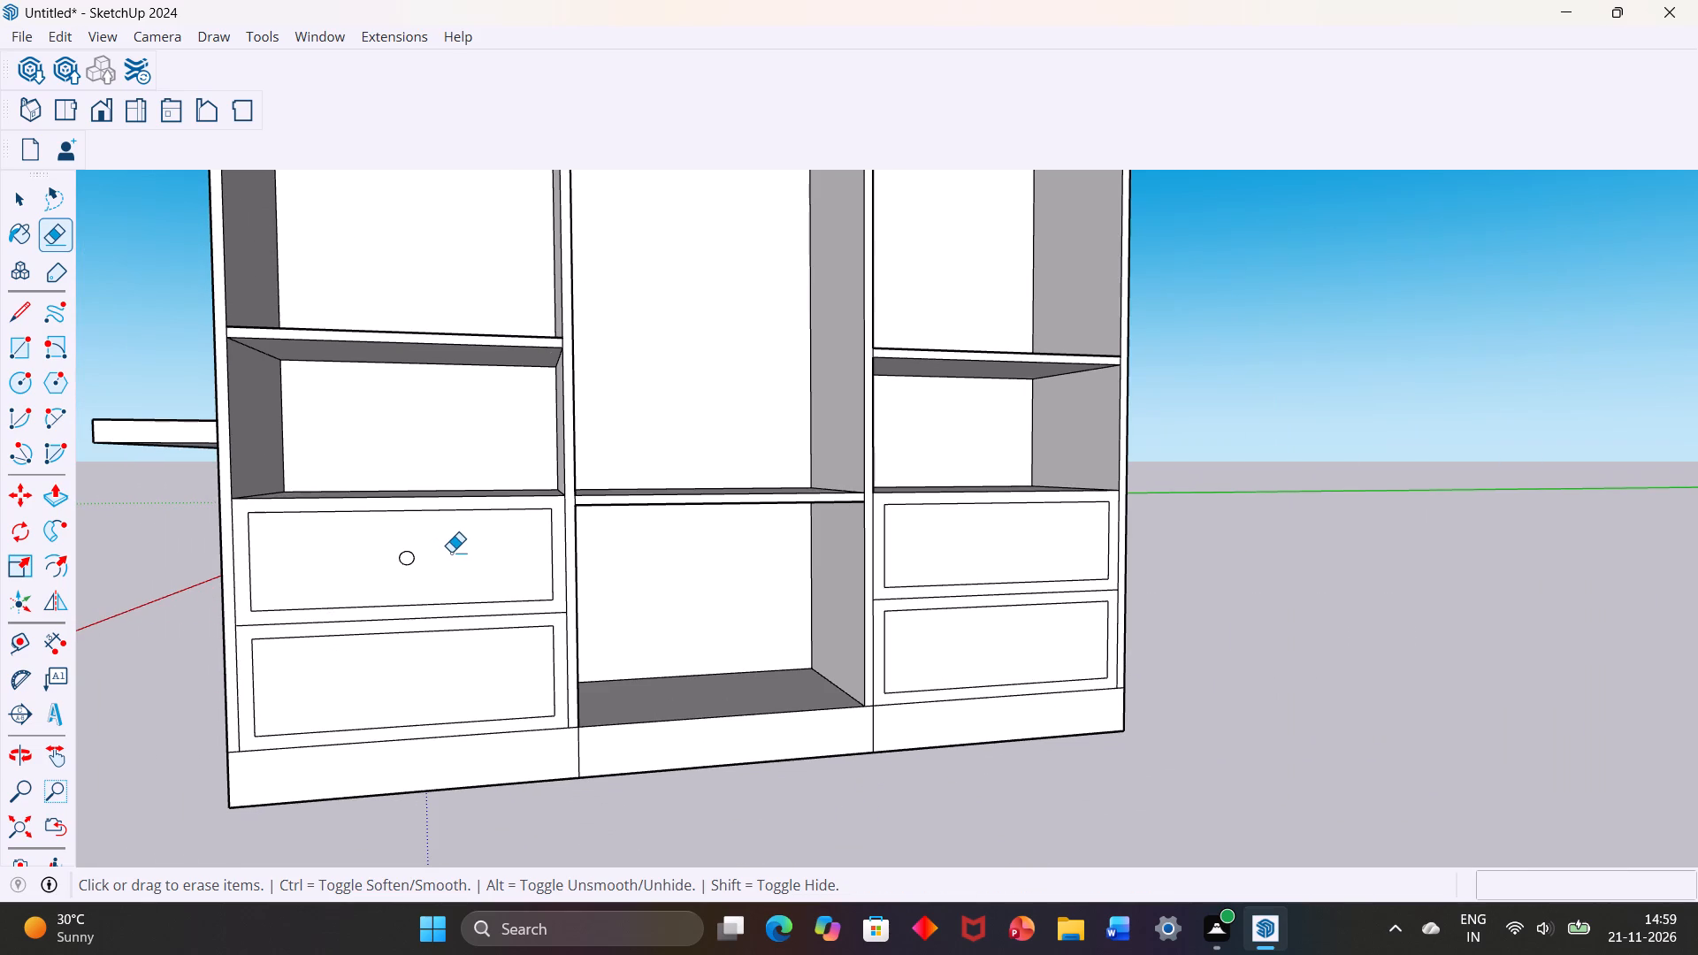
pyautogui.press('space')
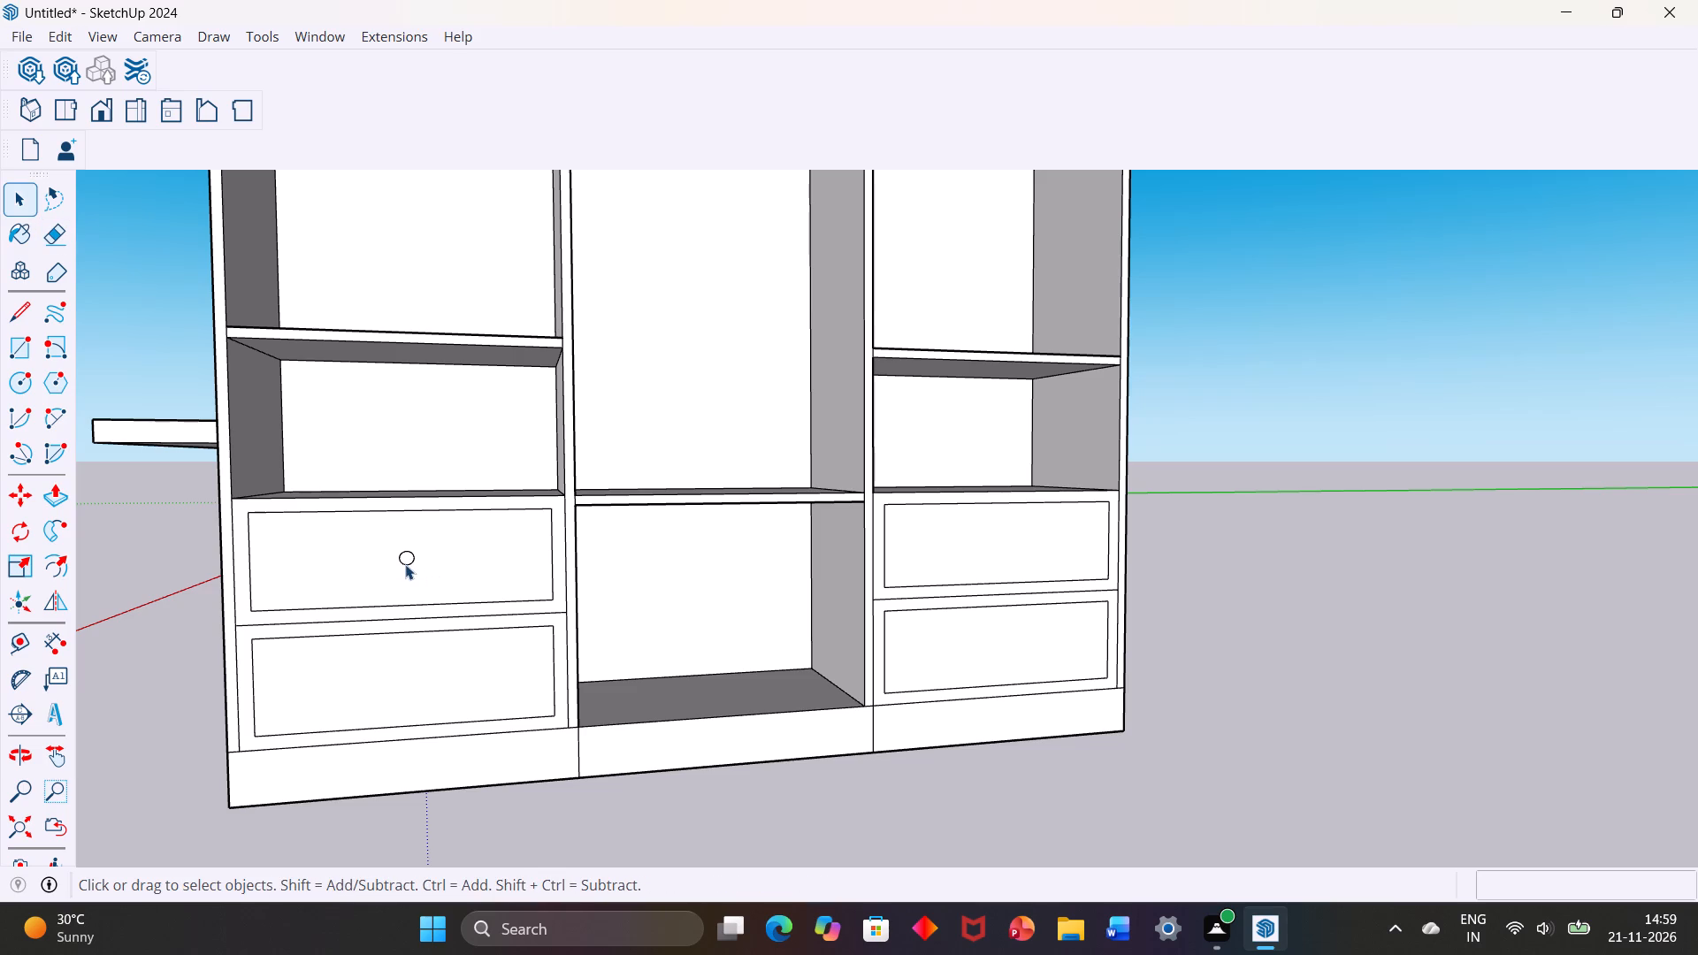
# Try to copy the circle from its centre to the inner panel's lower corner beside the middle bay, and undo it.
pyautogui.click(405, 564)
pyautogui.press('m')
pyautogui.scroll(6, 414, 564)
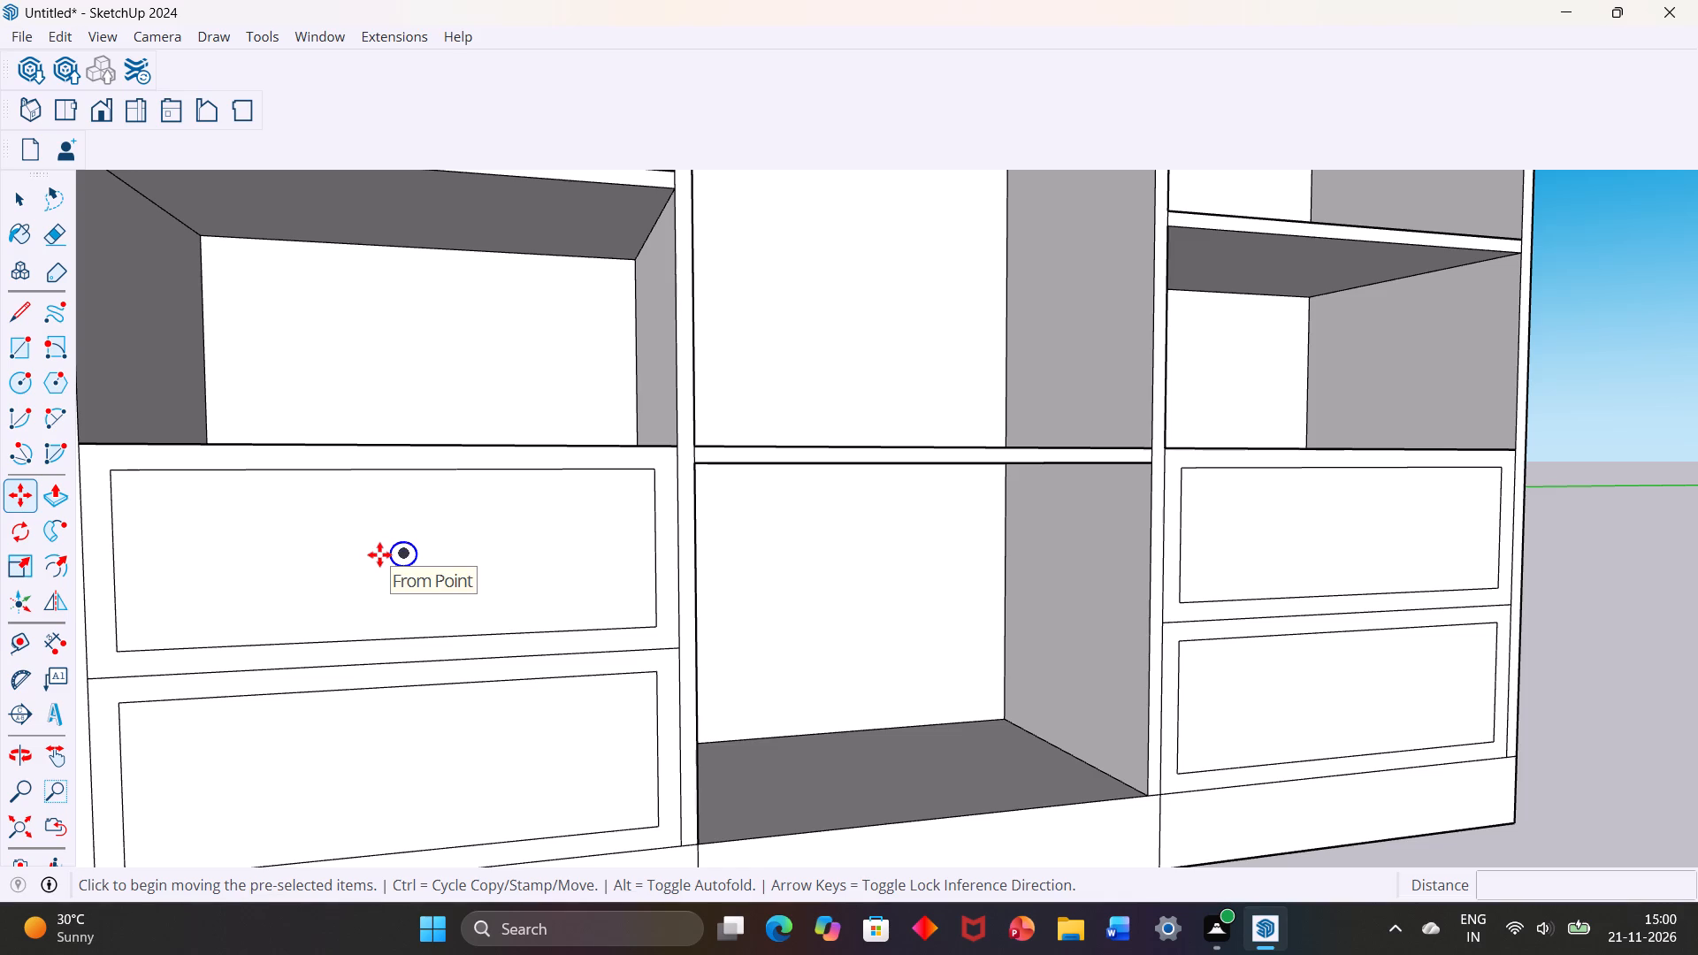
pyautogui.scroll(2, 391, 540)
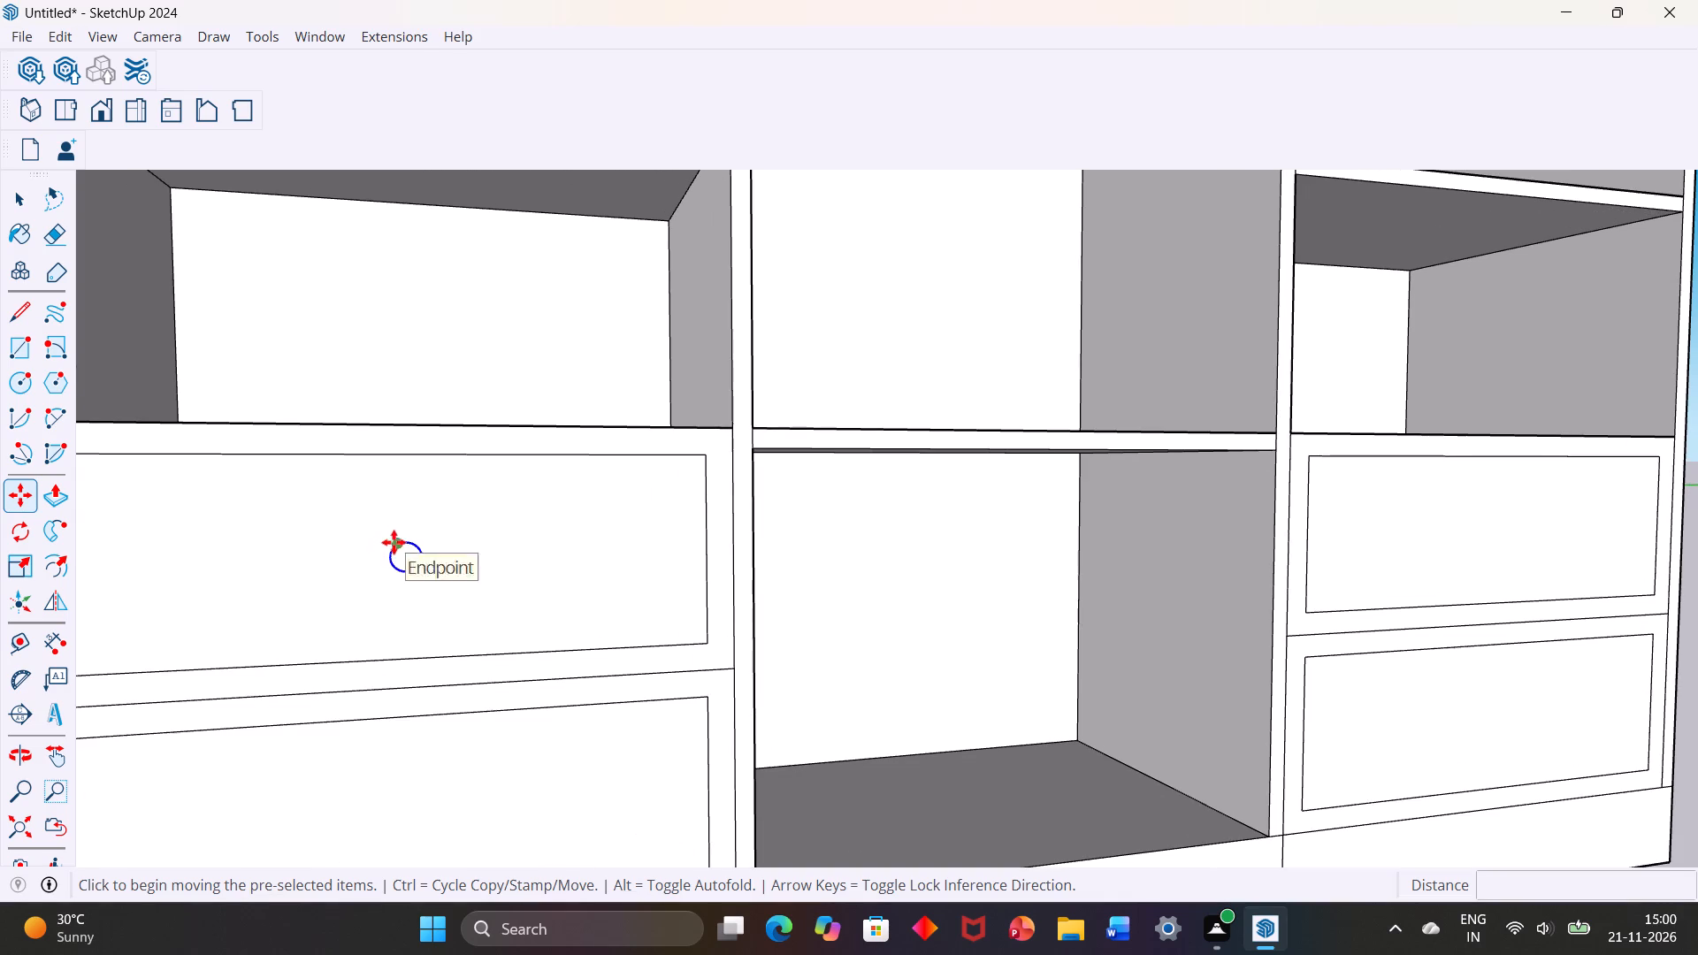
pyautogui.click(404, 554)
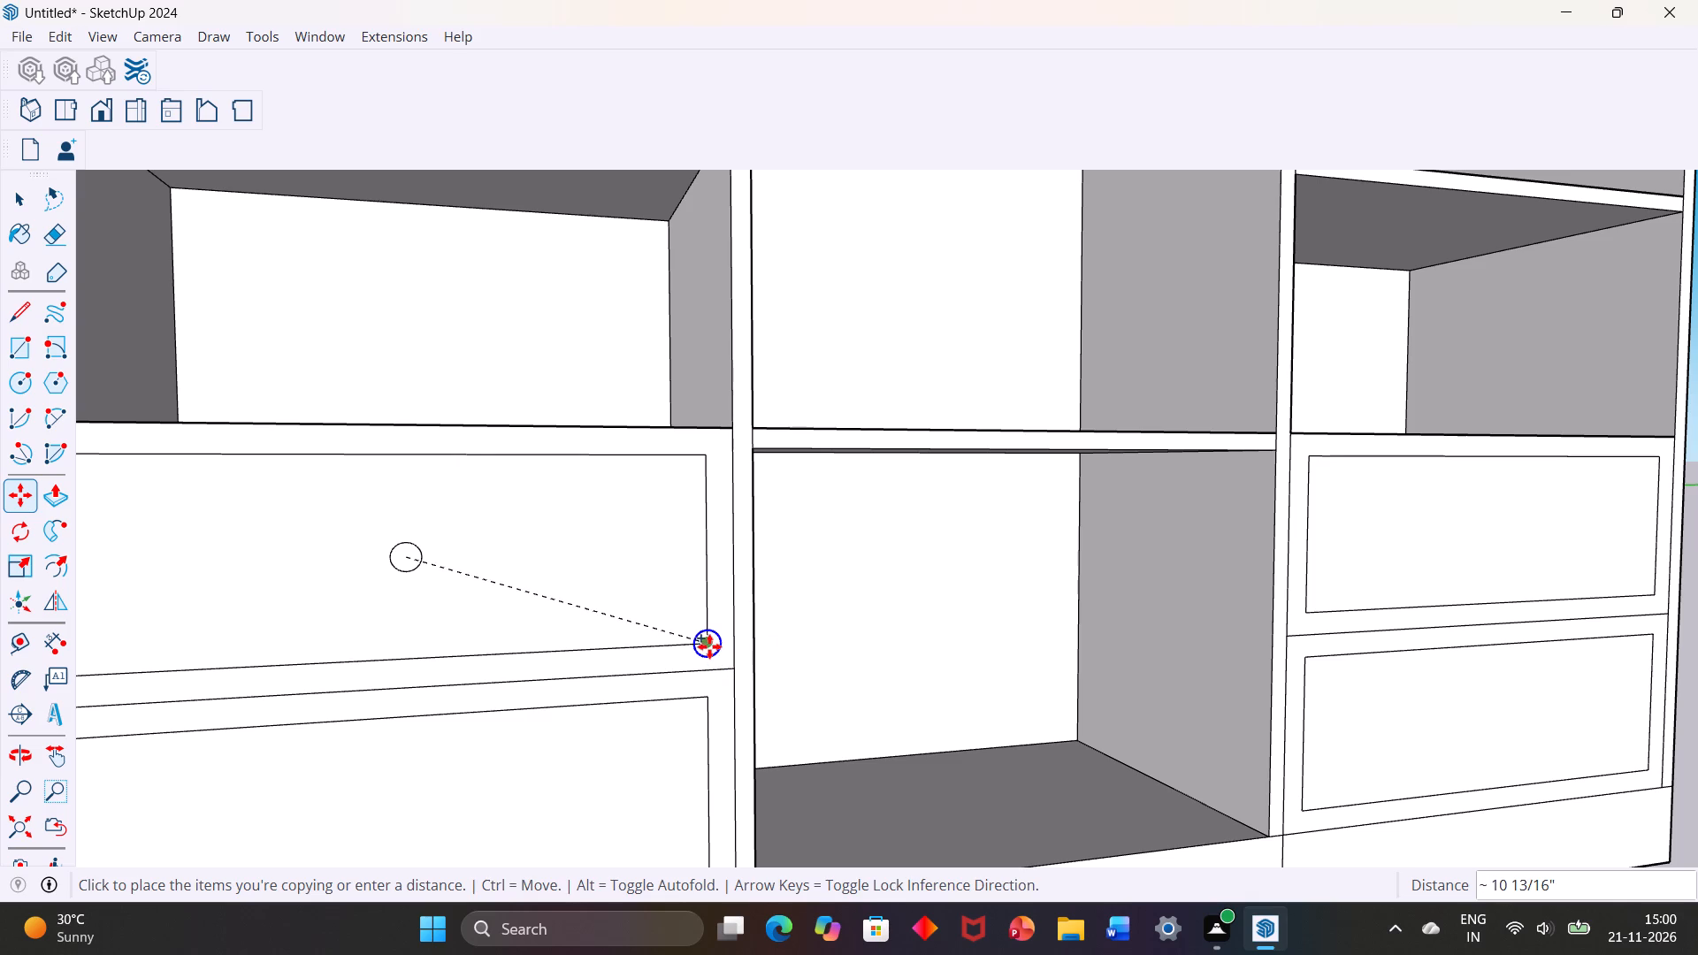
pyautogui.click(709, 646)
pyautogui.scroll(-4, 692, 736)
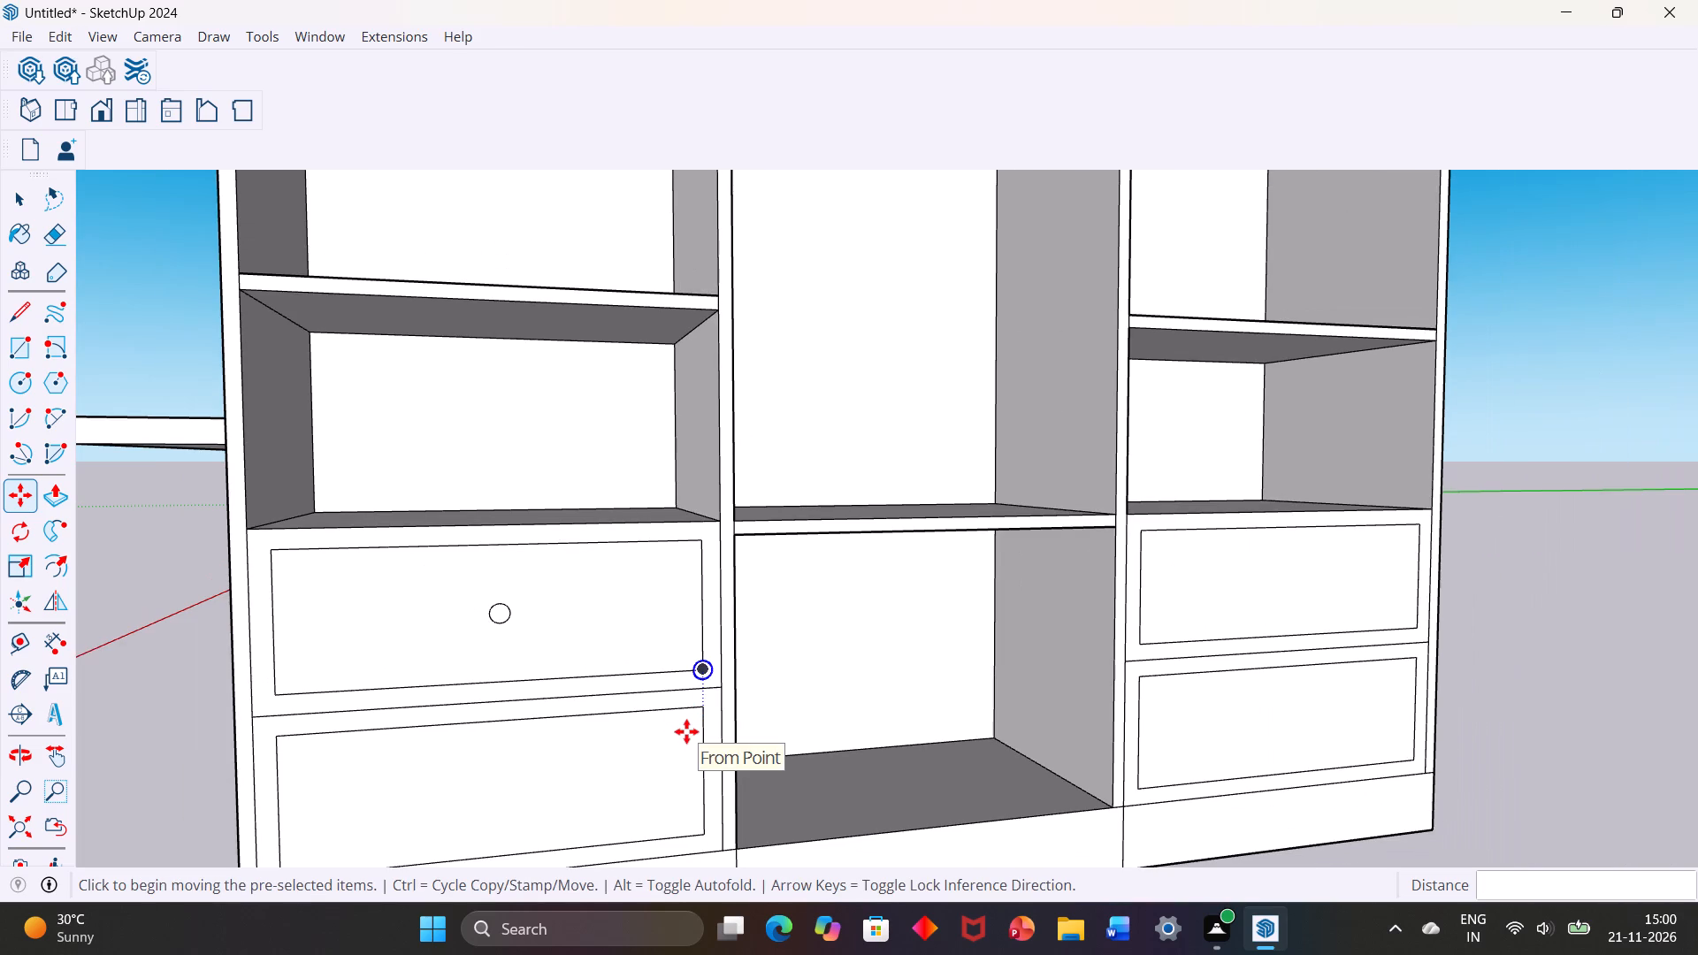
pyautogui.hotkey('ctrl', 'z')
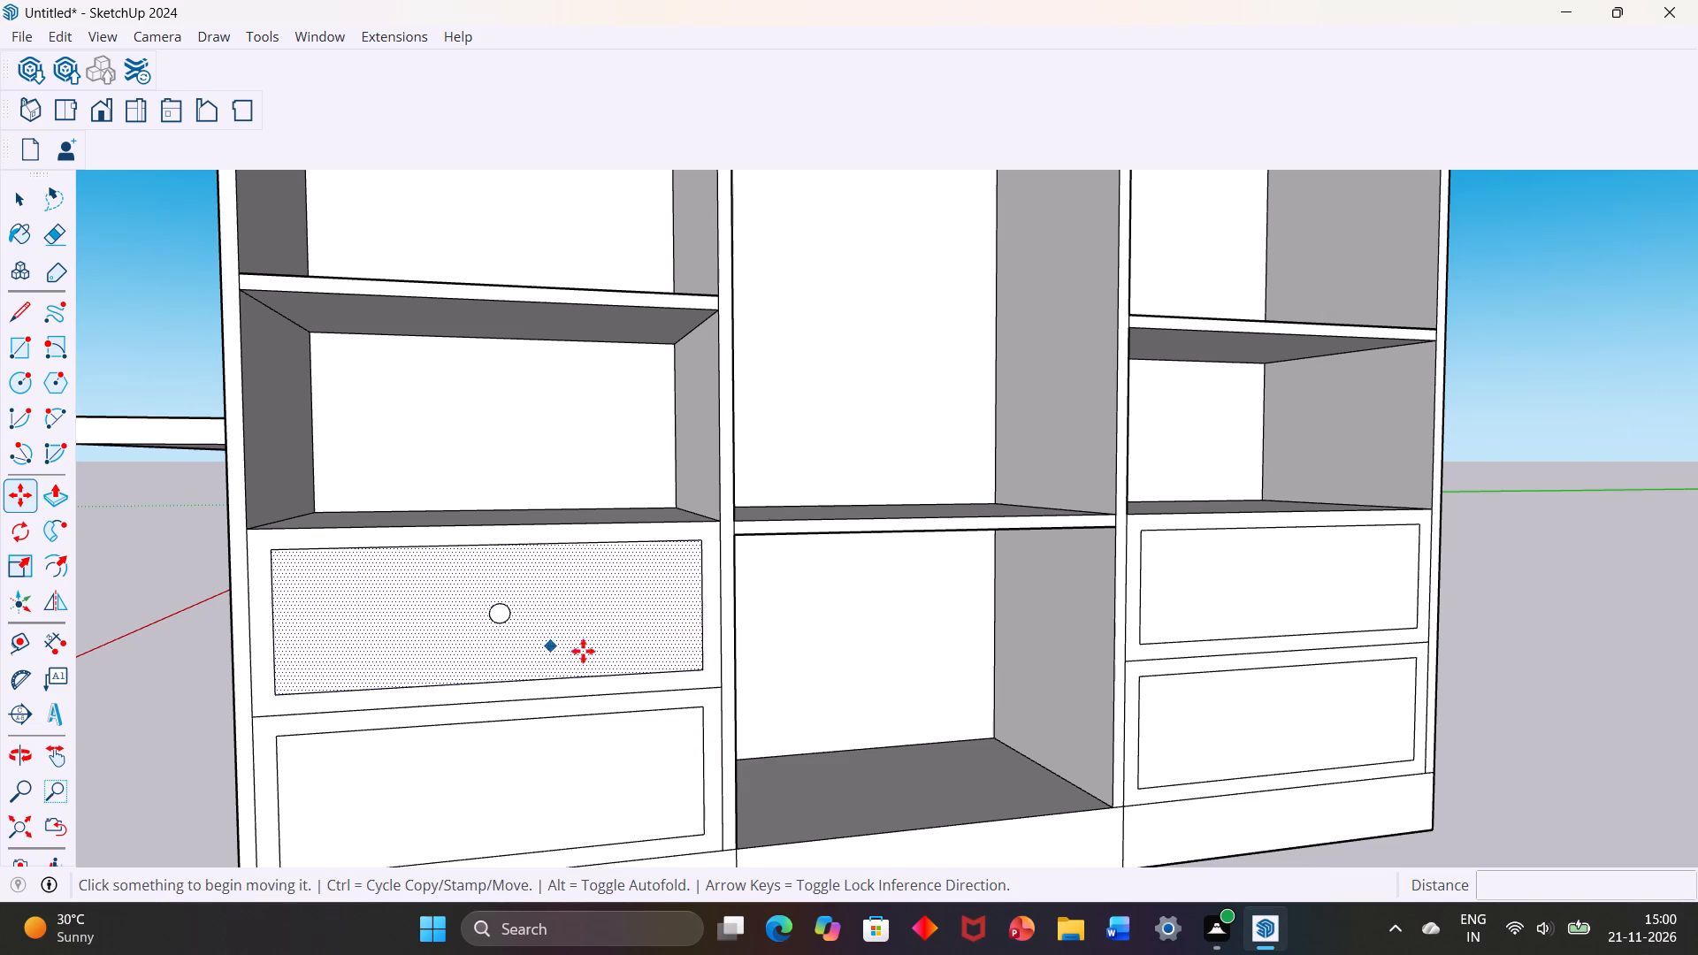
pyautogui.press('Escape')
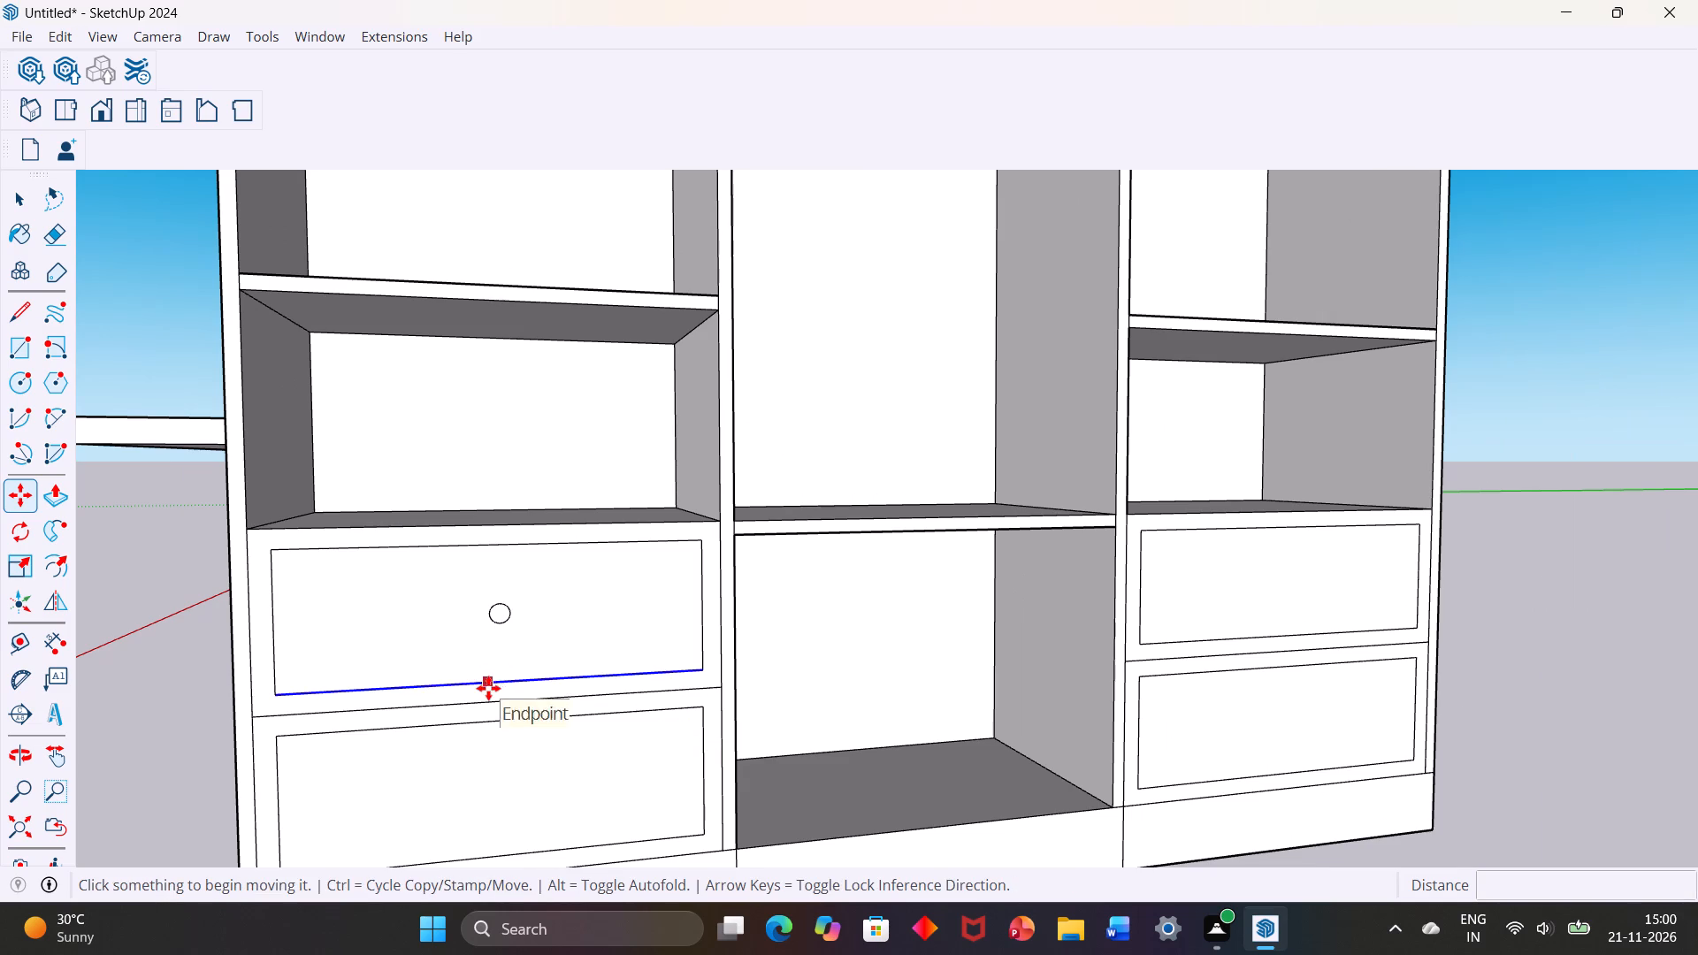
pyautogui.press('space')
# Copy the circle 9" straight down onto the left bay's lowest drawer front, using matching inner panel corners.
pyautogui.click(501, 621)
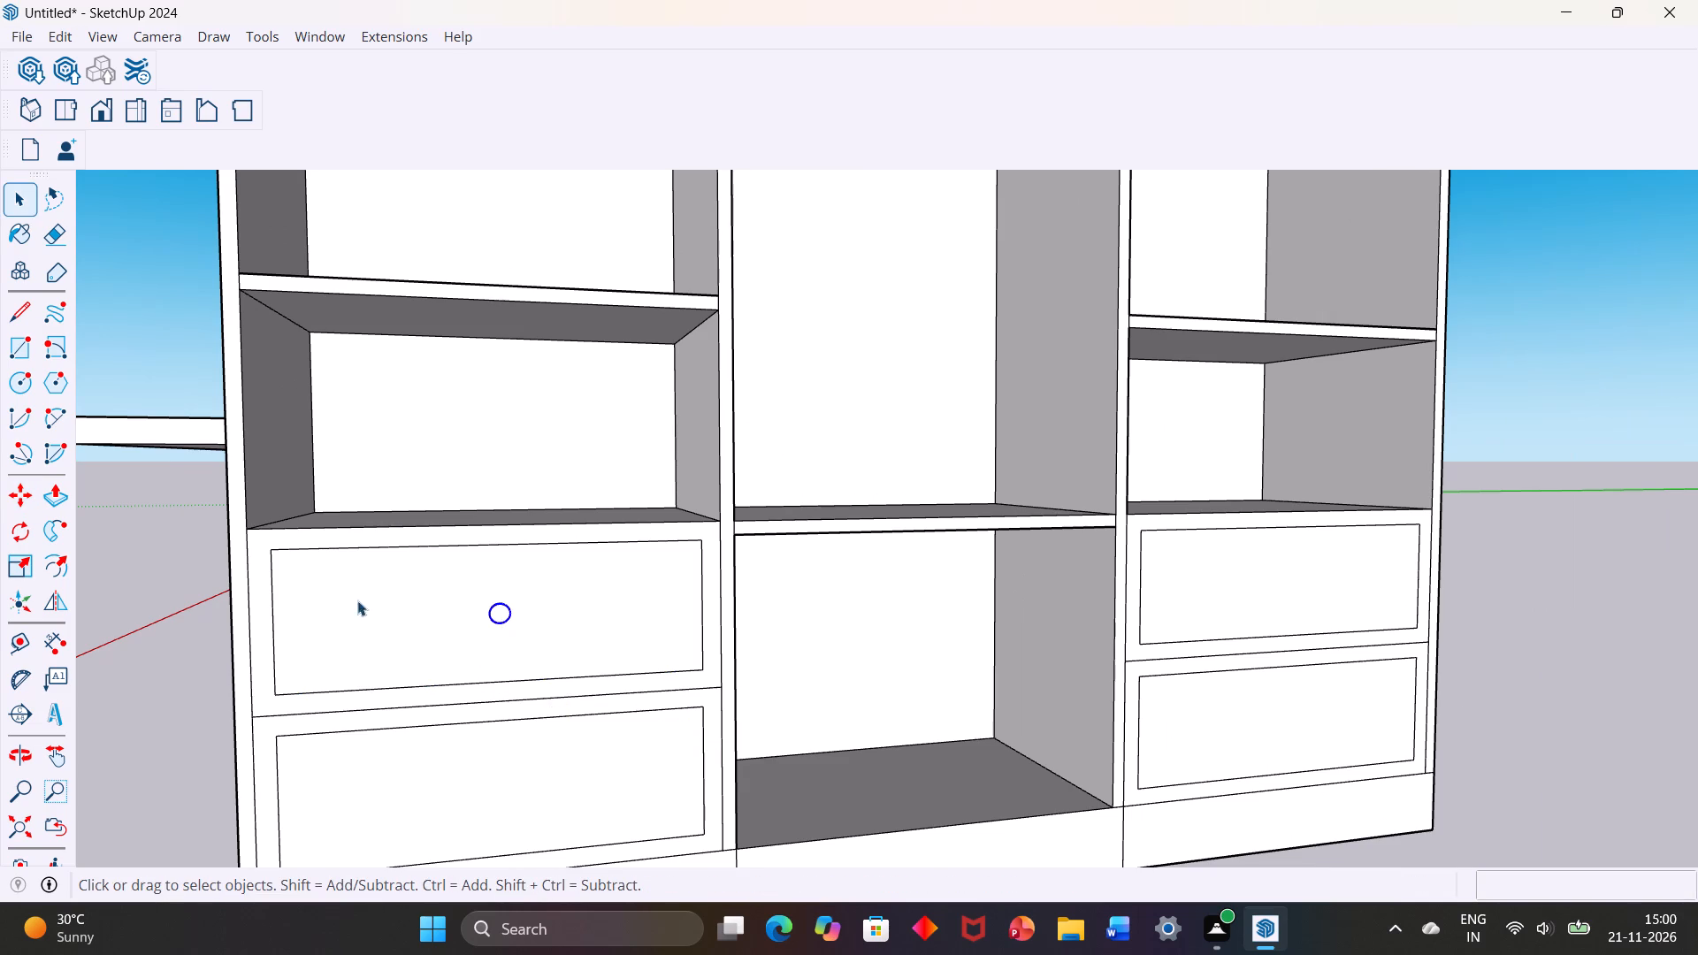
pyautogui.click(12, 505)
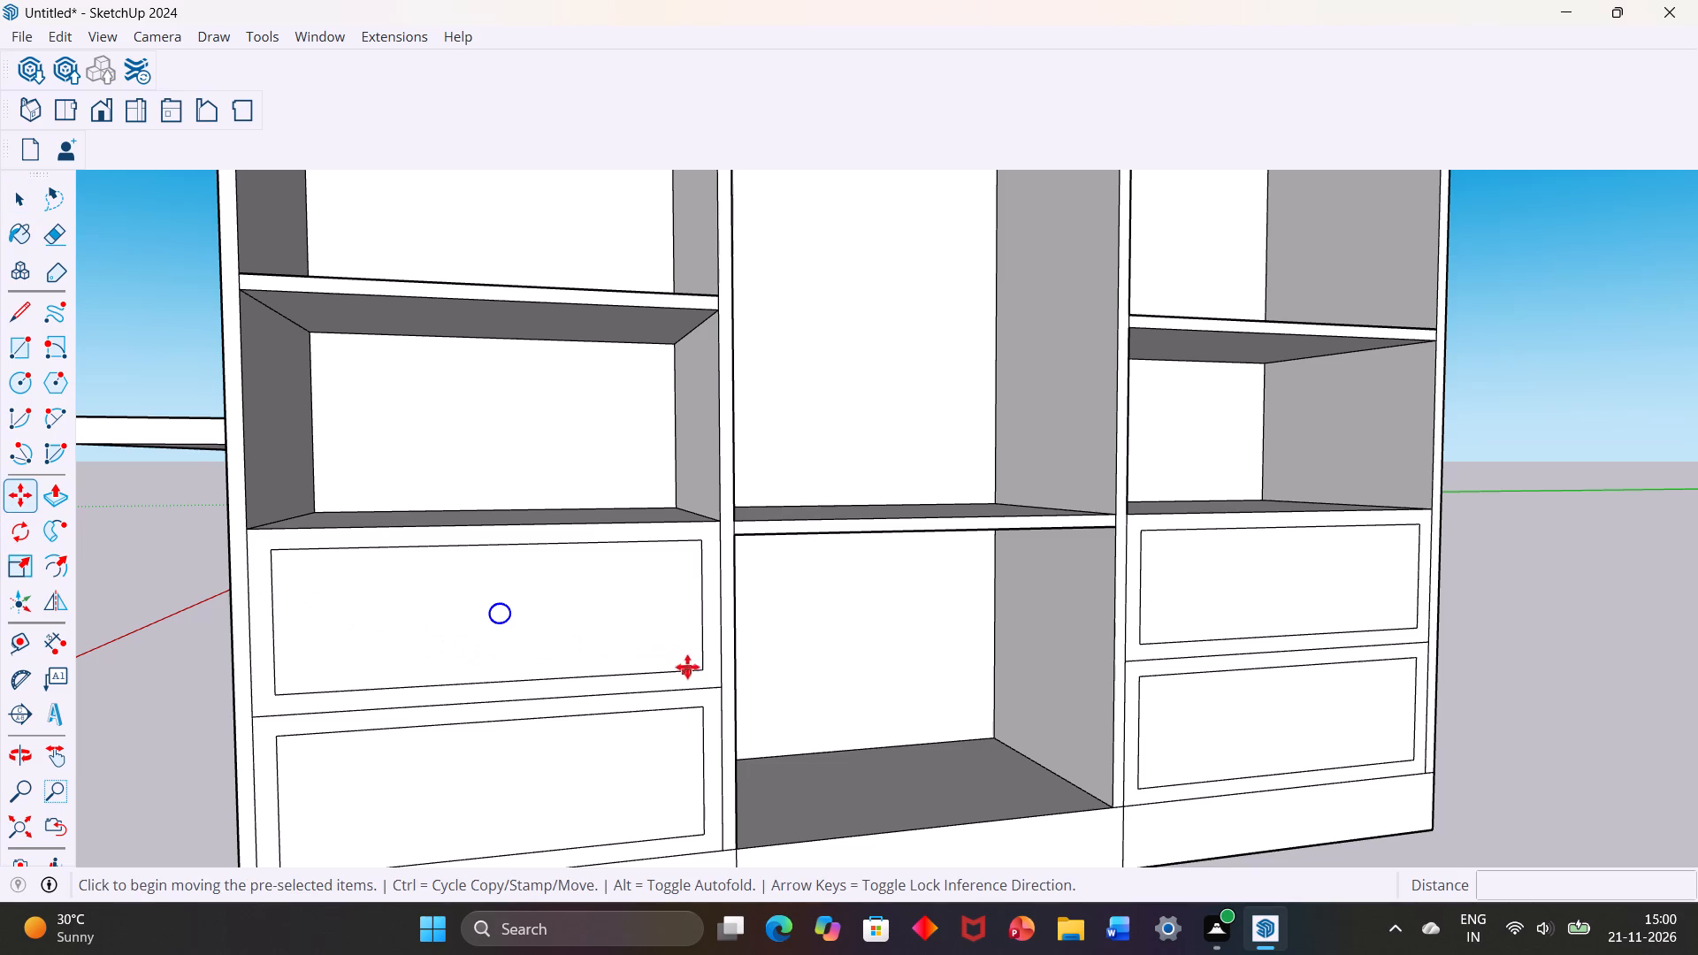
pyautogui.click(700, 669)
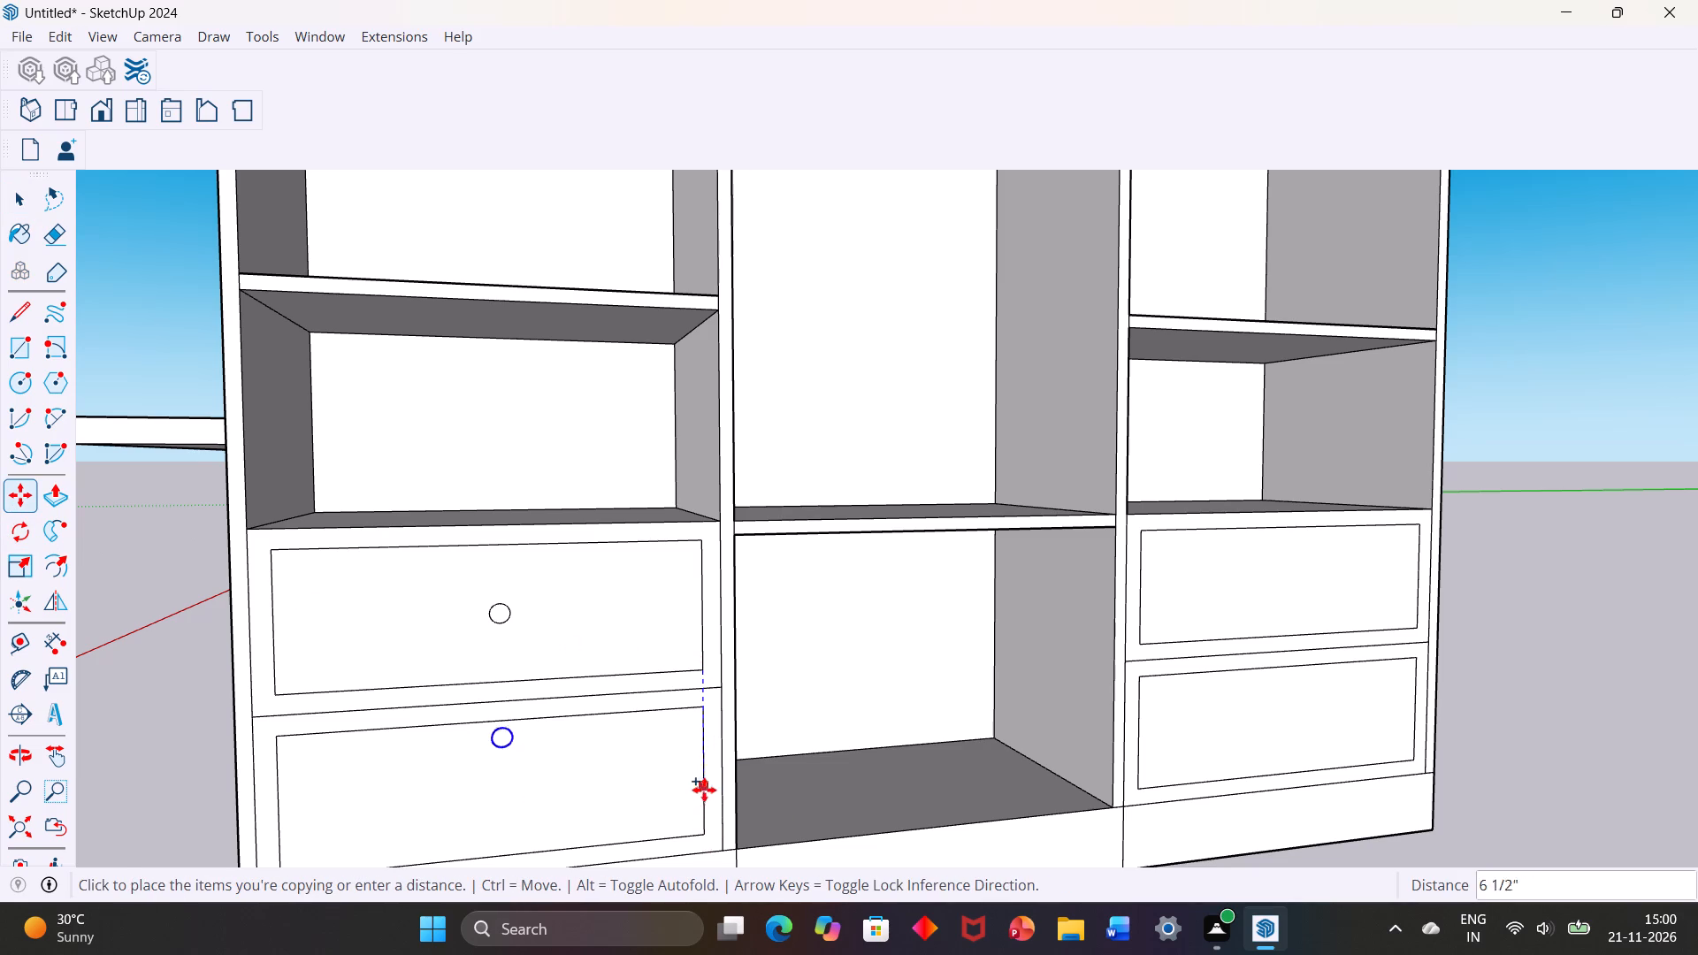
pyautogui.click(709, 832)
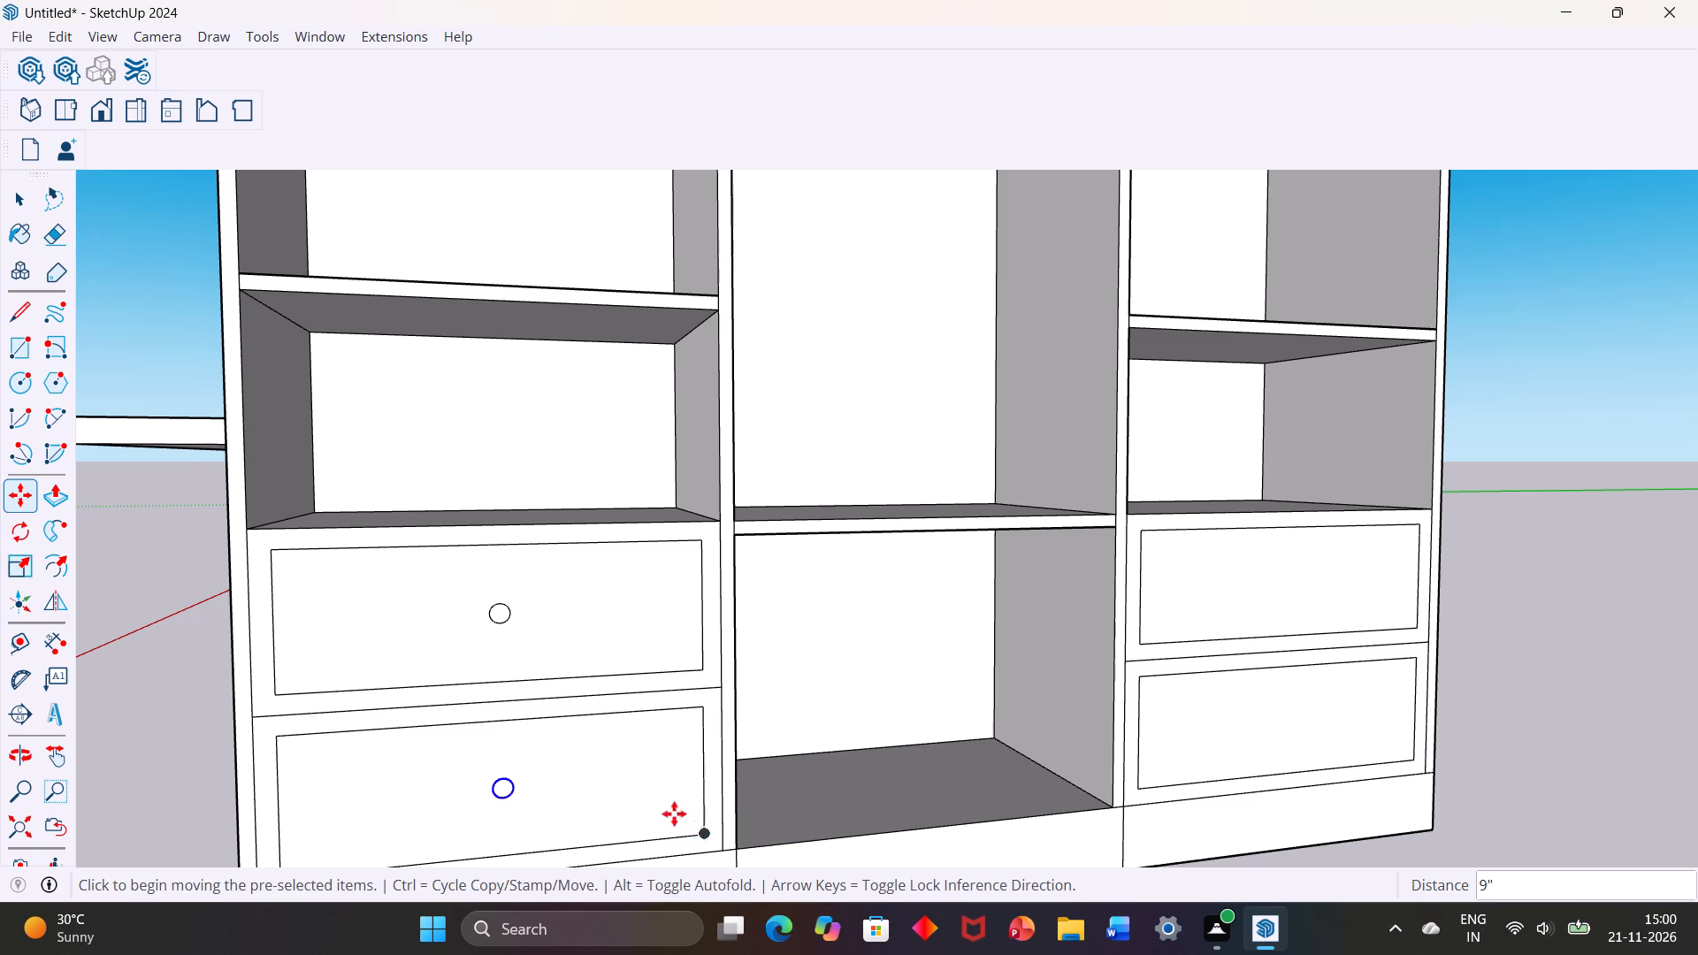
pyautogui.scroll(-5, 570, 761)
pyautogui.moveTo(570, 778); pyautogui.dragTo(498, 746, button='middle')
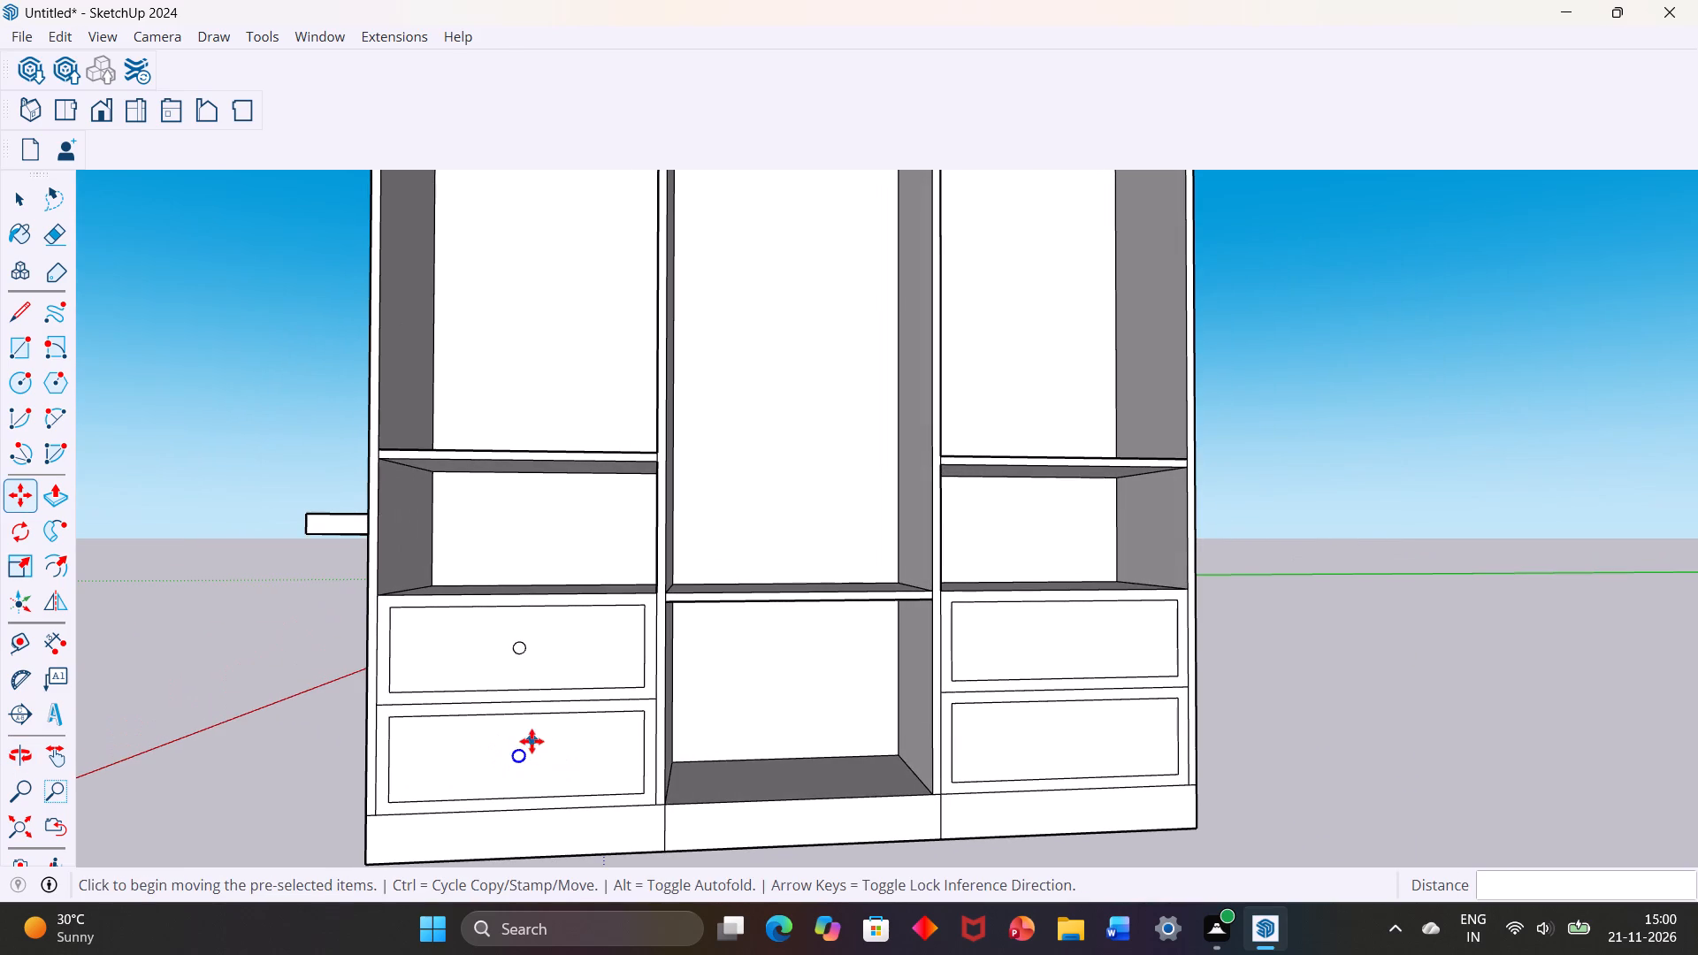
pyautogui.scroll(3, 521, 662)
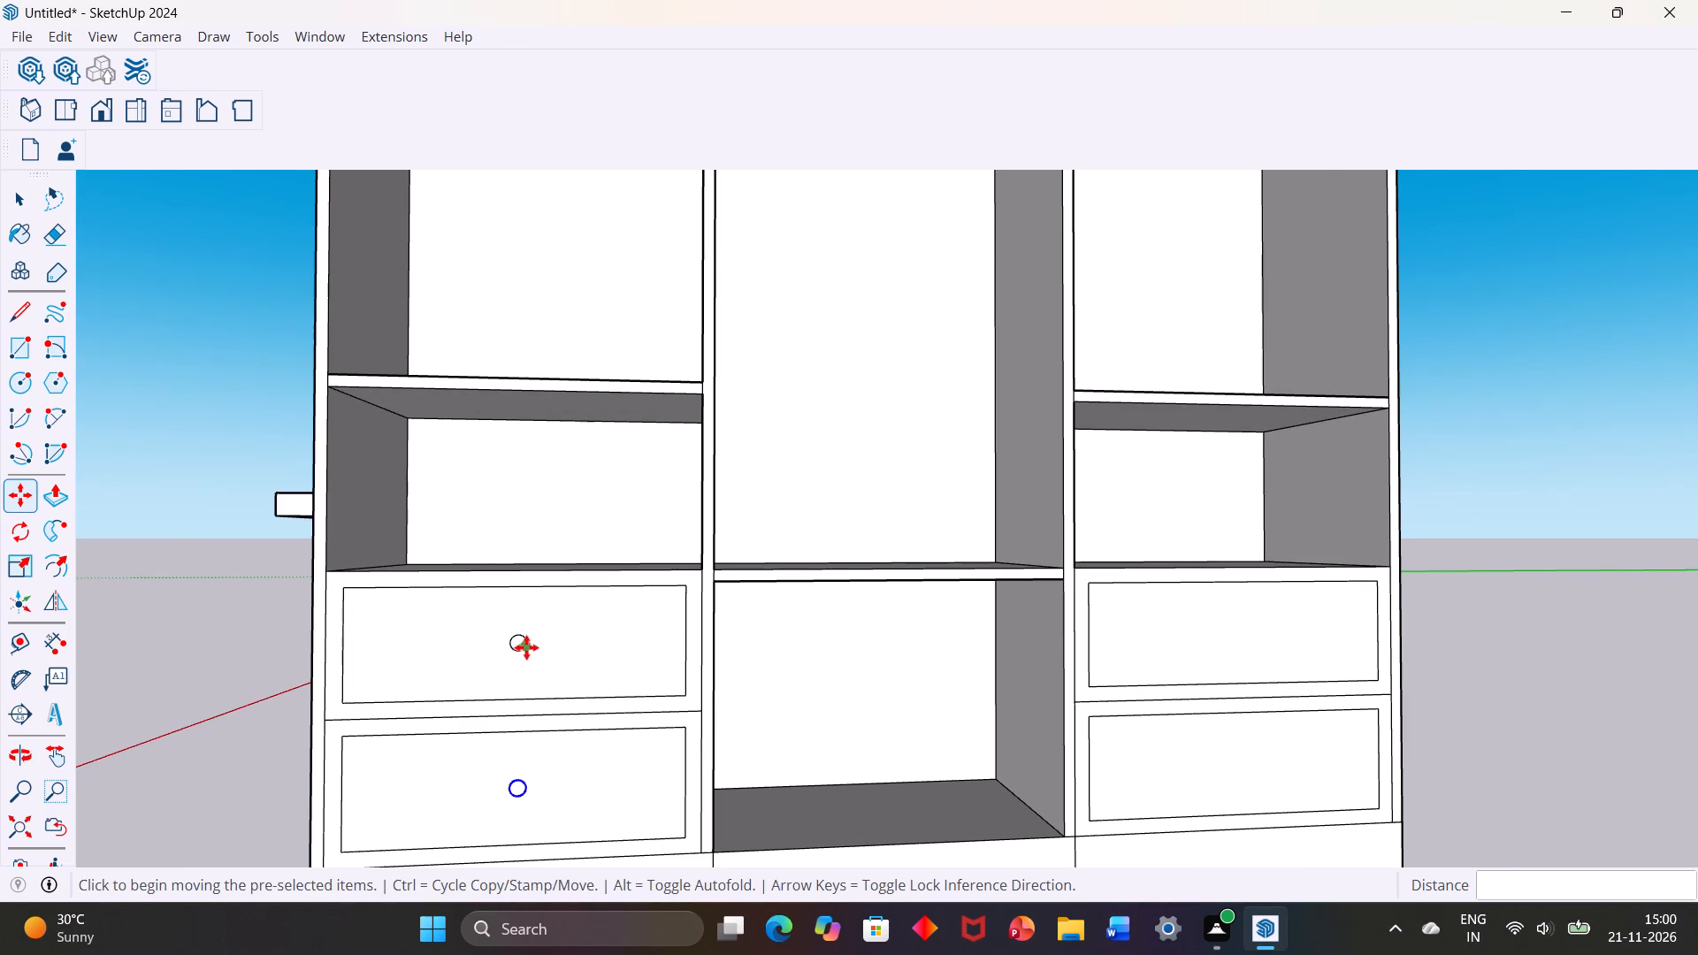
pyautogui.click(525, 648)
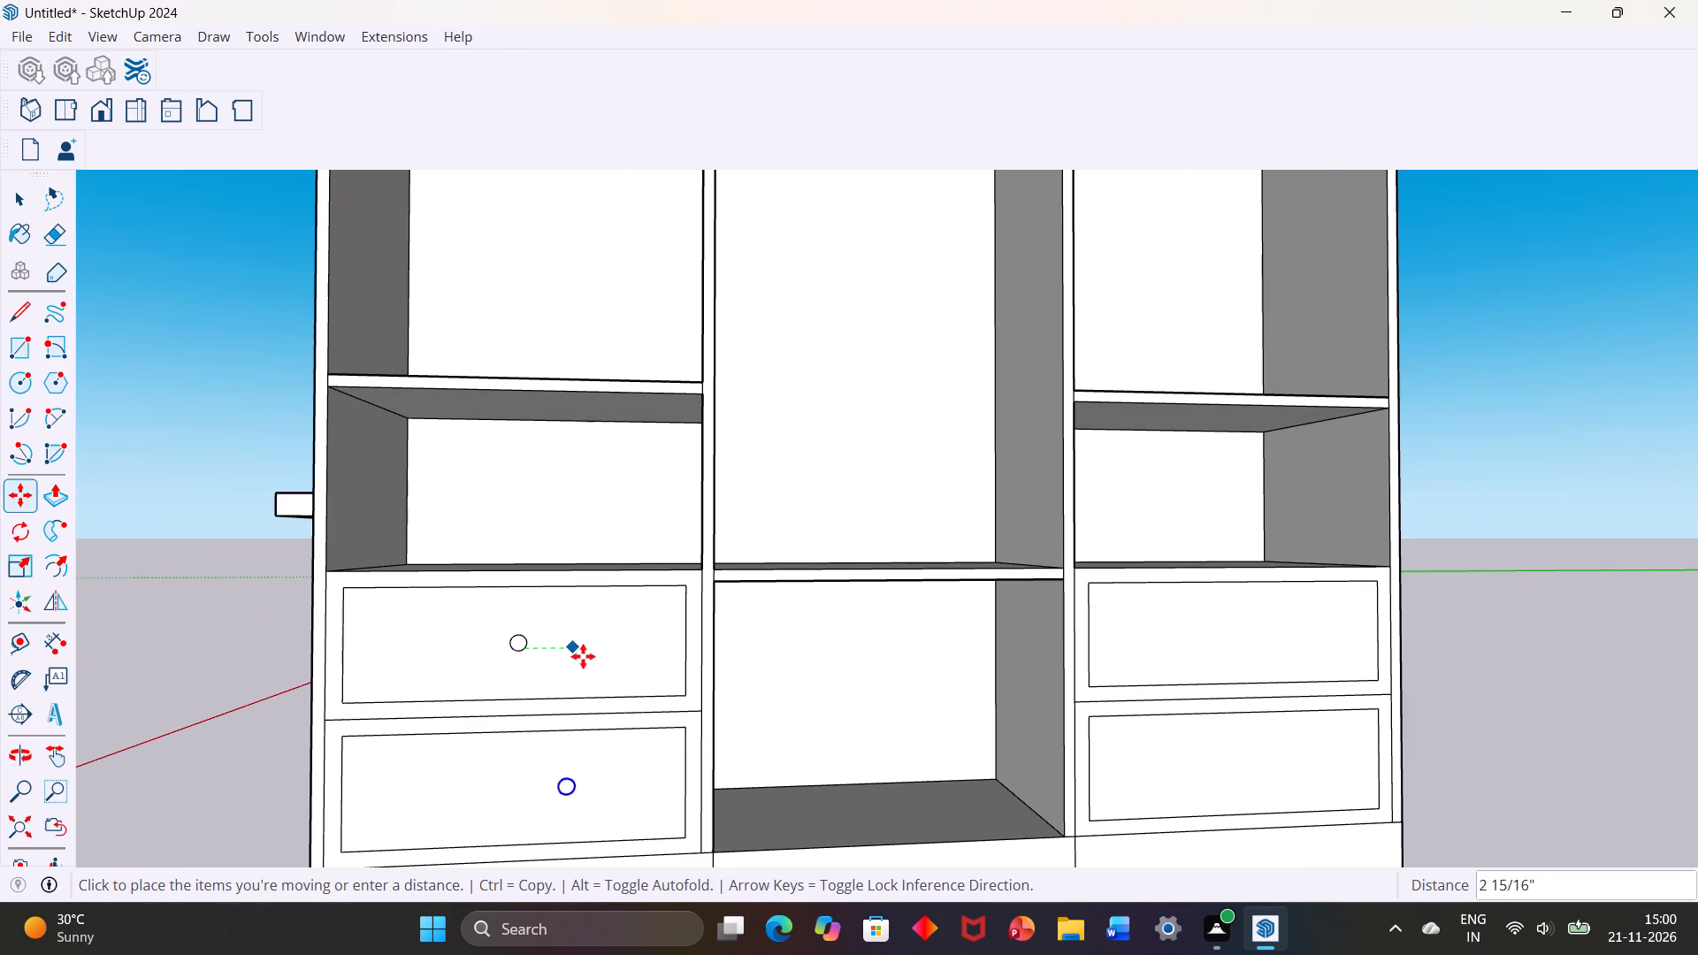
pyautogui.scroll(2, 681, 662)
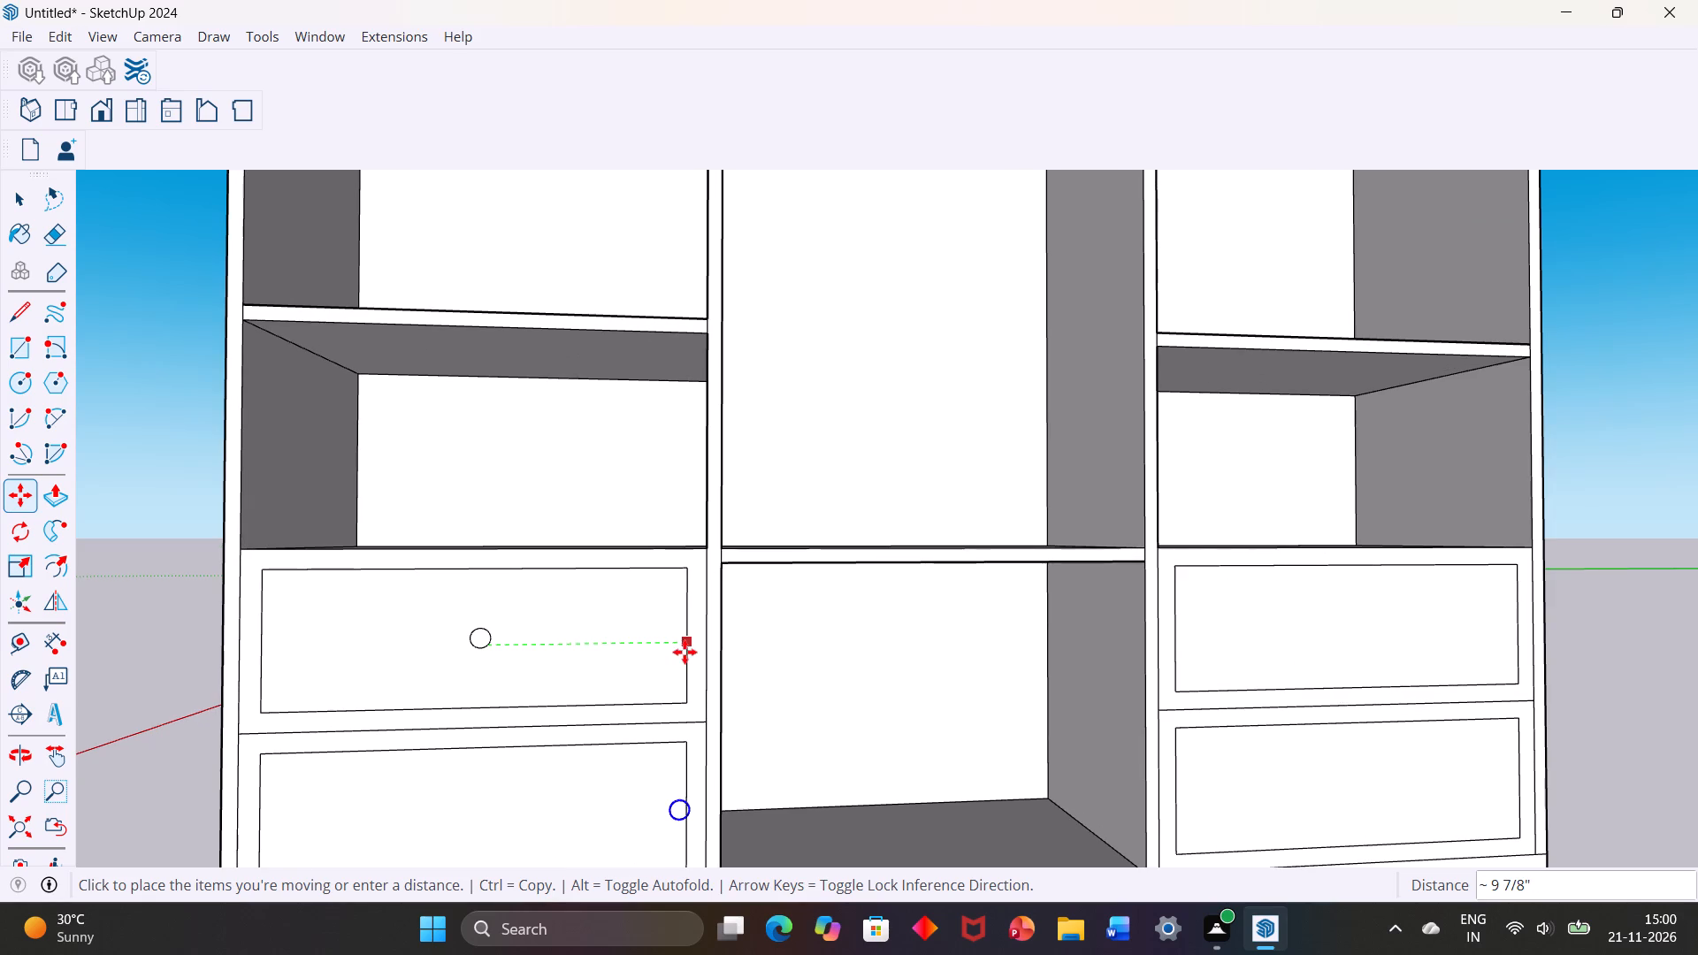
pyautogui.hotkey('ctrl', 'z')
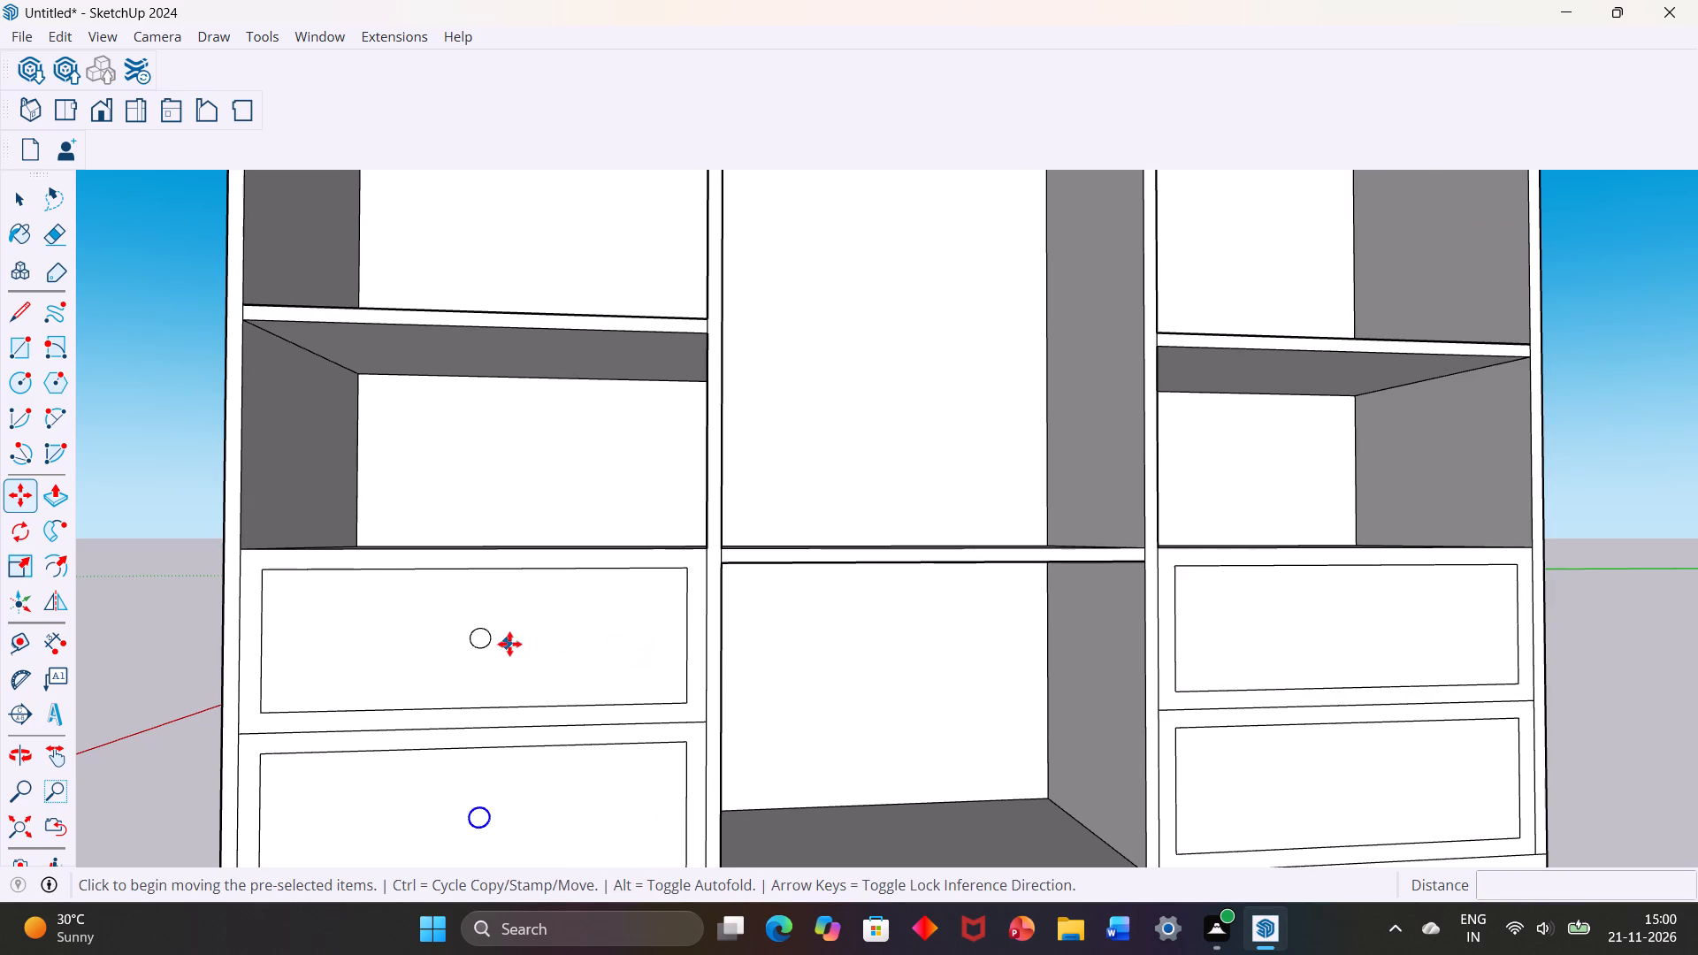
# Copy both left-bay drawer circles 4' across onto the right bay's two drawer fronts, using matching inner panel corners.
pyautogui.press('space')
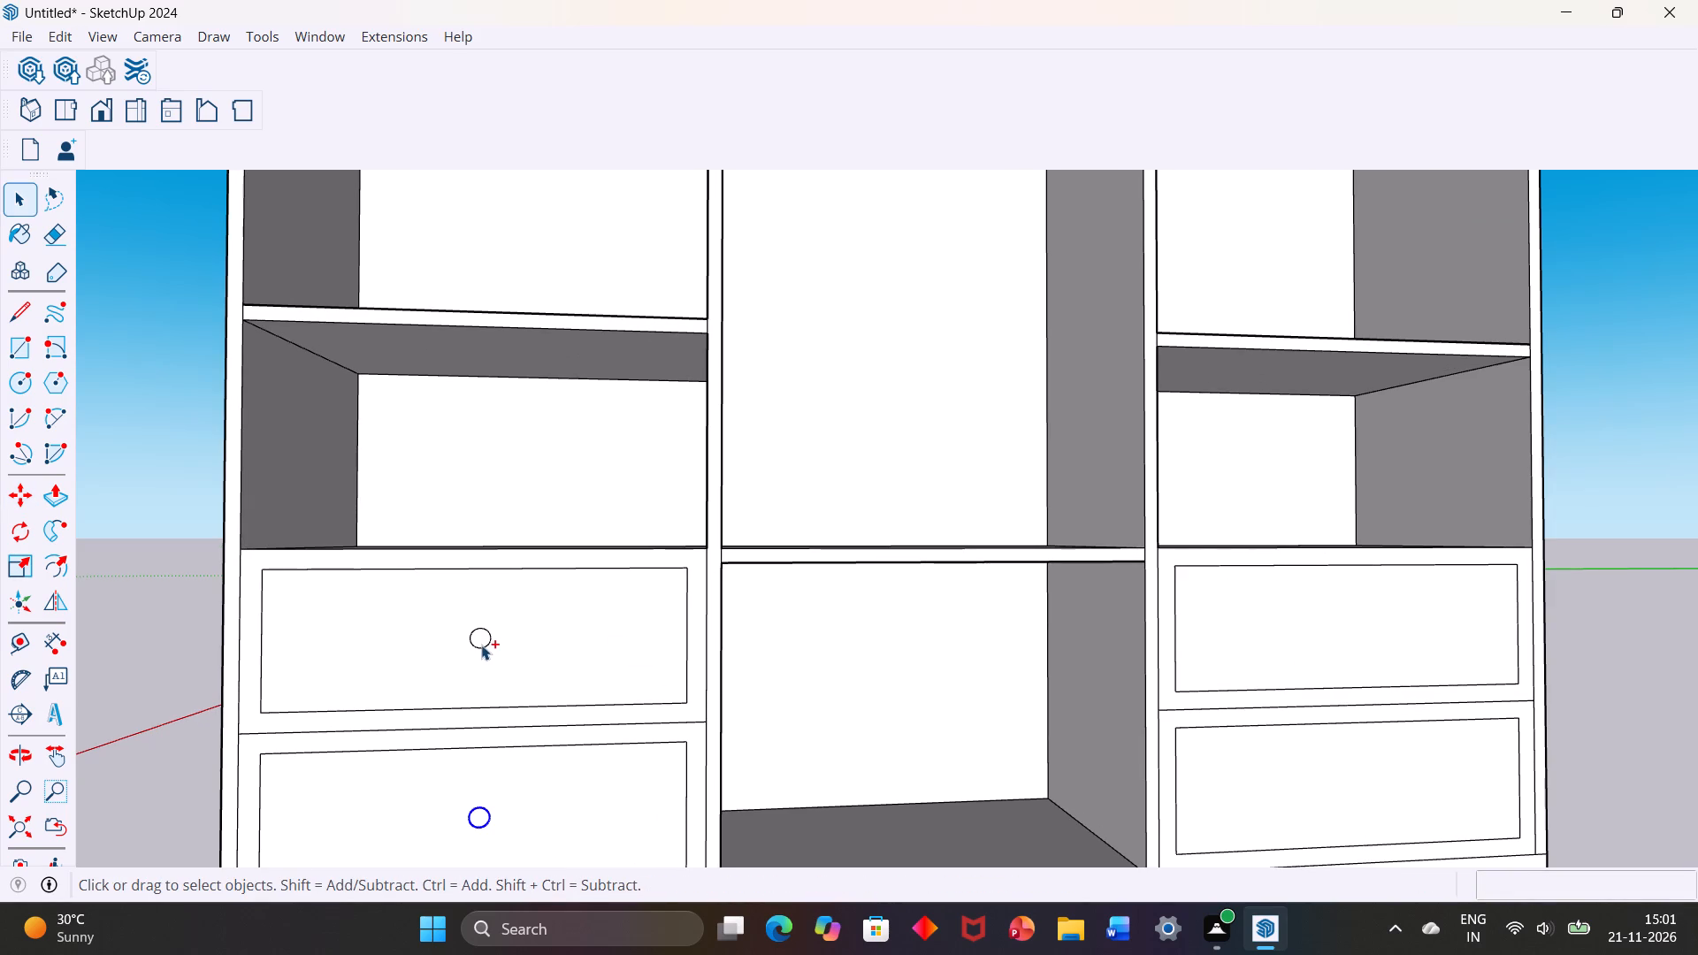
pyautogui.keyDown('ctrl'); pyautogui.click(479, 645); pyautogui.keyUp('ctrl')
pyautogui.scroll(-4, 479, 646)
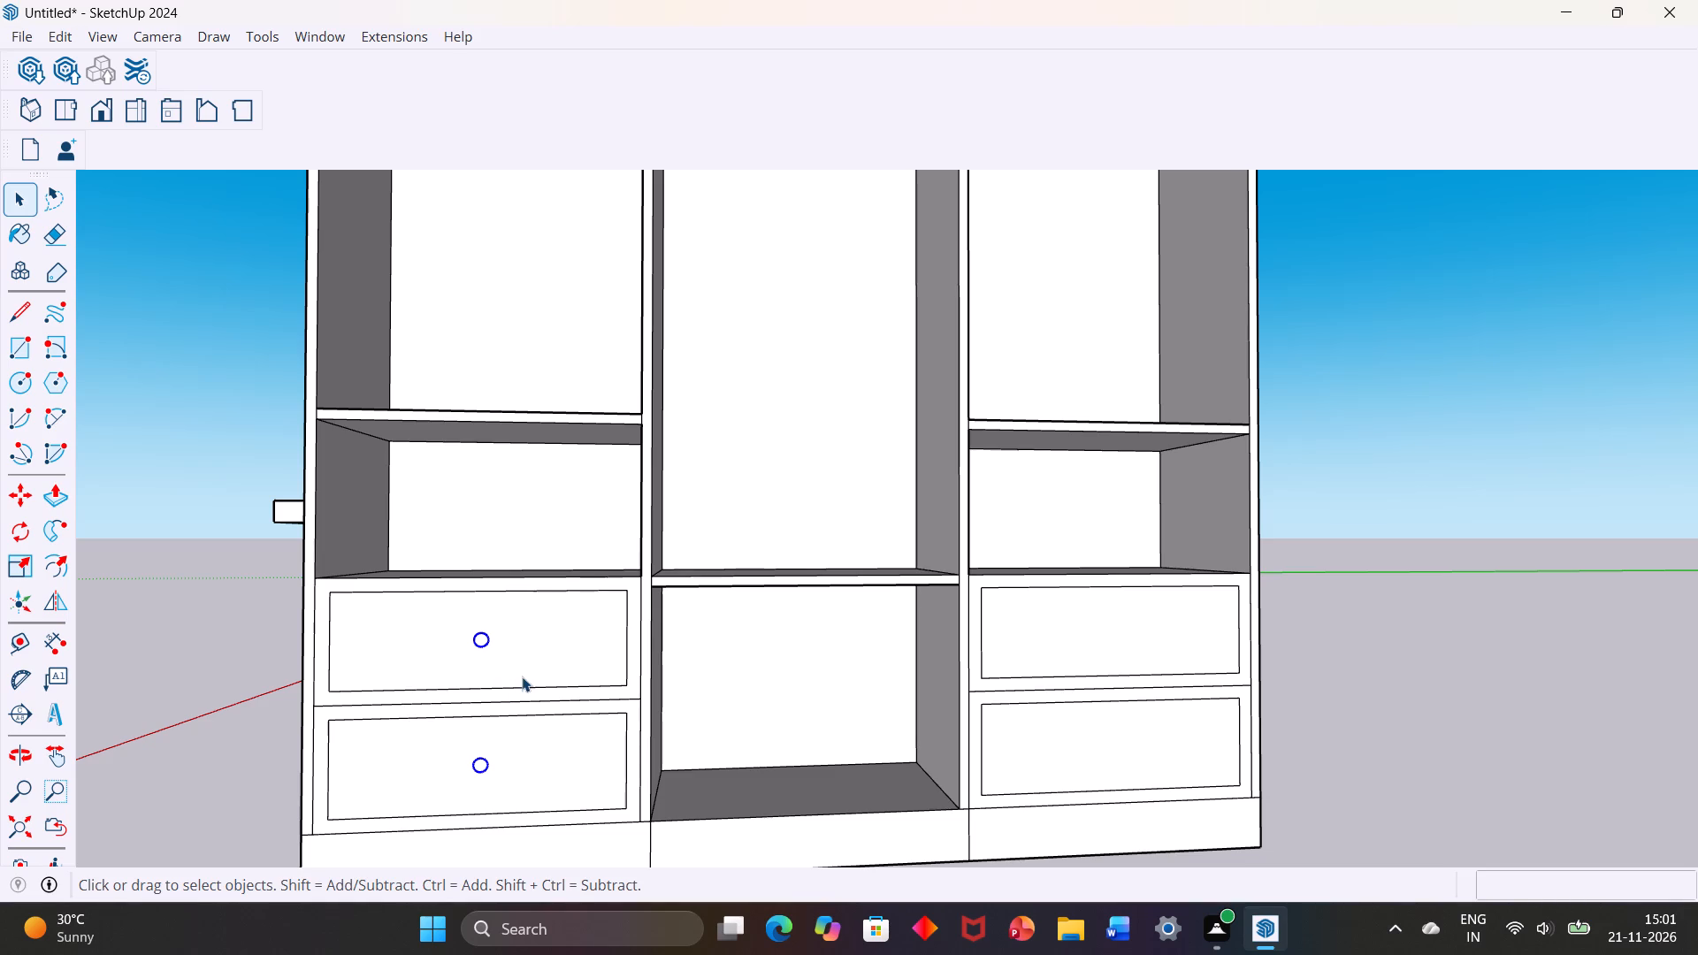
pyautogui.press('m')
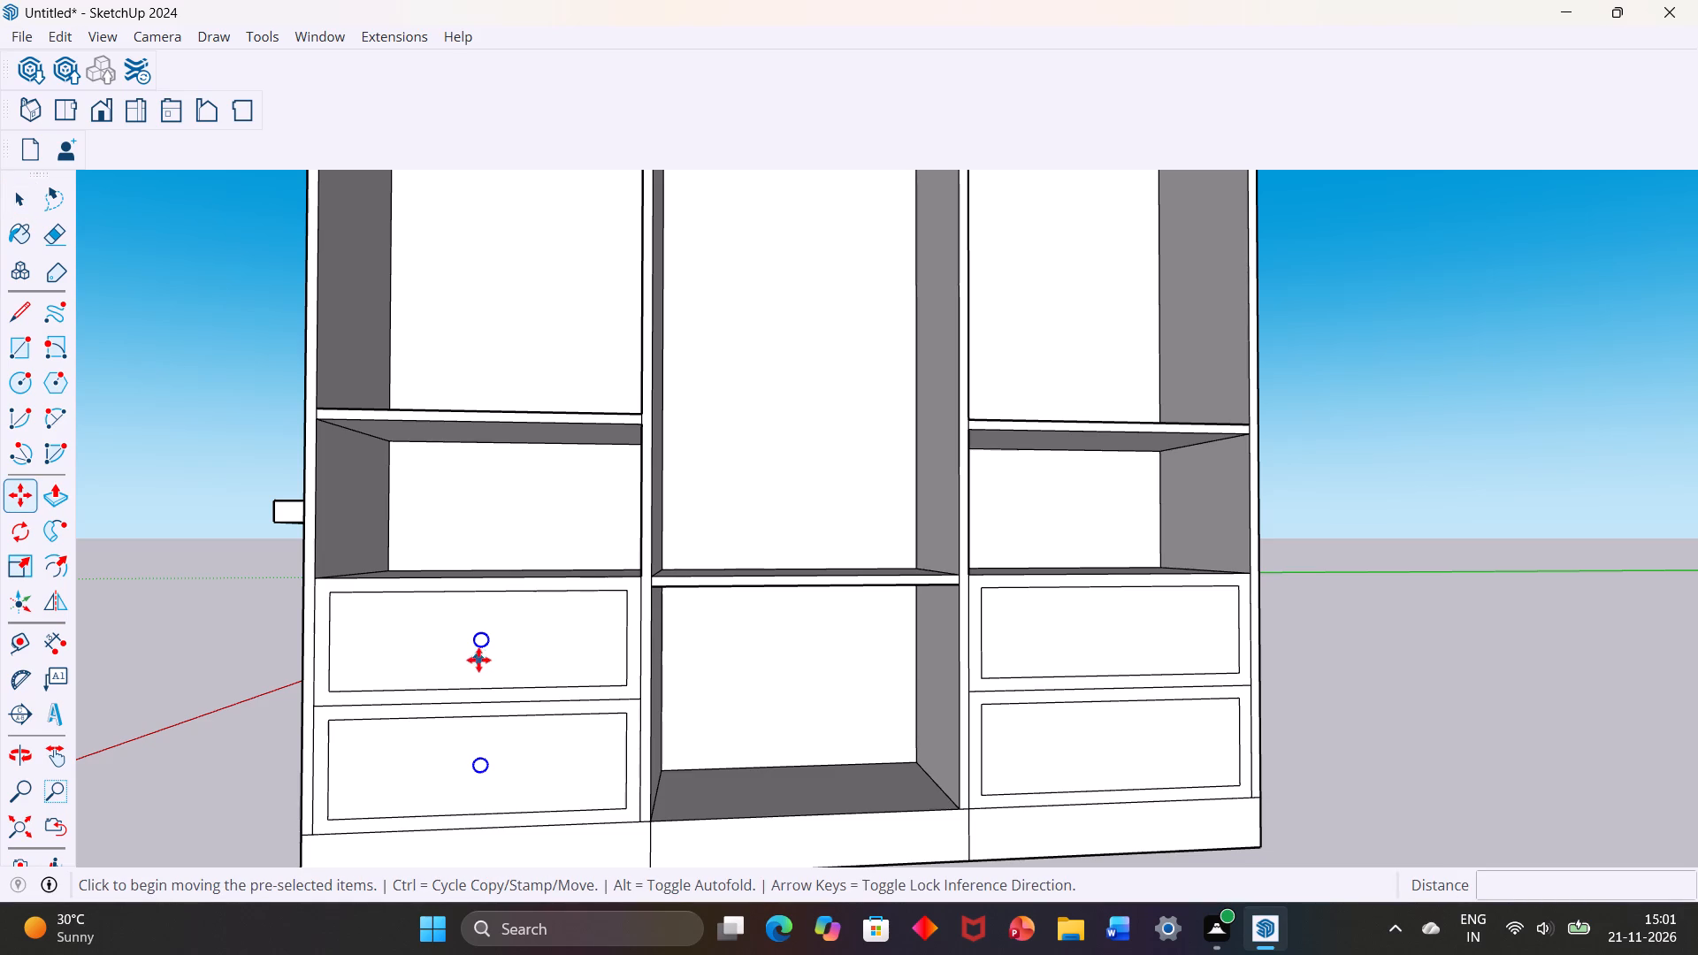
pyautogui.click(624, 683)
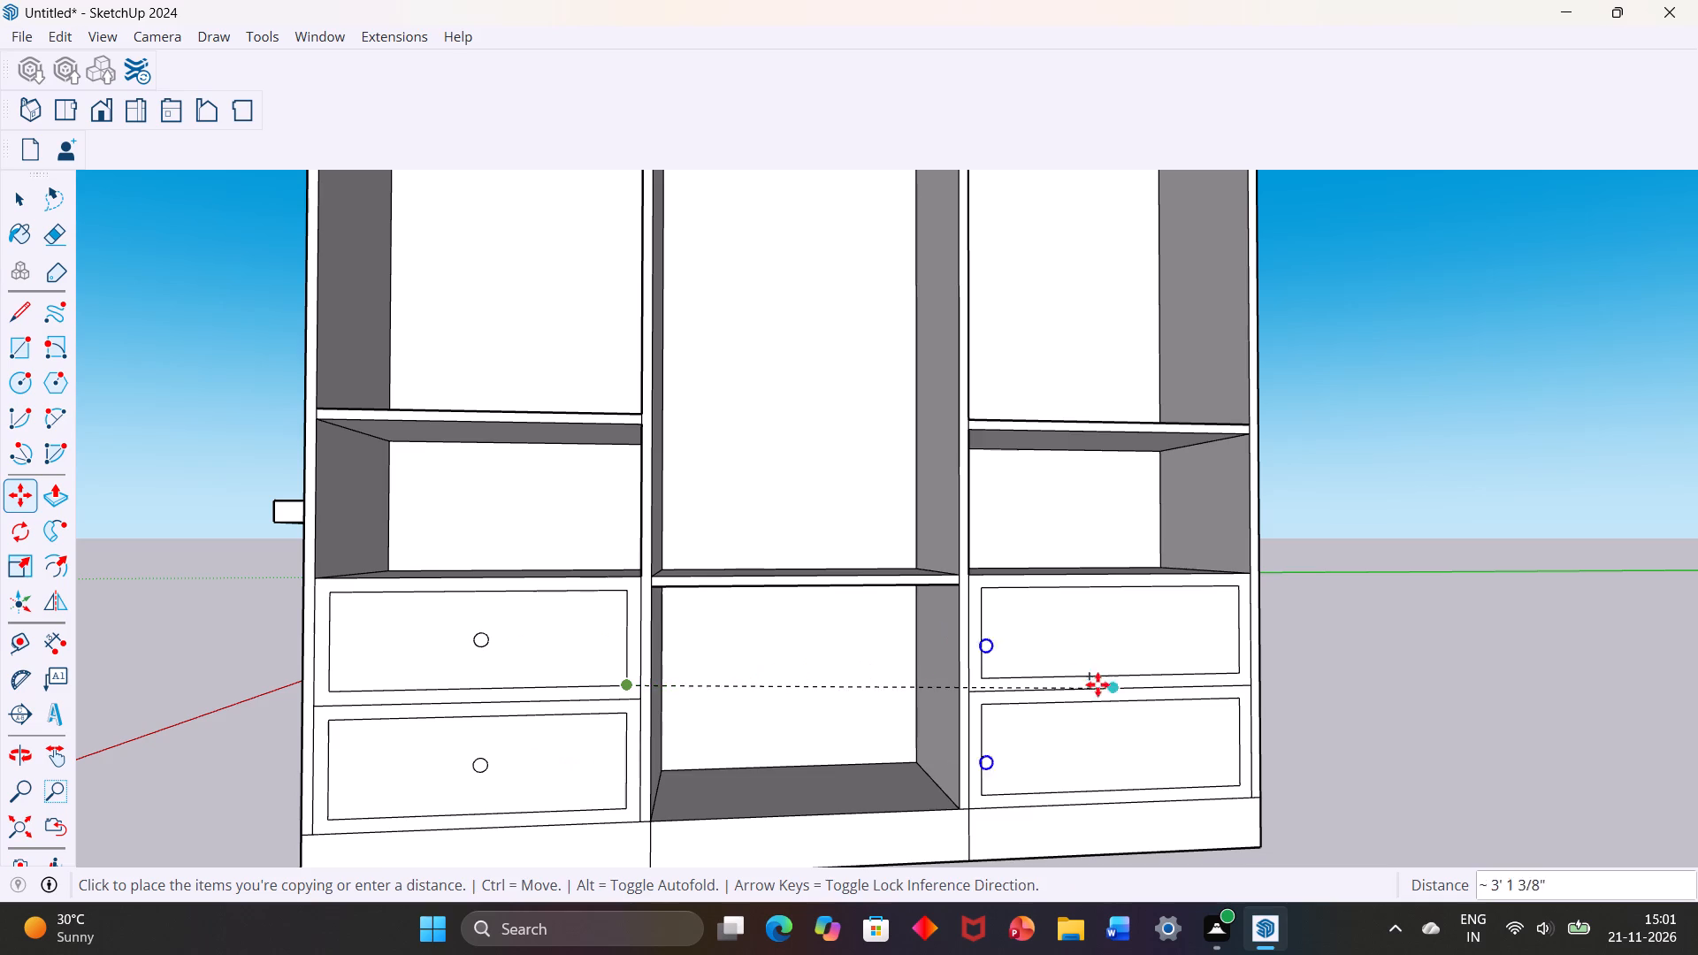
pyautogui.click(1242, 673)
pyautogui.scroll(-2, 1159, 699)
pyautogui.moveTo(1154, 704); pyautogui.dragTo(1126, 725, button='middle')
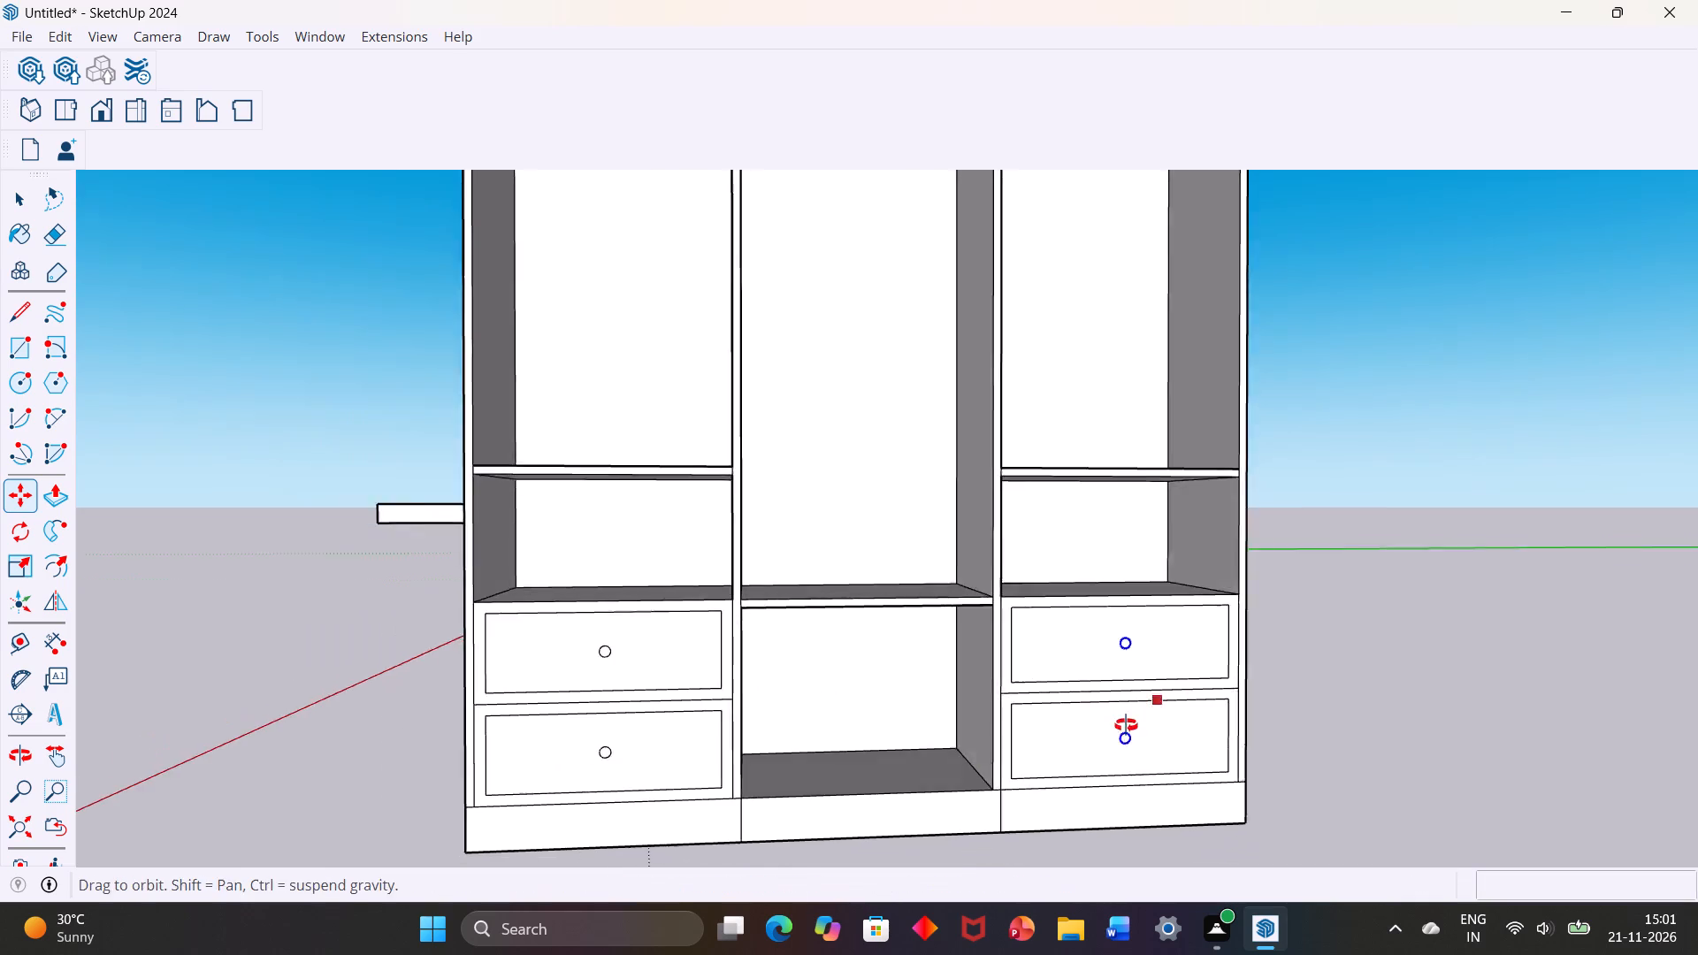
pyautogui.moveTo(1126, 725); pyautogui.dragTo(1074, 738, button='middle')
pyautogui.scroll(-3, 1072, 744)
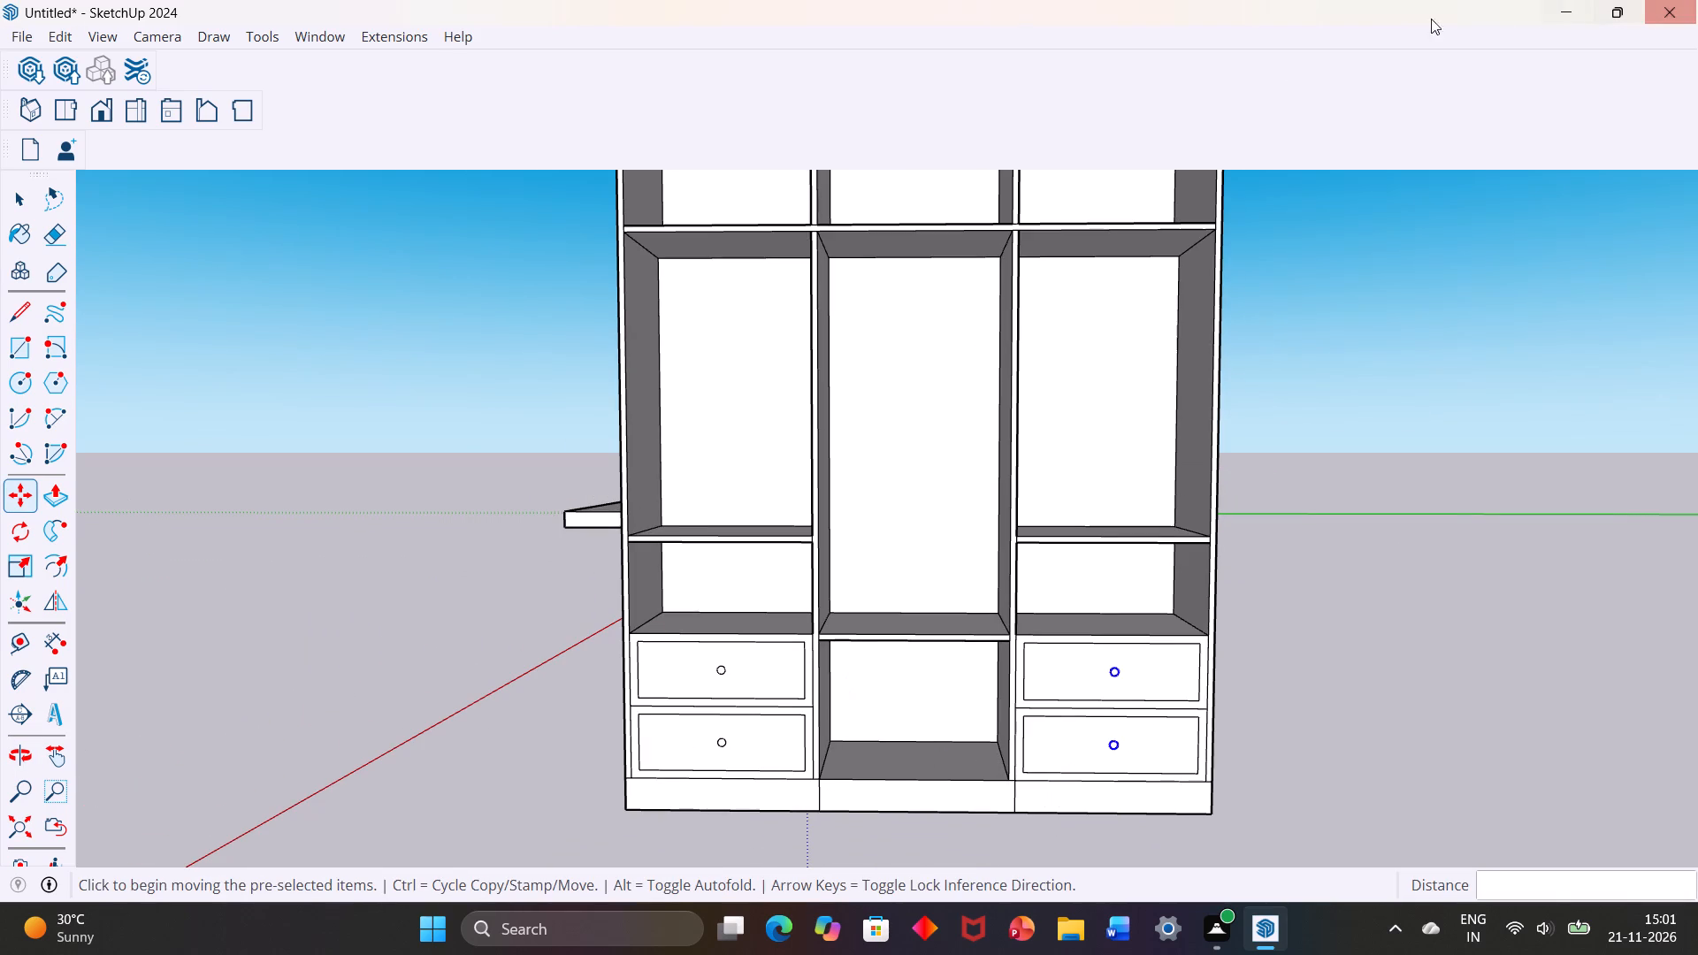
pyautogui.scroll(-3, 792, 436)
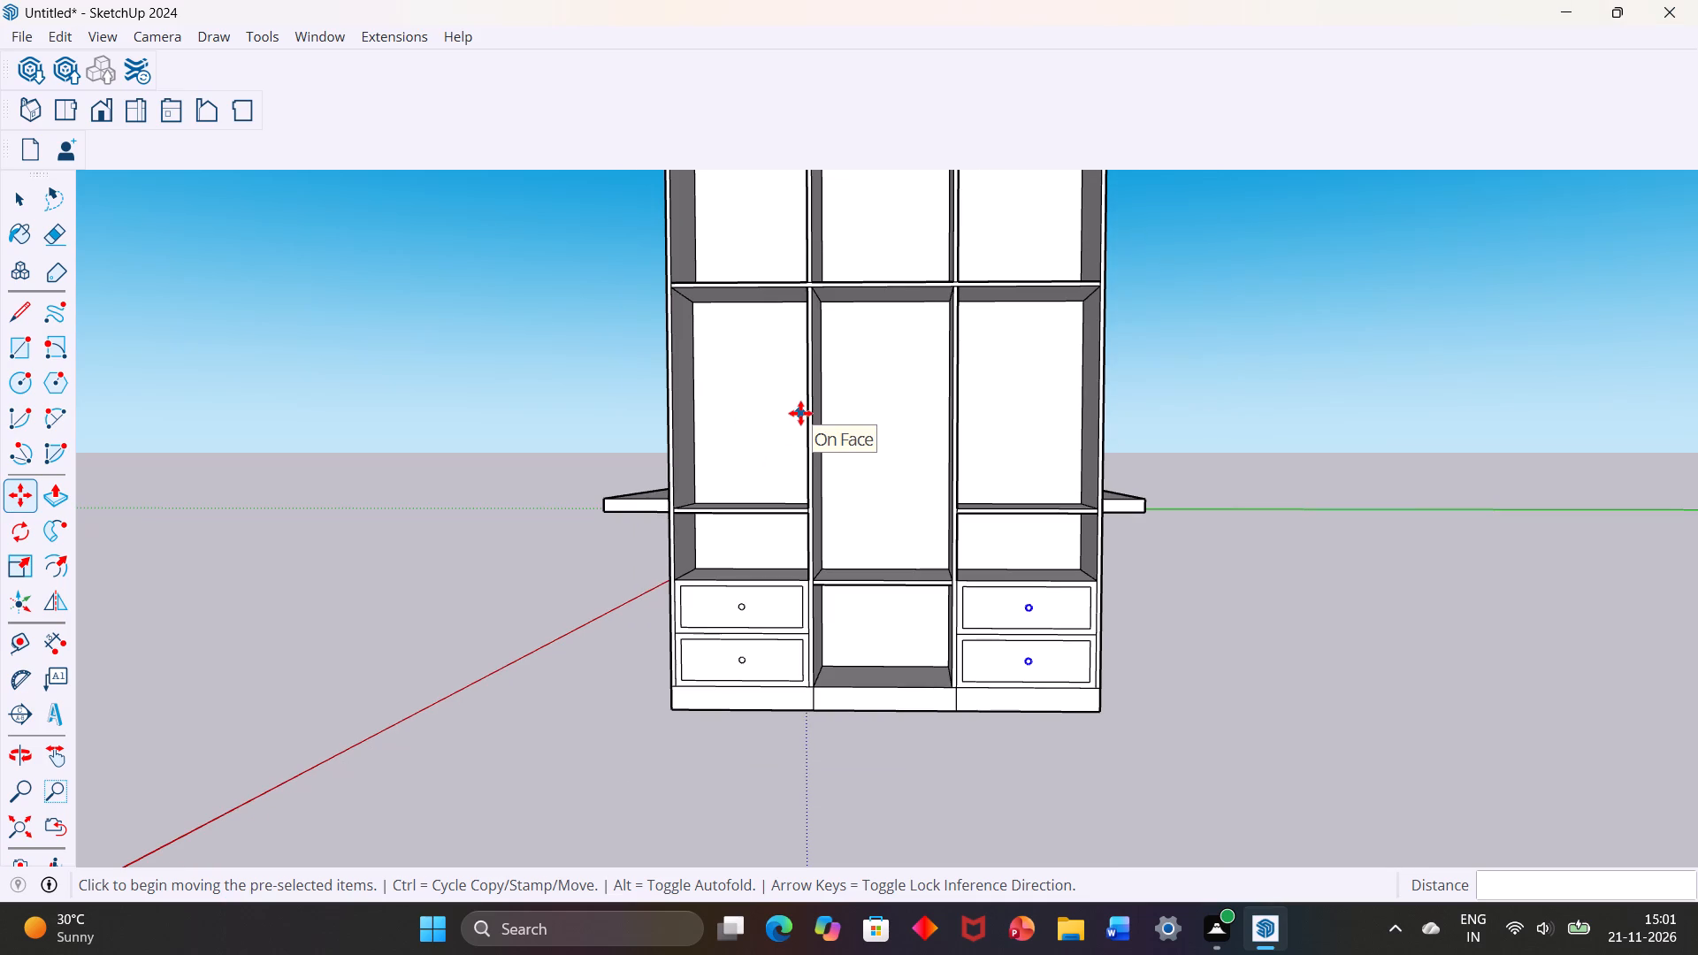
pyautogui.press('space')
# Examine the whole cabinet from the front and side, together with the two slabs.
pyautogui.scroll(-5, 803, 429)
pyautogui.moveTo(850, 500); pyautogui.dragTo(862, 532, button='middle')
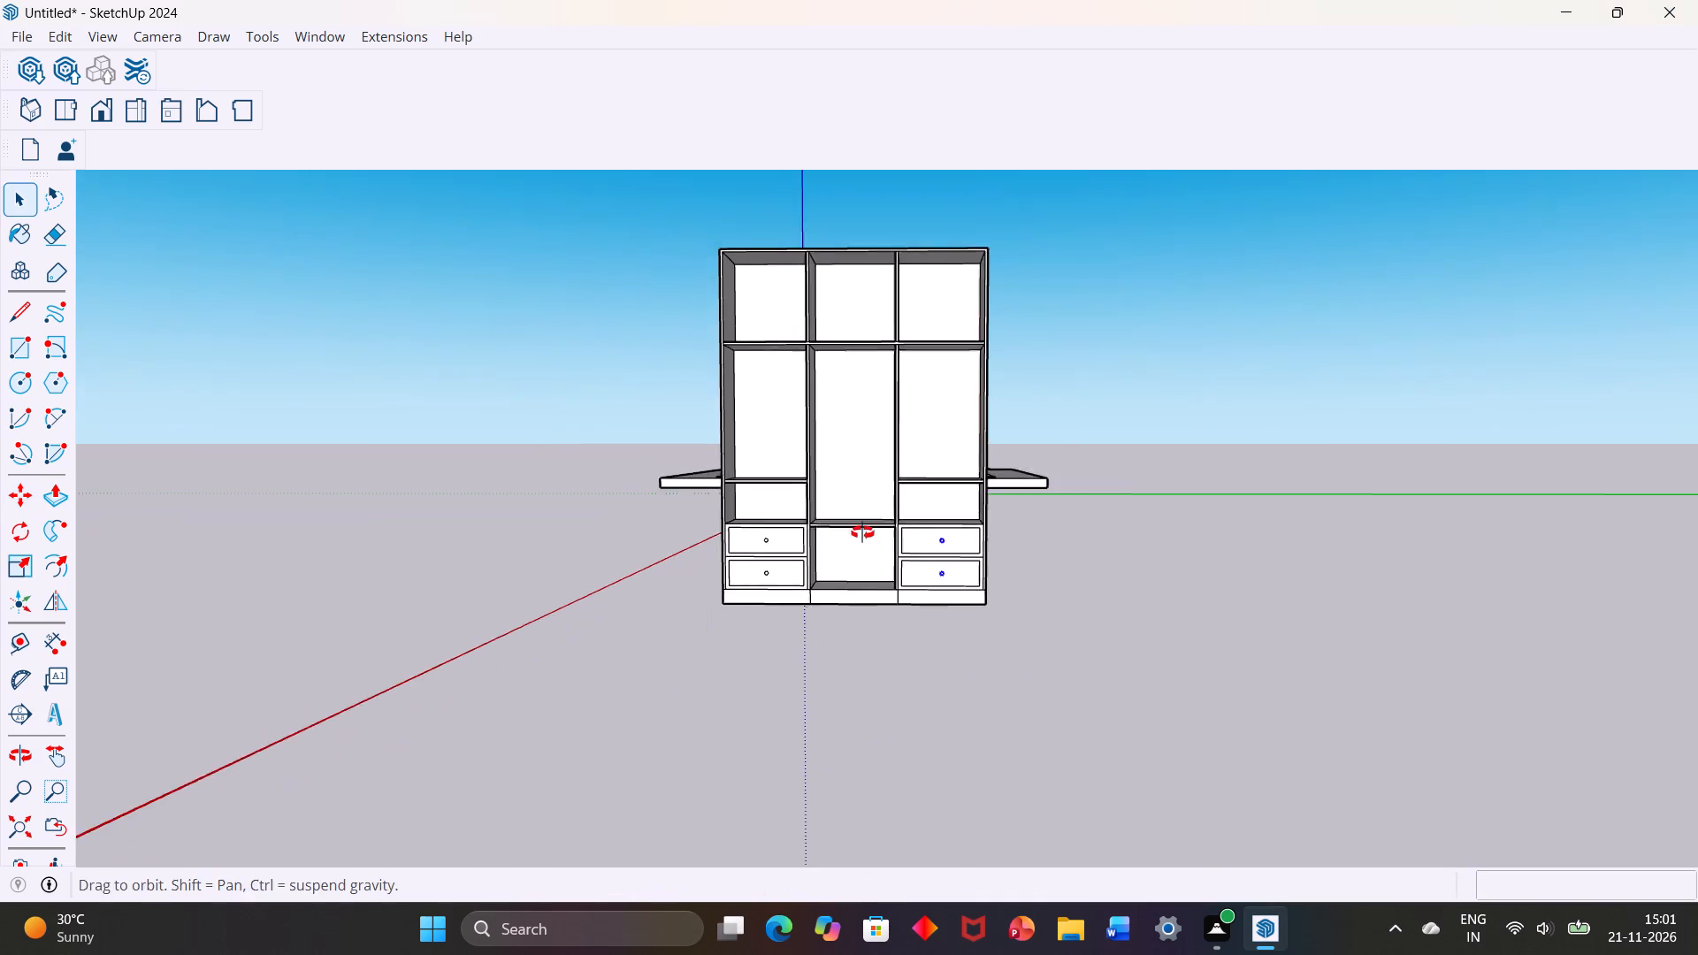
pyautogui.moveTo(862, 532); pyautogui.dragTo(885, 570, button='middle')
pyautogui.scroll(-1, 884, 570)
pyautogui.scroll(1, 875, 575)
pyautogui.moveTo(867, 570); pyautogui.dragTo(842, 551, button='middle')
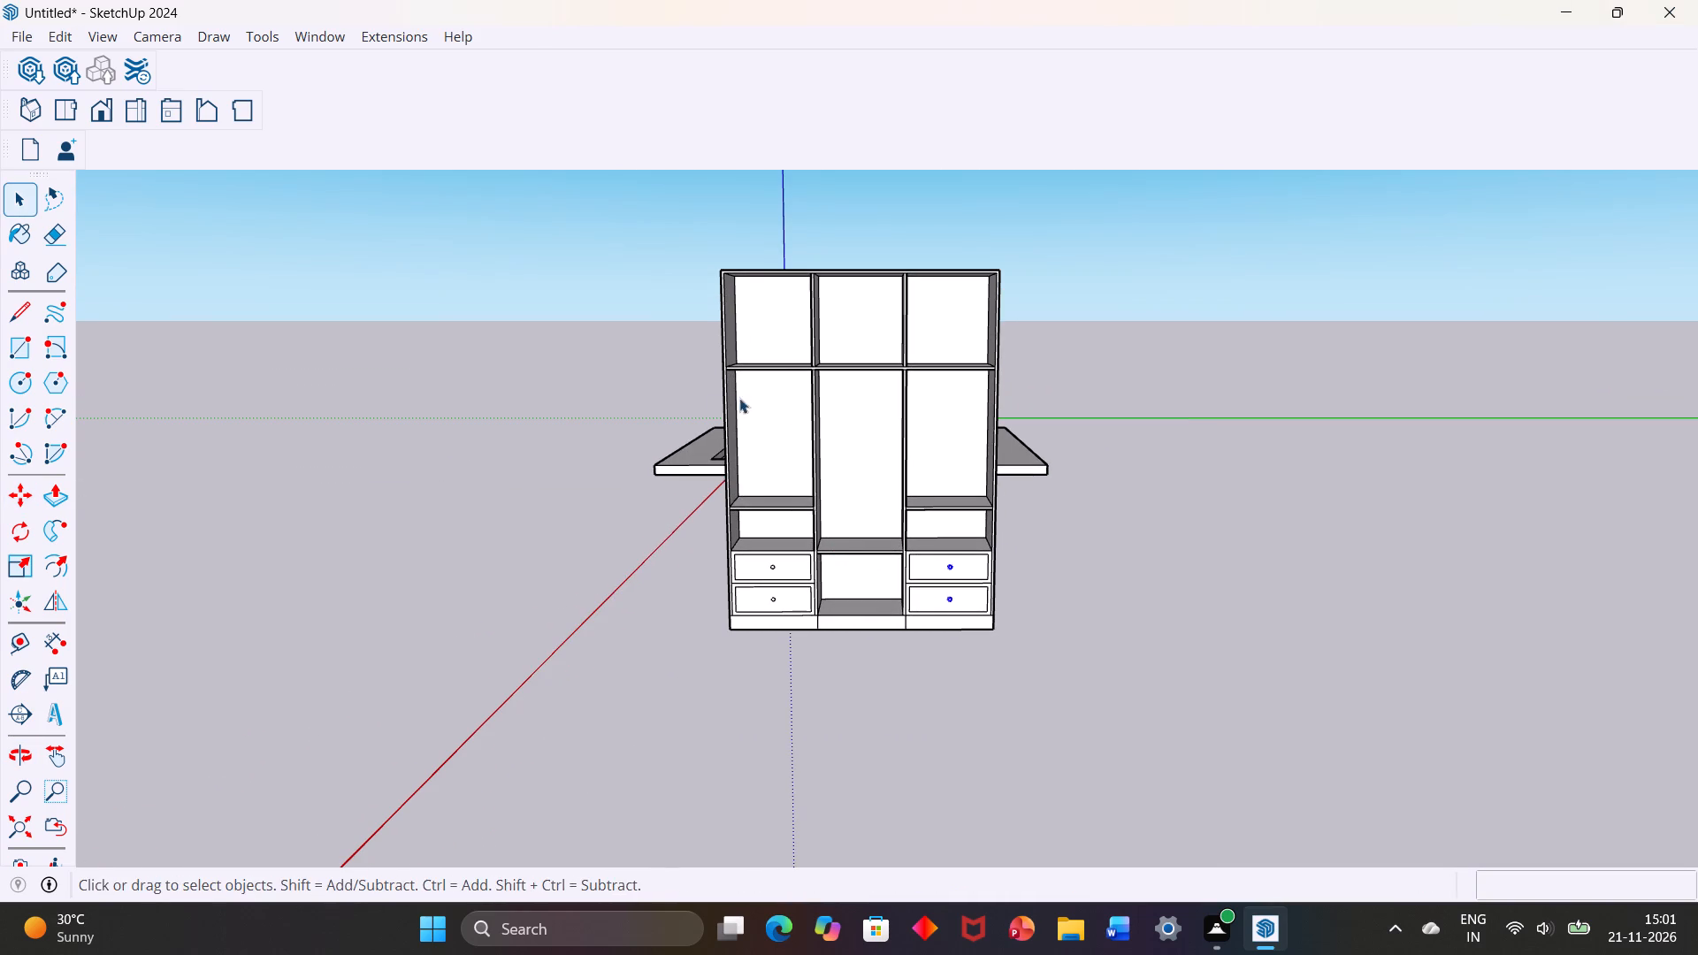
pyautogui.moveTo(747, 409); pyautogui.dragTo(1490, 406, button='middle')
pyautogui.moveTo(1318, 470); pyautogui.dragTo(878, 525, button='middle')
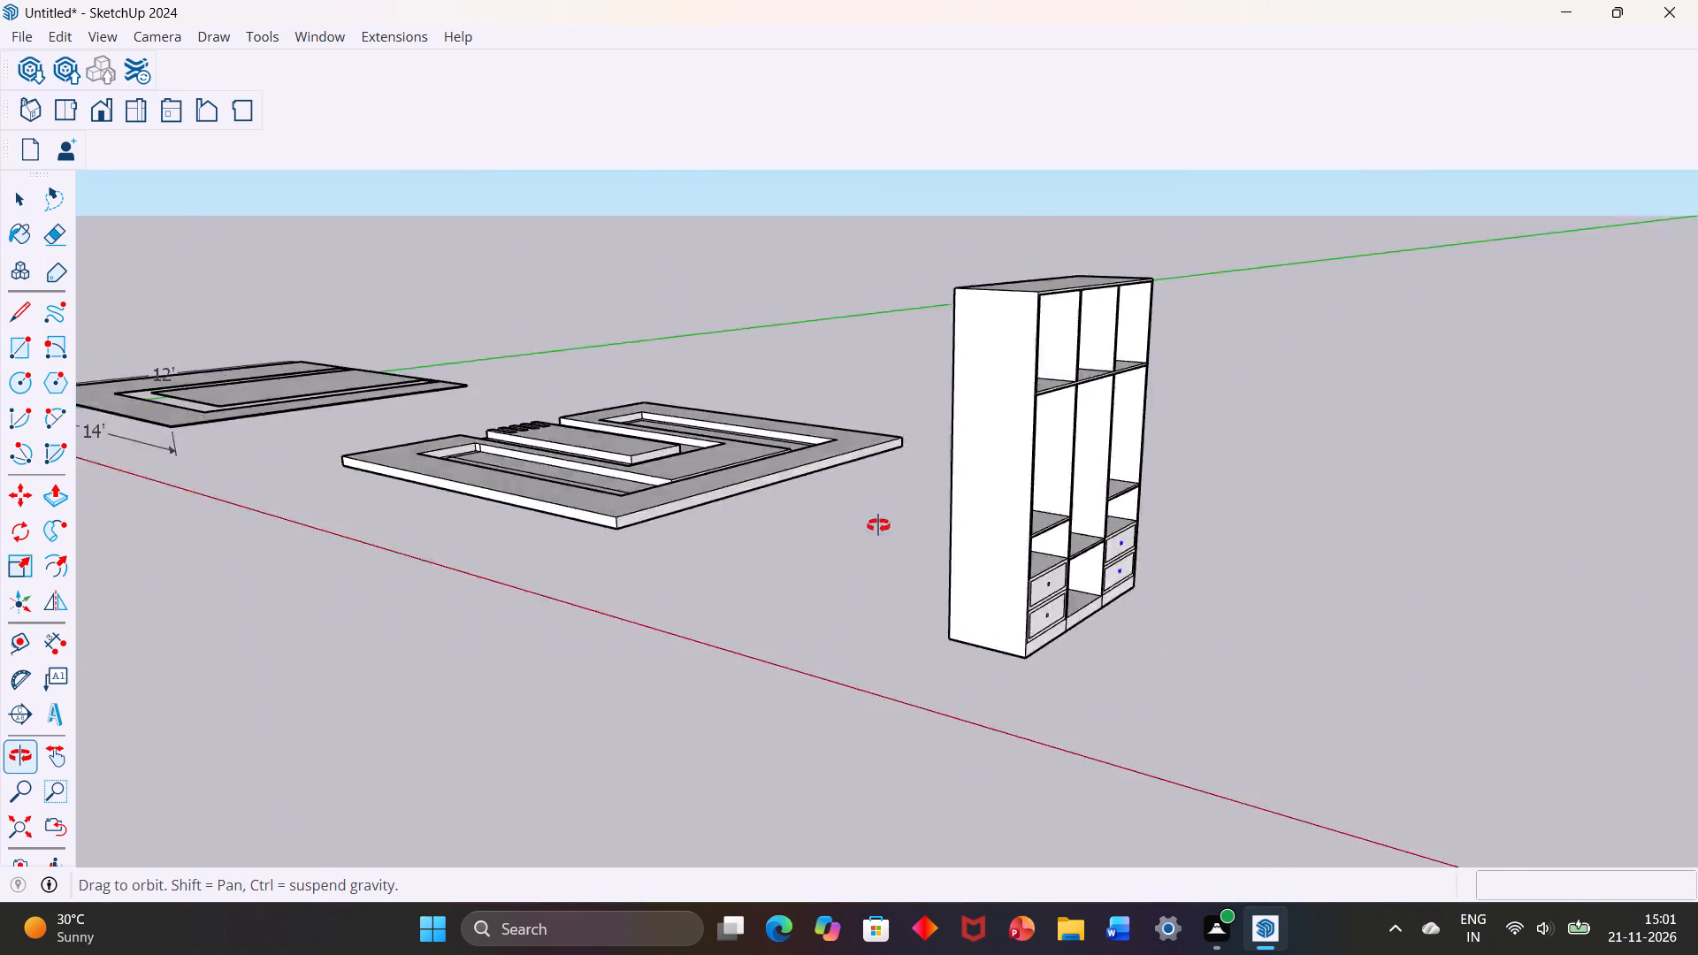
pyautogui.moveTo(878, 525); pyautogui.dragTo(717, 533, button='middle')
pyautogui.scroll(-6, 929, 537)
pyautogui.moveTo(986, 580); pyautogui.dragTo(858, 564, button='middle')
# Push the inner panel of the left bay's lowest drawer front inward 0.5", leaving its round knob projecting.
pyautogui.scroll(8, 904, 568)
pyautogui.scroll(3, 838, 592)
pyautogui.moveTo(822, 606); pyautogui.dragTo(823, 622, button='middle')
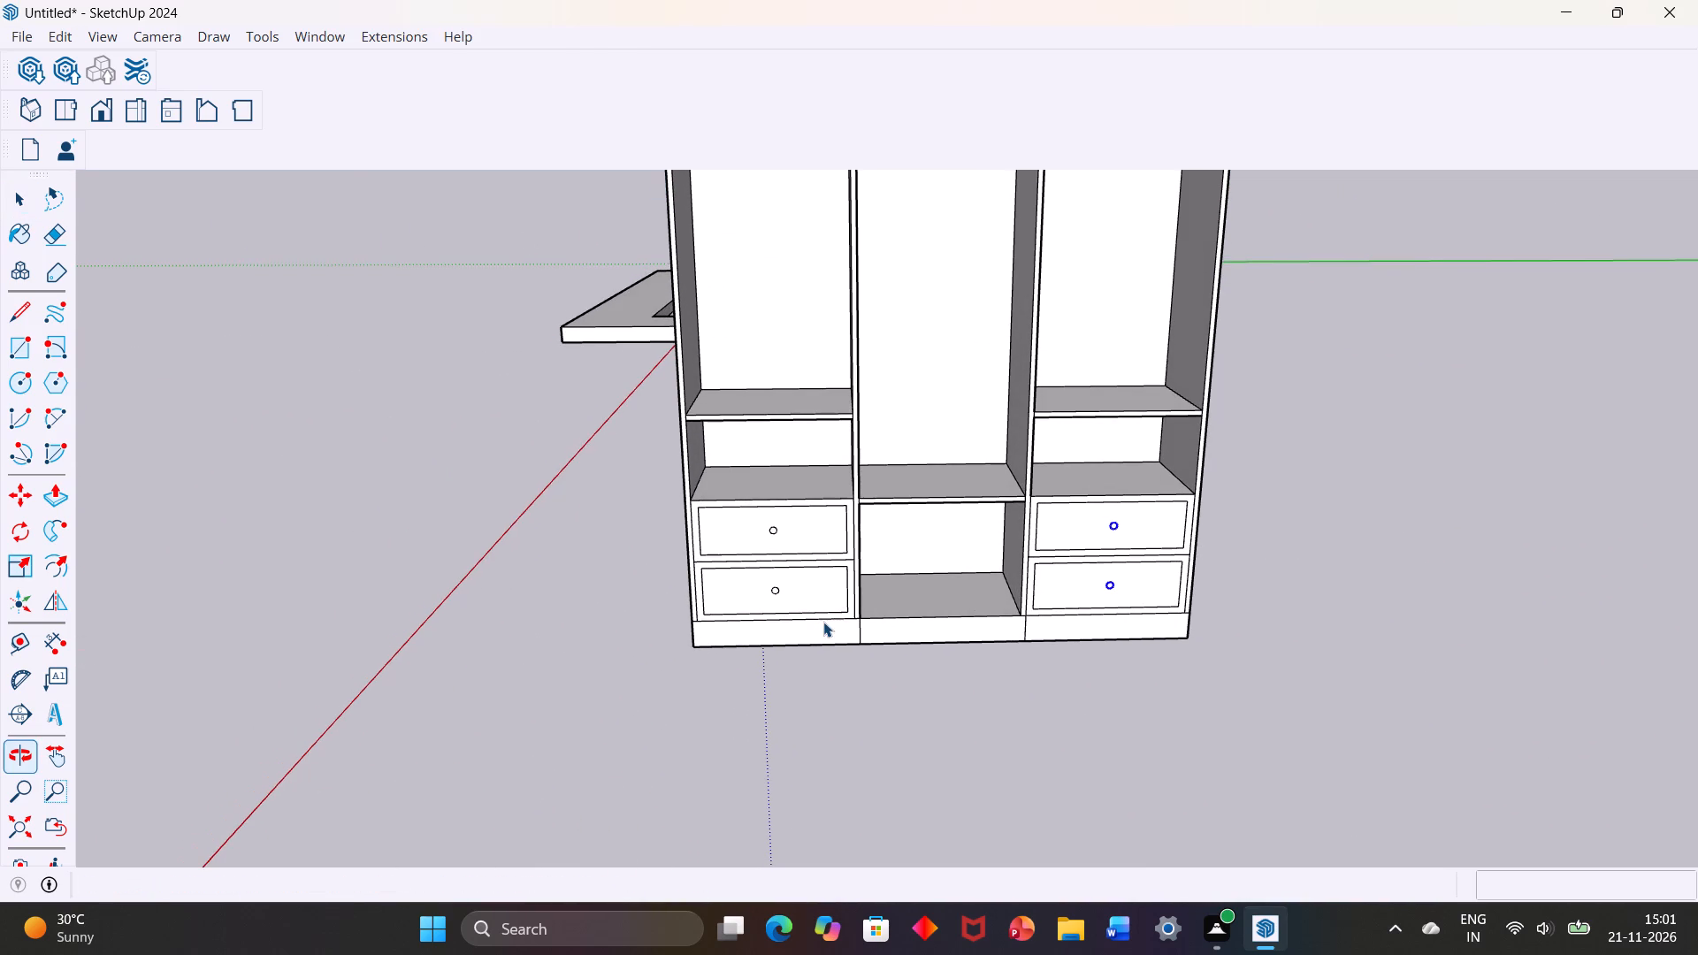
pyautogui.moveTo(904, 542); pyautogui.dragTo(906, 490, button='middle')
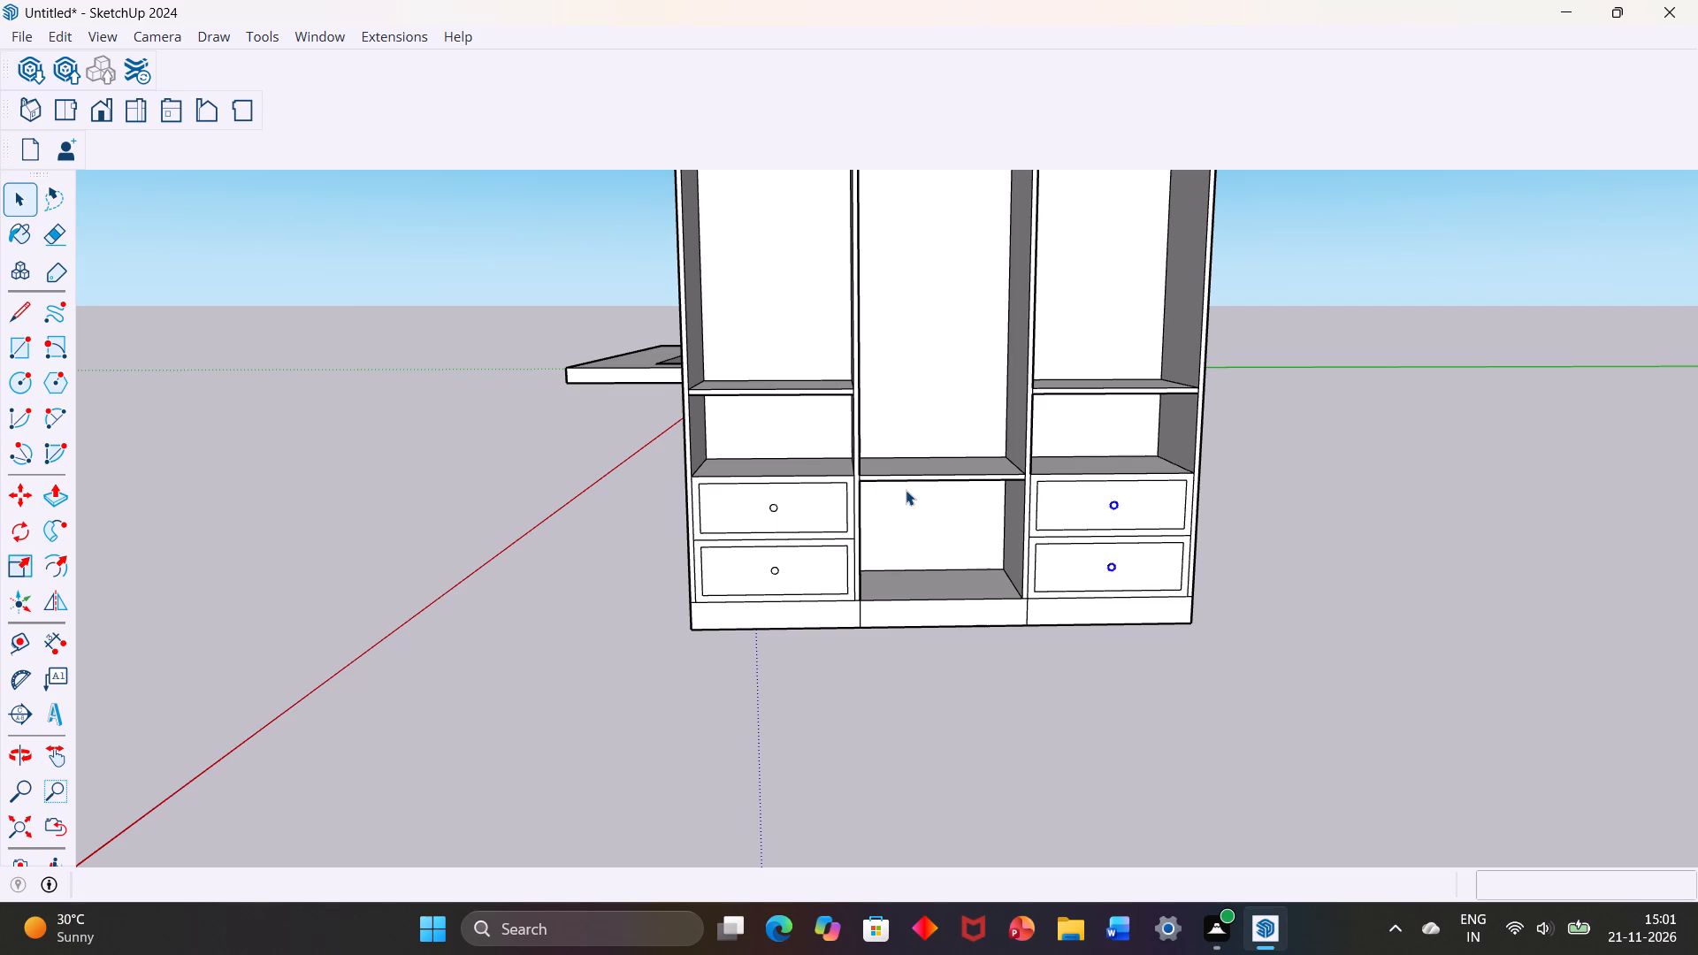
pyautogui.click(56, 499)
pyautogui.click(731, 564)
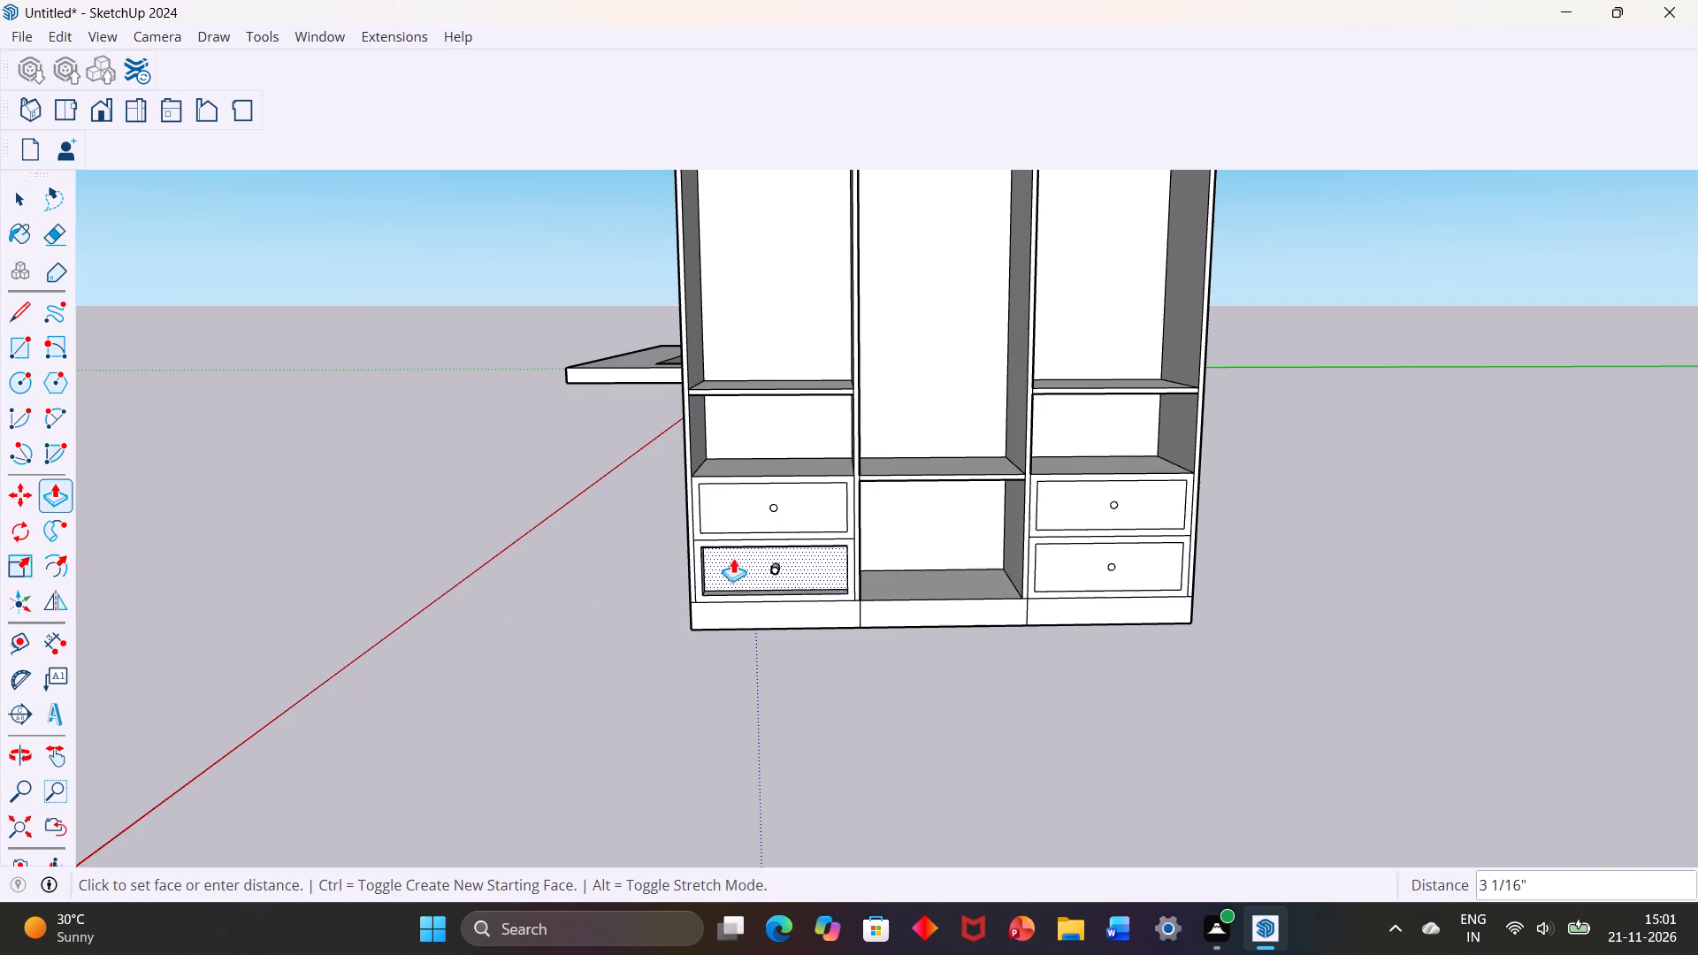
pyautogui.write('1/')
pyautogui.press('2')
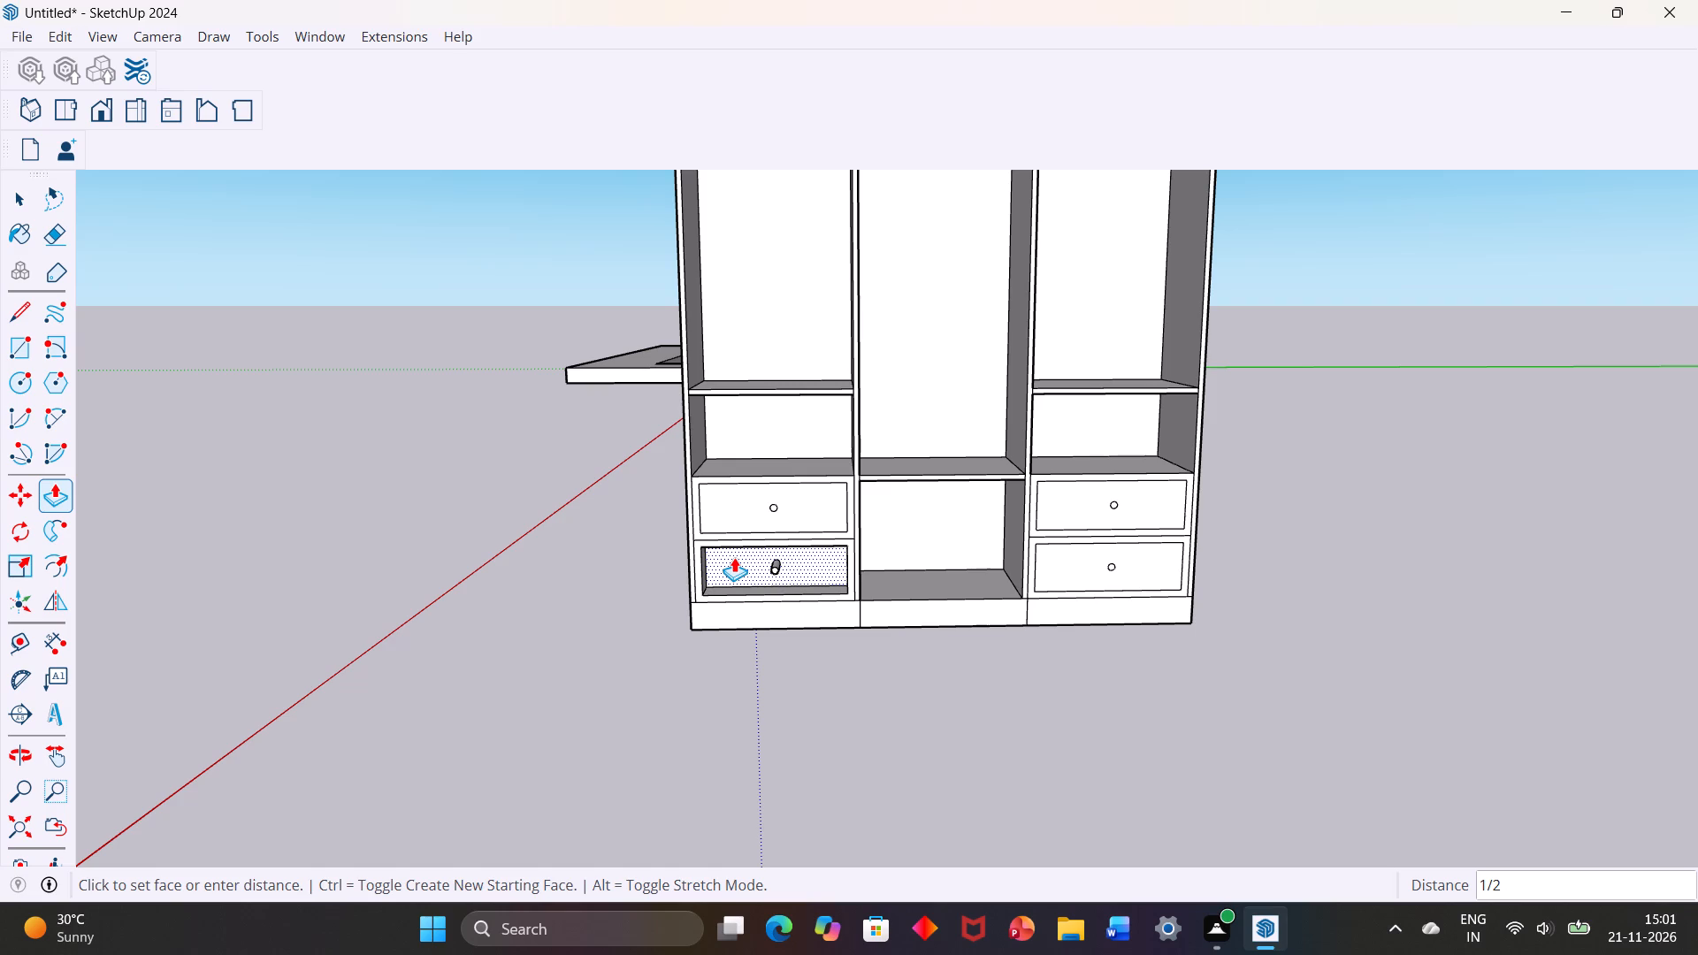
pyautogui.press('BackSpace')
pyautogui.press('BackSpace')
pyautogui.press('BackSpace')
pyautogui.press('BackSpace')
pyautogui.write('0.5')
pyautogui.press('Return')
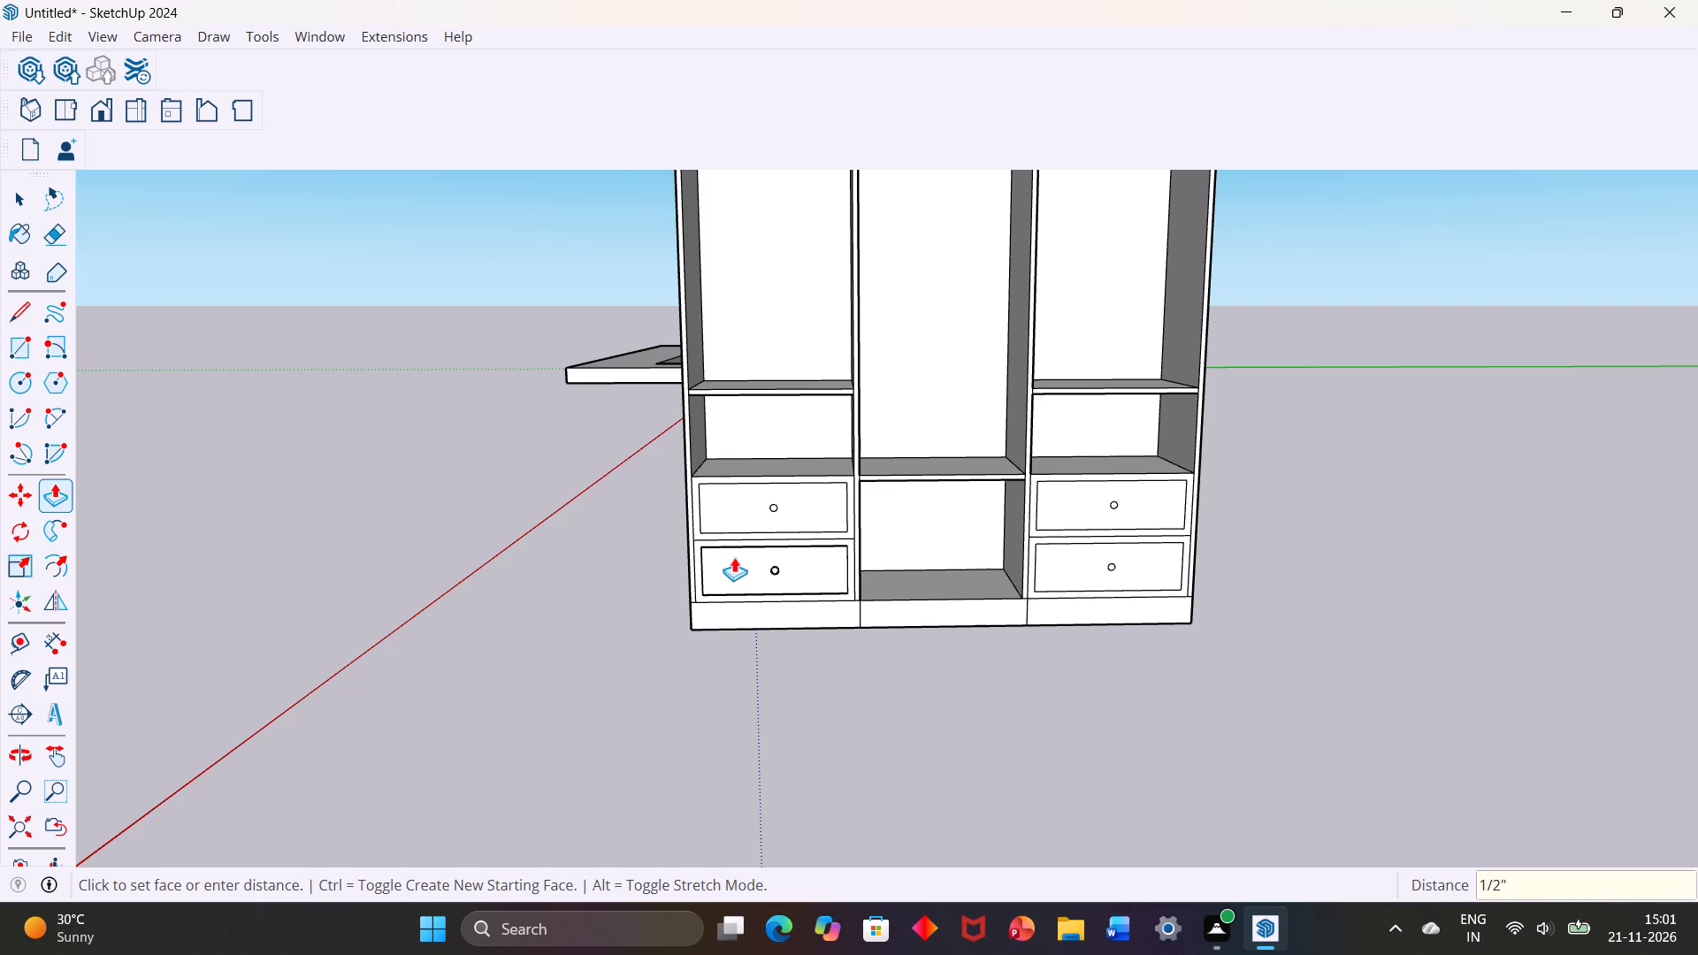
# Push the inner panels of the left bay's upper drawer and both right-bay drawers inward 0.5".
pyautogui.doubleClick(731, 492)
pyautogui.click(1075, 484)
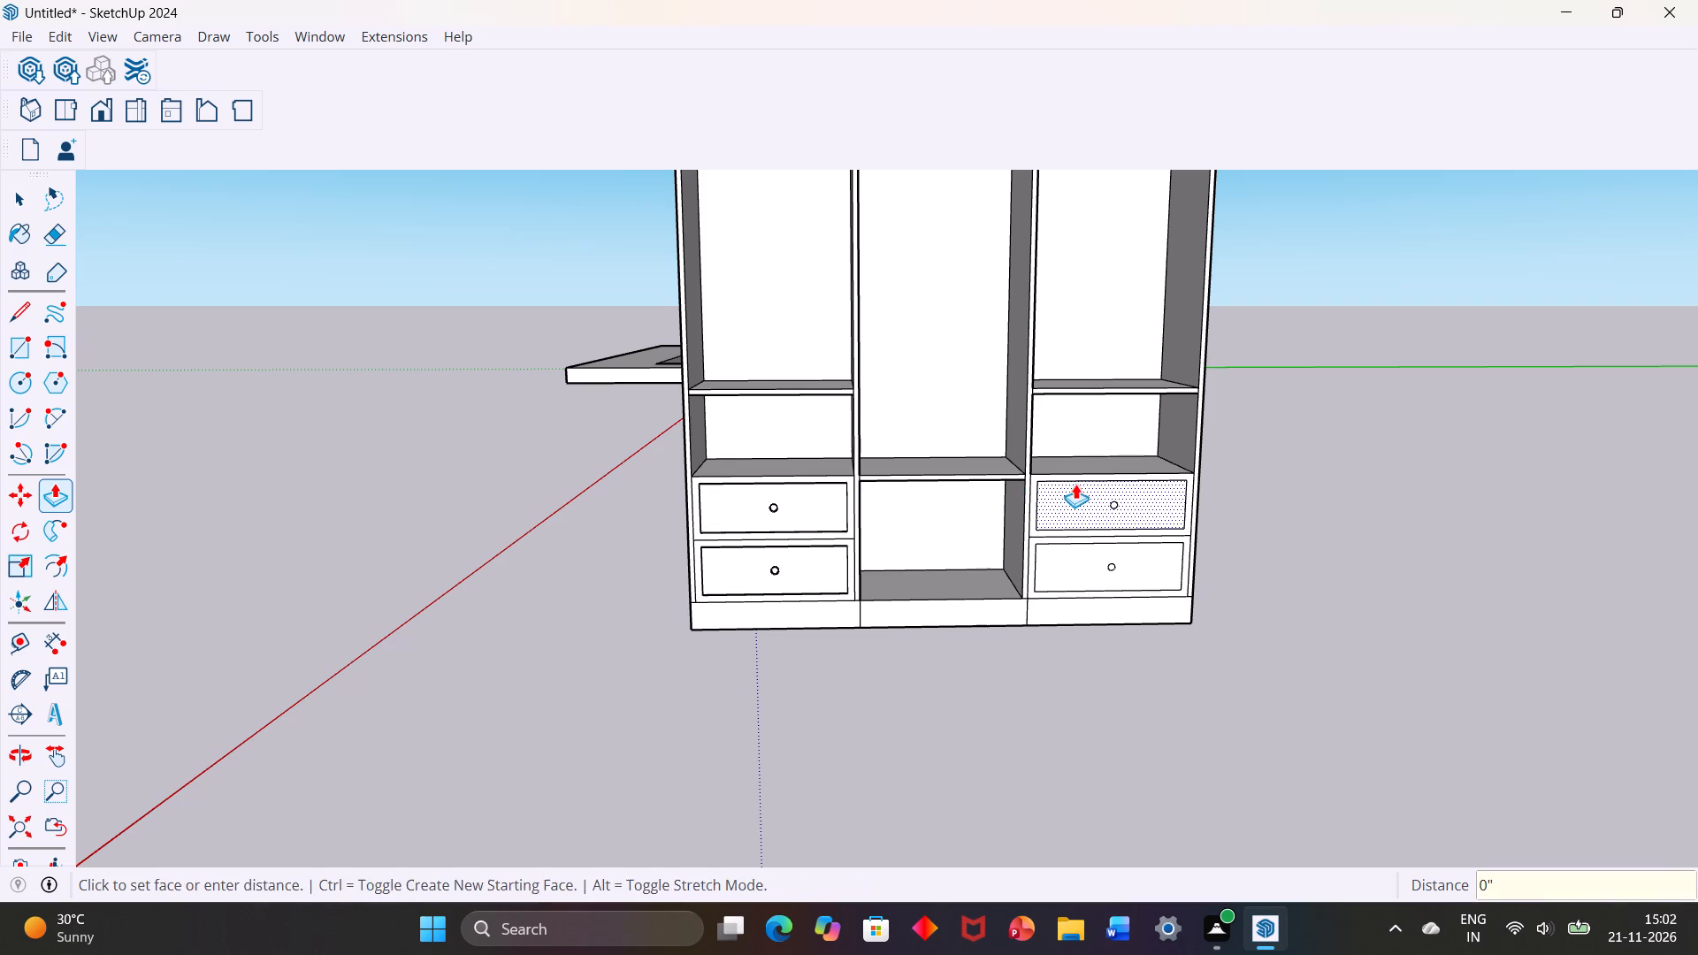
pyautogui.click(1068, 490)
pyautogui.click(1065, 554)
pyautogui.click(1063, 554)
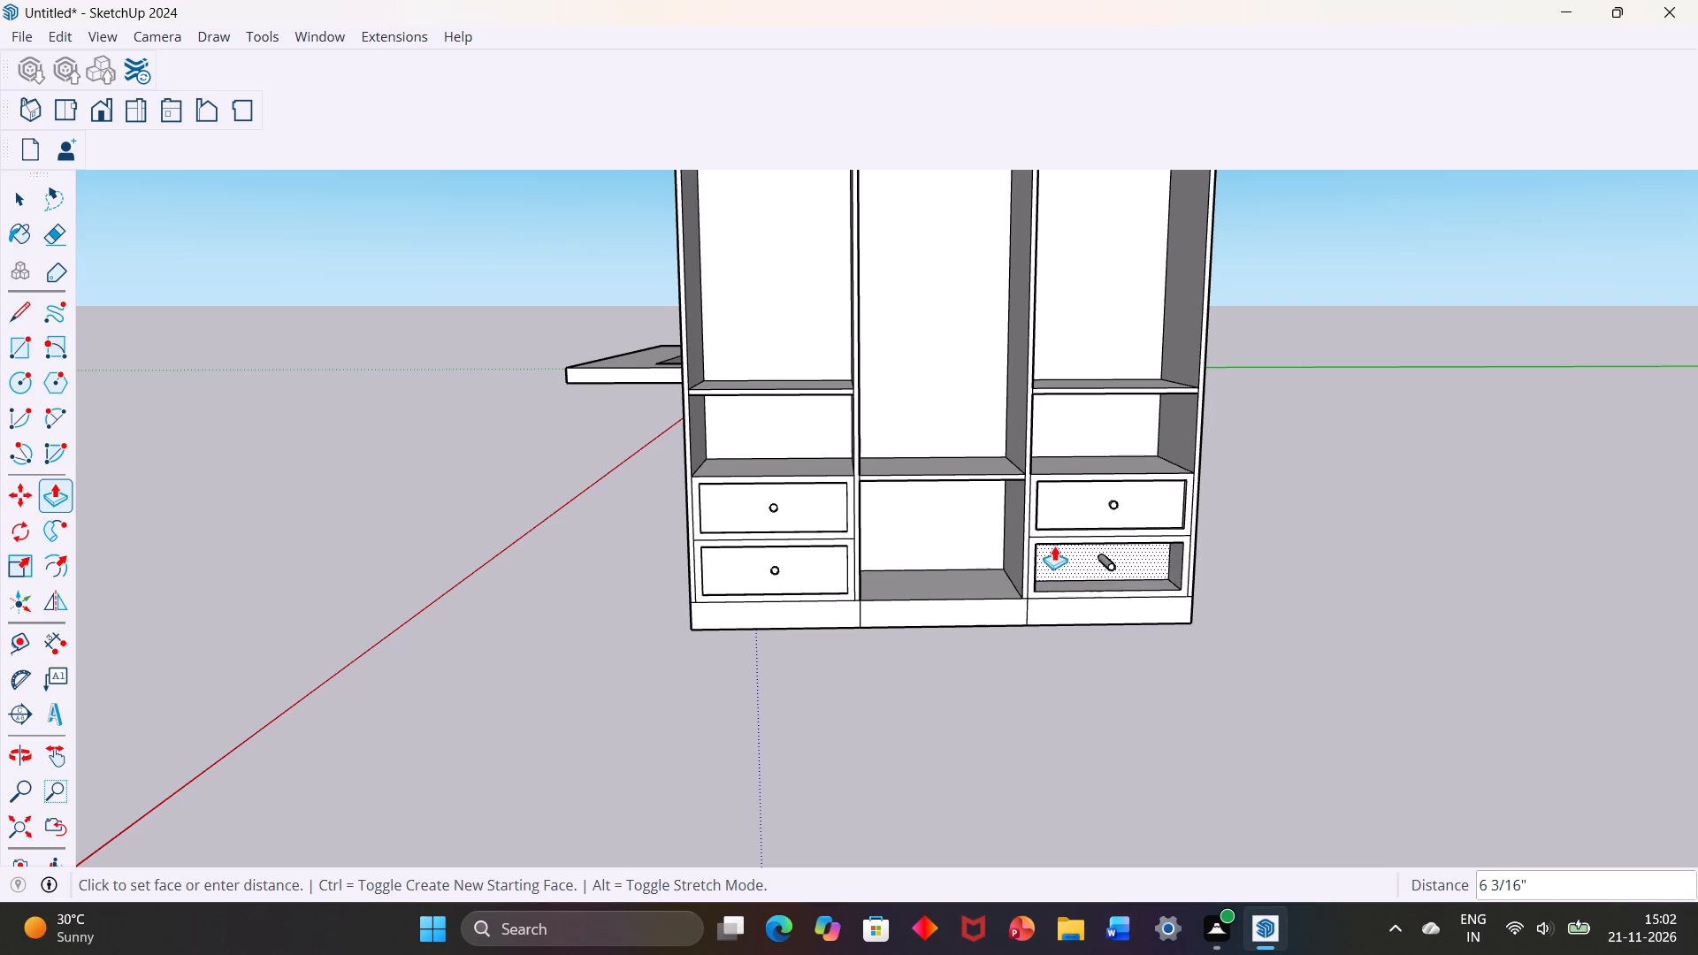
pyautogui.write('0.5')
pyautogui.press('Return')
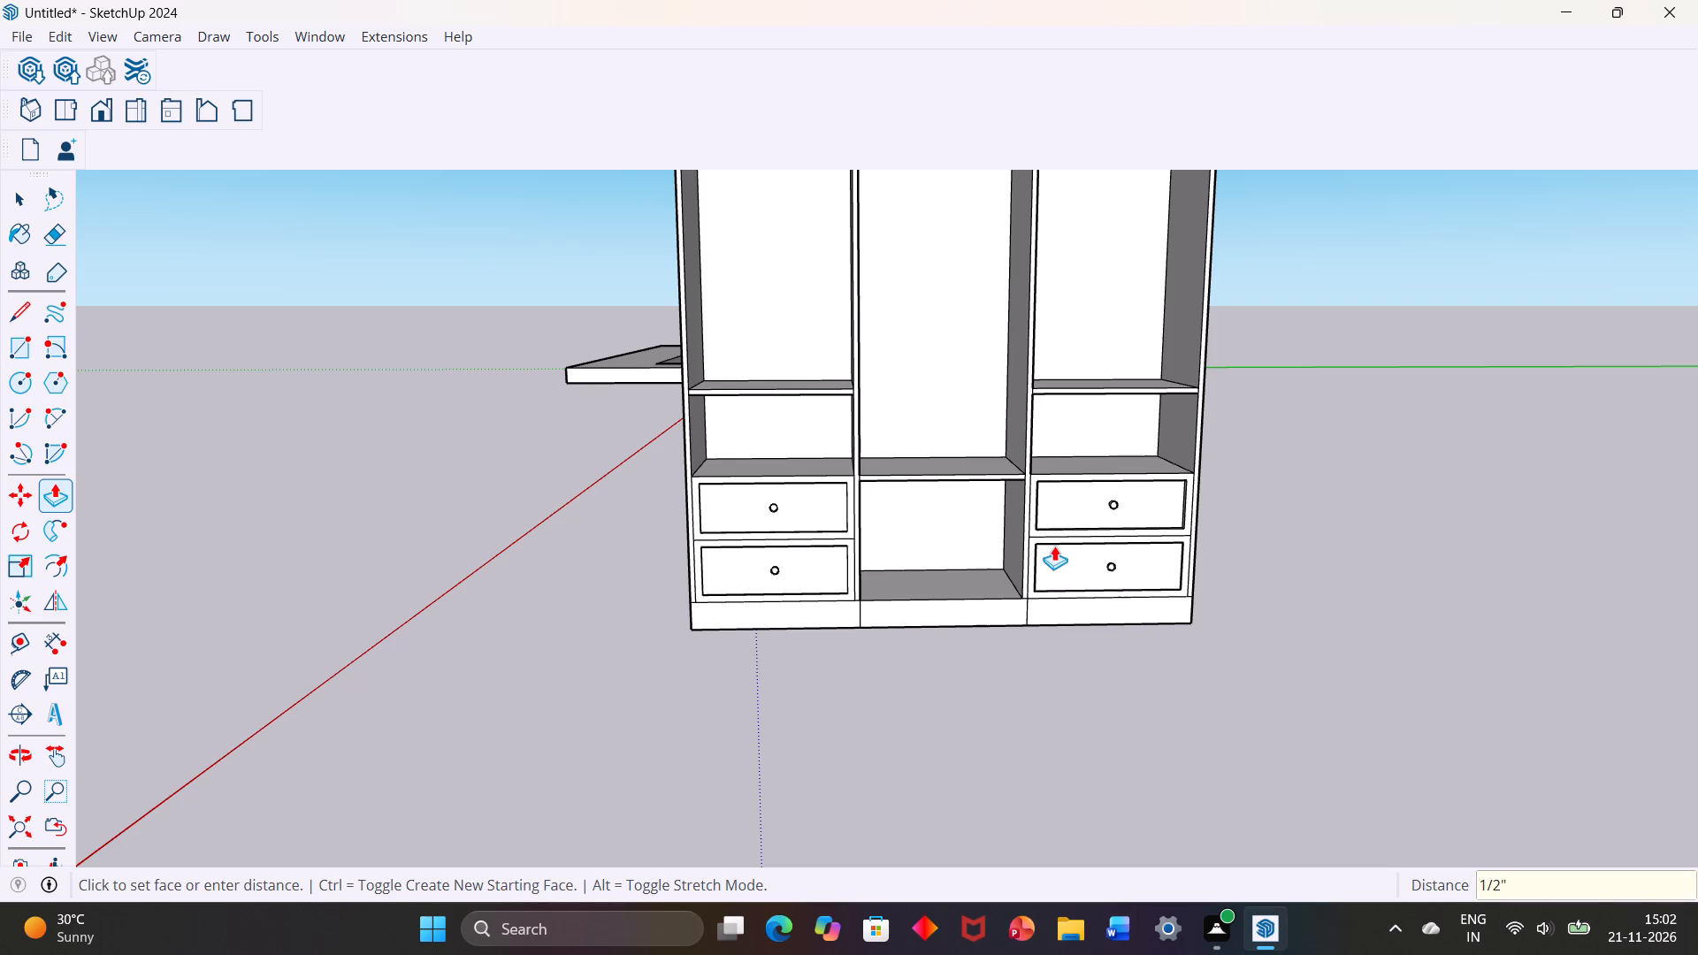
# Inspect the recessed drawer panels and projecting knobs from the side and the front.
pyautogui.moveTo(1413, 534); pyautogui.dragTo(741, 646, button='middle')
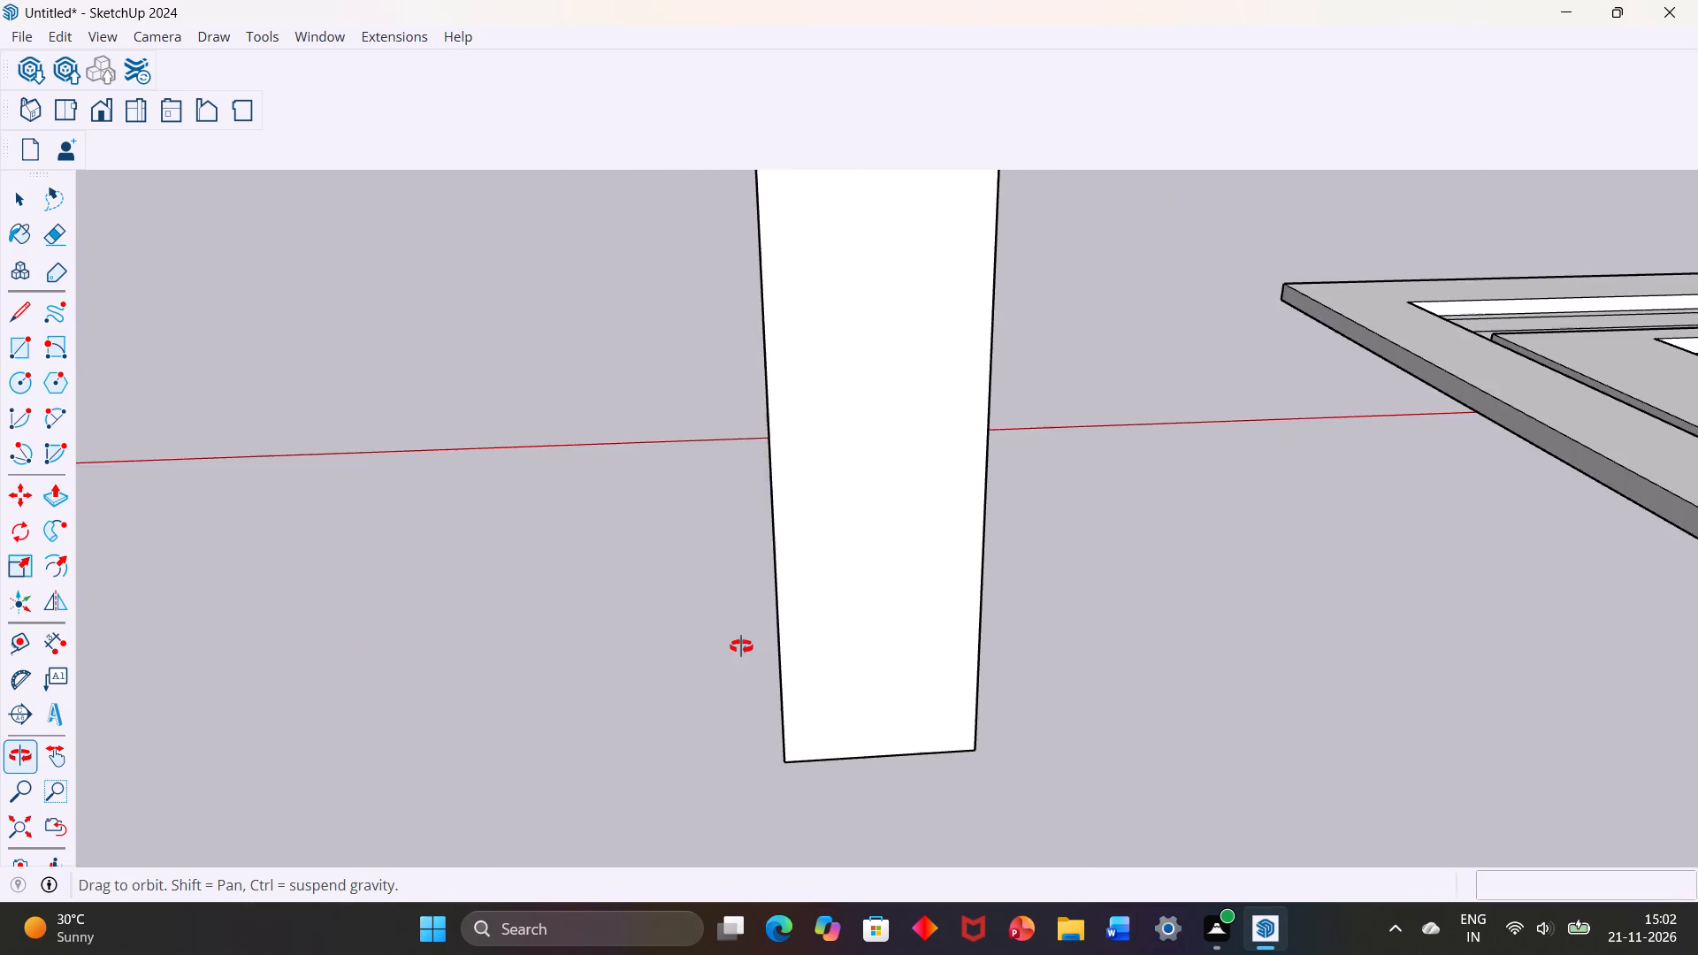
pyautogui.moveTo(741, 646); pyautogui.dragTo(1016, 617, button='middle')
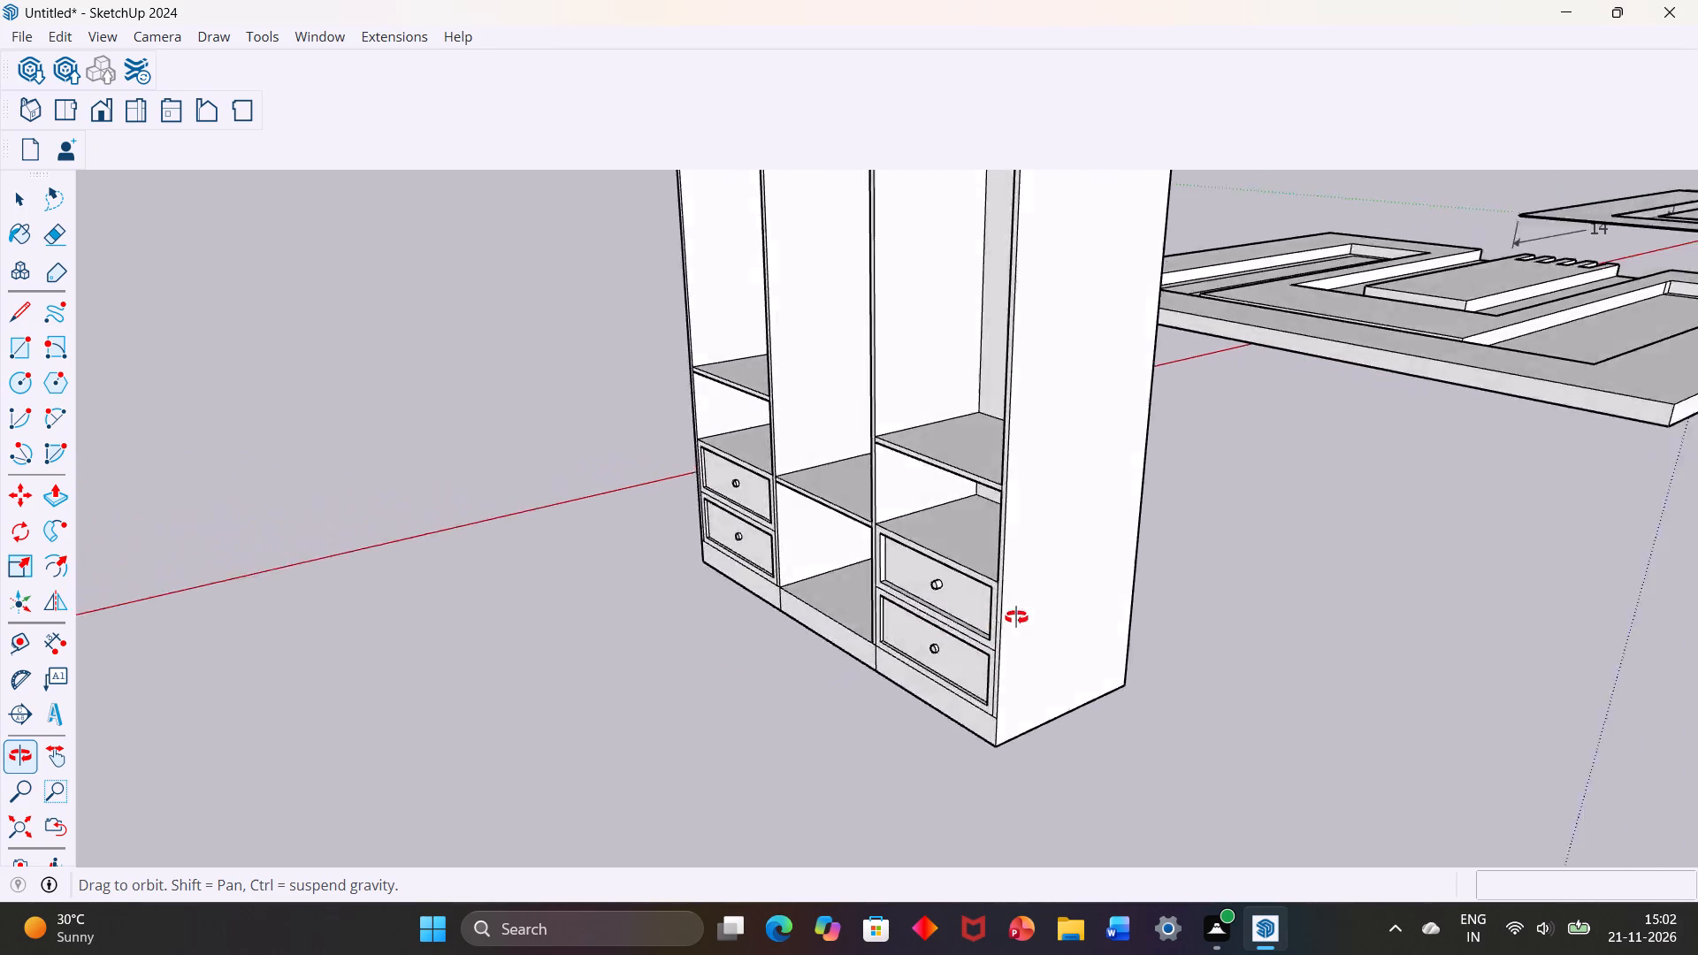
pyautogui.moveTo(1016, 617); pyautogui.dragTo(1191, 597, button='middle')
pyautogui.moveTo(941, 730); pyautogui.dragTo(1092, 710, button='middle')
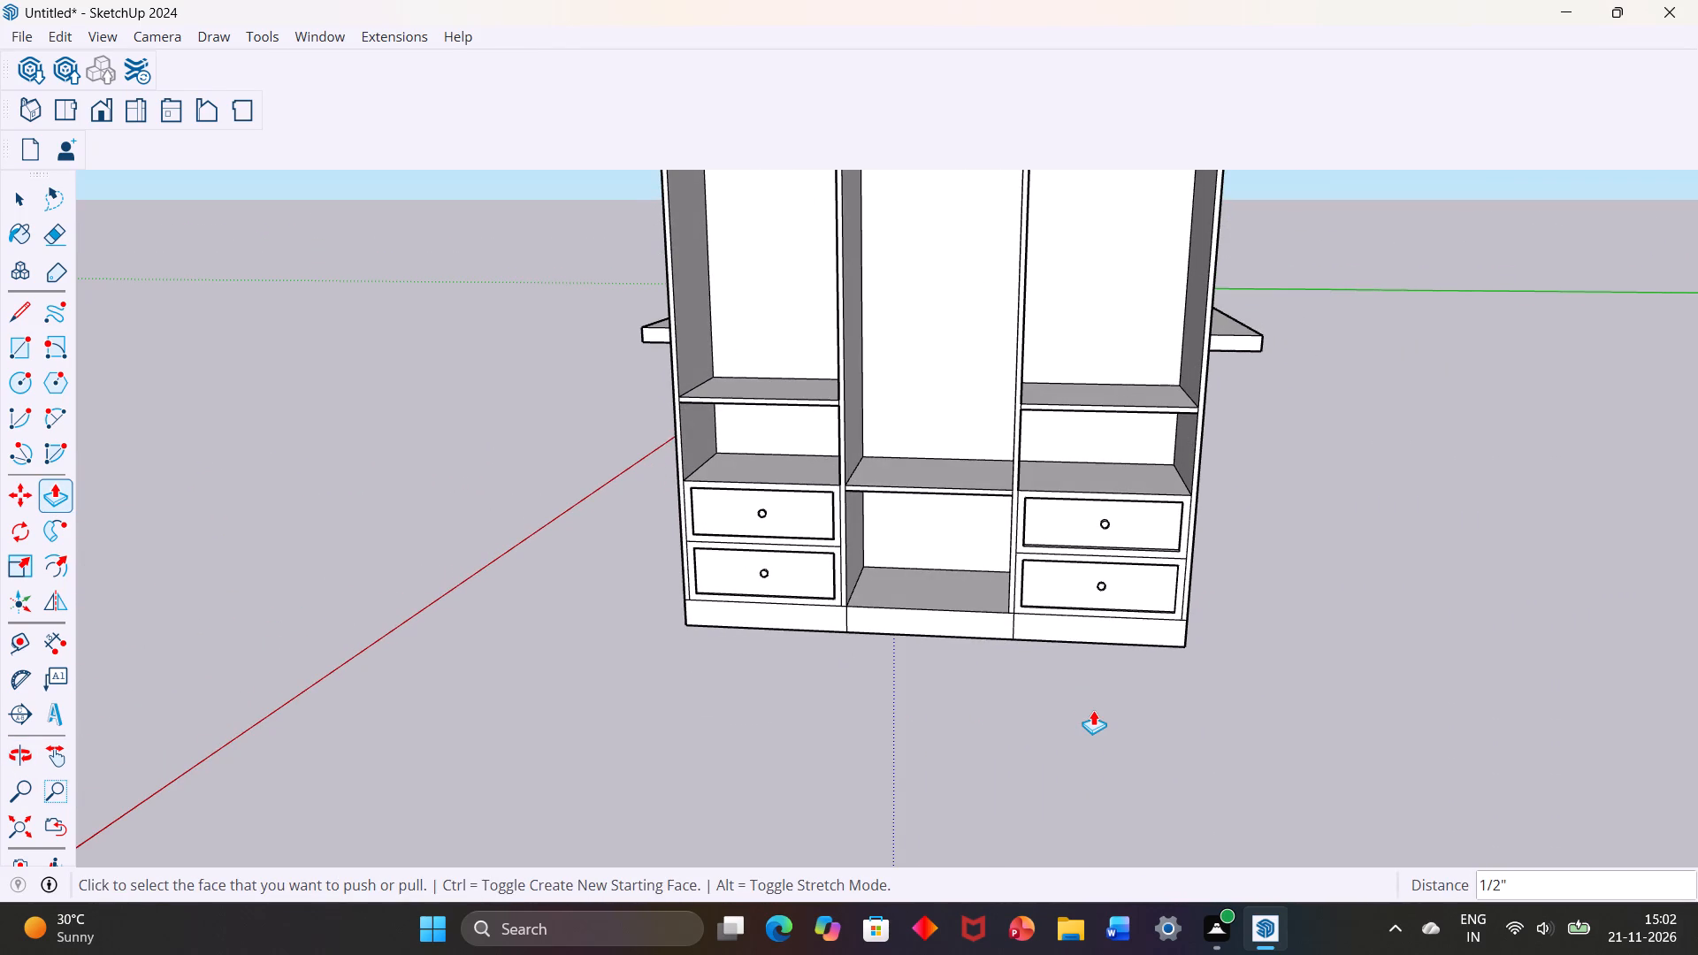
pyautogui.press('space')
pyautogui.scroll(-3, 1076, 701)
pyautogui.moveTo(1007, 680); pyautogui.dragTo(1006, 615, button='middle')
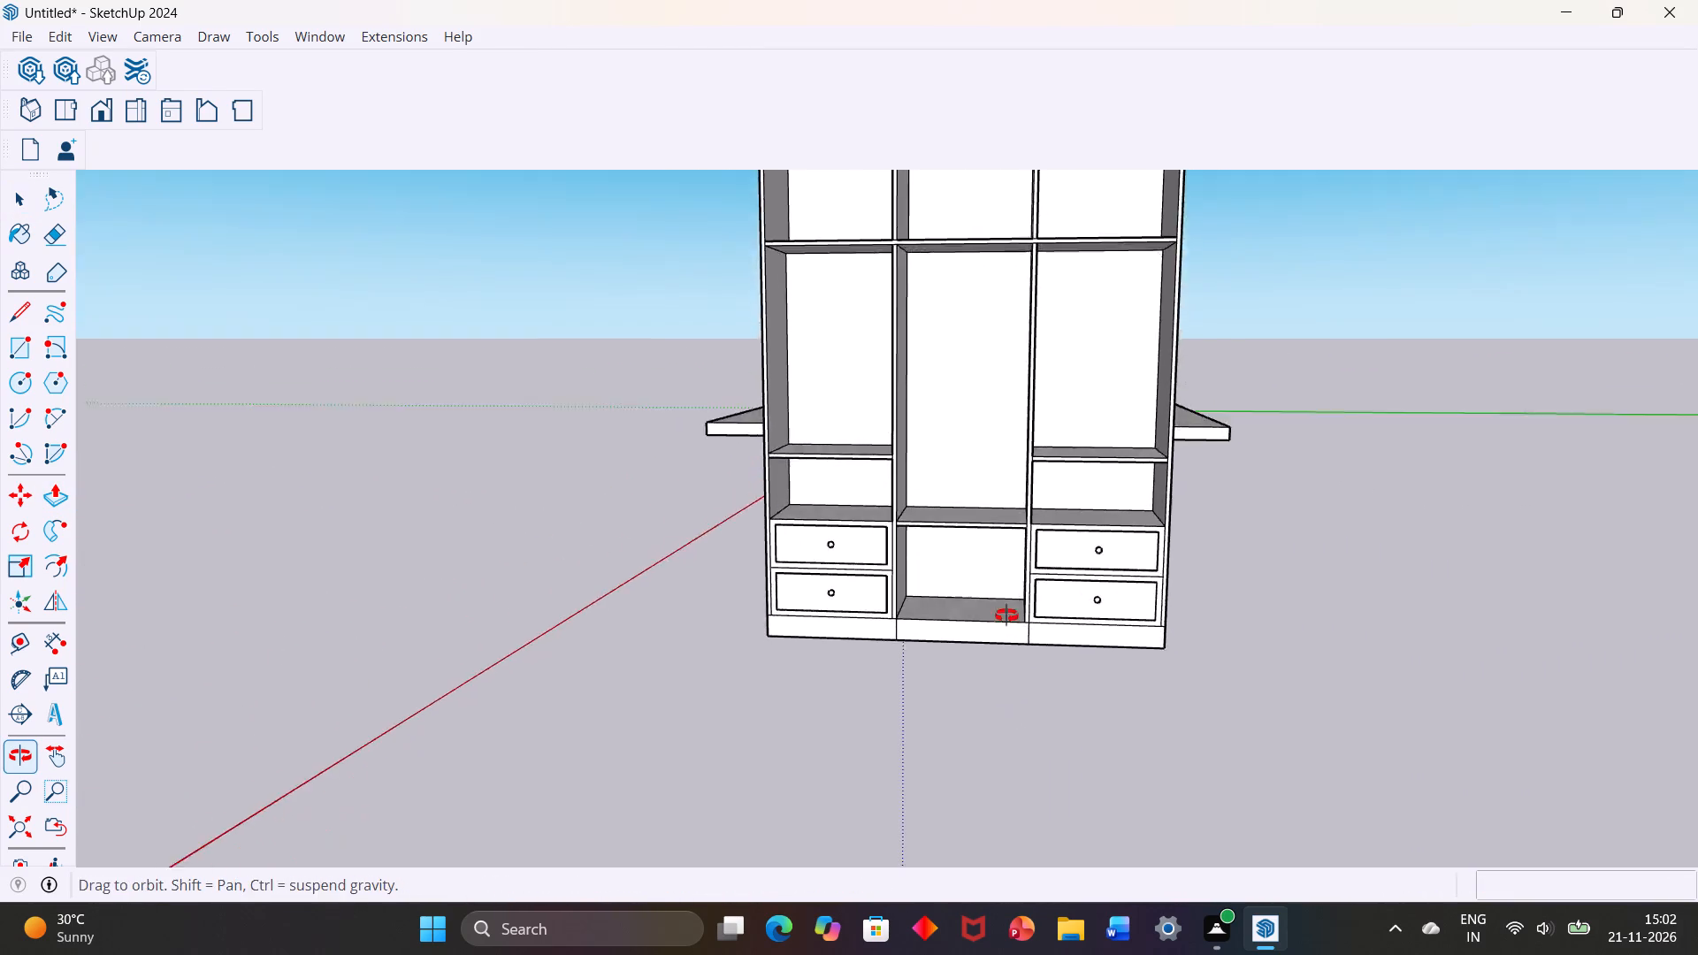
pyautogui.moveTo(1006, 615); pyautogui.dragTo(1051, 576, button='middle')
# Erase the two vertical lines that divide the cabinet's base strip between the bays.
pyautogui.scroll(2, 1002, 657)
pyautogui.click(54, 235)
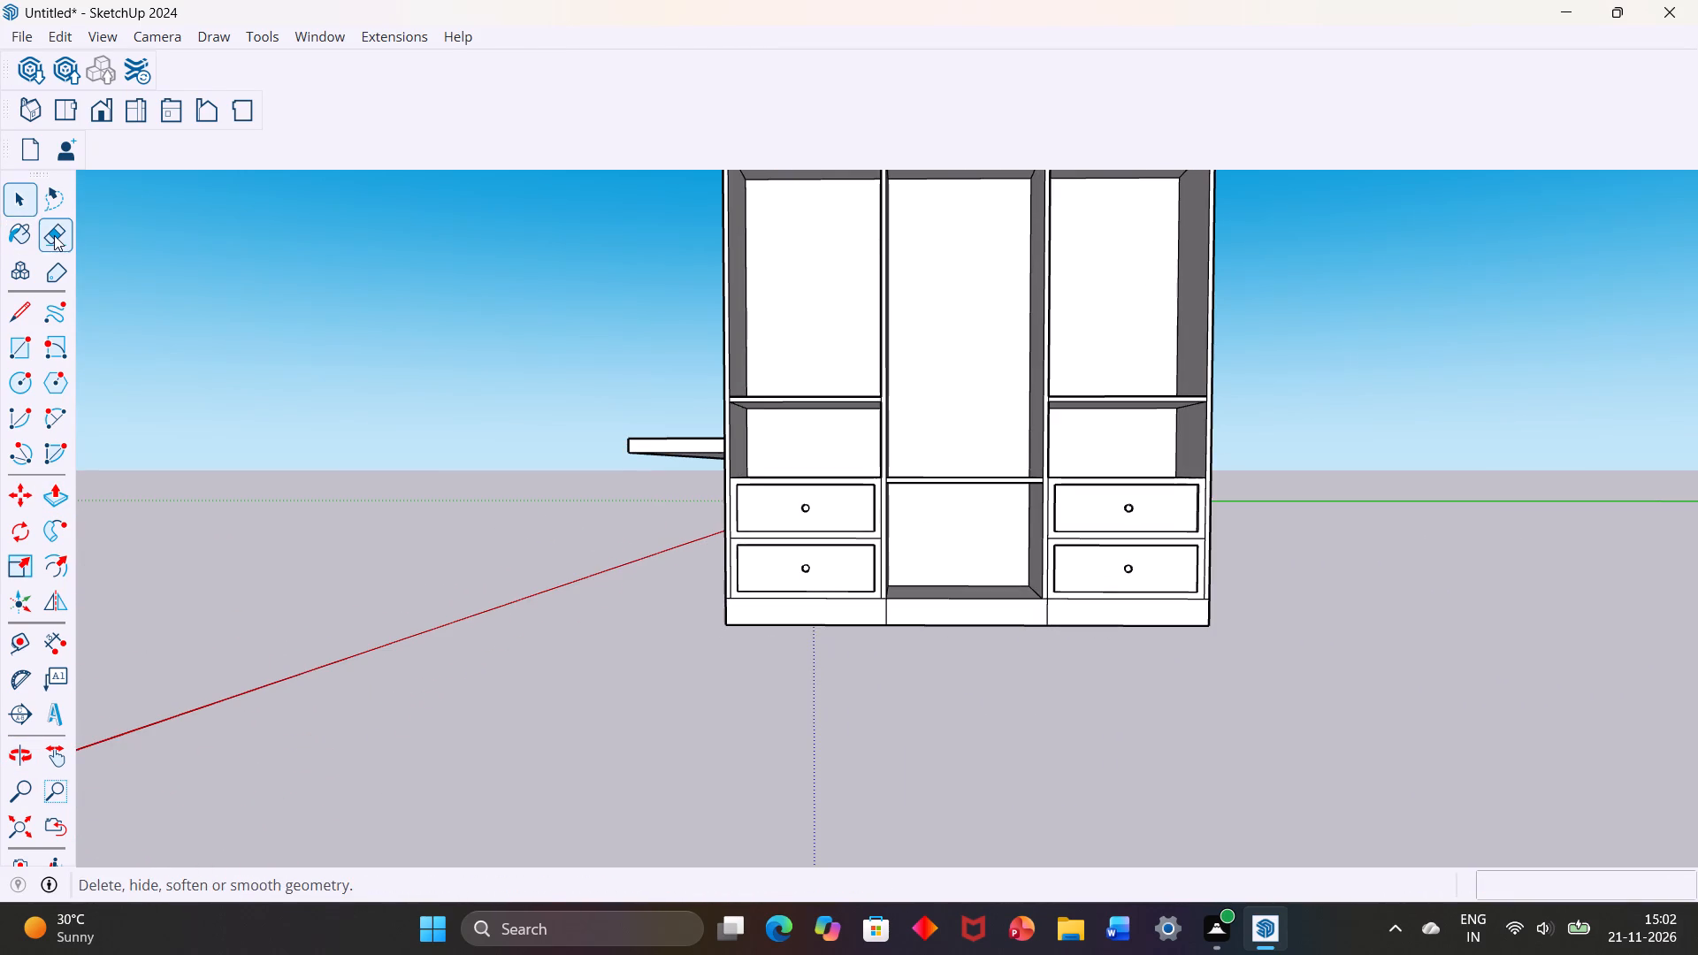
pyautogui.scroll(7, 945, 664)
pyautogui.moveTo(830, 575); pyautogui.dragTo(847, 575)
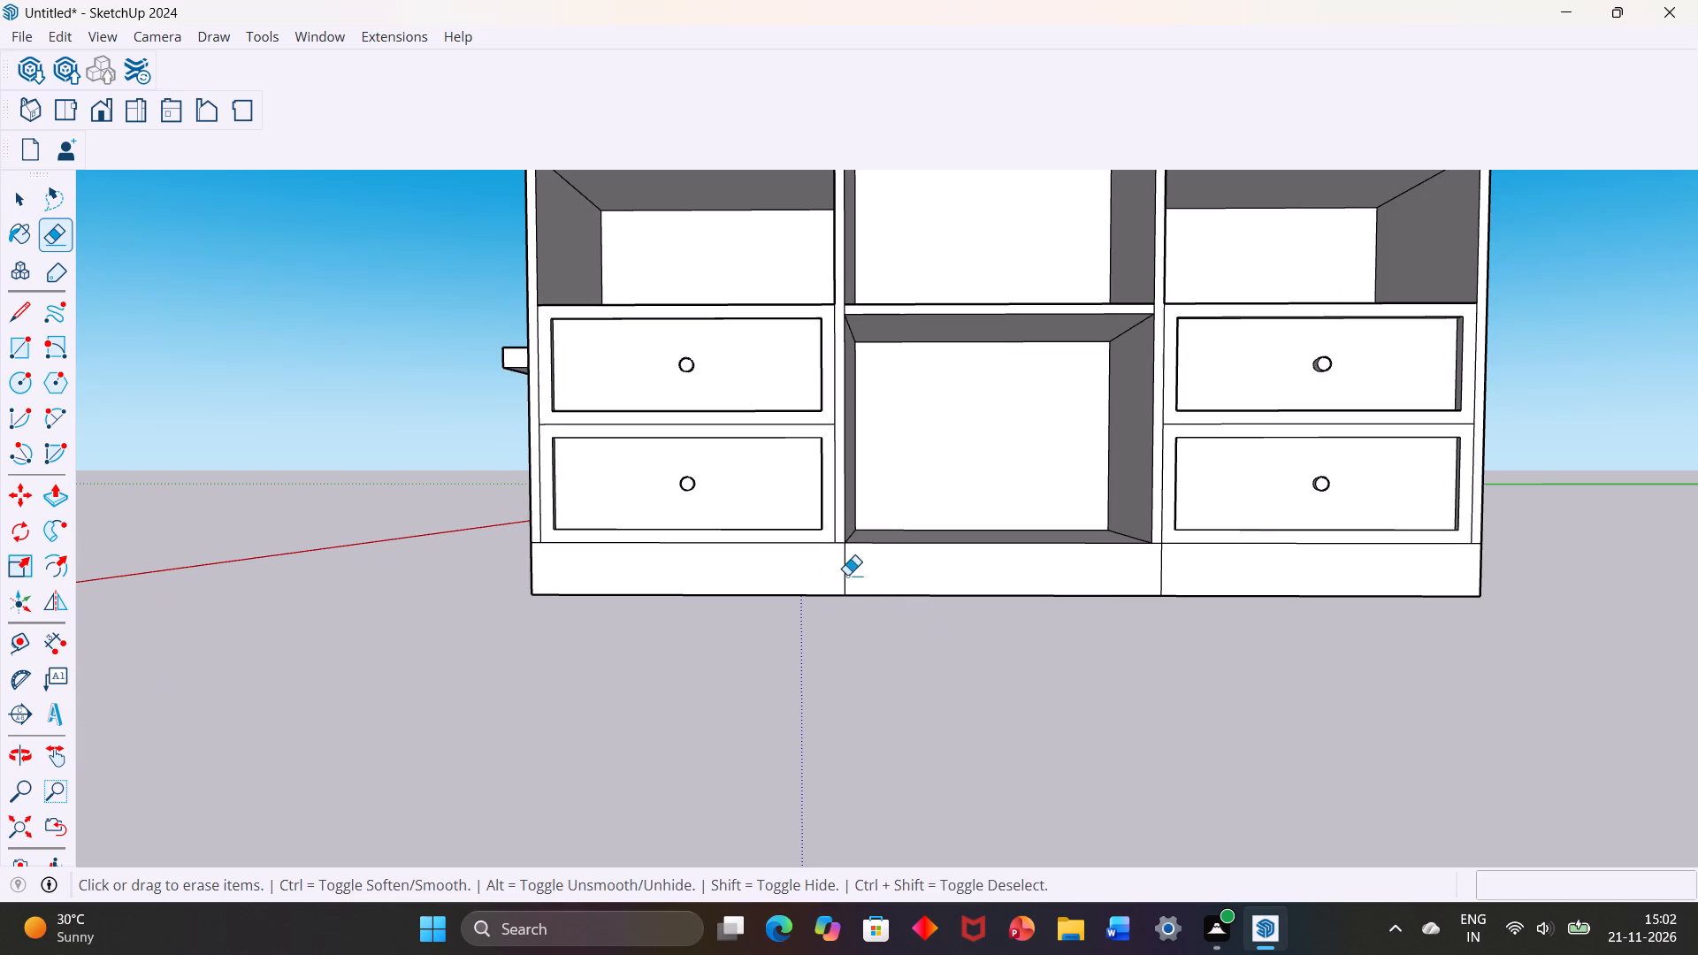
pyautogui.moveTo(847, 575); pyautogui.dragTo(861, 574)
pyautogui.moveTo(1151, 569); pyautogui.dragTo(1211, 574)
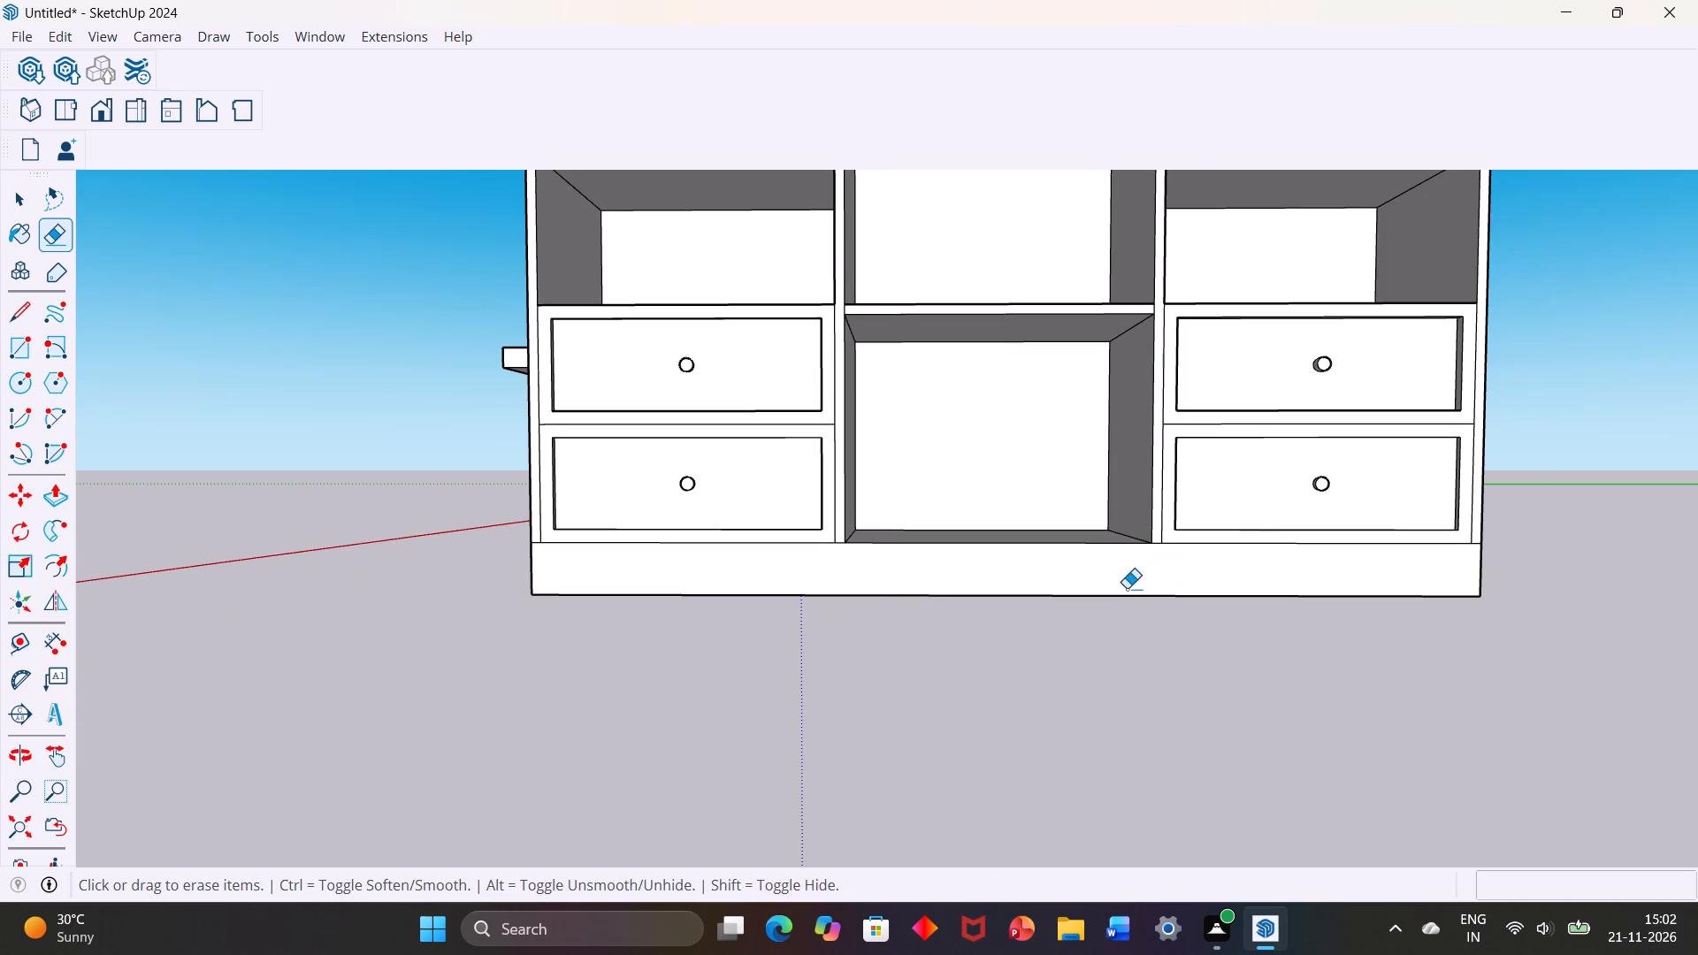
# Erase the short horizontal edges separating the two outer side panels from the base strip.
pyautogui.scroll(-8, 1121, 596)
pyautogui.scroll(9, 1266, 592)
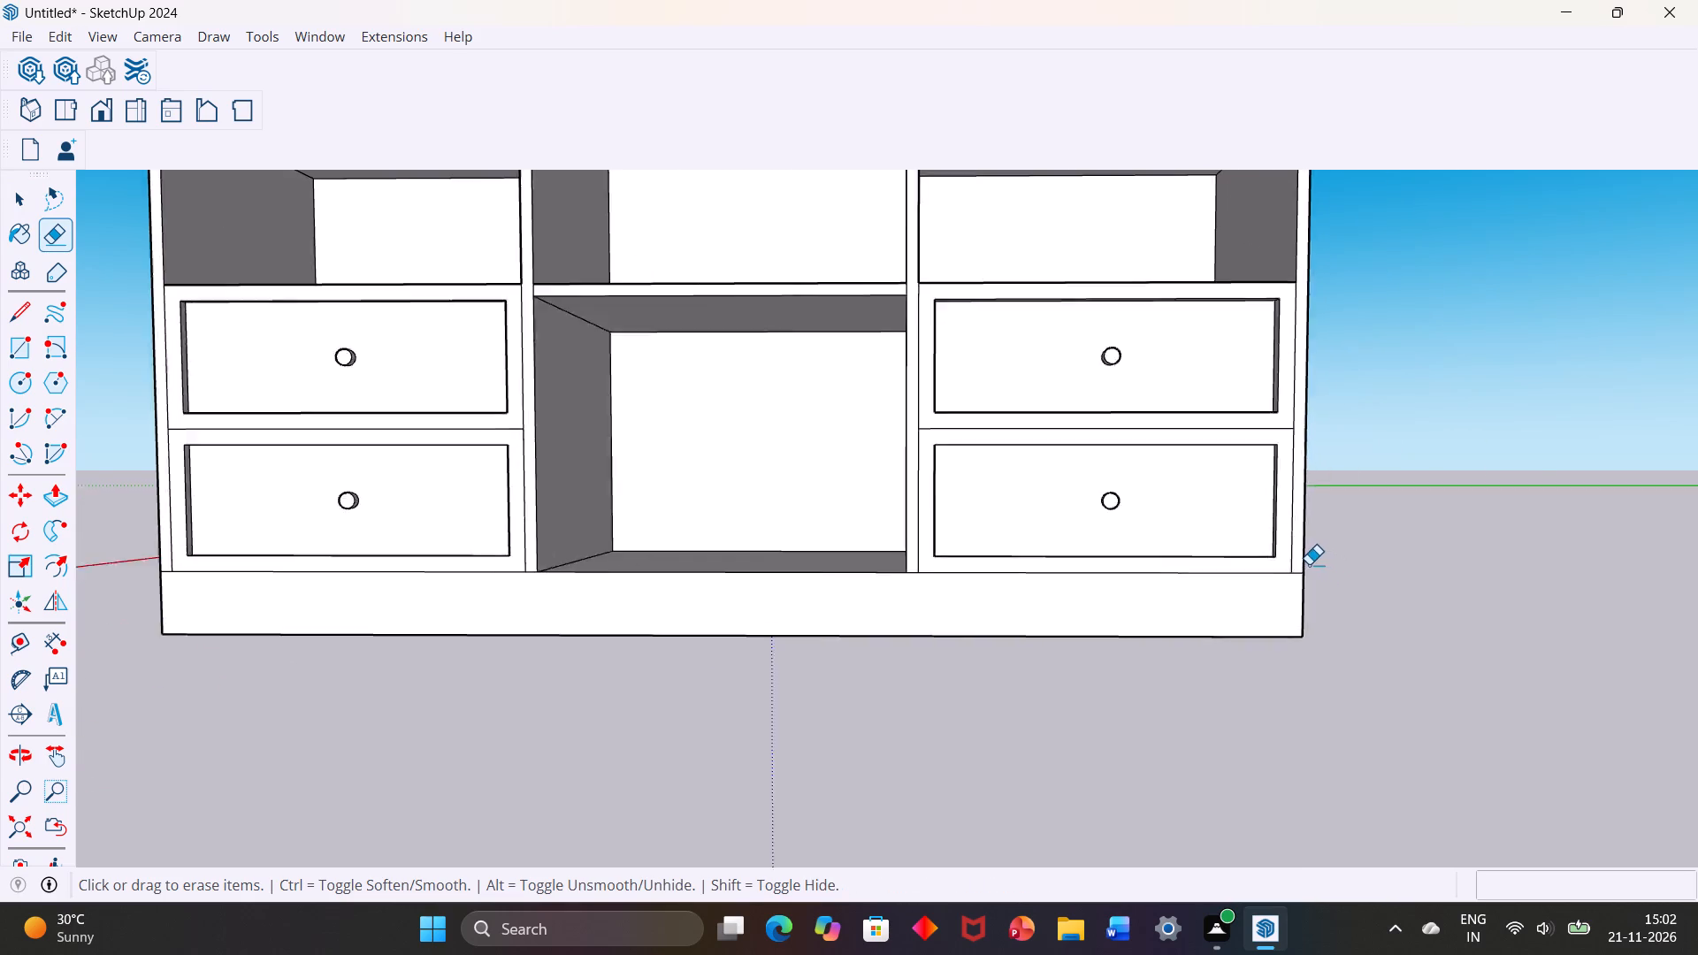
pyautogui.scroll(3, 1309, 564)
pyautogui.moveTo(1284, 577); pyautogui.dragTo(1278, 621)
pyautogui.scroll(-11, 1289, 616)
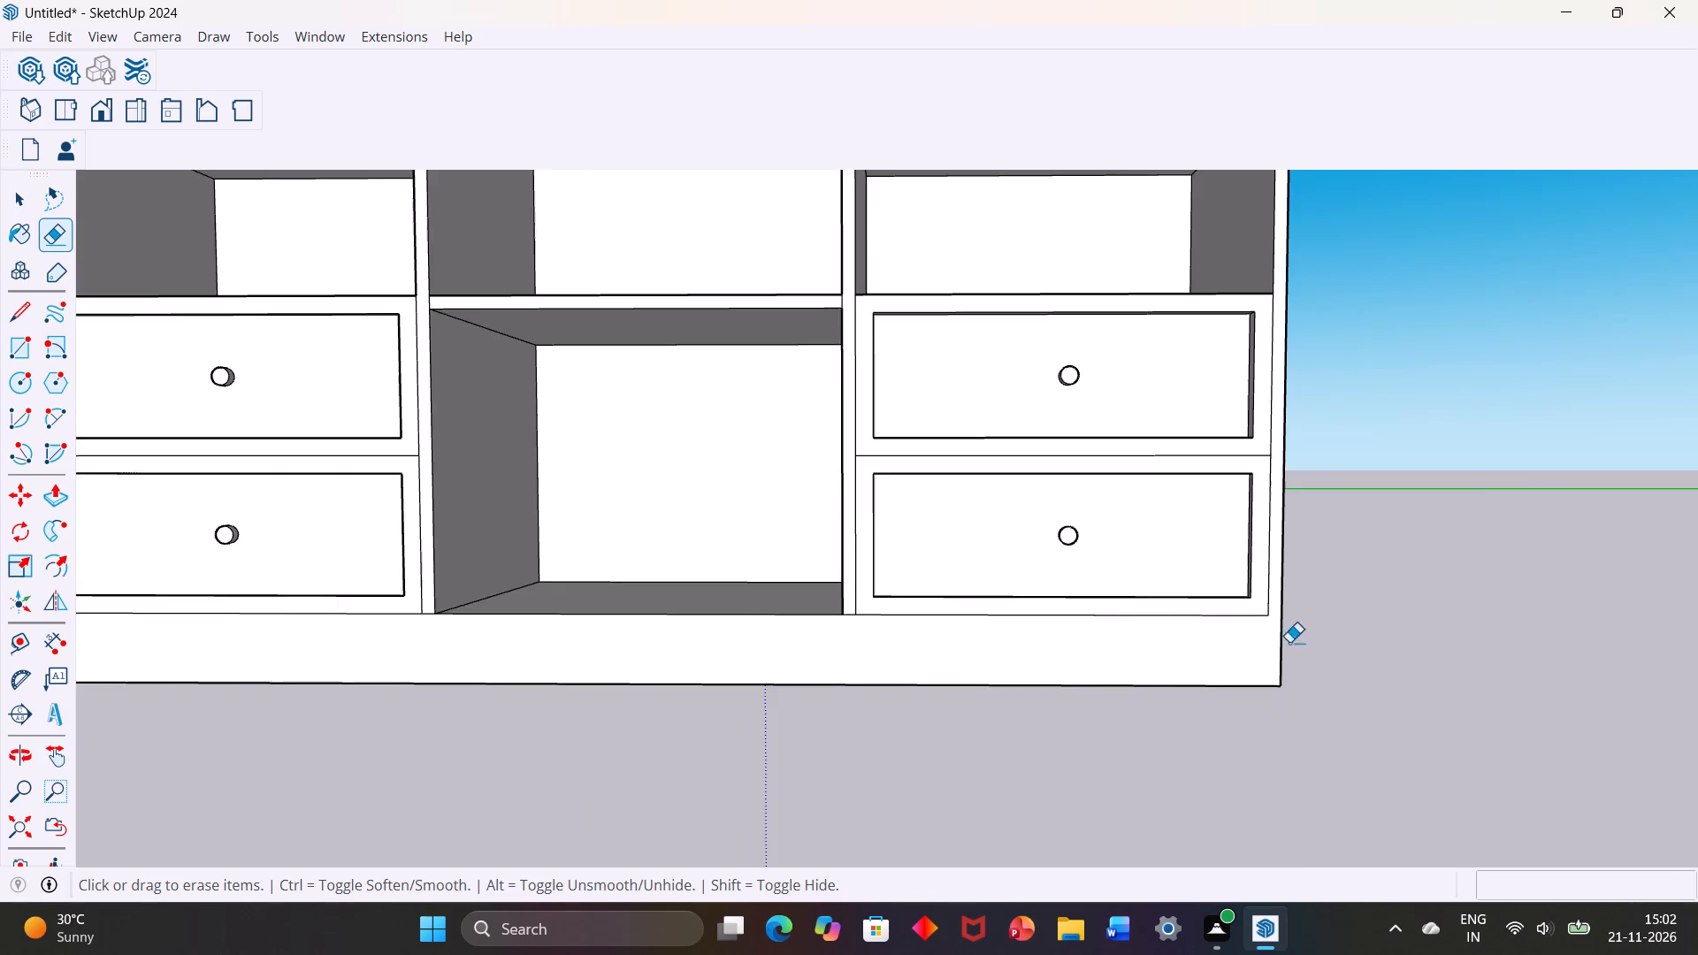
pyautogui.scroll(-5, 730, 632)
pyautogui.scroll(8, 280, 618)
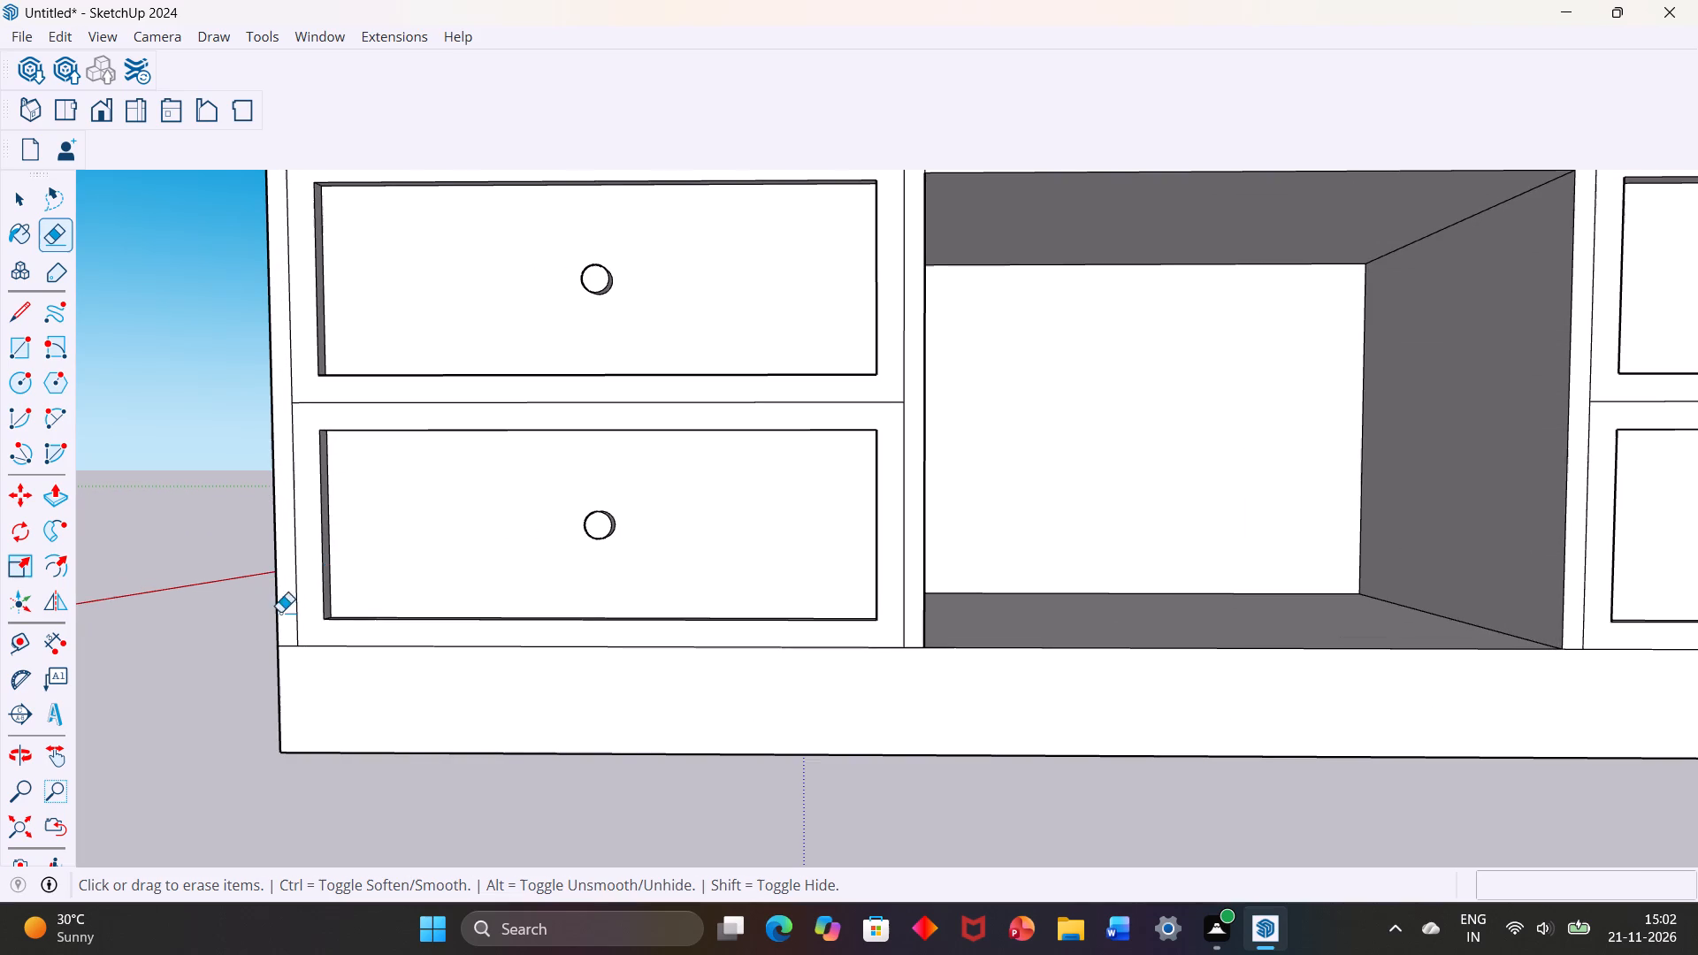
pyautogui.moveTo(287, 616); pyautogui.dragTo(286, 677)
pyautogui.scroll(-6, 281, 680)
pyautogui.scroll(1, 285, 659)
pyautogui.scroll(-9, 285, 659)
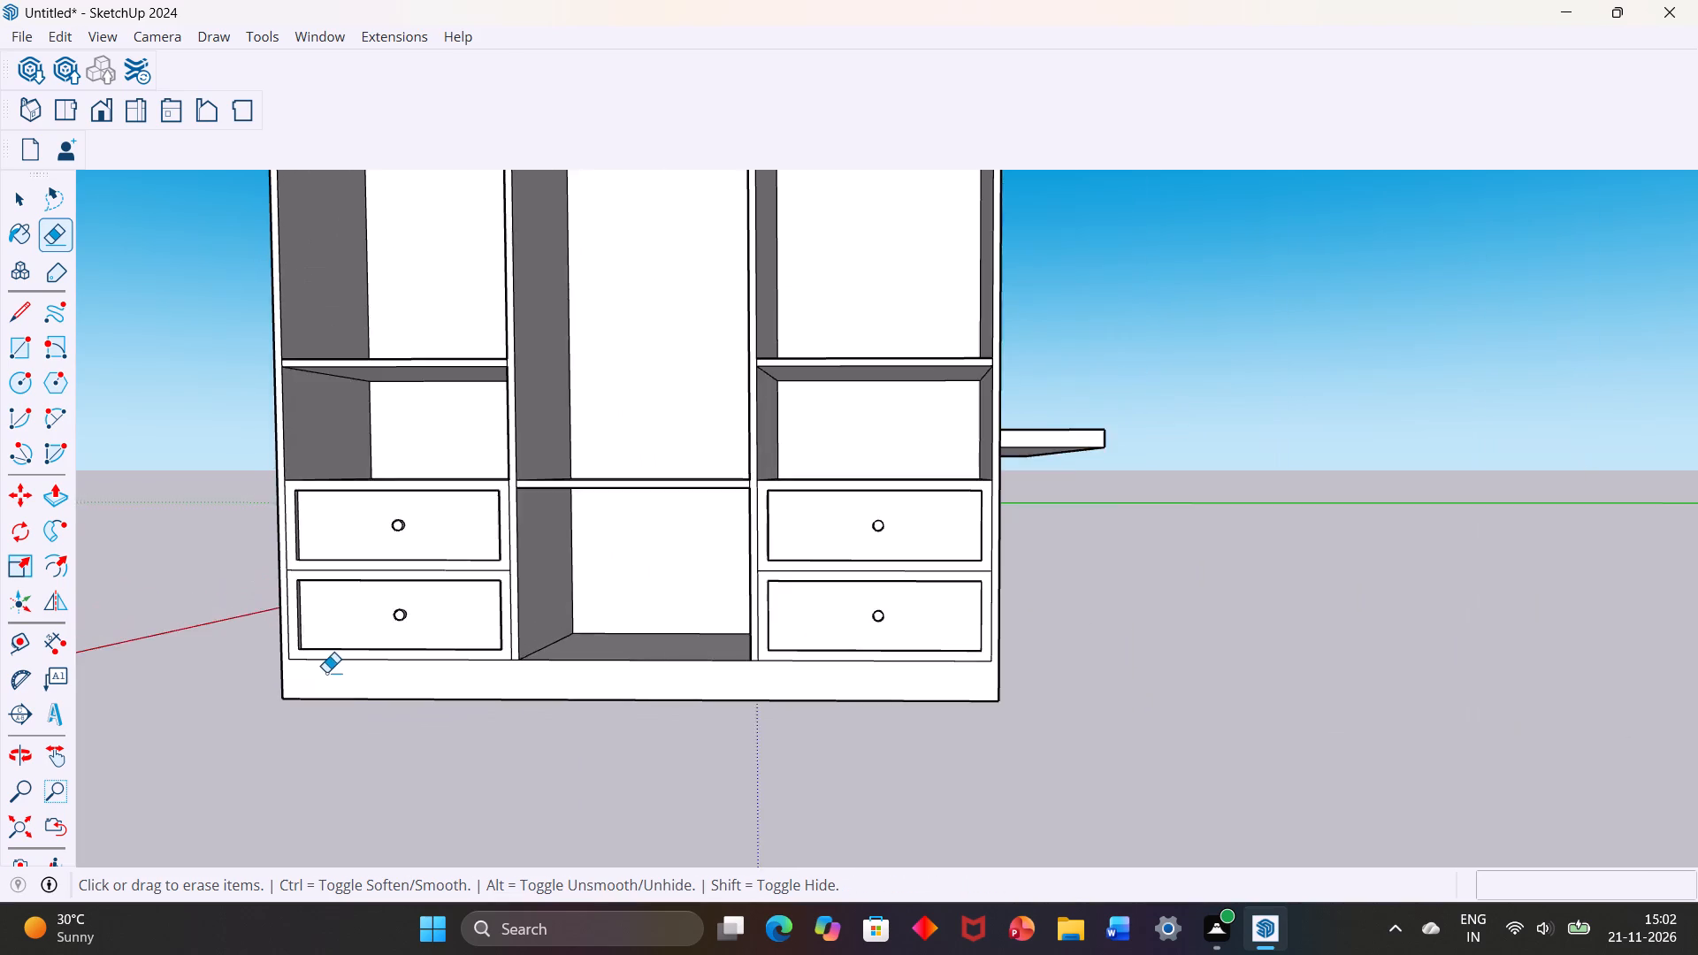
pyautogui.scroll(-5, 326, 672)
pyautogui.moveTo(354, 694); pyautogui.dragTo(383, 702, button='middle')
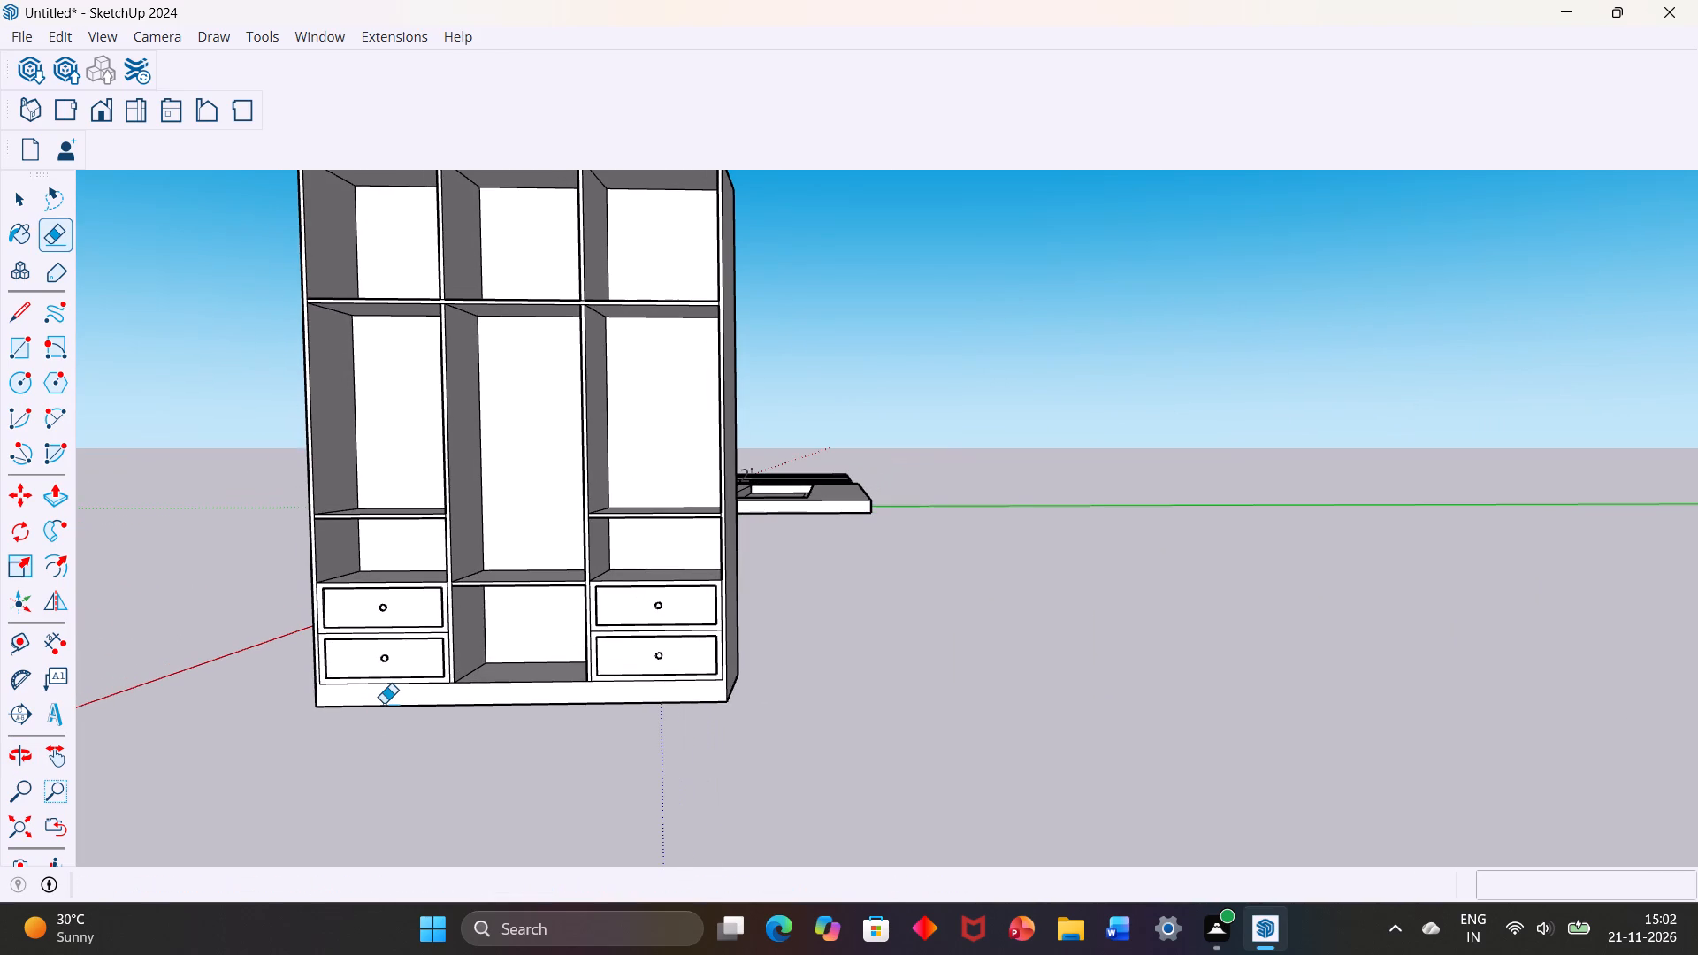
pyautogui.press('space')
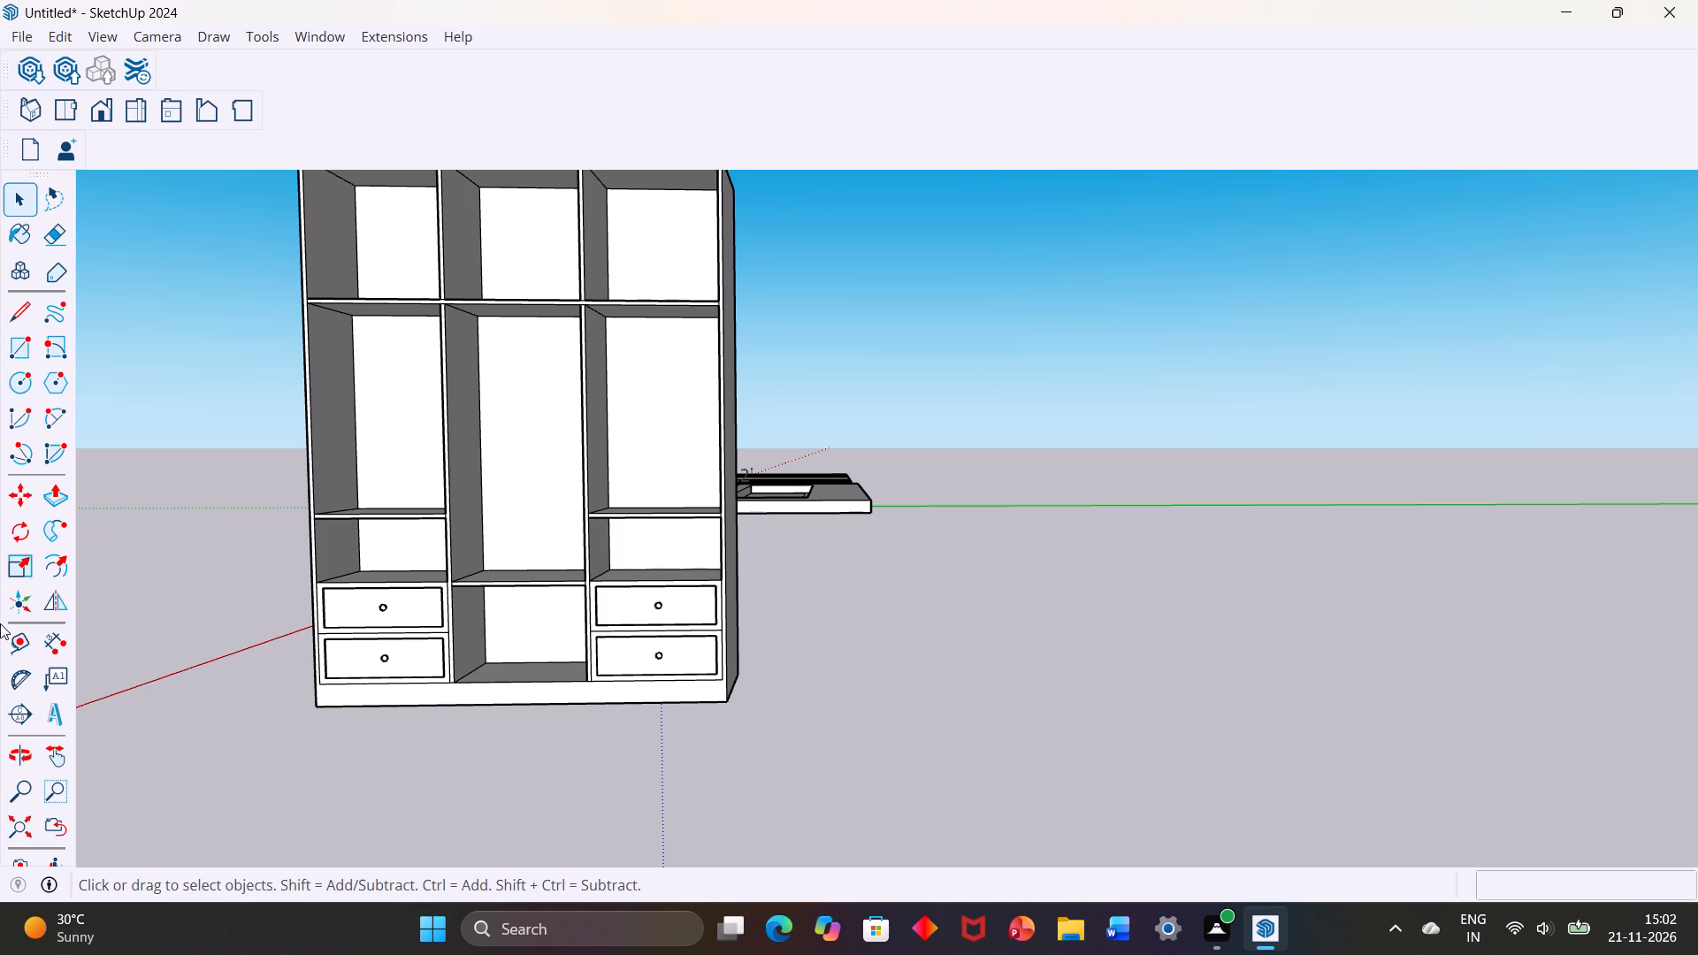
# Draw an upright 7'10" by 2' rectangle in the open space beside the cabinet for a separate door panel.
pyautogui.click(27, 343)
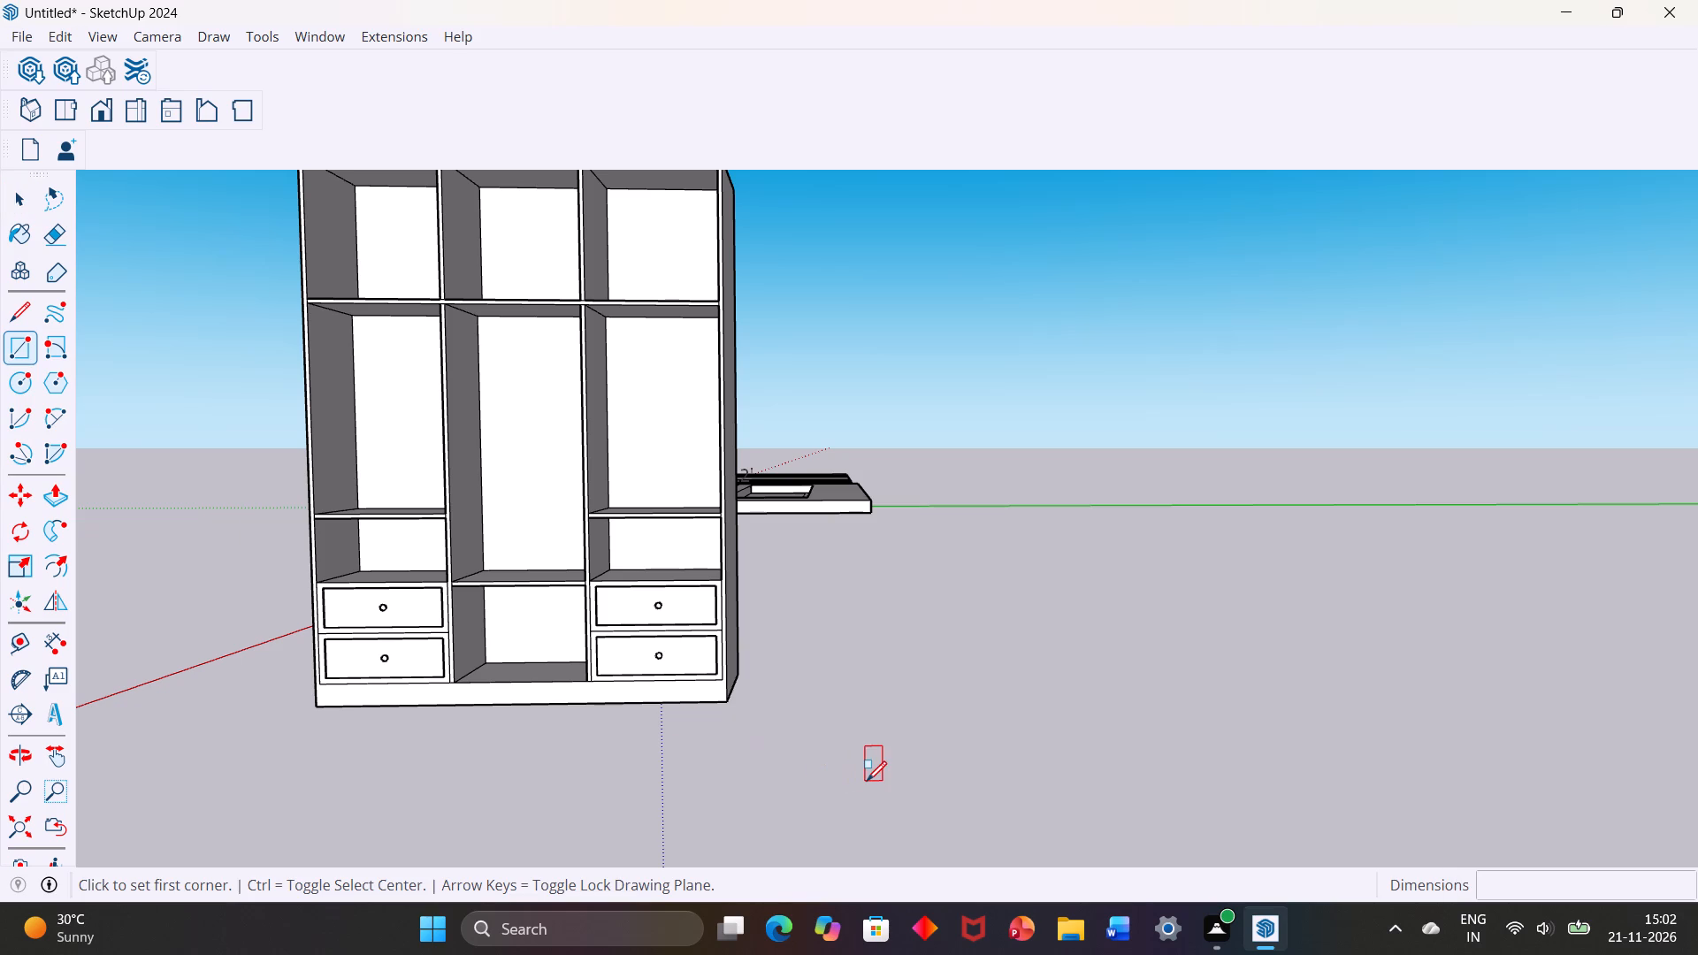
pyautogui.click(867, 781)
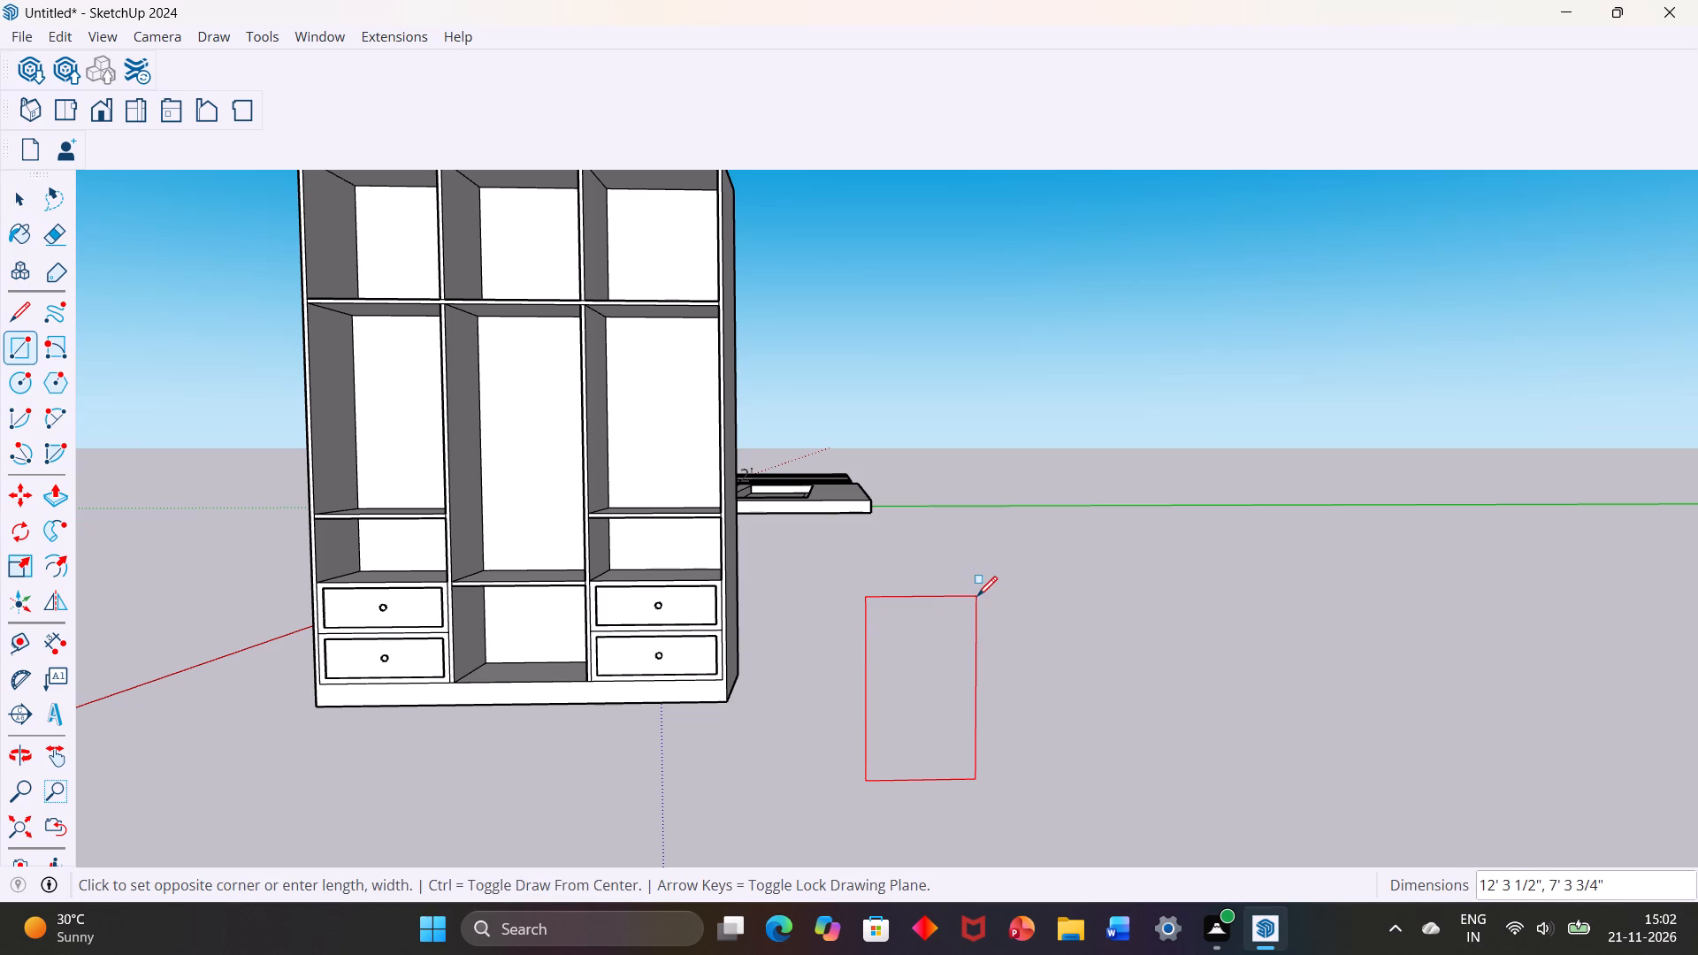
pyautogui.press('7')
pyautogui.press("'")
pyautogui.write('10"')
pyautogui.press(',')
pyautogui.write("2'")
pyautogui.press('Return')
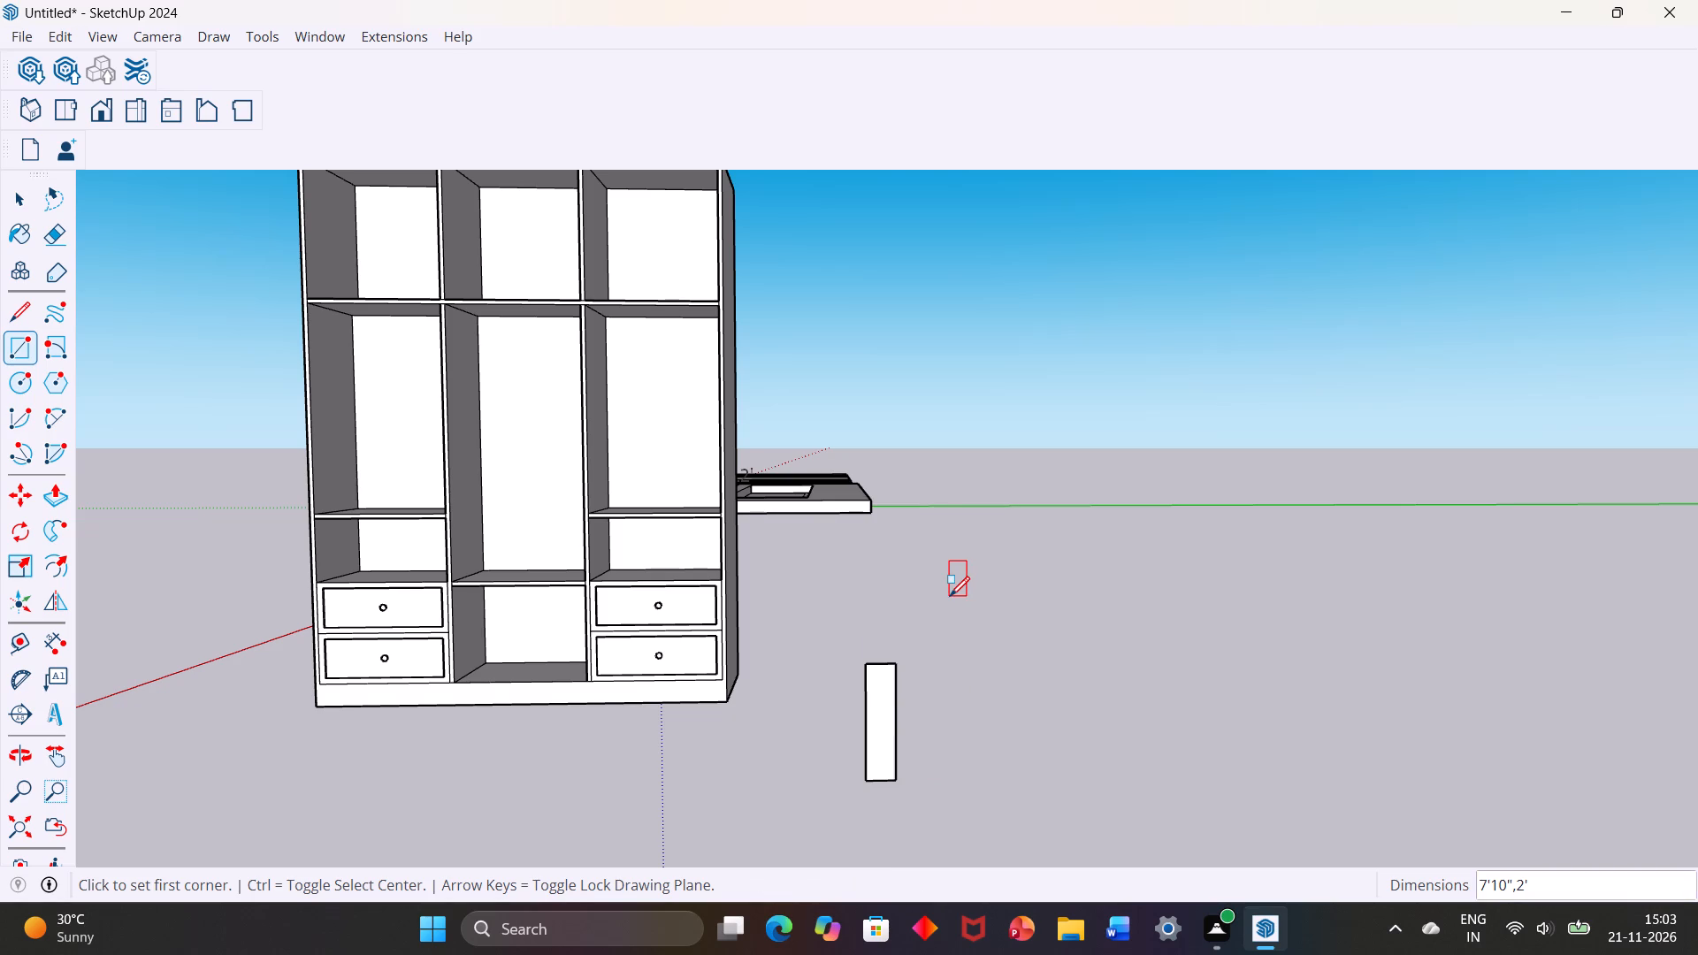
pyautogui.scroll(7, 893, 712)
pyautogui.scroll(-13, 890, 642)
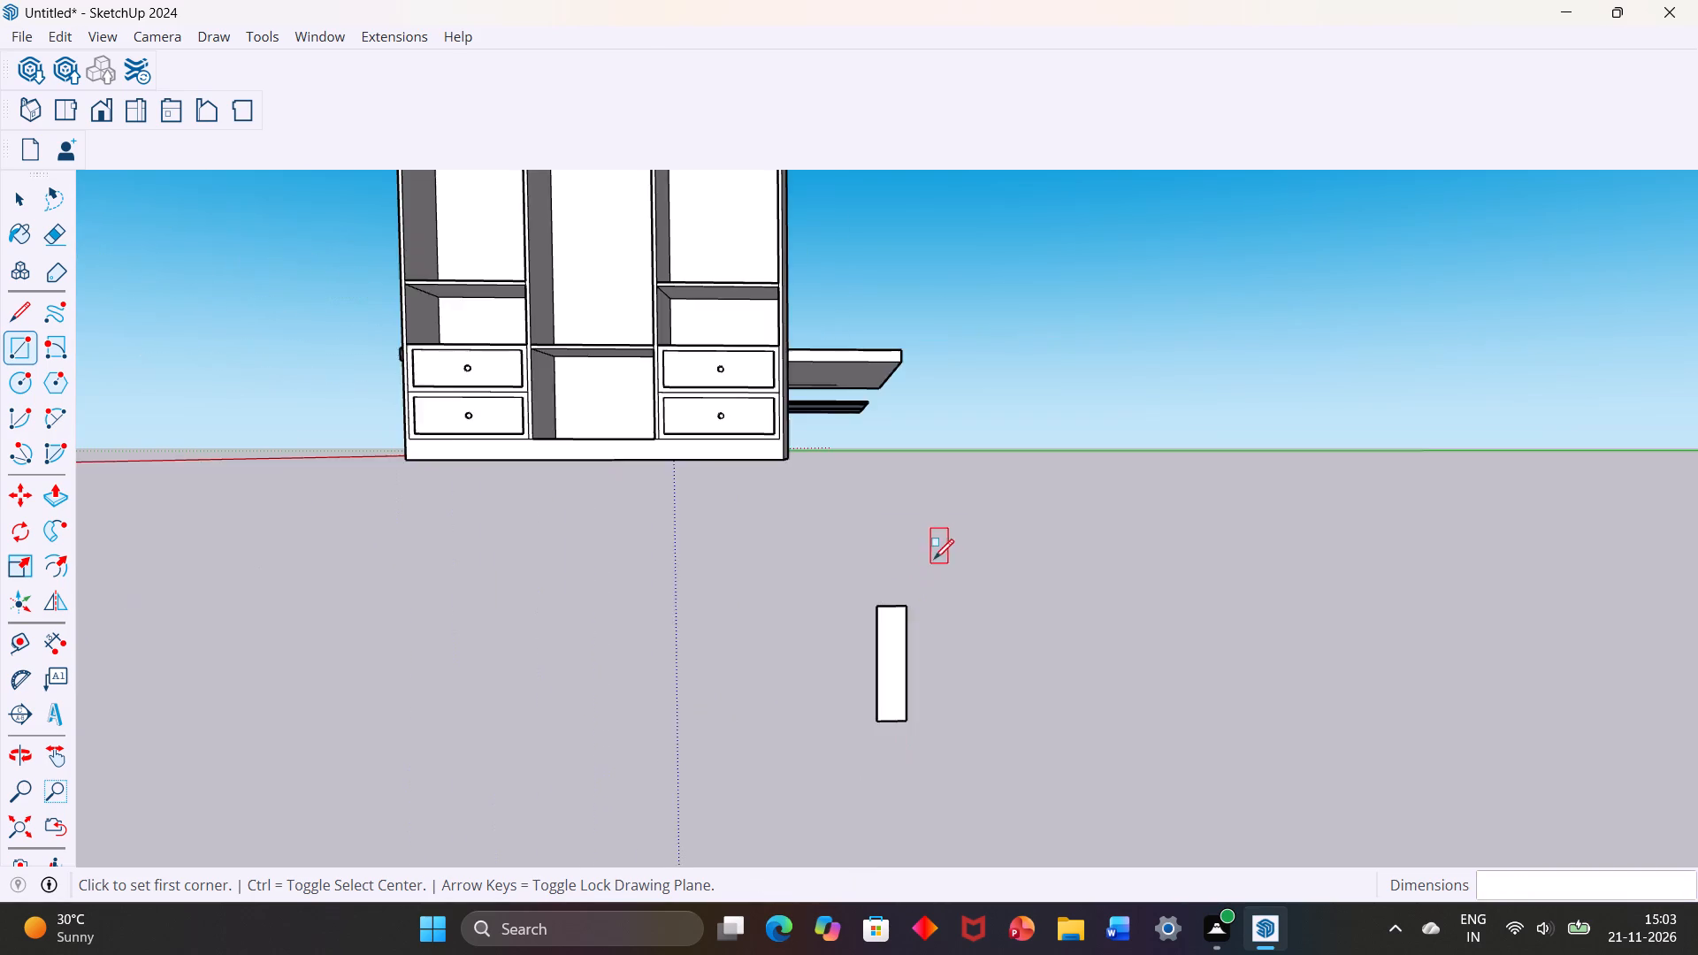
pyautogui.scroll(-4, 934, 559)
pyautogui.scroll(3, 881, 642)
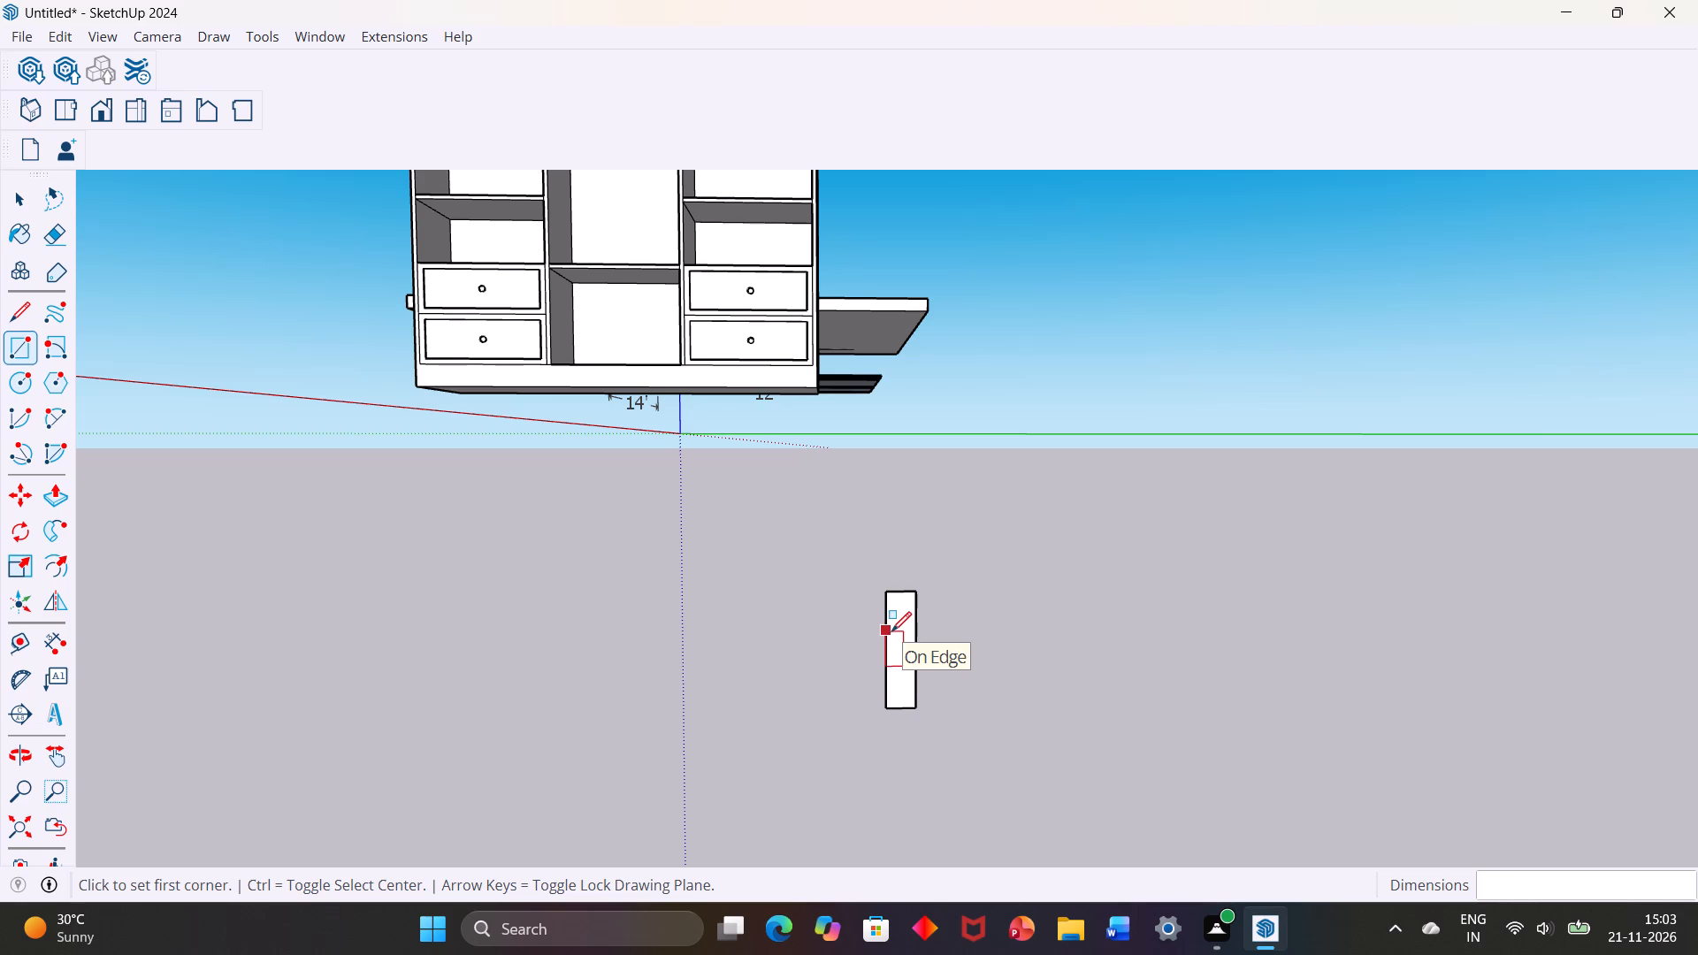
pyautogui.press('space')
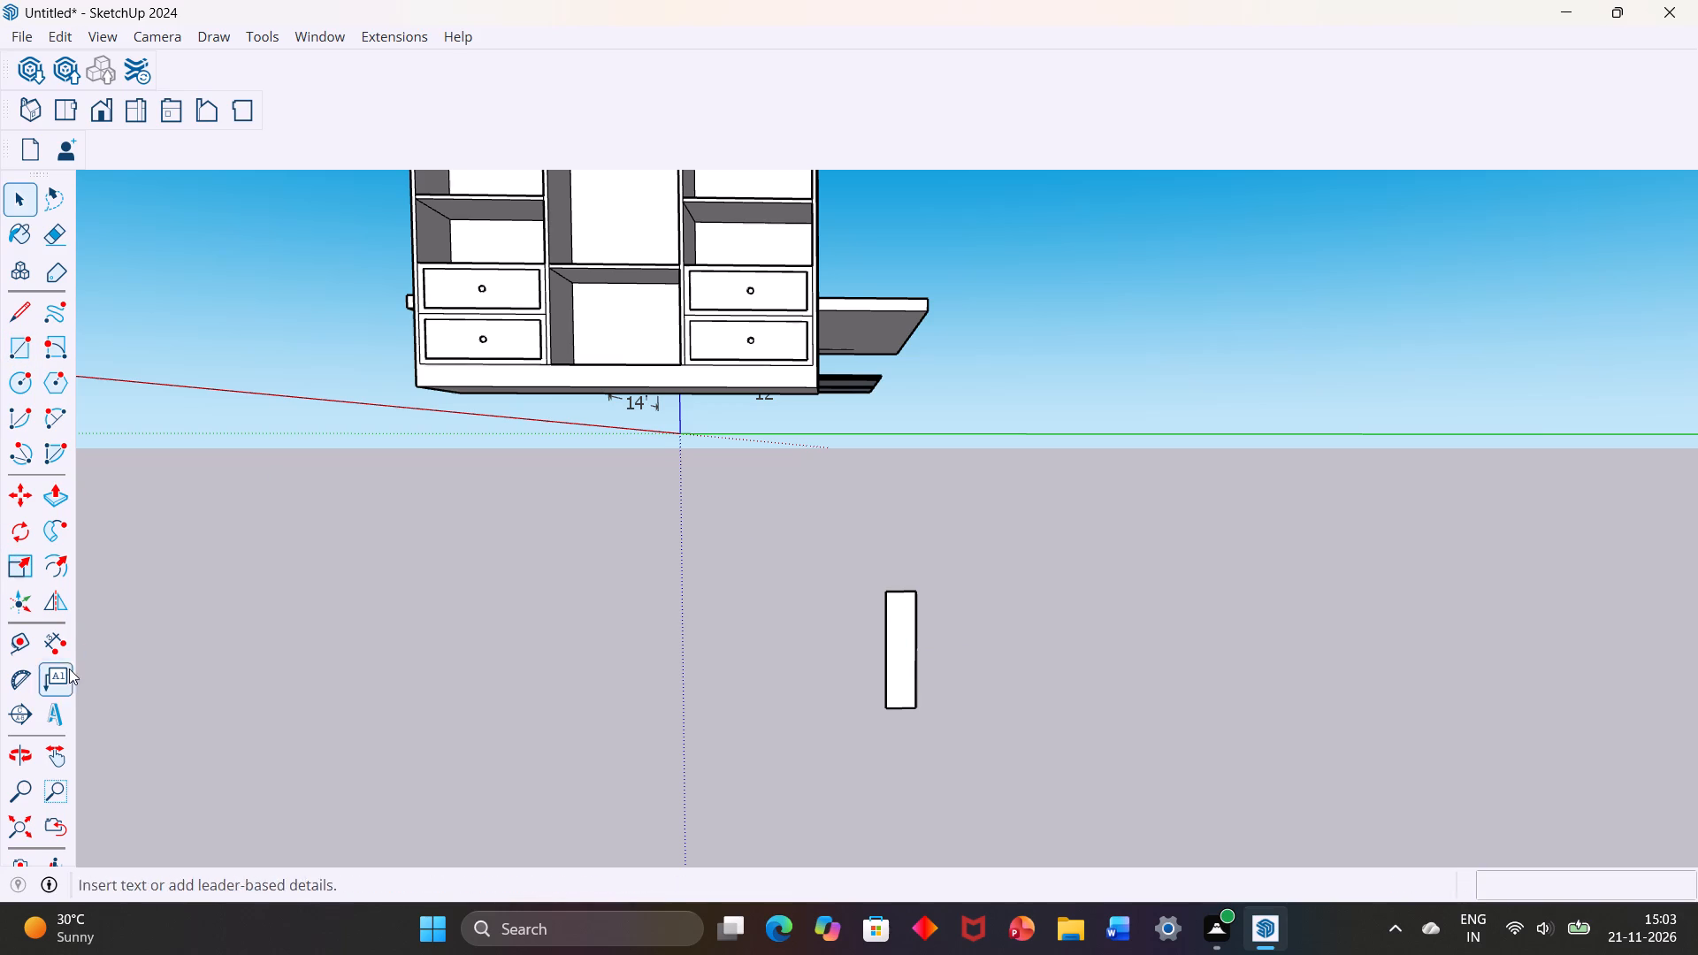
# Check the width of the new rectangle's bottom edge with a trial dimension.
pyautogui.click(60, 647)
pyautogui.scroll(3, 954, 762)
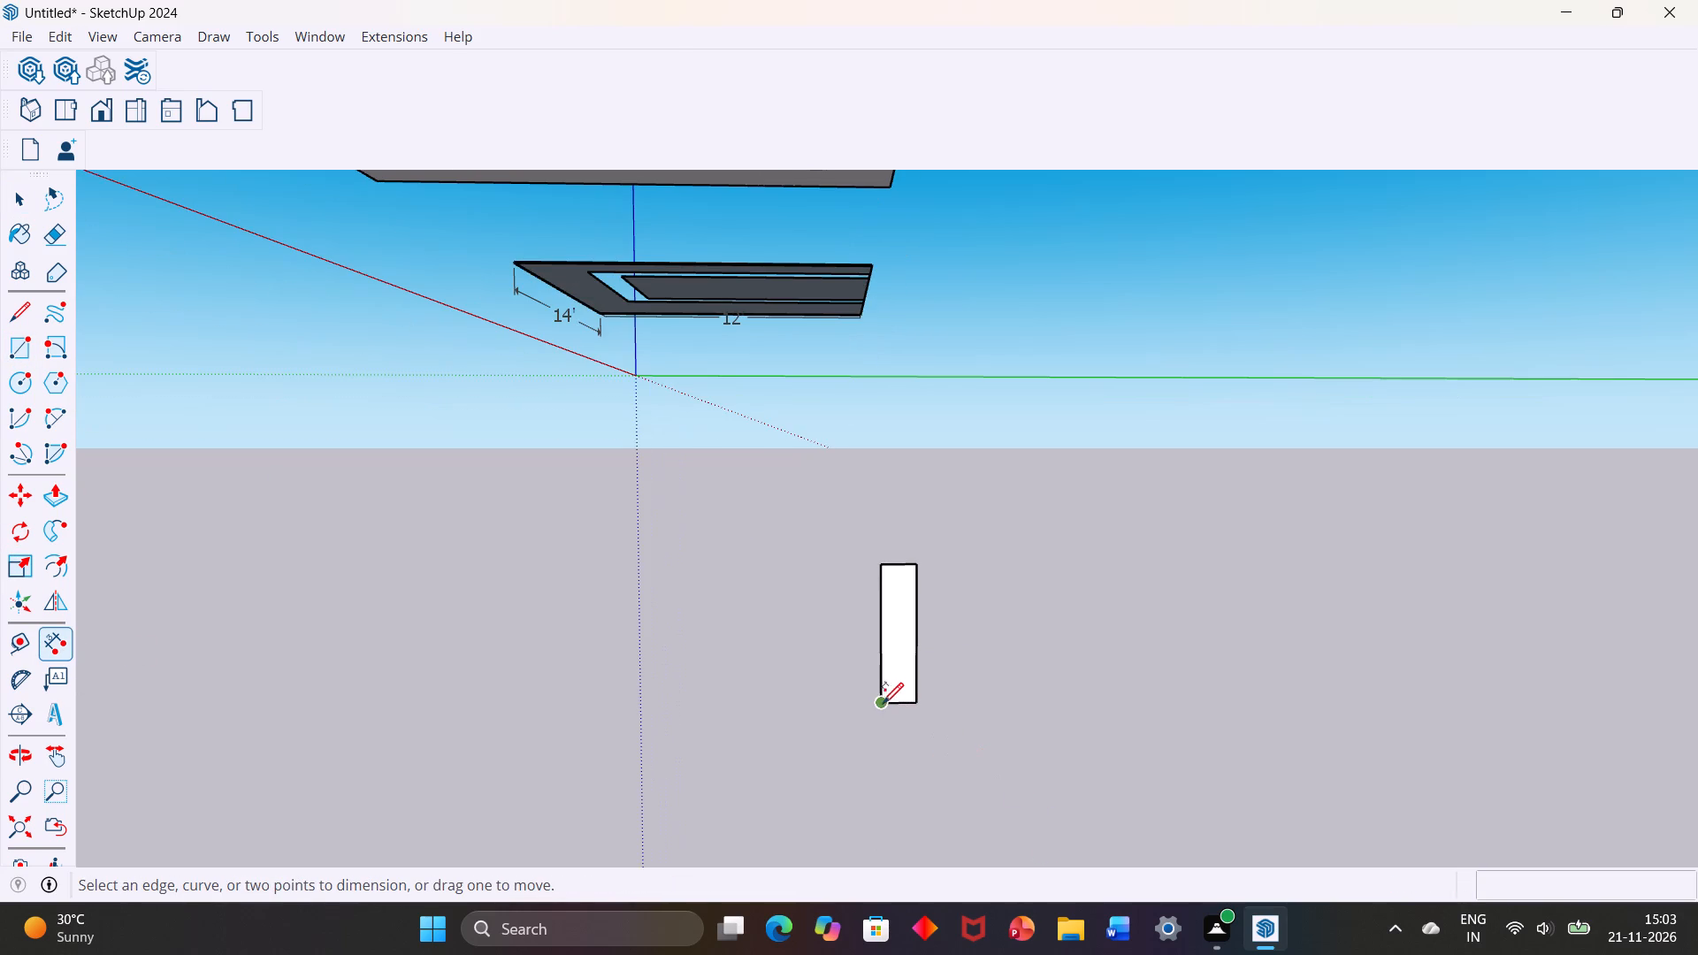
pyautogui.click(880, 702)
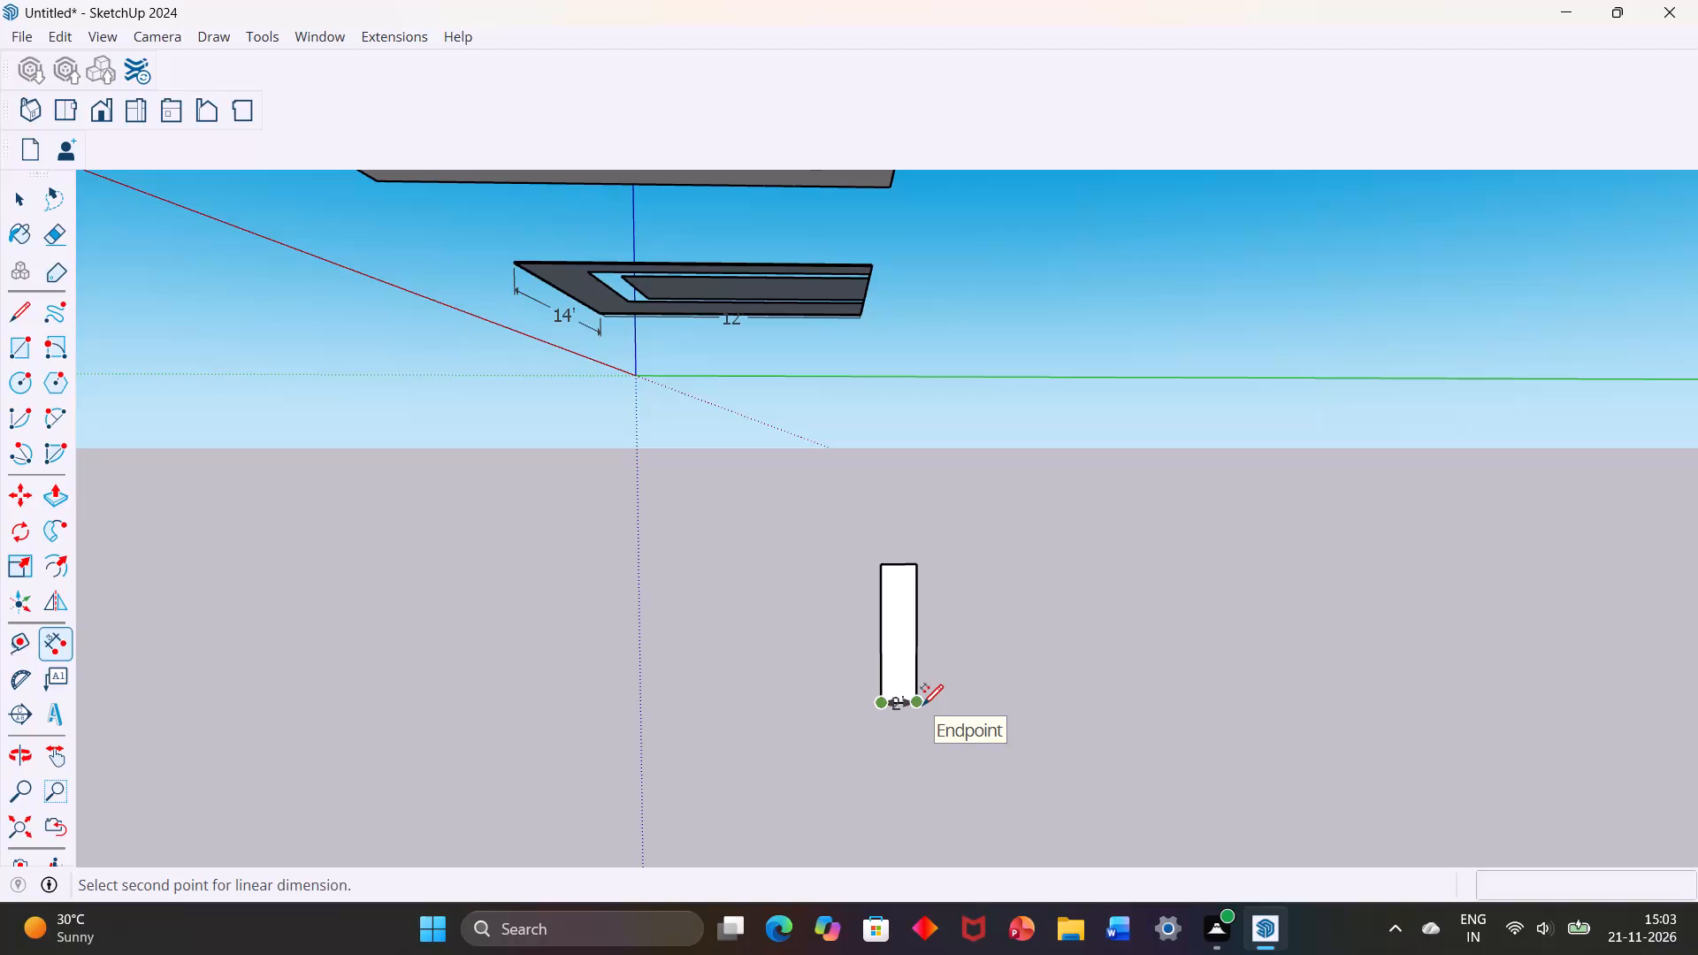
pyautogui.press('space')
# Push/Pull the new rectangle to a thickness of 0.75".
pyautogui.scroll(-6, 889, 639)
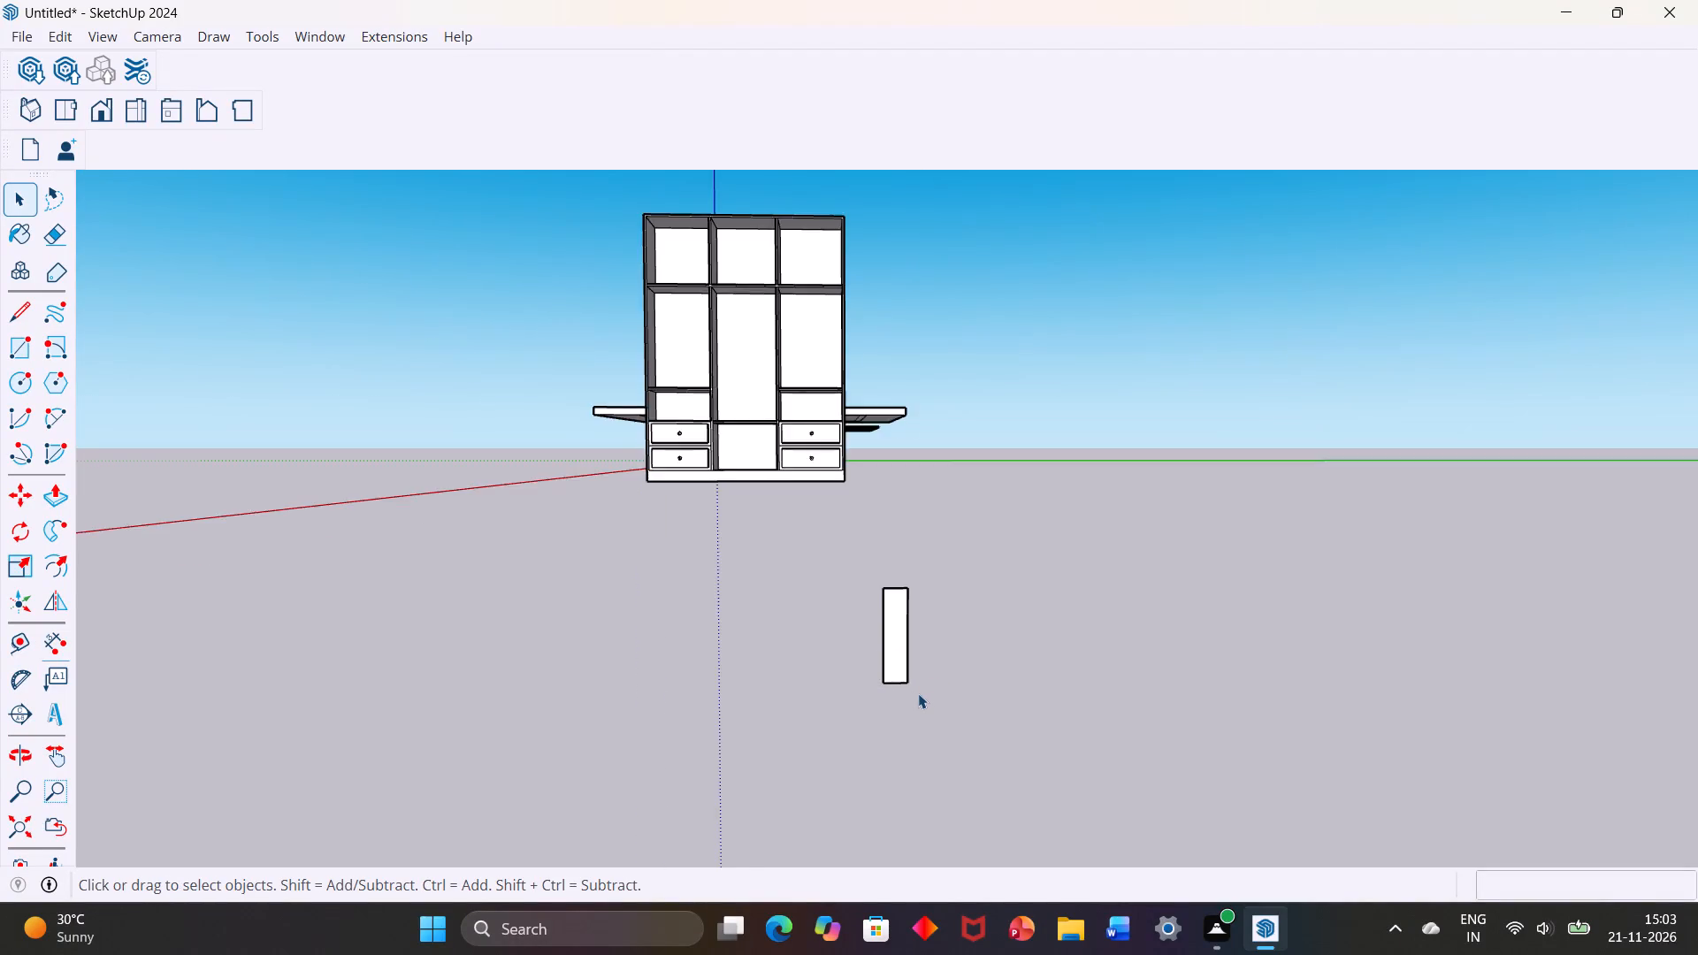
pyautogui.scroll(-2, 918, 693)
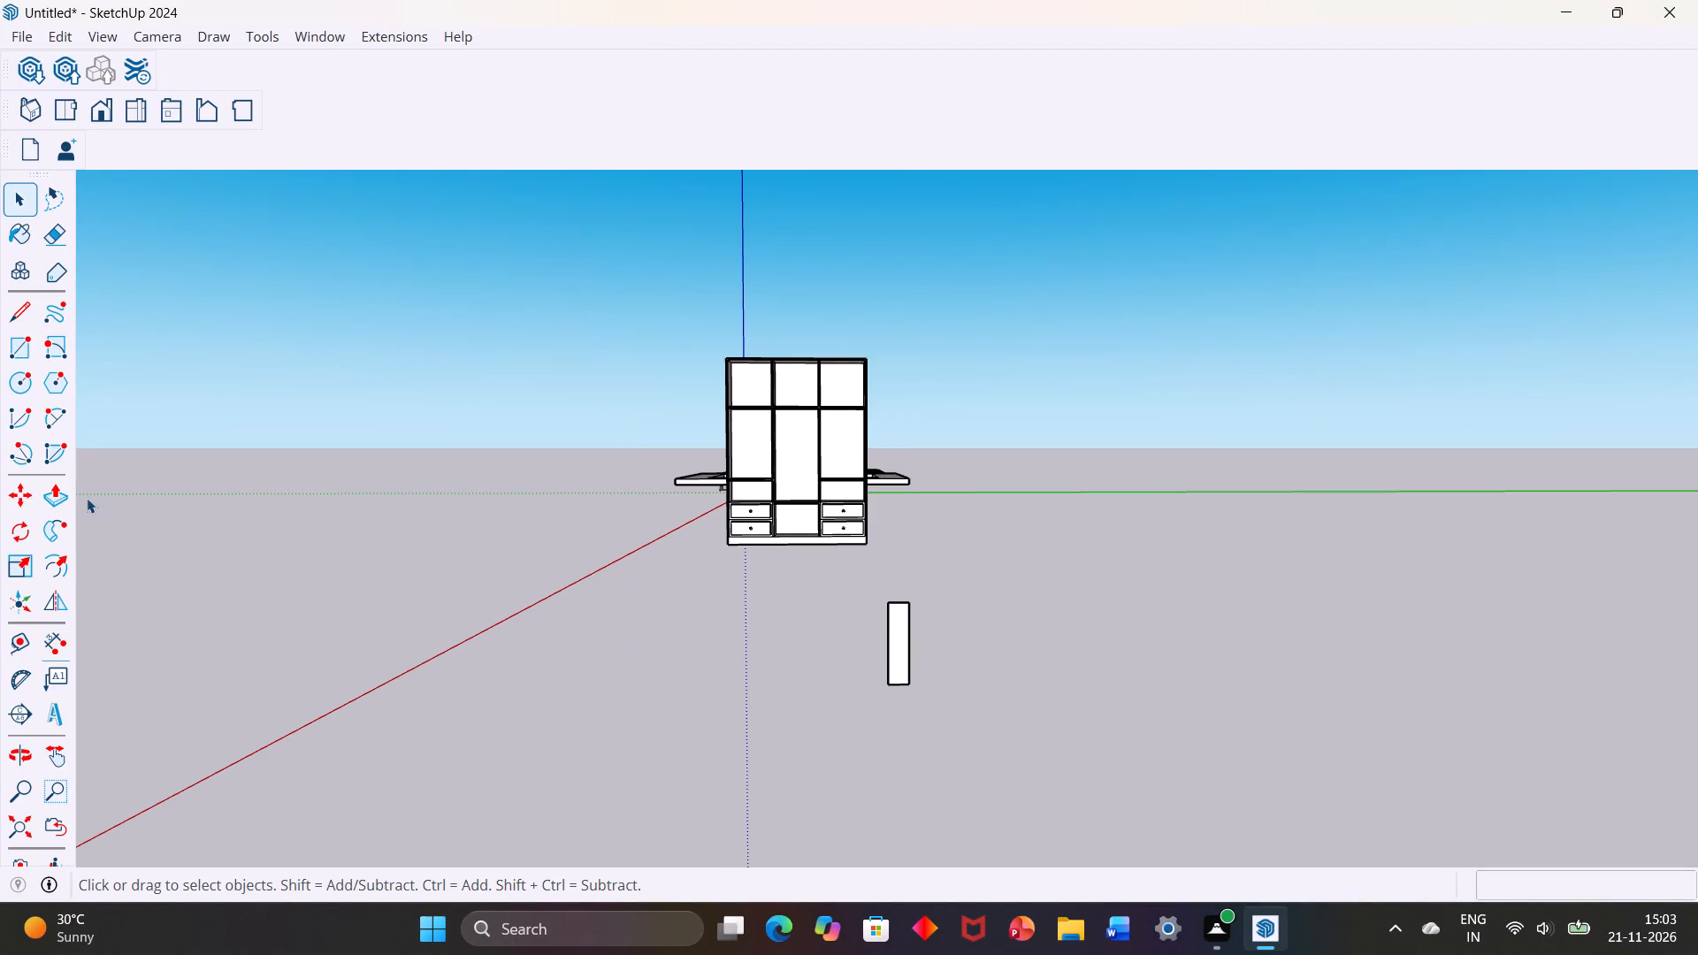
pyautogui.click(64, 495)
pyautogui.click(900, 637)
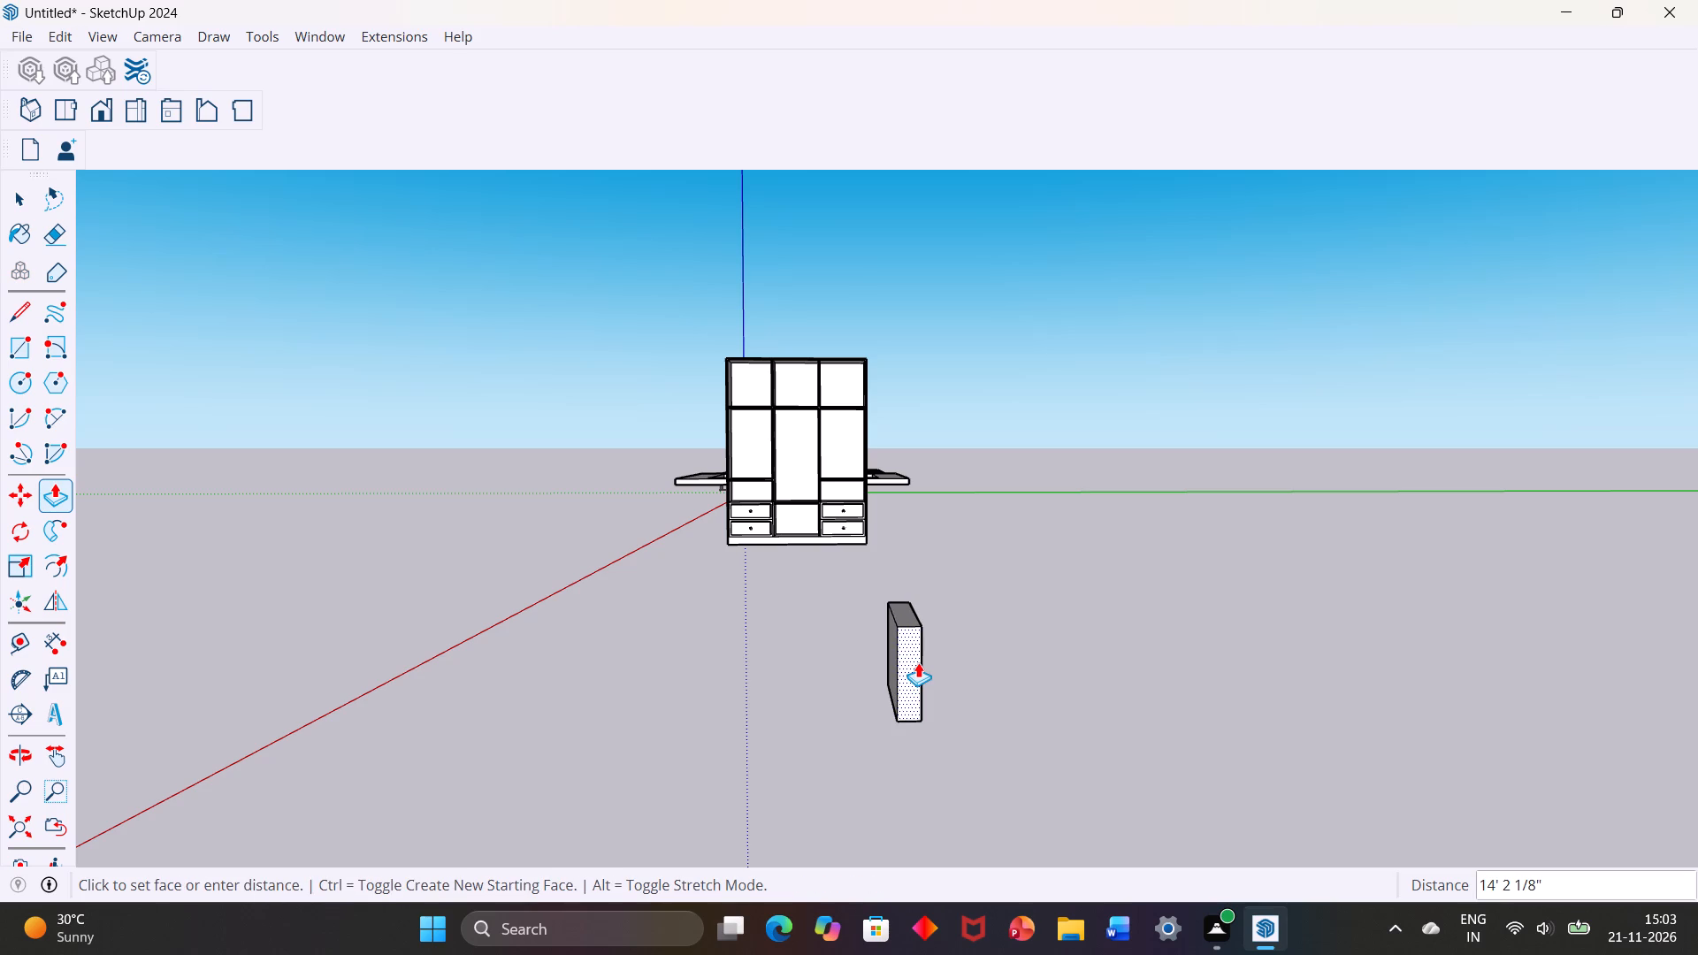
pyautogui.write('0.75')
pyautogui.press('Return')
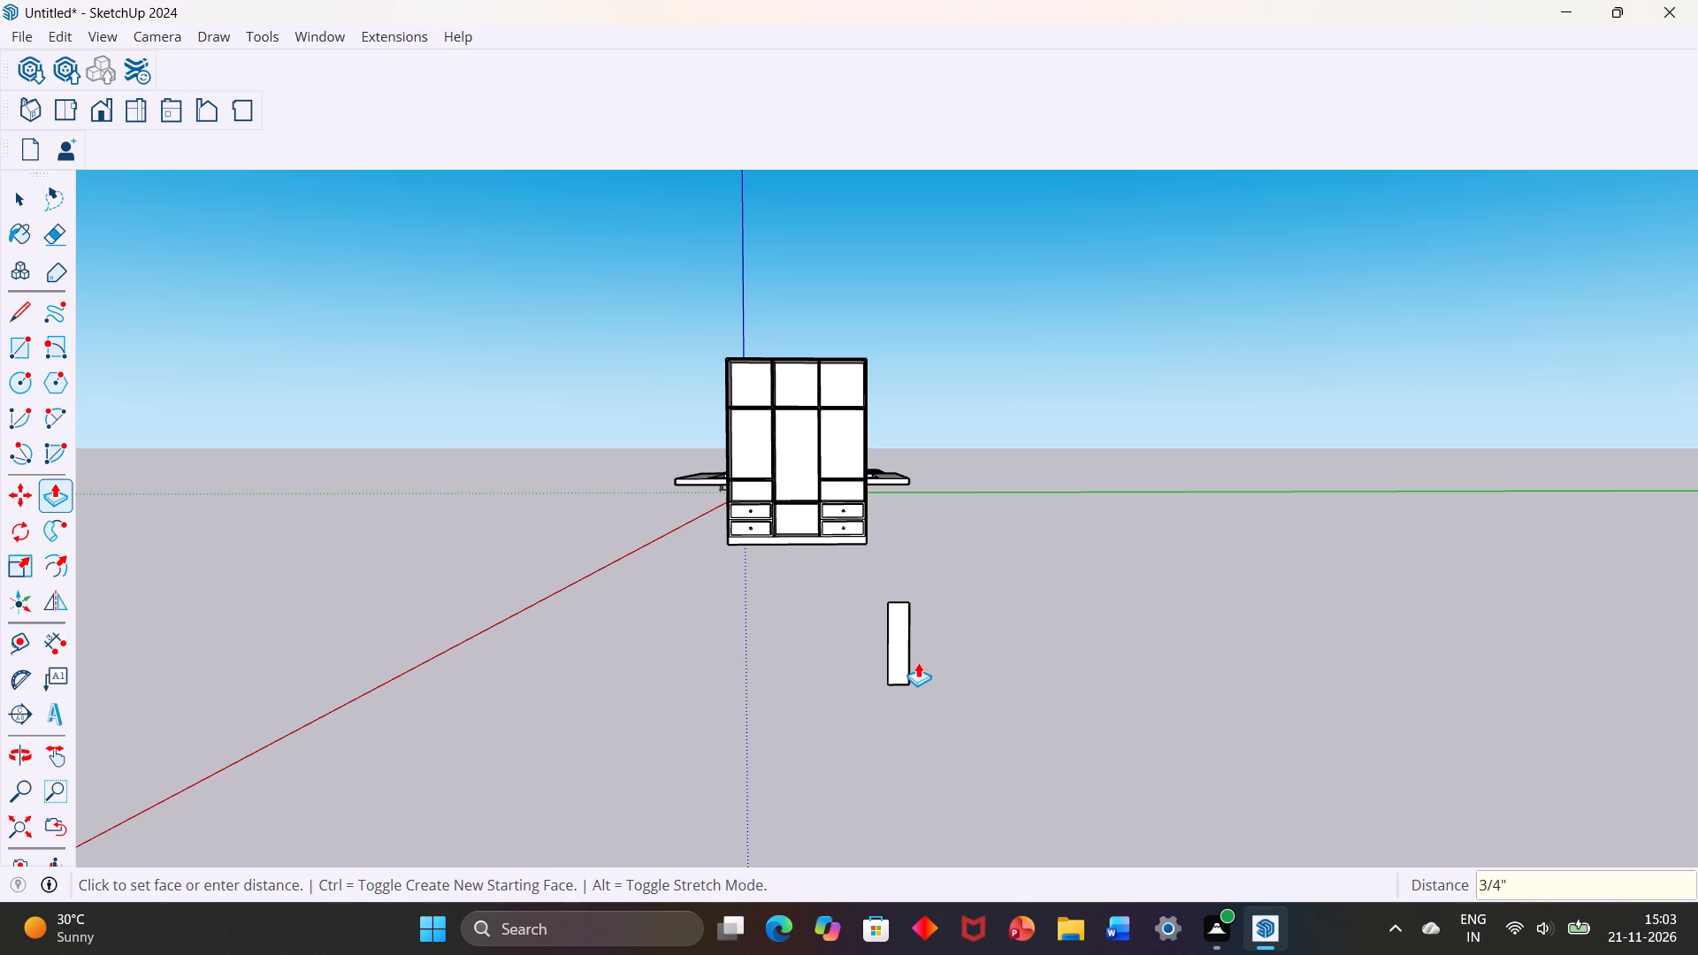
pyautogui.press('space')
# Offset the outline of the panel's front face 1" inward.
pyautogui.scroll(4, 864, 639)
pyautogui.click(907, 638)
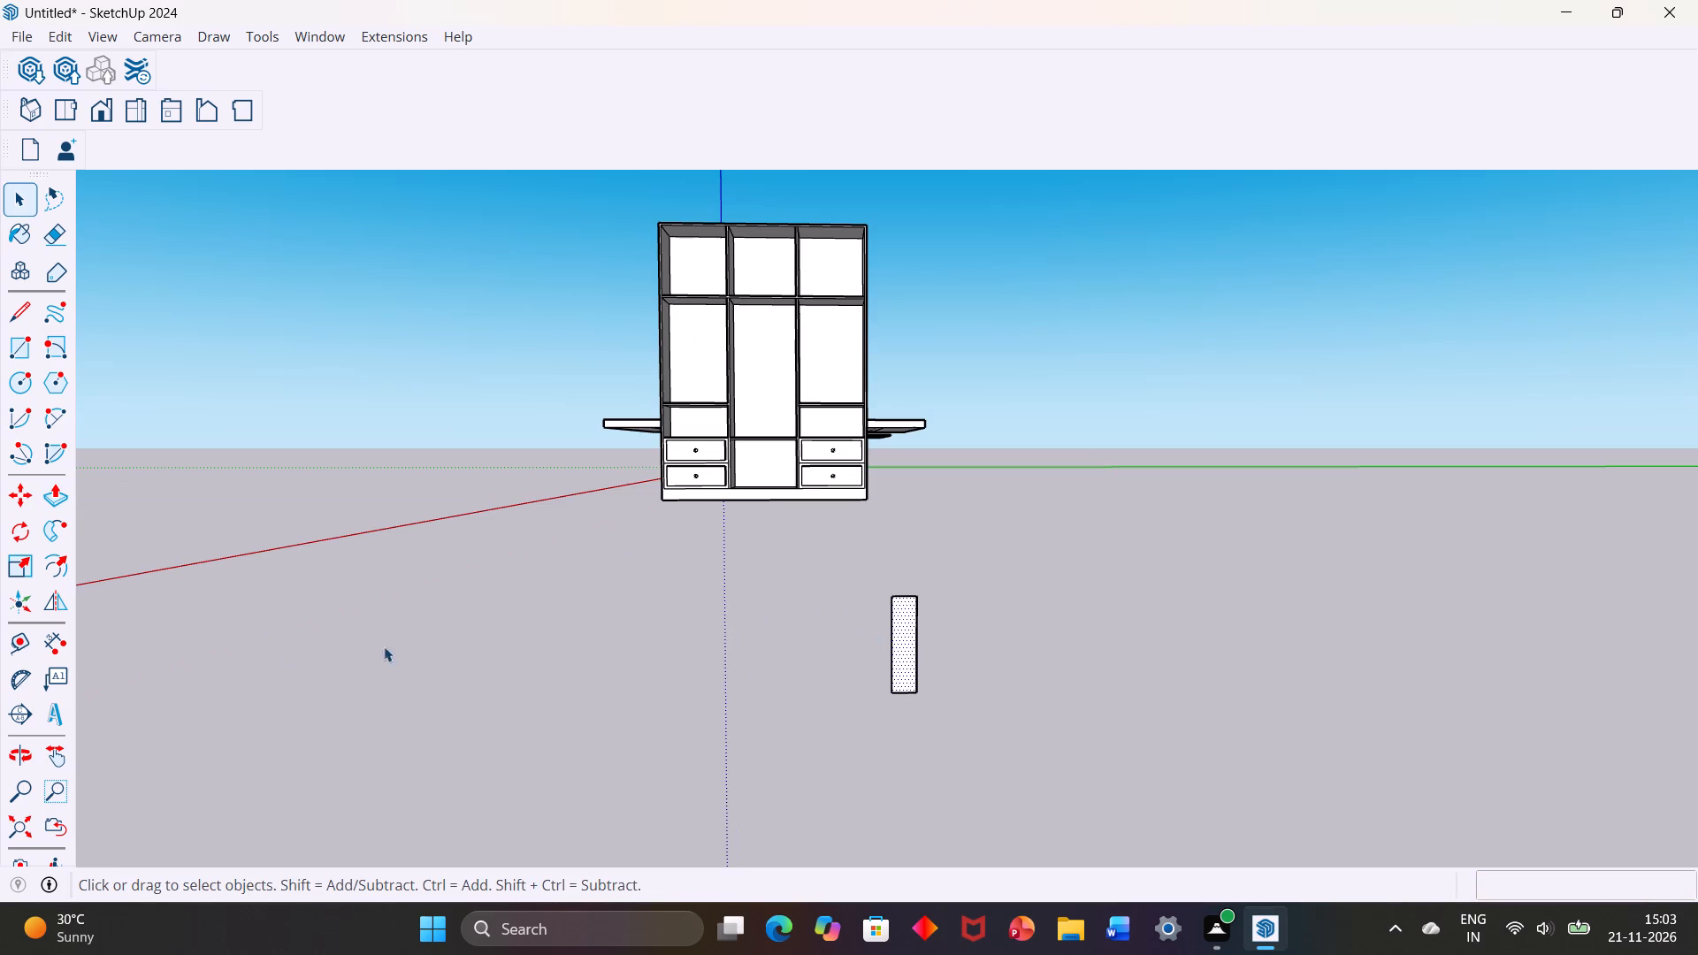
pyautogui.click(56, 567)
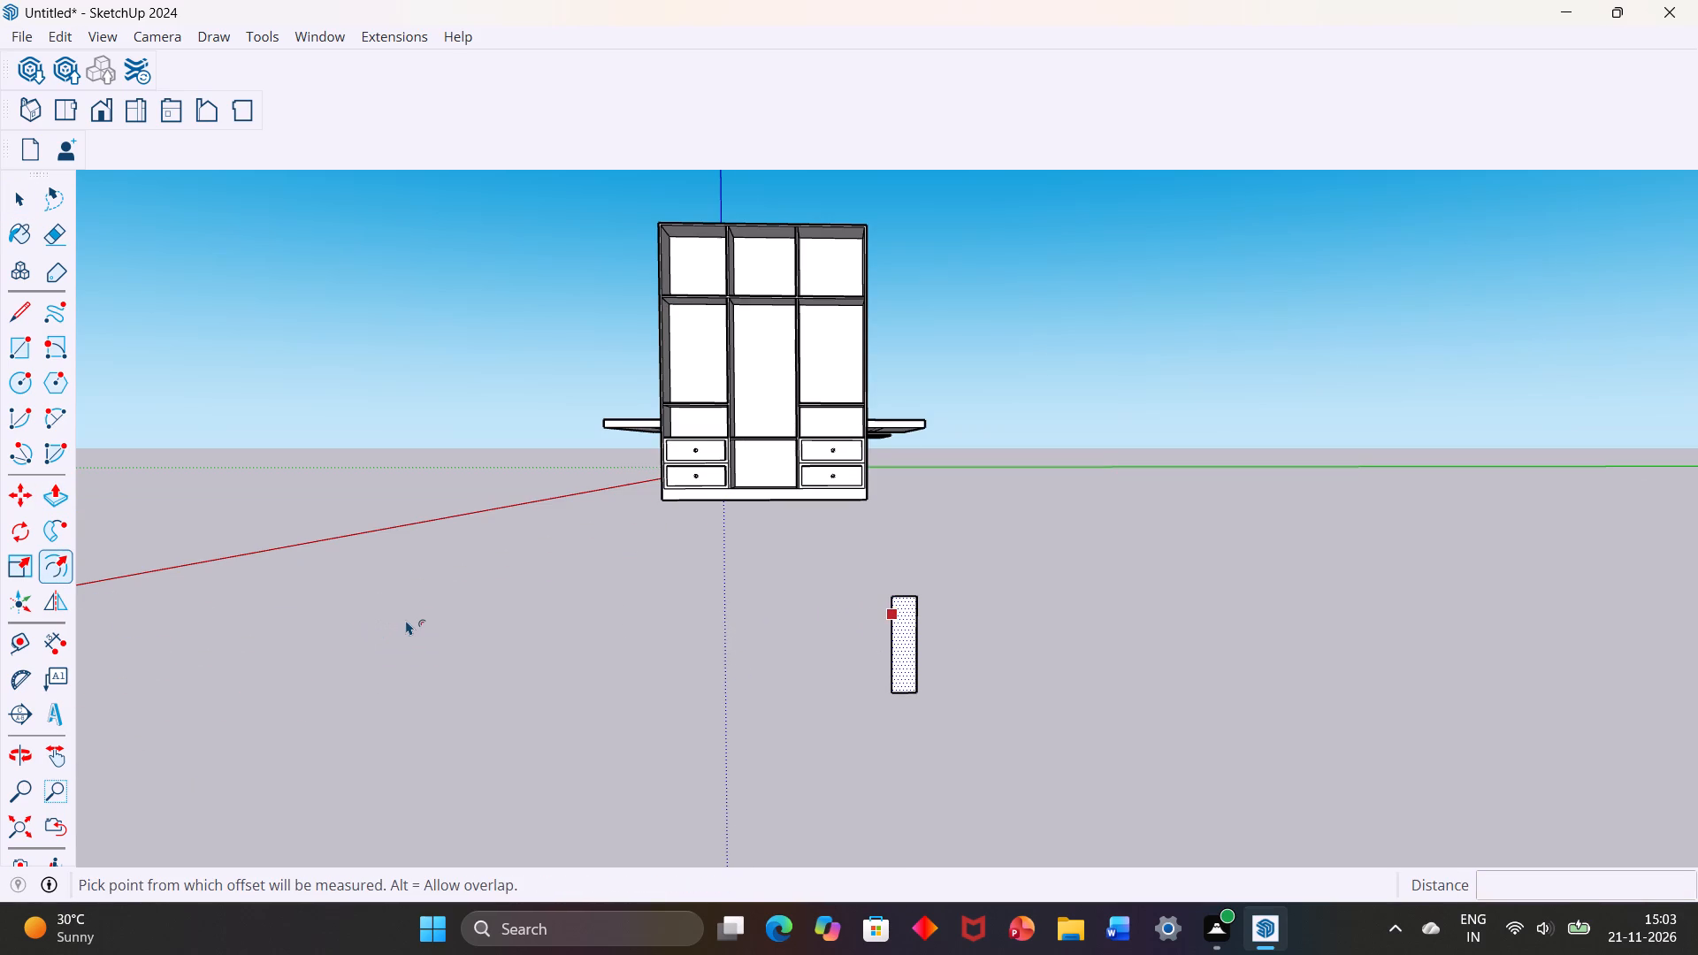
pyautogui.scroll(3, 893, 601)
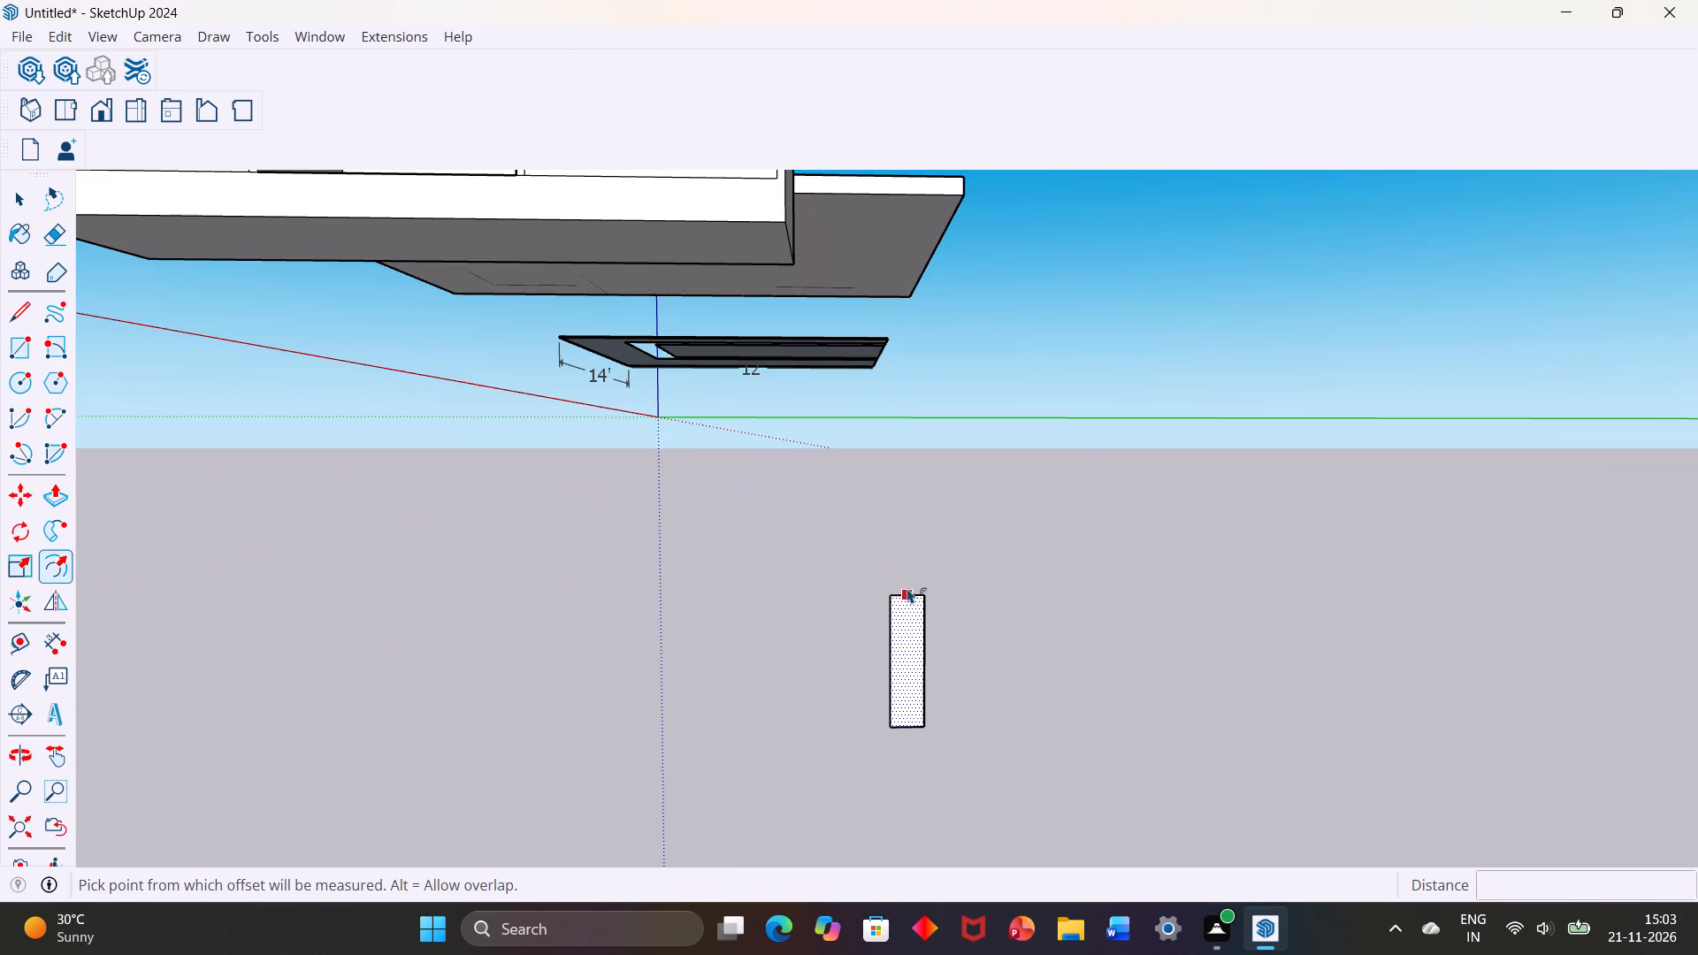
pyautogui.click(909, 594)
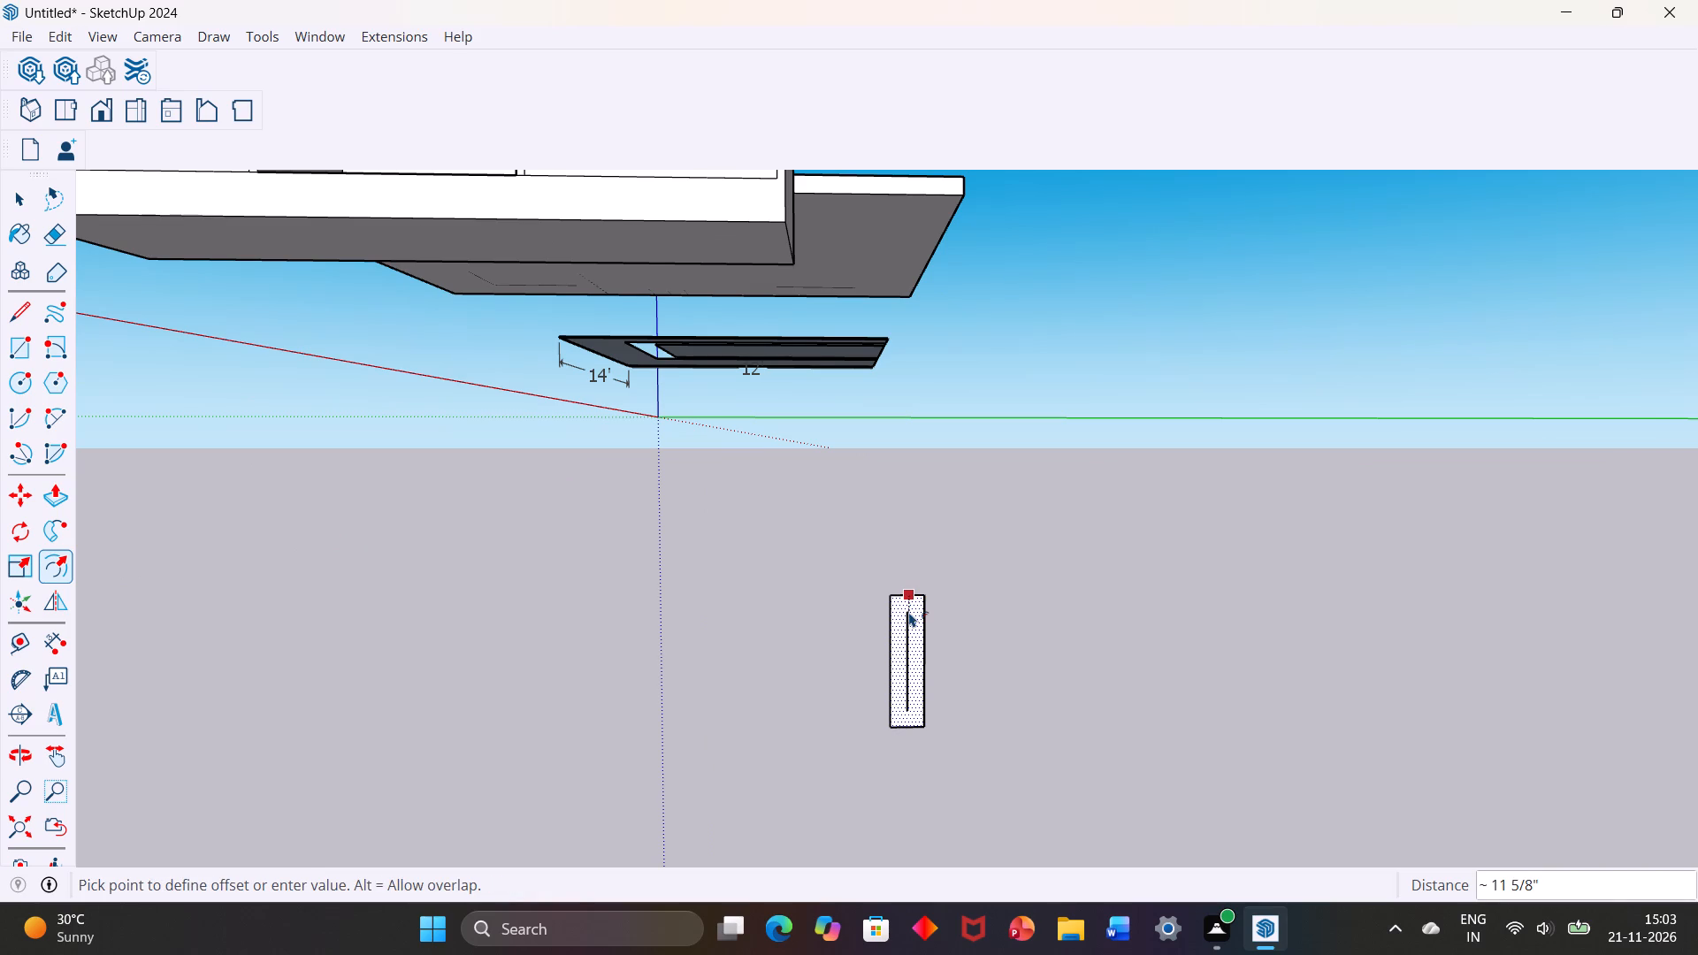
pyautogui.press('1')
pyautogui.press('Return')
pyautogui.scroll(3, 902, 626)
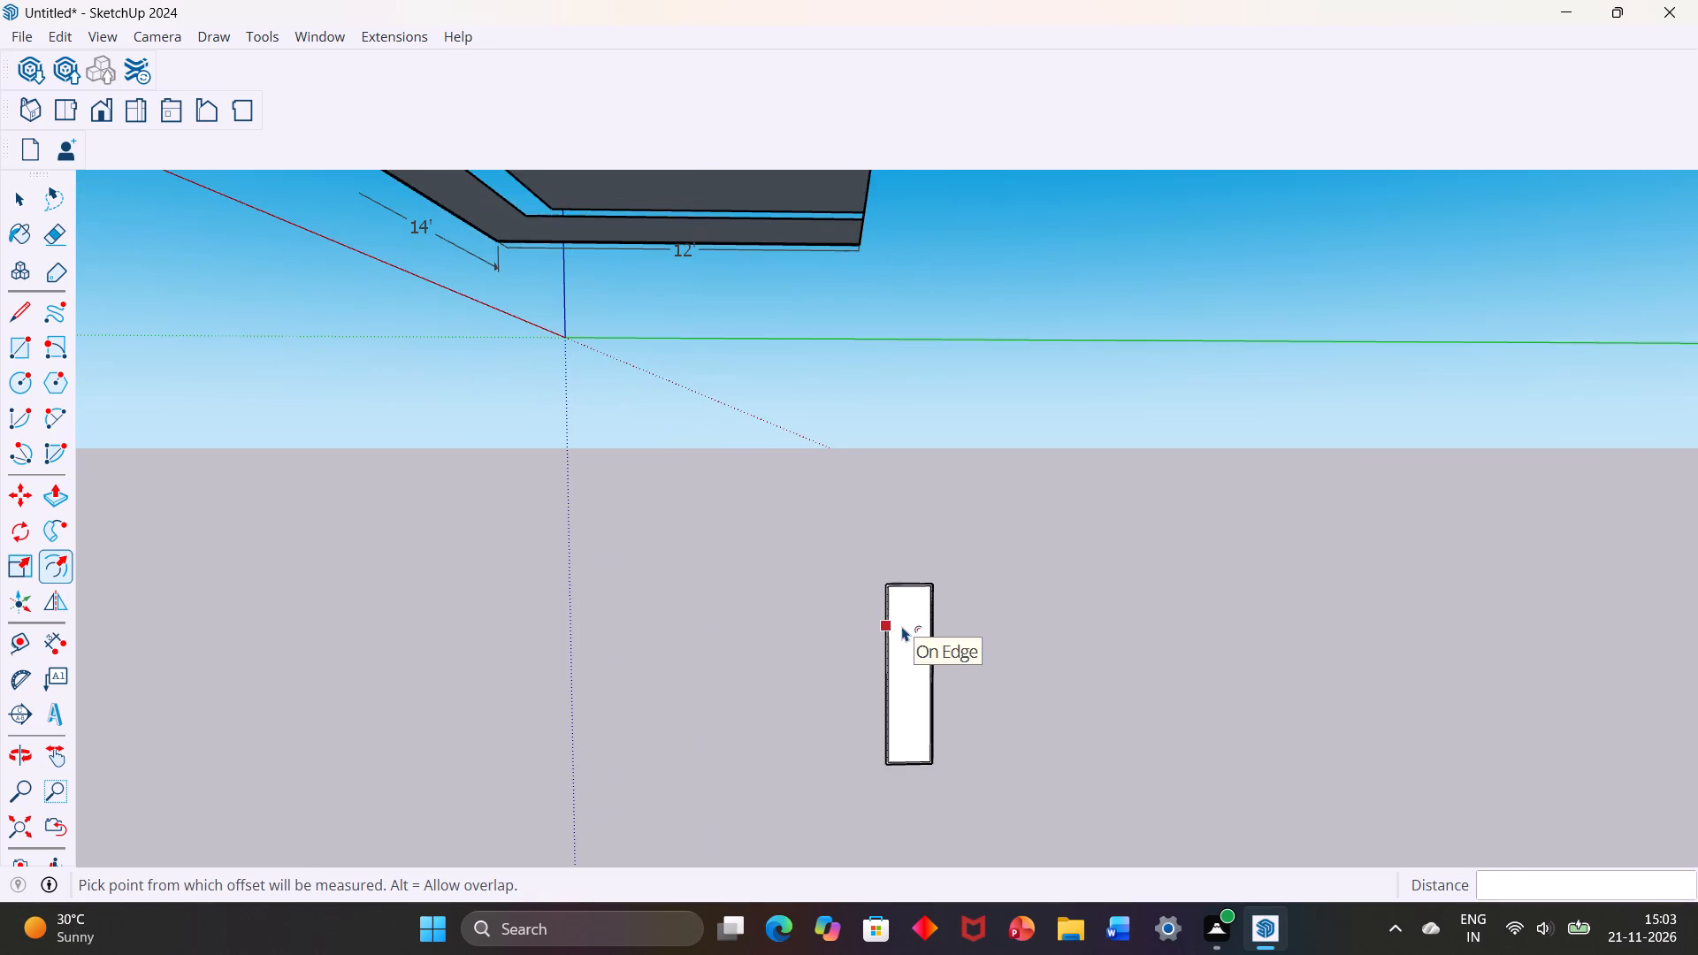
pyautogui.scroll(-5, 893, 616)
pyautogui.press('space')
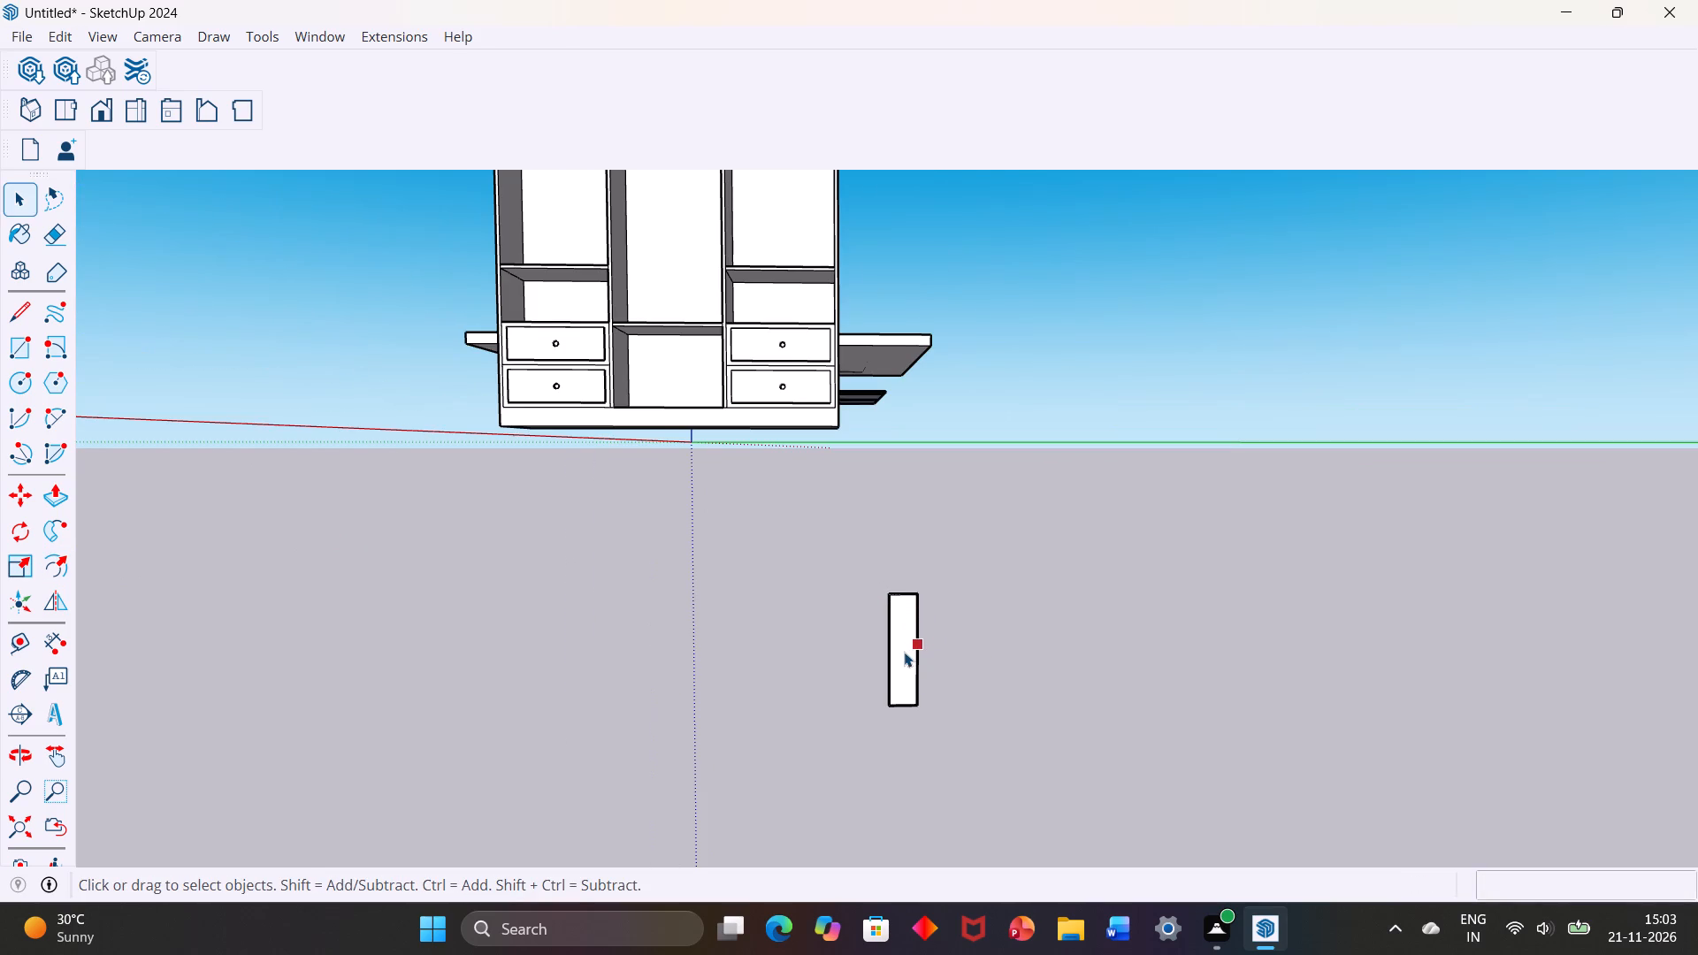
# Offset the panel's inner face outline another 2" inward to form a second border.
pyautogui.scroll(-1, 901, 656)
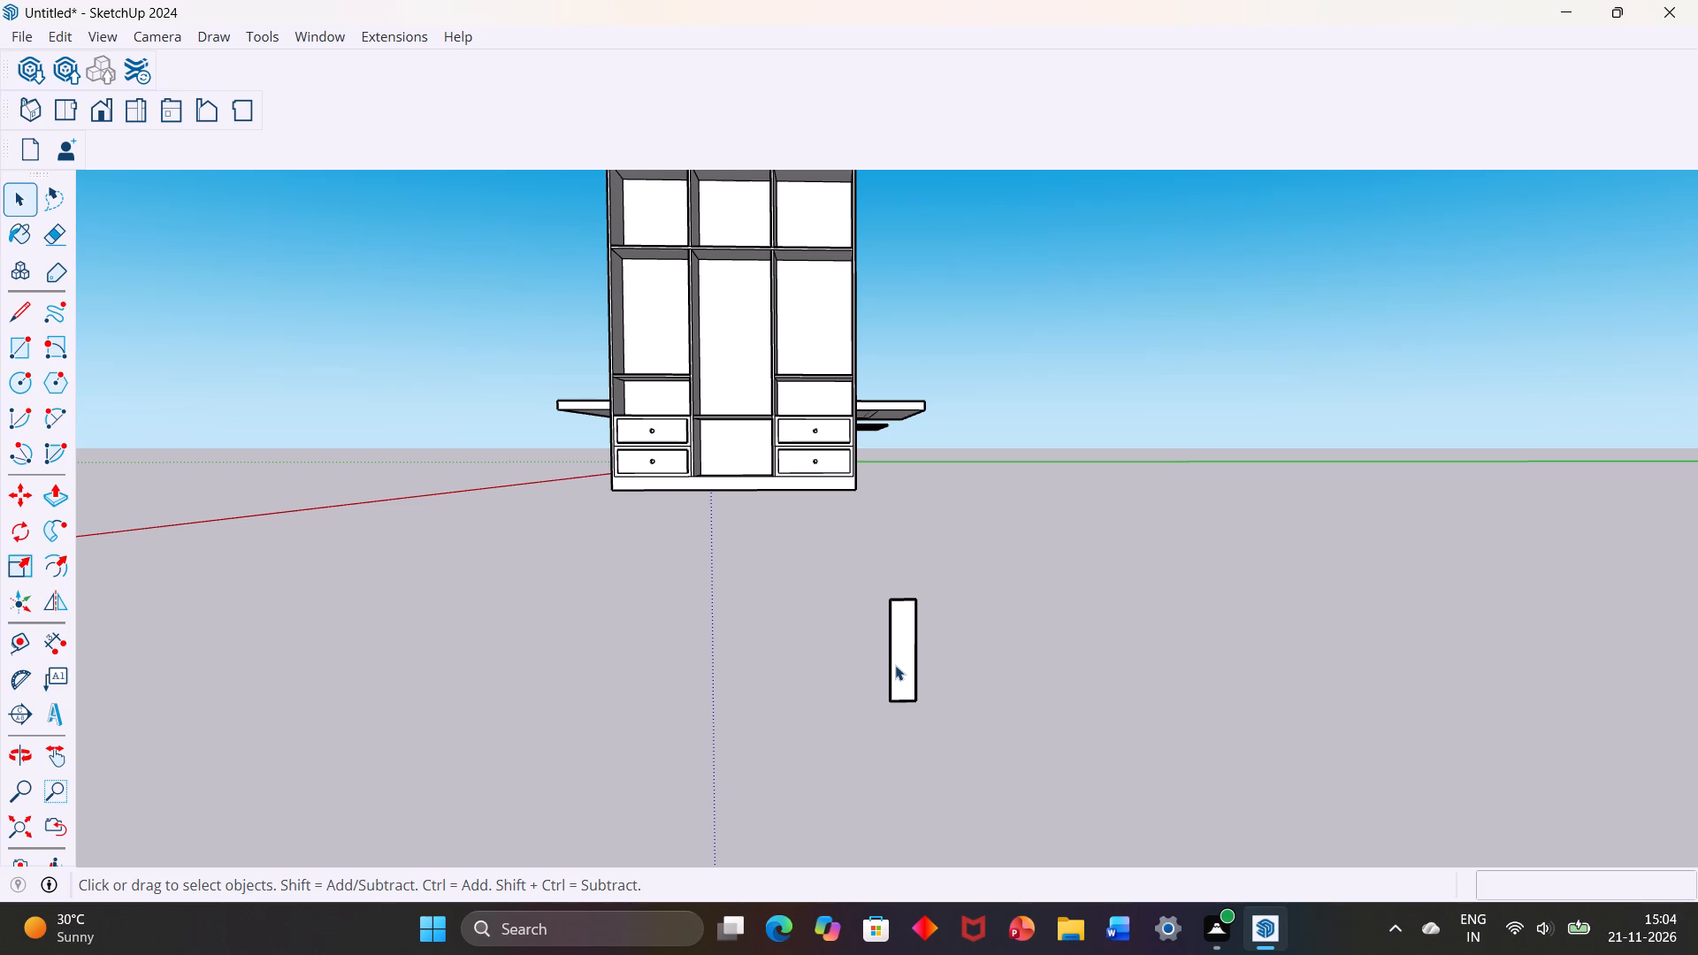
pyautogui.scroll(4, 905, 662)
pyautogui.click(901, 657)
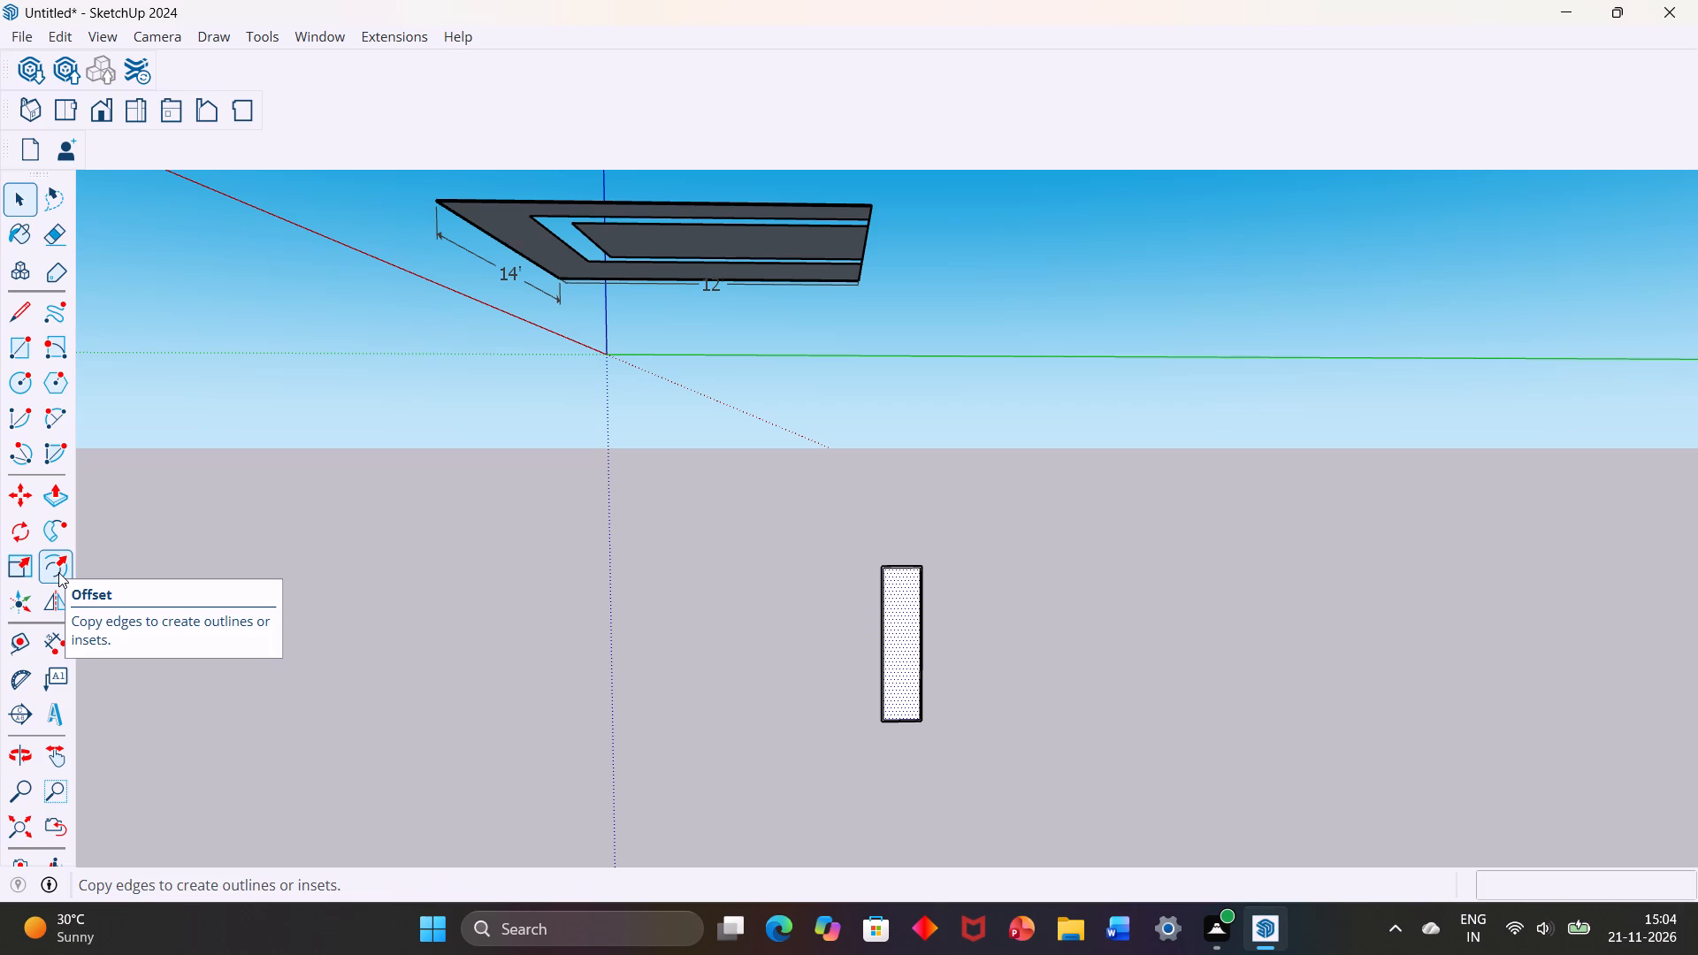
pyautogui.click(58, 564)
pyautogui.scroll(2, 716, 563)
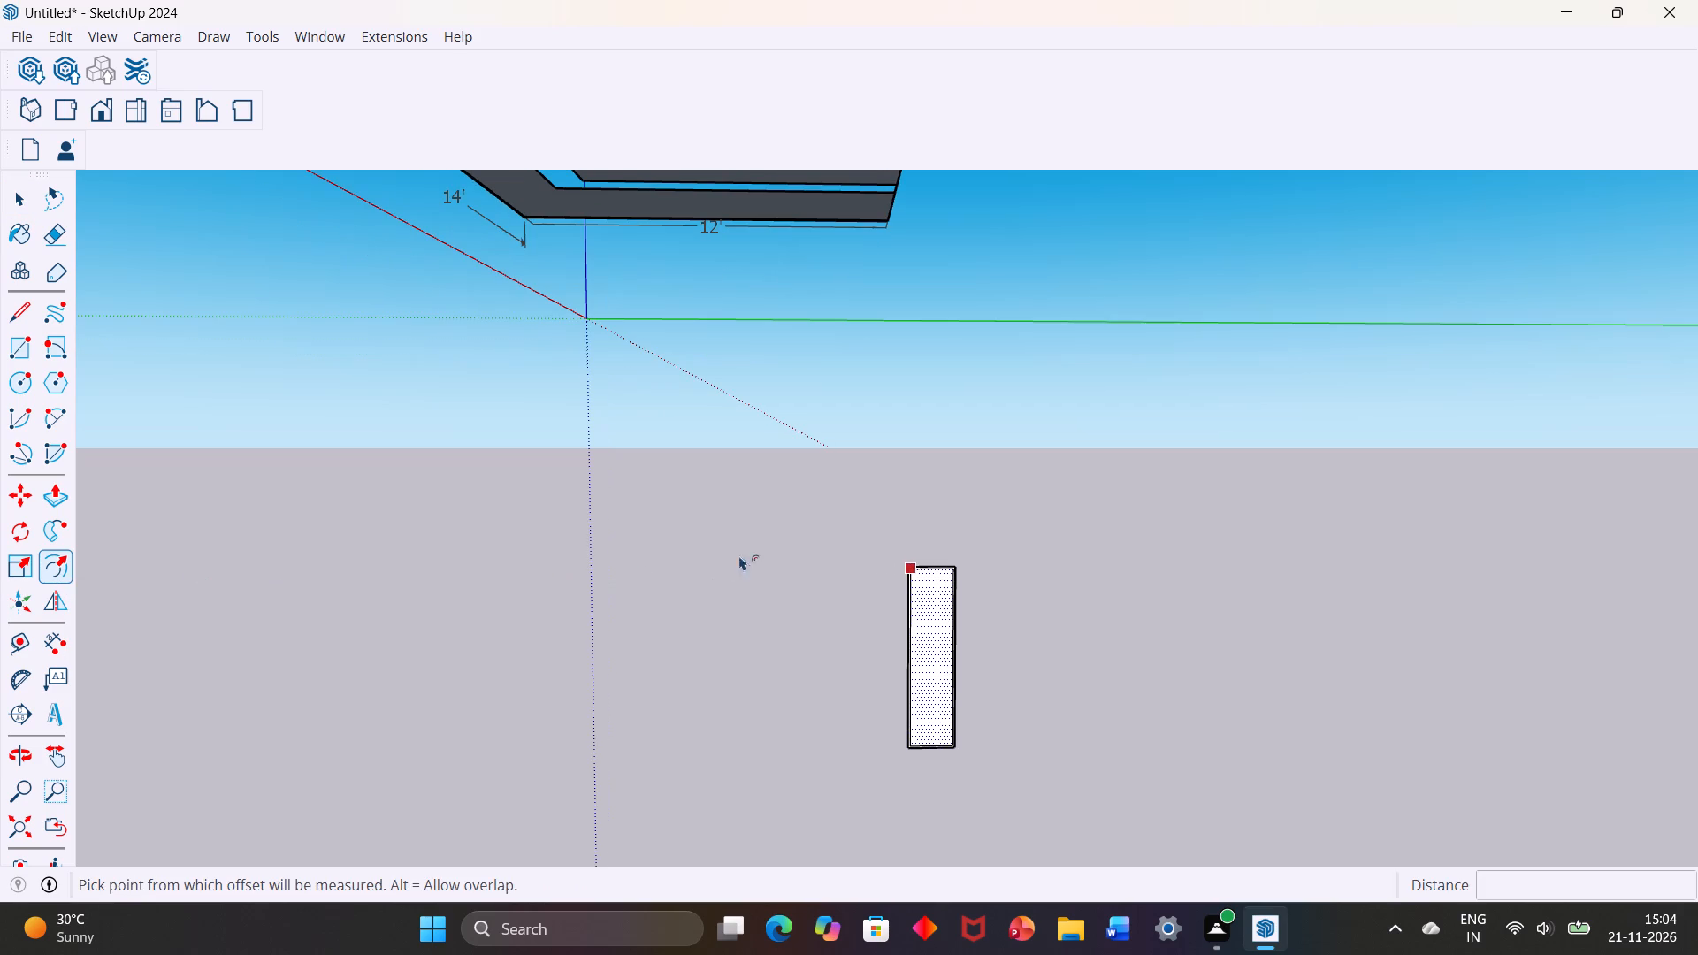
pyautogui.click(929, 574)
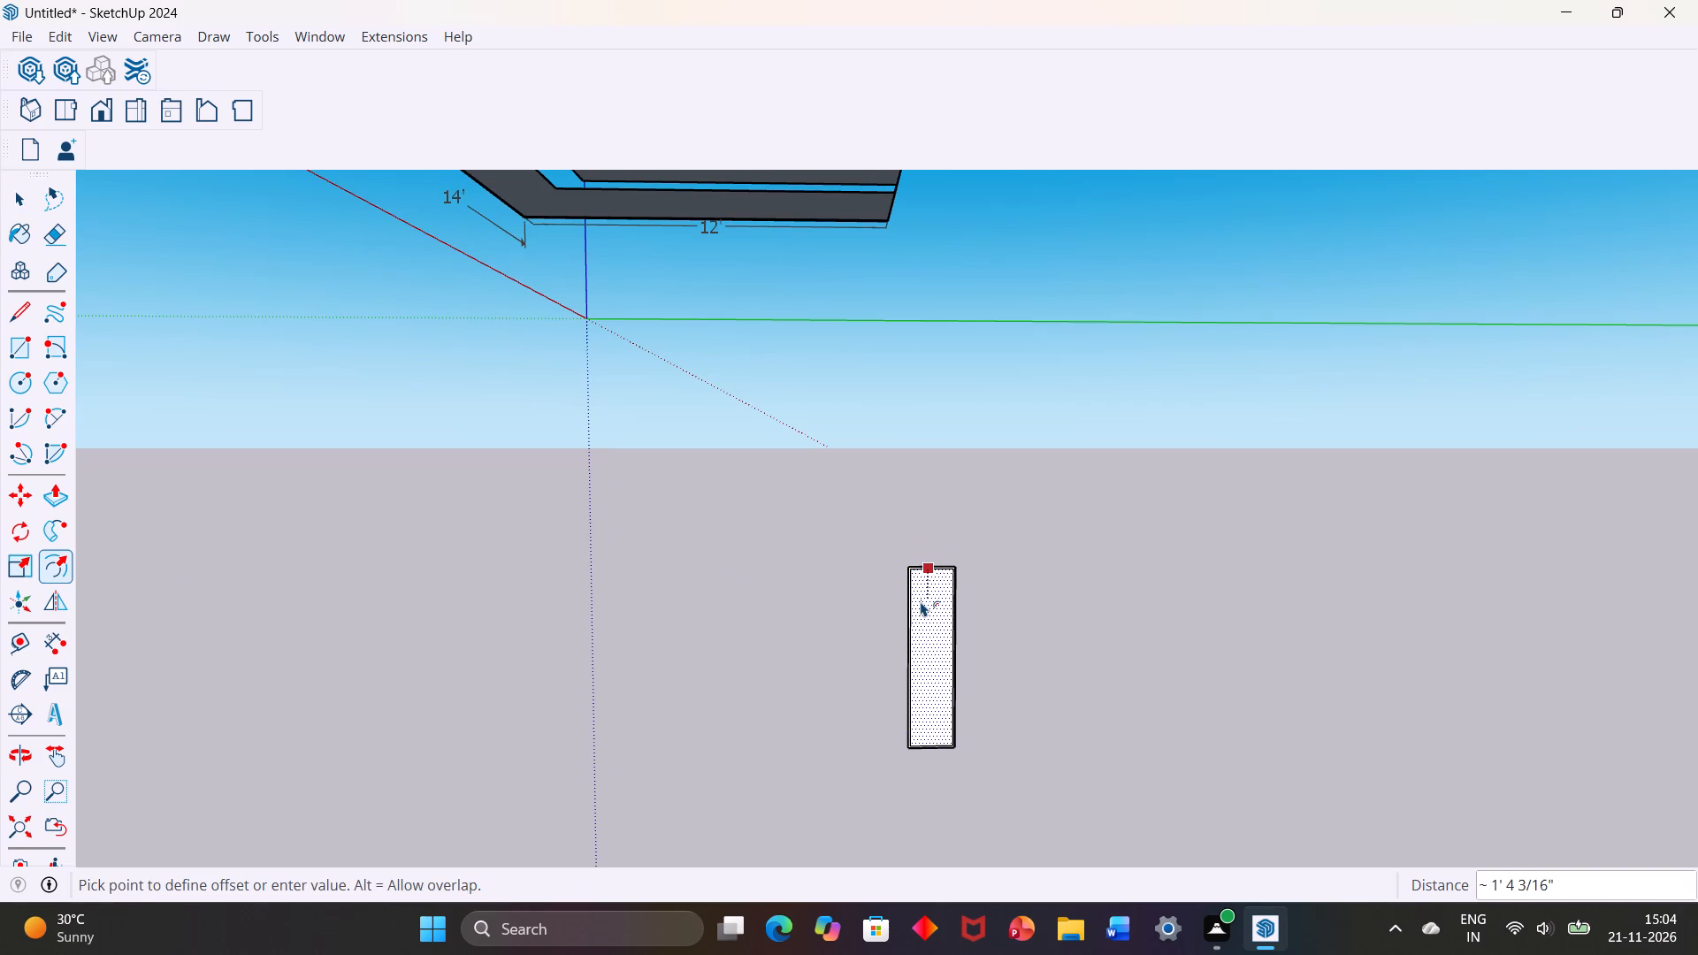
pyautogui.press('2')
pyautogui.press('Return')
pyautogui.scroll(2, 927, 606)
pyautogui.press('space')
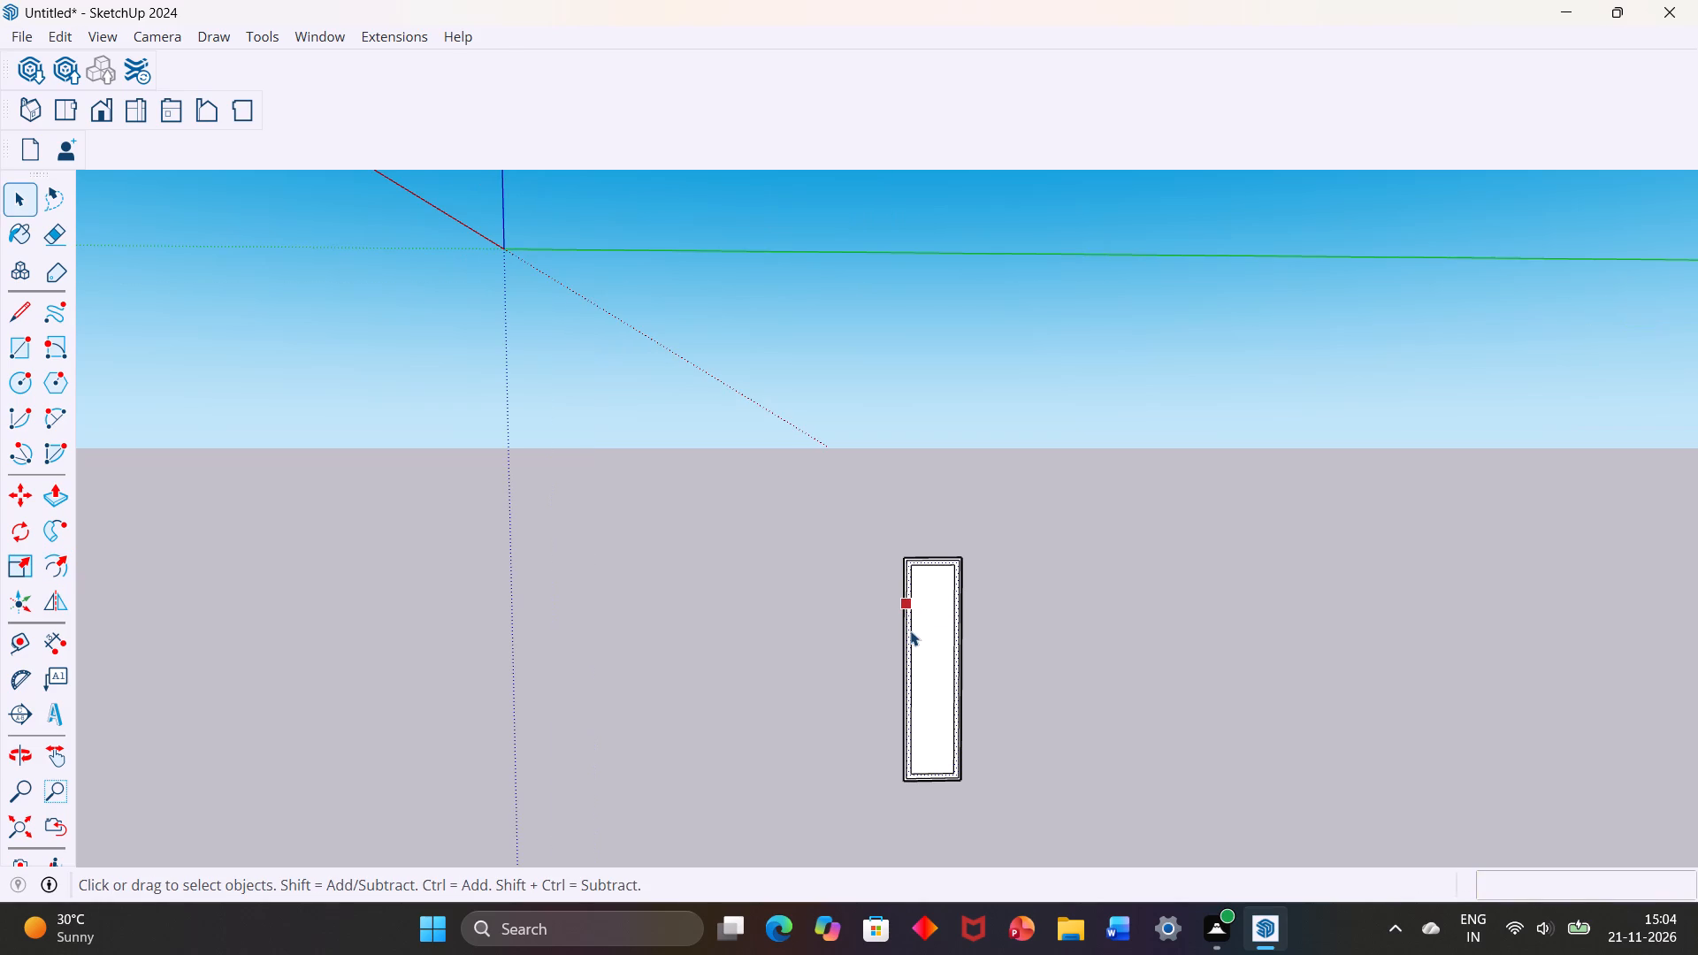
# Place a horizontal guide 3'3" above the panel's outer bottom edge.
pyautogui.scroll(-1, 863, 623)
pyautogui.scroll(4, 879, 600)
pyautogui.scroll(-6, 891, 607)
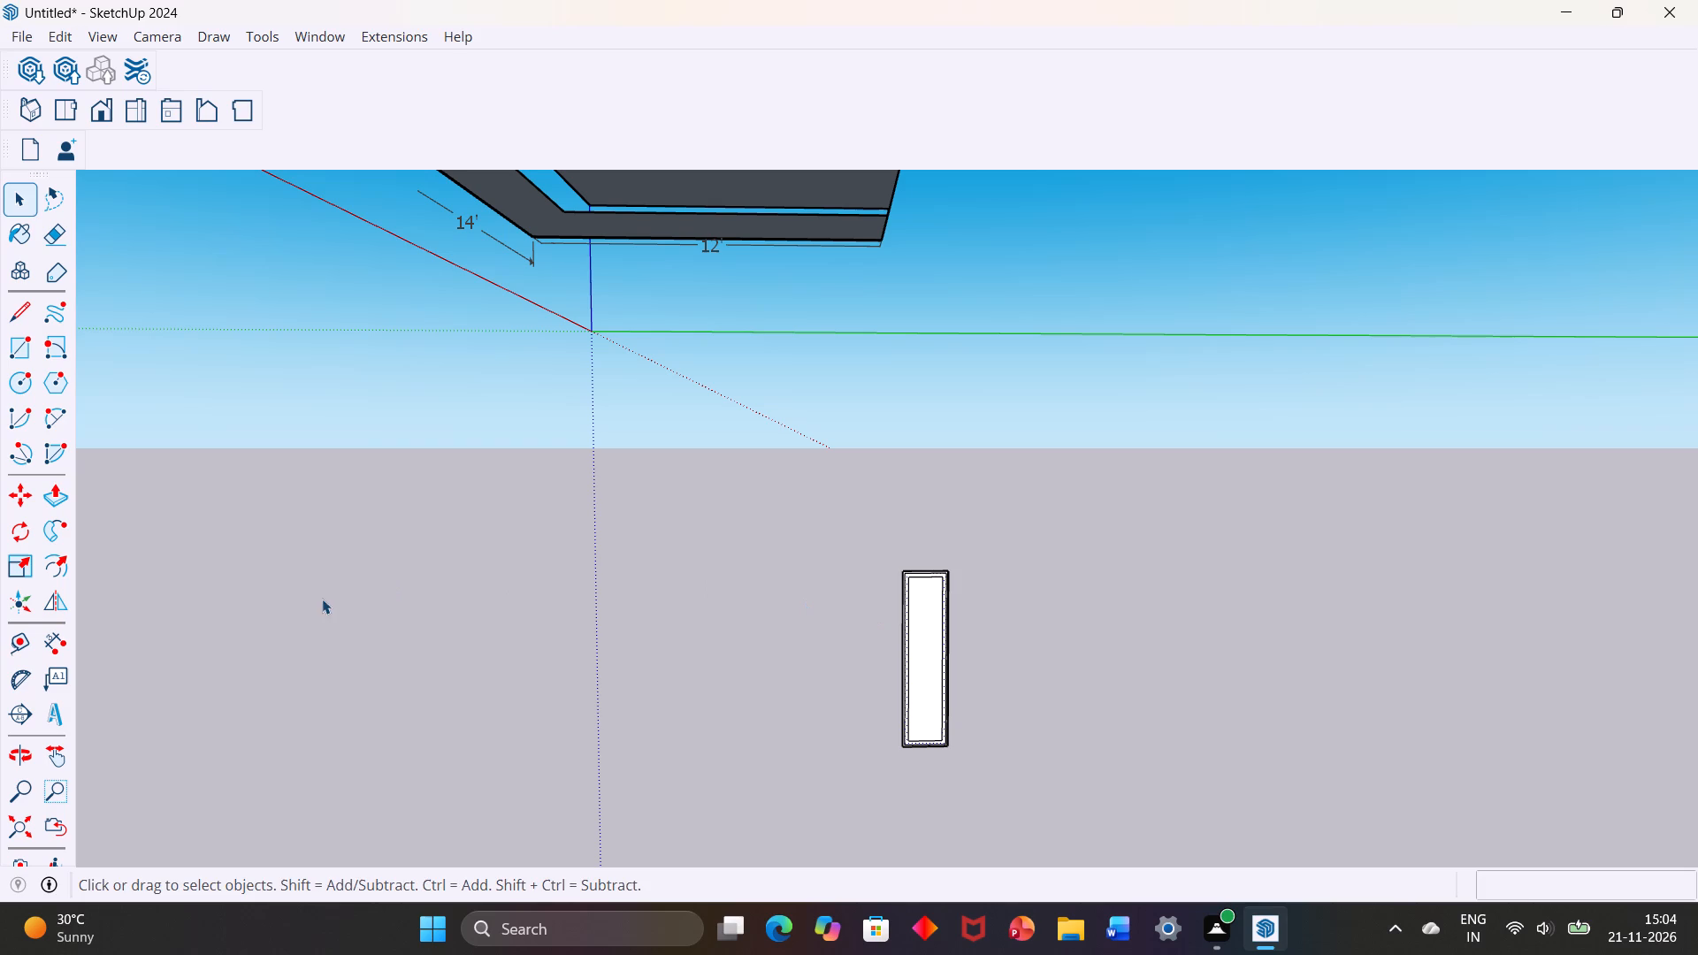
pyautogui.click(19, 648)
pyautogui.scroll(6, 967, 743)
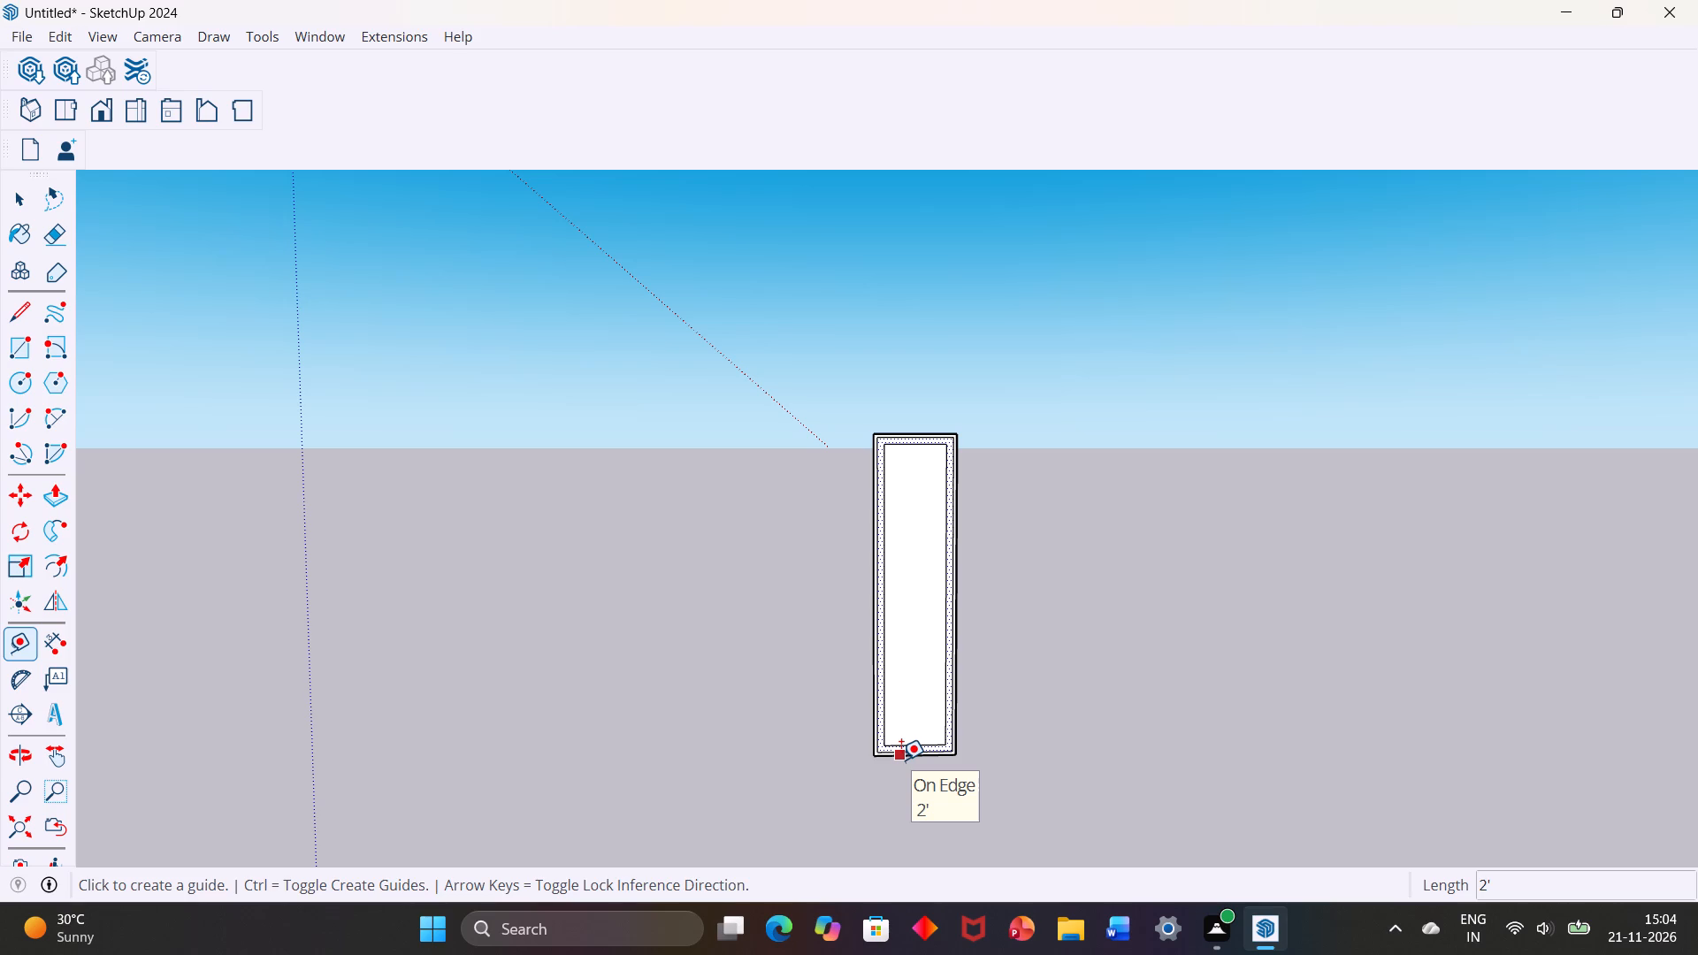
pyautogui.scroll(6, 969, 760)
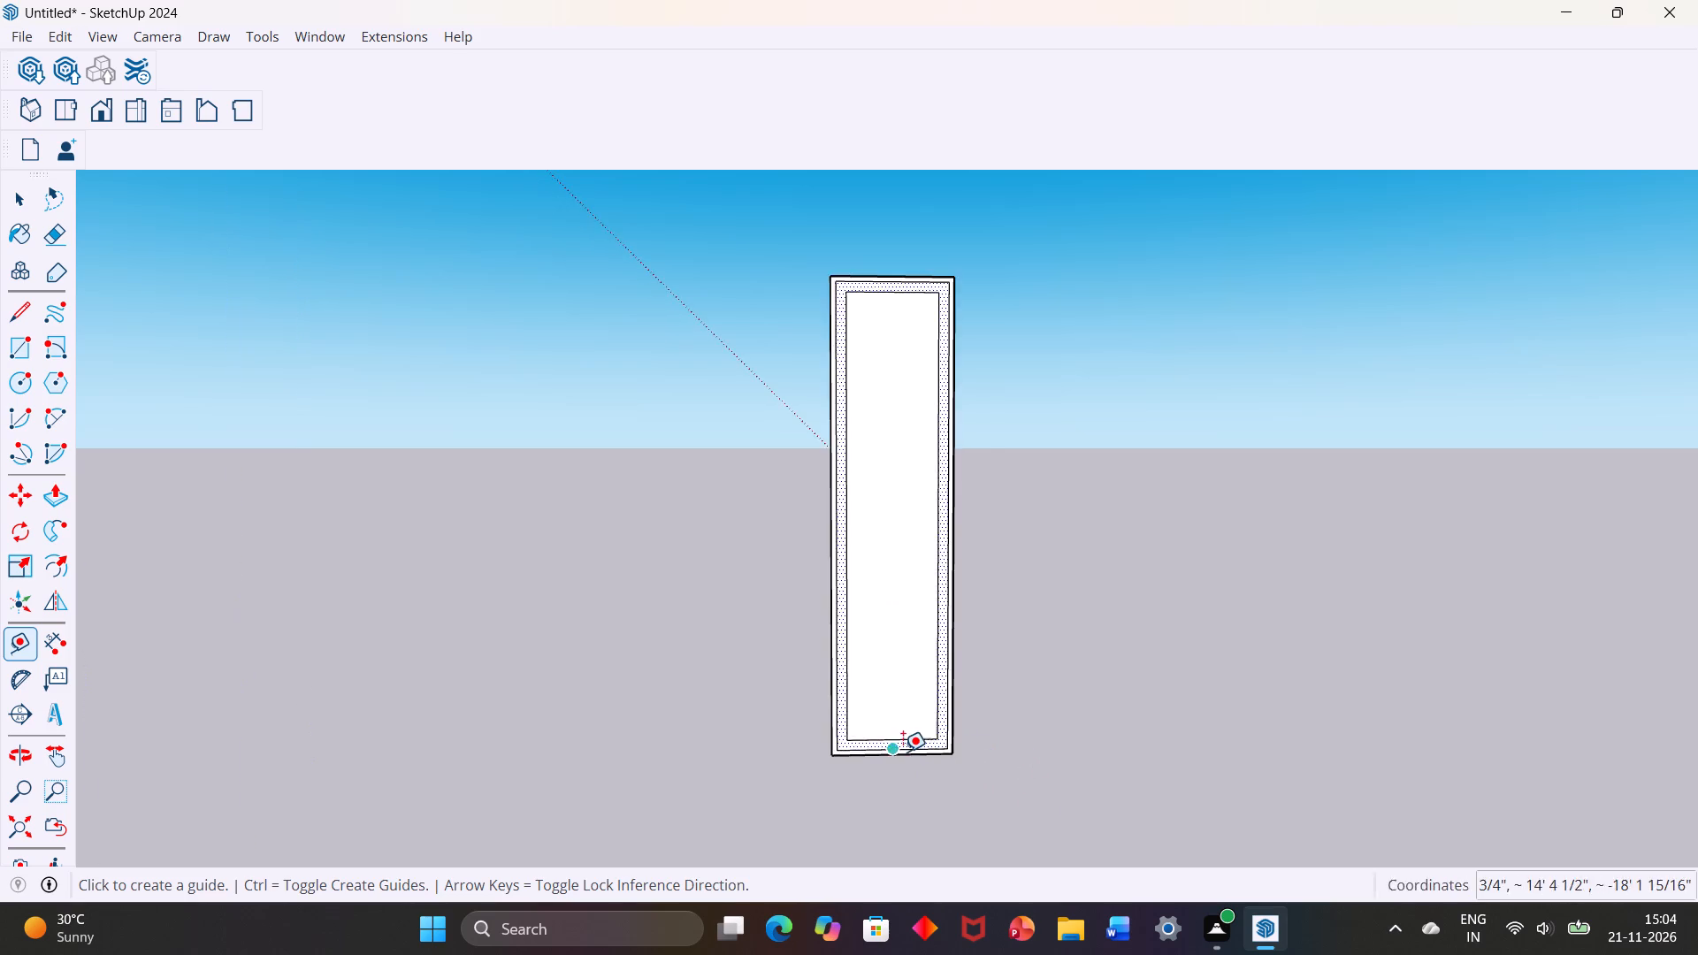
pyautogui.scroll(3, 903, 752)
pyautogui.click(883, 754)
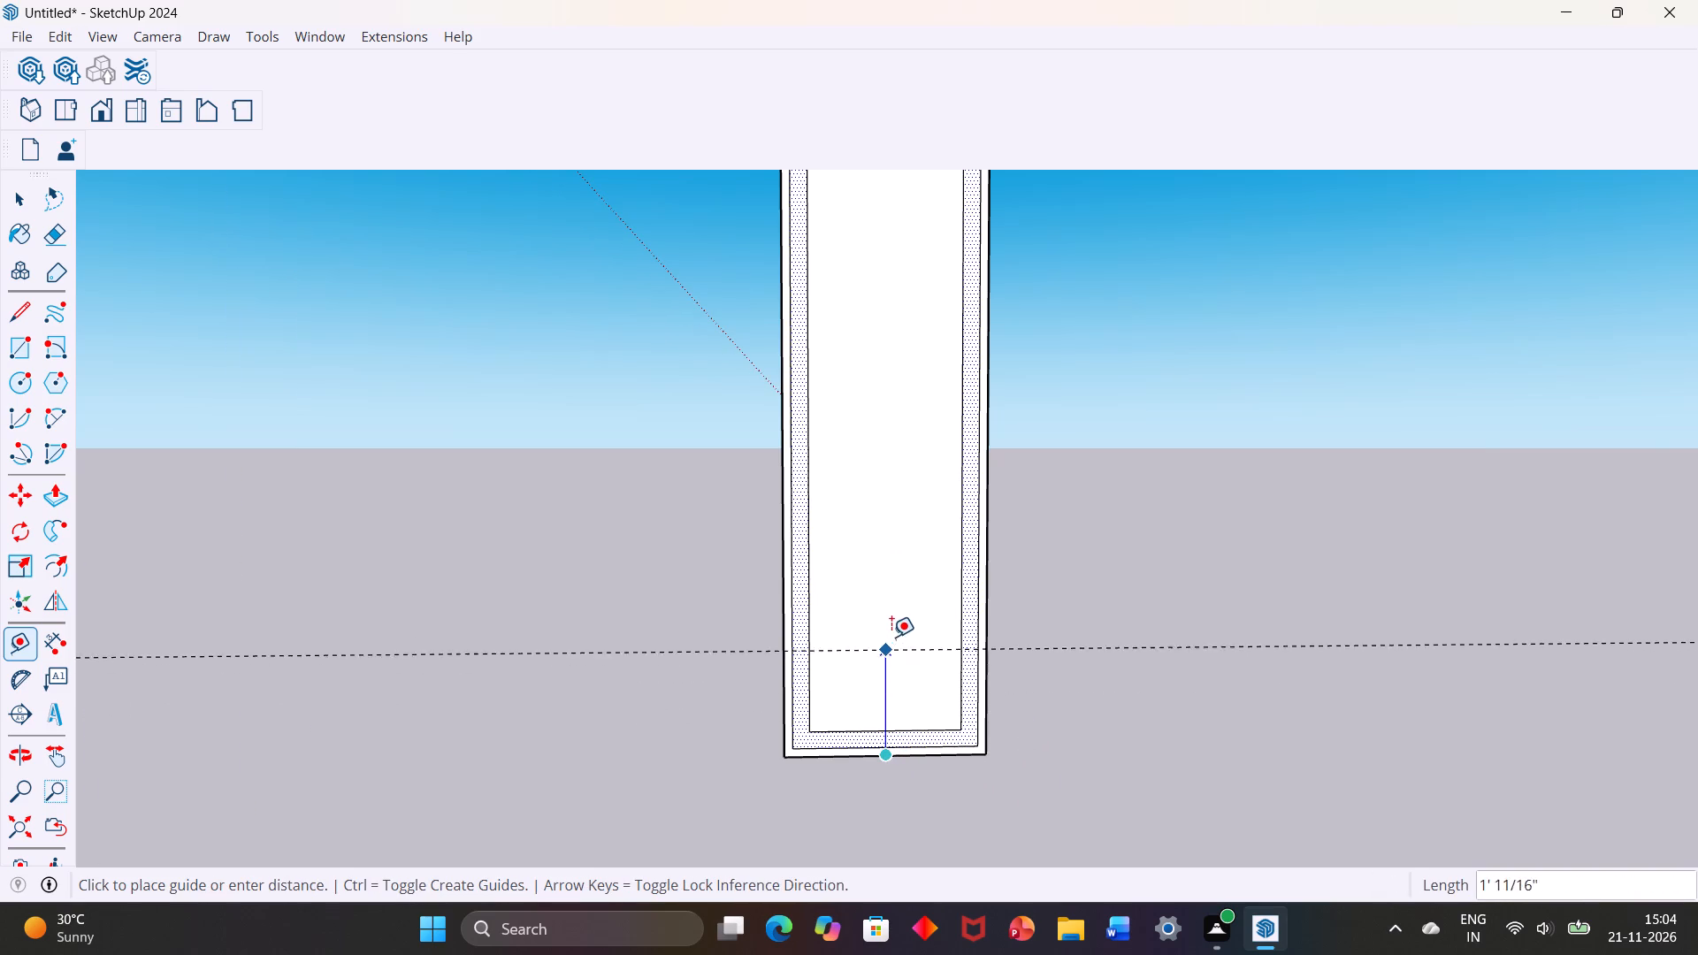
pyautogui.write('3\'3"')
pyautogui.press('Return')
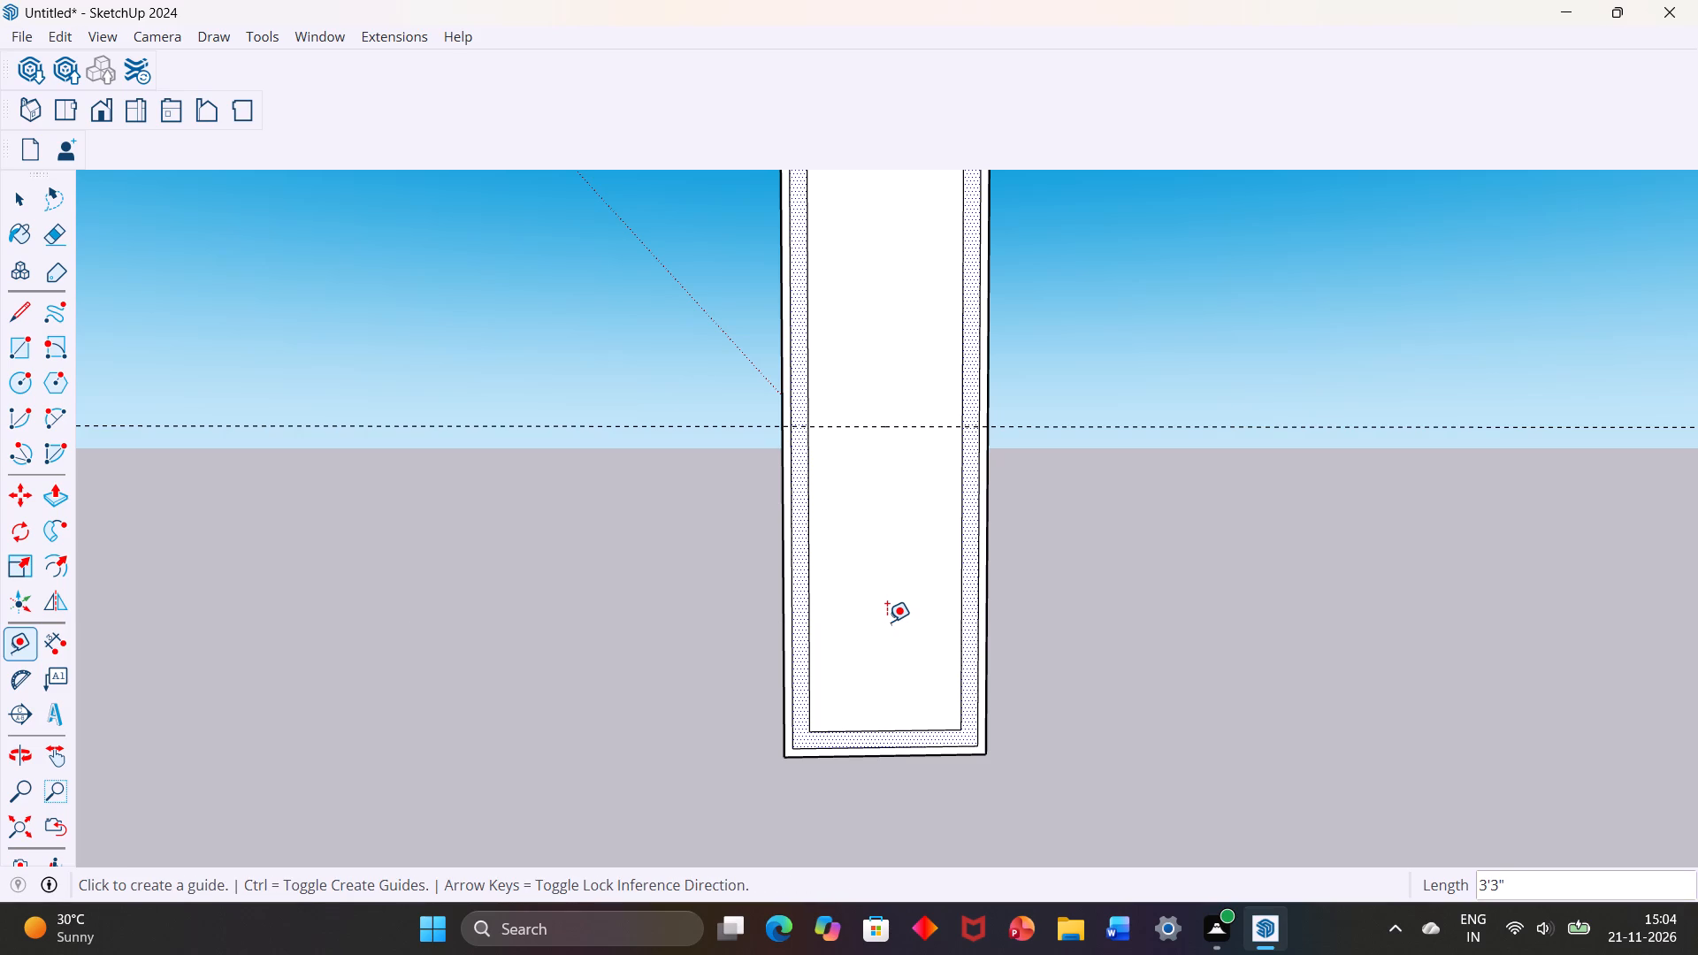
# Place a vertical guide 4" inward from the right edge of the panel's innermost rectangle.
pyautogui.click(958, 567)
pyautogui.press('4')
pyautogui.press('Return')
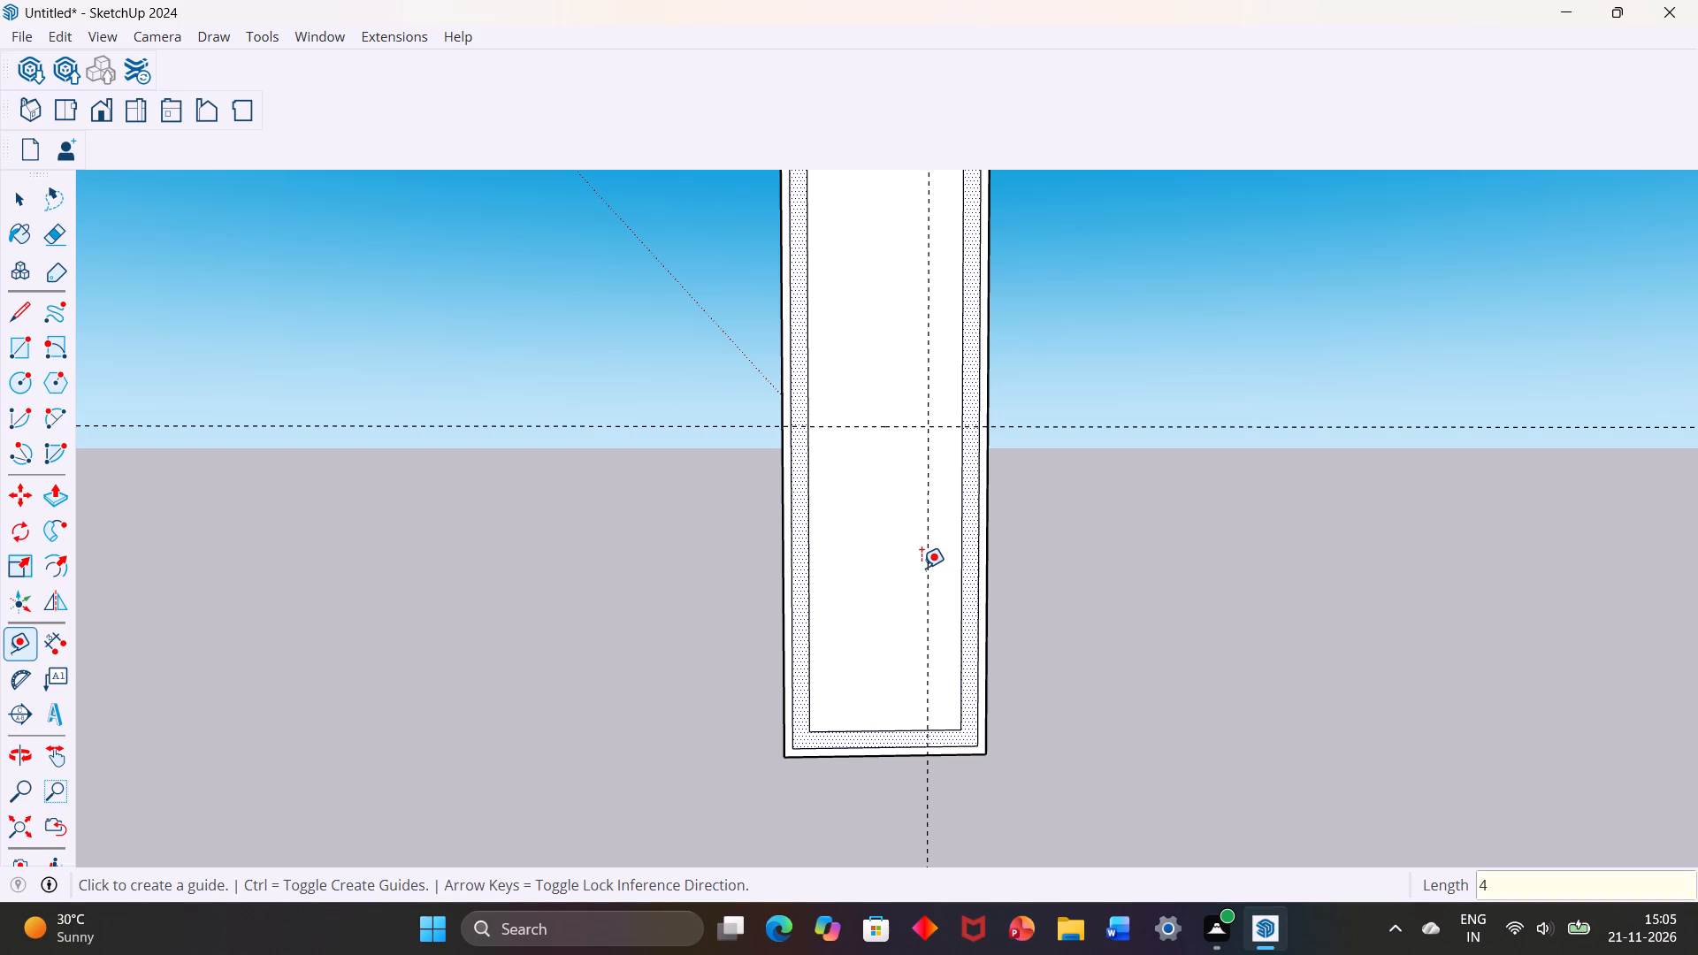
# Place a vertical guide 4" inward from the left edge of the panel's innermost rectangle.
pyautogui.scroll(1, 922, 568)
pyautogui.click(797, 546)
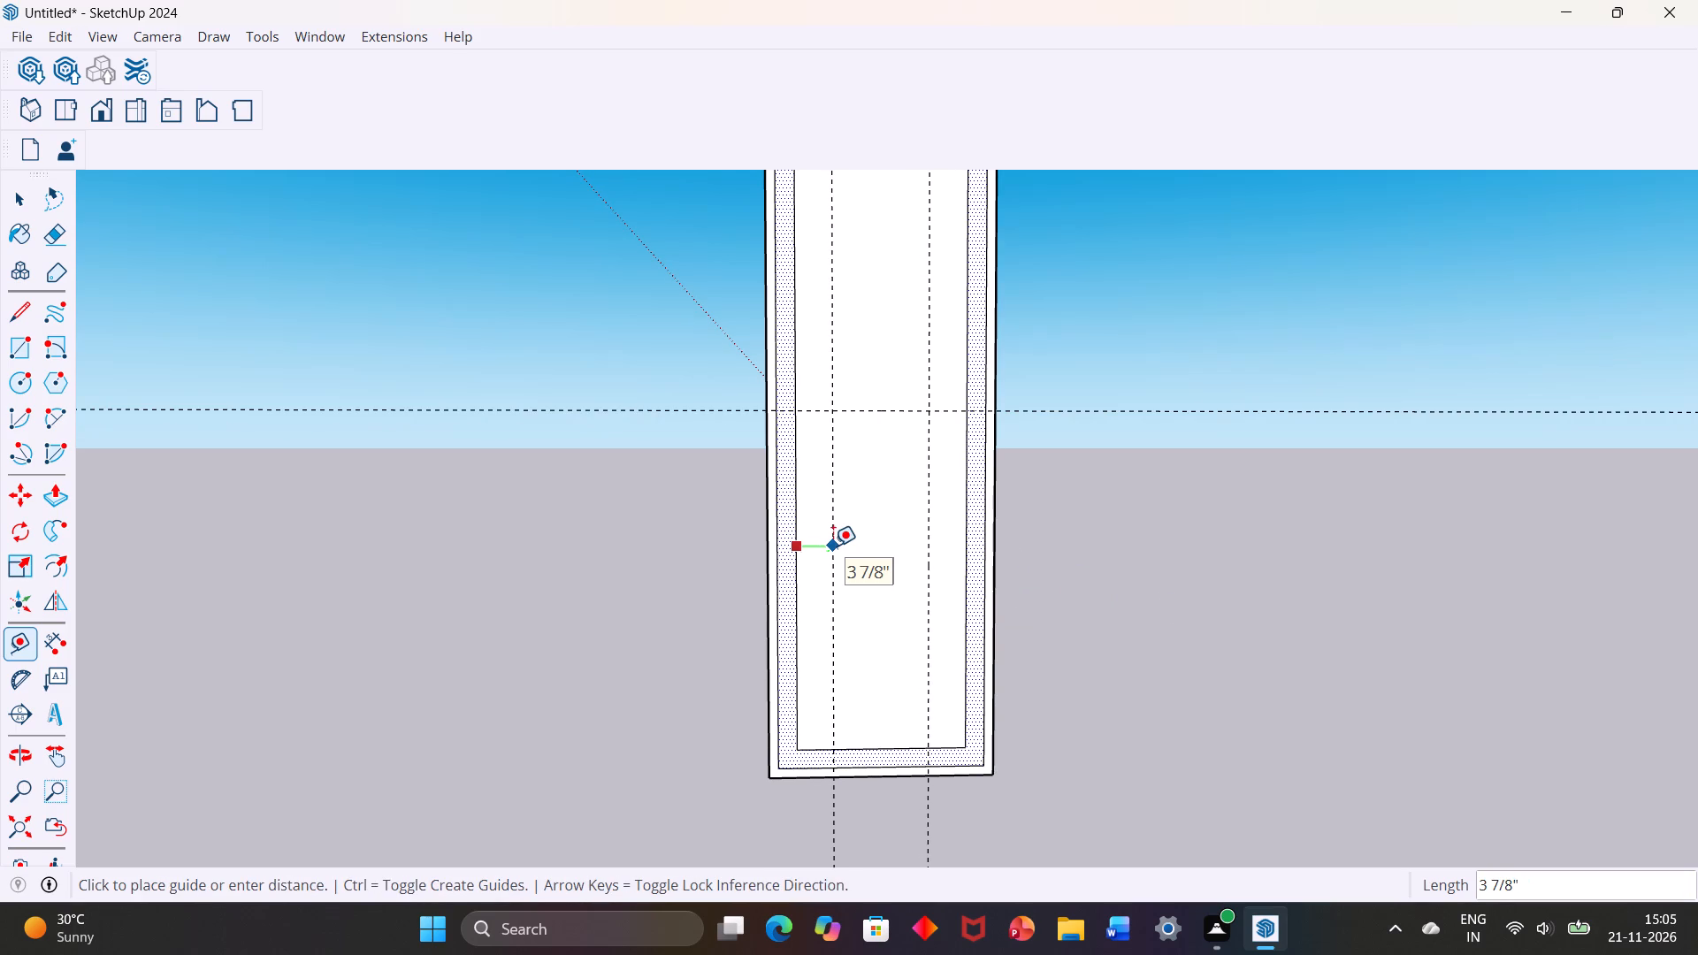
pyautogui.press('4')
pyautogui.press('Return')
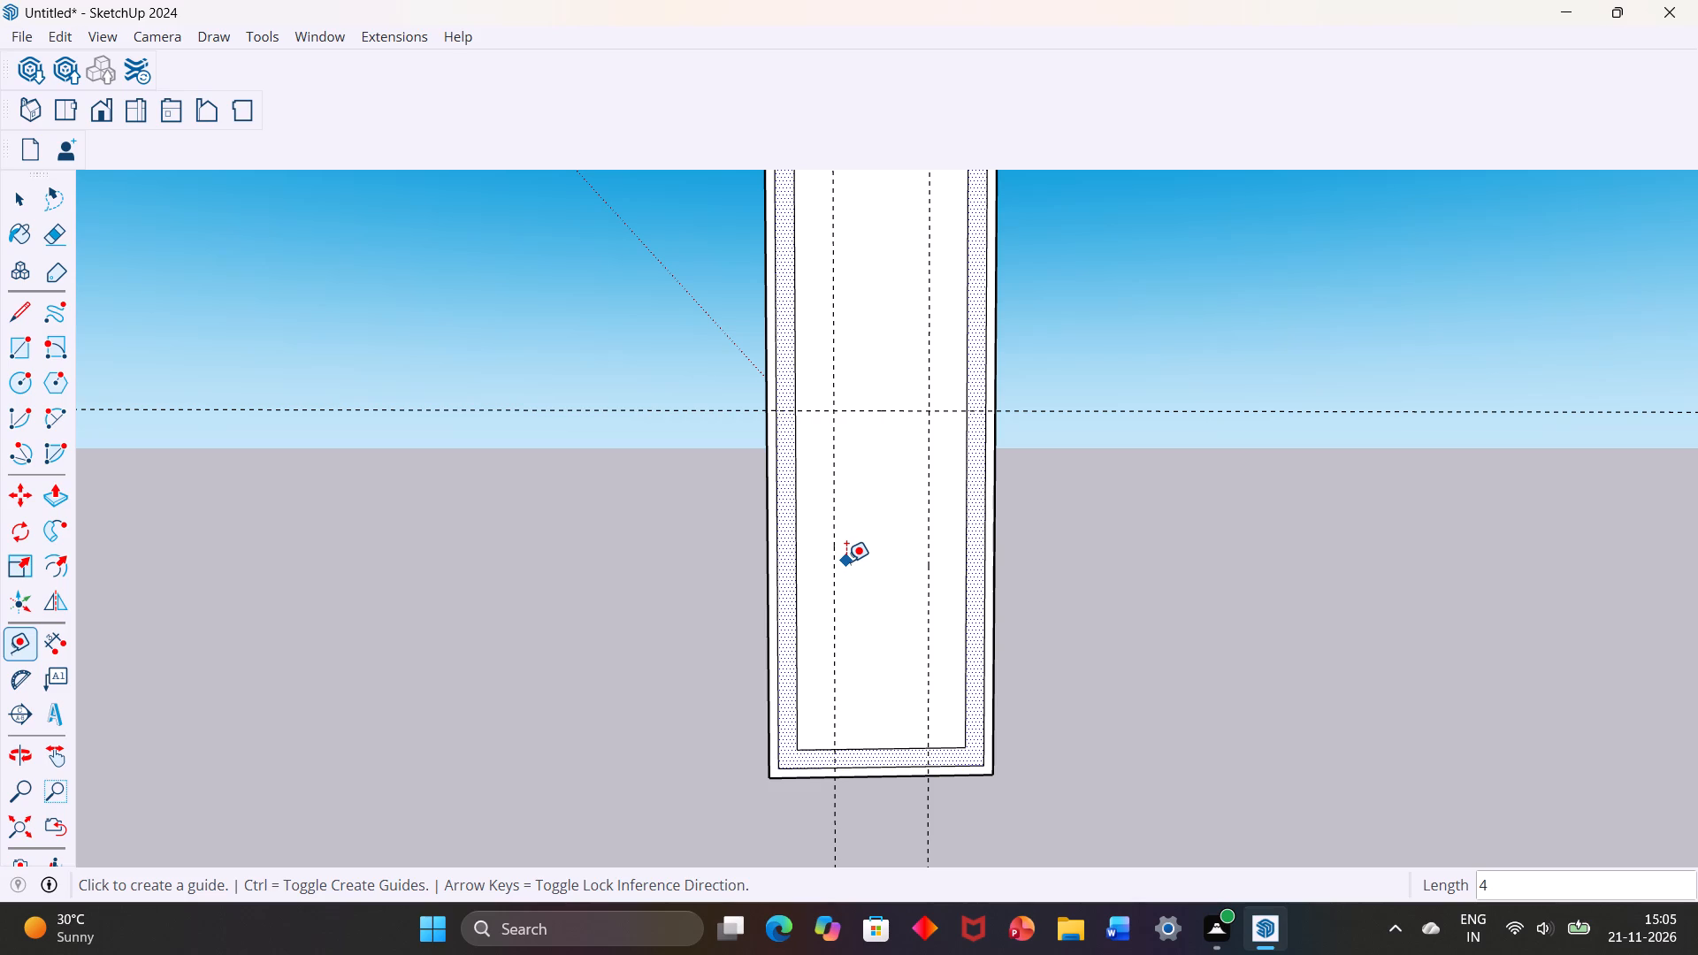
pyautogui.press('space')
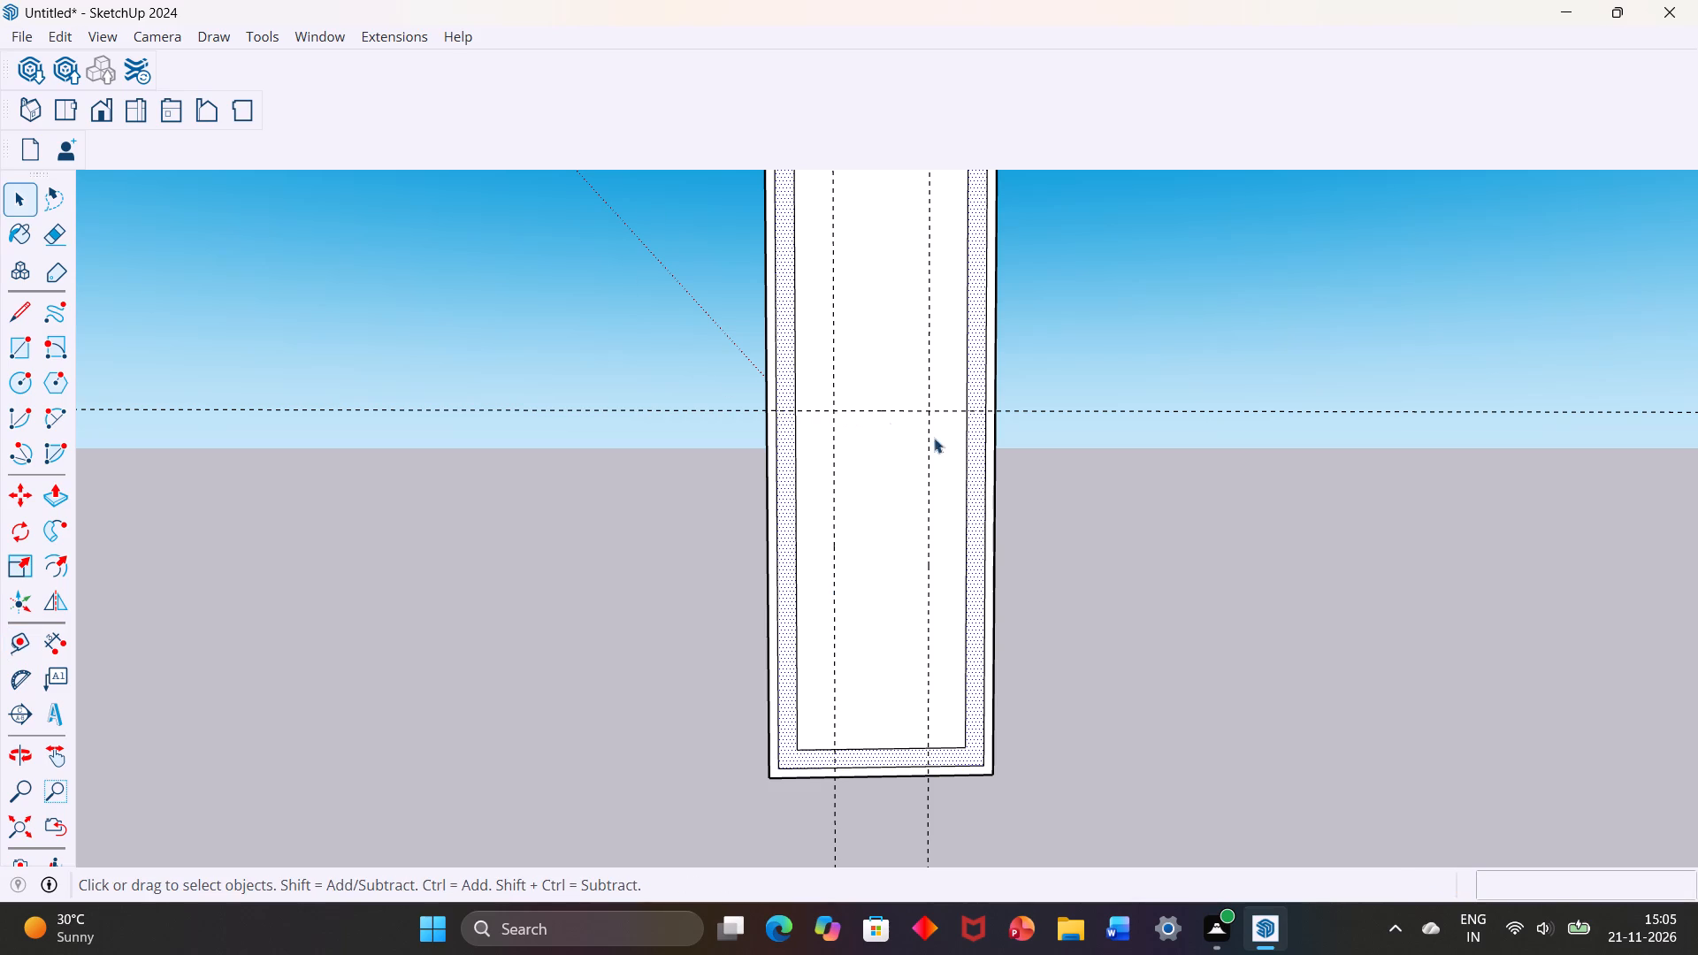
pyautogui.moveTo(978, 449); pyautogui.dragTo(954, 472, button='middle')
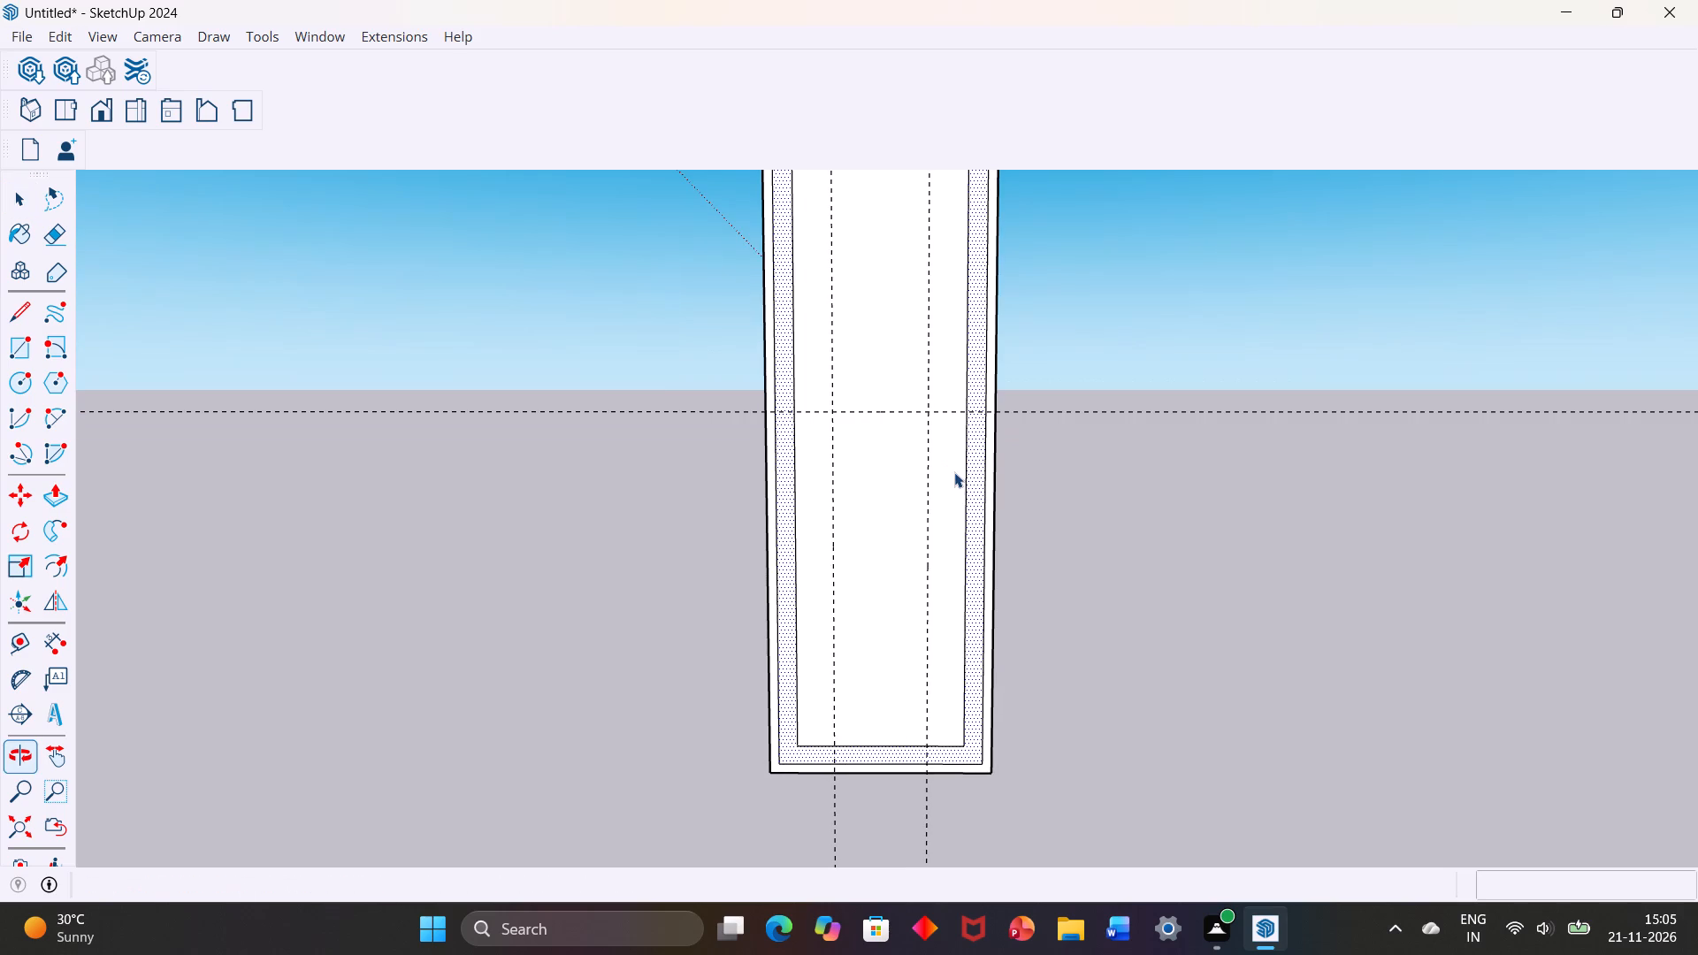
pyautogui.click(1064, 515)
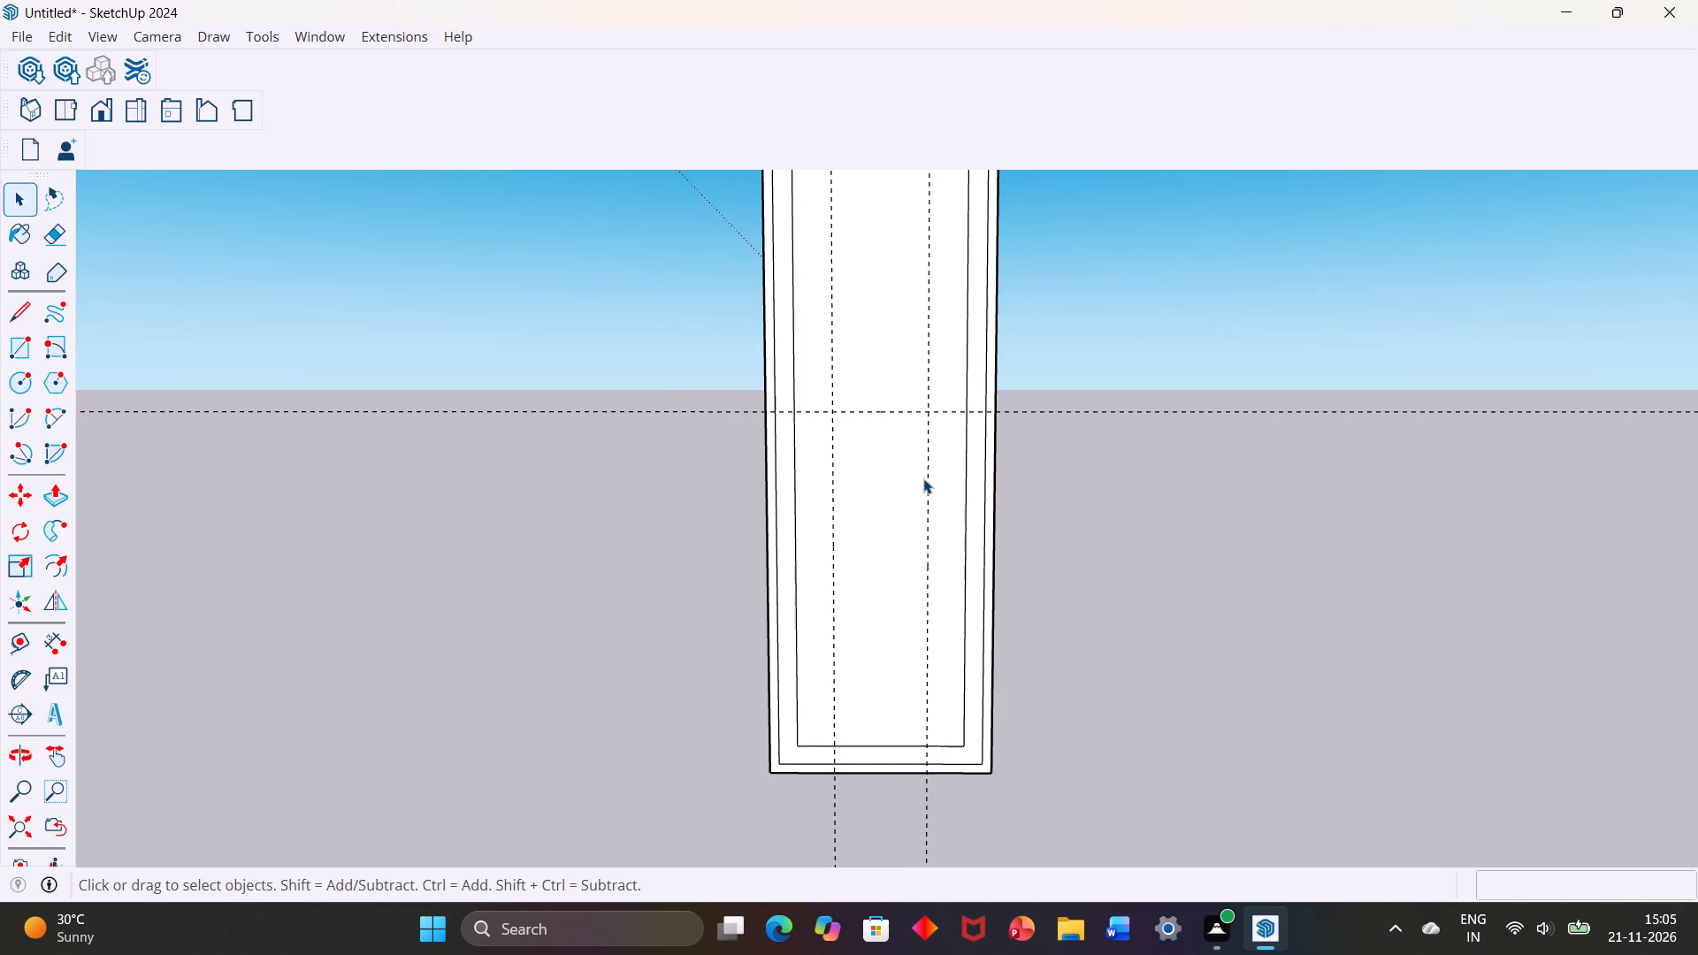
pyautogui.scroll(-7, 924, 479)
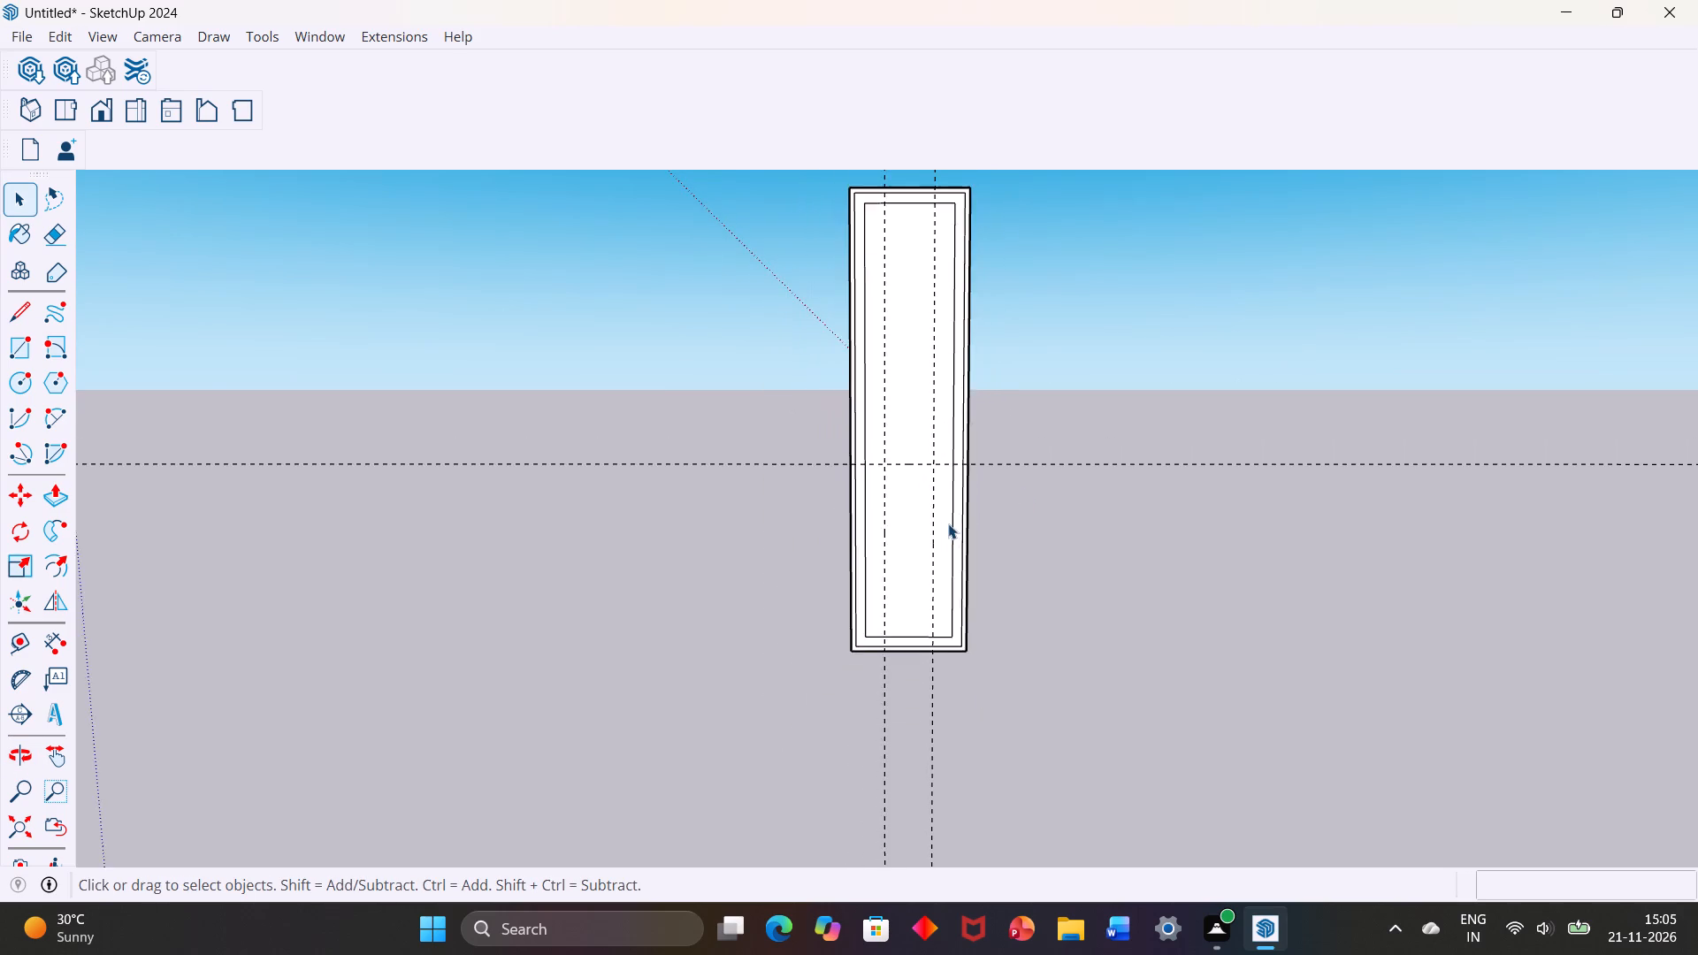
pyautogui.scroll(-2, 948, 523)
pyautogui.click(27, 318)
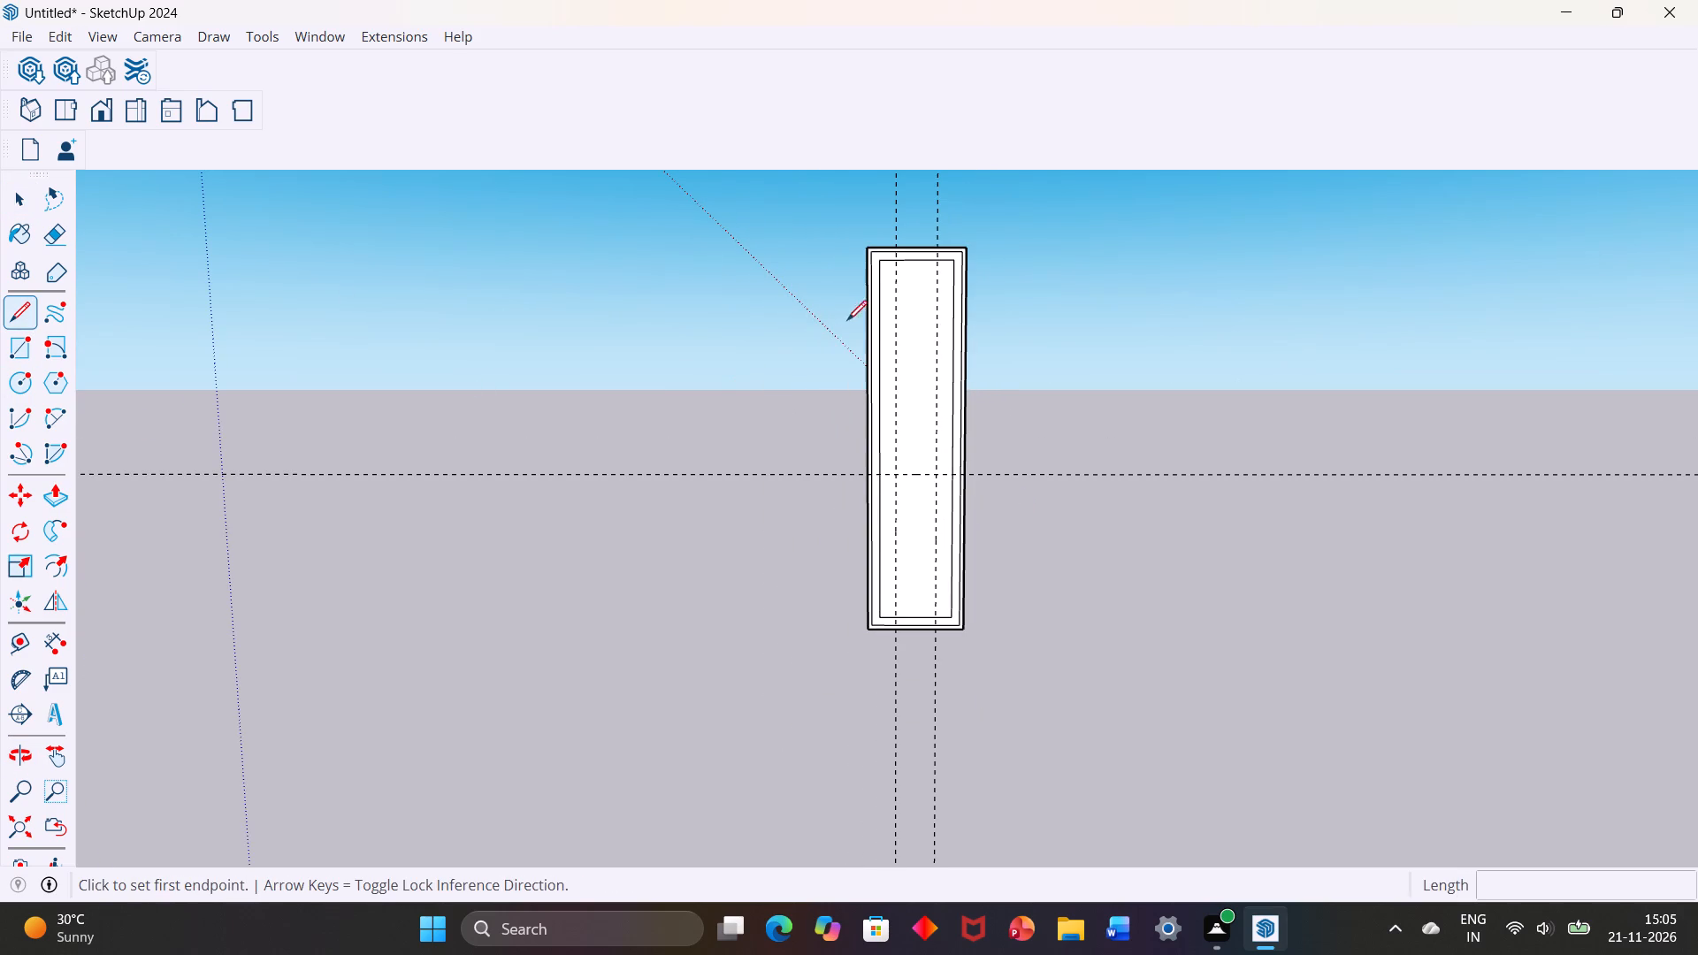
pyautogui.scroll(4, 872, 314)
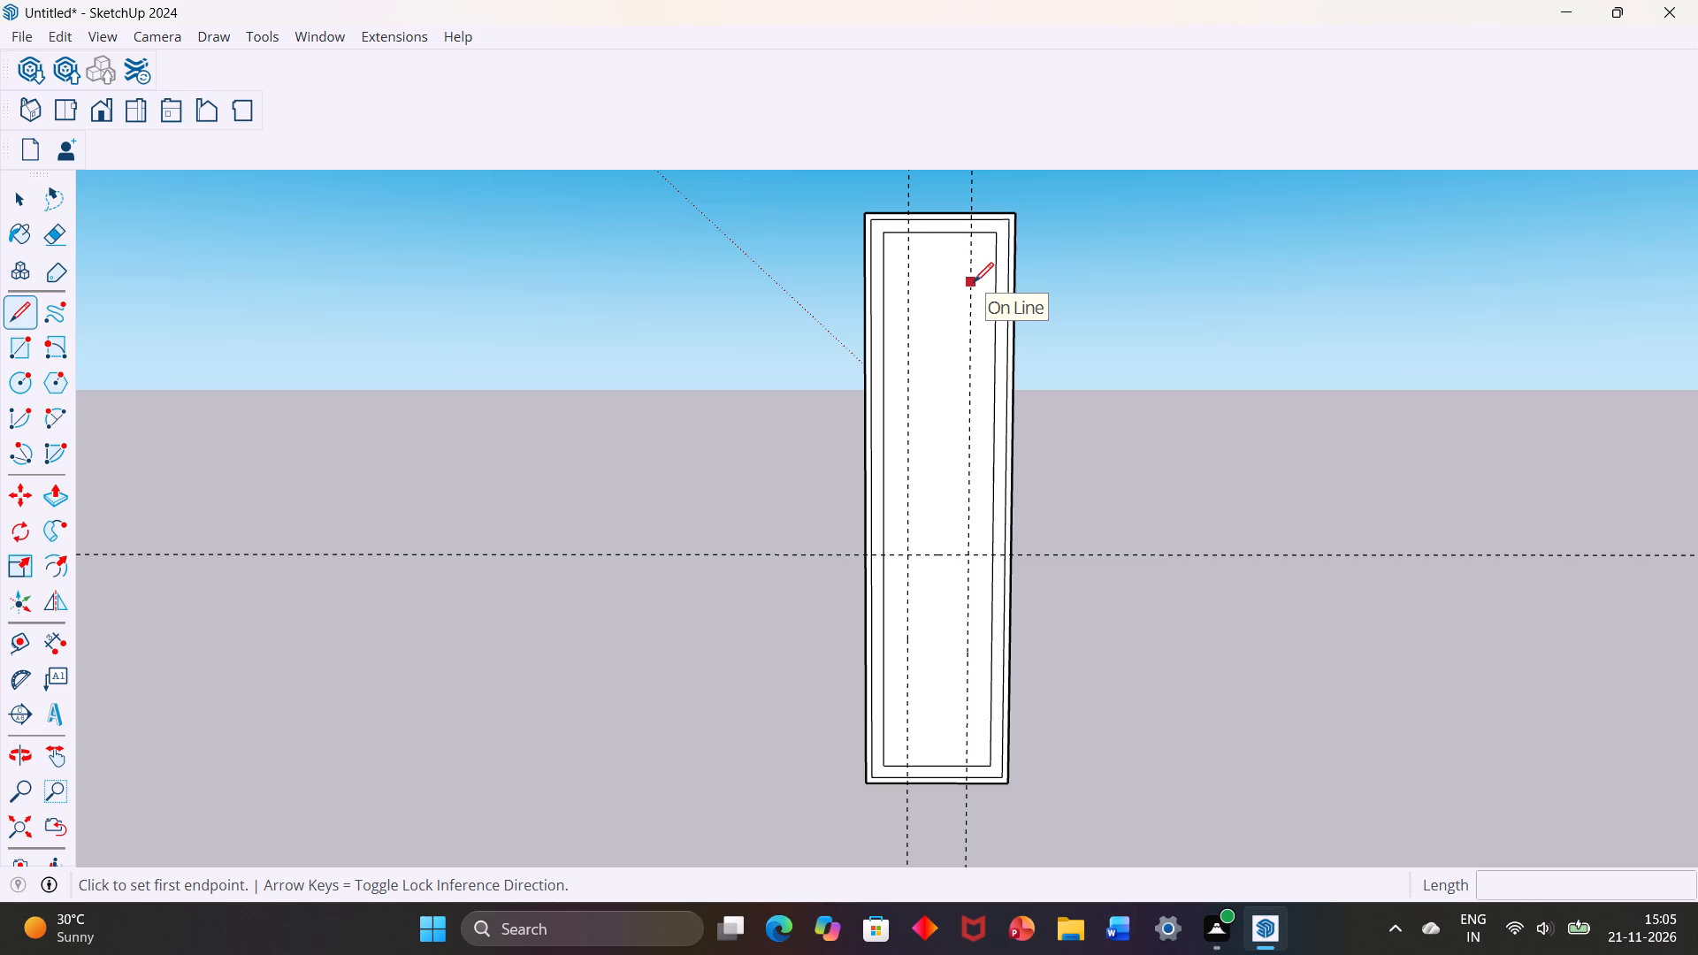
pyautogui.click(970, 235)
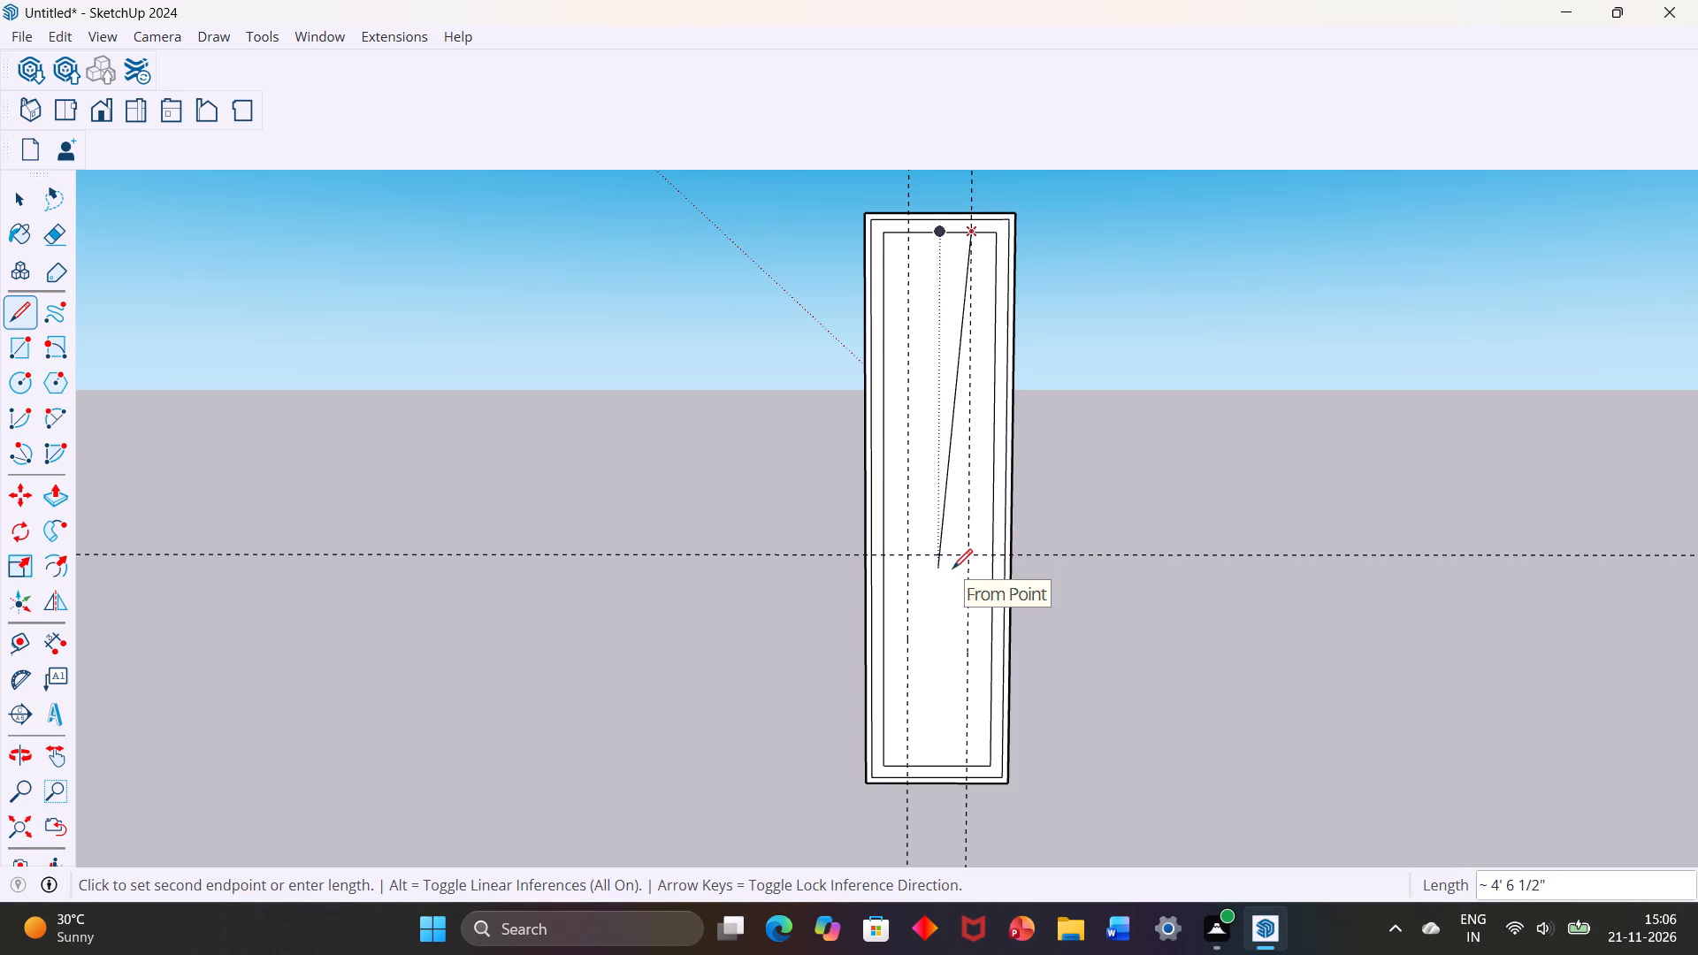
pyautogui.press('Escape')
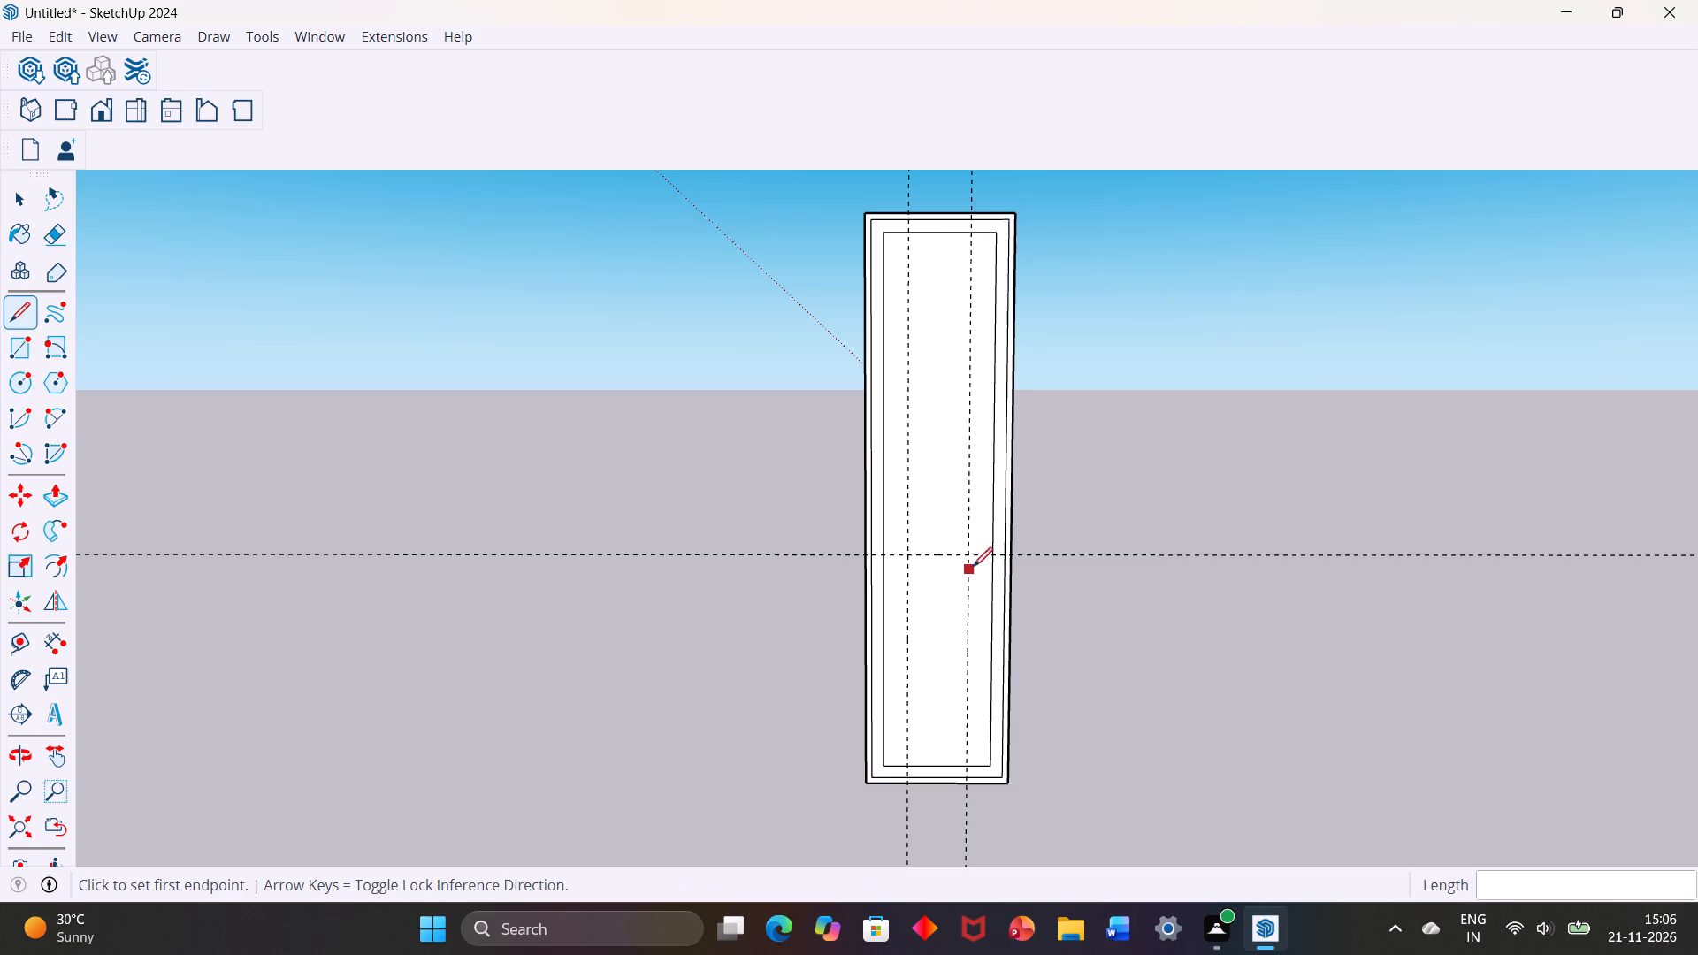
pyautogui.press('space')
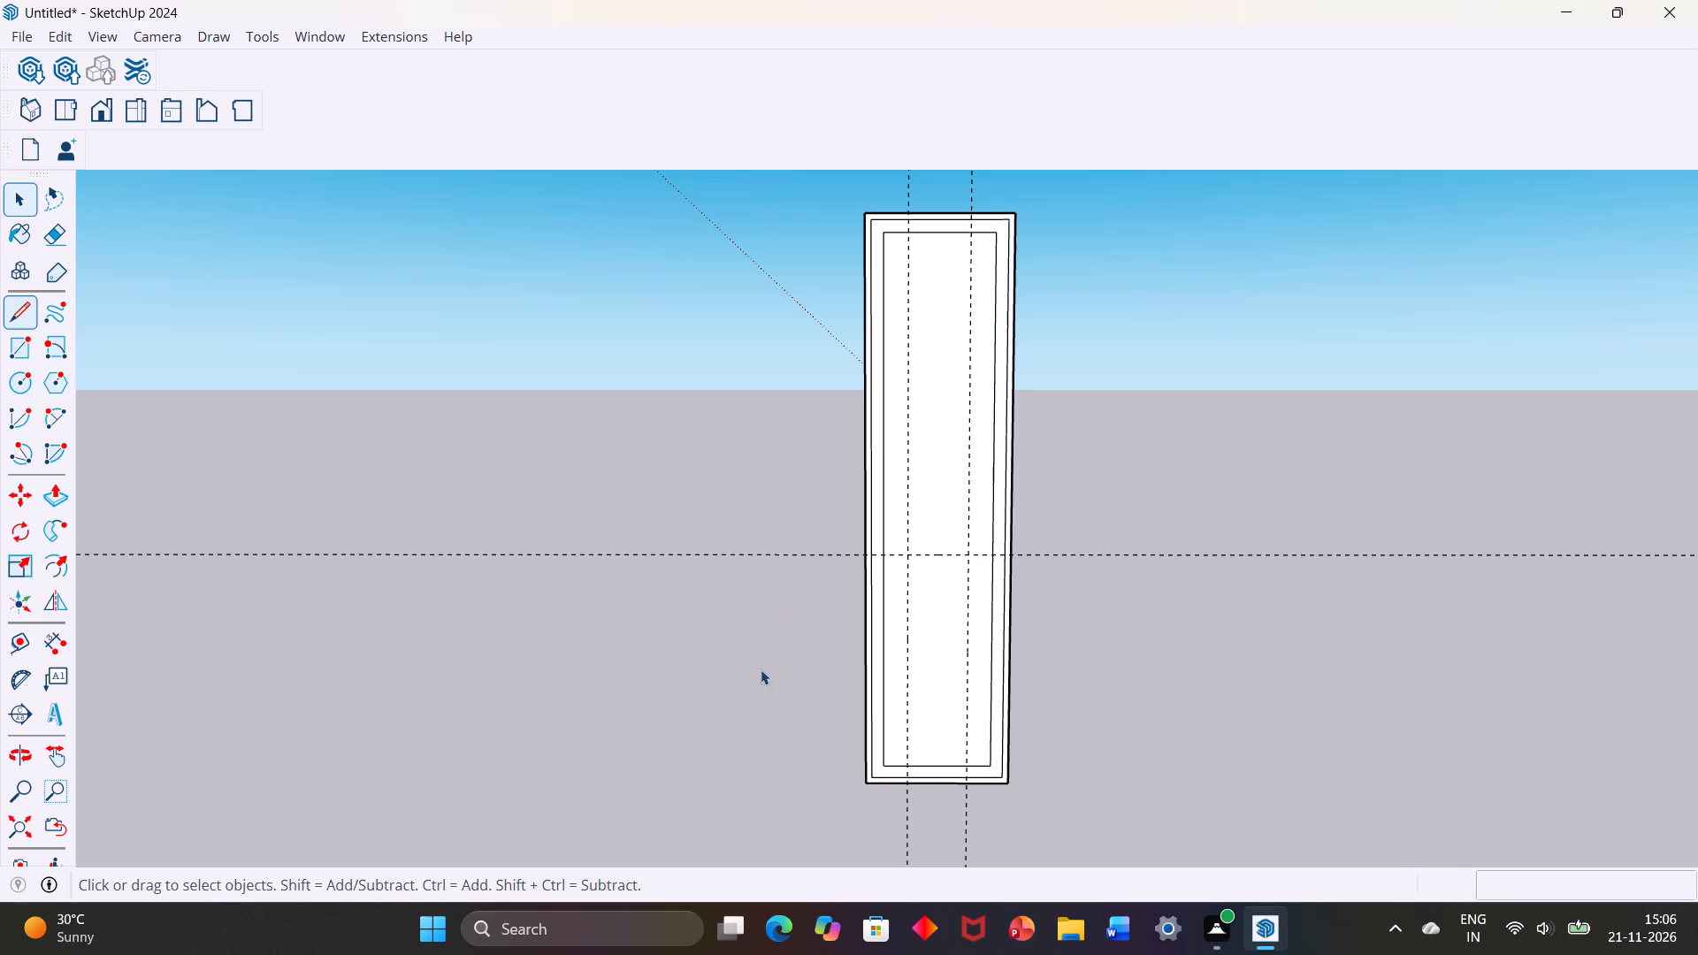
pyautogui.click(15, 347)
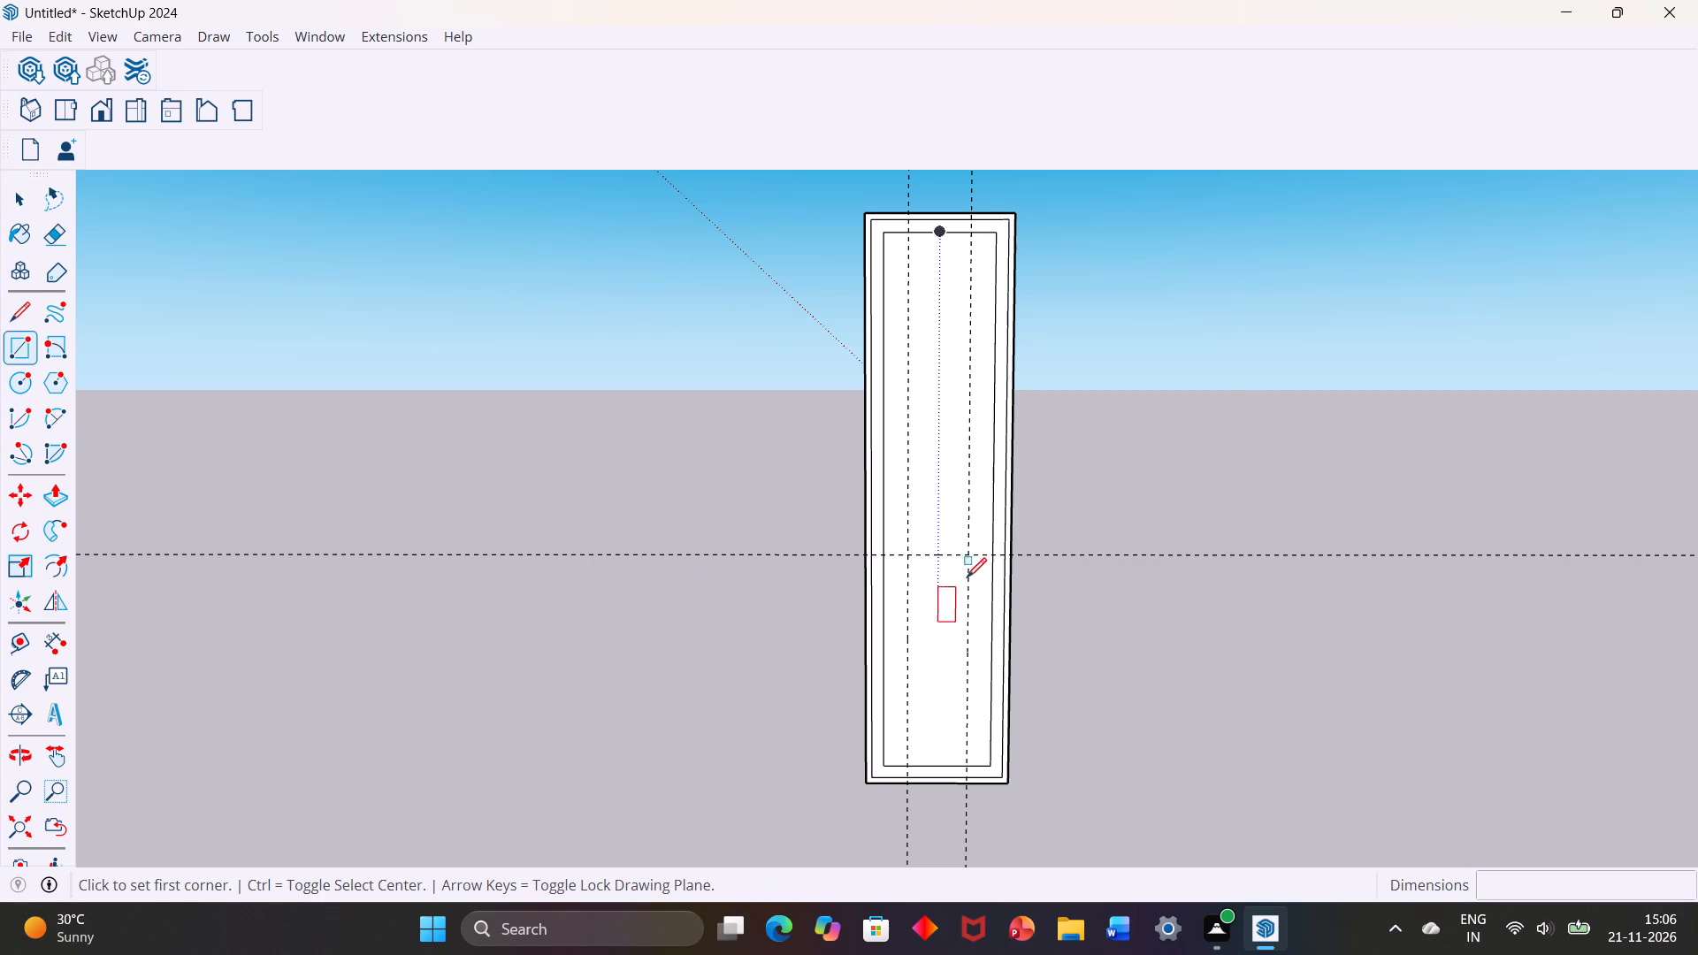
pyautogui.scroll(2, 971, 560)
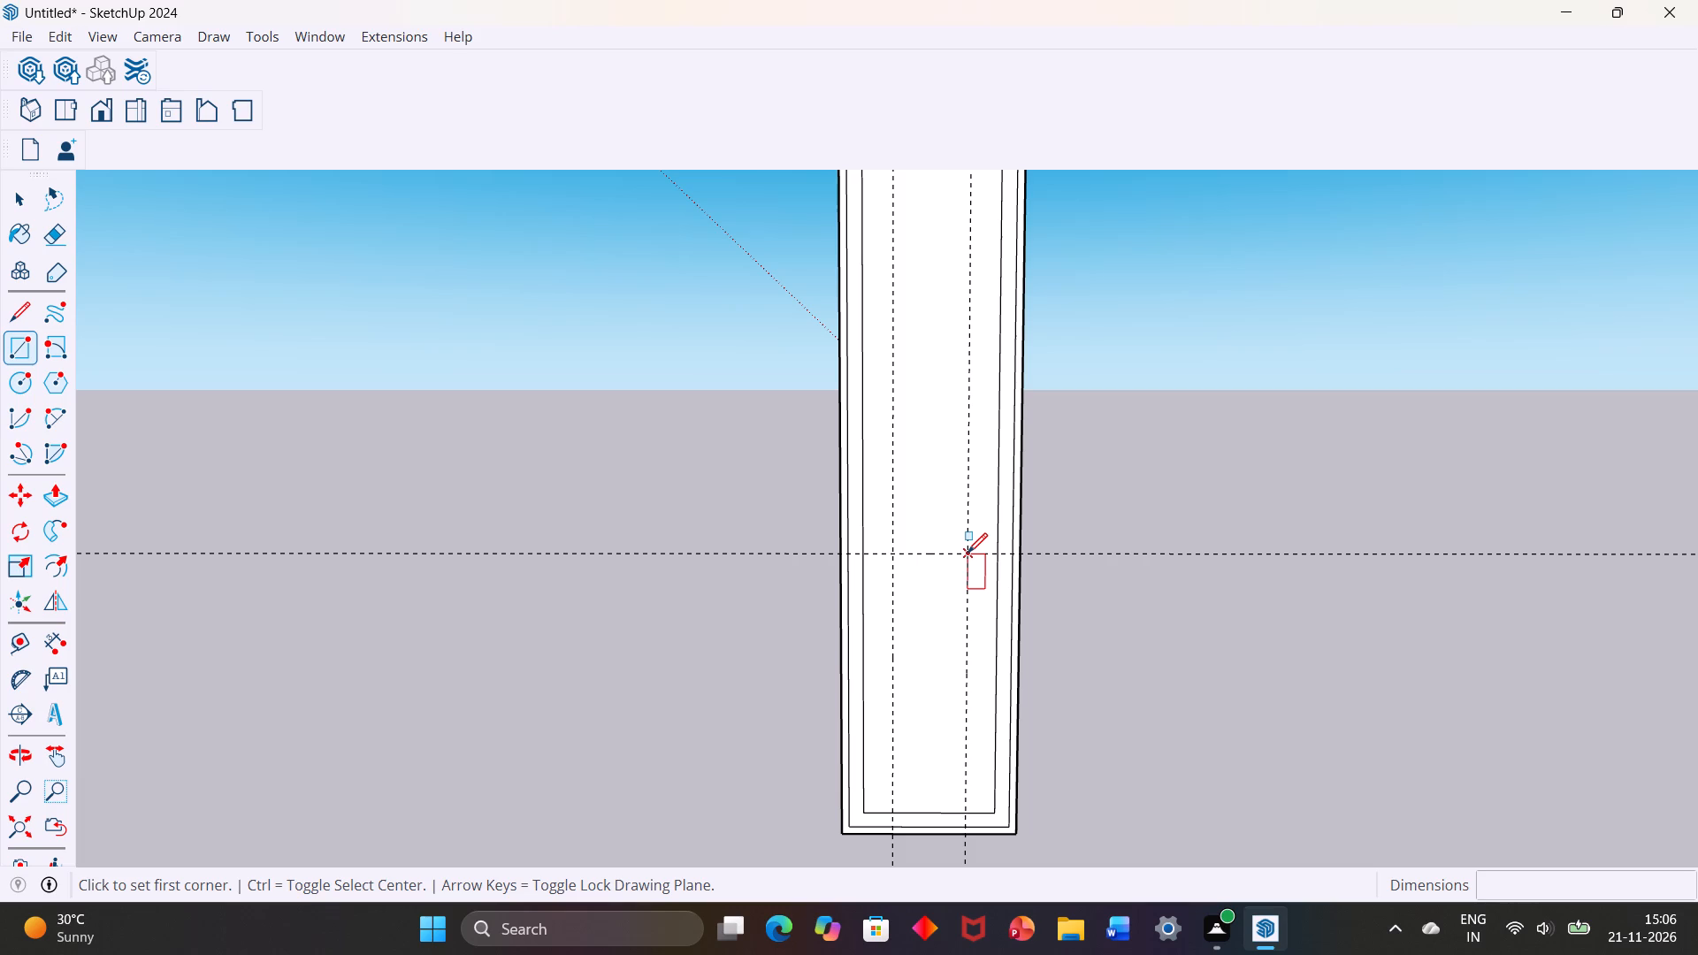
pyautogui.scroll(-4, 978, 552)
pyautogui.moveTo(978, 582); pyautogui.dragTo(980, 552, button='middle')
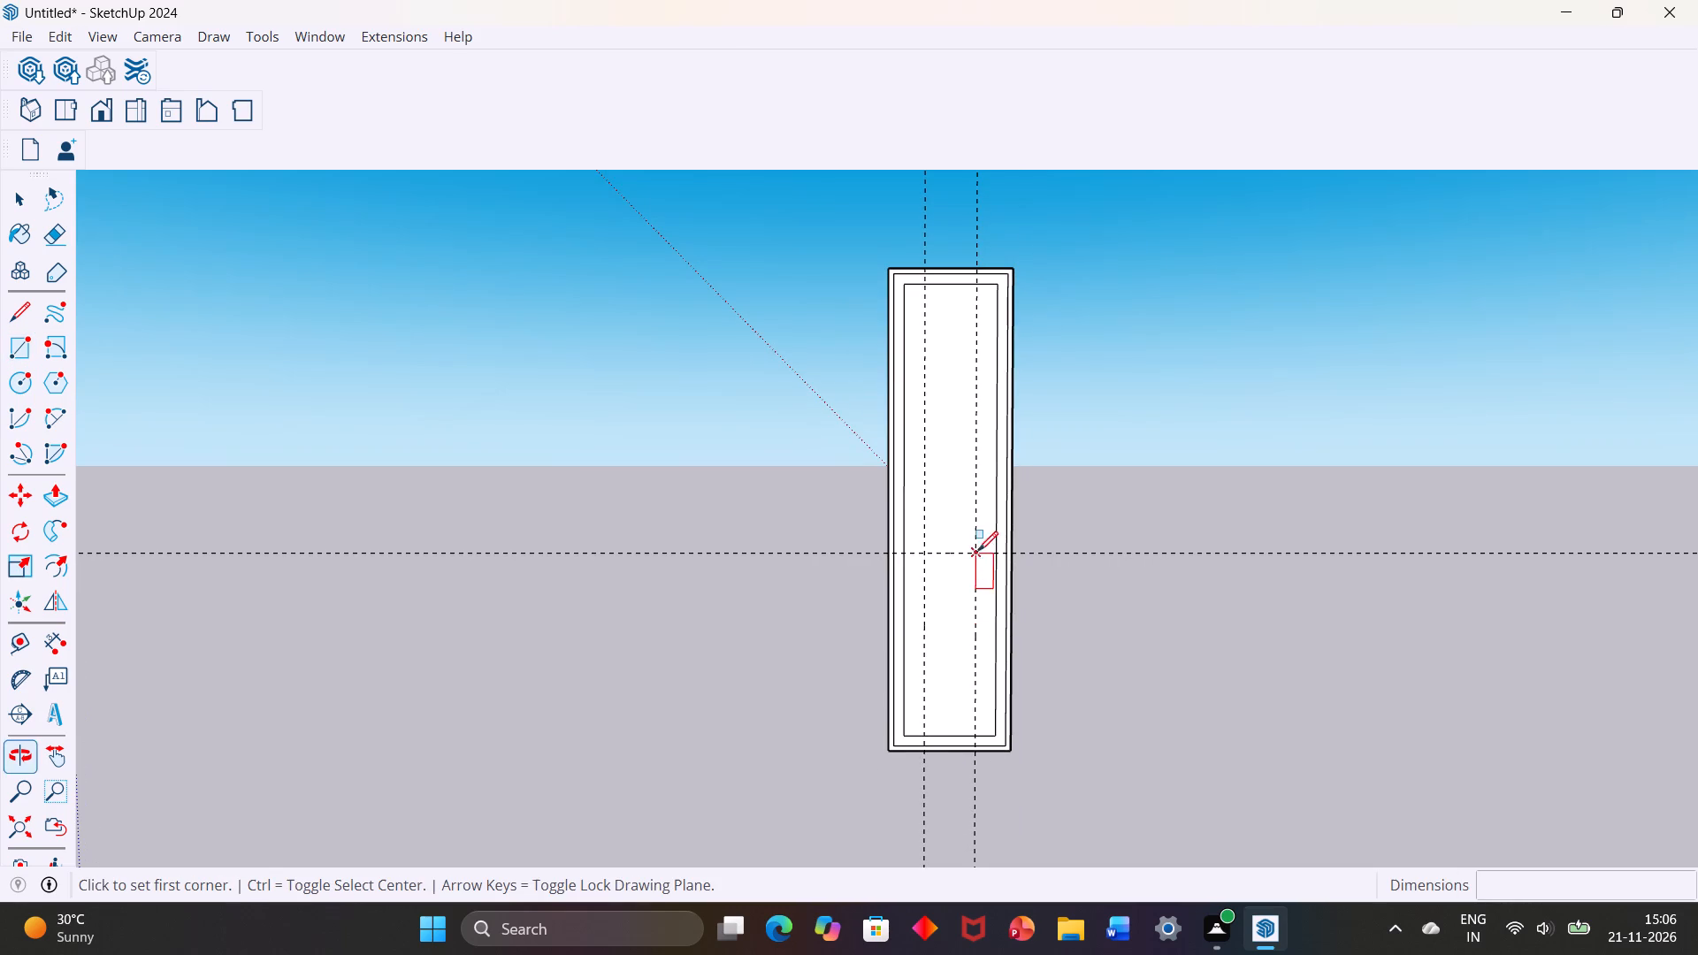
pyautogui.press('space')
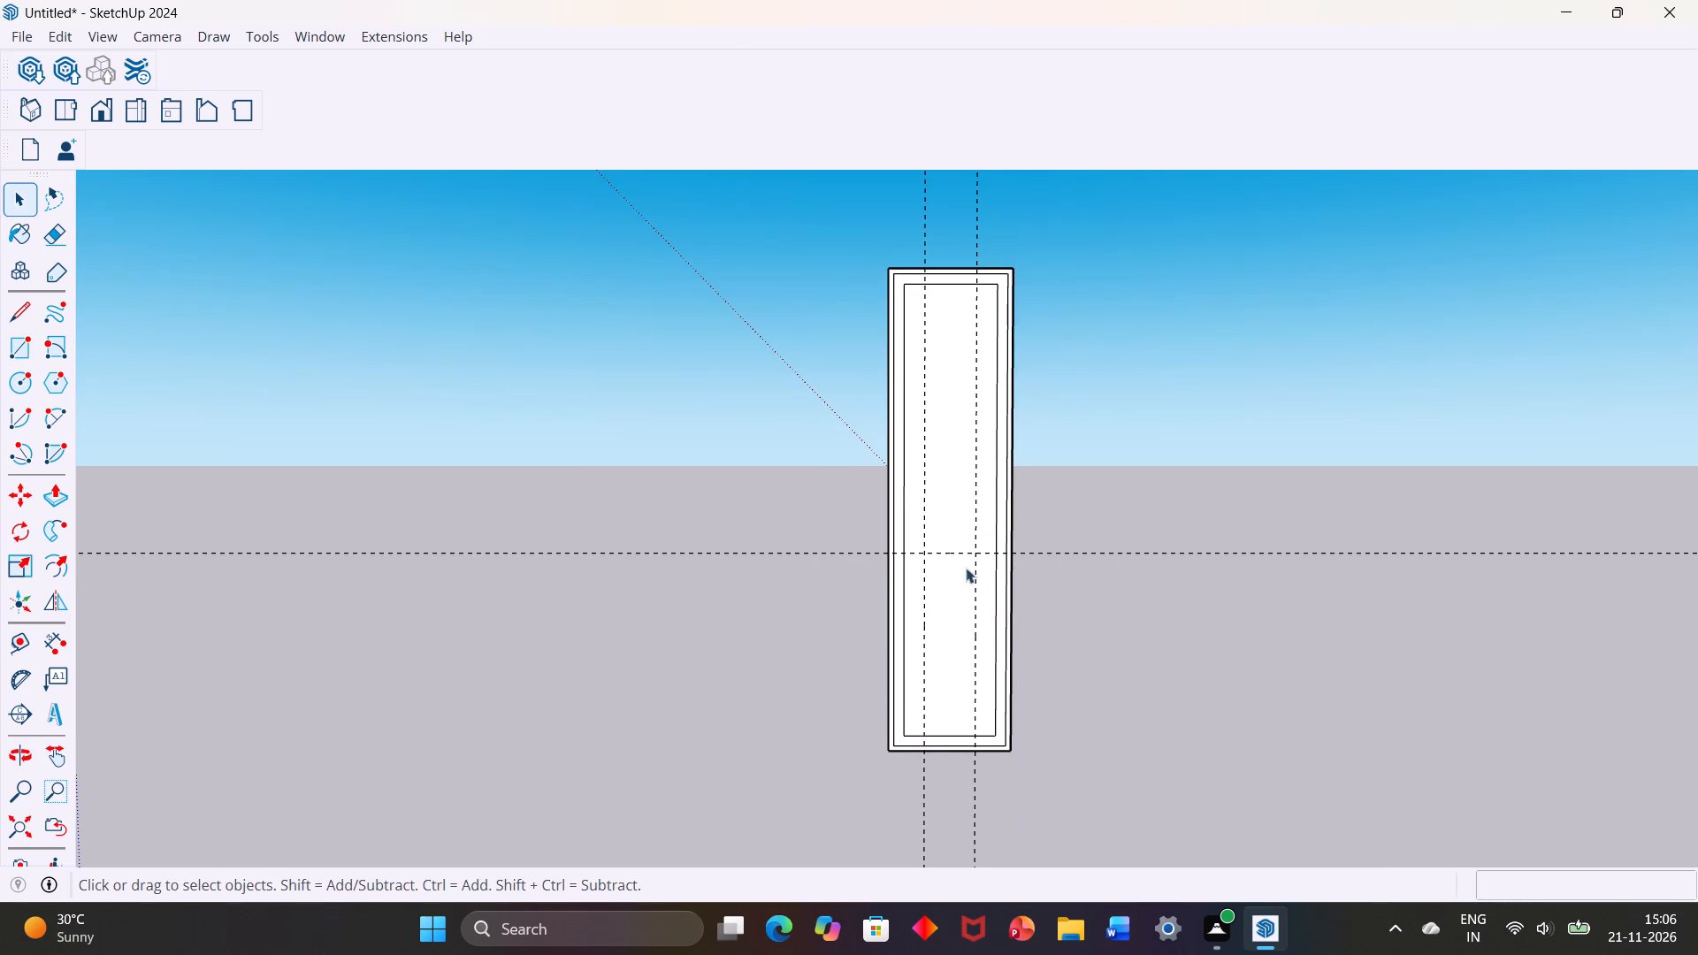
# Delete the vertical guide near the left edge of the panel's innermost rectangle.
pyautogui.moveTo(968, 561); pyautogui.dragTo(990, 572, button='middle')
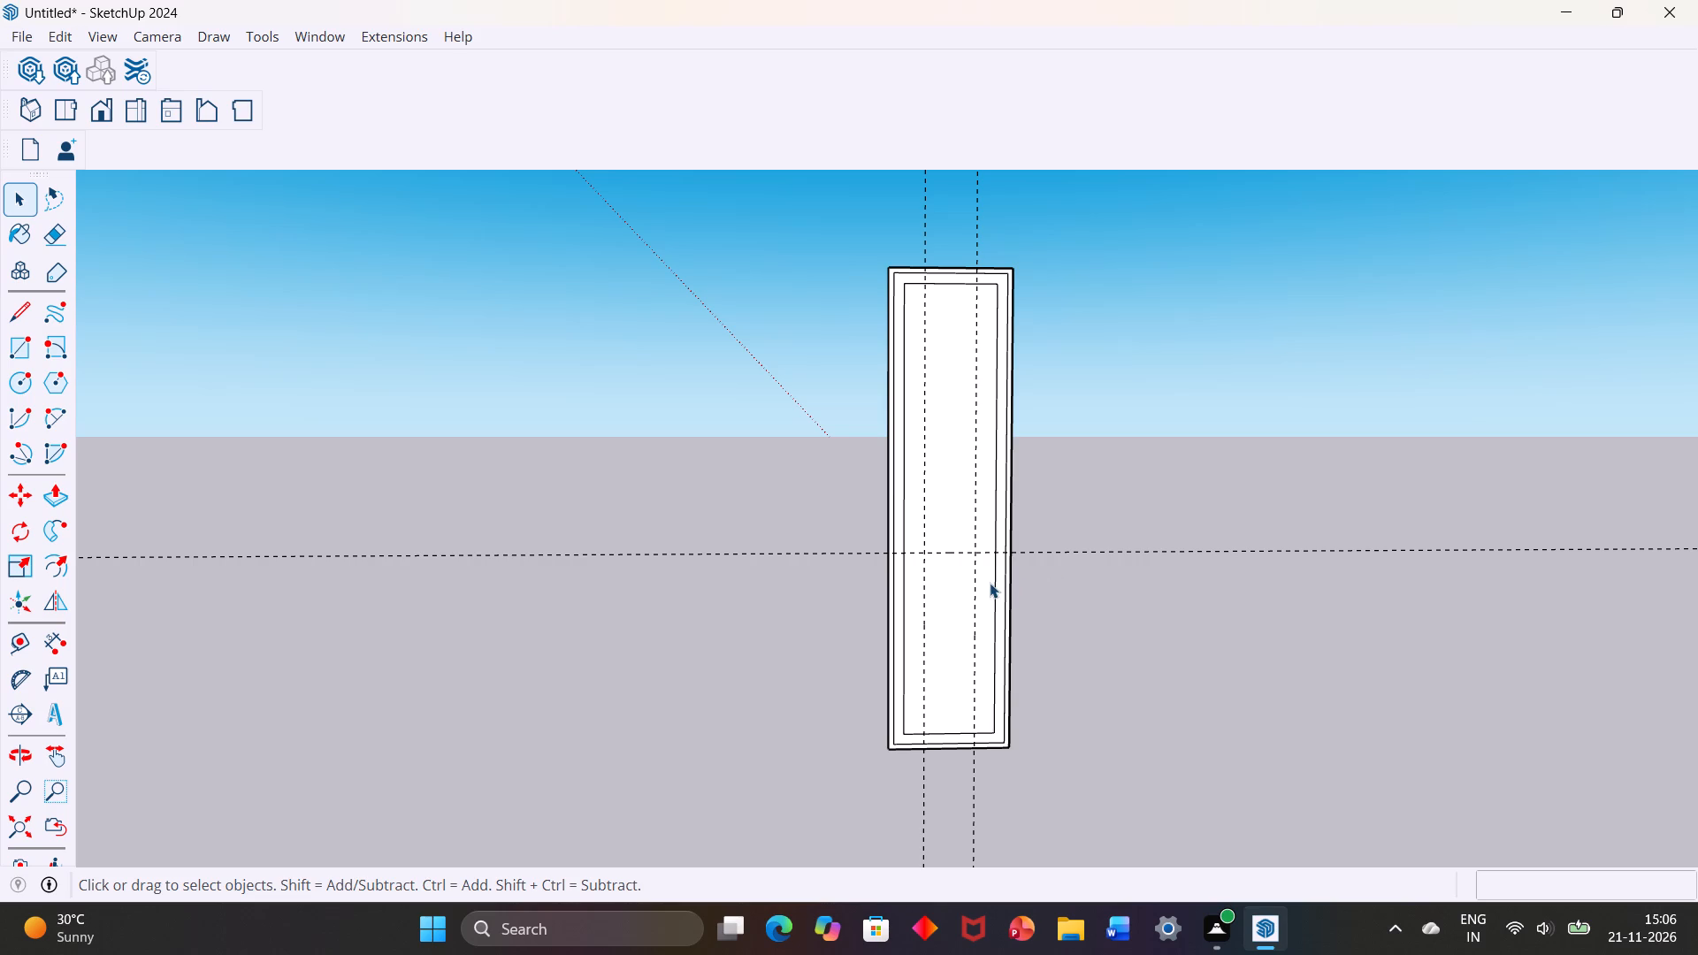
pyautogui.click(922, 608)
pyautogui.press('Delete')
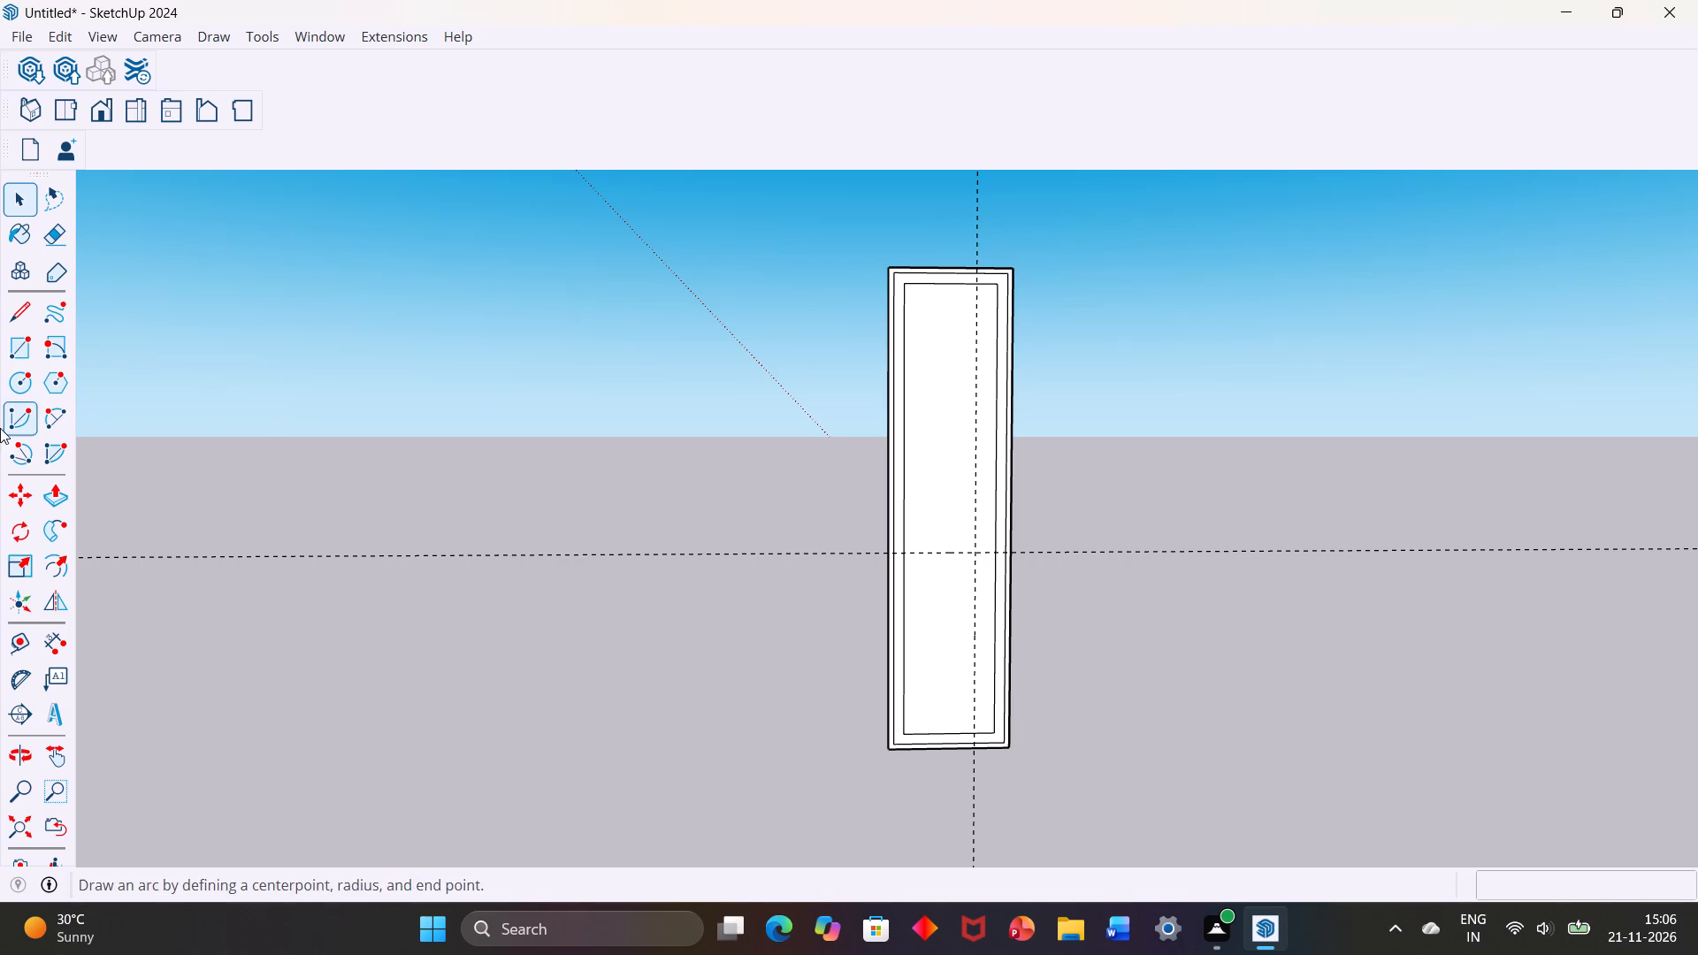
# Draw a 1'5 5/8" by 2 11/16" rectangle on the panel's front face, starting from the intersection of the horizontal and vertical guides.
pyautogui.click(26, 359)
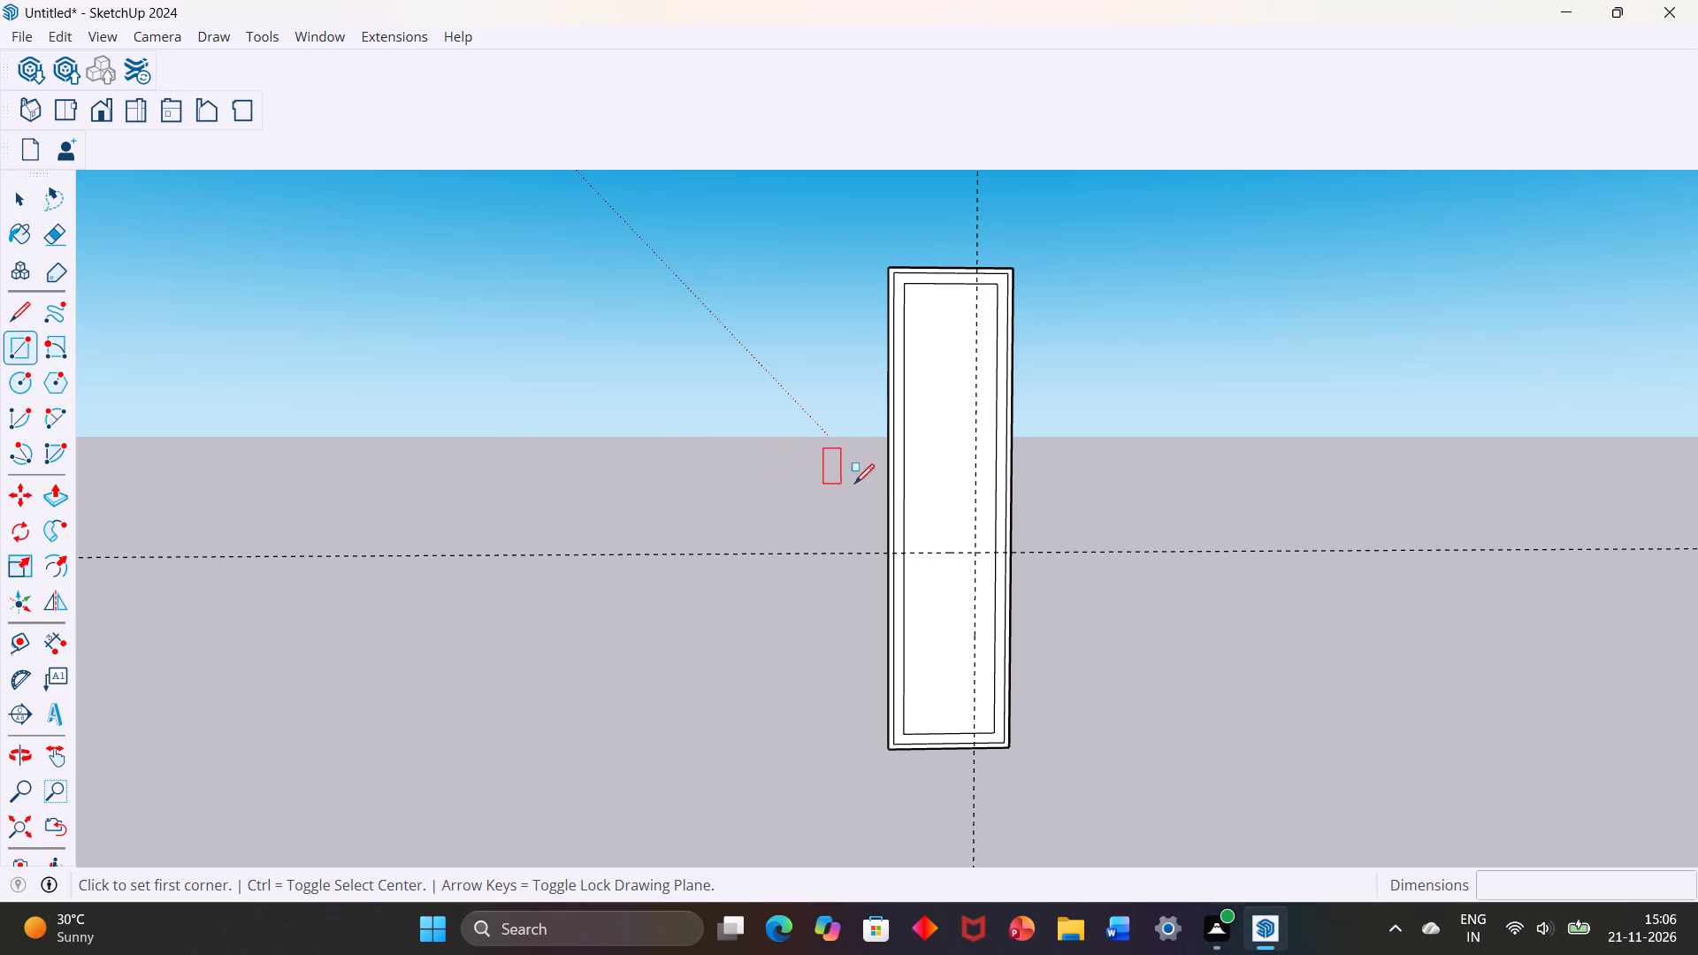
pyautogui.click(978, 550)
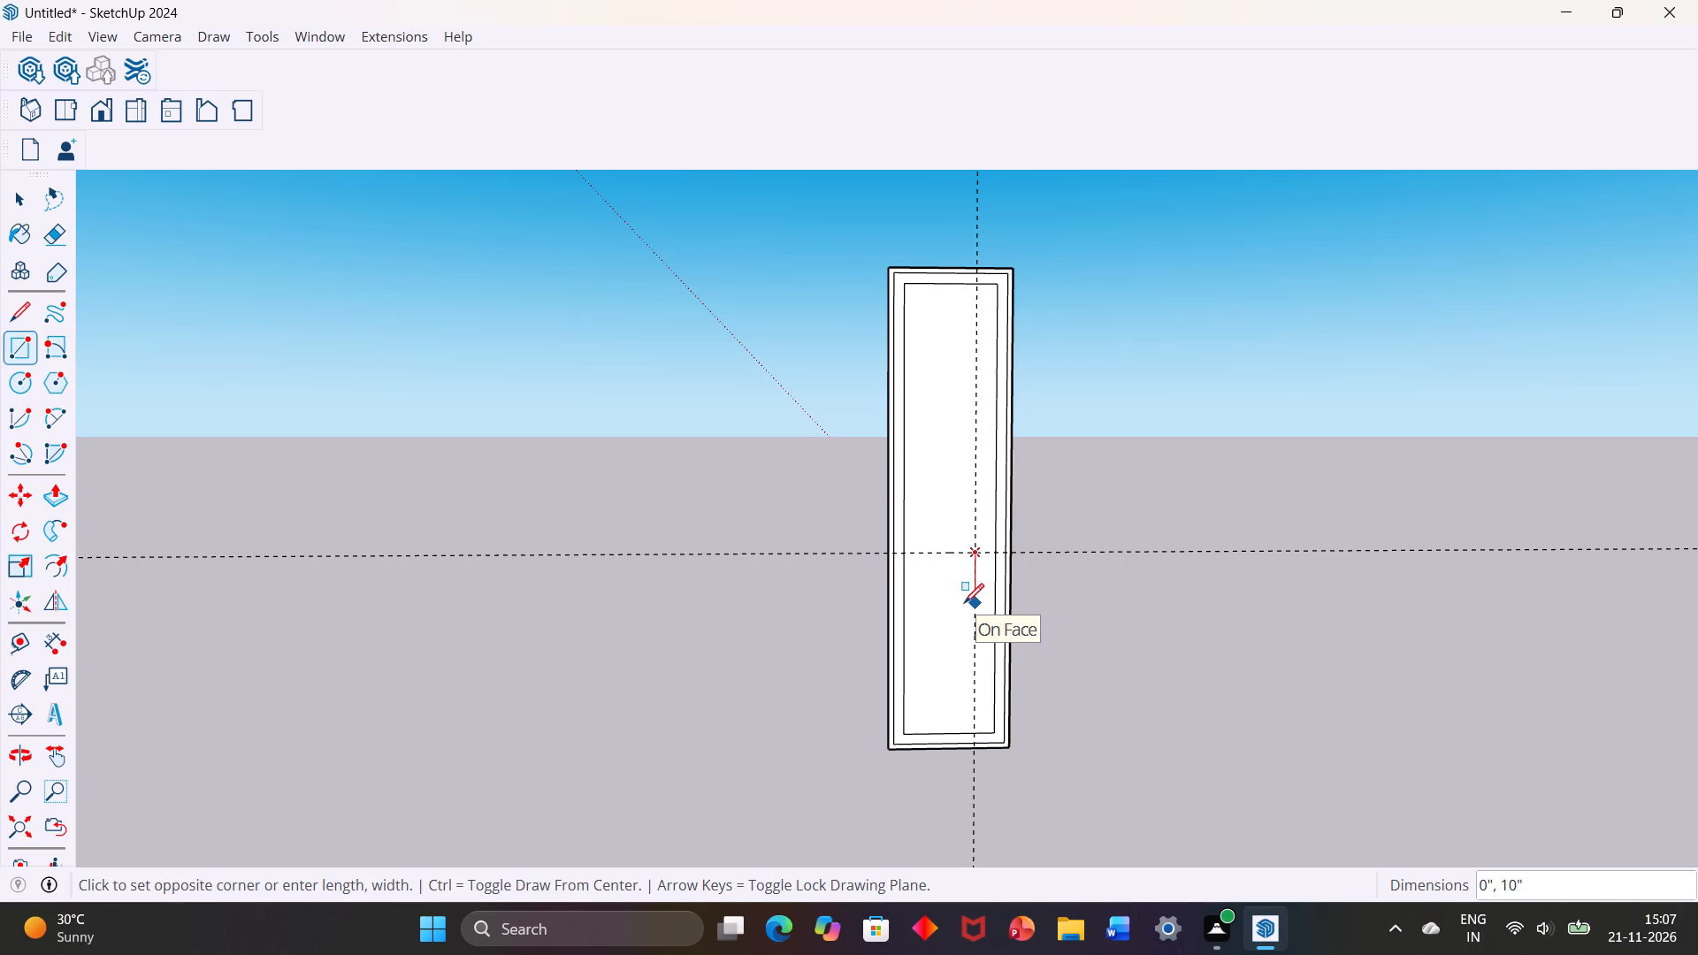
pyautogui.scroll(4, 964, 603)
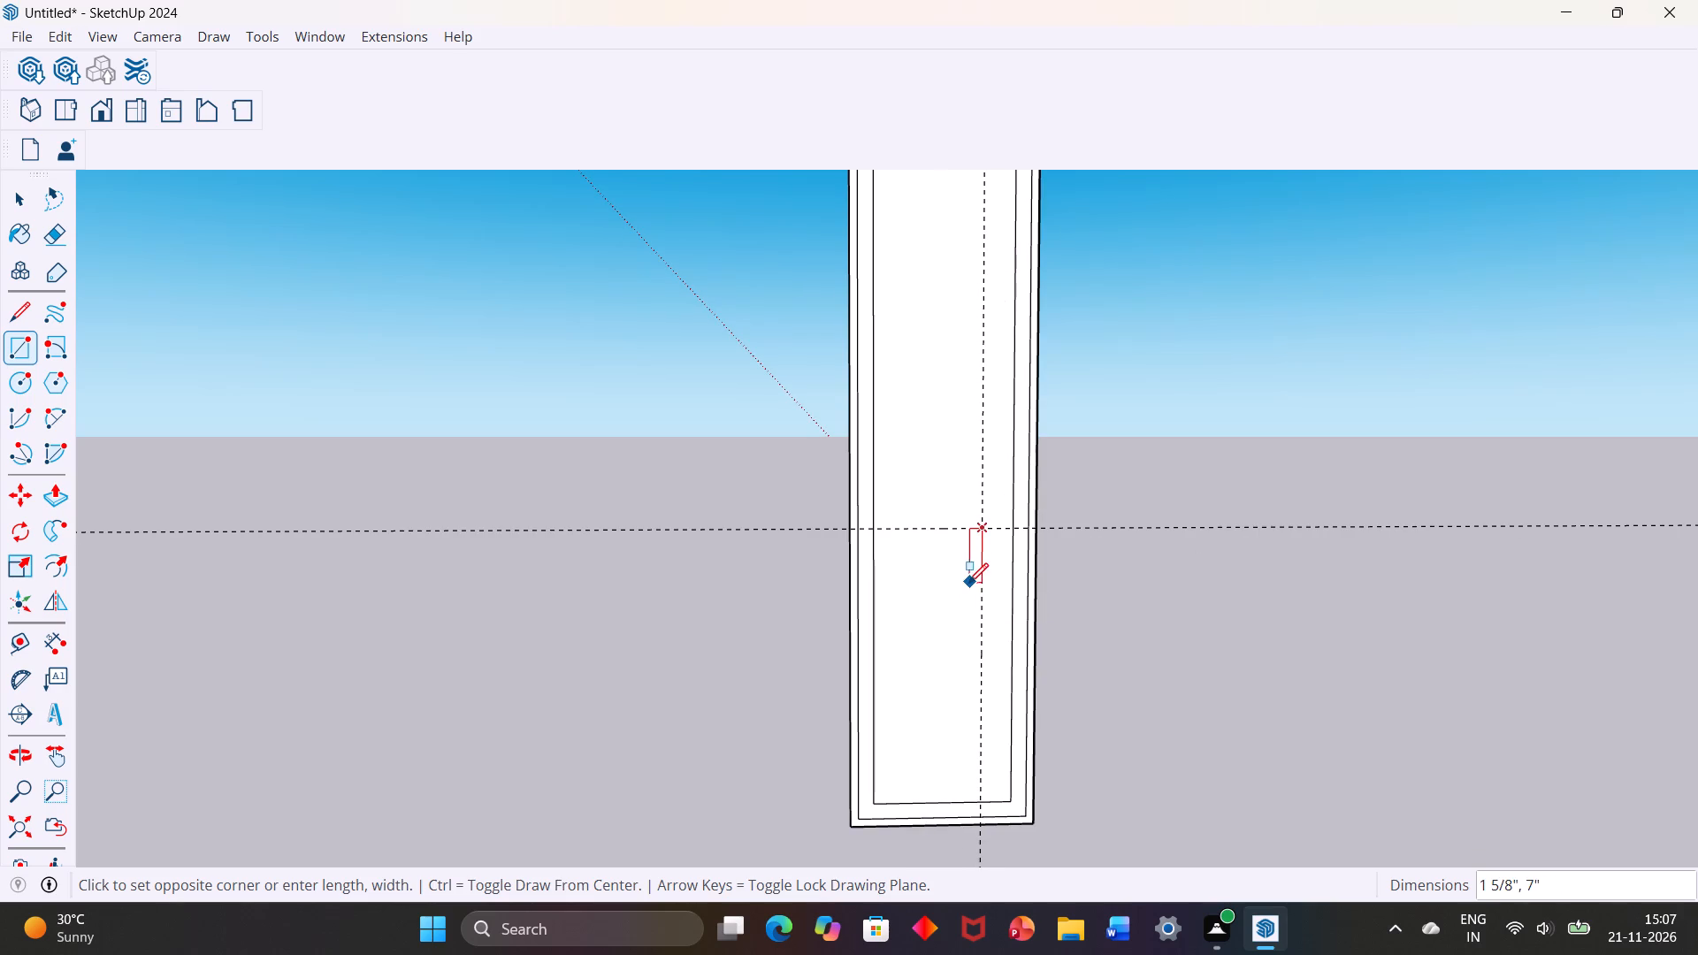
pyautogui.scroll(2, 968, 559)
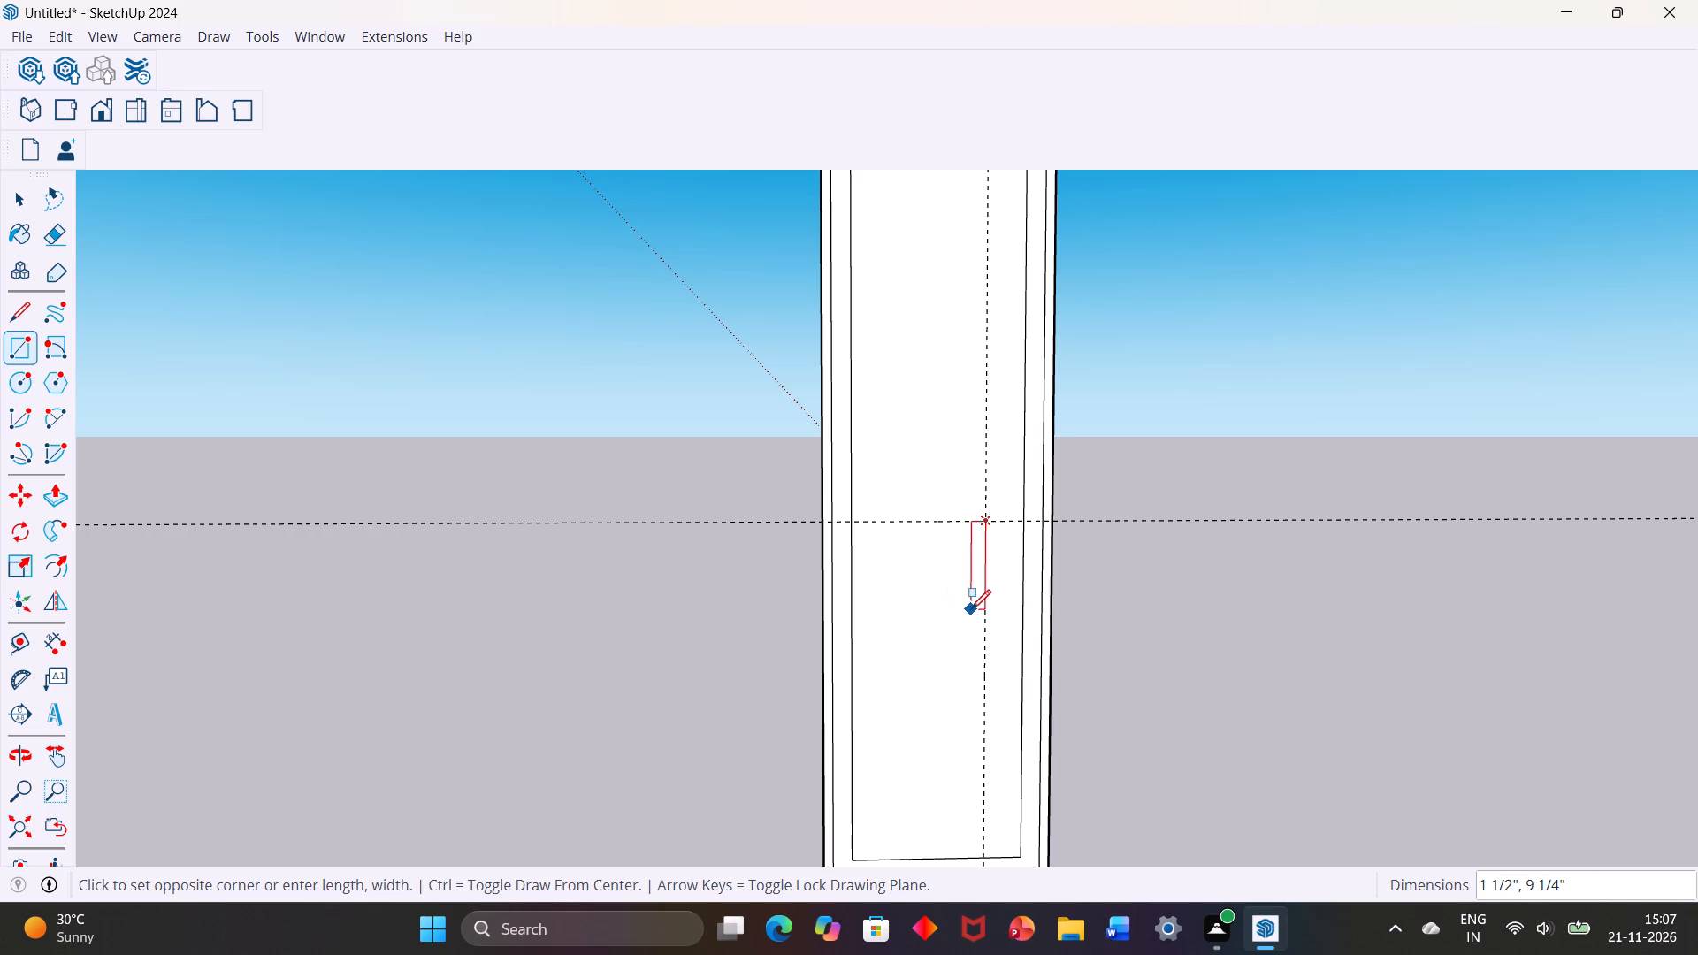
pyautogui.press('1')
pyautogui.press("'")
pyautogui.press('5')
pyautogui.press('space')
pyautogui.press('5')
pyautogui.write('/8')
pyautogui.write('",')
pyautogui.write('2 11')
pyautogui.press('/')
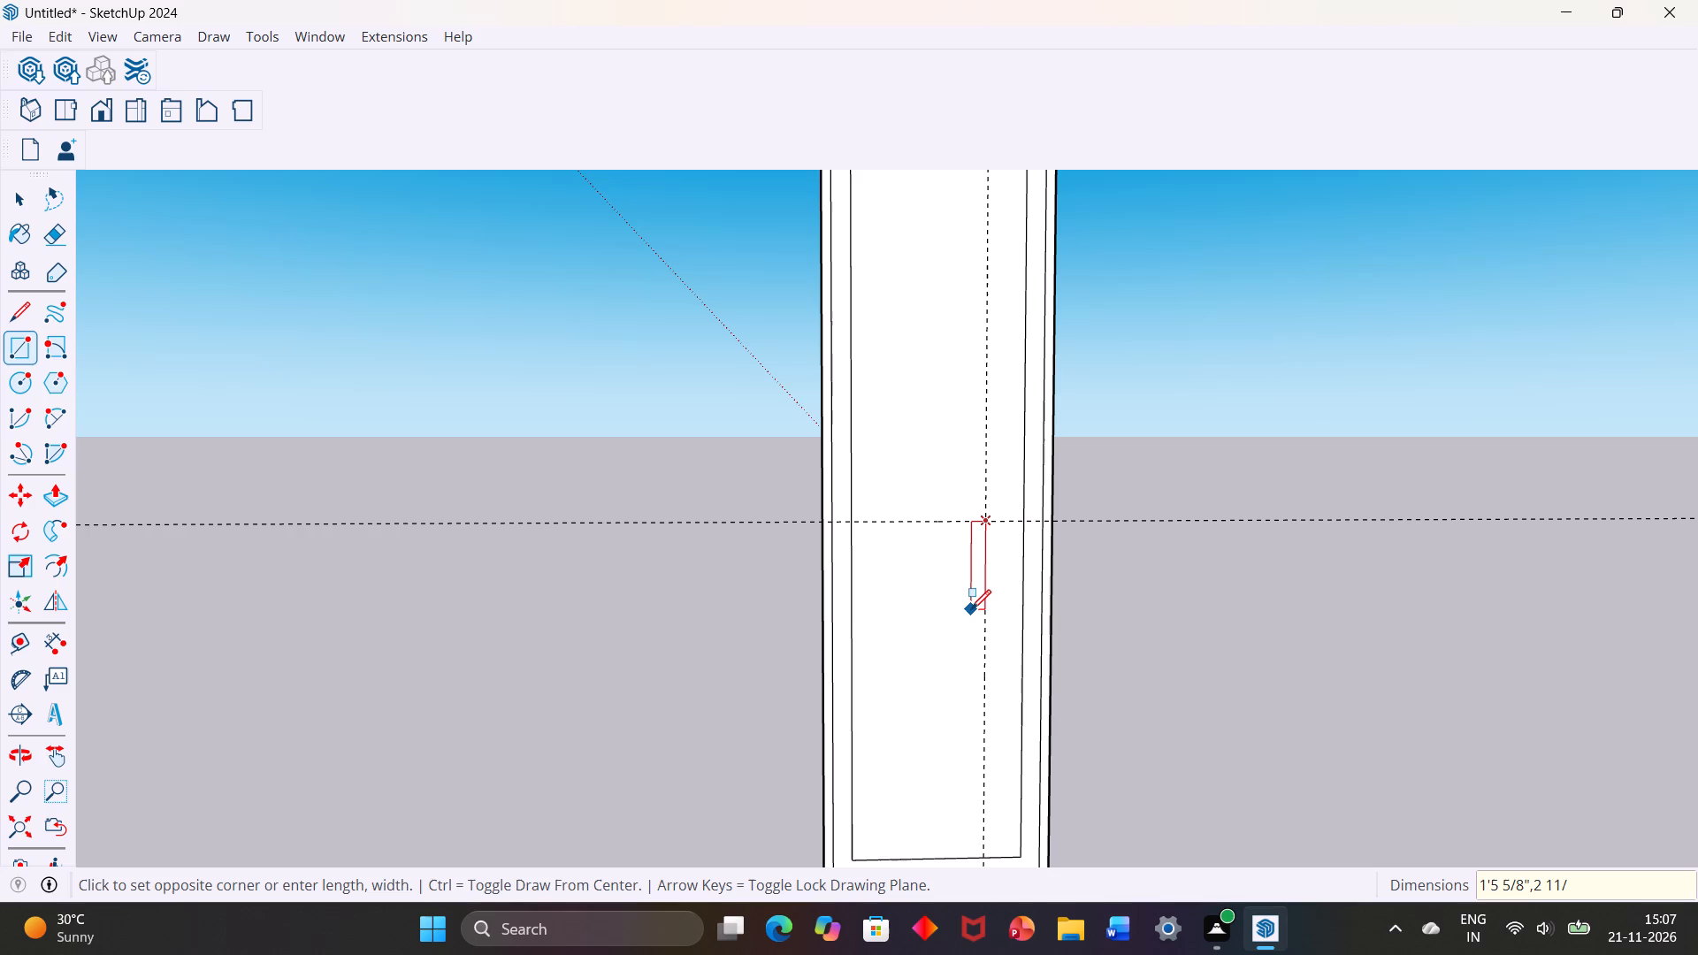
pyautogui.write('15')
pyautogui.press('BackSpace')
pyautogui.press('6')
pyautogui.hotkey('shift', '"')
pyautogui.press('Return')
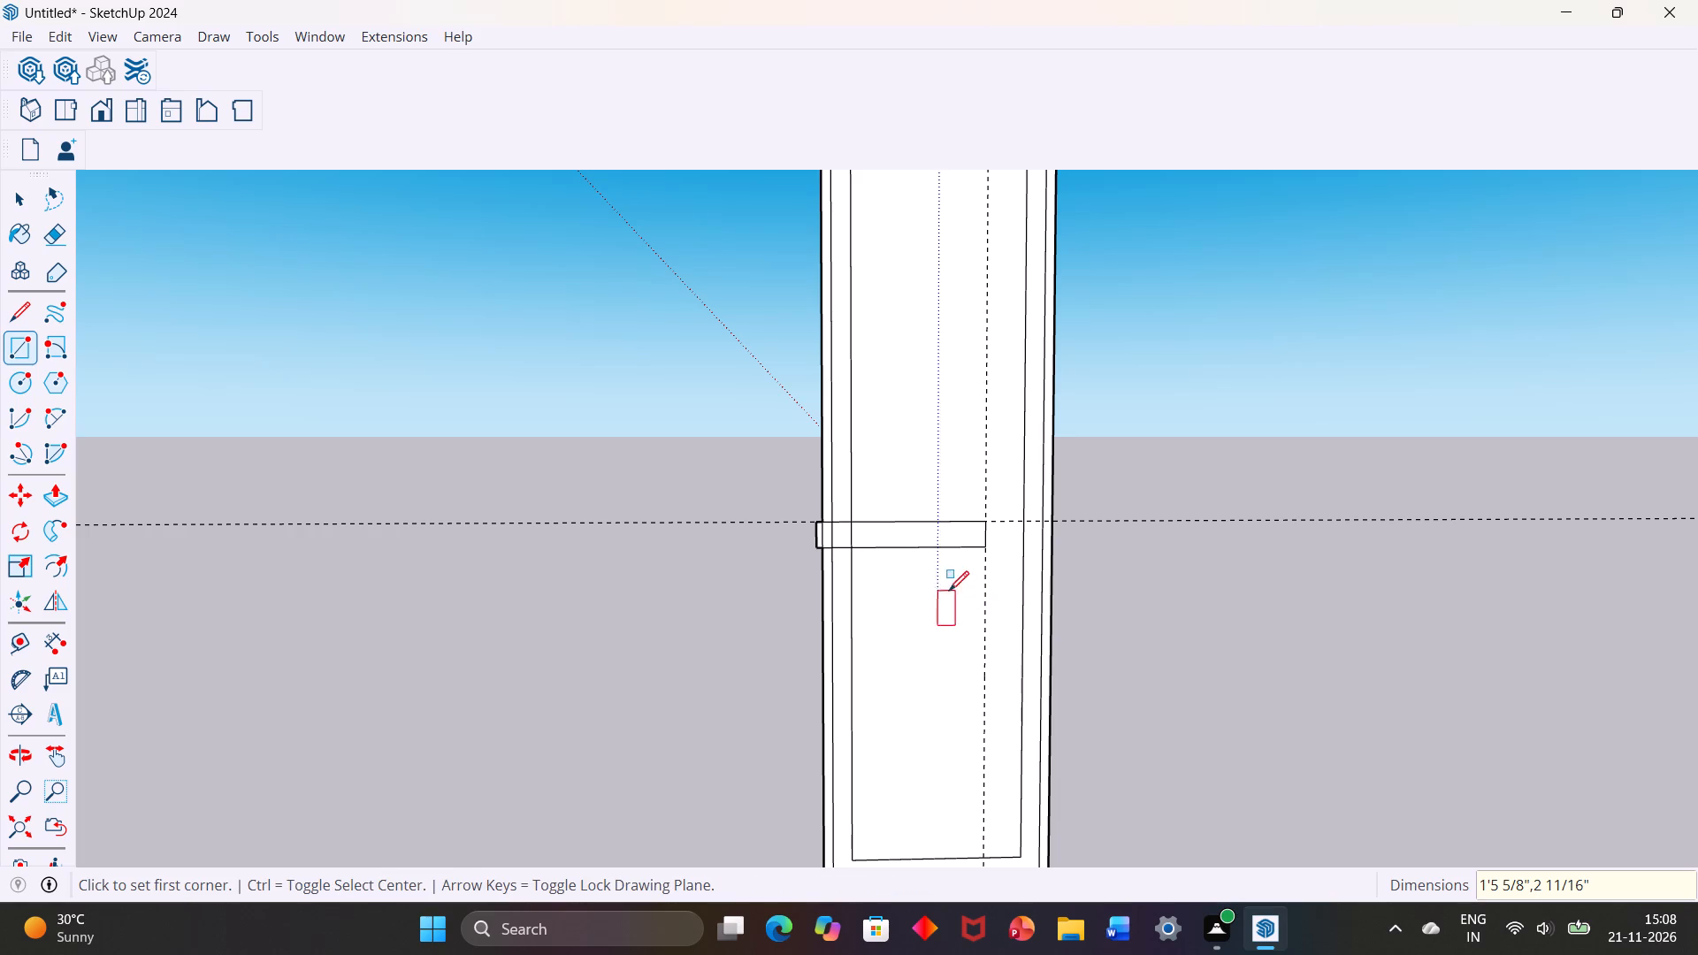
pyautogui.click(990, 523)
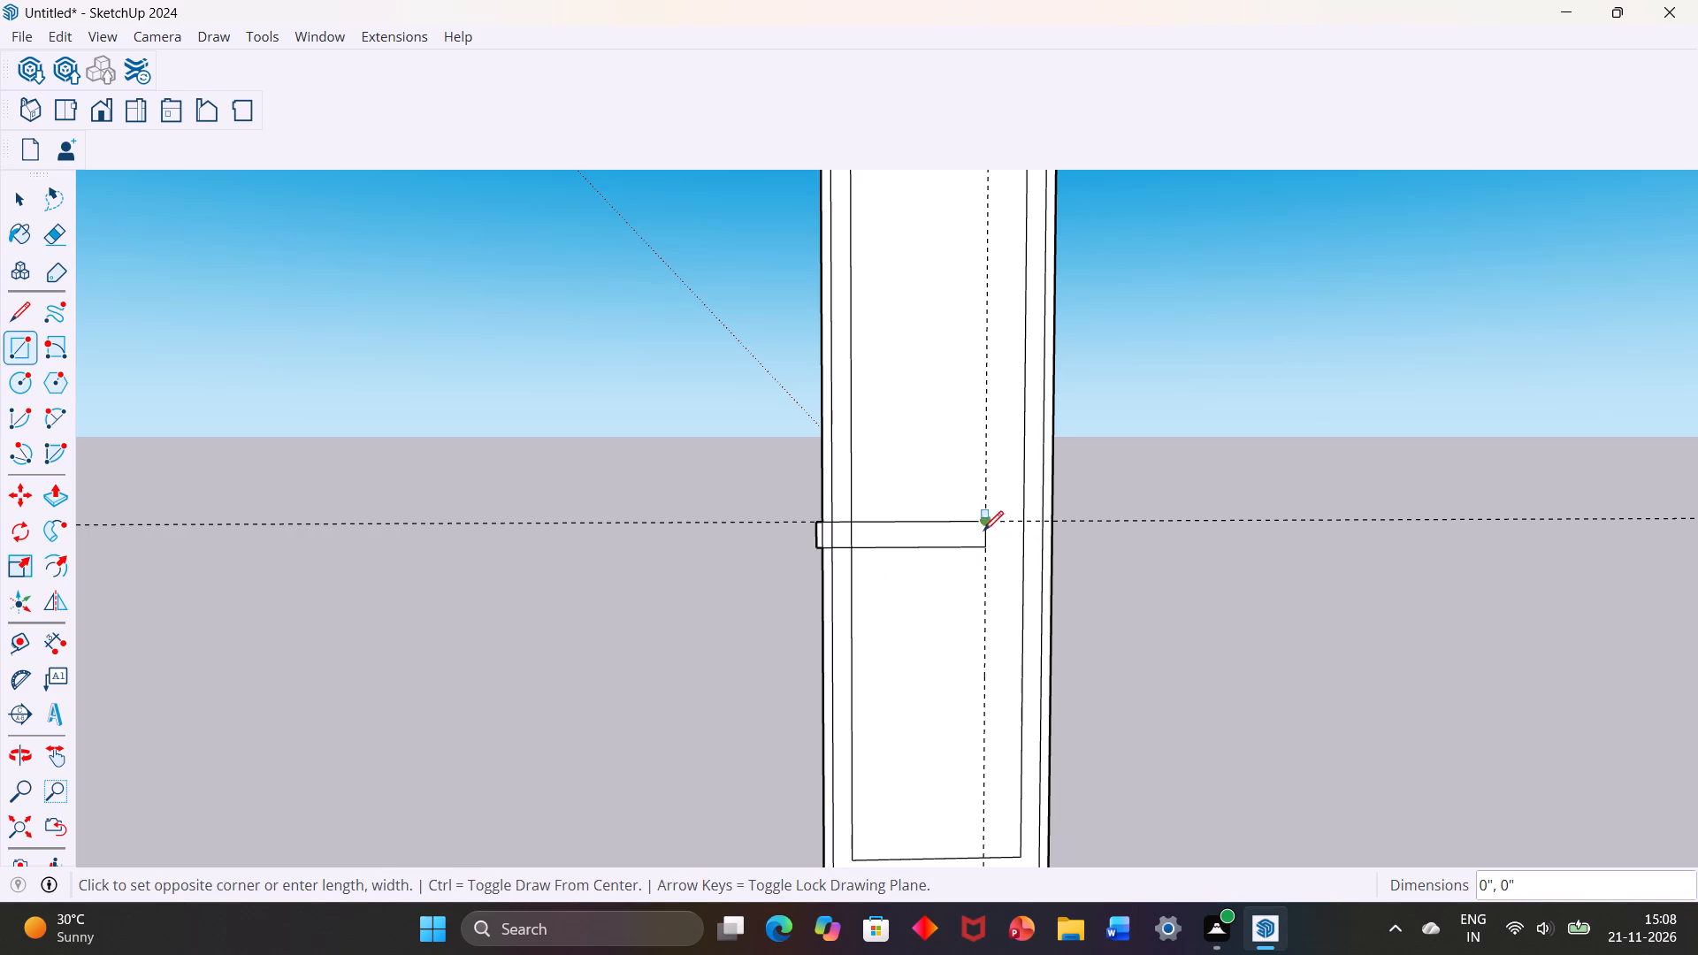
pyautogui.press('Escape')
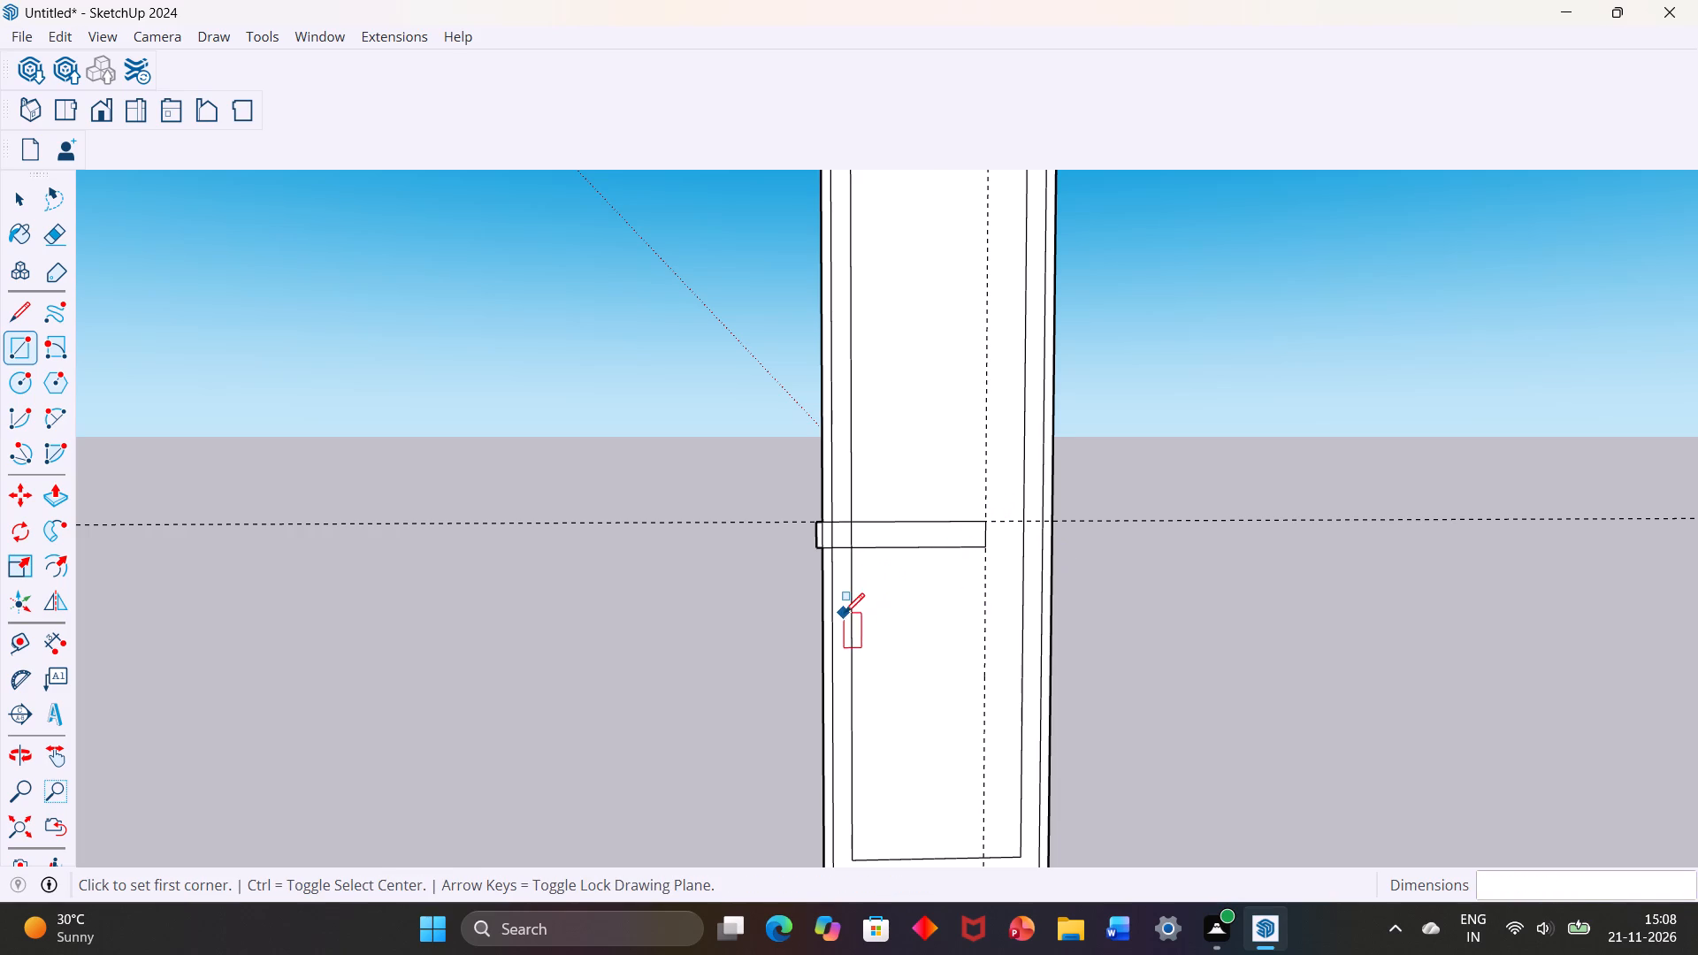
# Dimension the short vertical edge of the handle rectangle where it meets the vertical guide, placing the dimension just outside the rectangle.
pyautogui.press('space')
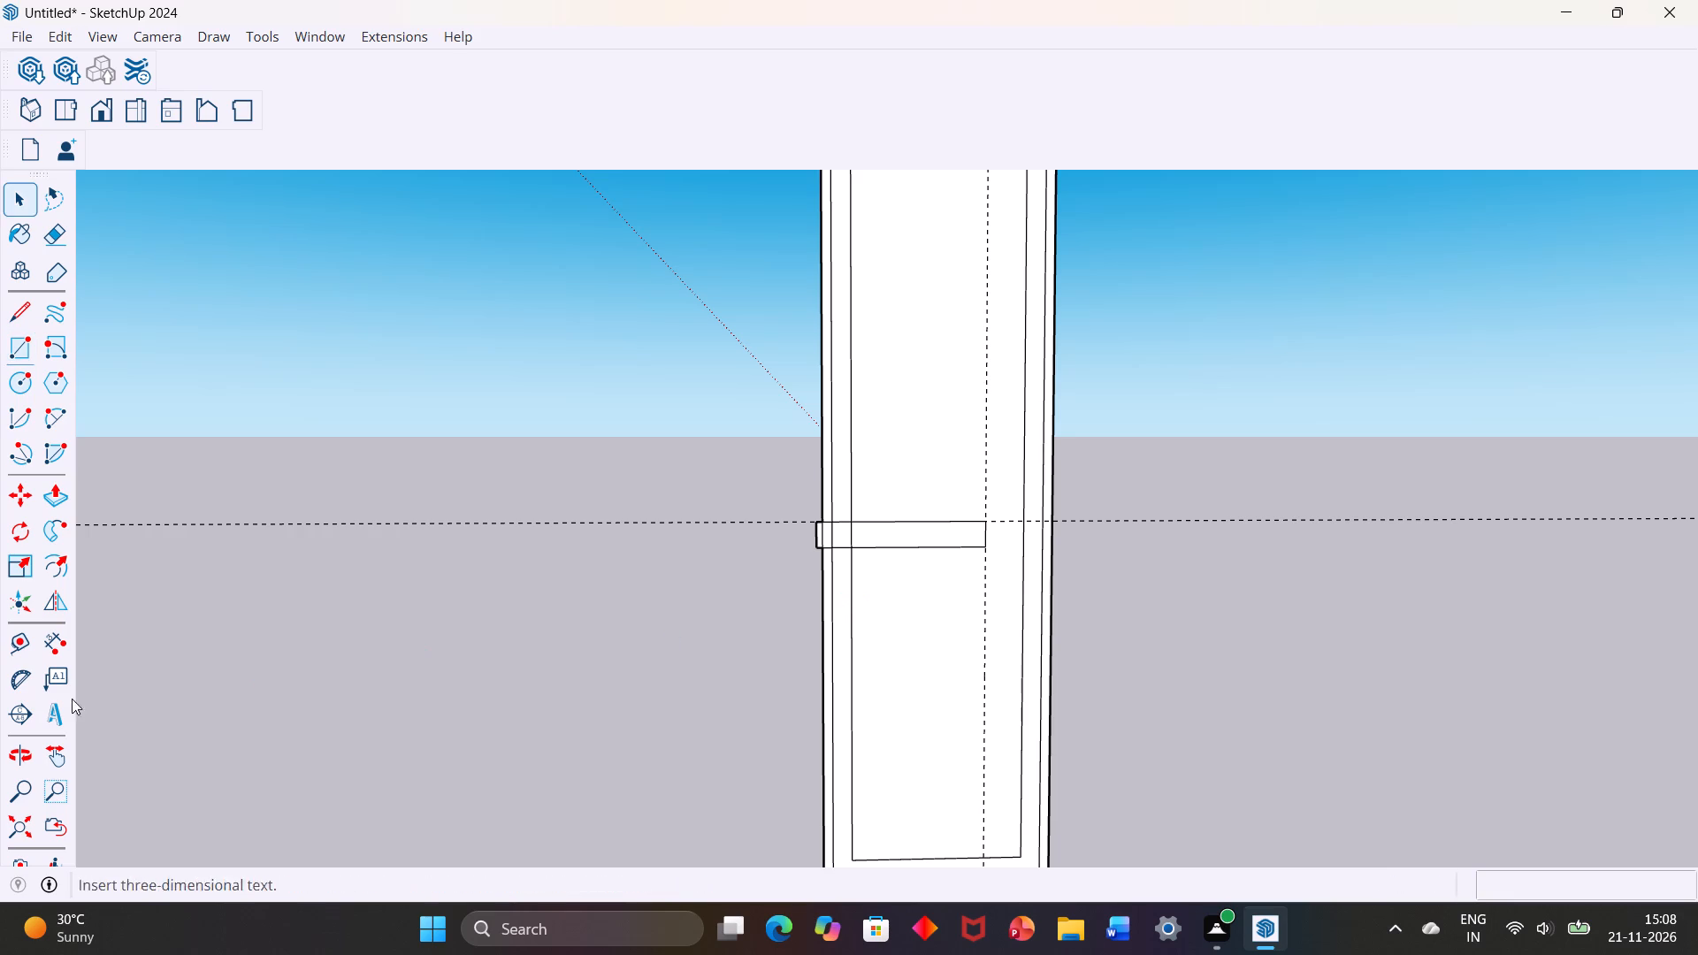
pyautogui.moveTo(50, 642); pyautogui.dragTo(63, 642)
pyautogui.scroll(3, 894, 566)
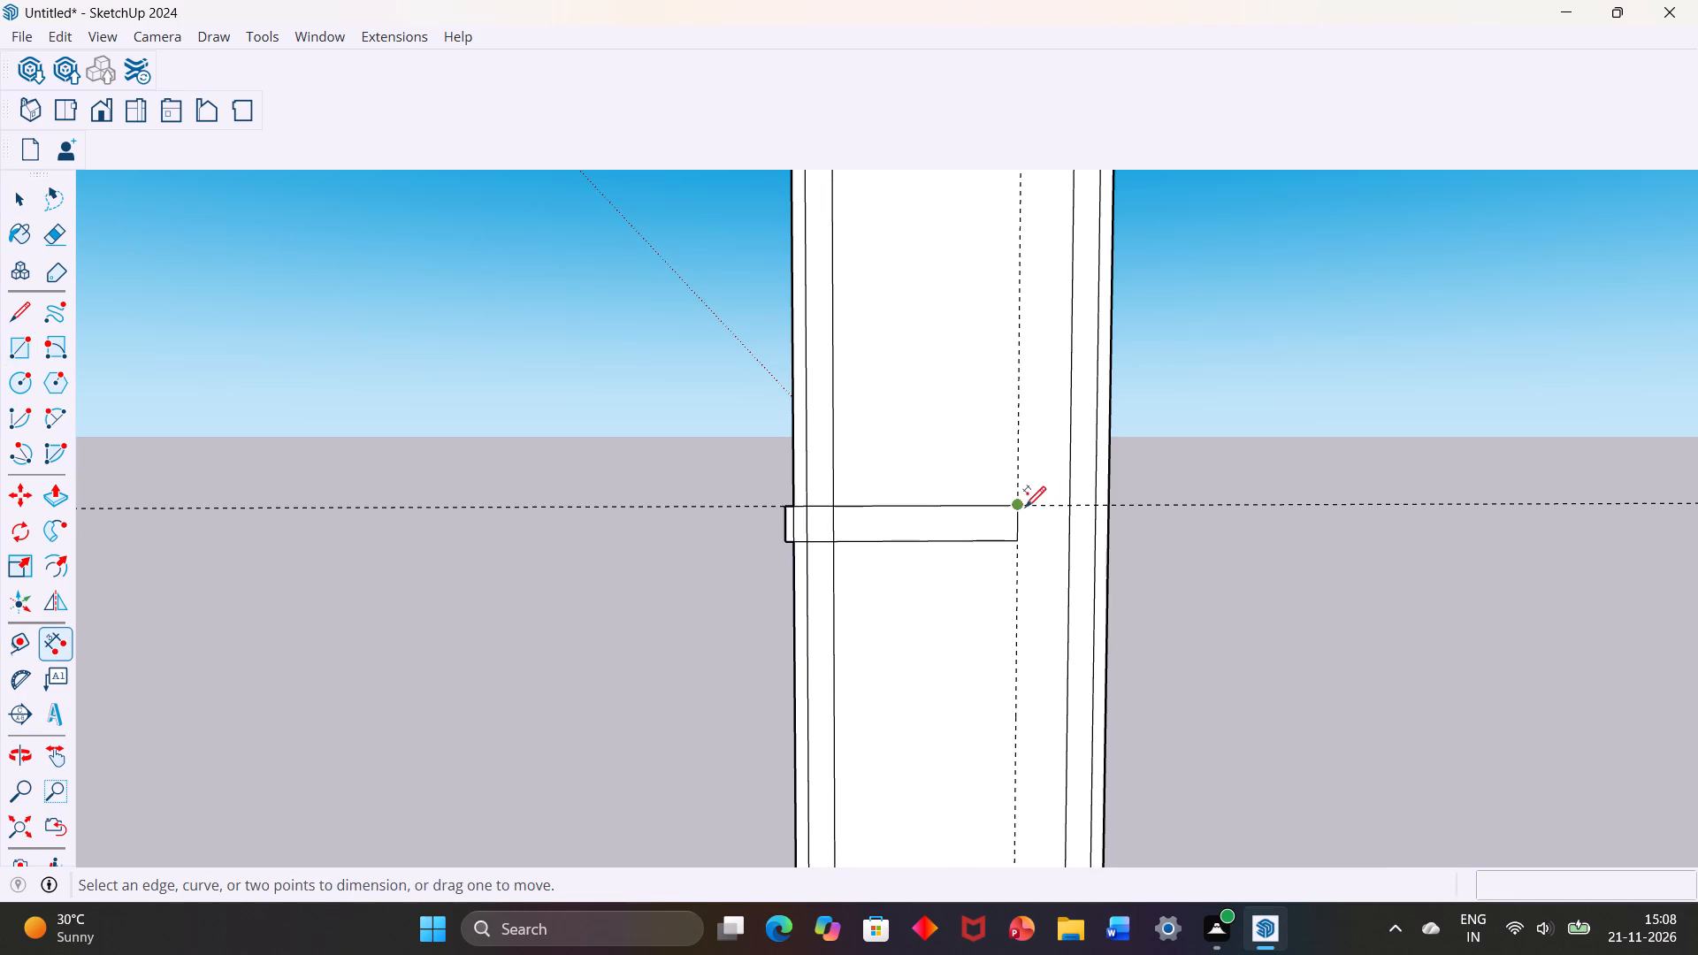
pyautogui.click(1022, 504)
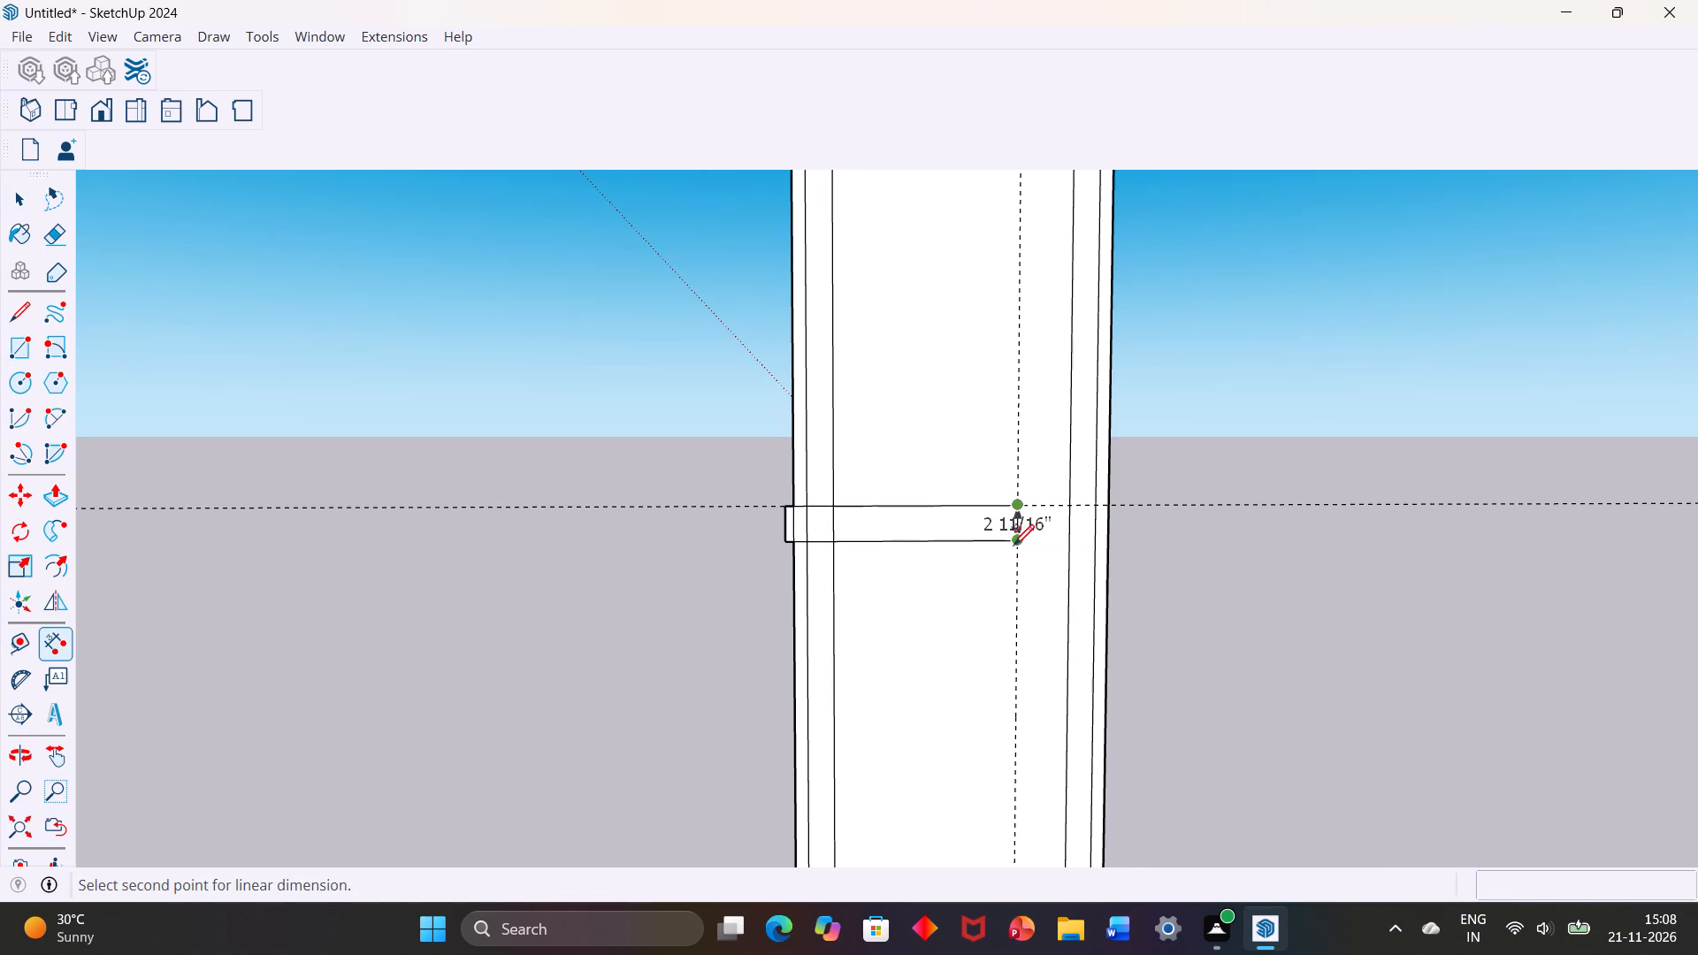
pyautogui.scroll(6, 1013, 544)
pyautogui.click(1017, 543)
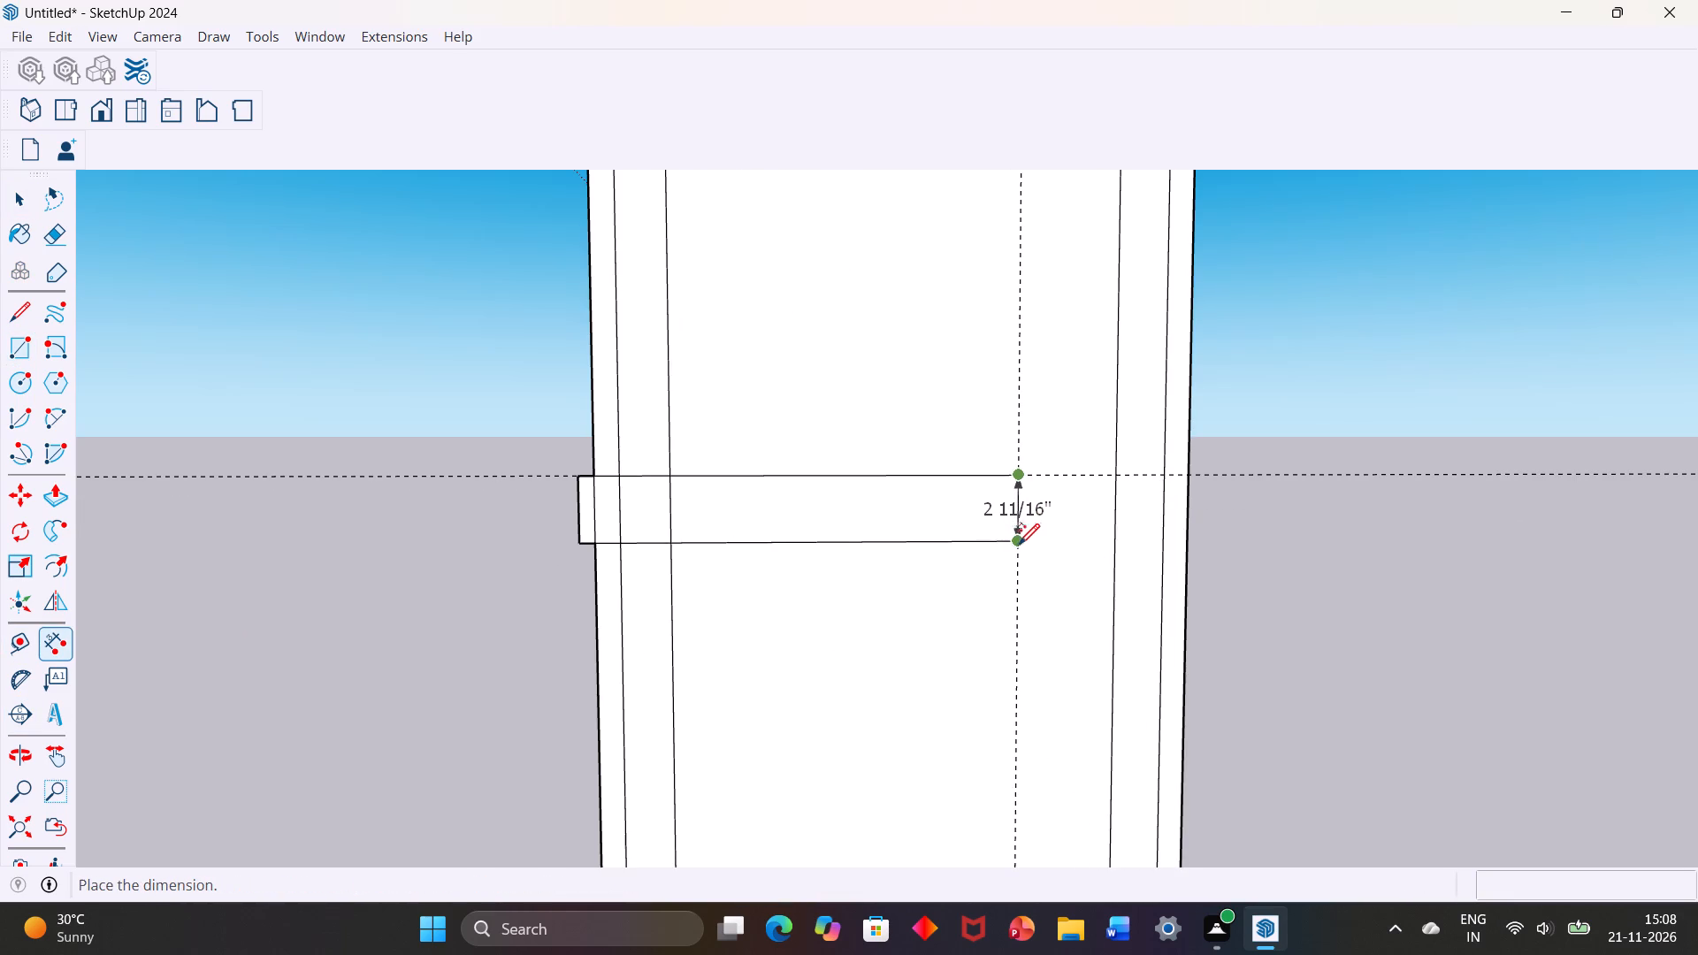
pyautogui.click(1049, 541)
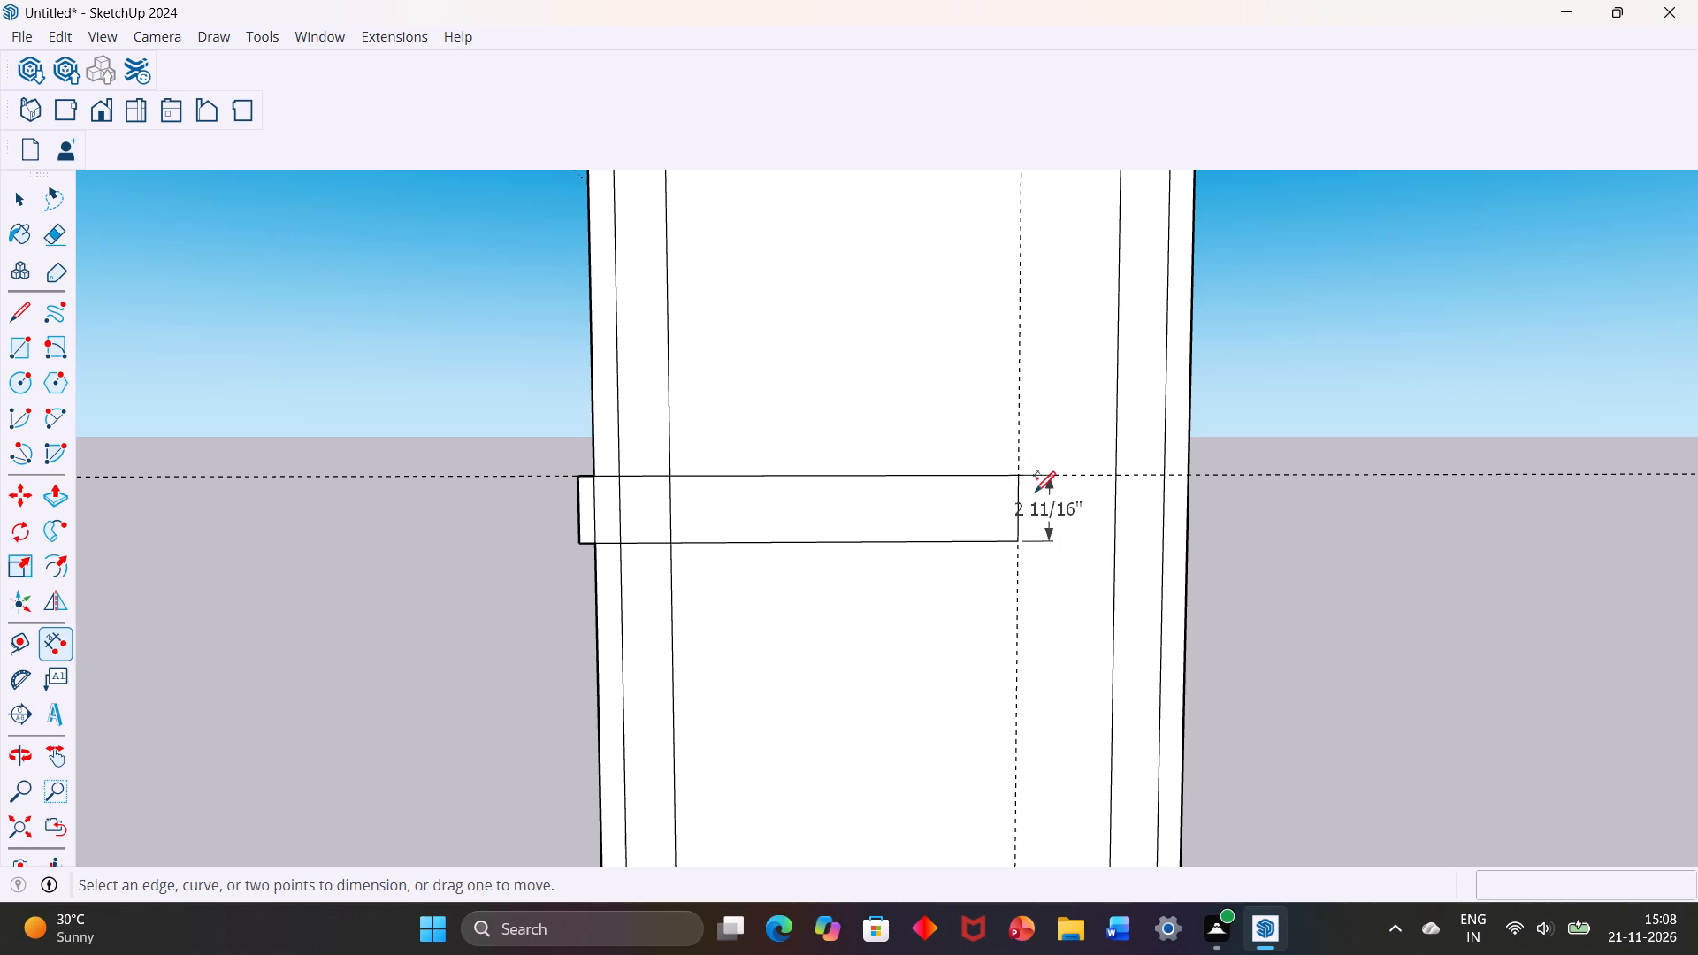
# Dimension the handle rectangle's long top edge from corner to corner, placing the dimension just above the rectangle.
pyautogui.scroll(3, 595, 480)
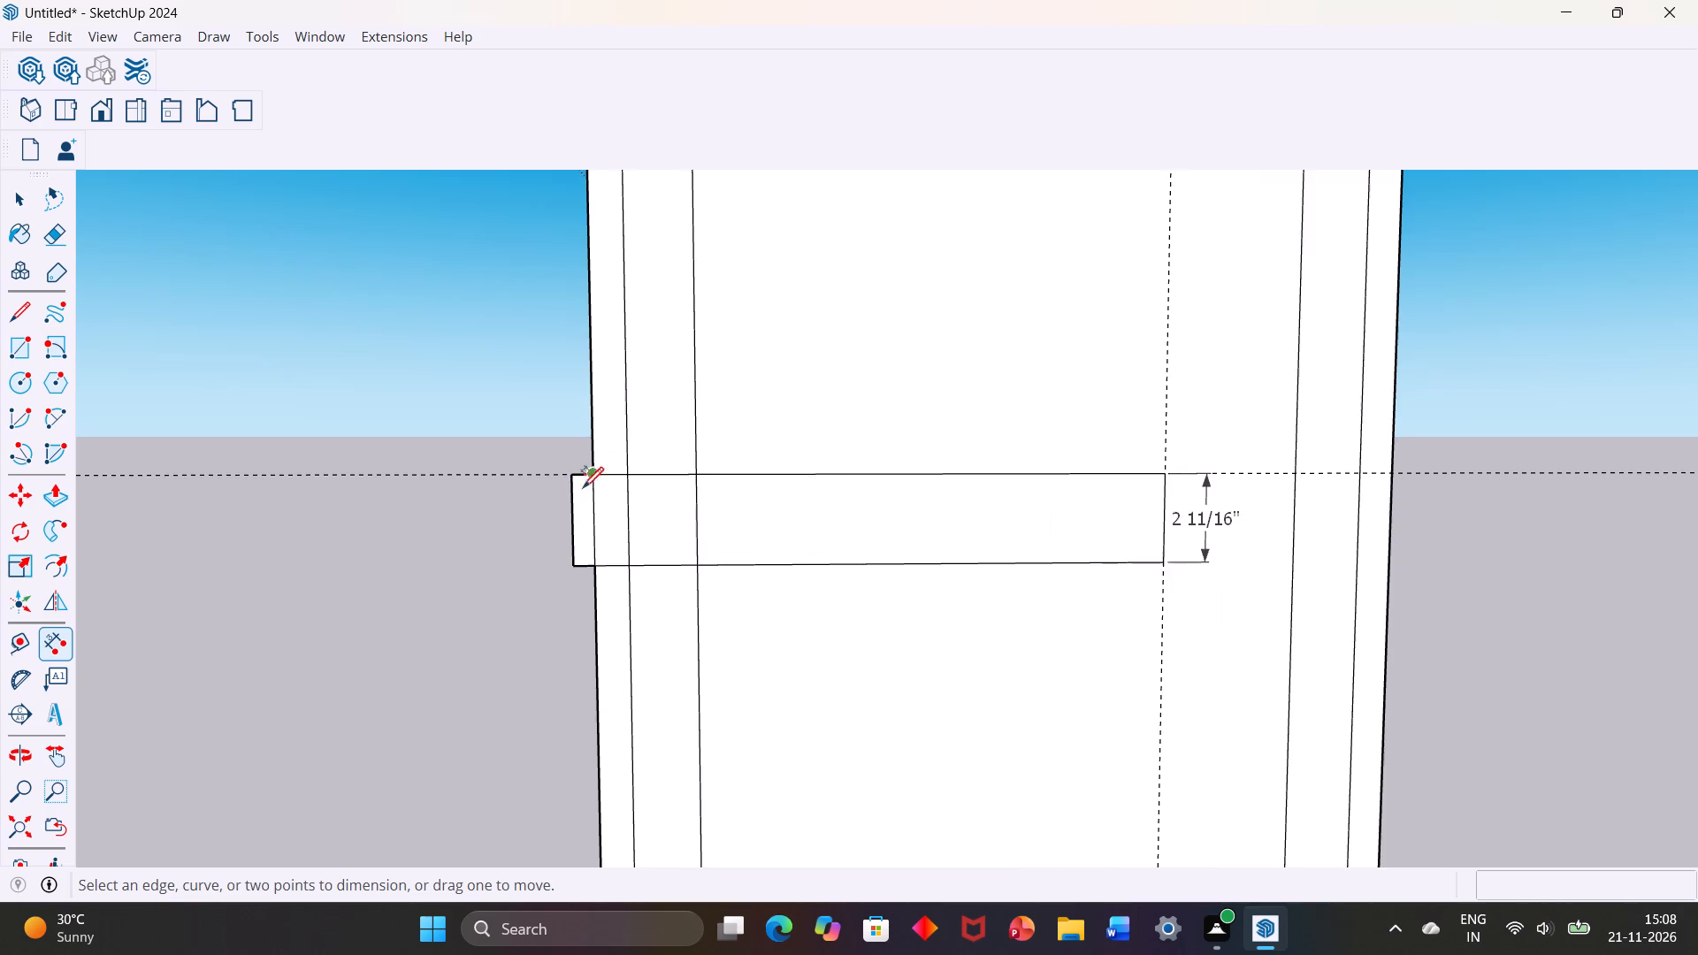
pyautogui.moveTo(532, 507); pyautogui.dragTo(927, 504, button='middle')
pyautogui.click(646, 482)
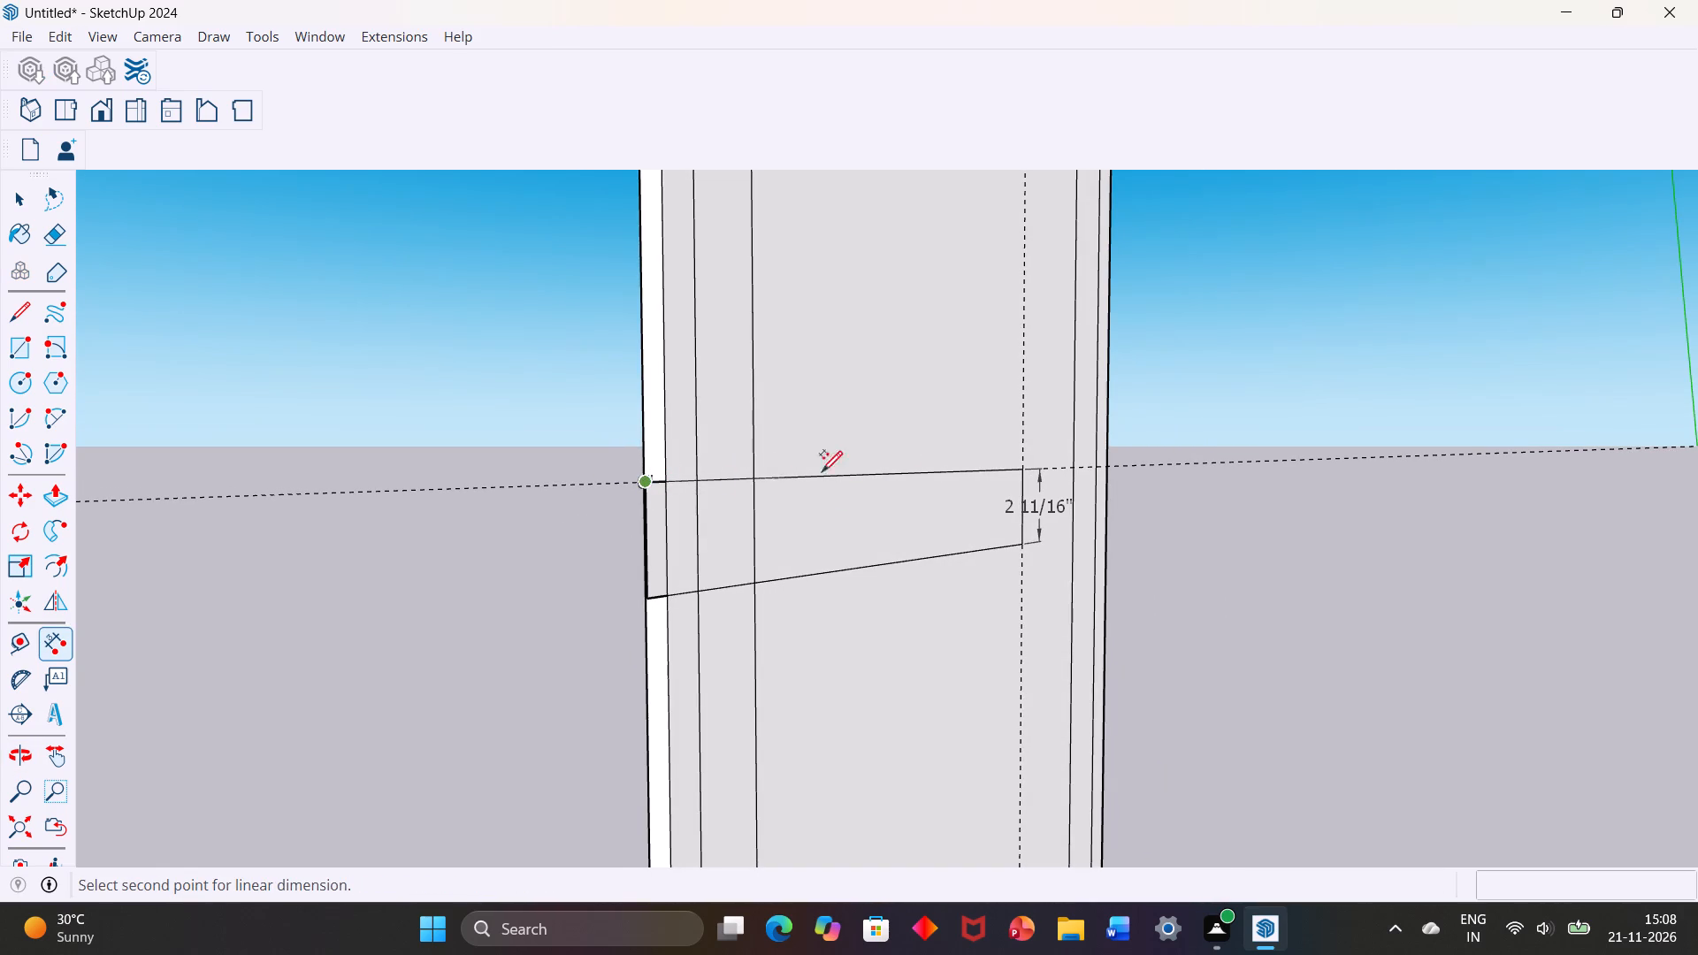
pyautogui.click(1021, 470)
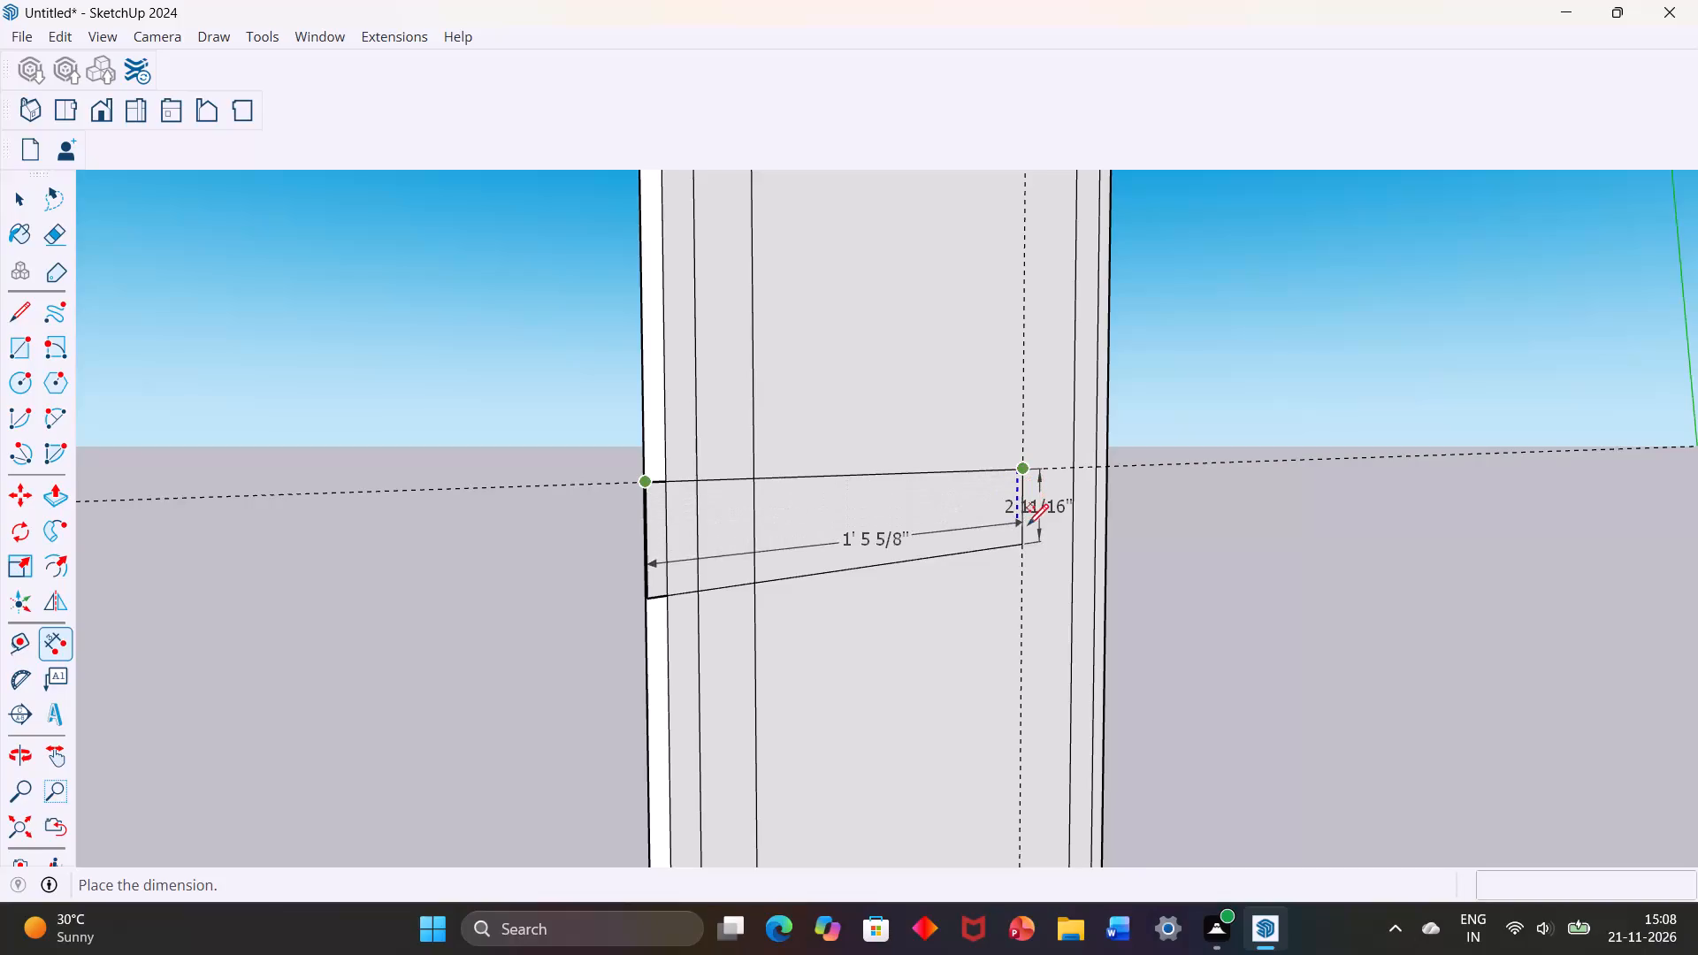
pyautogui.click(1025, 454)
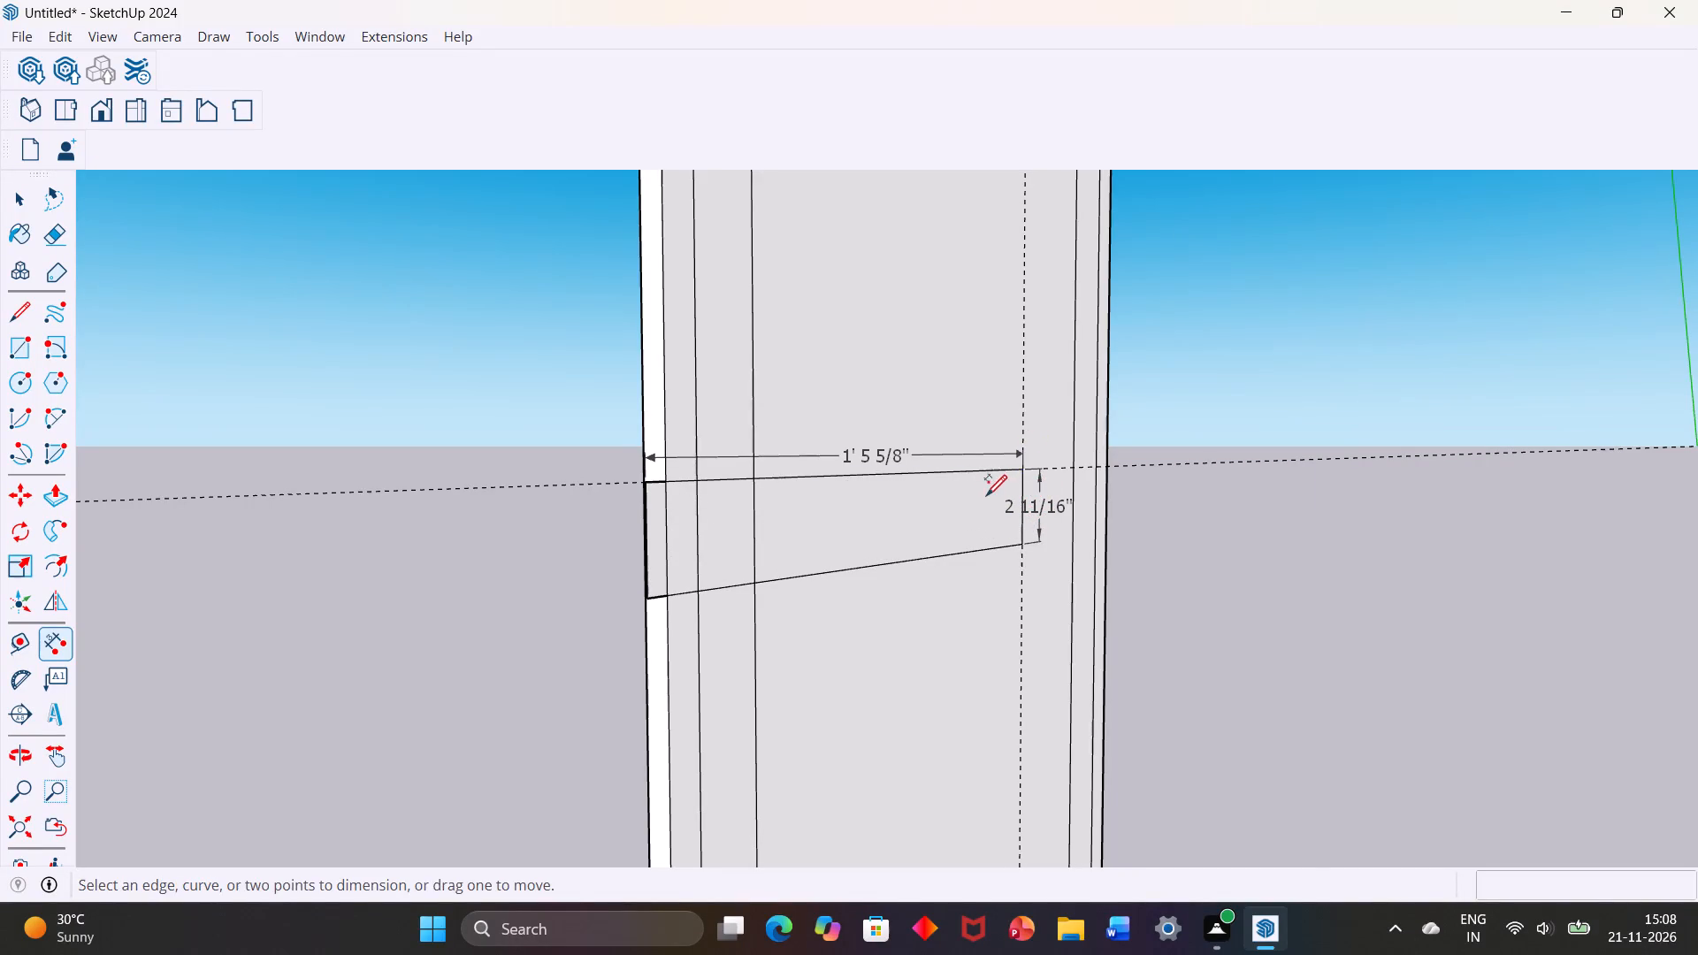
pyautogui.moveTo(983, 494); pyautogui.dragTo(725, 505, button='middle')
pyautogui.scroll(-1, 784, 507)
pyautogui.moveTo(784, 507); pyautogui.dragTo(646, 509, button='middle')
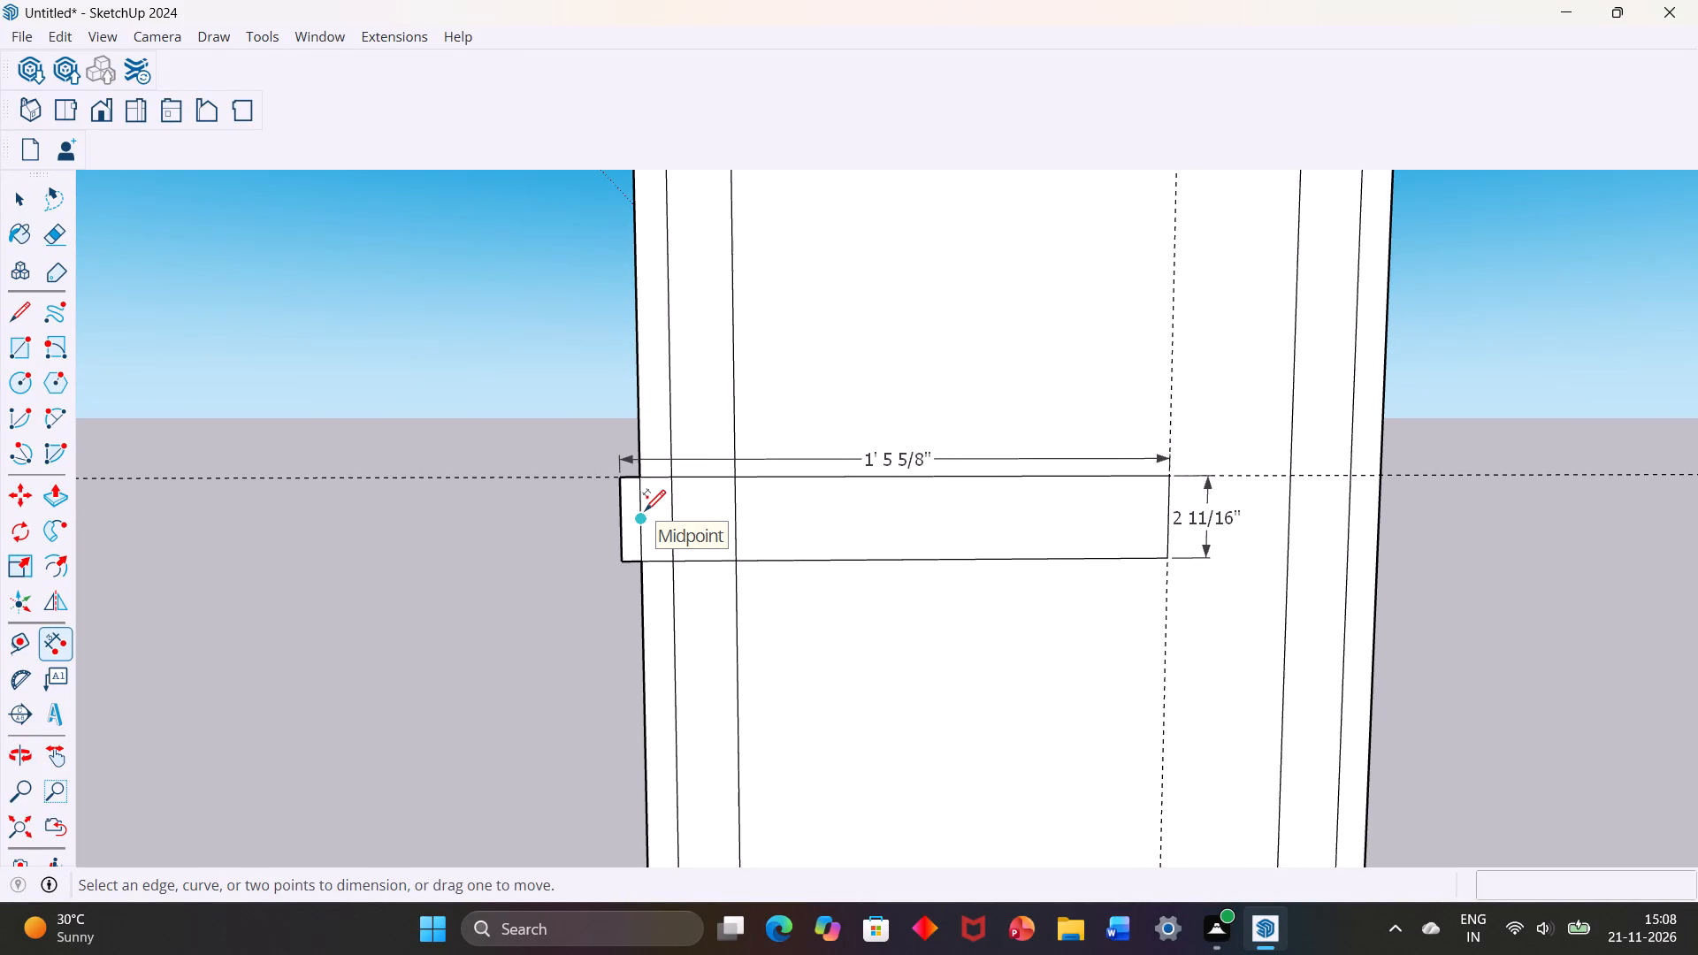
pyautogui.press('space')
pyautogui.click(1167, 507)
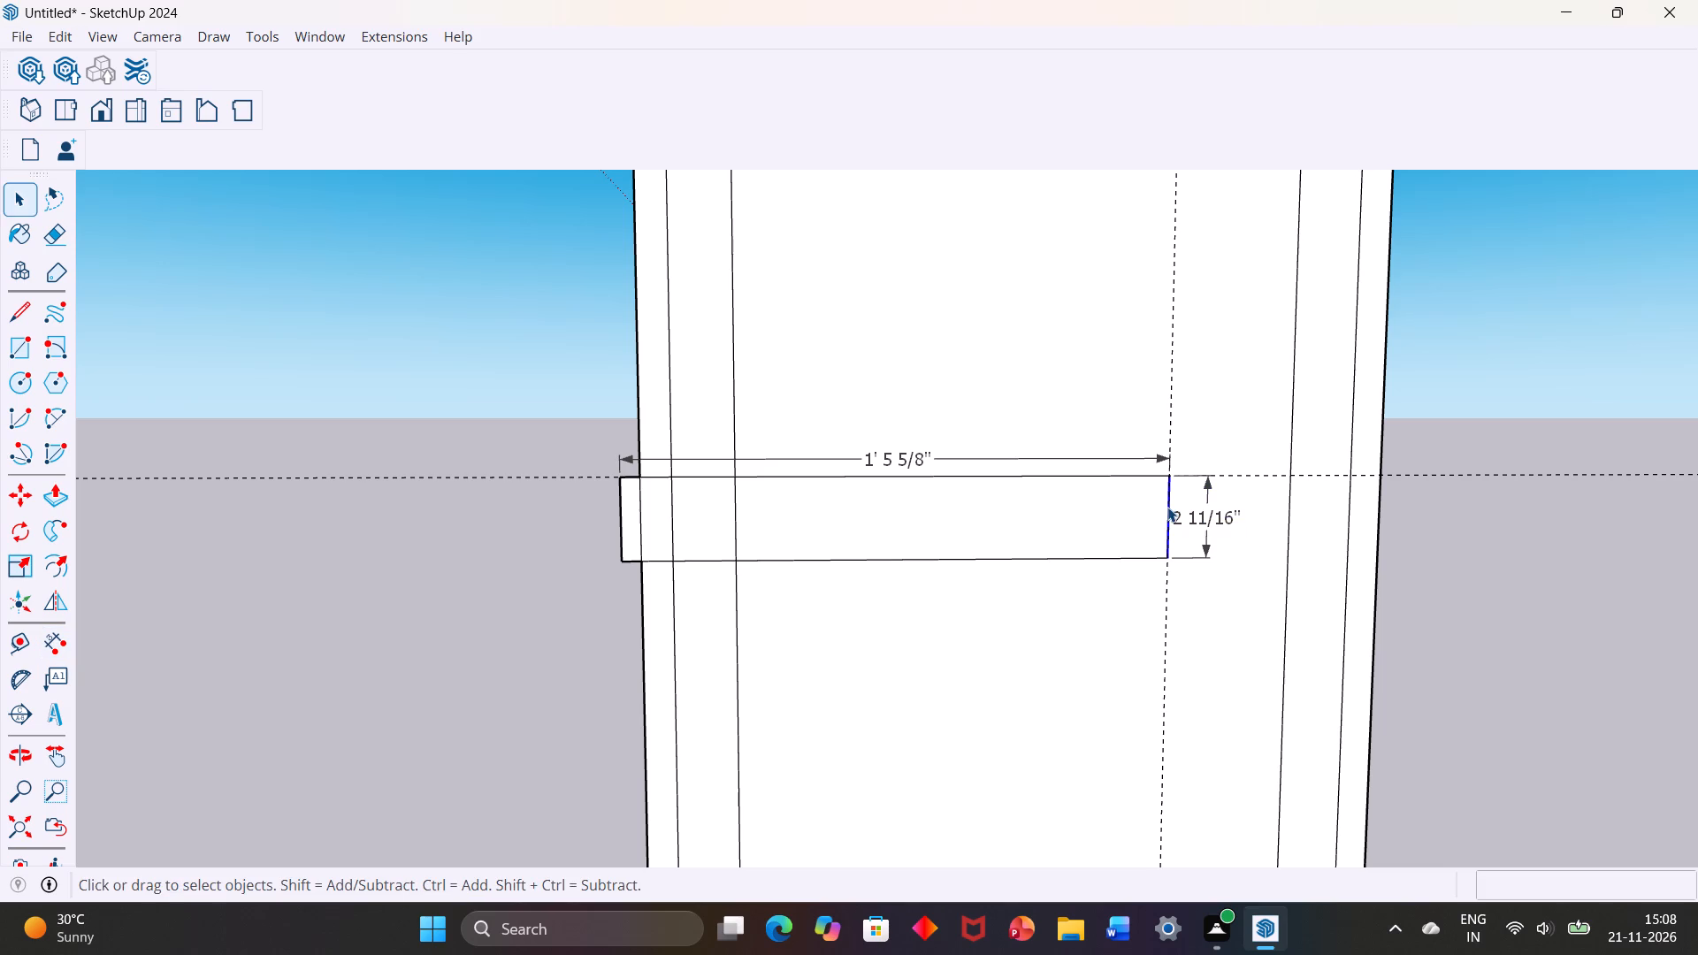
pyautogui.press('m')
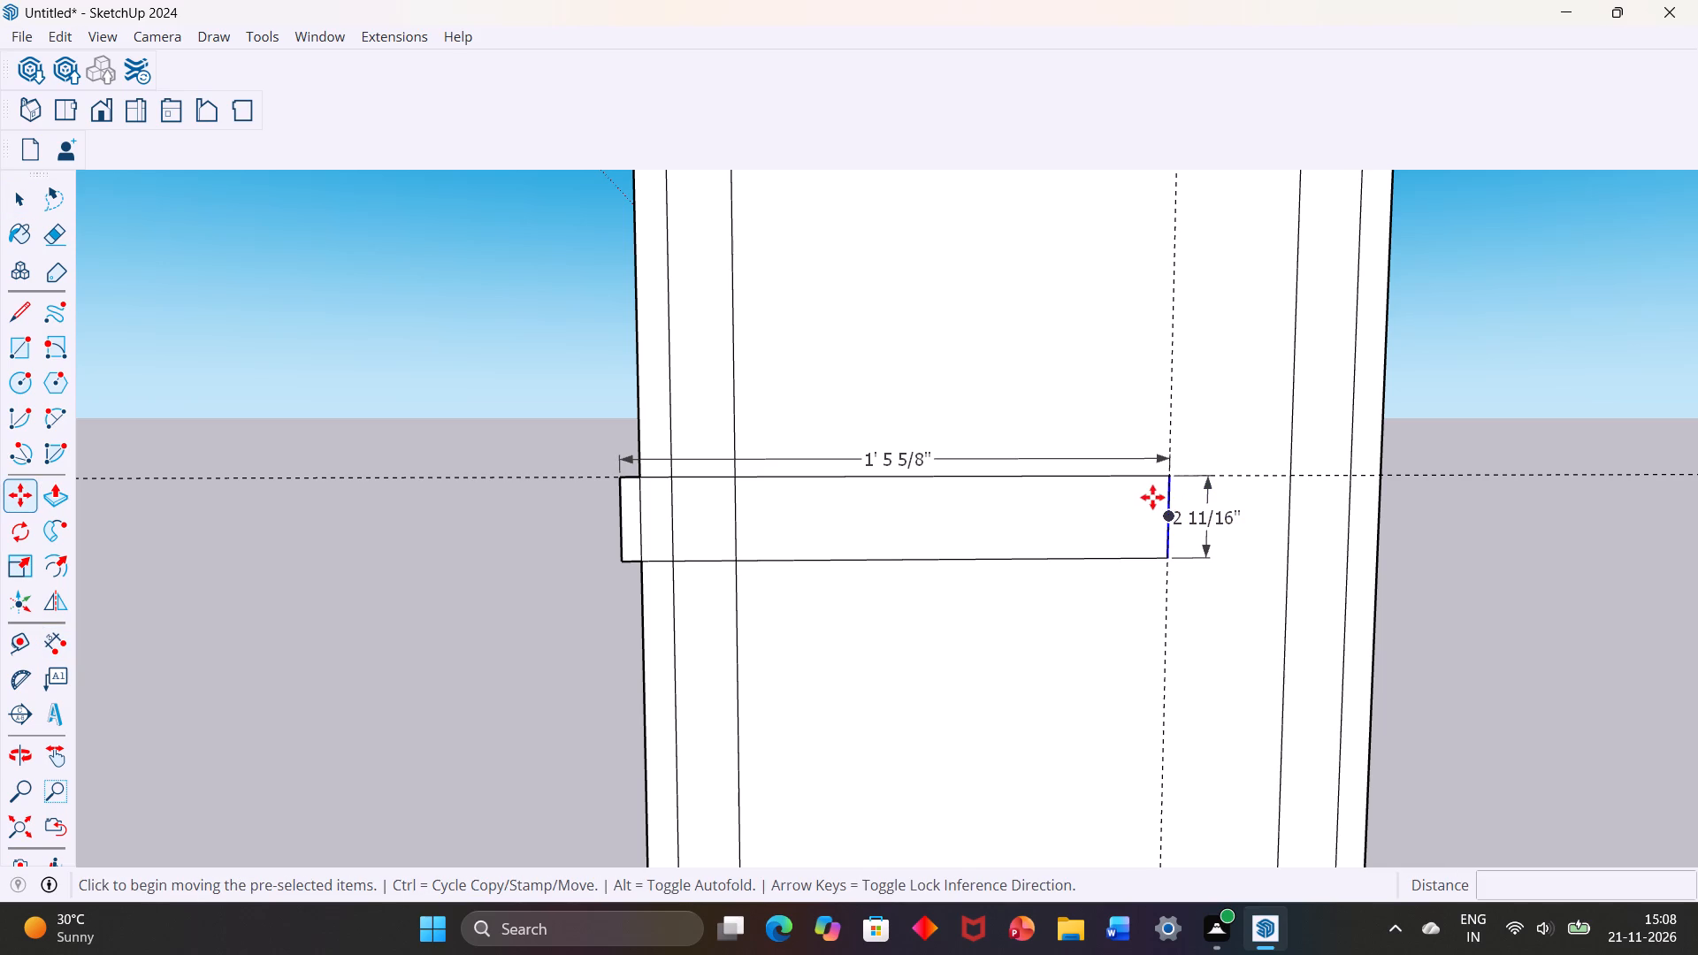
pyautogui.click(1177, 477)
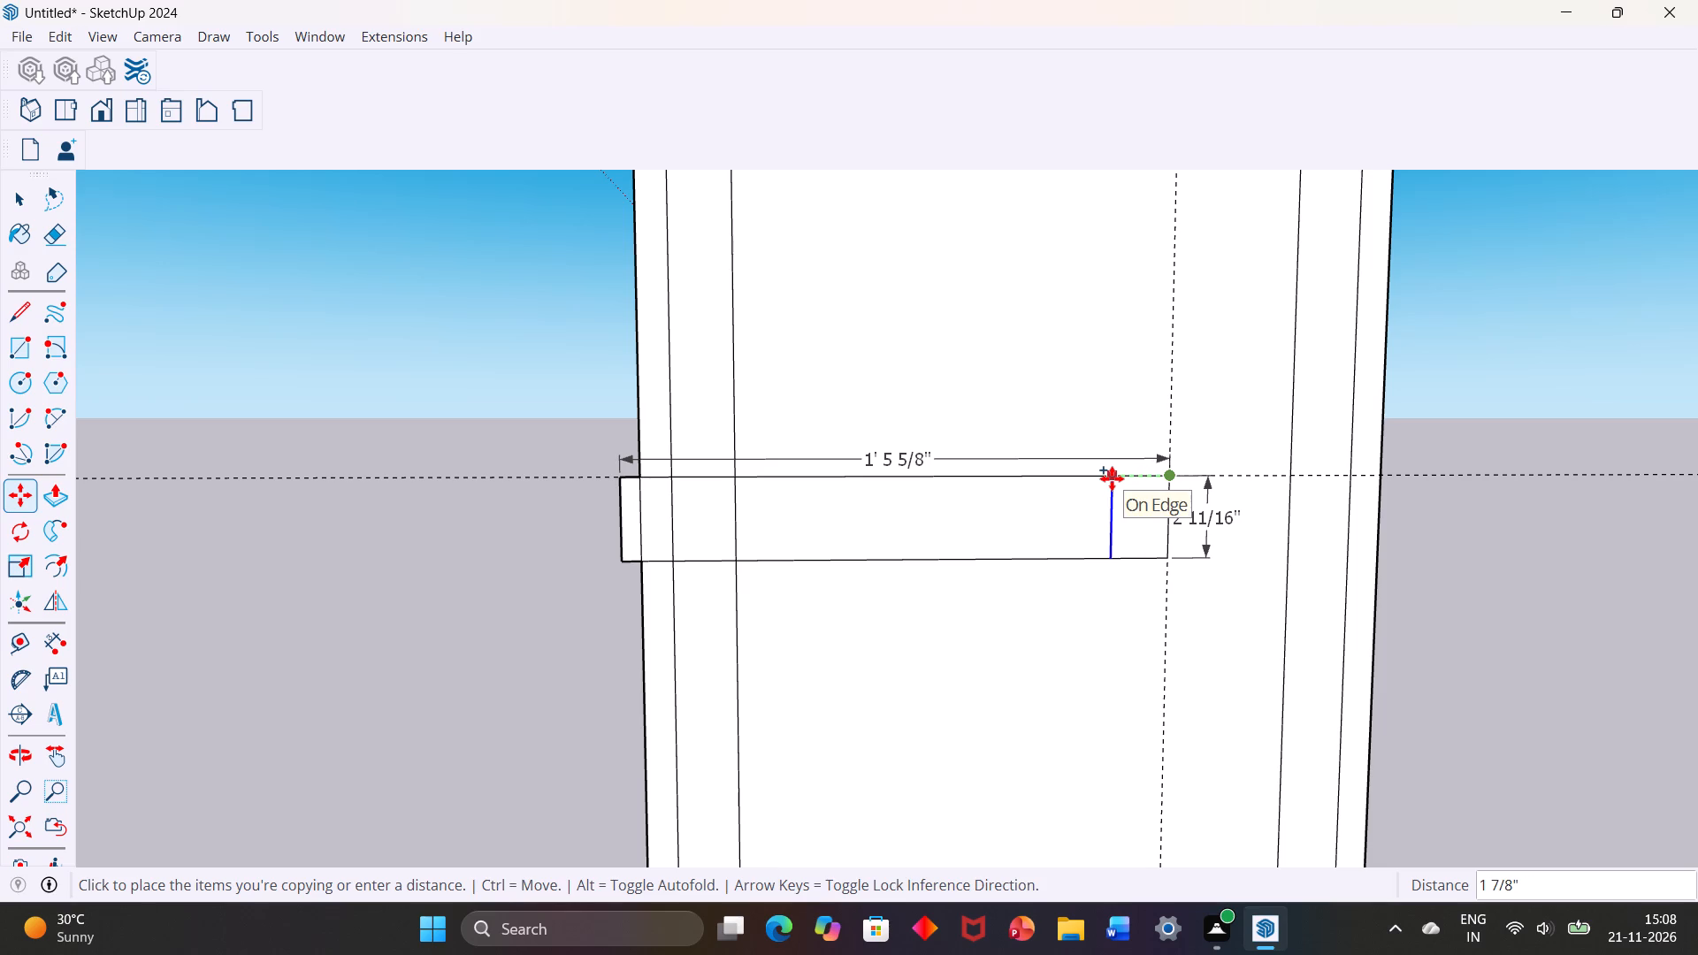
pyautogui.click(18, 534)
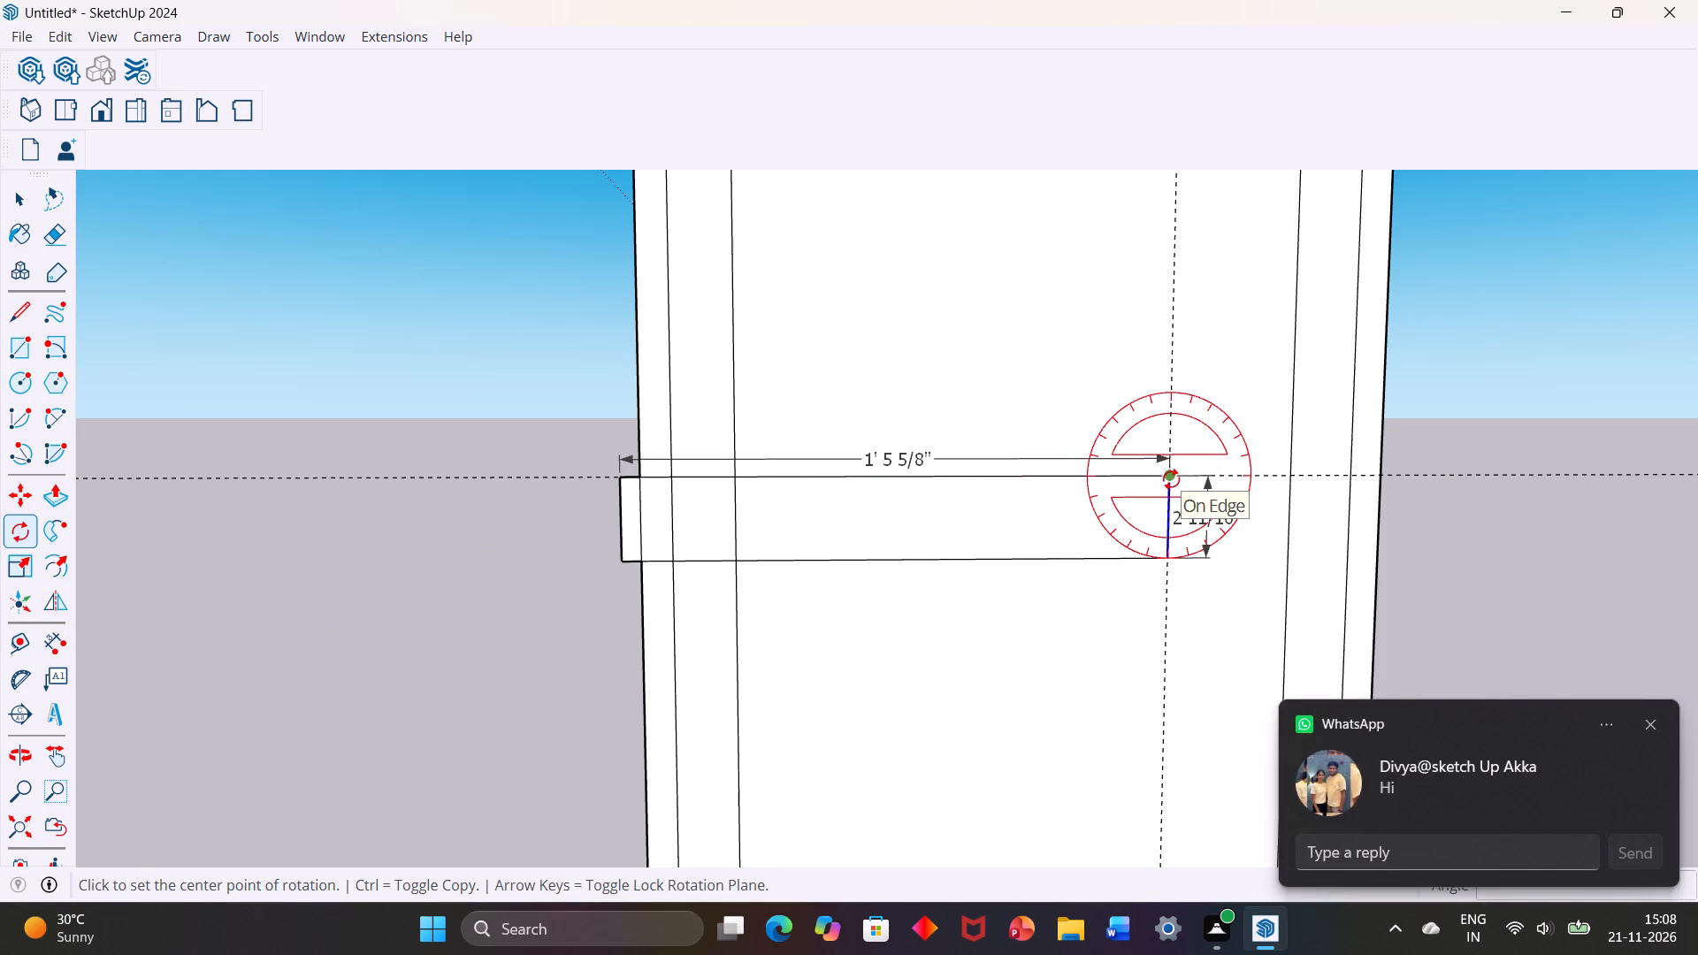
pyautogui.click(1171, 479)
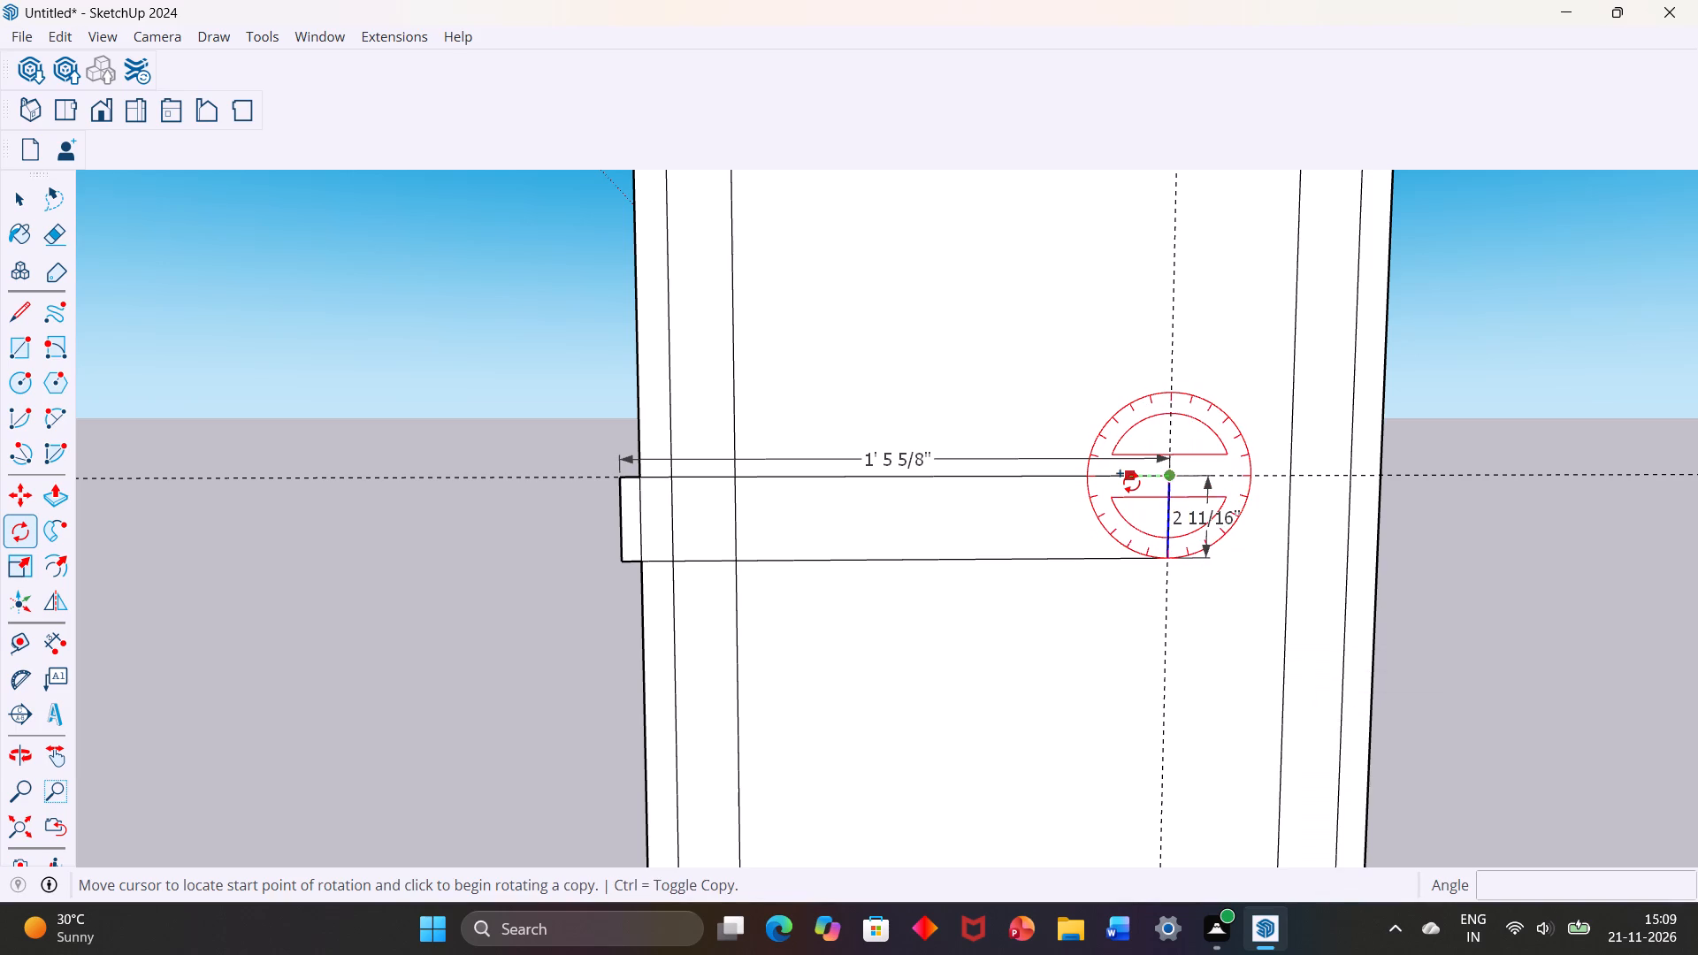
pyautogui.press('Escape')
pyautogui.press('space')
# Examine the door panel together with the slabs and cabinet from several angles and from a distance.
pyautogui.scroll(-7, 1130, 500)
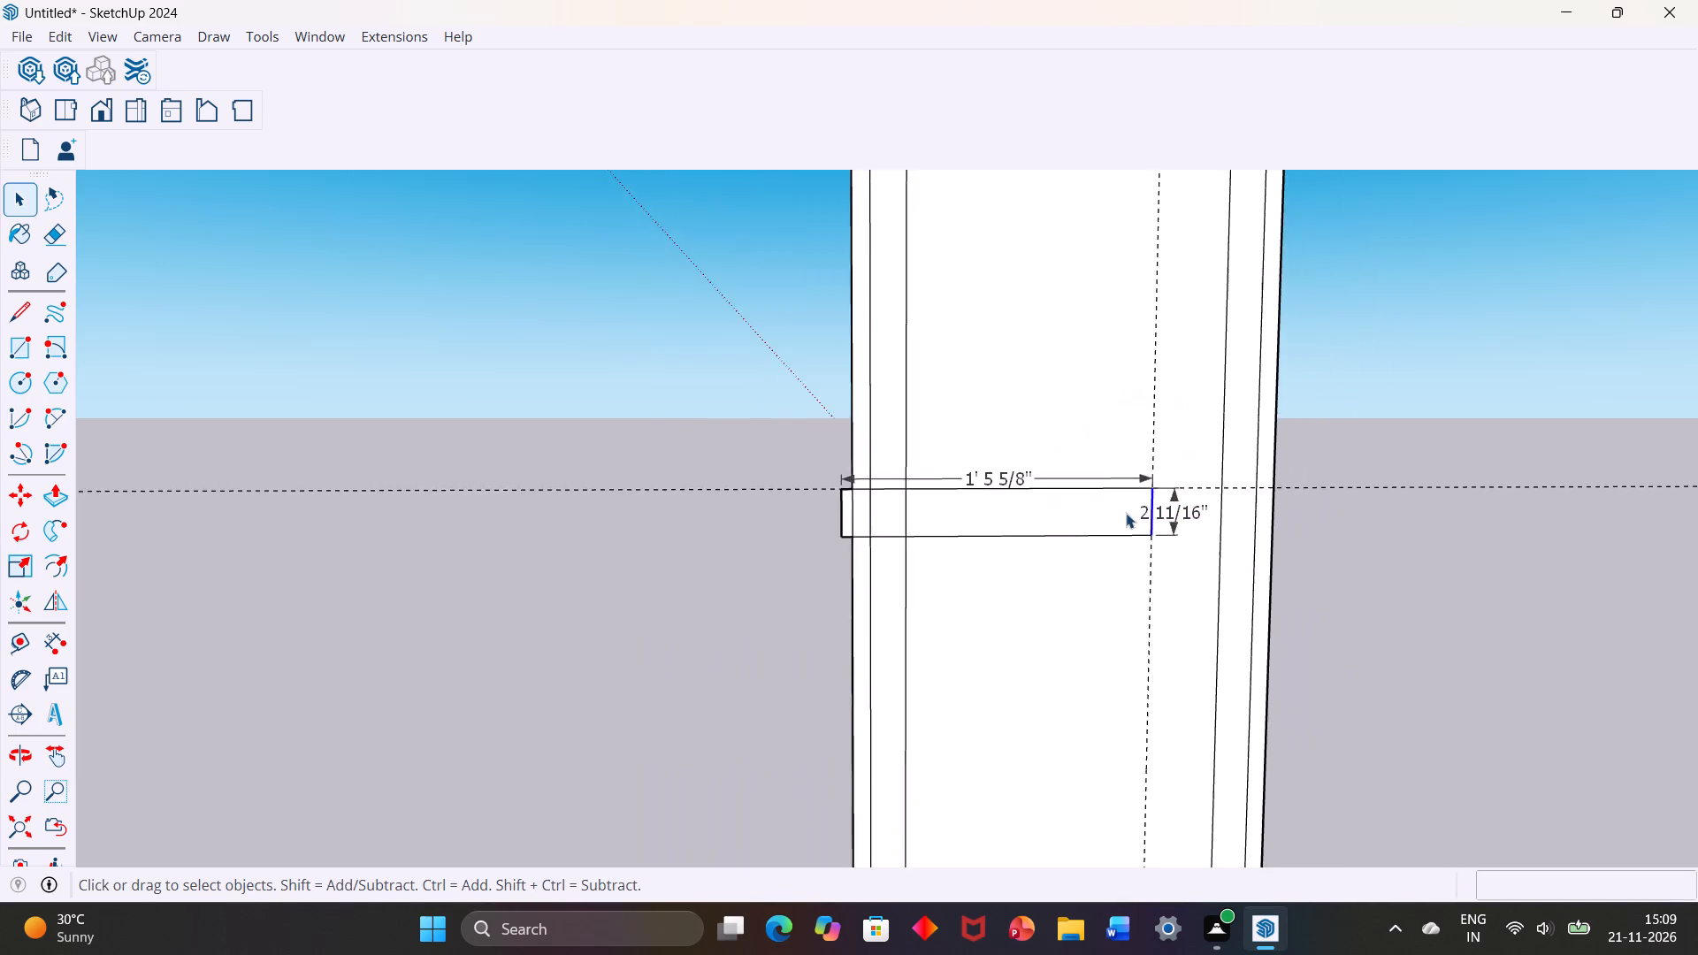
pyautogui.scroll(-10, 1126, 513)
pyautogui.moveTo(1108, 555); pyautogui.dragTo(1444, 548, button='middle')
pyautogui.moveTo(976, 597); pyautogui.dragTo(1266, 576, button='middle')
pyautogui.scroll(-20, 1106, 618)
pyautogui.scroll(-10, 1106, 618)
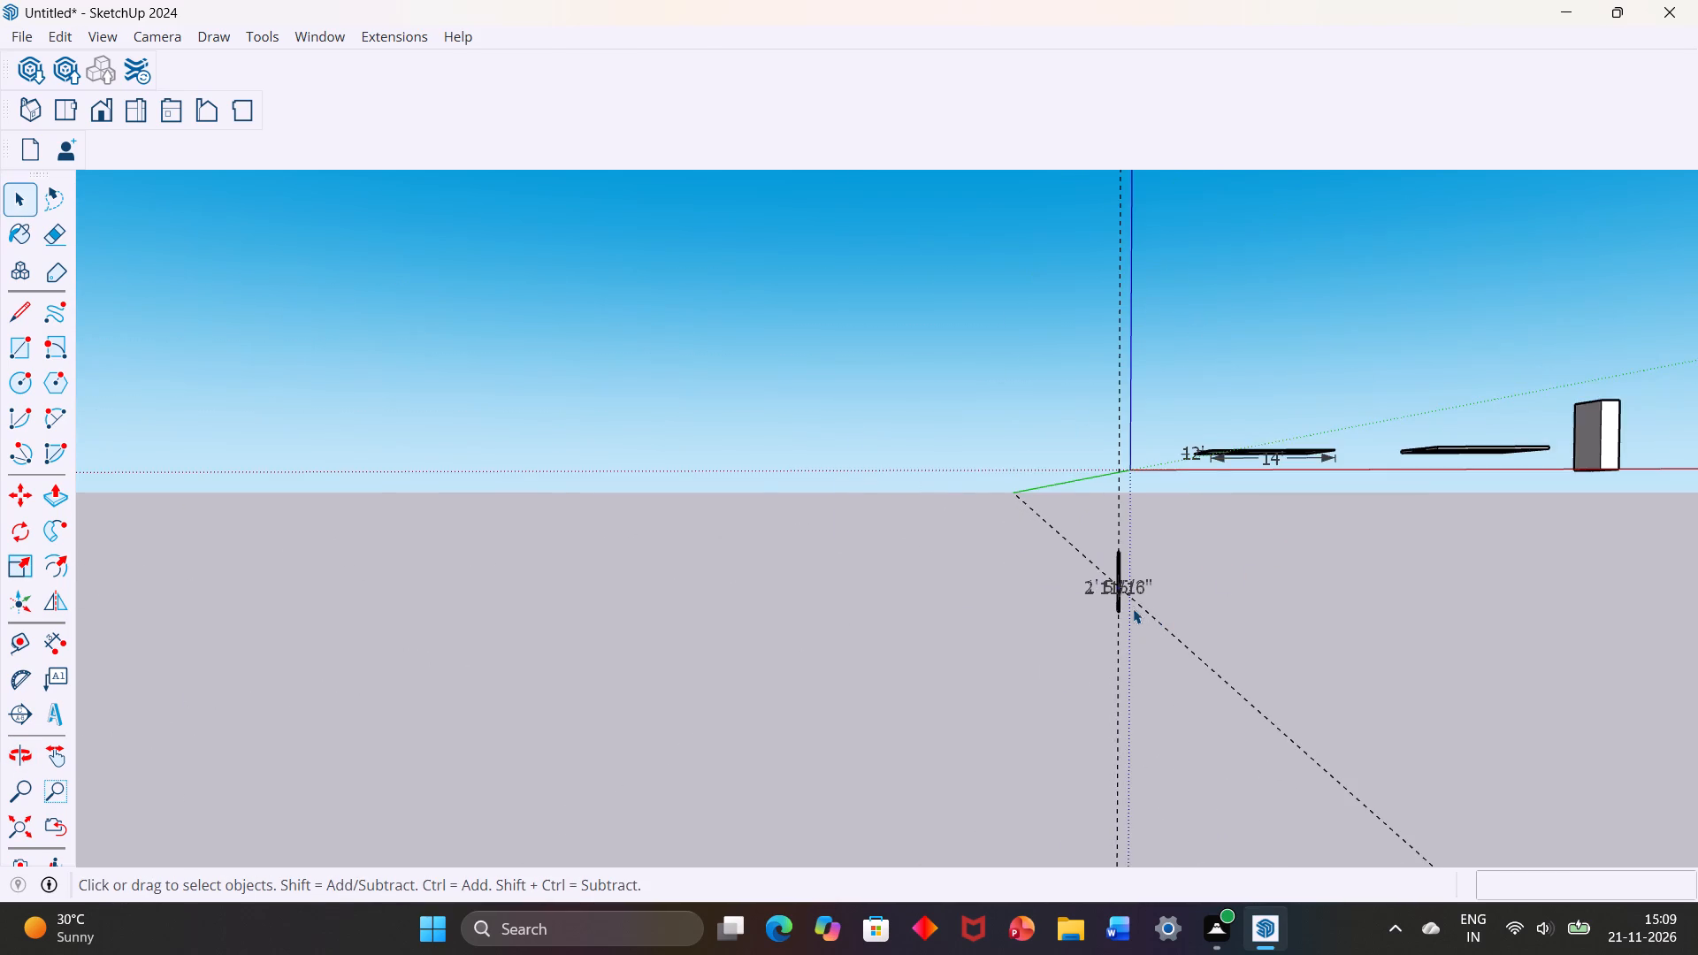
pyautogui.scroll(-5, 1133, 608)
pyautogui.middleClick(1133, 610)
pyautogui.moveTo(1215, 592); pyautogui.dragTo(1018, 616, button='middle')
pyautogui.scroll(-10, 1078, 593)
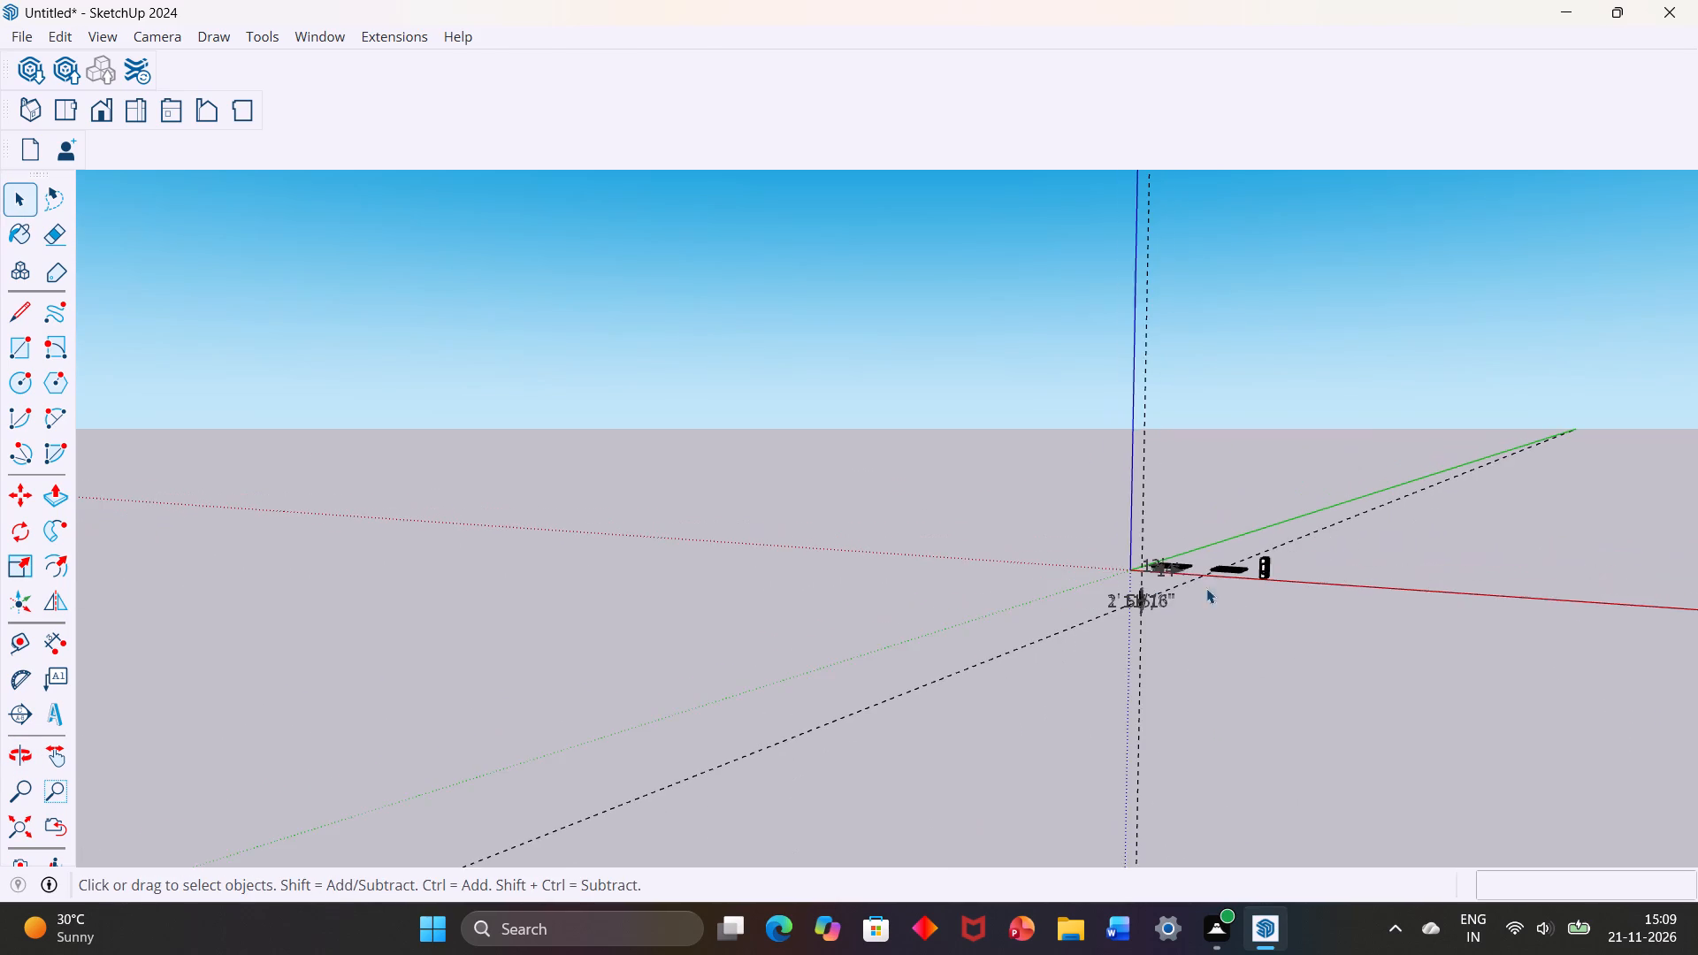
pyautogui.scroll(-3, 1334, 567)
# Save the model as WARDROBE in the Documents folder, in SketchUp Models (*.skp) format.
pyautogui.hotkey('ctrl', 's')
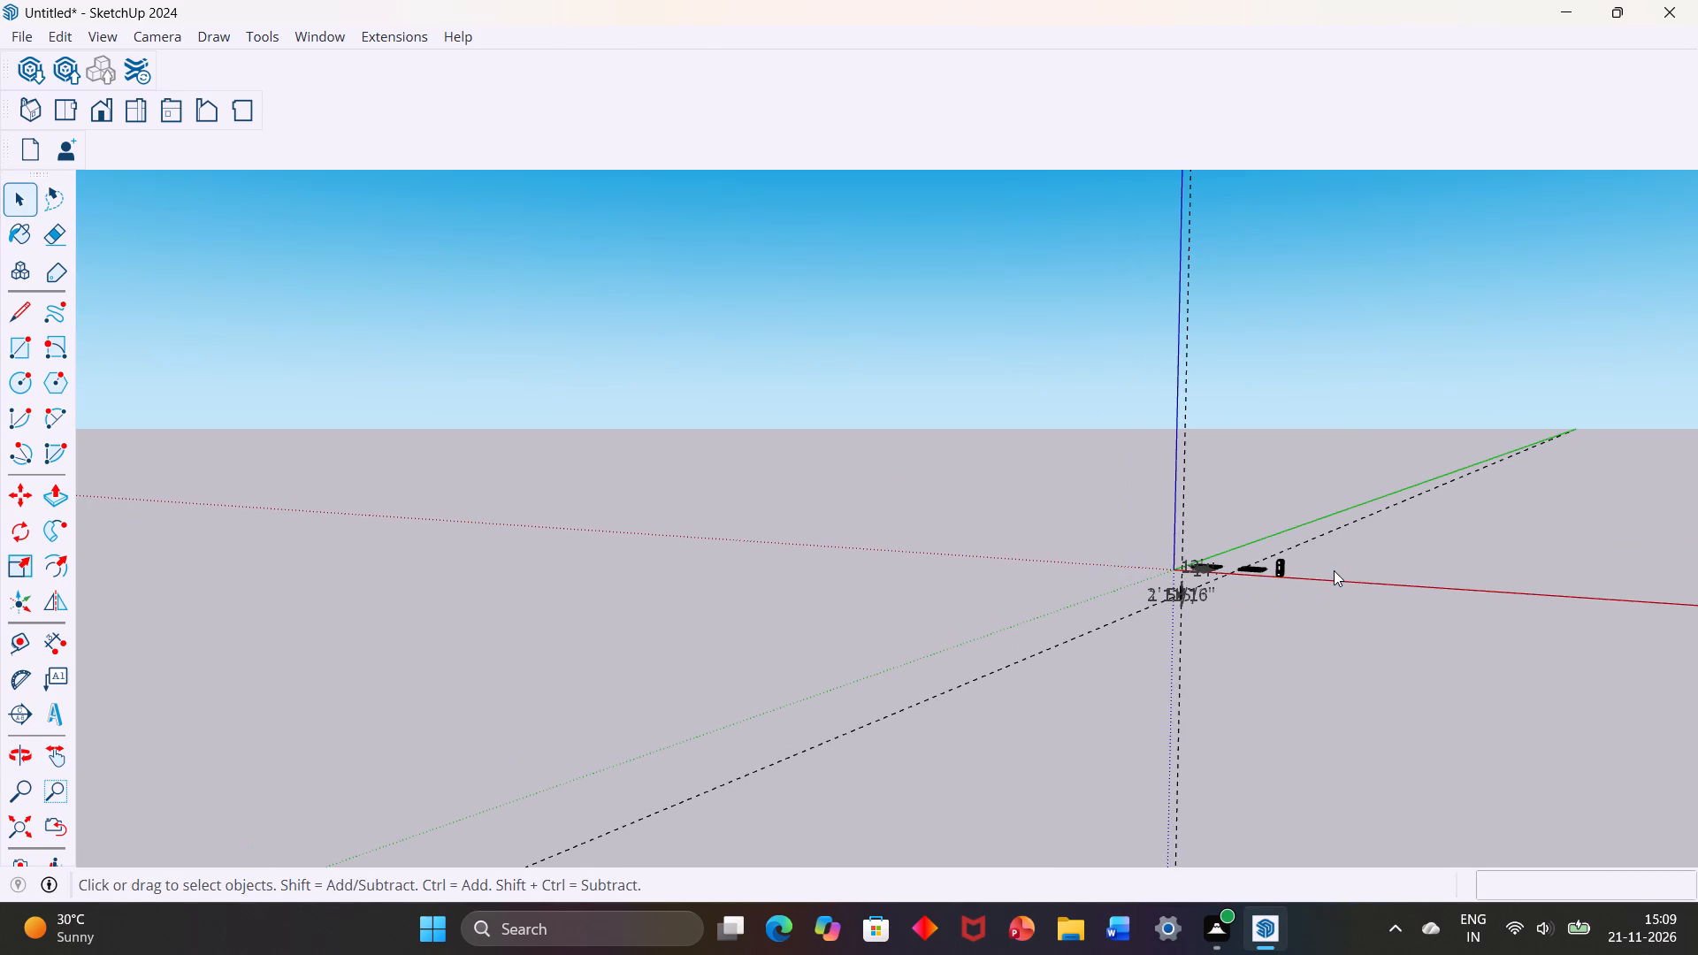
pyautogui.click(287, 386)
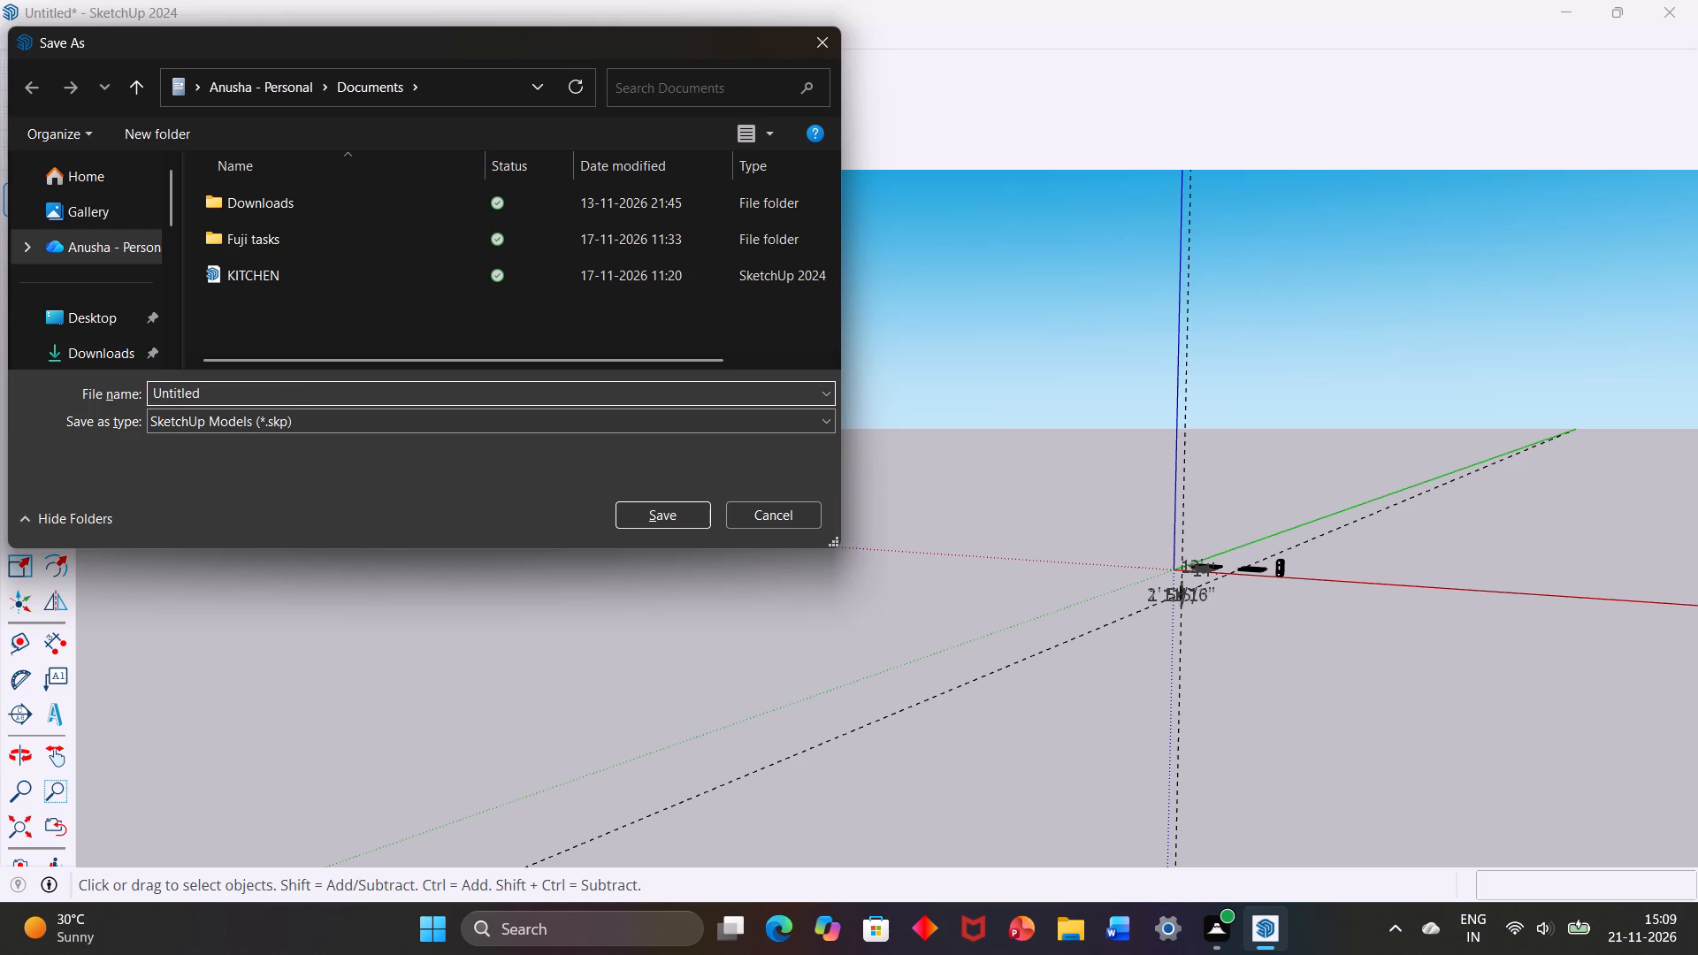
pyautogui.click(255, 398)
pyautogui.press('BackSpace')
pyautogui.press('BackSpace')
pyautogui.press('BackSpace')
pyautogui.press('BackSpace')
pyautogui.press('BackSpace')
pyautogui.press('BackSpace')
pyautogui.press('BackSpace')
pyautogui.press('BackSpace')
pyautogui.press('BackSpace')
pyautogui.press('BackSpace')
pyautogui.press('BackSpace')
pyautogui.press('BackSpace')
pyautogui.press('BackSpace')
pyautogui.press('BackSpace')
pyautogui.press('BackSpace')
pyautogui.press('BackSpace')
pyautogui.press('BackSpace')
pyautogui.press('BackSpace')
pyautogui.press('w')
pyautogui.write('AR')
pyautogui.write('DRO')
pyautogui.press('b')
pyautogui.press('e')
pyautogui.click(127, 317)
pyautogui.click(646, 516)
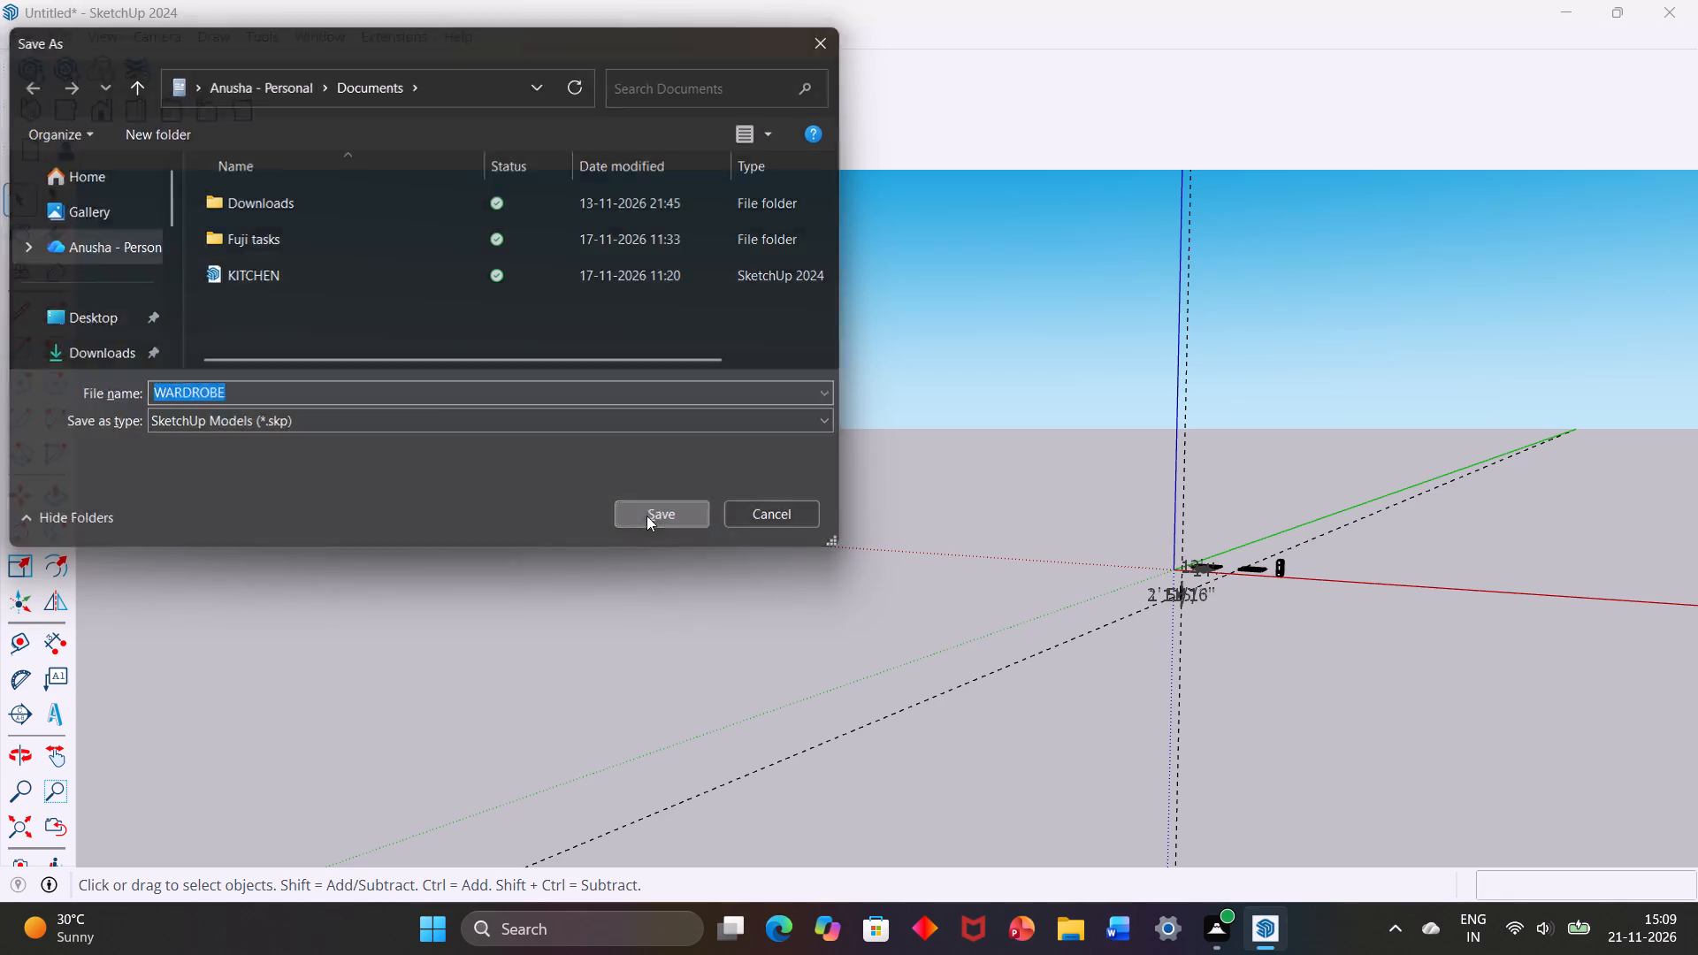
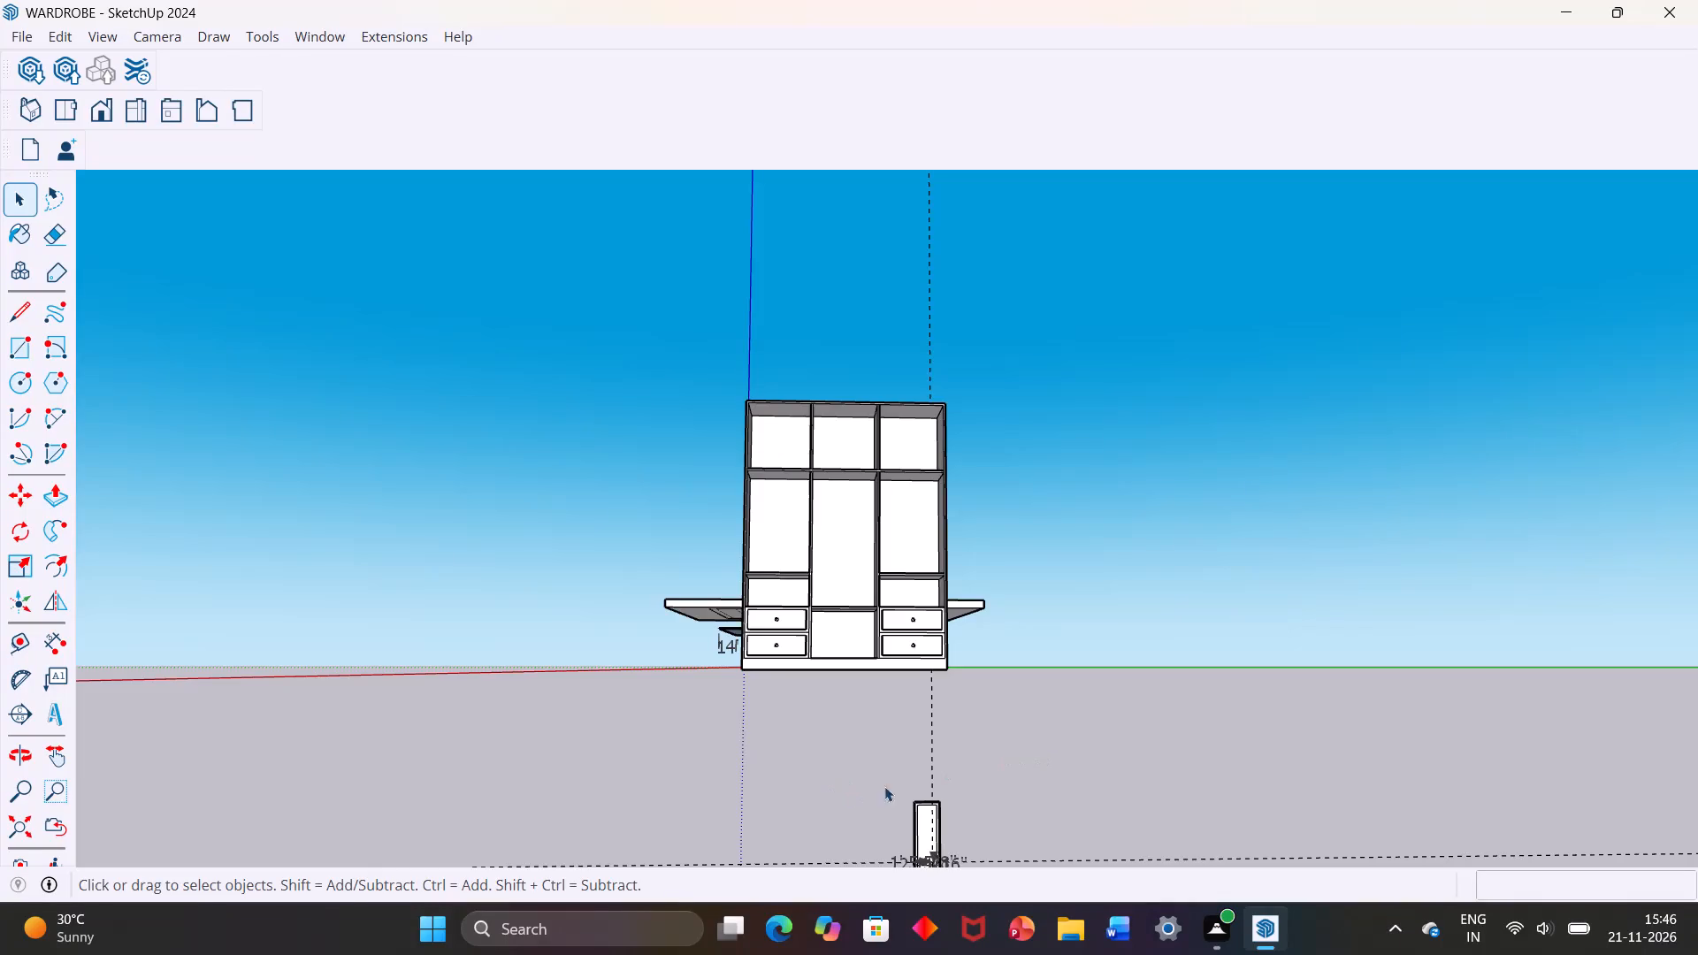
# Delete the two overlapping dimensions across the middle of the separate wardrobe door panel.
pyautogui.scroll(-4, 905, 735)
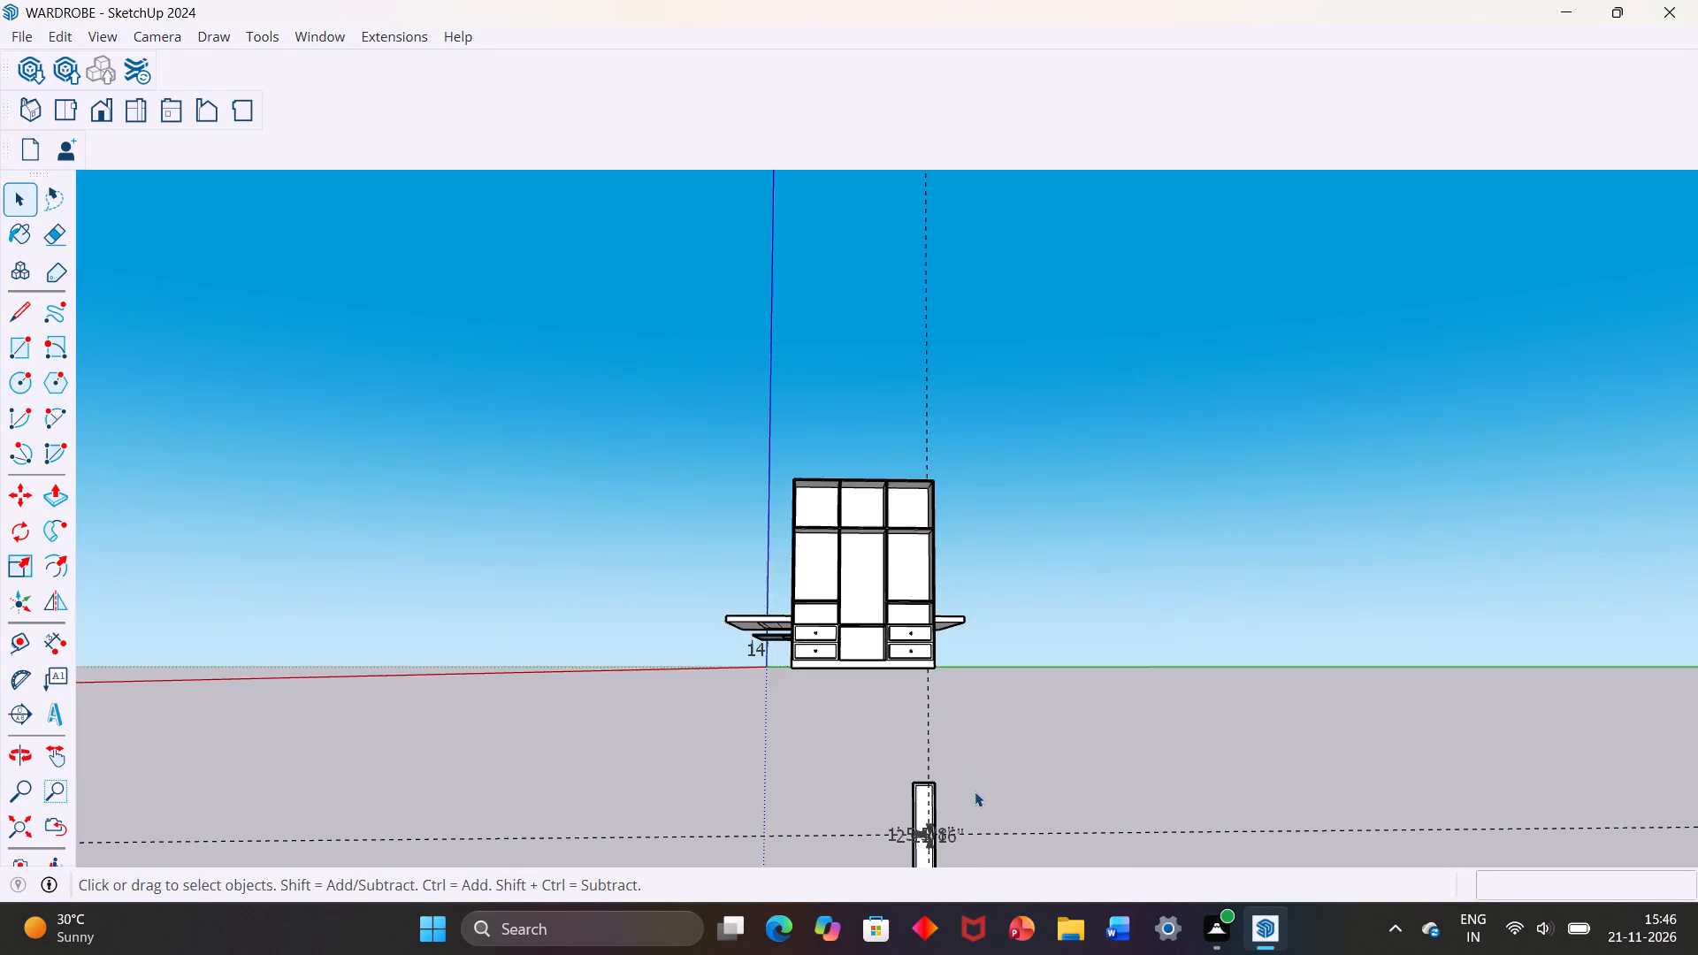
pyautogui.scroll(4, 974, 797)
pyautogui.scroll(-5, 922, 783)
pyautogui.scroll(14, 913, 882)
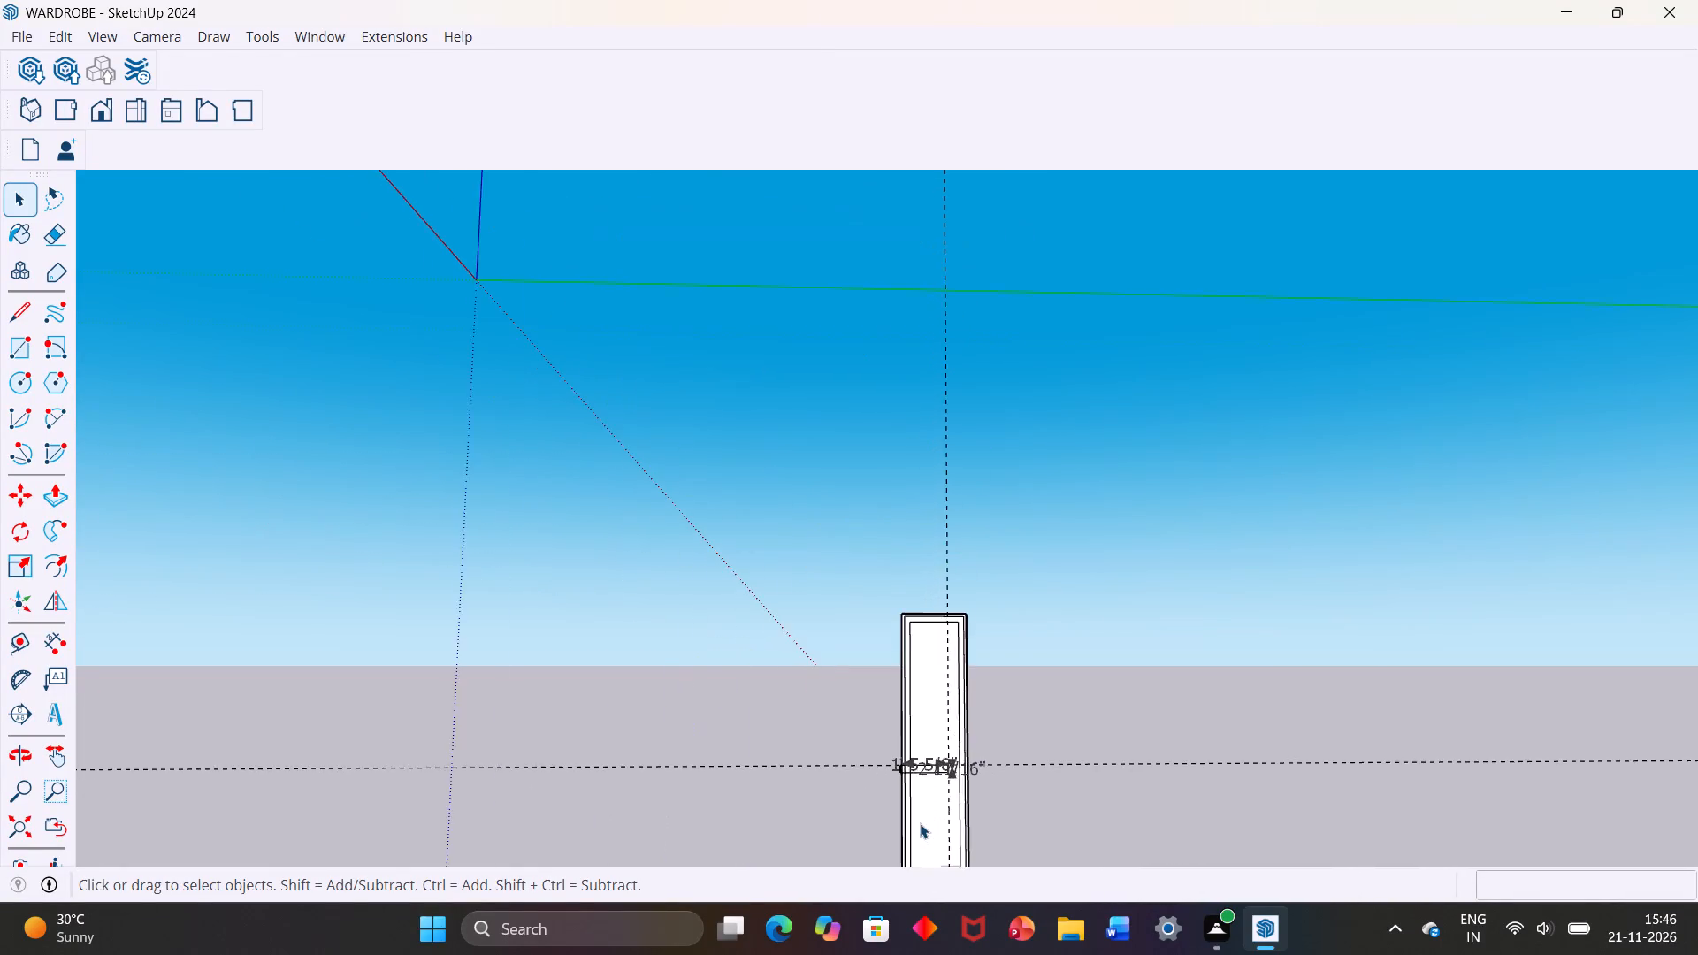
pyautogui.scroll(6, 920, 823)
pyautogui.scroll(-5, 916, 798)
pyautogui.scroll(4, 927, 744)
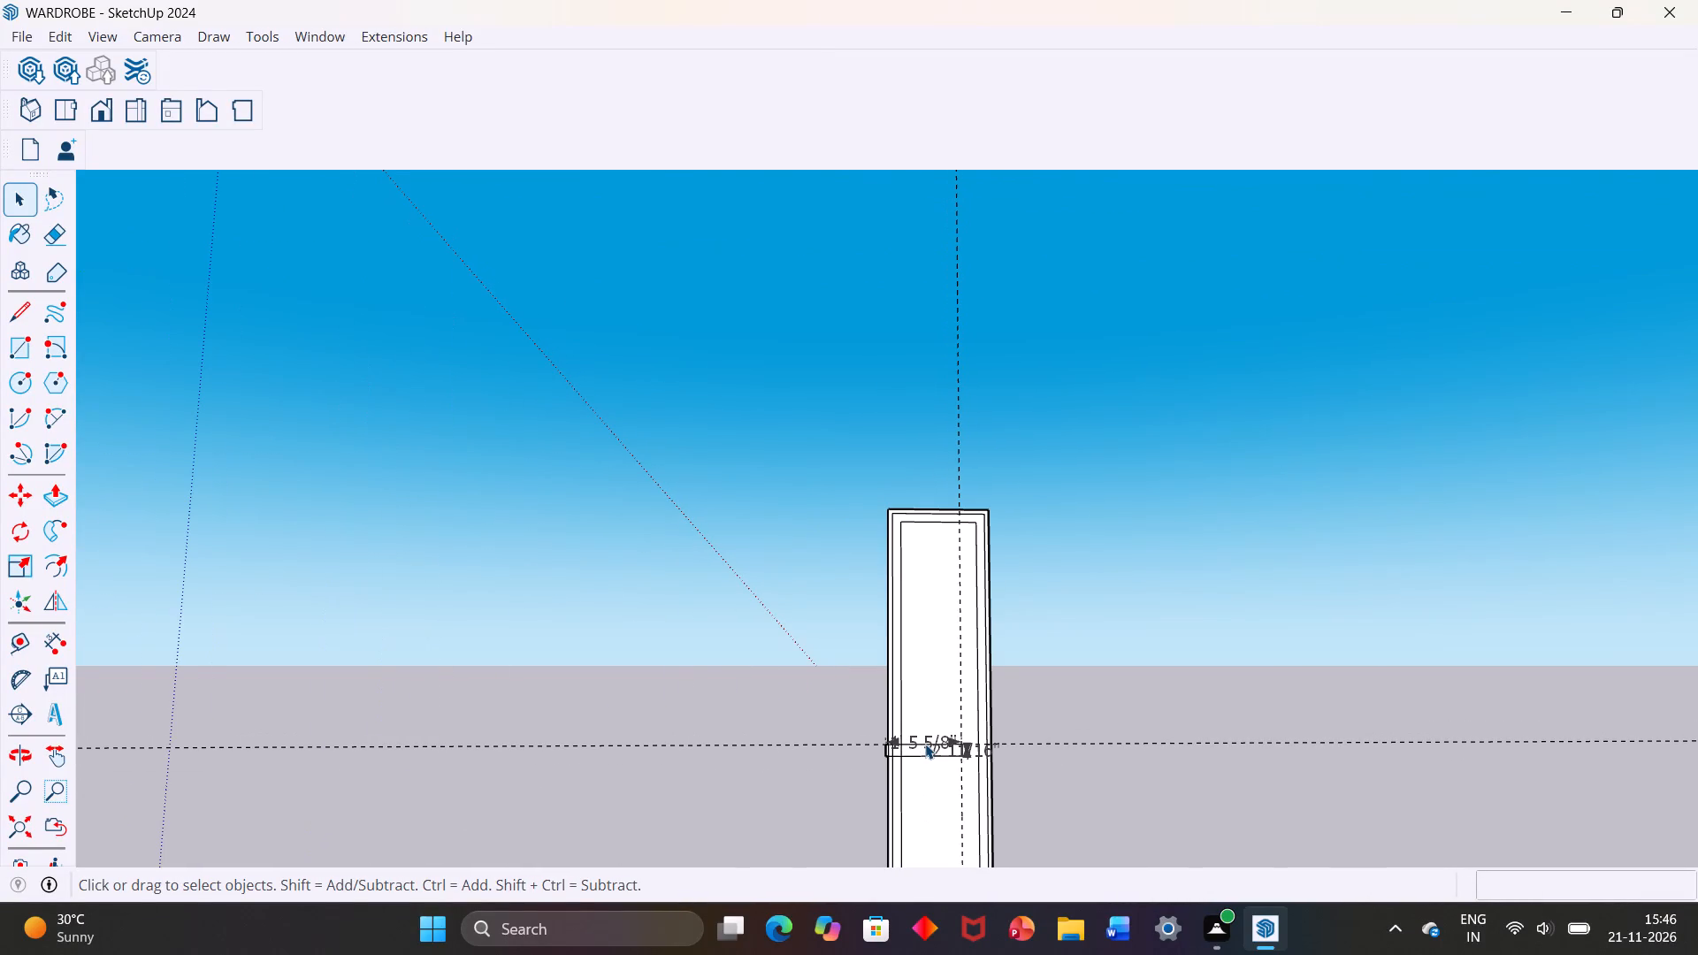
pyautogui.click(925, 744)
pyautogui.press('Delete')
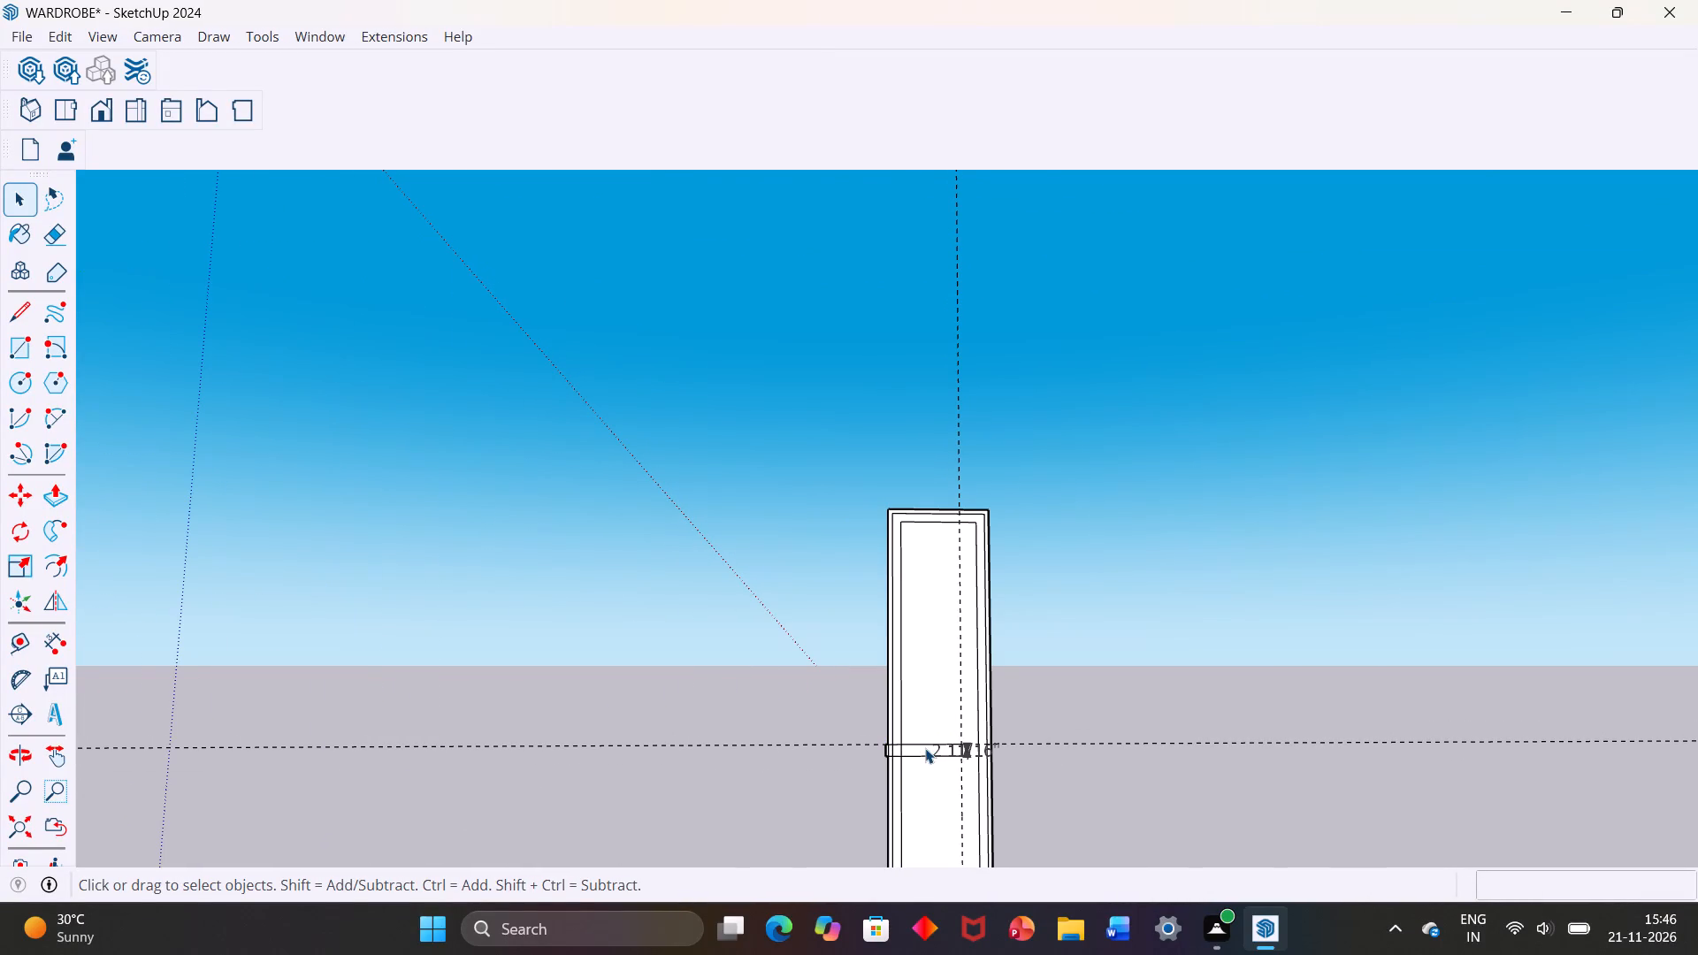
pyautogui.click(930, 752)
pyautogui.press('Delete')
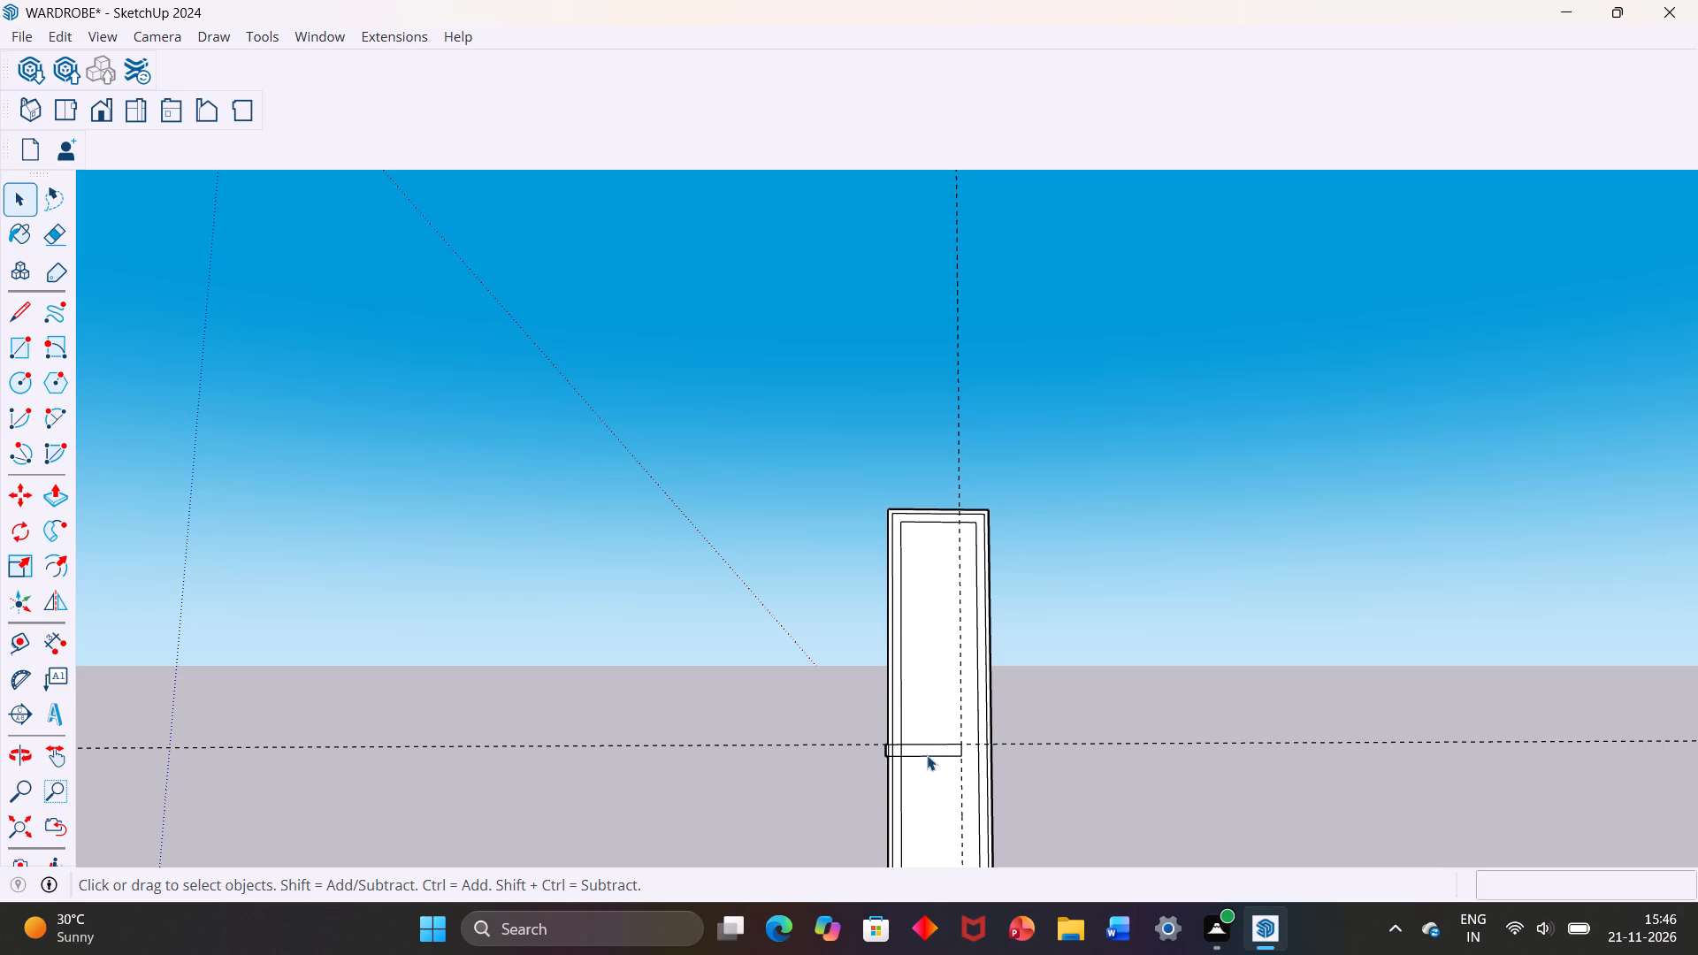
# Delete the lower edge and upper edge segments of the thin rectangle crossing the door panel.
pyautogui.click(927, 755)
pyautogui.press('Delete')
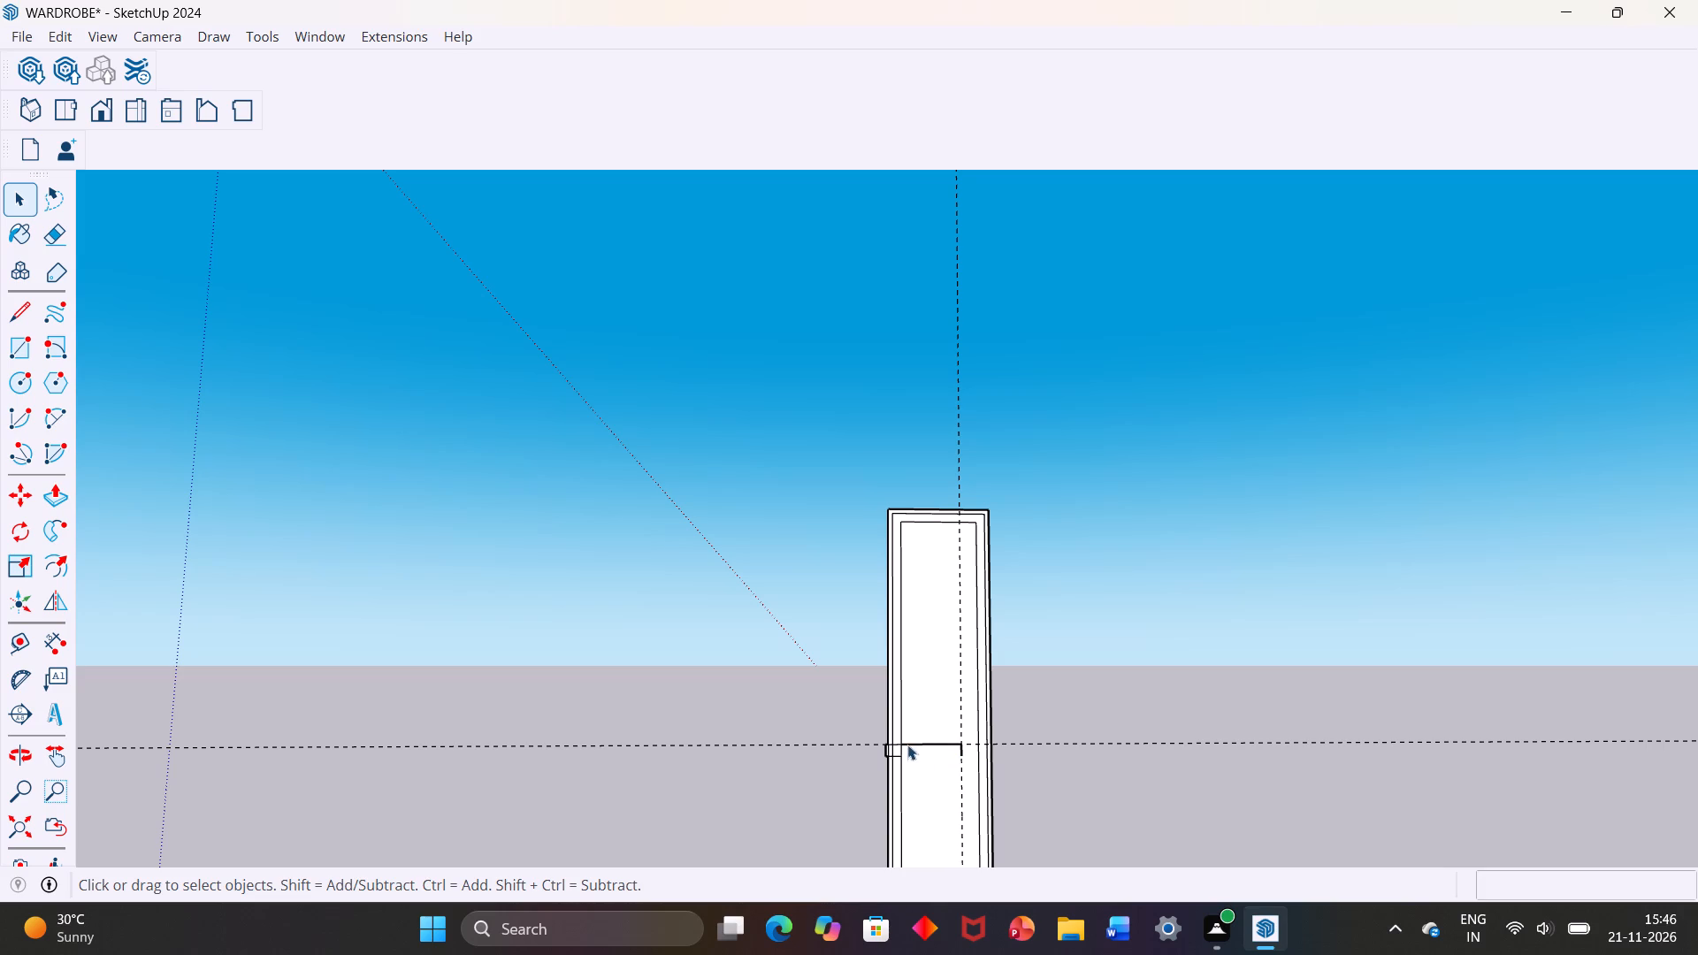
pyautogui.click(893, 744)
pyautogui.press('Delete')
pyautogui.scroll(6, 892, 751)
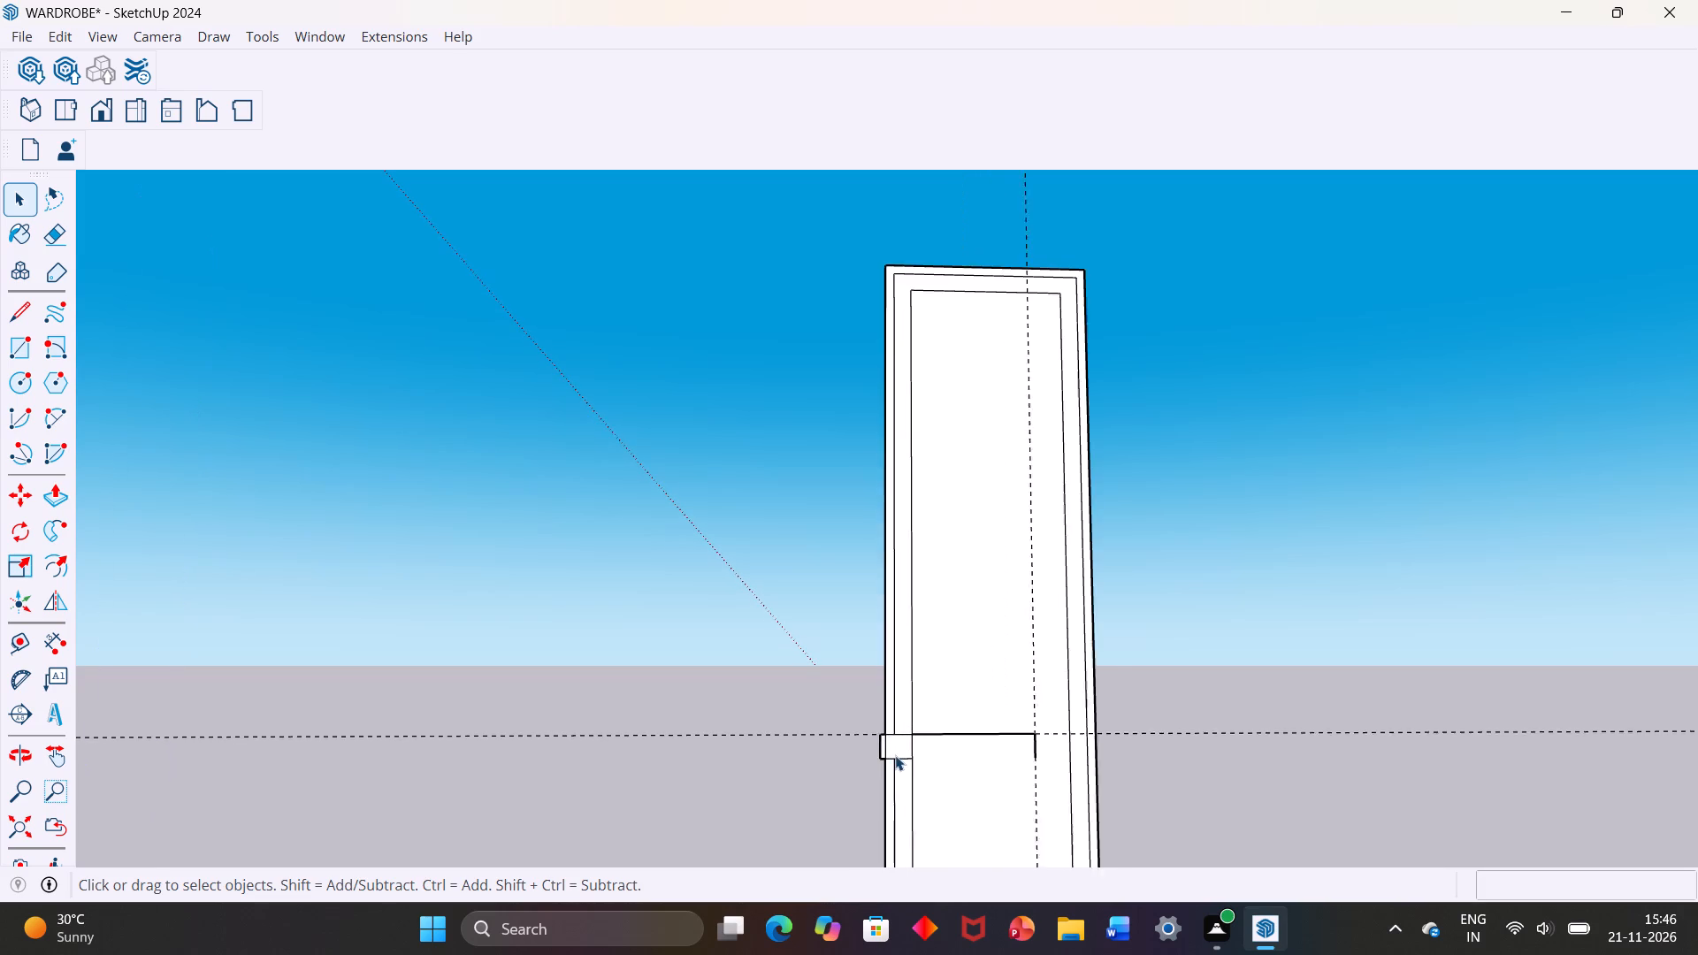
pyautogui.scroll(2, 895, 755)
pyautogui.hotkey('ctrl', 'z')
pyautogui.scroll(1, 901, 749)
pyautogui.scroll(-6, 915, 743)
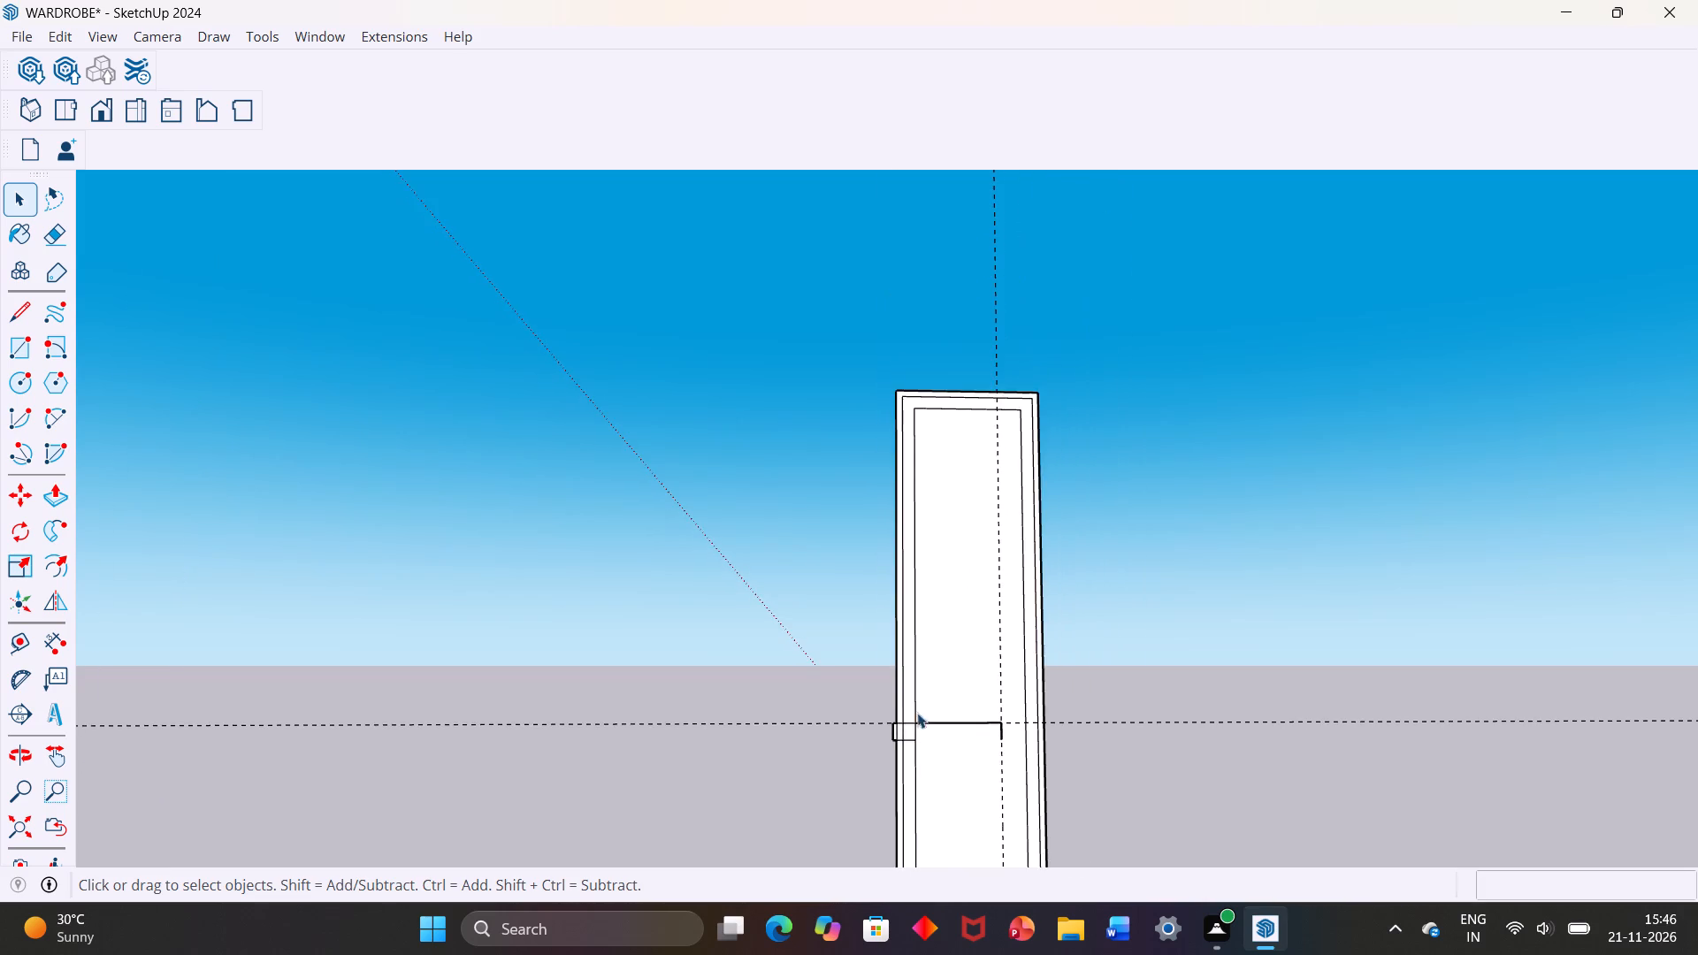
pyautogui.scroll(5, 914, 775)
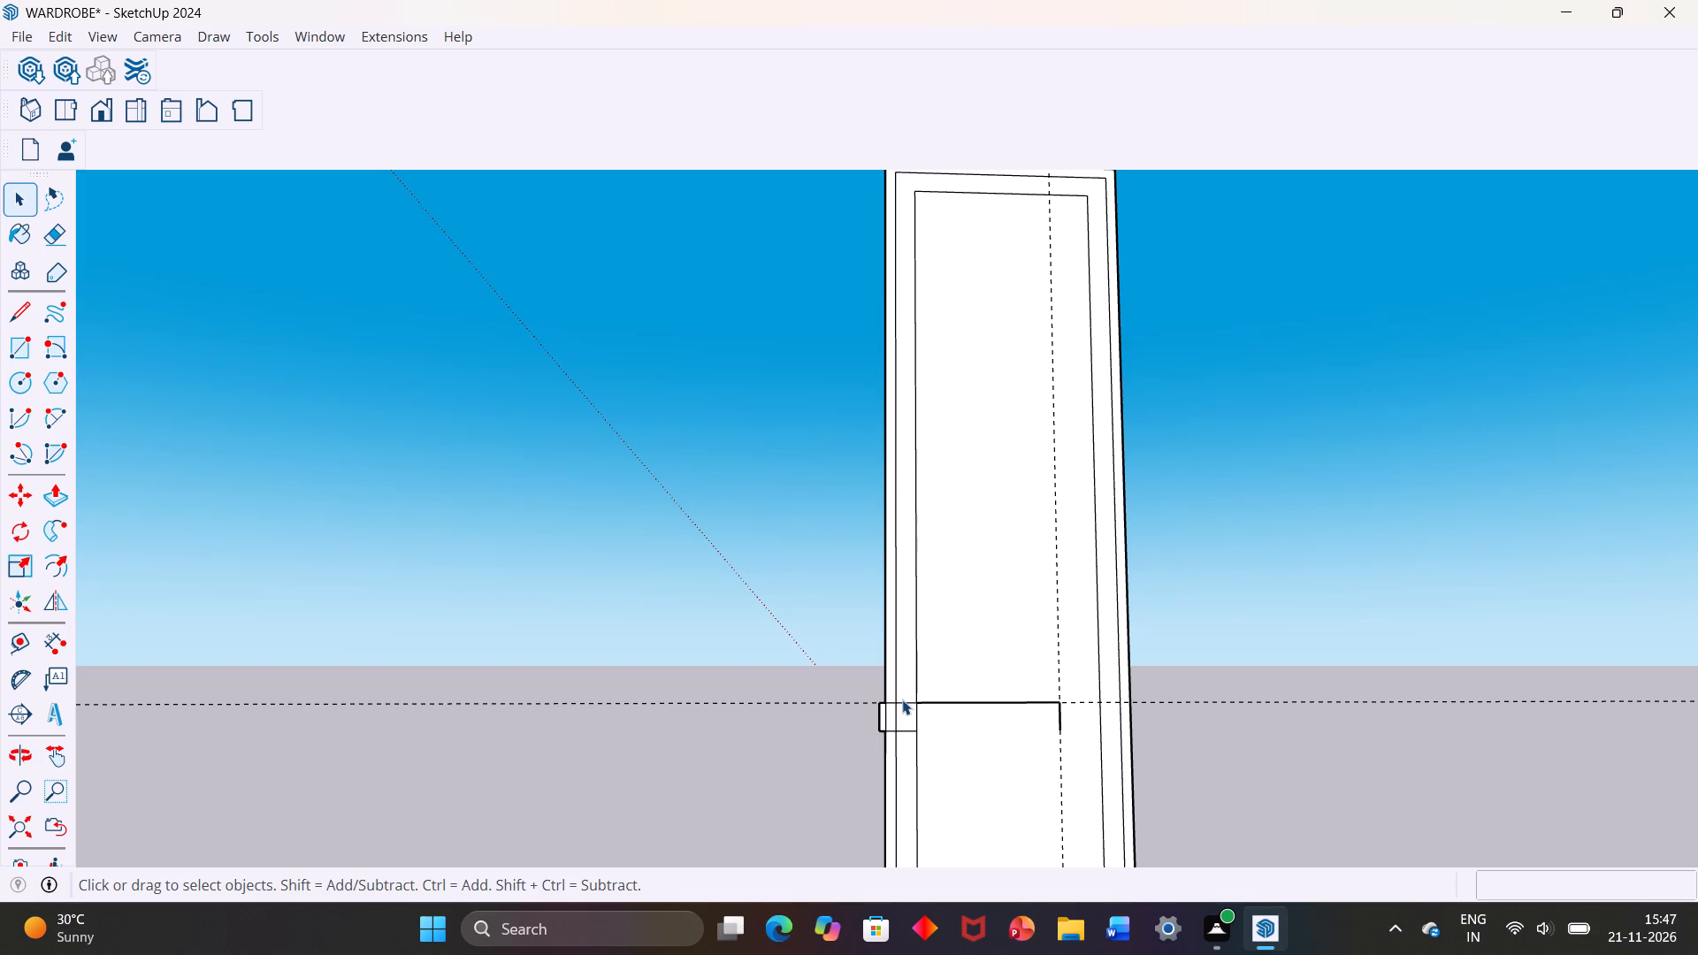
pyautogui.click(902, 701)
pyautogui.press('Delete')
# Erase the horizontal guide line and the leftover edges of the small box overlapping the door's side frame.
pyautogui.click(47, 242)
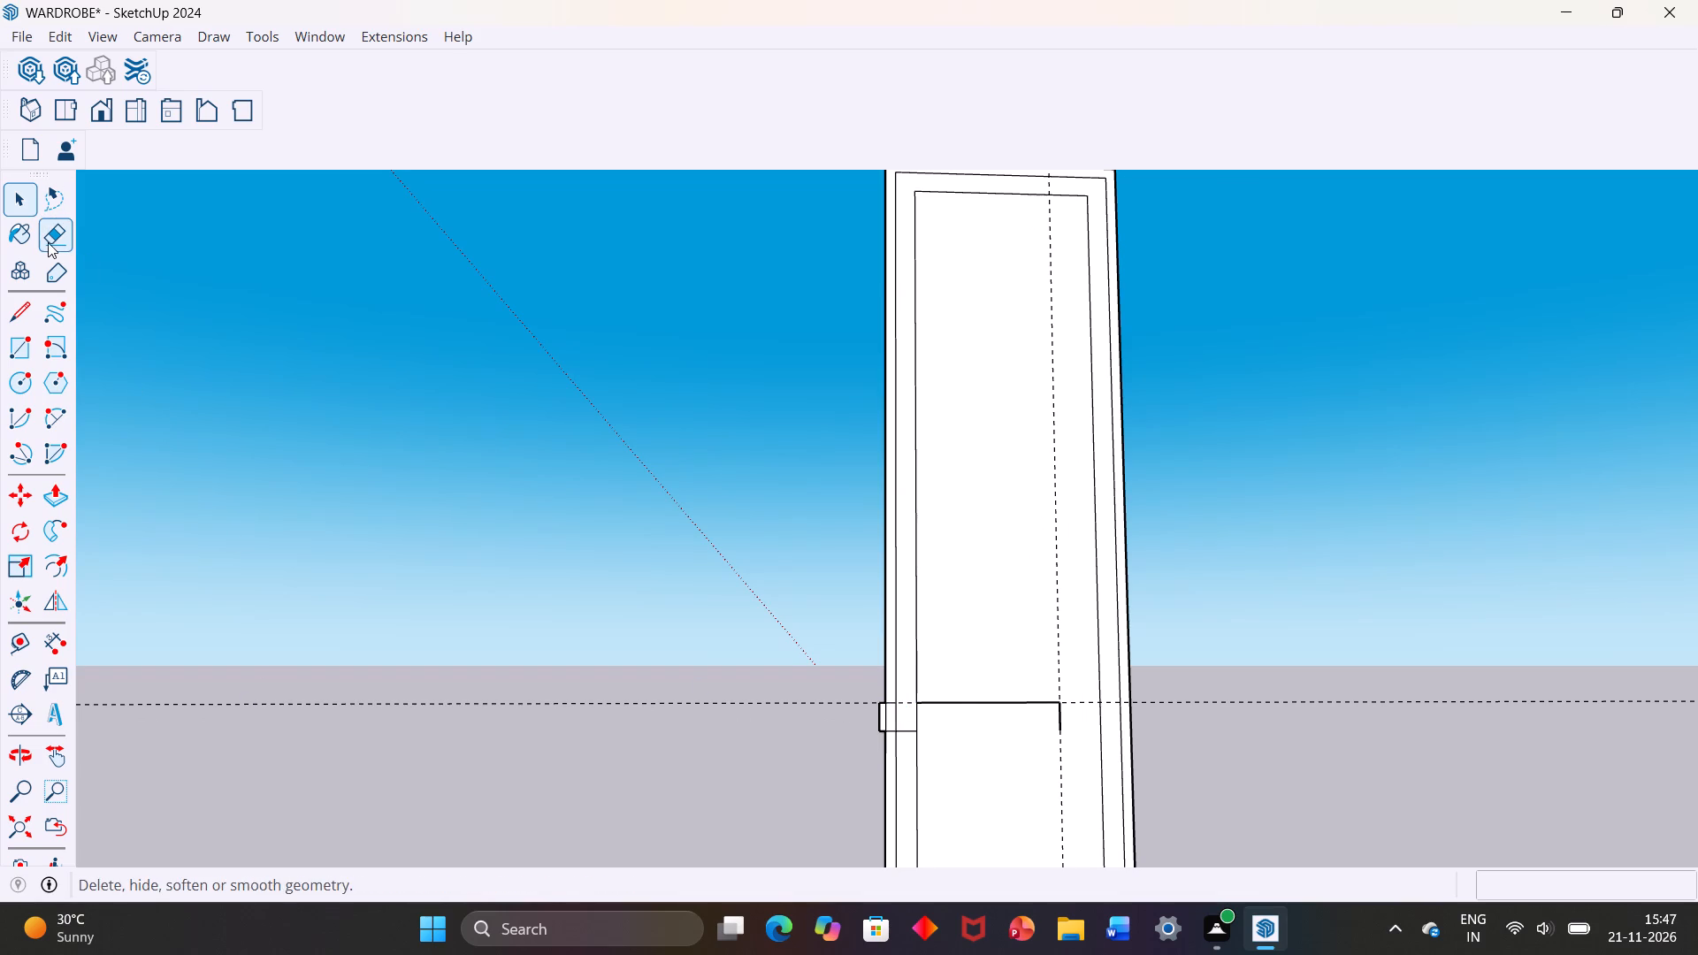
pyautogui.scroll(14, 918, 721)
pyautogui.moveTo(881, 677); pyautogui.dragTo(879, 686)
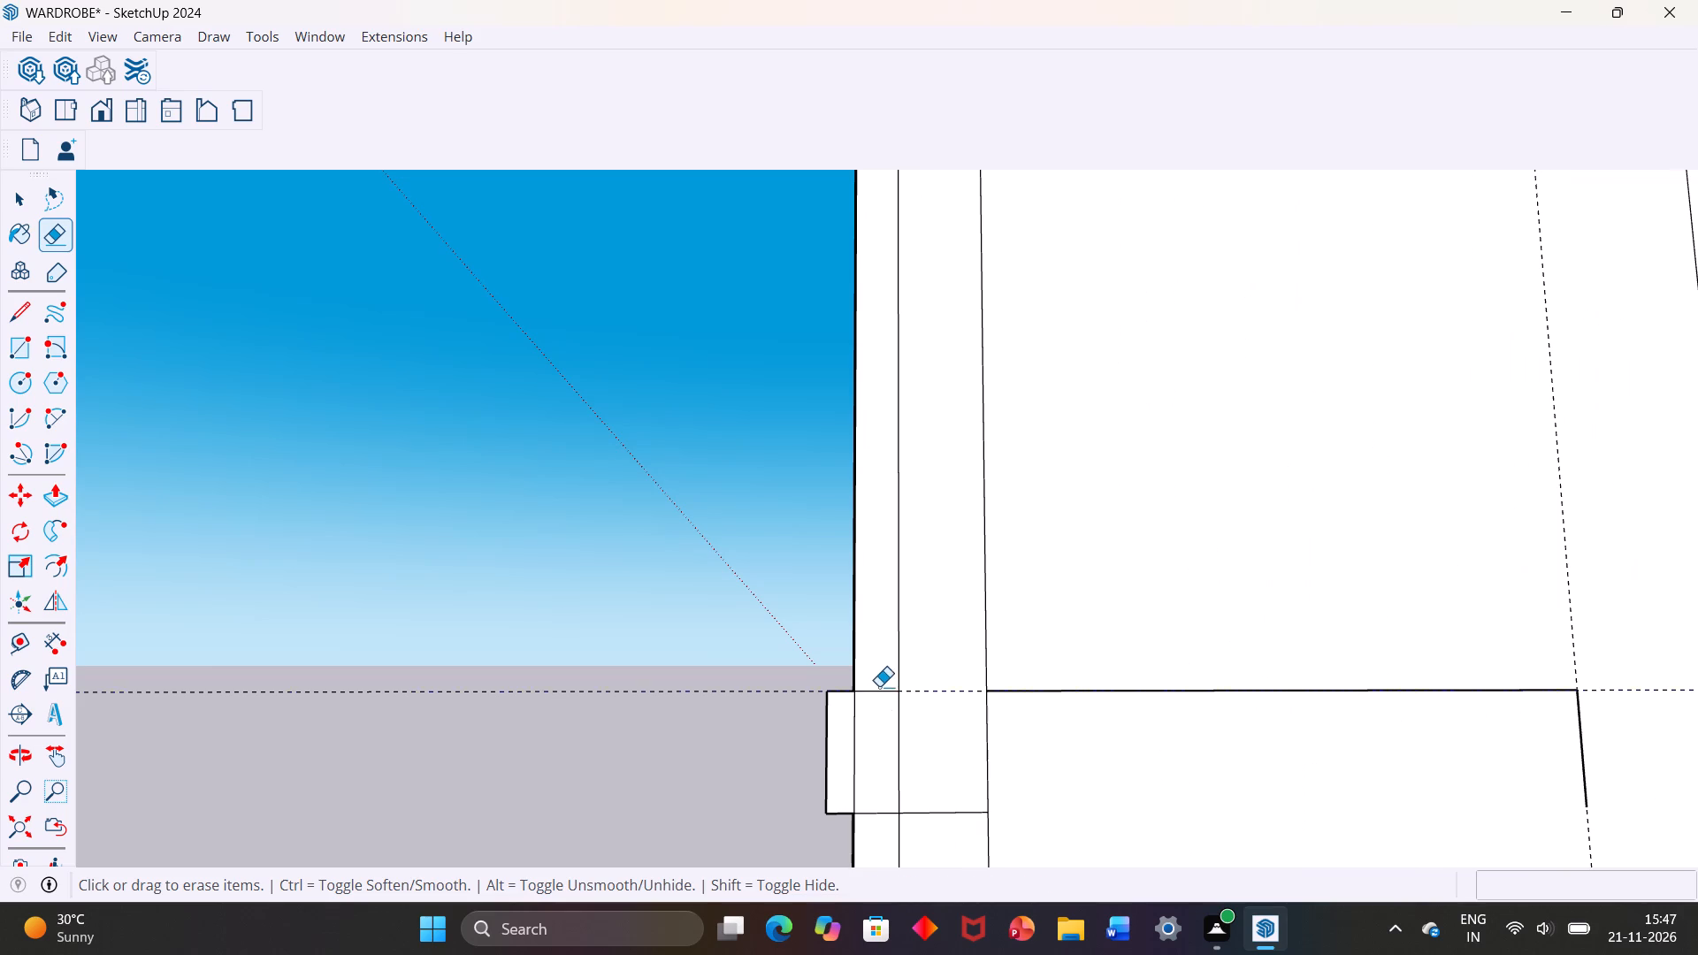
pyautogui.moveTo(879, 686); pyautogui.dragTo(876, 712)
pyautogui.moveTo(832, 680); pyautogui.dragTo(831, 724)
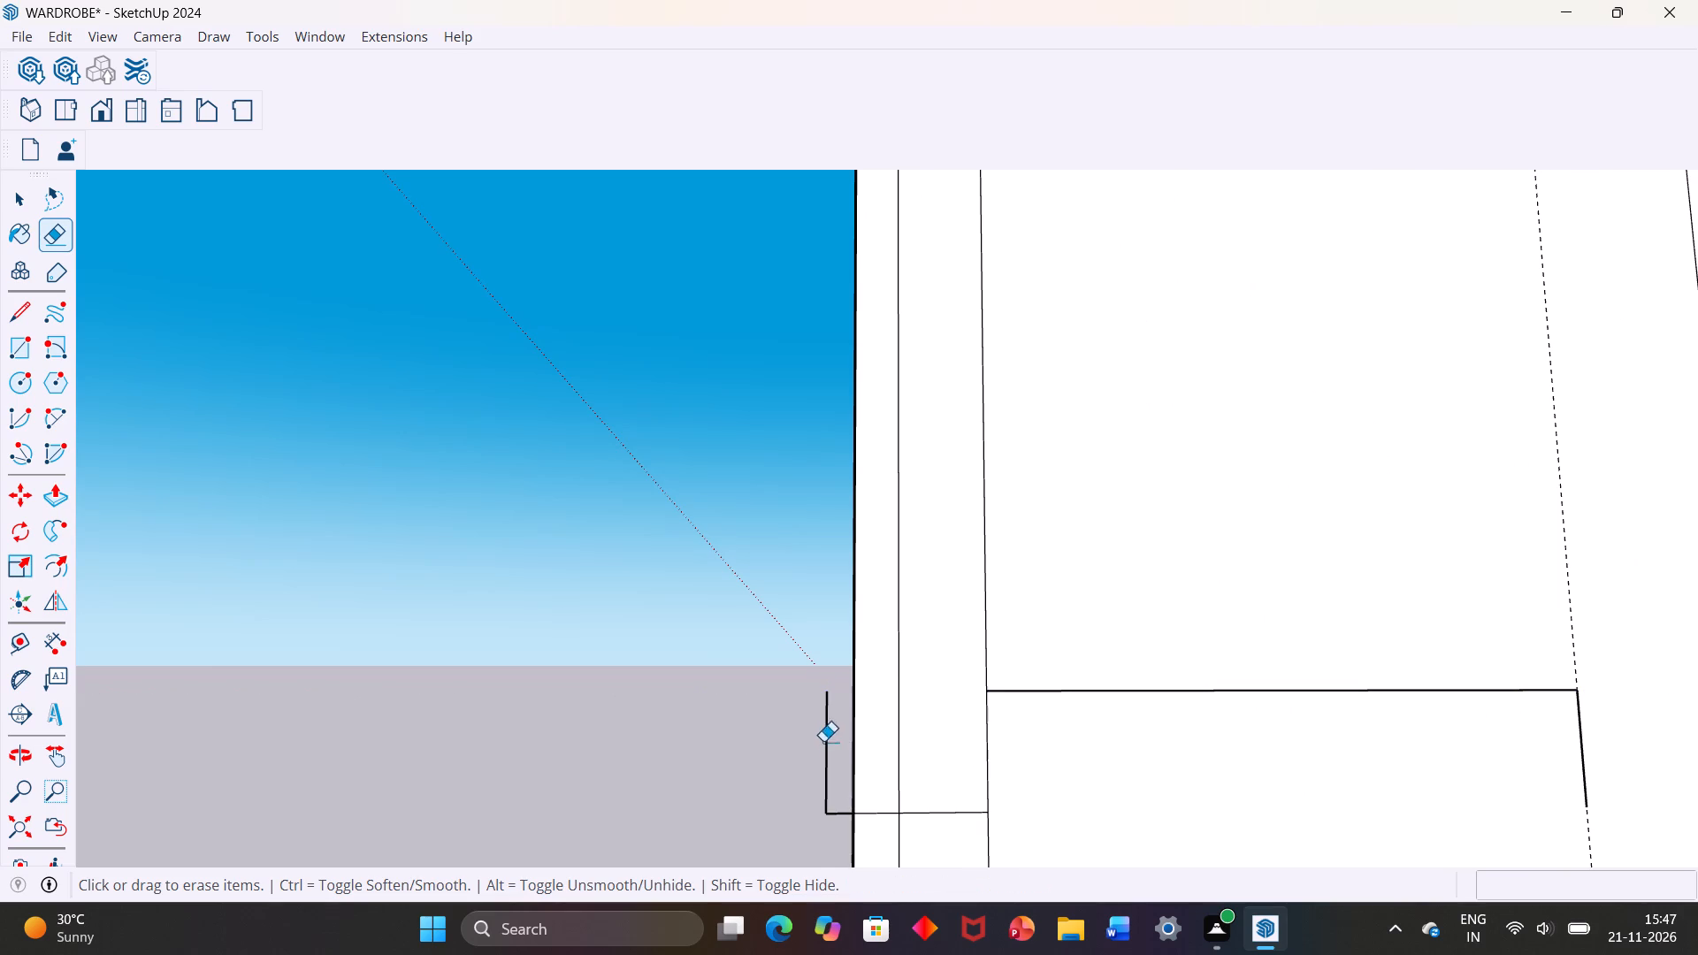
pyautogui.moveTo(825, 702); pyautogui.dragTo(825, 762)
pyautogui.moveTo(850, 802); pyautogui.dragTo(842, 834)
pyautogui.moveTo(879, 800); pyautogui.dragTo(875, 837)
pyautogui.moveTo(929, 791); pyautogui.dragTo(933, 851)
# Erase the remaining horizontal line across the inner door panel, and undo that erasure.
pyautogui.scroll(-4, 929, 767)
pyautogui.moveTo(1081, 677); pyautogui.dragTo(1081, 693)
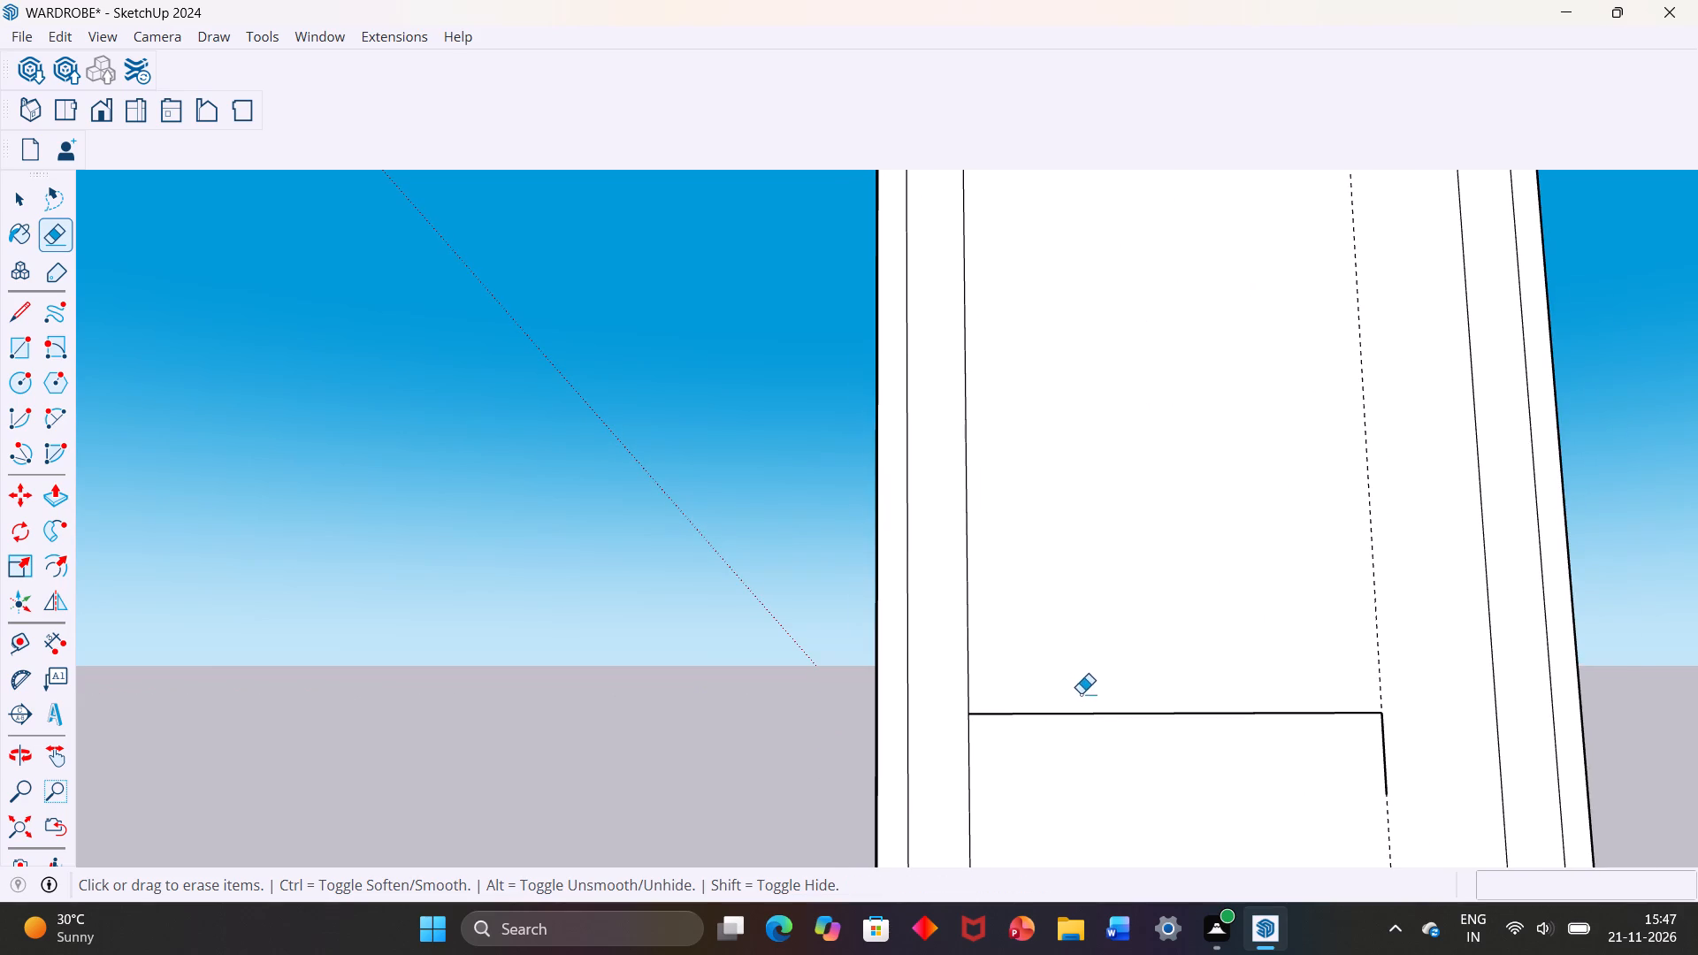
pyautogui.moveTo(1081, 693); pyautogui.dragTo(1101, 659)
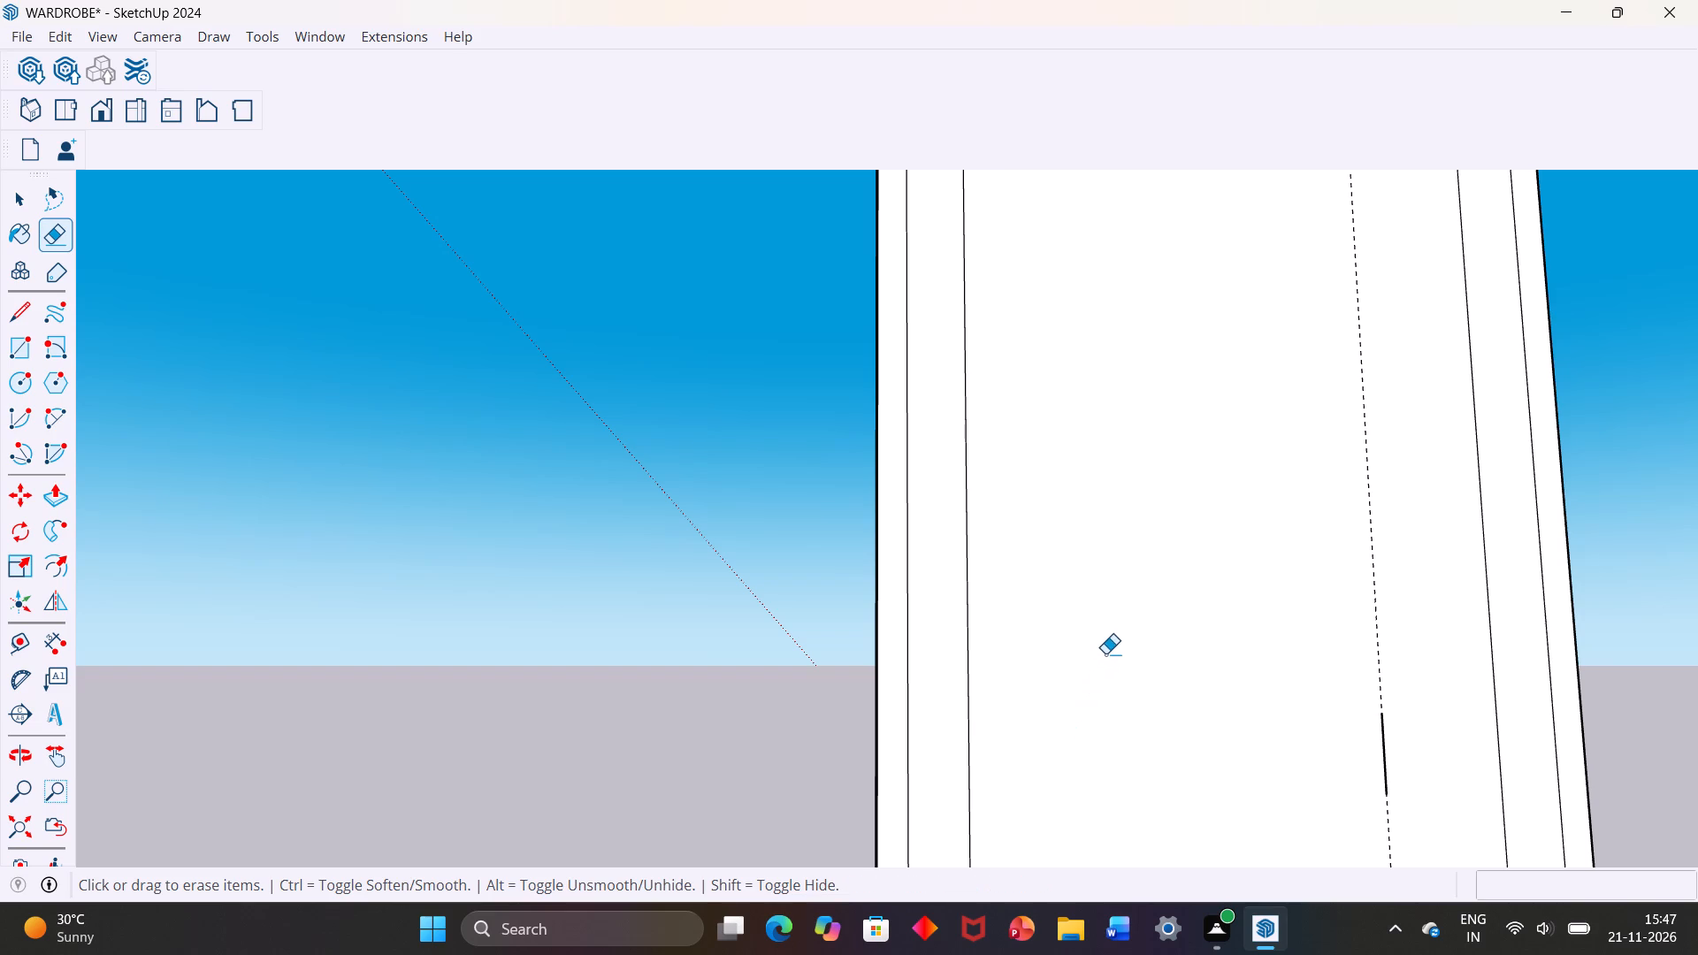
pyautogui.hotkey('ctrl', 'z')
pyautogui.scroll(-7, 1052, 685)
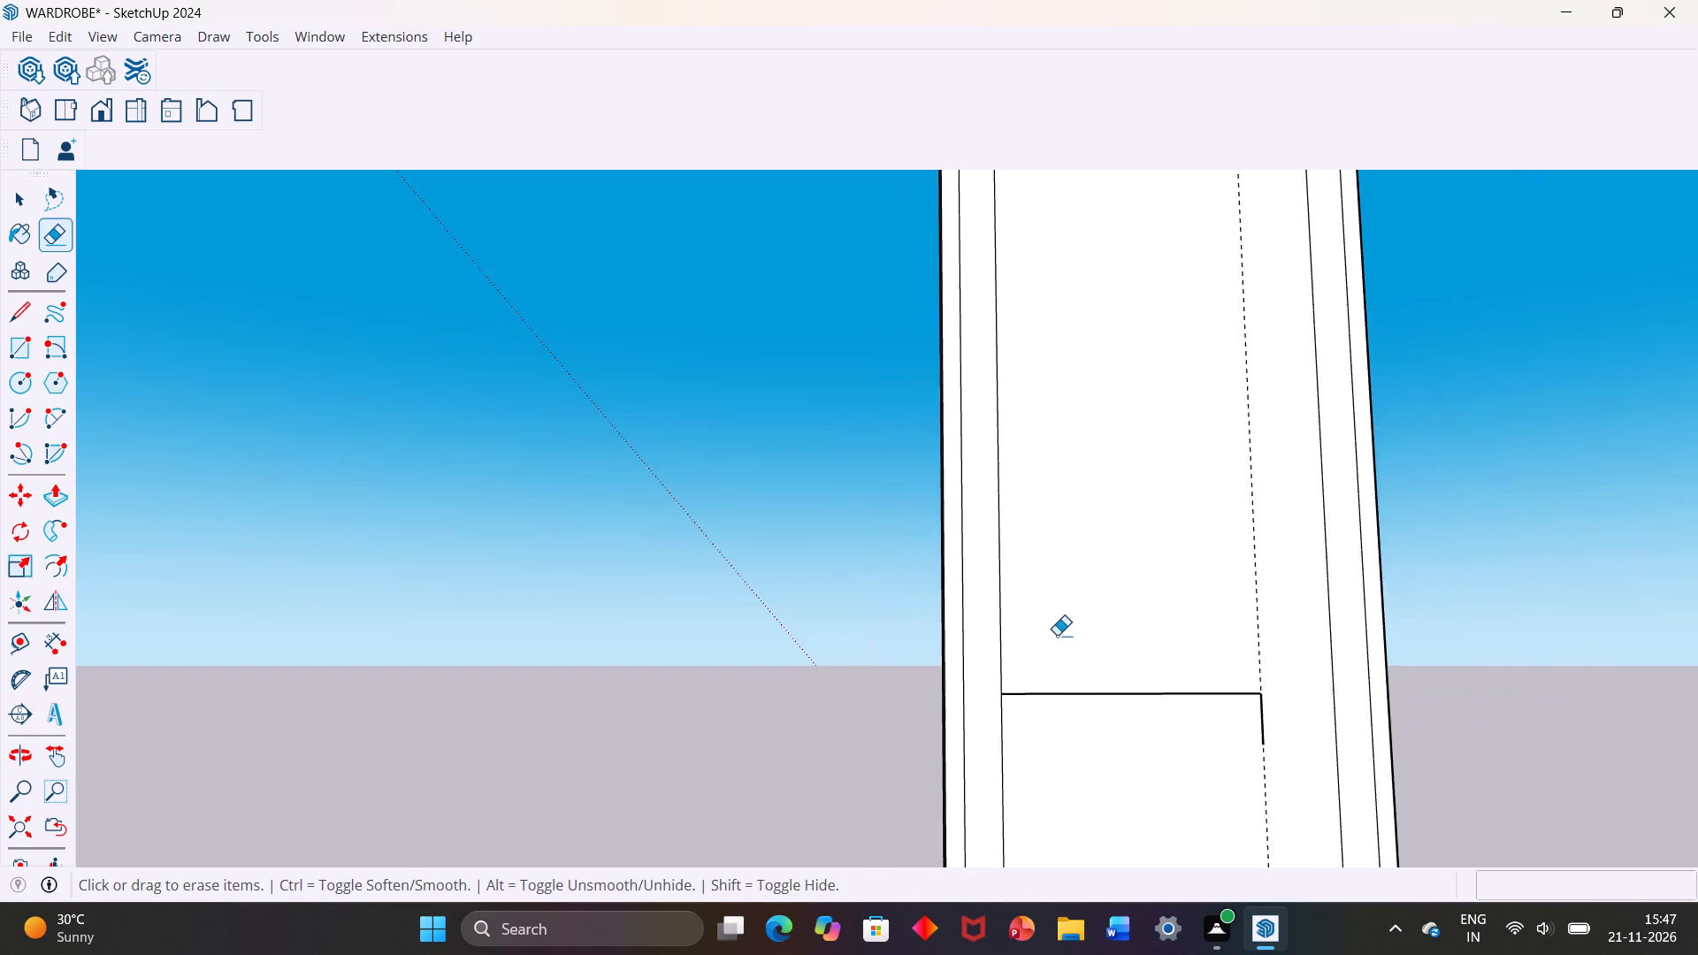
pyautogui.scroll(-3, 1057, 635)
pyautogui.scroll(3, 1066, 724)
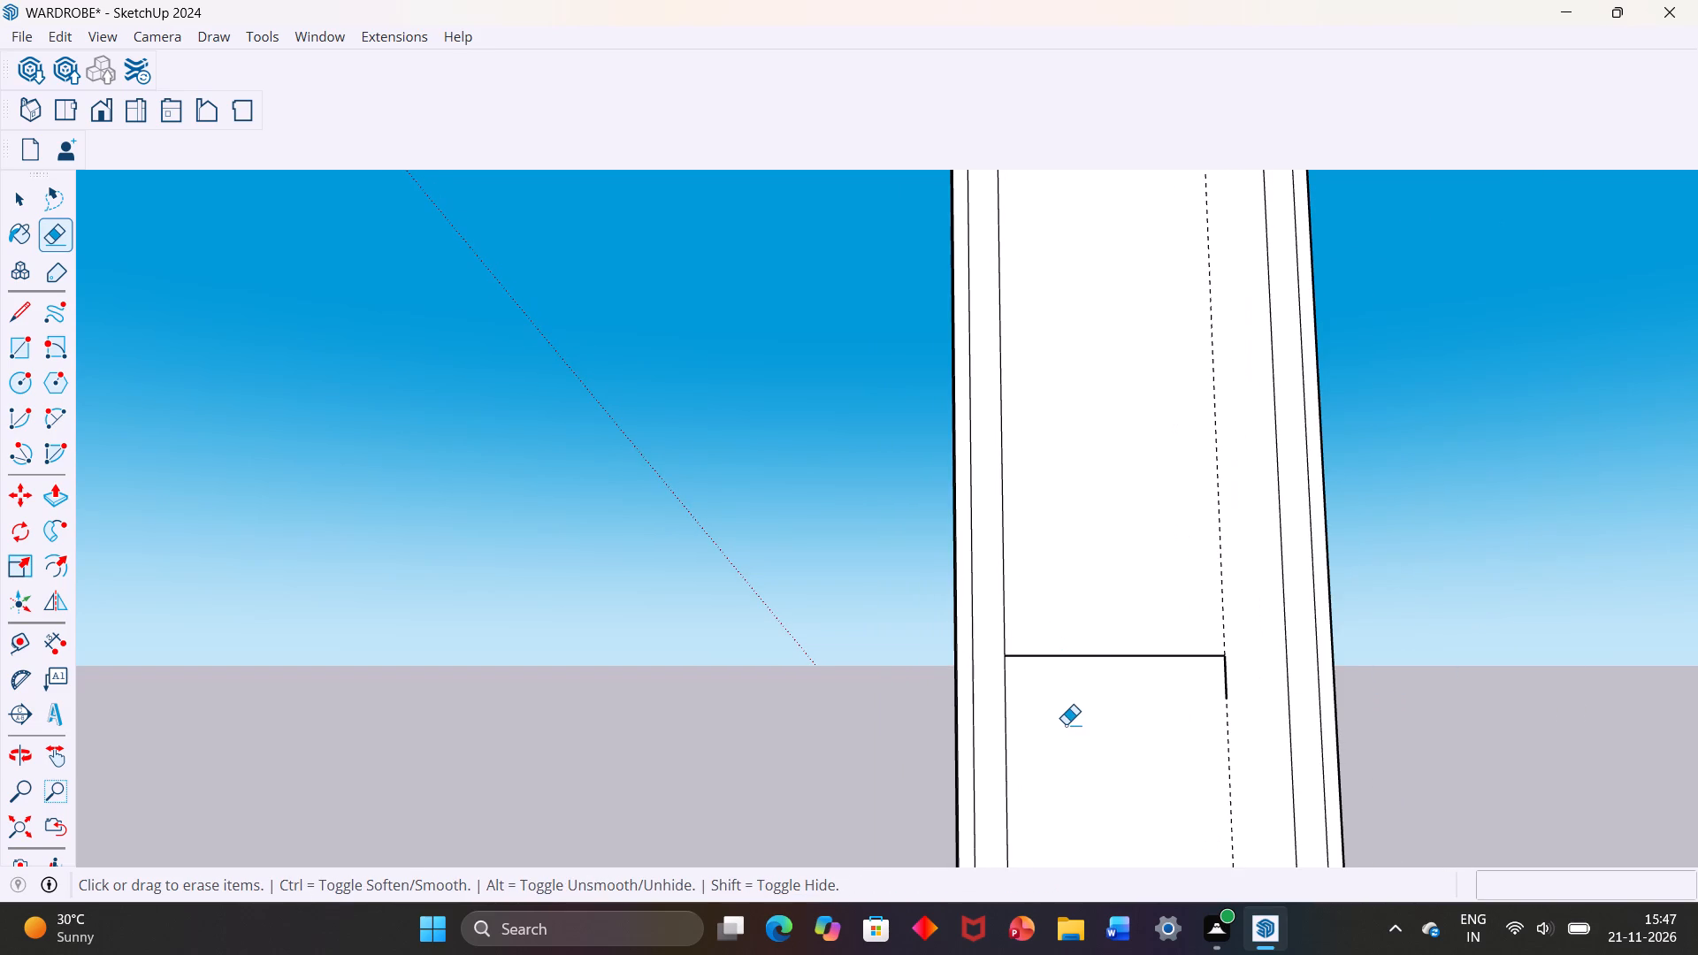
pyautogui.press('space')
# Draw a handle rectangle about 10 7/16" by 2 1/4" downward from where the horizontal line meets the vertical guide.
pyautogui.scroll(-3, 1066, 724)
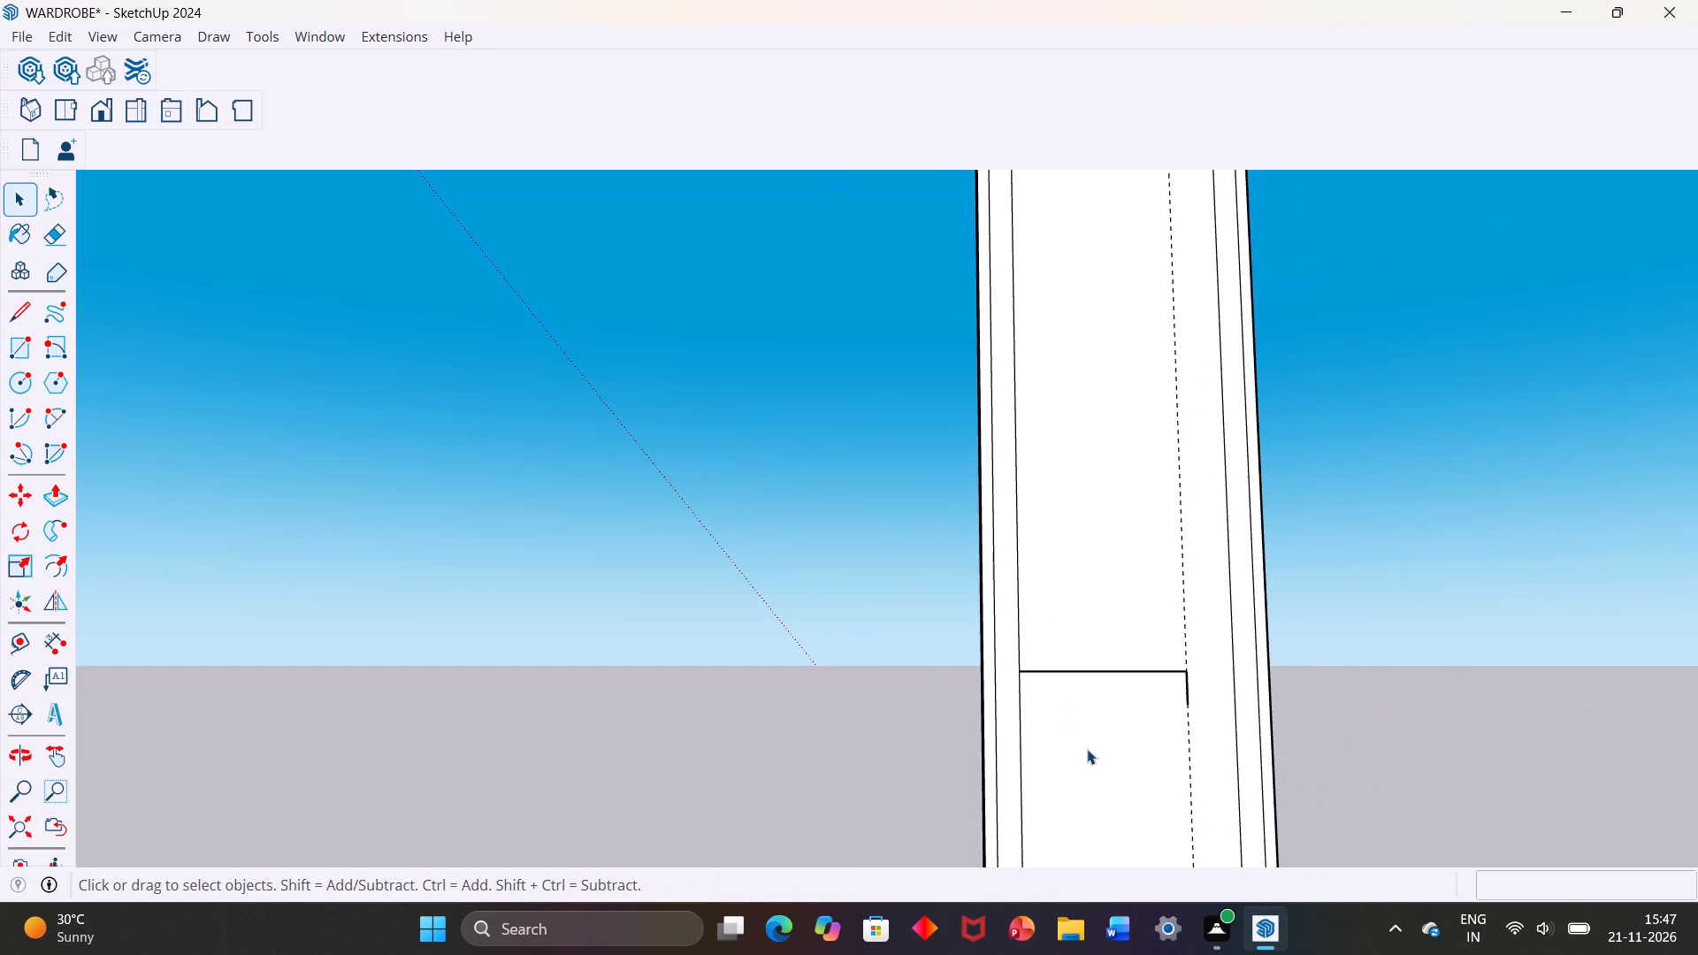
pyautogui.click(17, 339)
pyautogui.scroll(1, 1193, 687)
pyautogui.scroll(-9, 1182, 674)
pyautogui.scroll(2, 1166, 667)
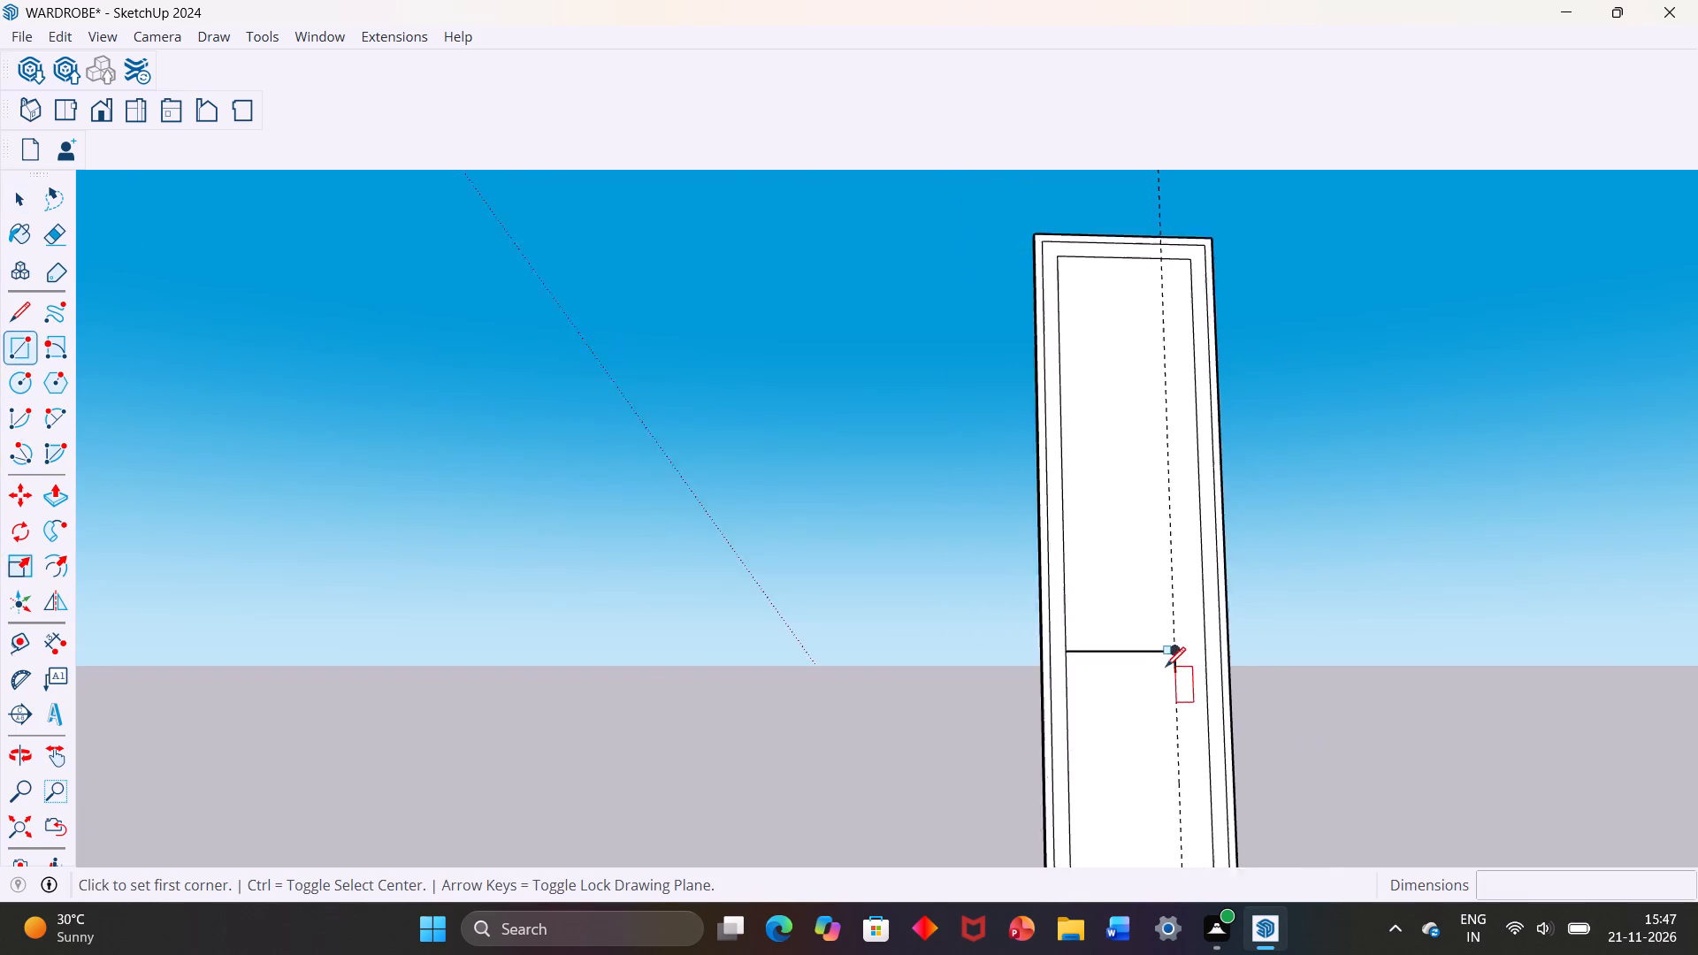
pyautogui.scroll(7, 1166, 667)
pyautogui.click(1175, 647)
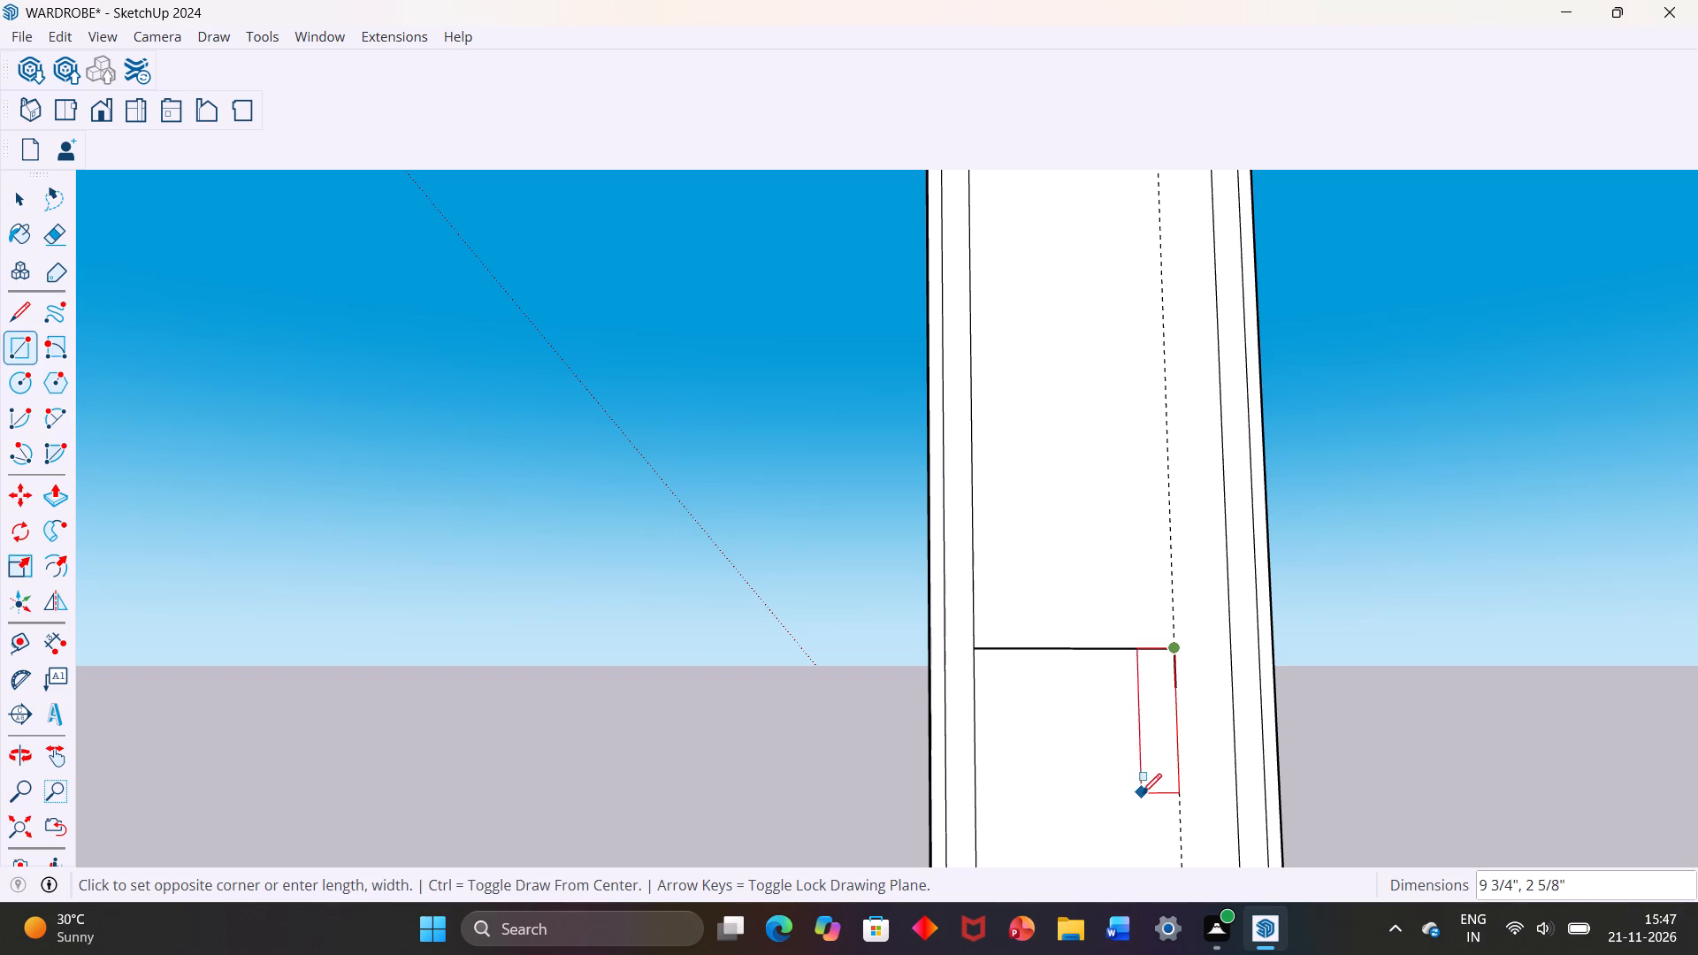
pyautogui.click(1147, 804)
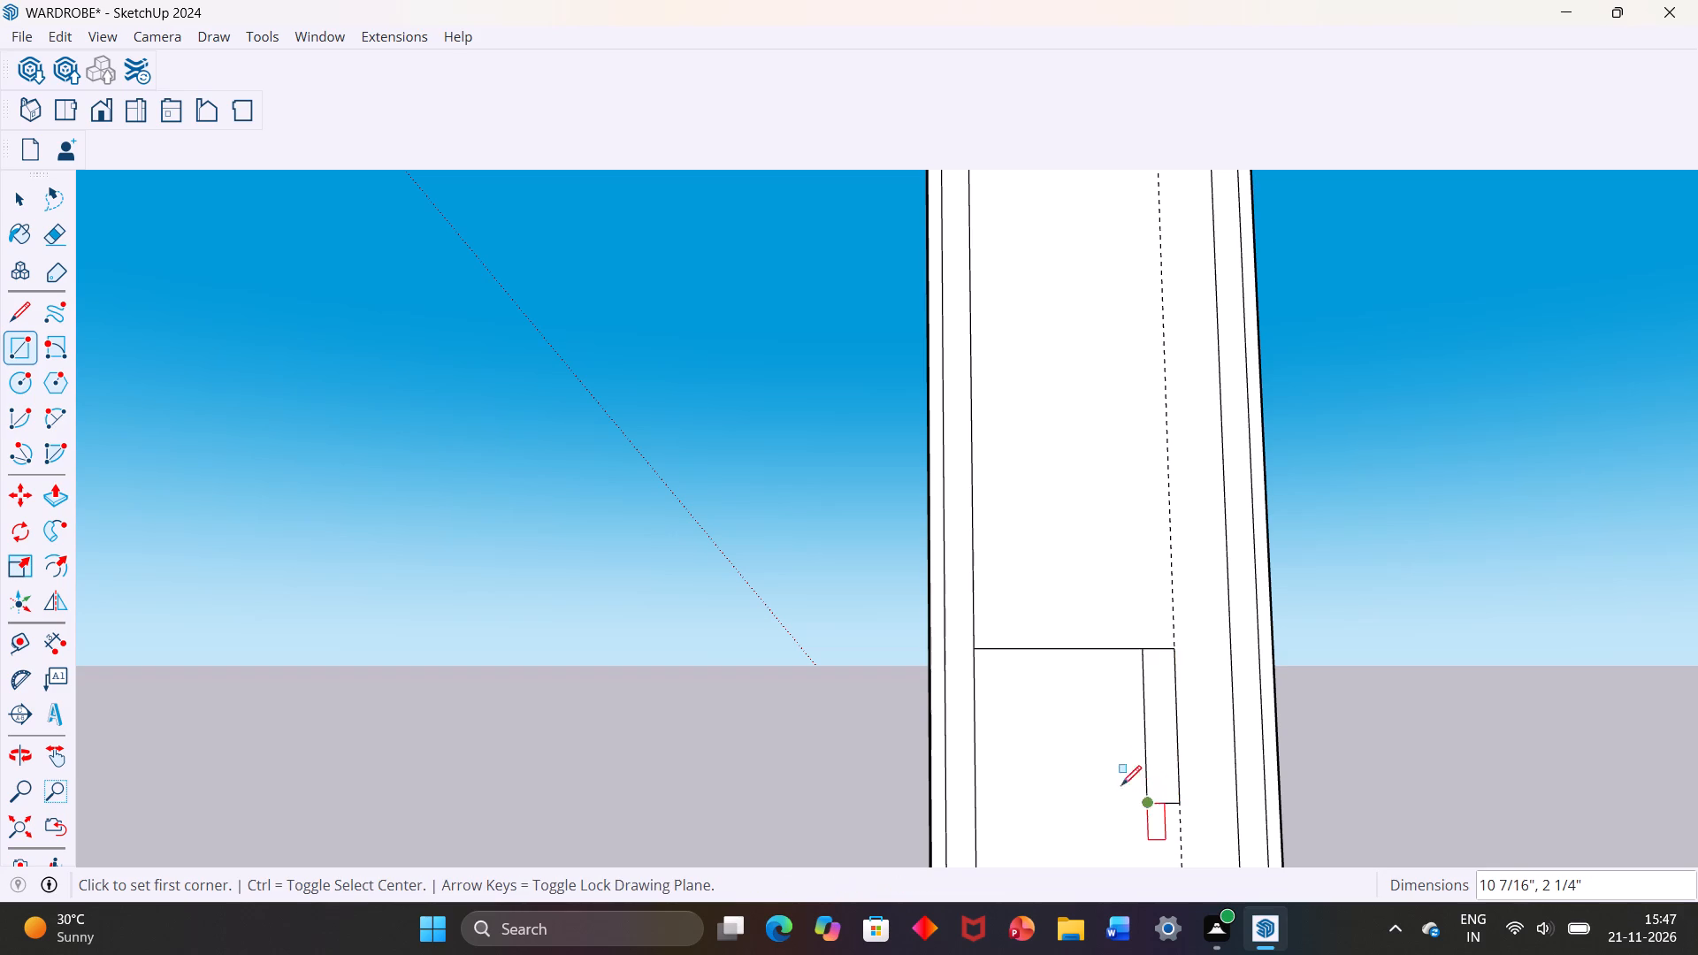
pyautogui.scroll(-9, 1088, 740)
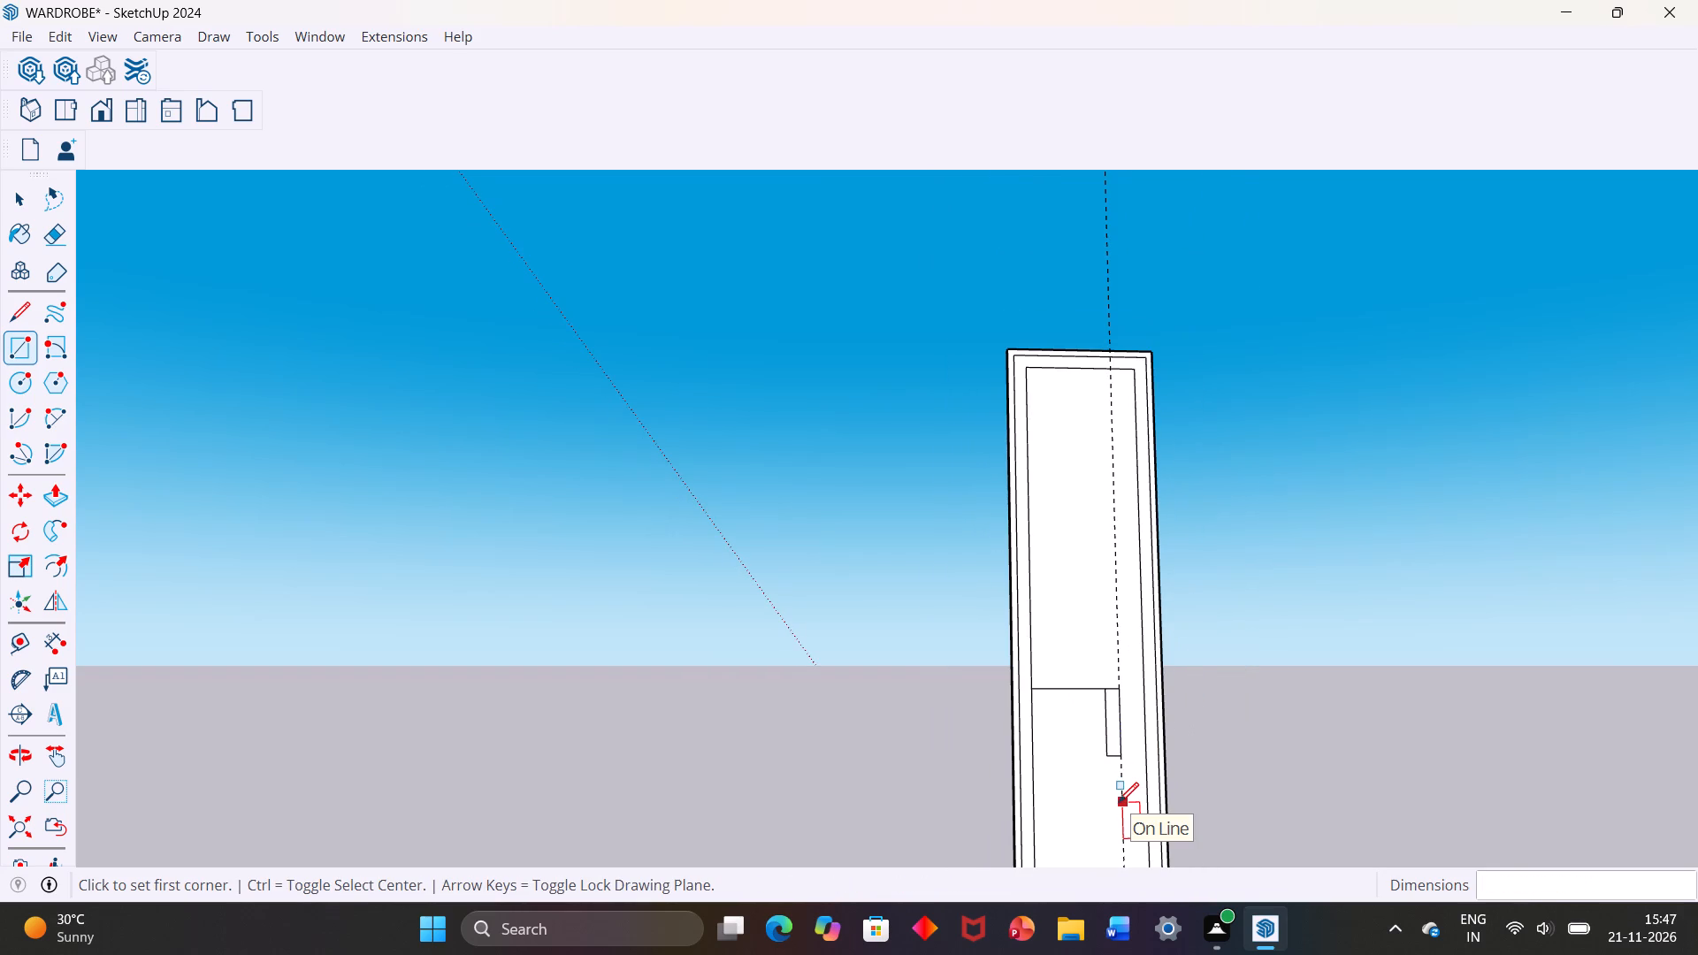
pyautogui.press('space')
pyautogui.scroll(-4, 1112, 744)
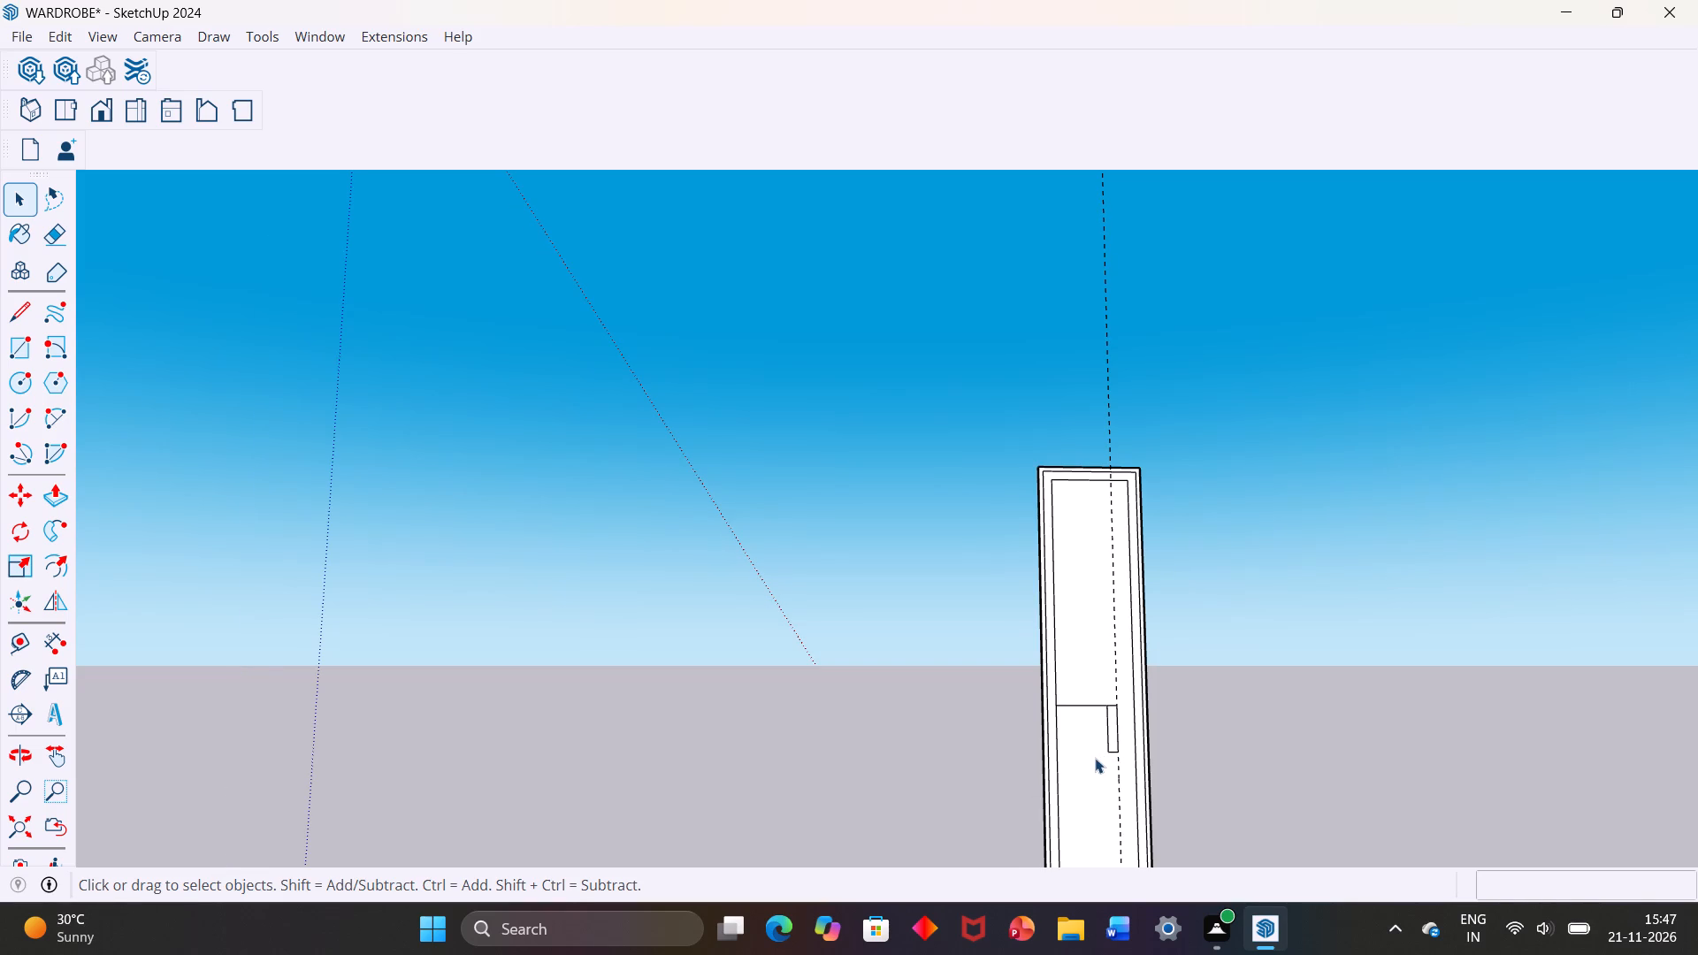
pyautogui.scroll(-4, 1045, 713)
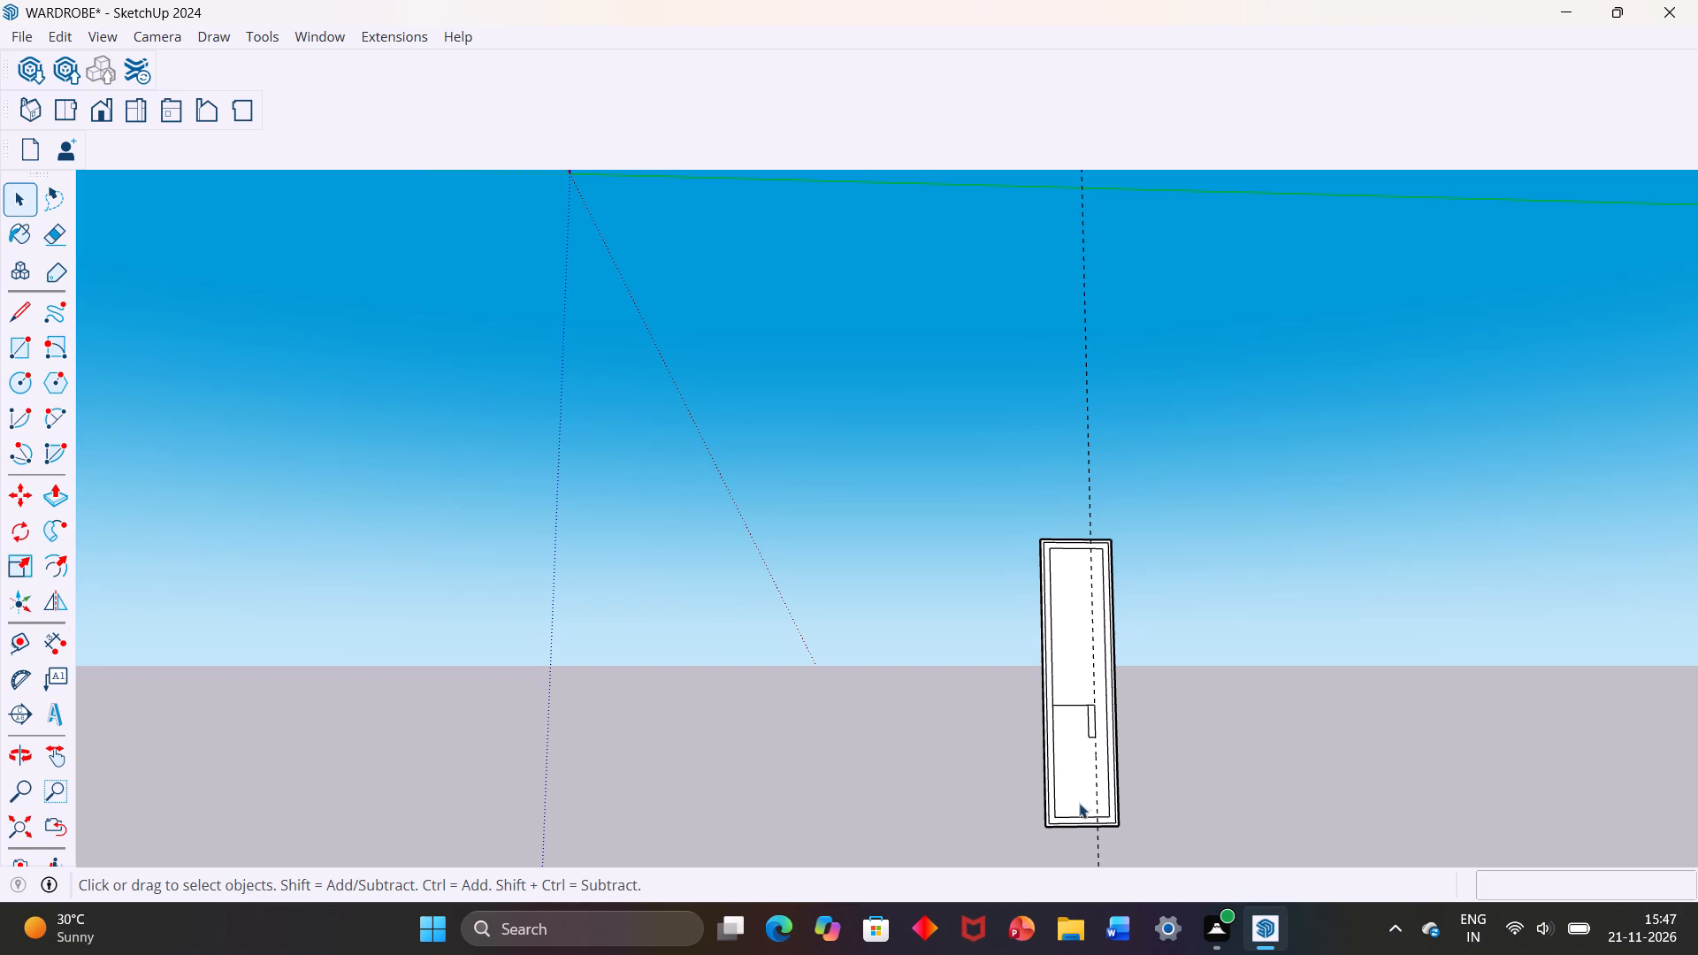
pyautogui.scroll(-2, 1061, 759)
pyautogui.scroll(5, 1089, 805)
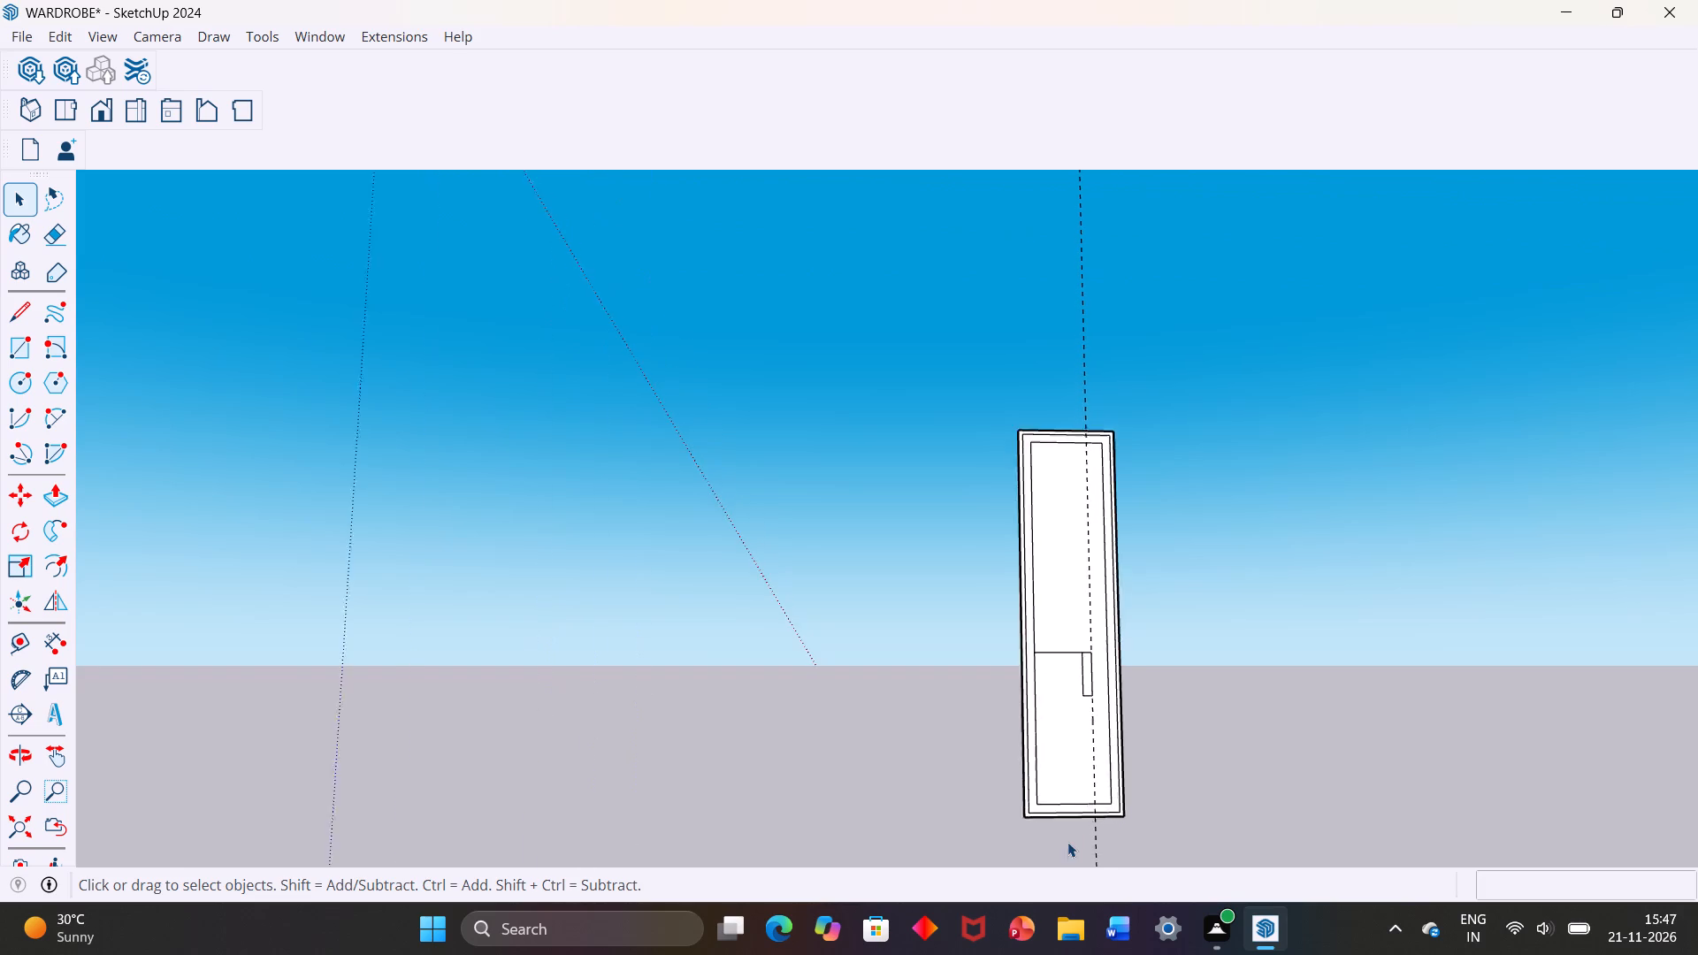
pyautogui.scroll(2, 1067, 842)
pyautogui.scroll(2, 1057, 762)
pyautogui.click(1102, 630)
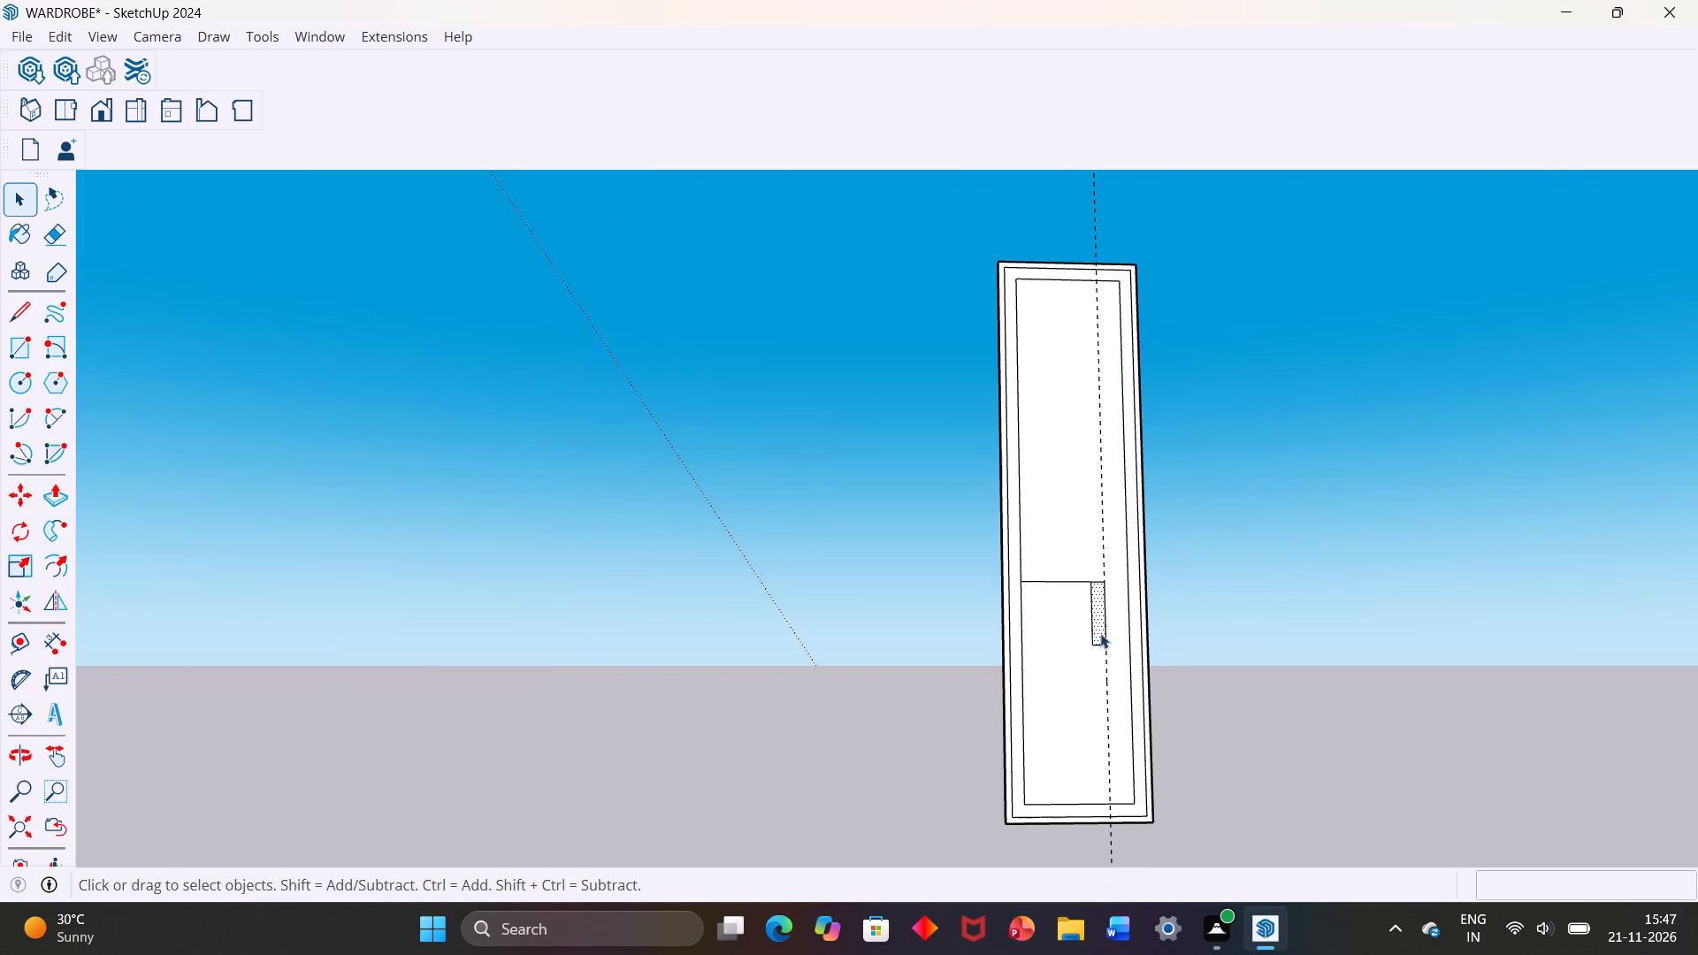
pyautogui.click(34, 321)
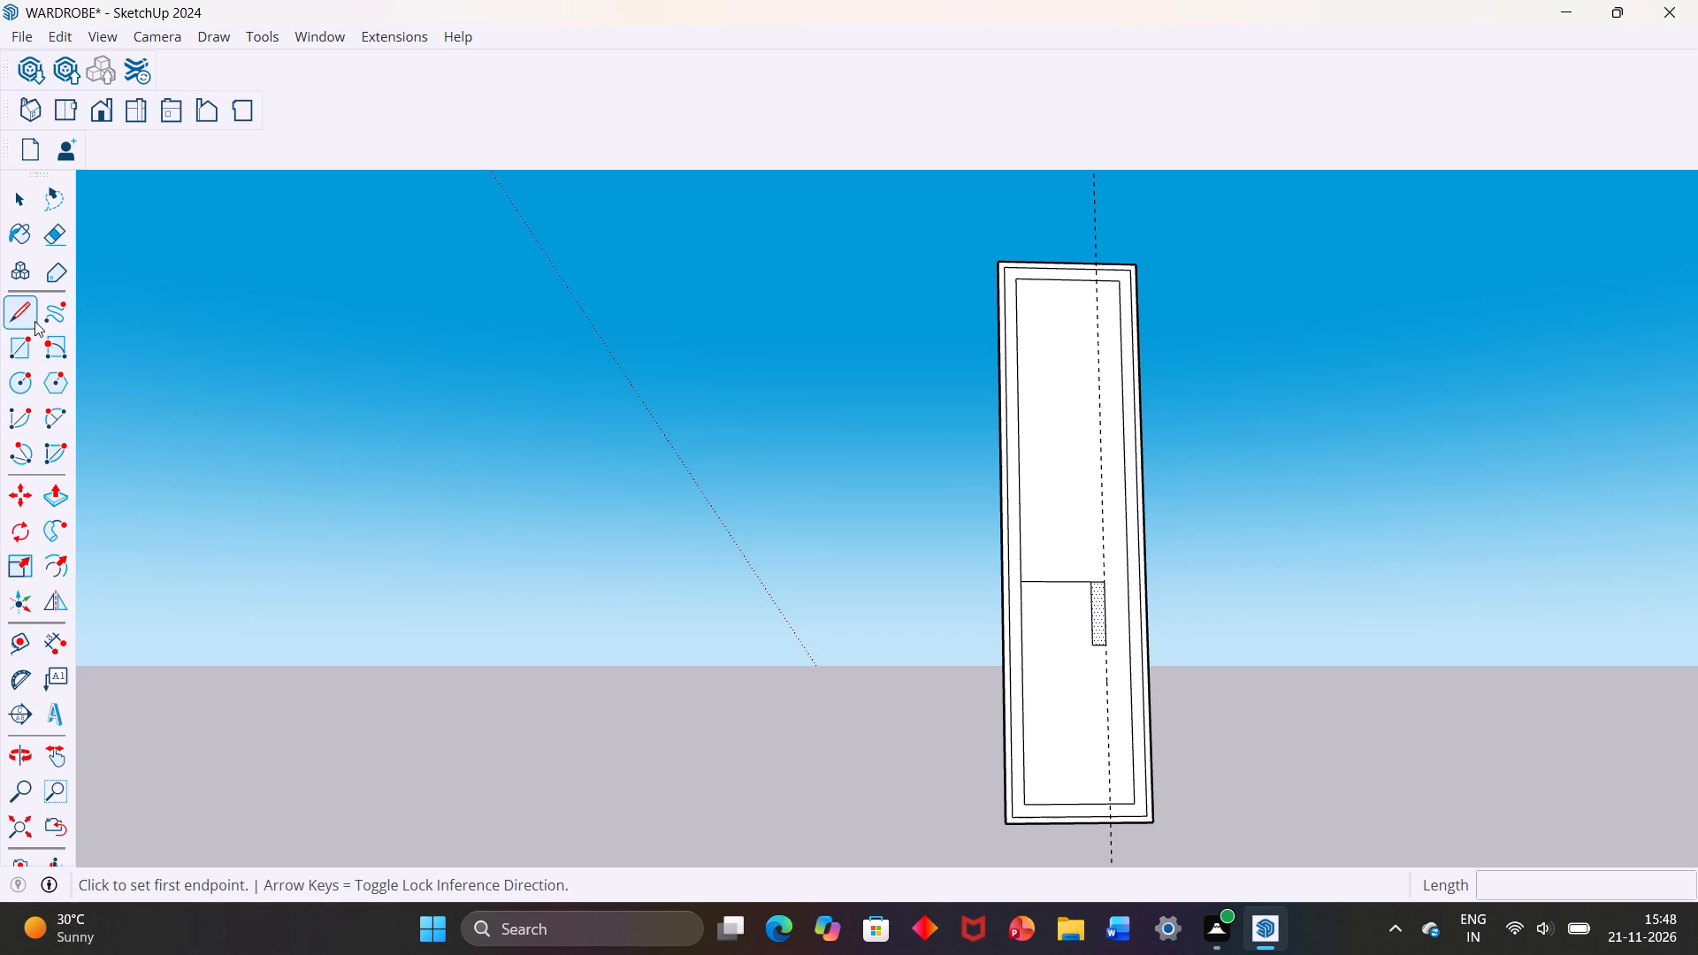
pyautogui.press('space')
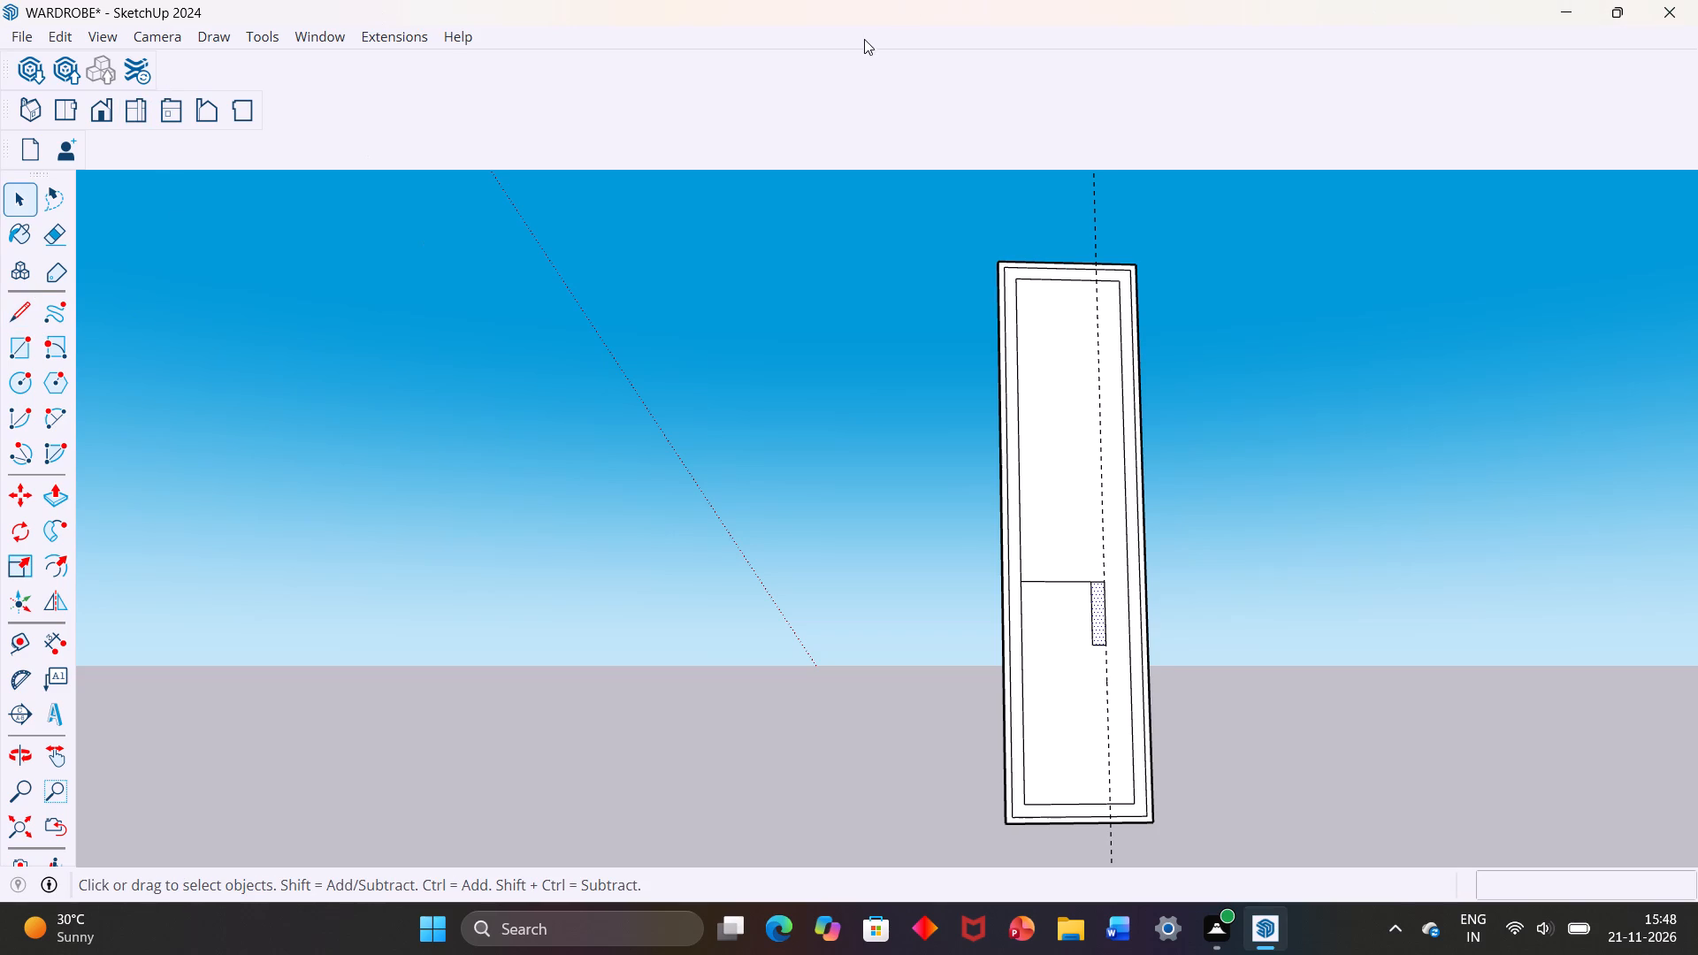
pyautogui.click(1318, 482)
# Delete the horizontal line between the inner frame edge and the handle rectangle.
pyautogui.click(1068, 581)
pyautogui.press('Delete')
# Delete the vertical guide line running through the door panel beside the handle rectangle.
pyautogui.scroll(-3, 1043, 574)
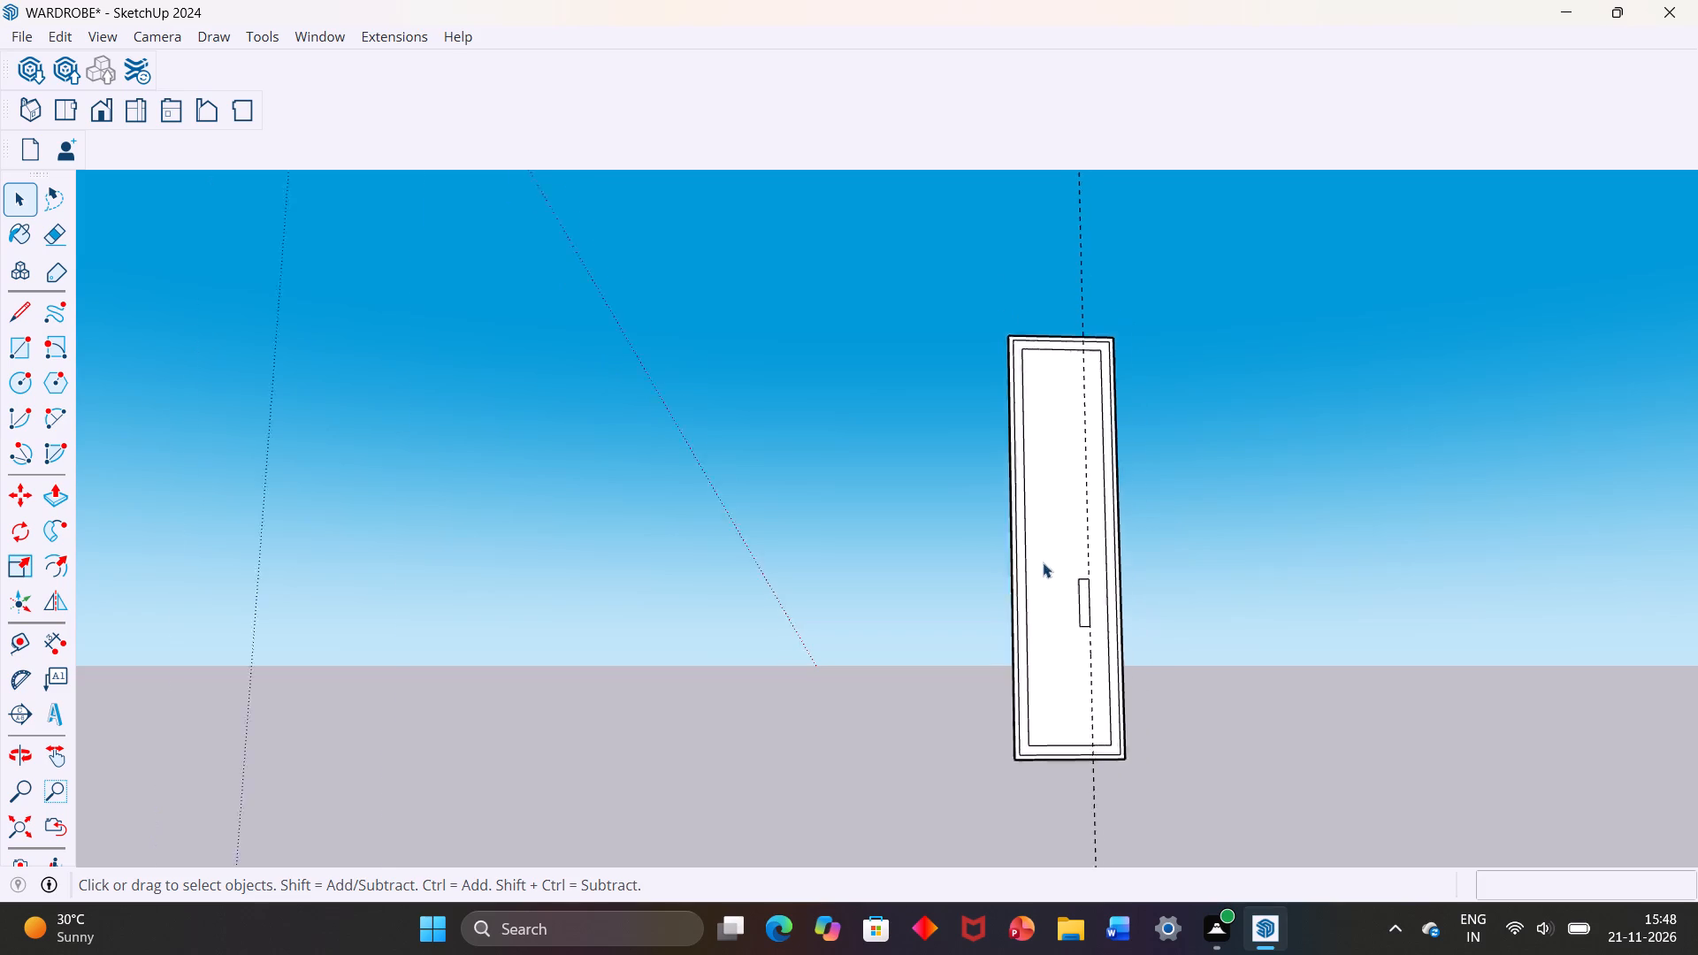
pyautogui.scroll(-2, 1043, 562)
pyautogui.scroll(3, 1052, 594)
pyautogui.click(1082, 283)
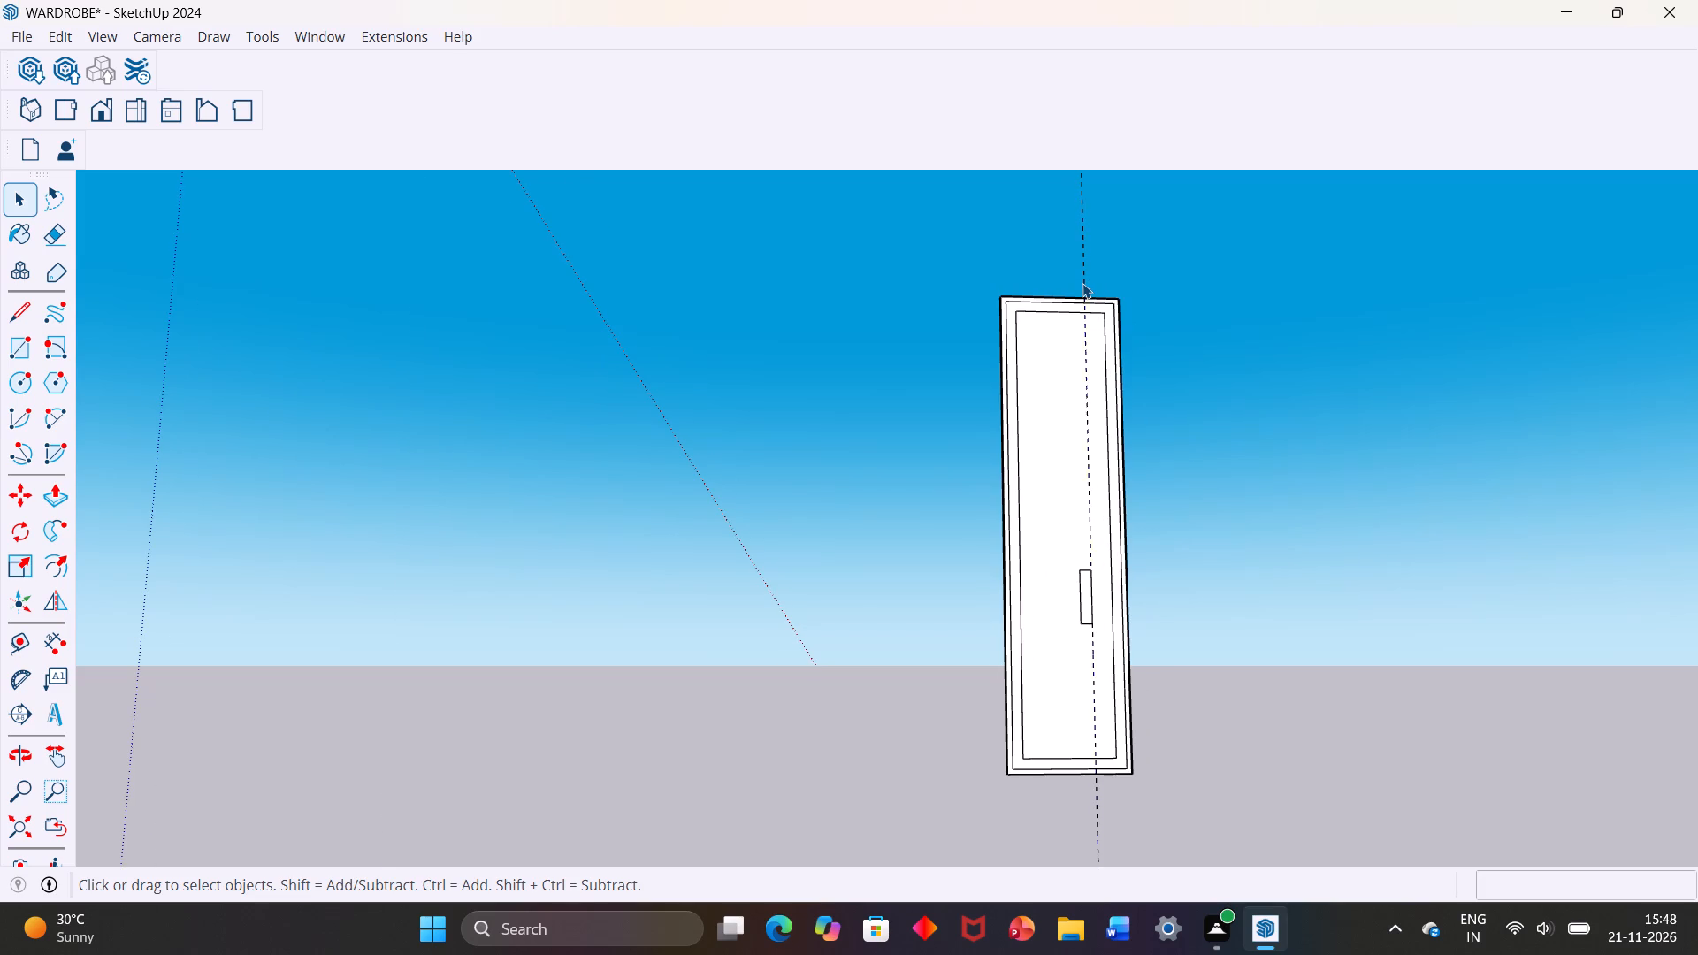
pyautogui.press('Delete')
pyautogui.scroll(-3, 1108, 269)
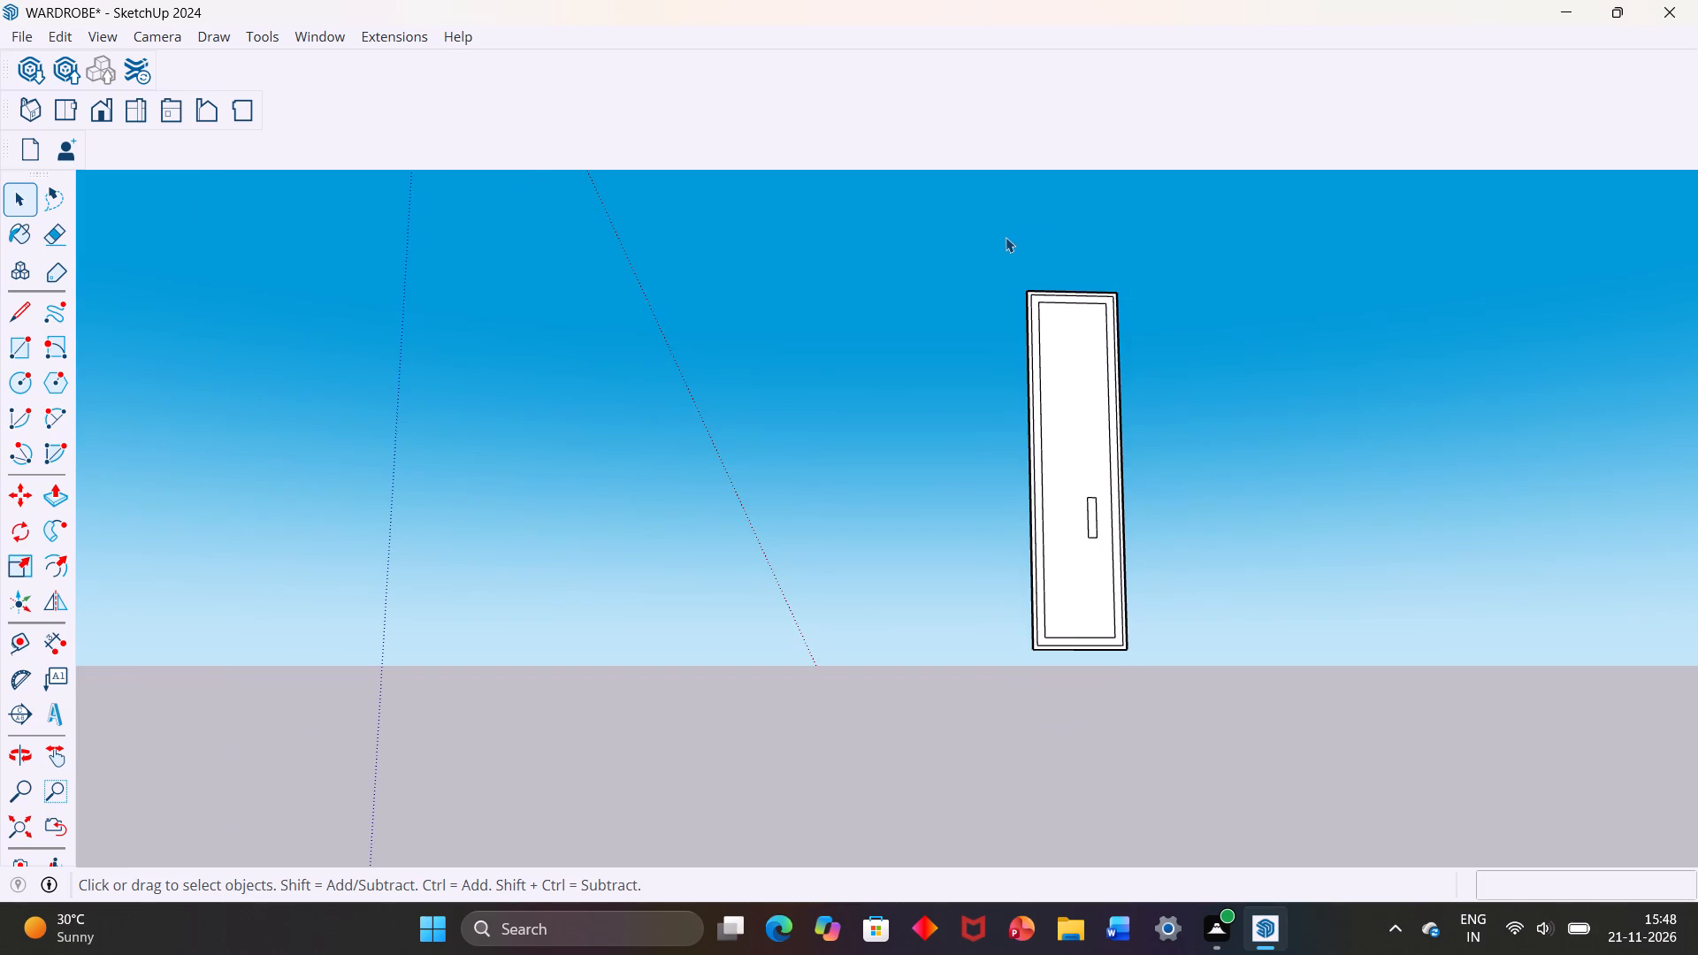
# Make the whole door panel, including its frame lines and handle outline, into one group.
pyautogui.click(1001, 235)
pyautogui.moveTo(970, 221); pyautogui.dragTo(1245, 682)
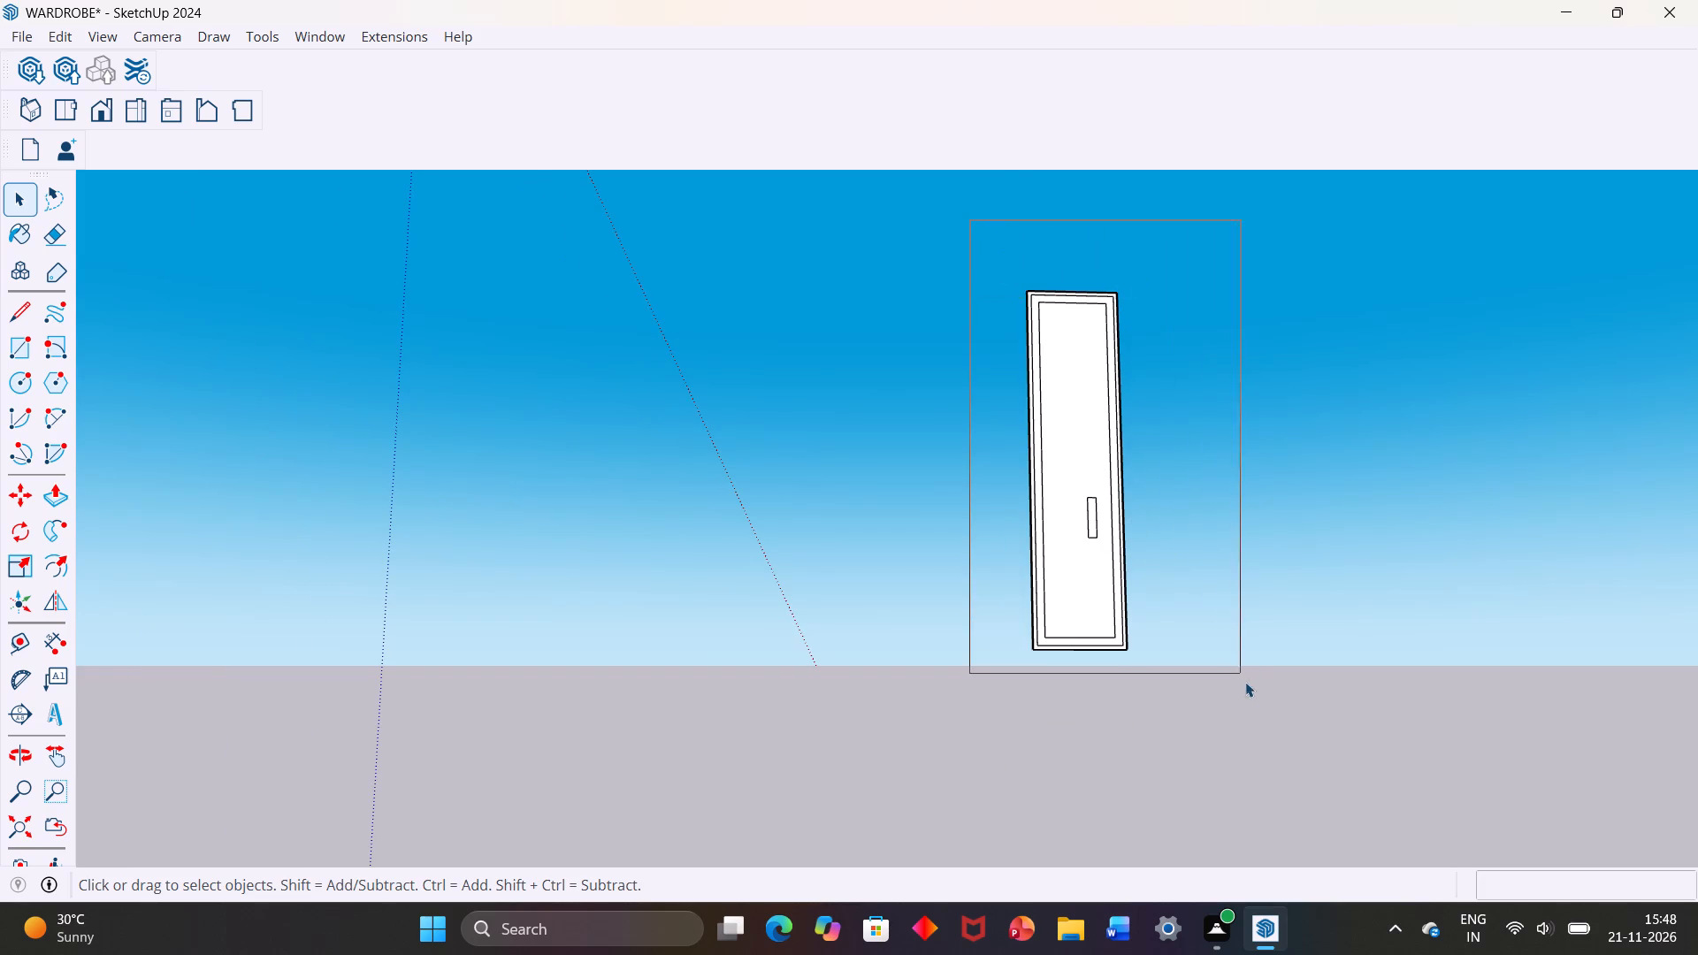
pyautogui.moveTo(1245, 682); pyautogui.dragTo(1259, 698)
pyautogui.moveTo(1309, 539); pyautogui.dragTo(736, 593, button='middle')
pyautogui.scroll(-1, 1309, 539)
pyautogui.moveTo(1069, 482); pyautogui.dragTo(884, 564, button='middle')
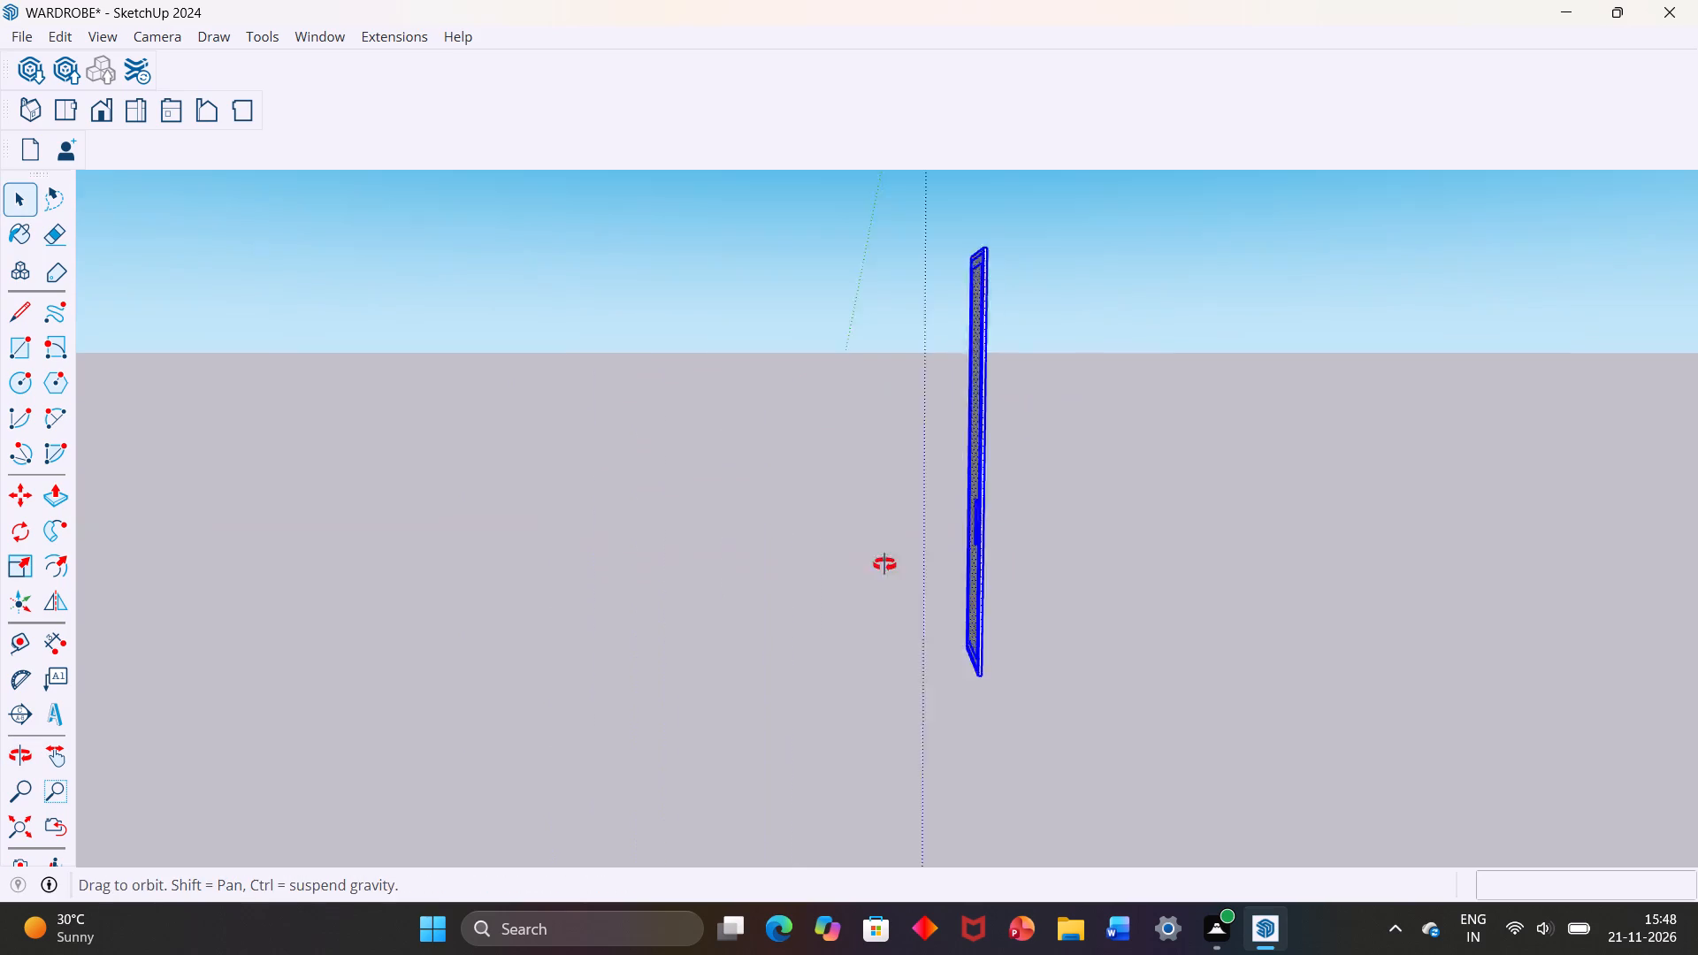
pyautogui.moveTo(884, 564); pyautogui.dragTo(792, 574, button='middle')
pyautogui.moveTo(901, 186); pyautogui.dragTo(1122, 753)
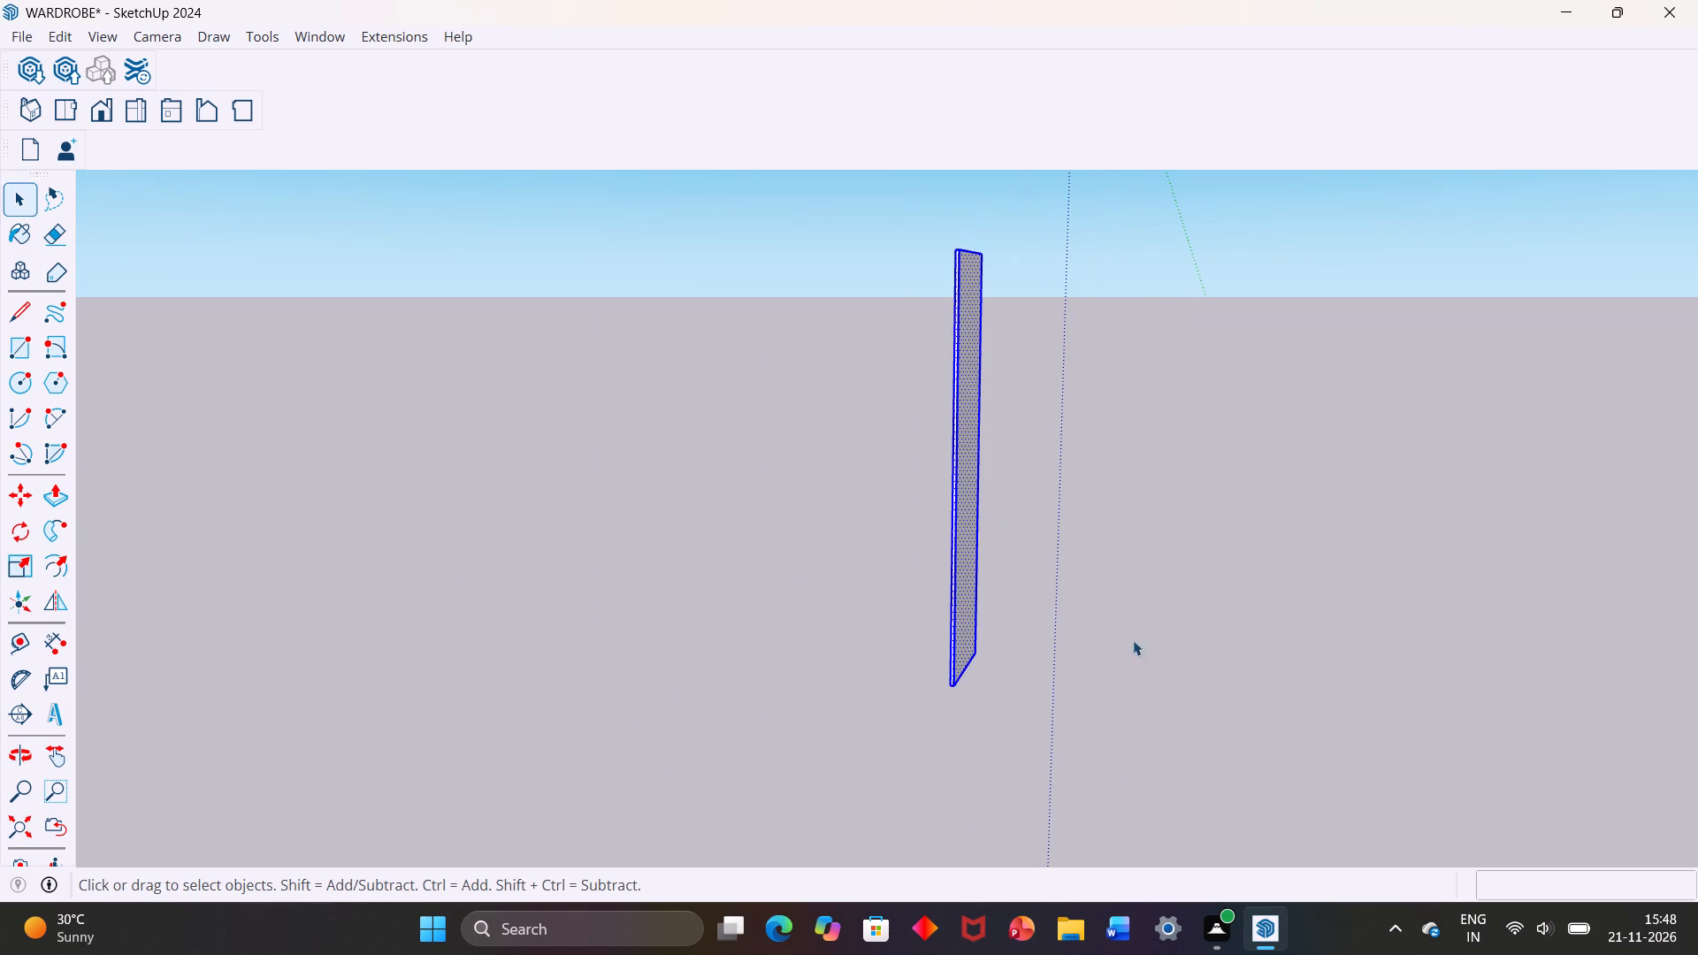
pyautogui.moveTo(897, 193); pyautogui.dragTo(1114, 767)
pyautogui.scroll(-2, 914, 521)
pyautogui.moveTo(914, 521); pyautogui.dragTo(1026, 548, button='middle')
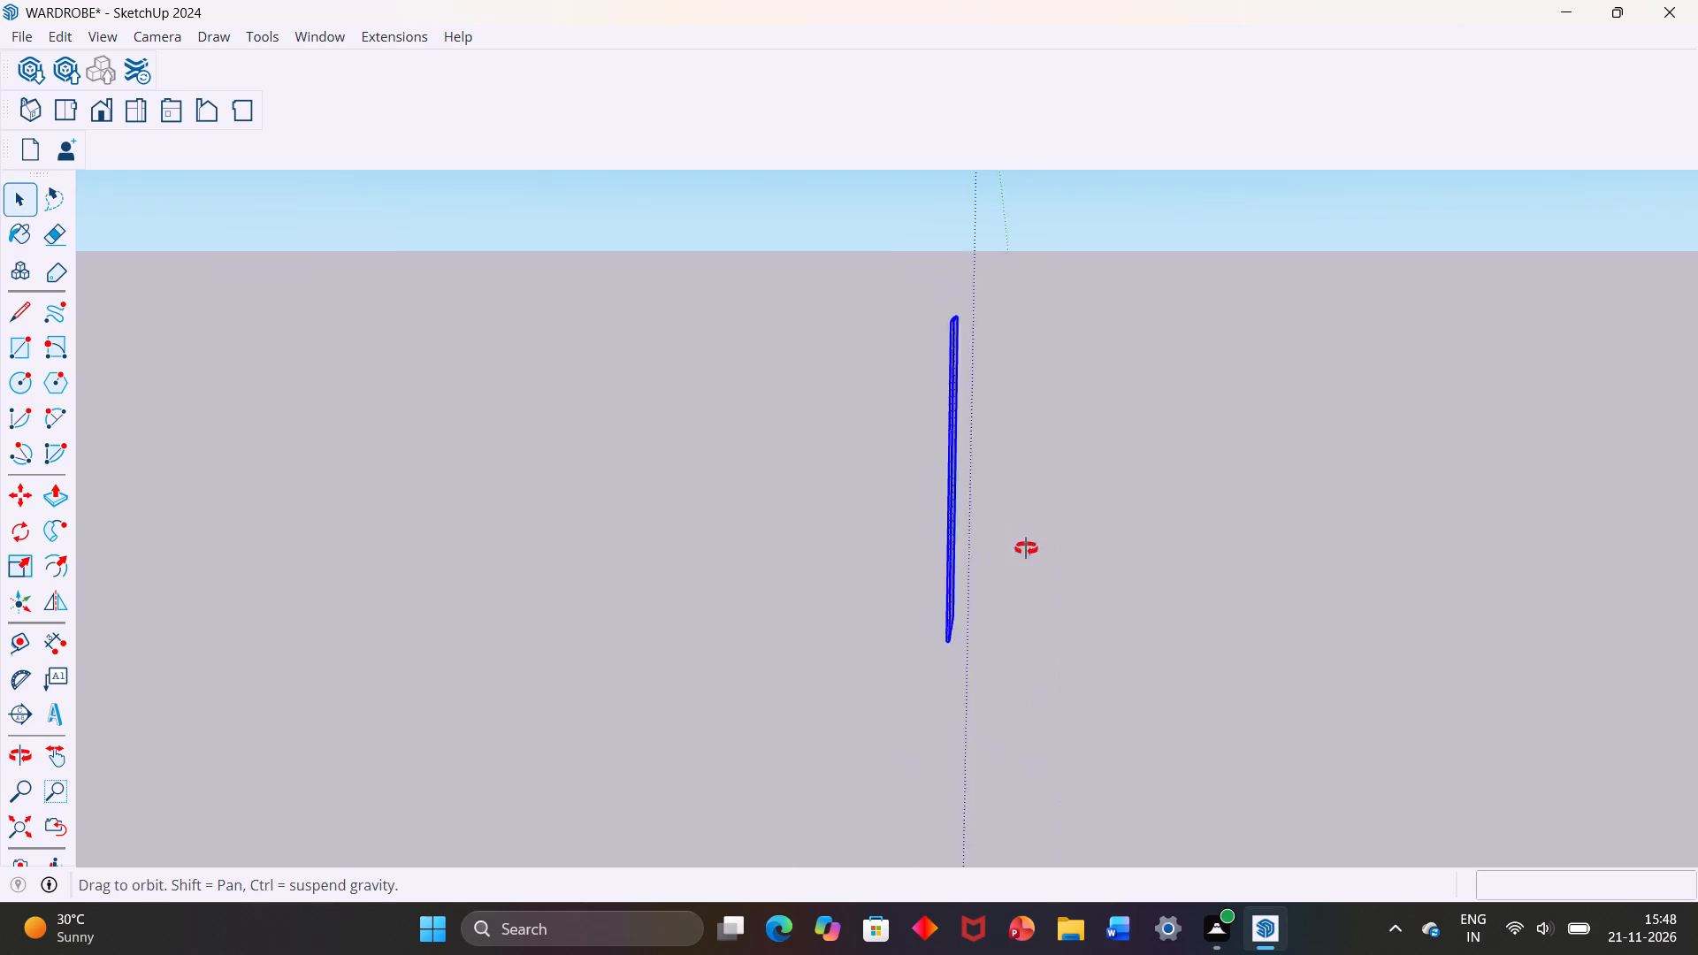
pyautogui.moveTo(1026, 548); pyautogui.dragTo(1452, 525, button='middle')
pyautogui.moveTo(1006, 514); pyautogui.dragTo(1356, 484, button='middle')
pyautogui.moveTo(670, 248); pyautogui.dragTo(1081, 716)
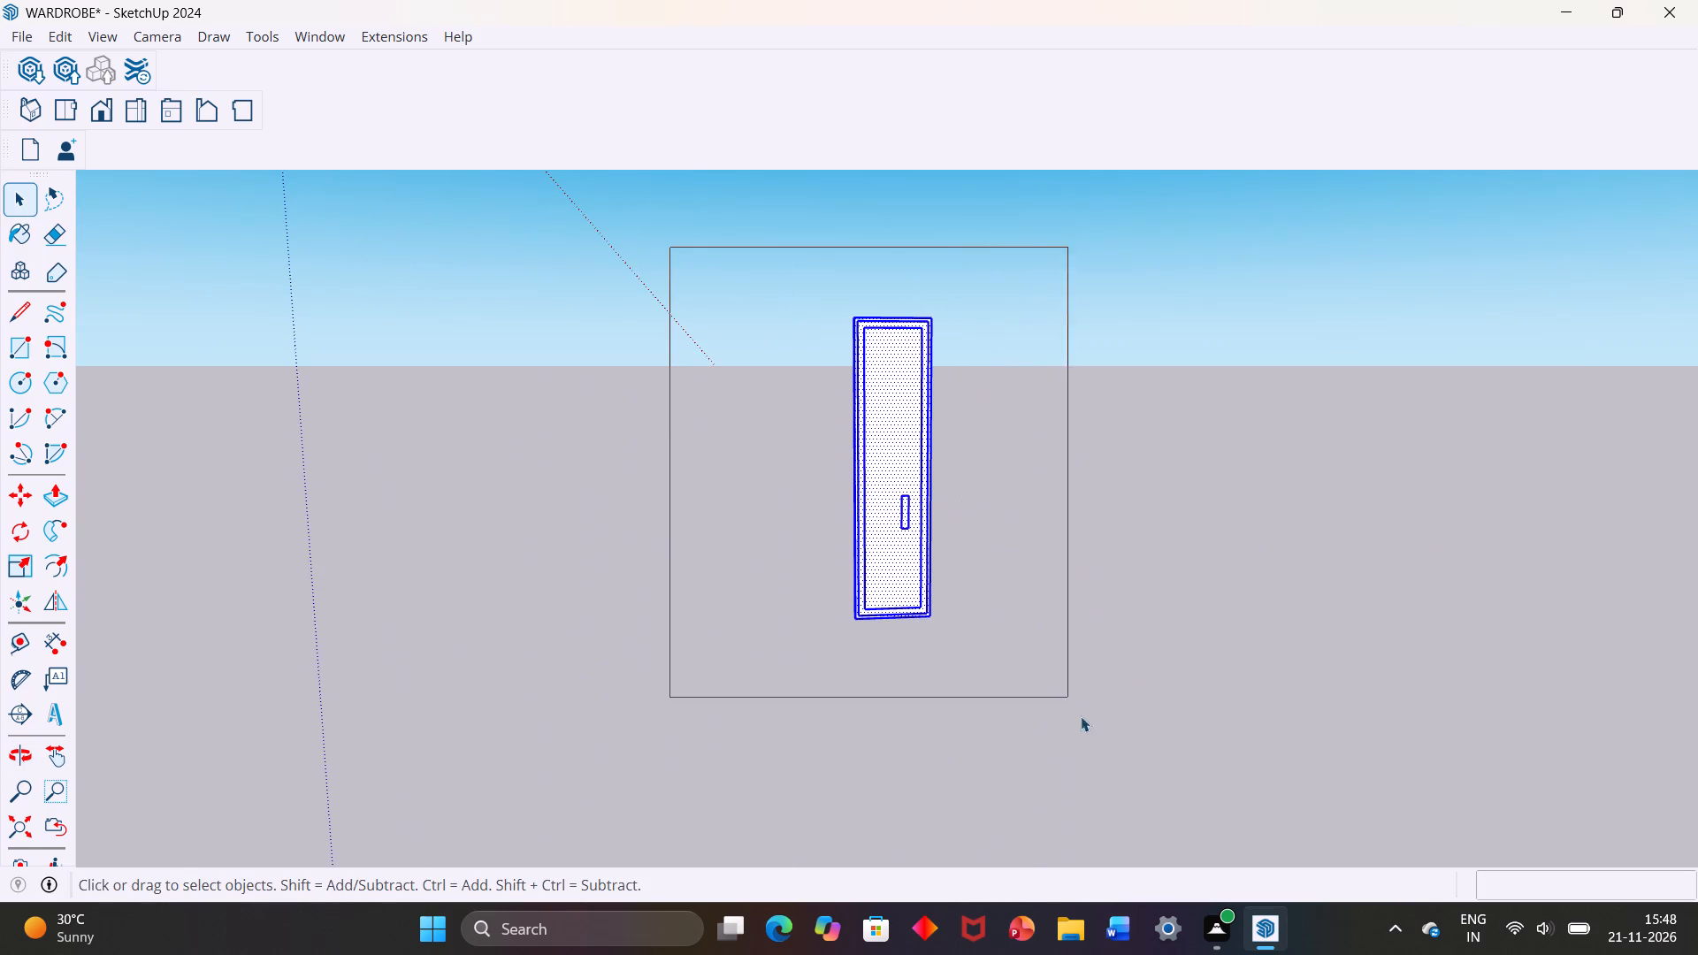
pyautogui.moveTo(1081, 716); pyautogui.dragTo(1101, 736)
pyautogui.scroll(7, 975, 599)
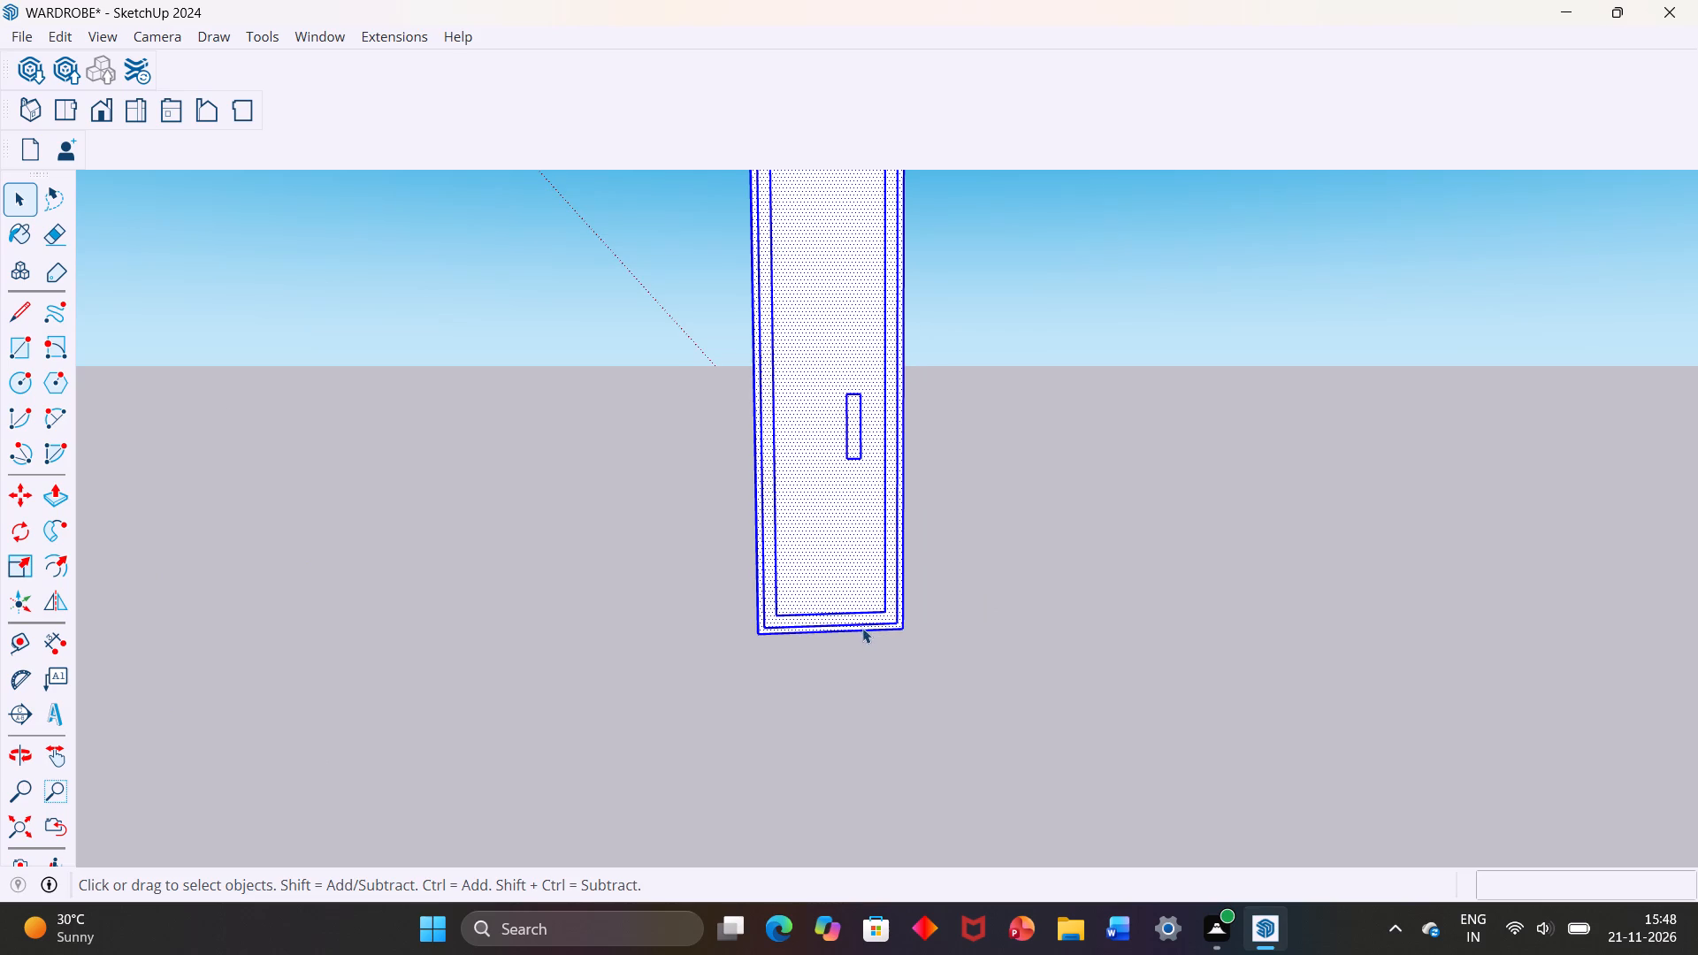
pyautogui.rightClick(865, 628)
pyautogui.click(980, 473)
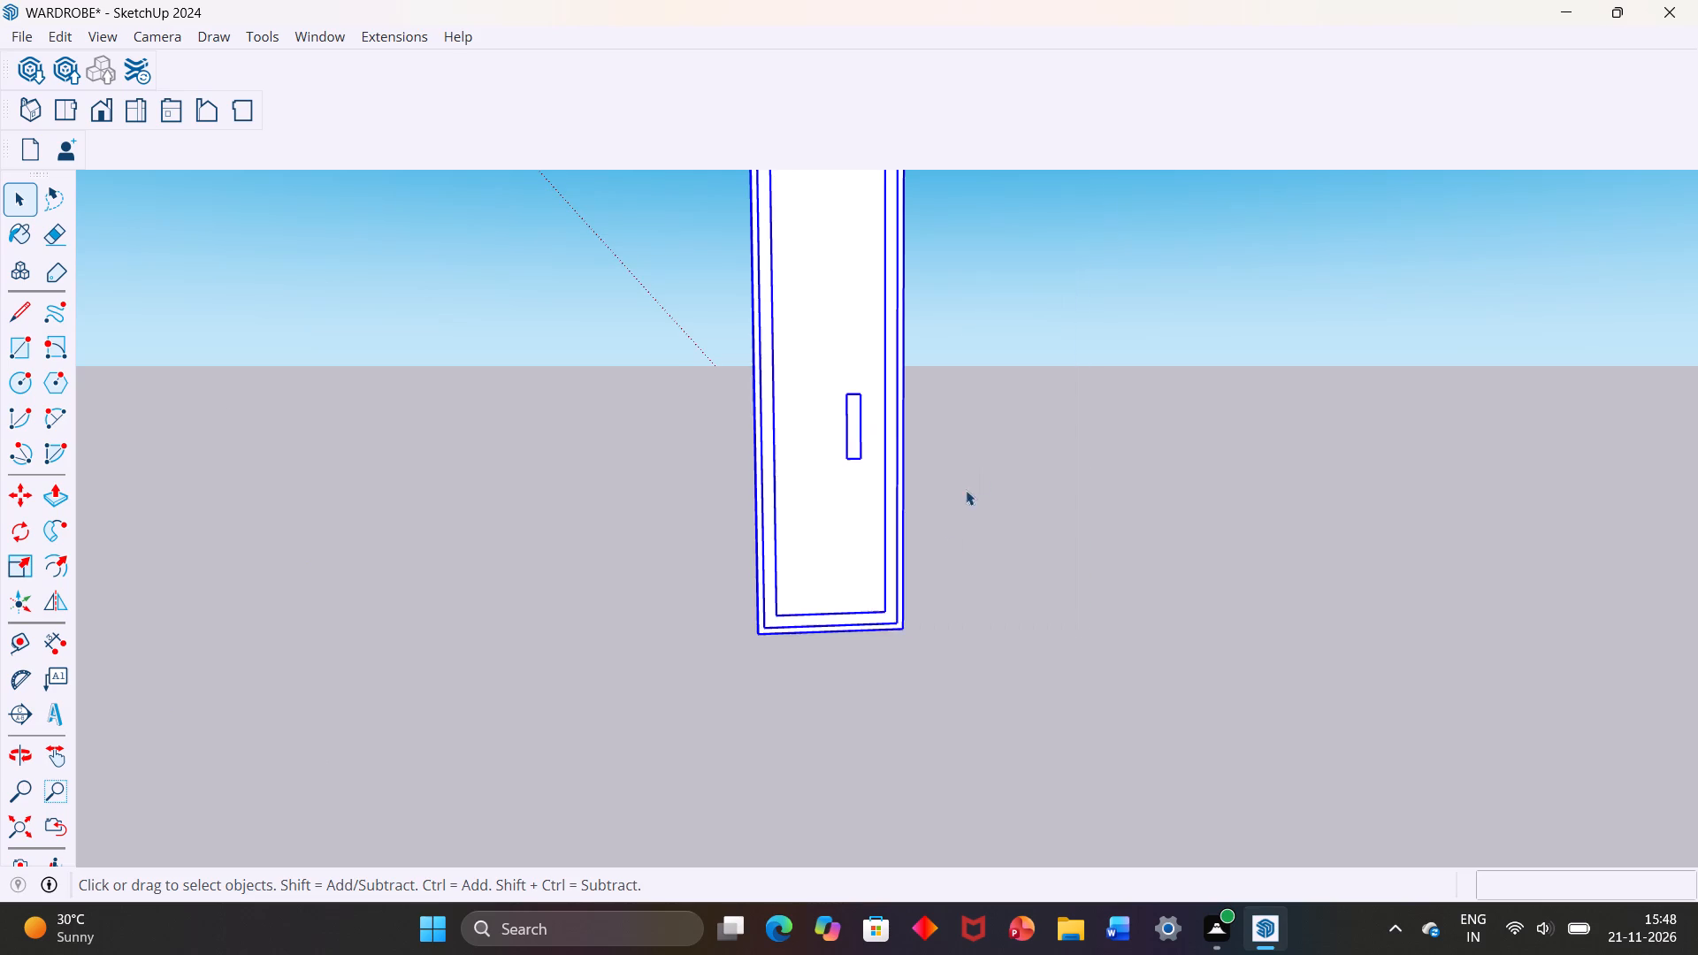
# Copy the door group sideways from its bottom corner so the two doors stand edge to edge.
pyautogui.scroll(-10, 942, 539)
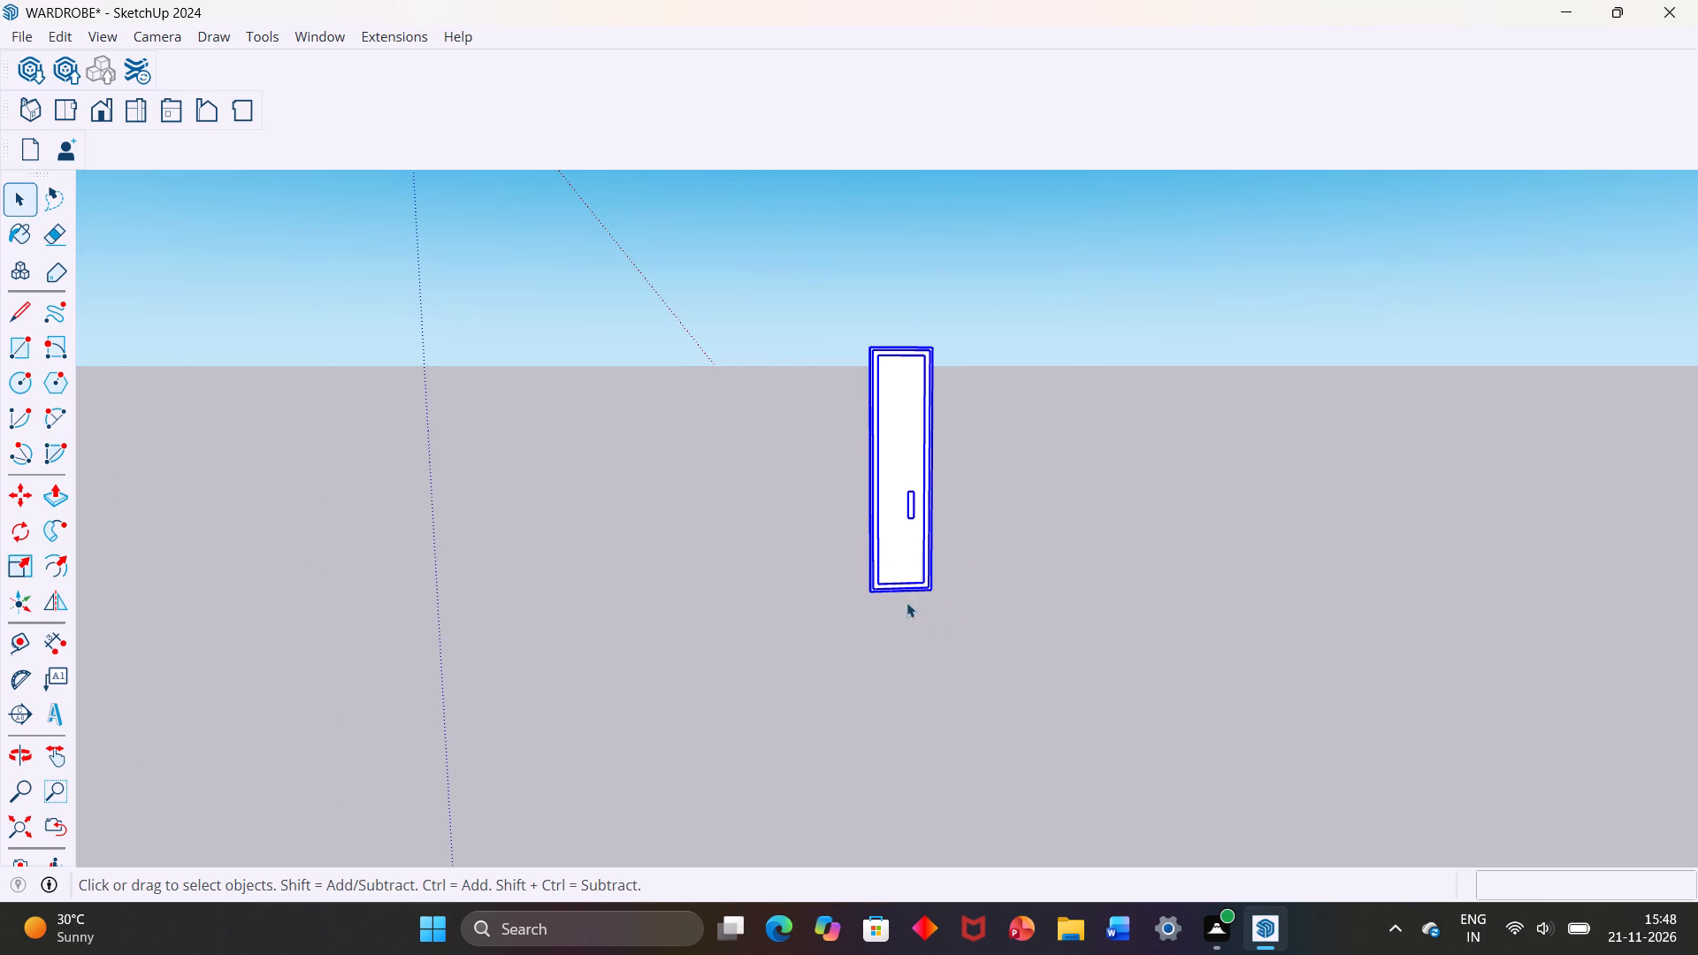
pyautogui.press('m')
pyautogui.scroll(3, 935, 594)
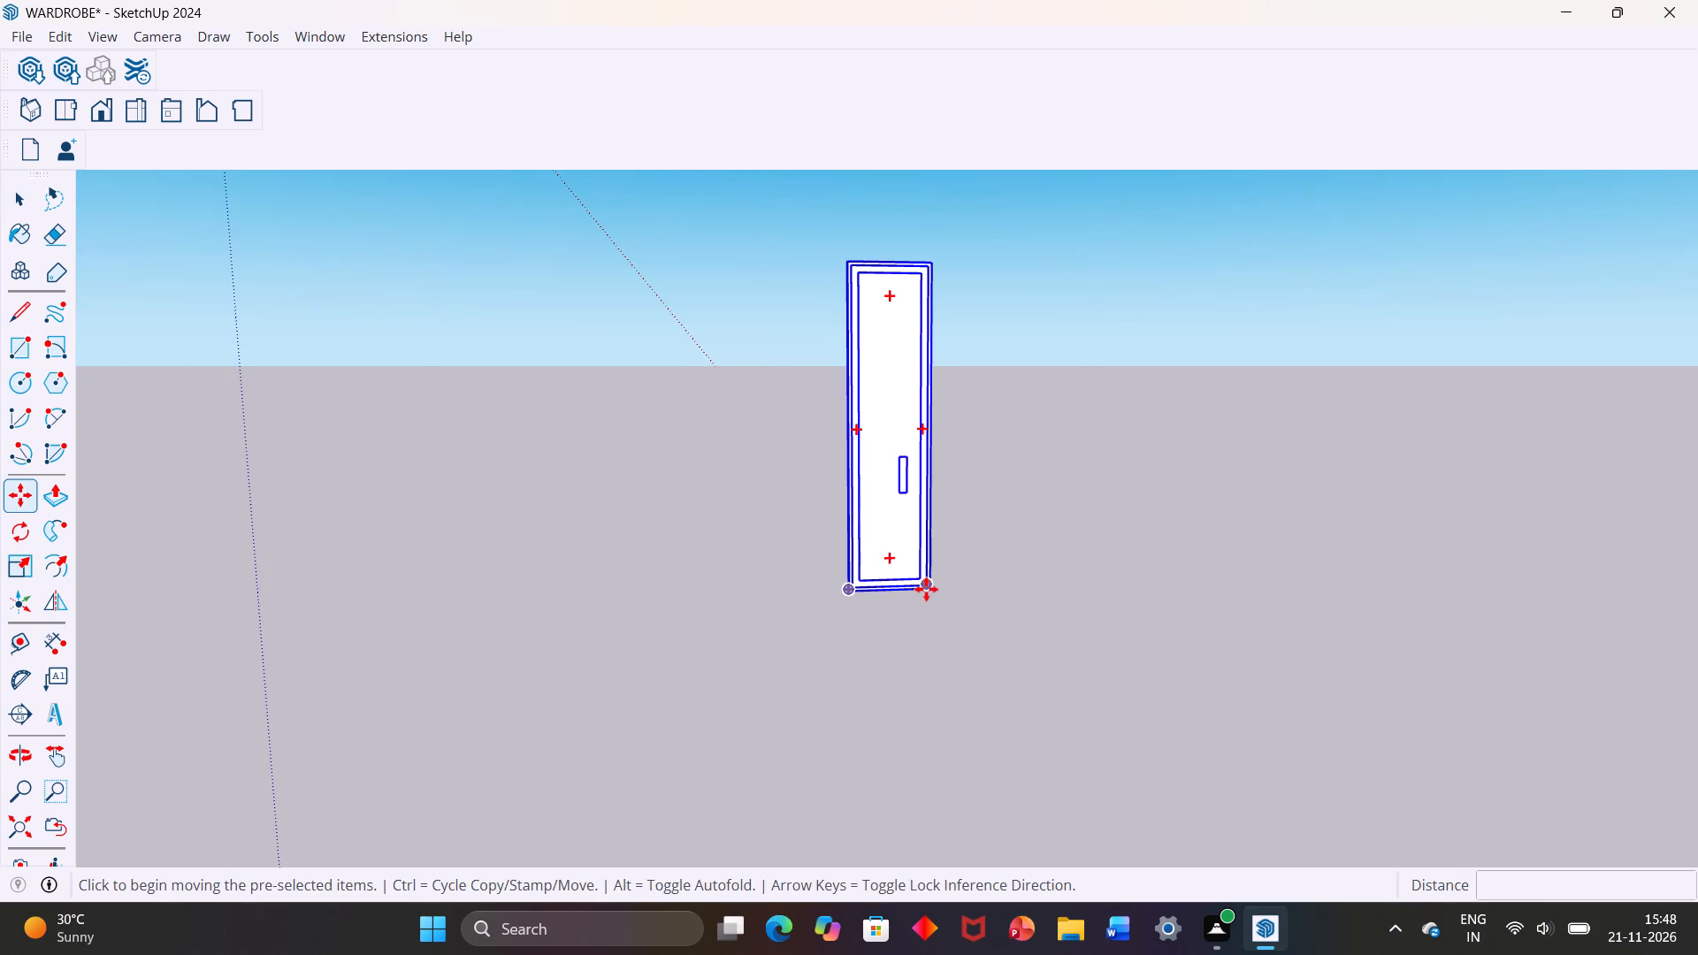
pyautogui.click(933, 590)
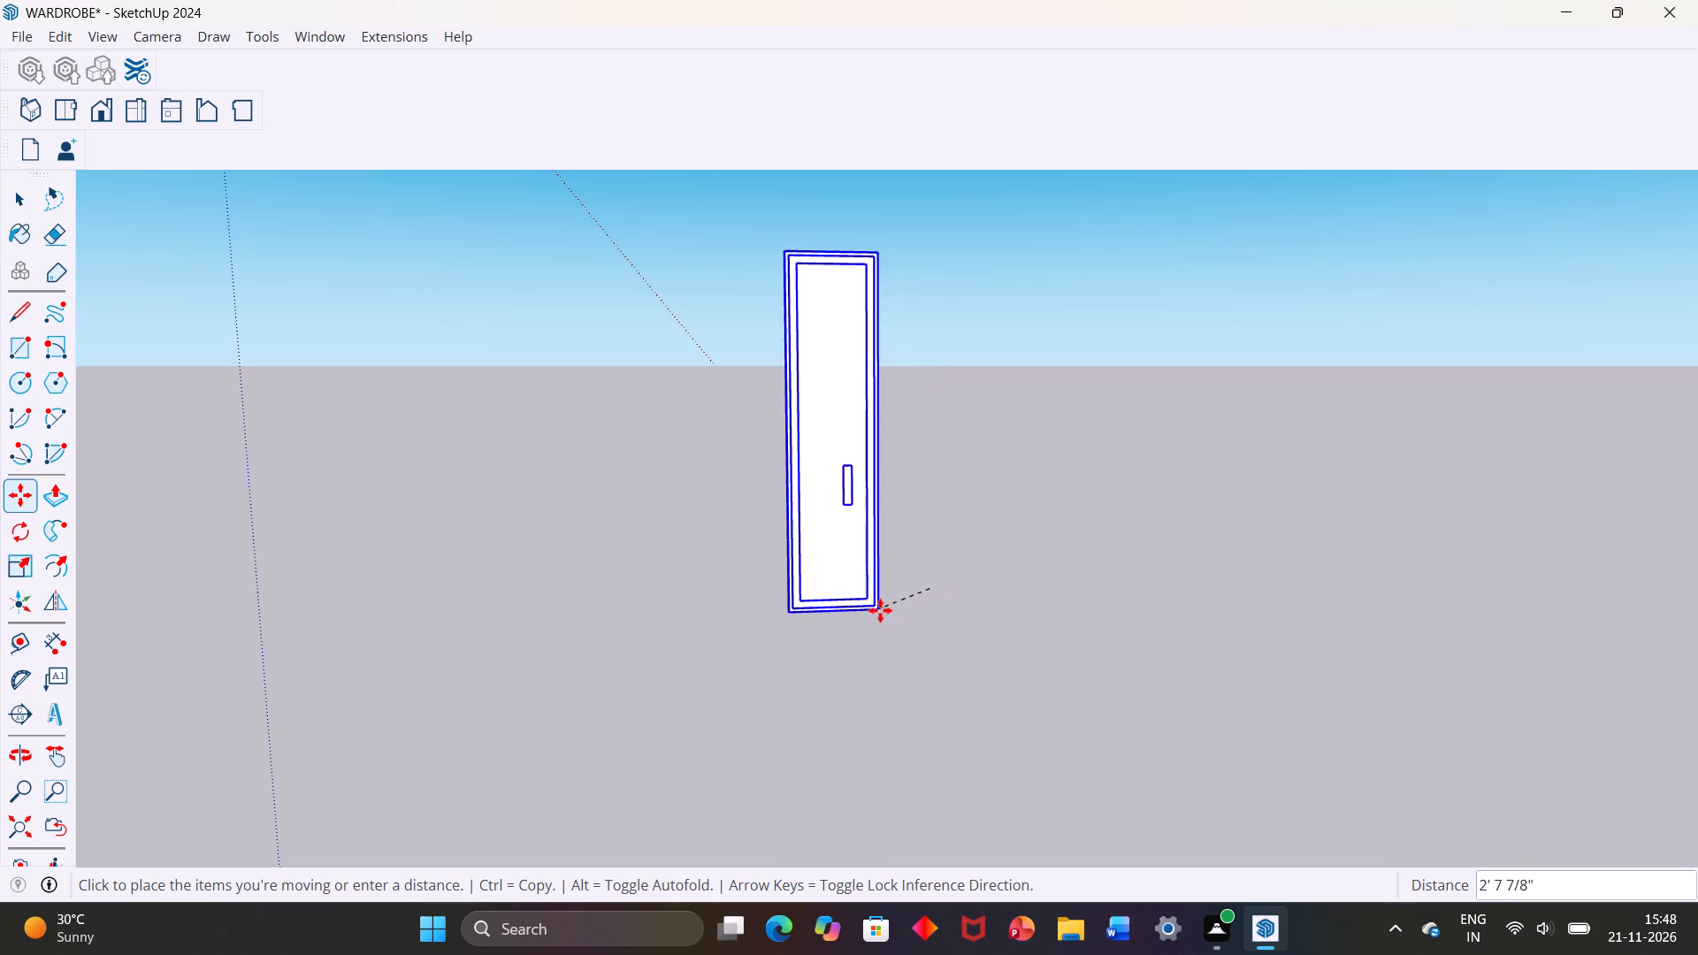
pyautogui.scroll(2, 829, 599)
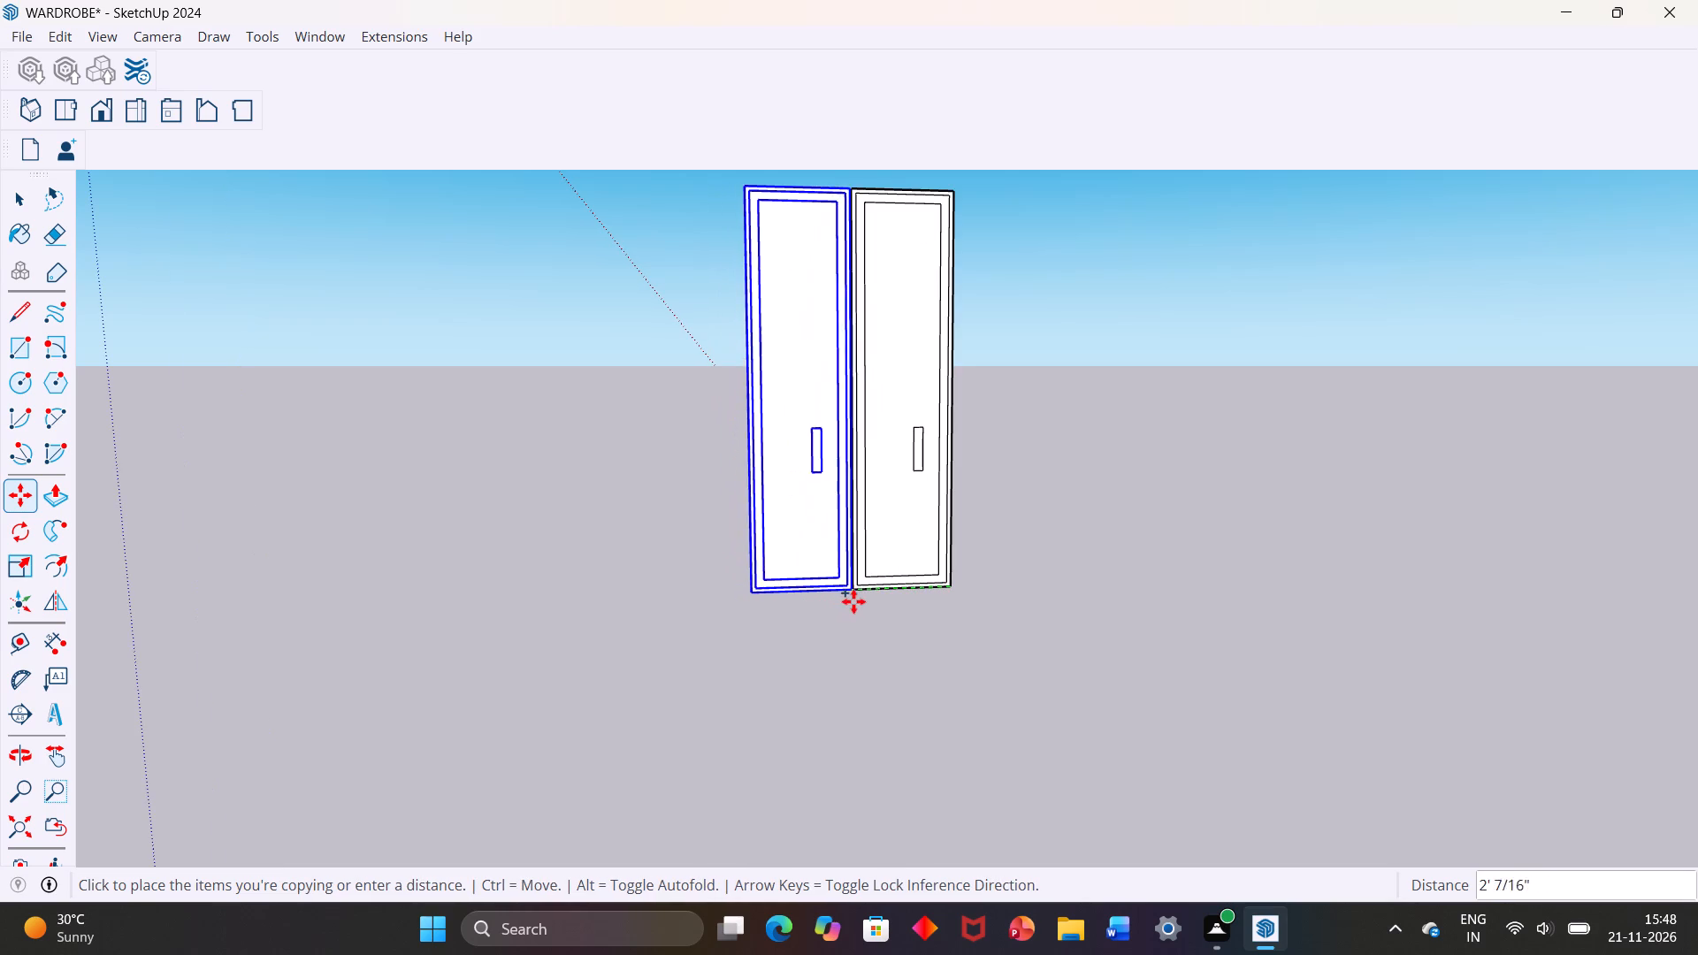
pyautogui.scroll(11, 860, 600)
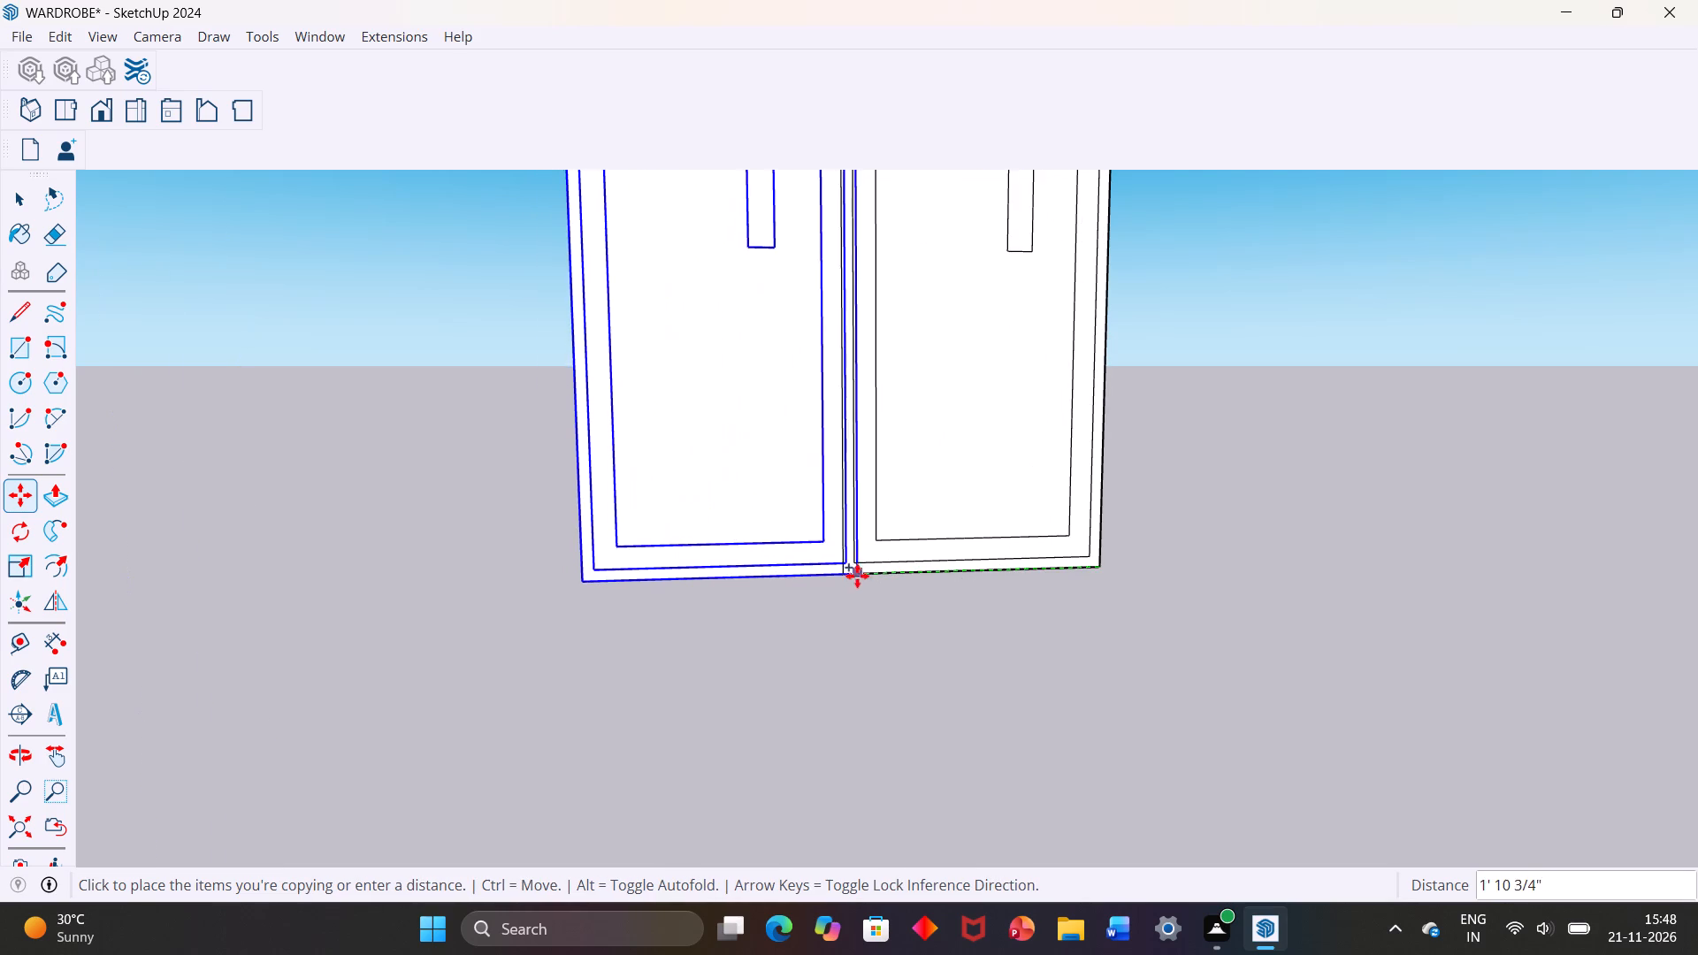
pyautogui.click(851, 577)
pyautogui.scroll(-2, 848, 615)
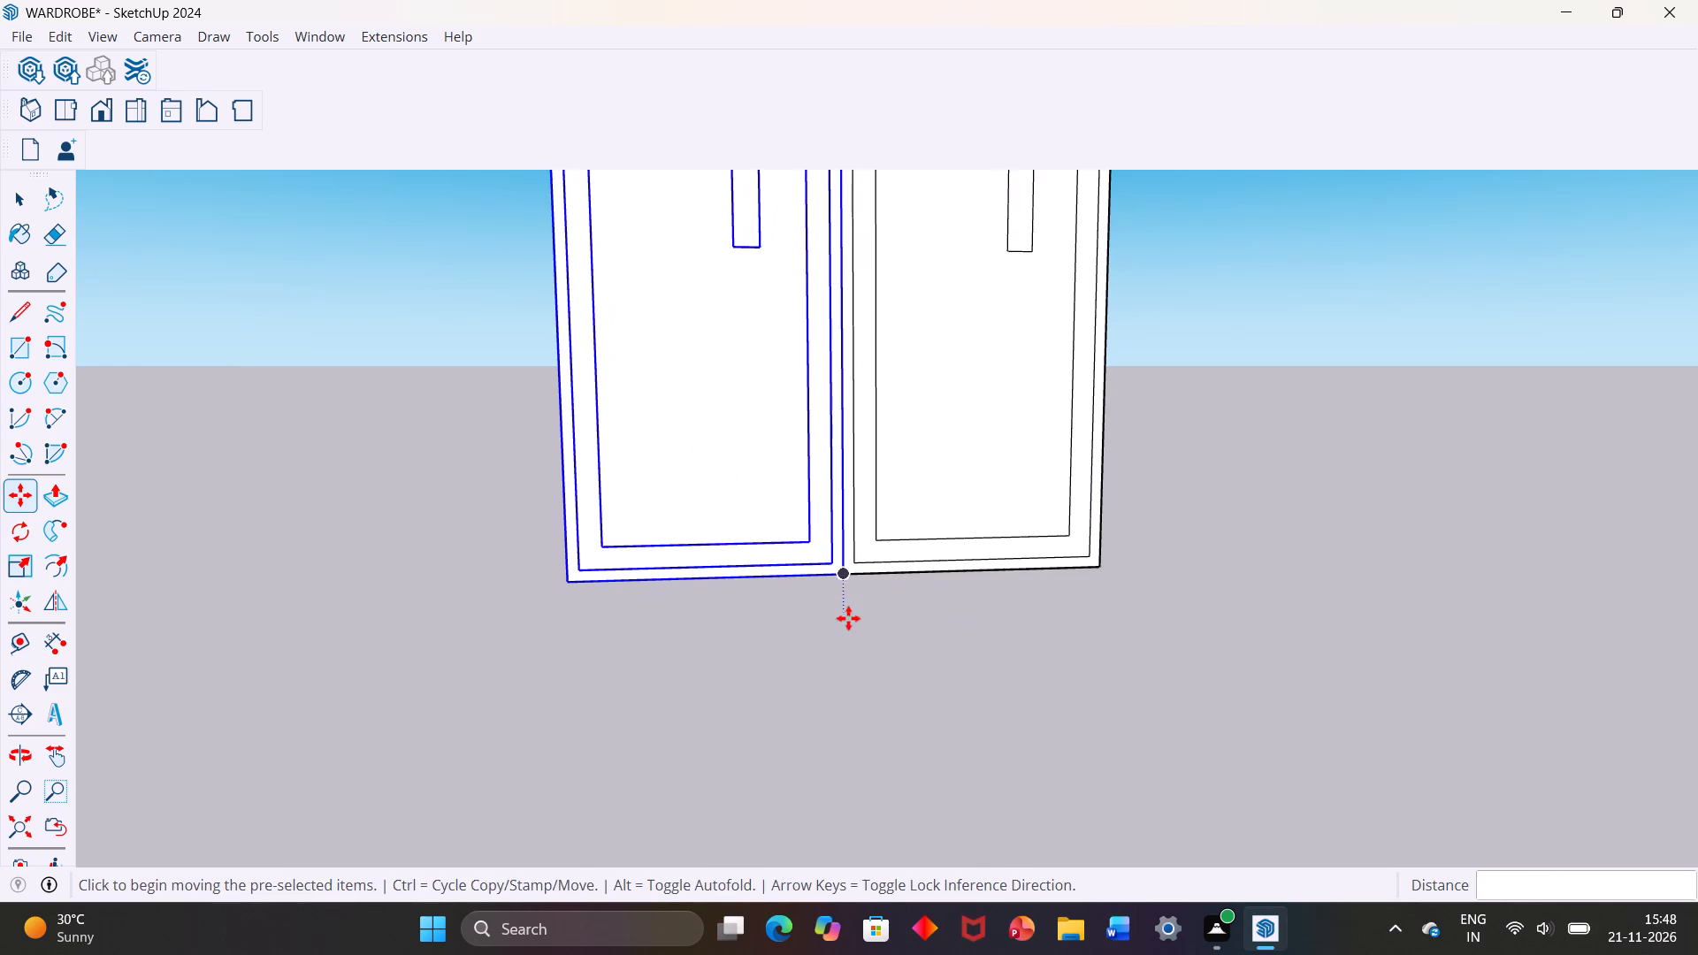
pyautogui.scroll(-8, 848, 618)
pyautogui.press('space')
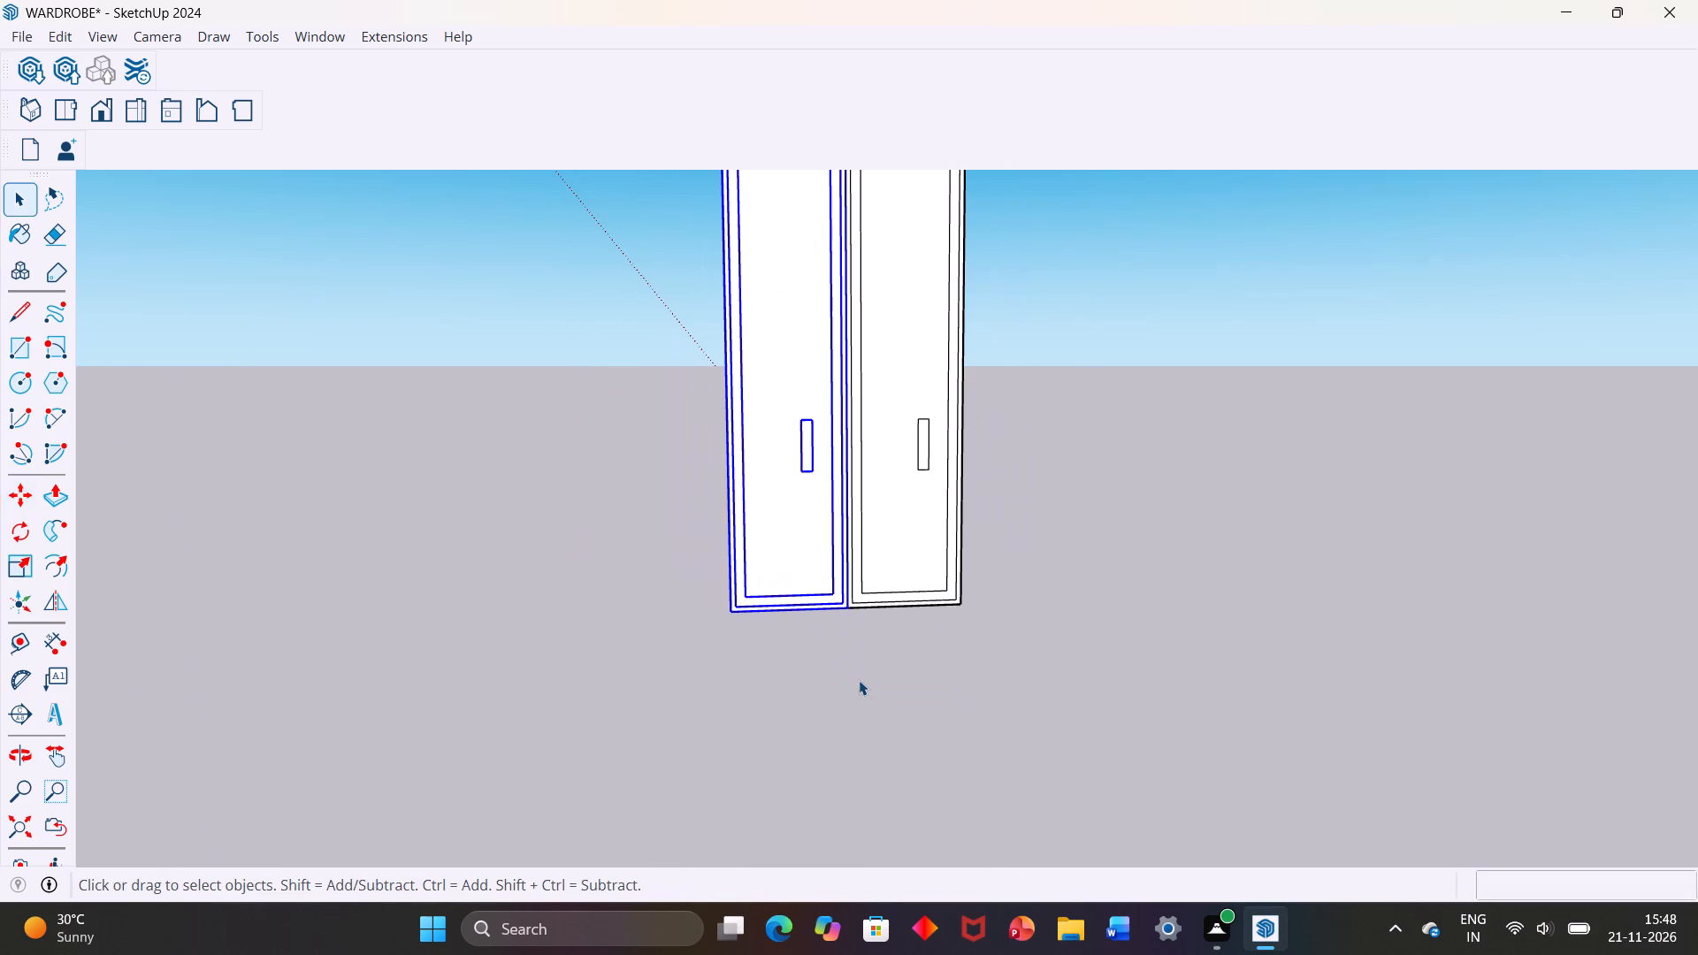
pyautogui.scroll(-4, 859, 680)
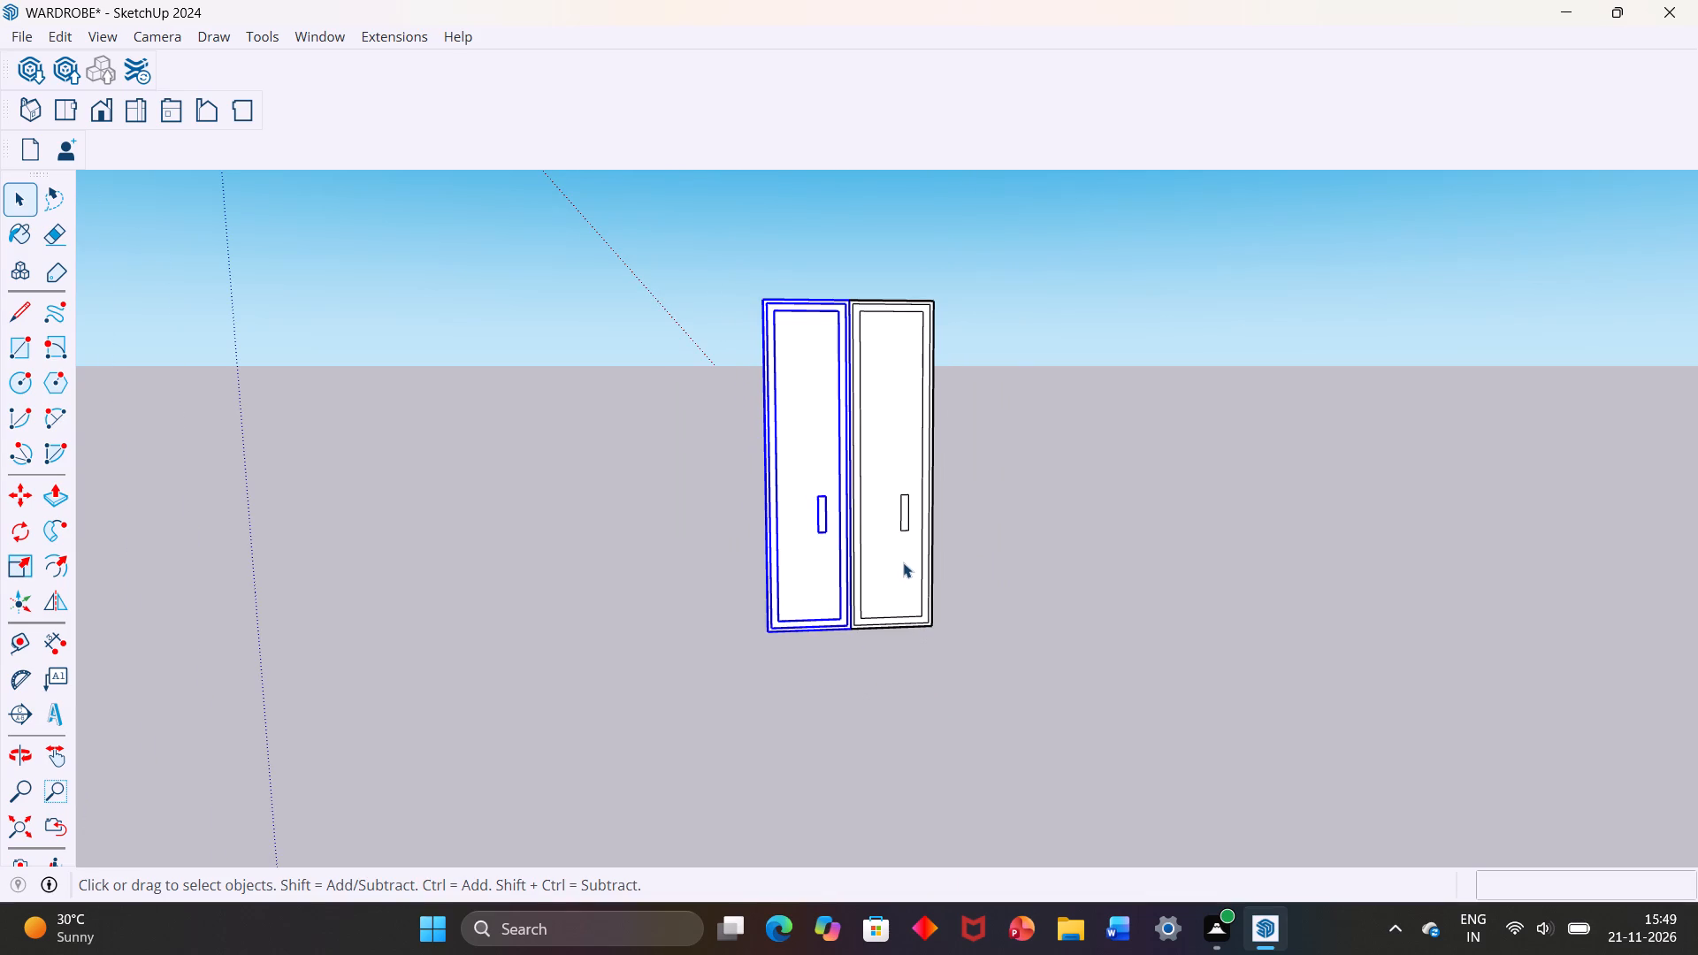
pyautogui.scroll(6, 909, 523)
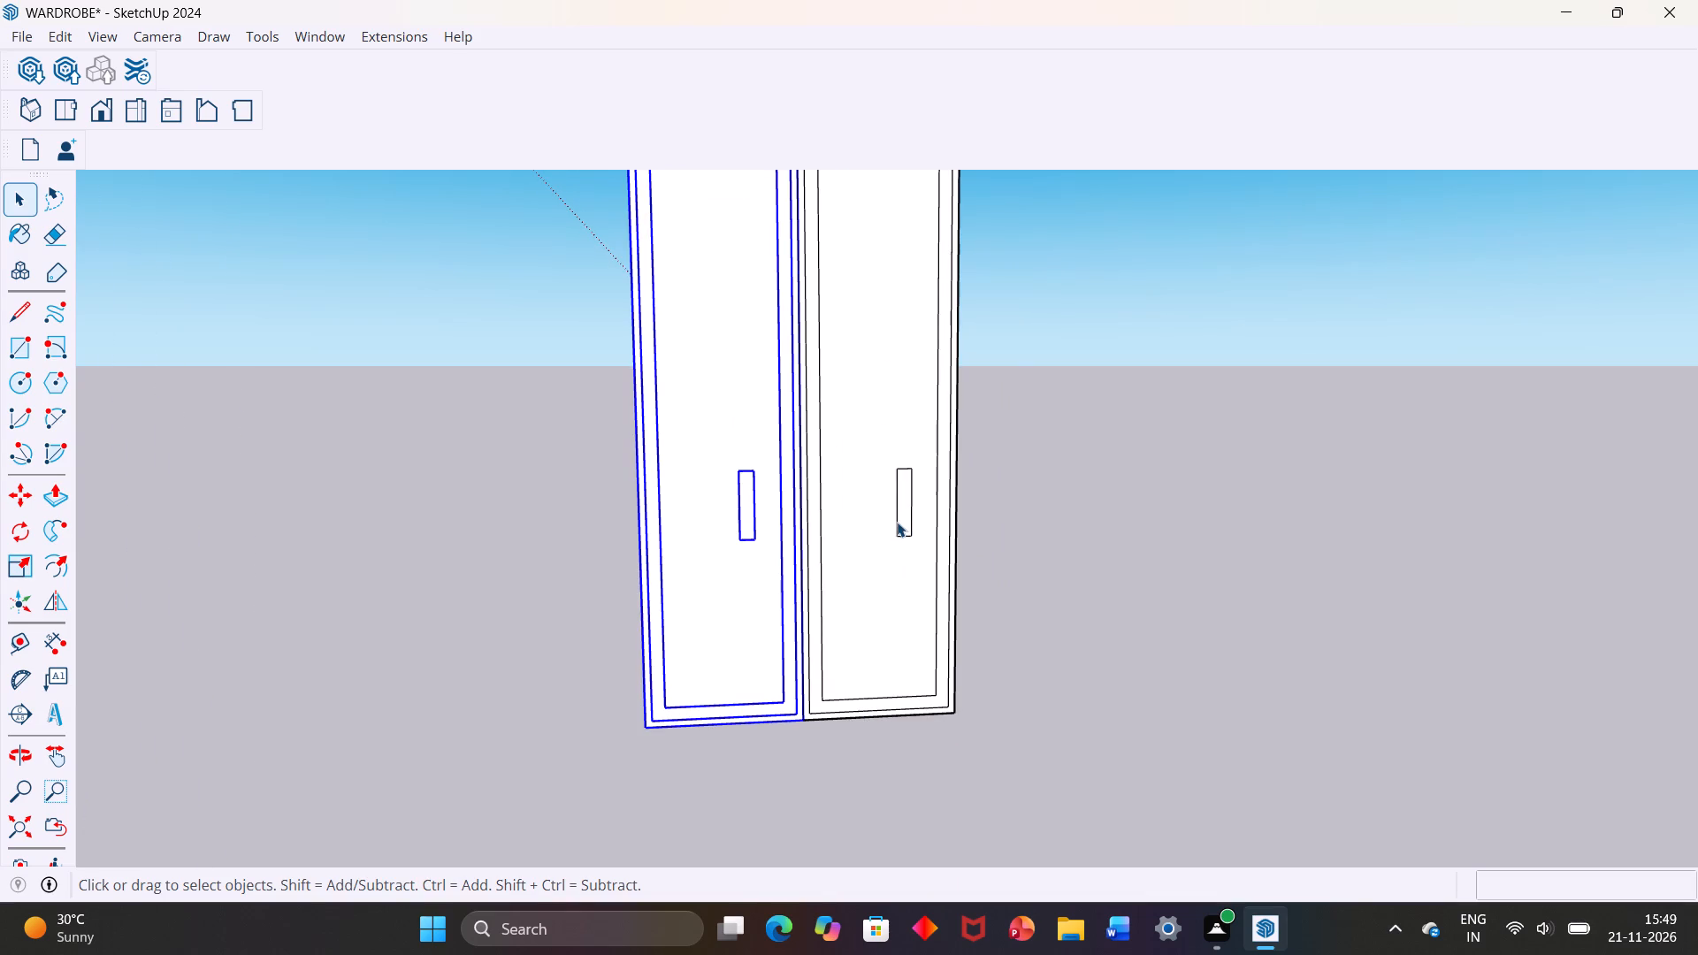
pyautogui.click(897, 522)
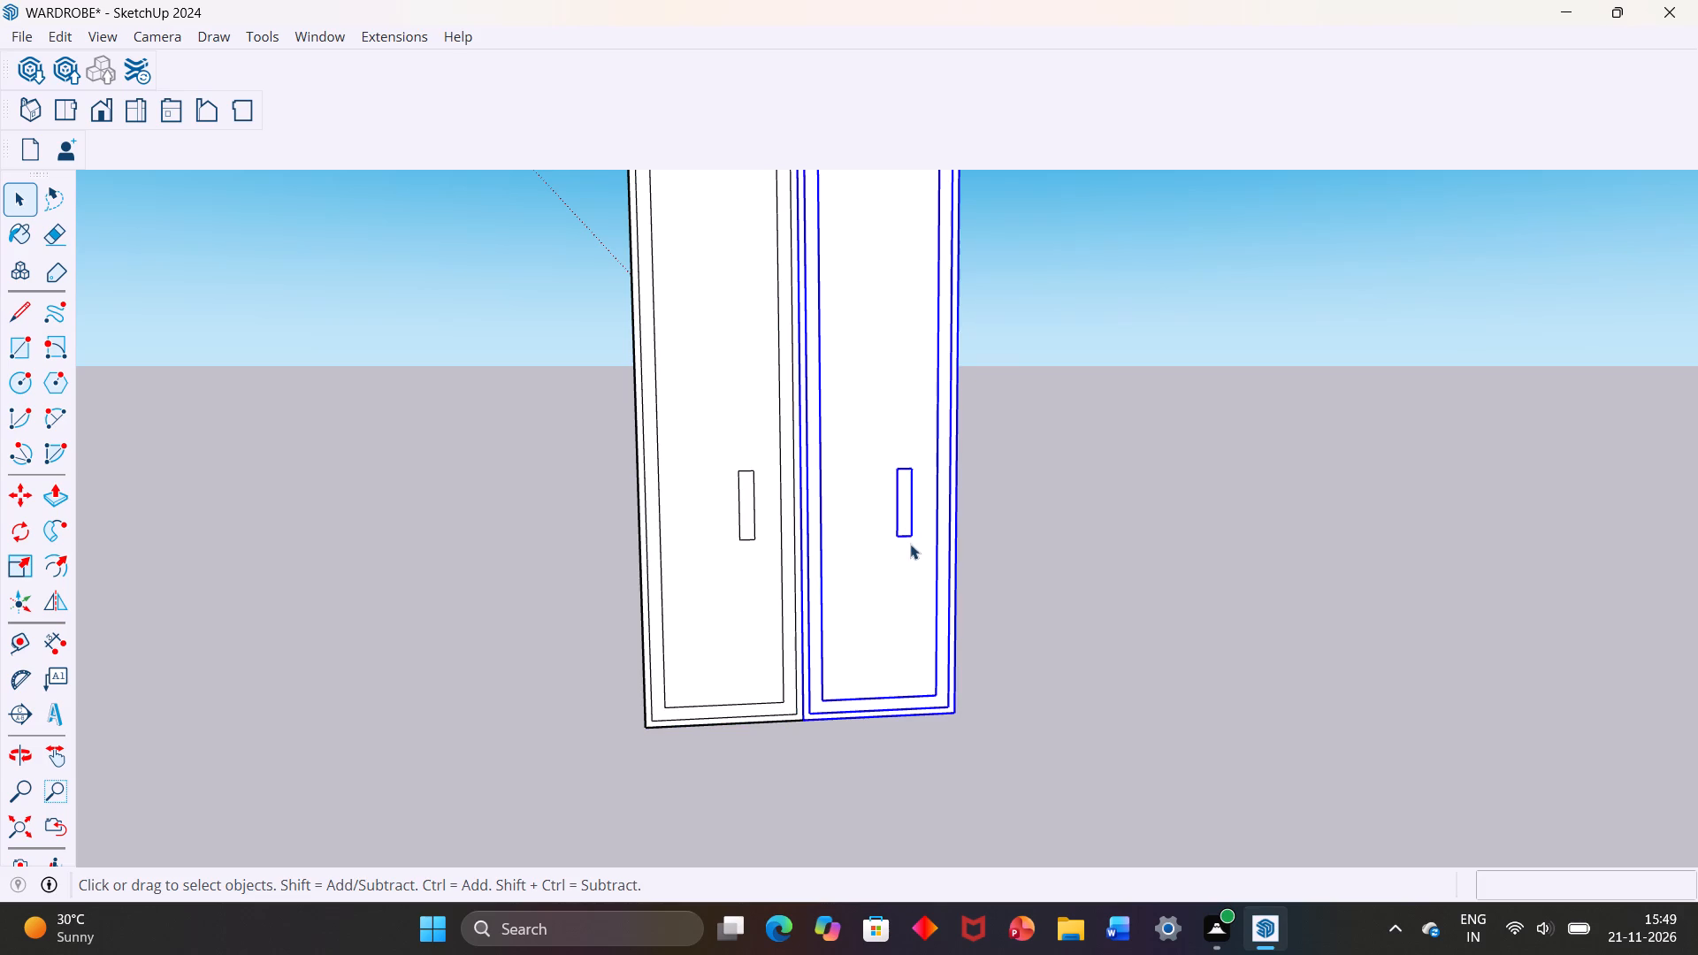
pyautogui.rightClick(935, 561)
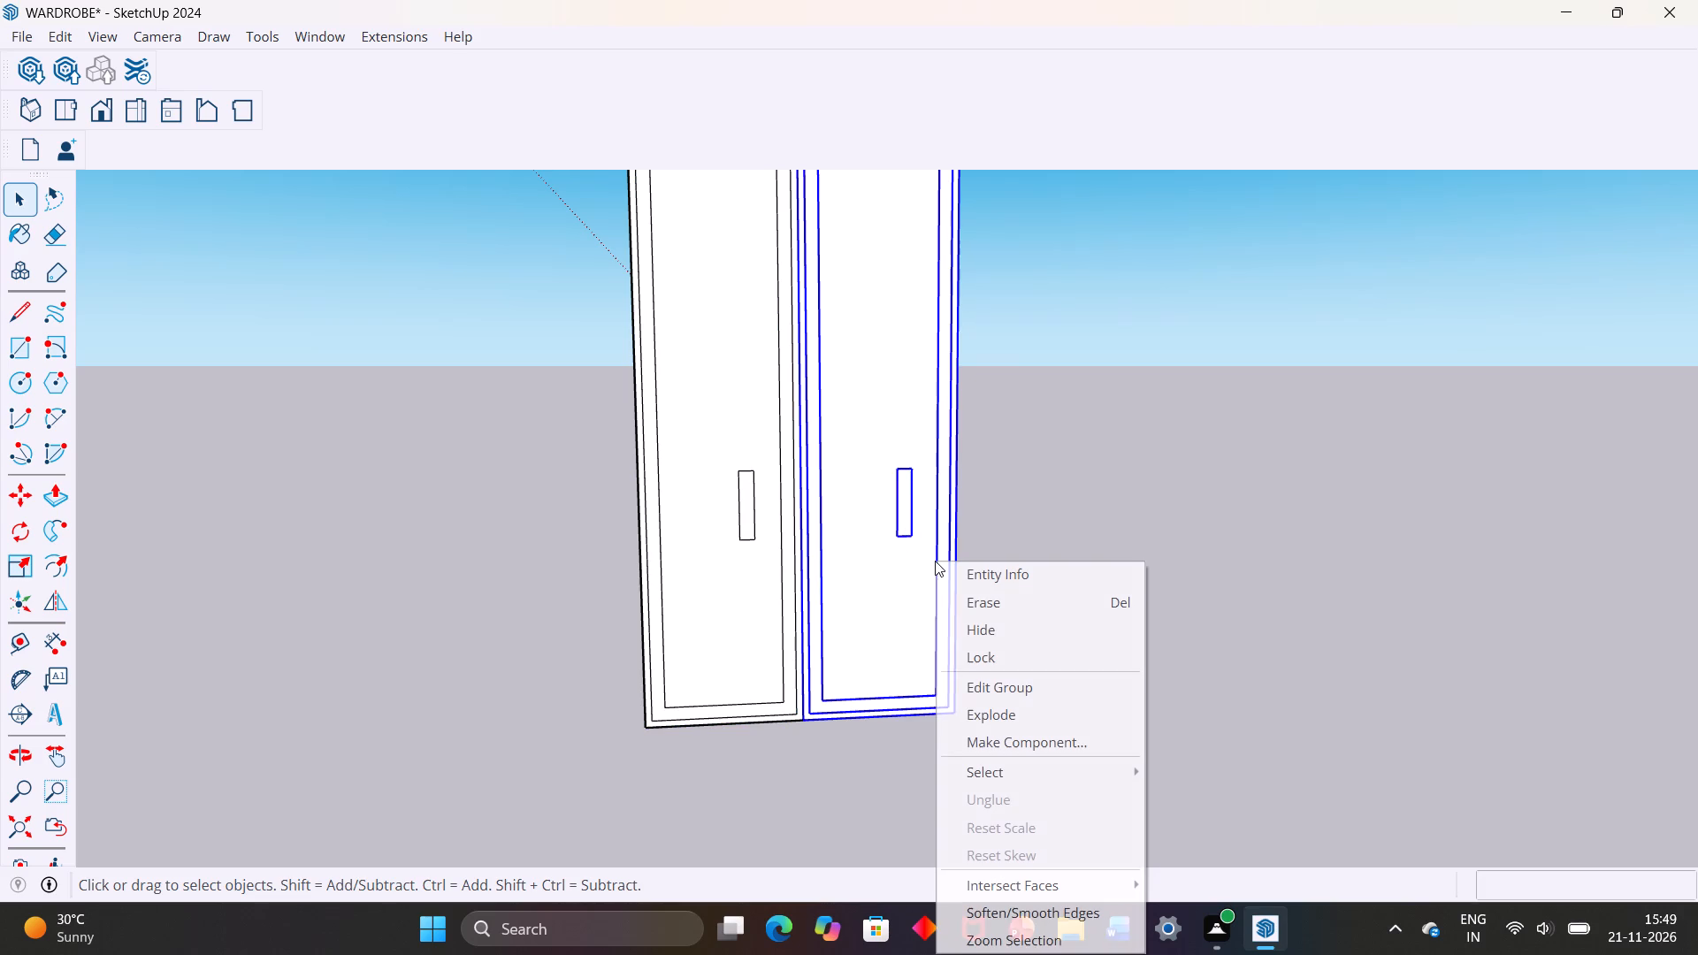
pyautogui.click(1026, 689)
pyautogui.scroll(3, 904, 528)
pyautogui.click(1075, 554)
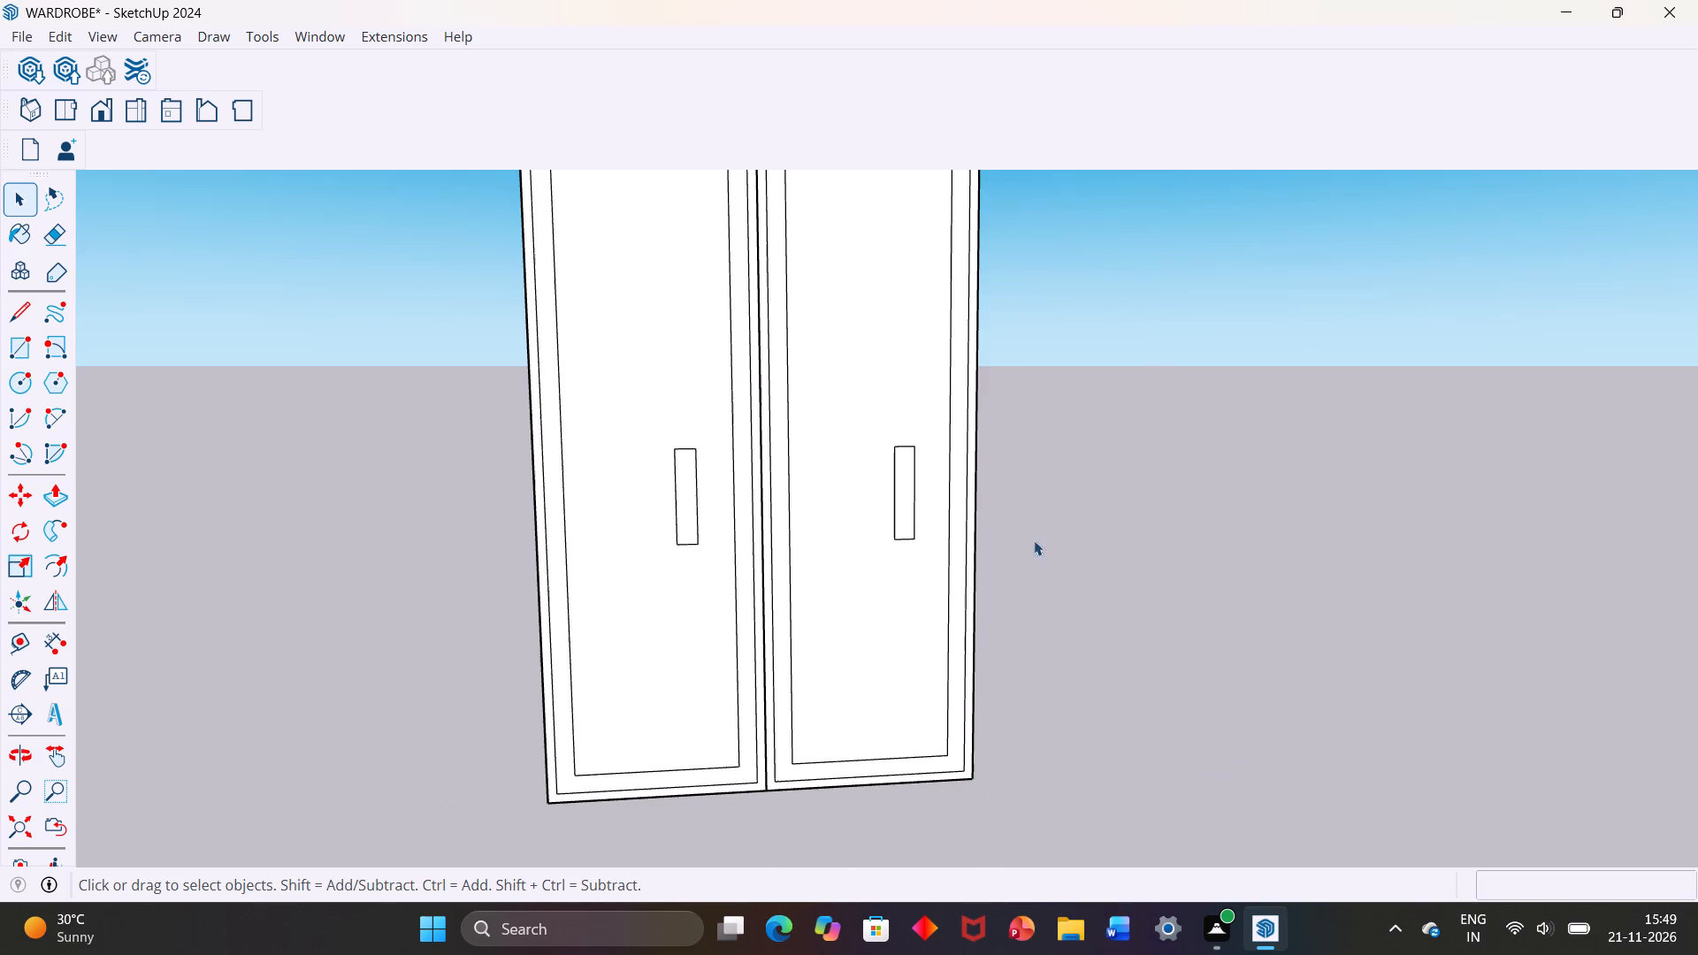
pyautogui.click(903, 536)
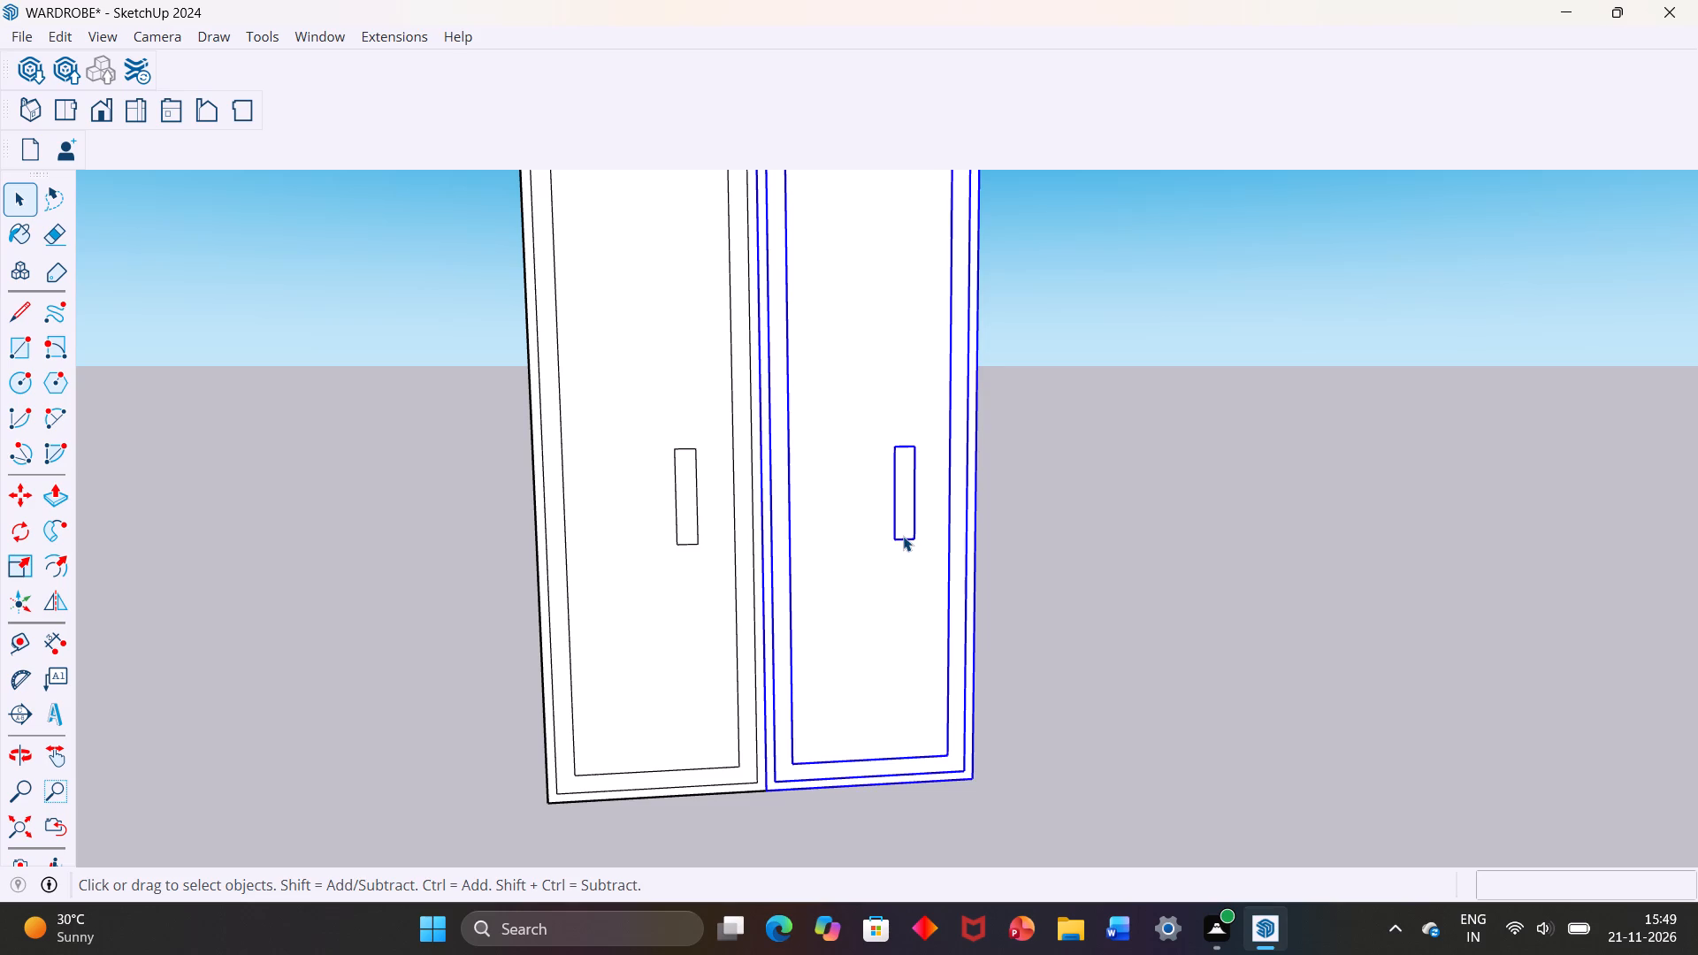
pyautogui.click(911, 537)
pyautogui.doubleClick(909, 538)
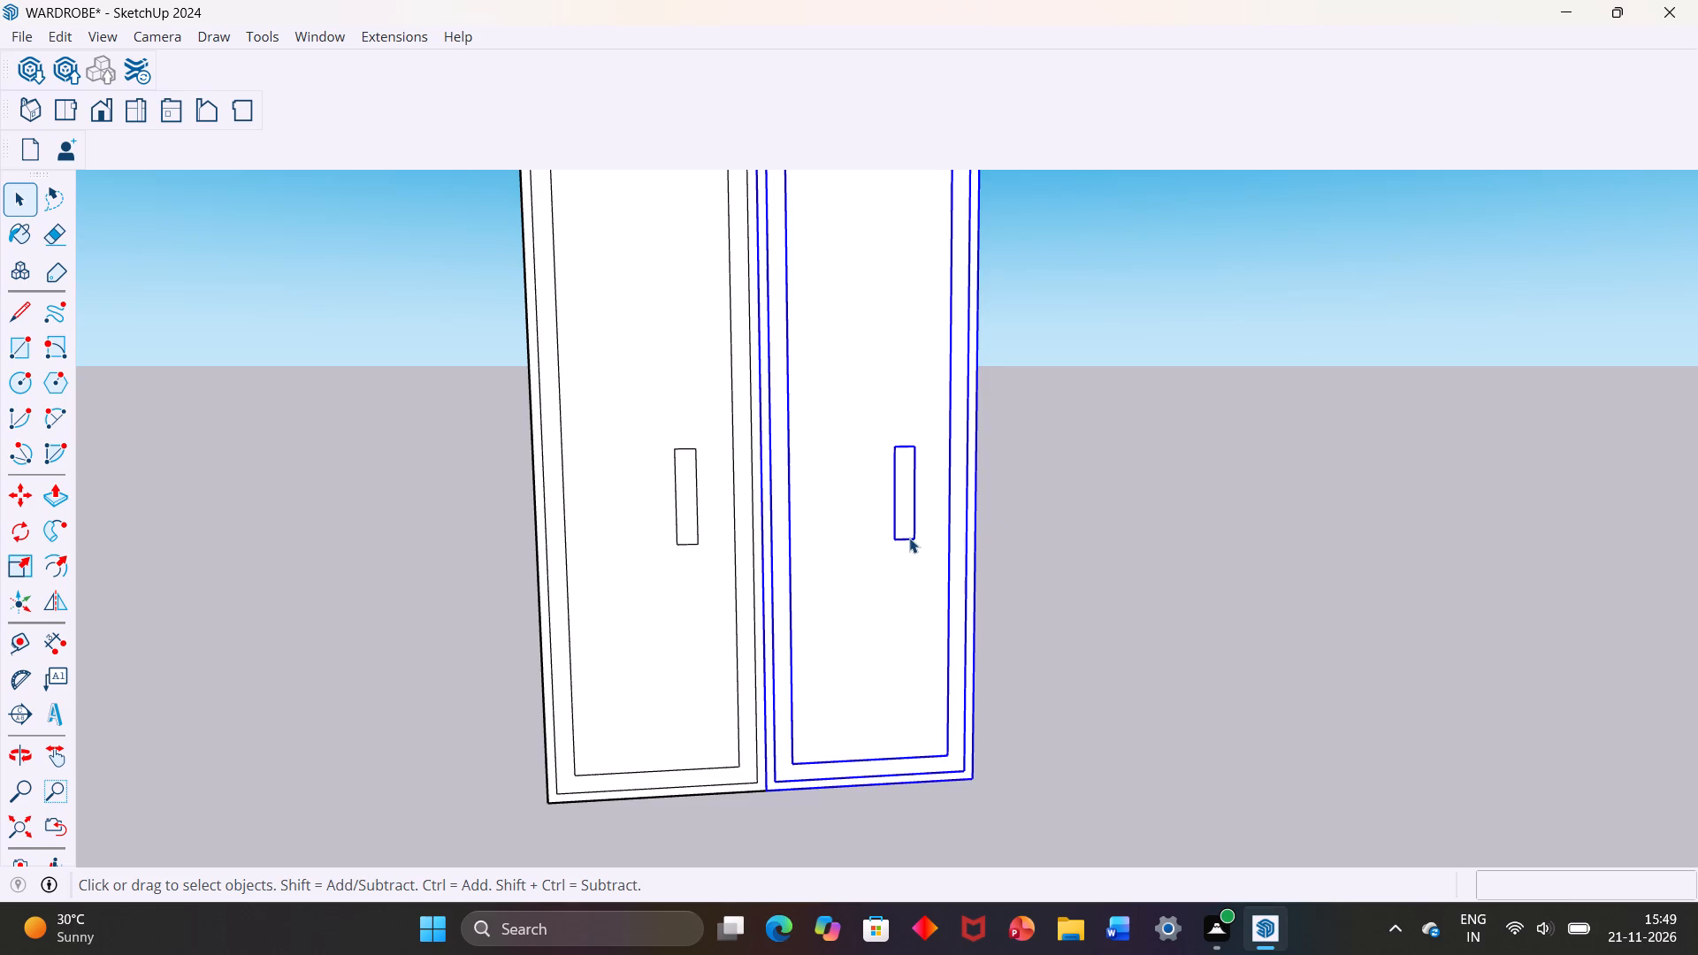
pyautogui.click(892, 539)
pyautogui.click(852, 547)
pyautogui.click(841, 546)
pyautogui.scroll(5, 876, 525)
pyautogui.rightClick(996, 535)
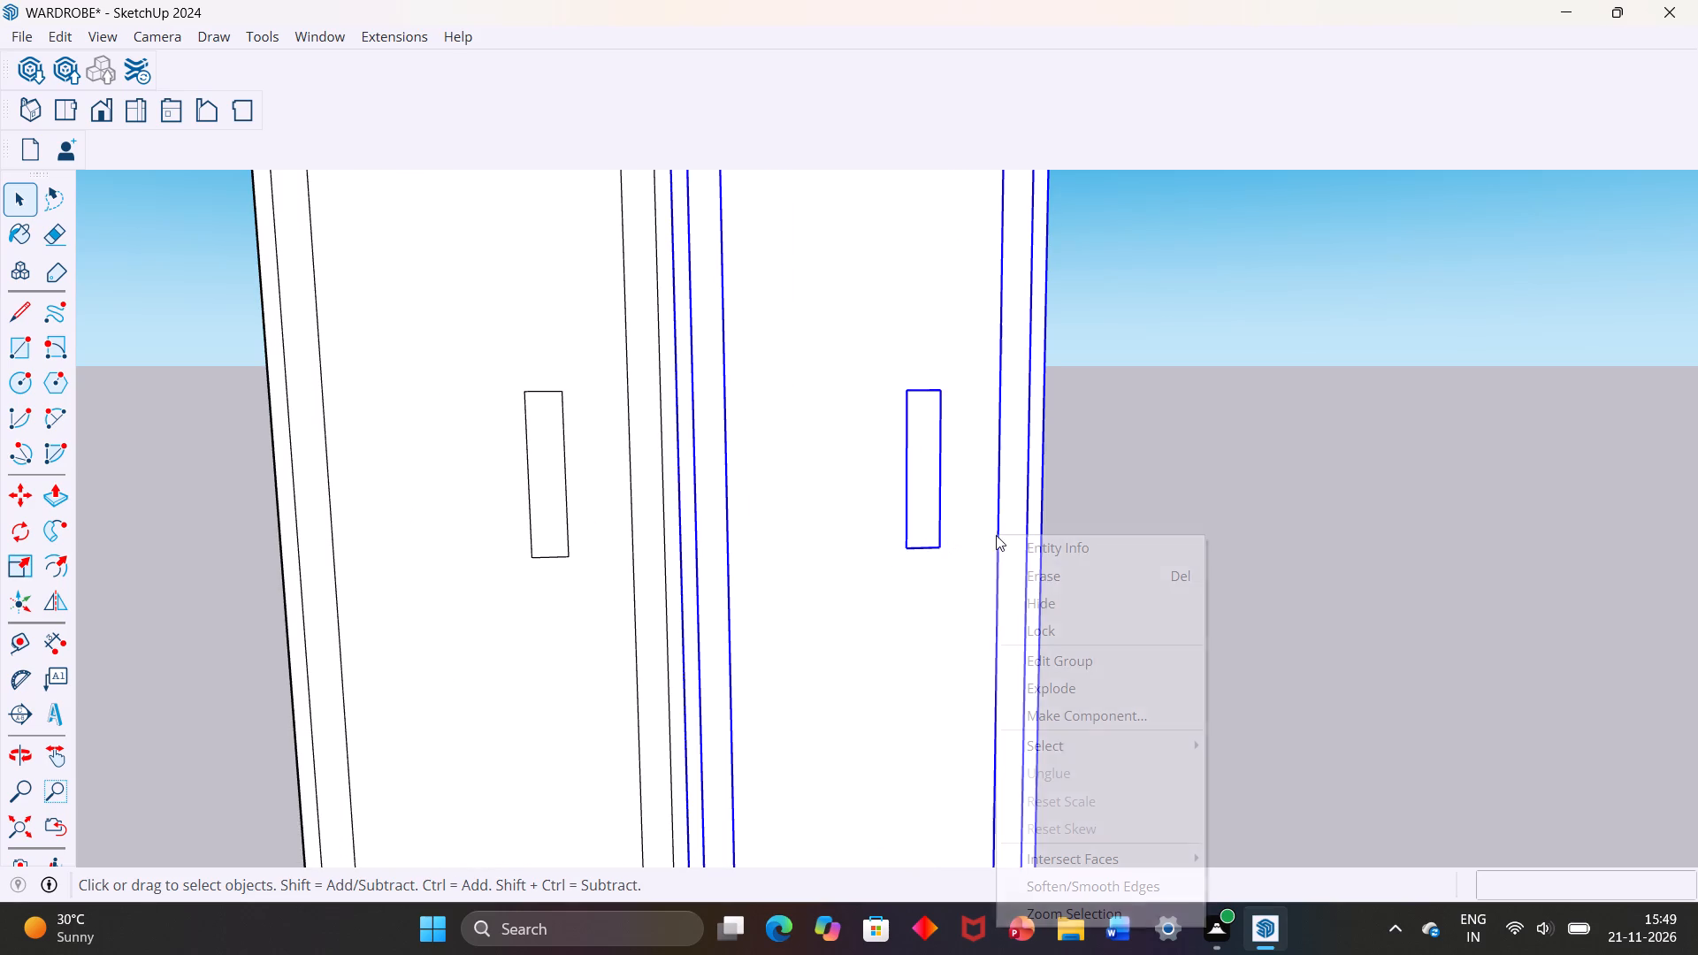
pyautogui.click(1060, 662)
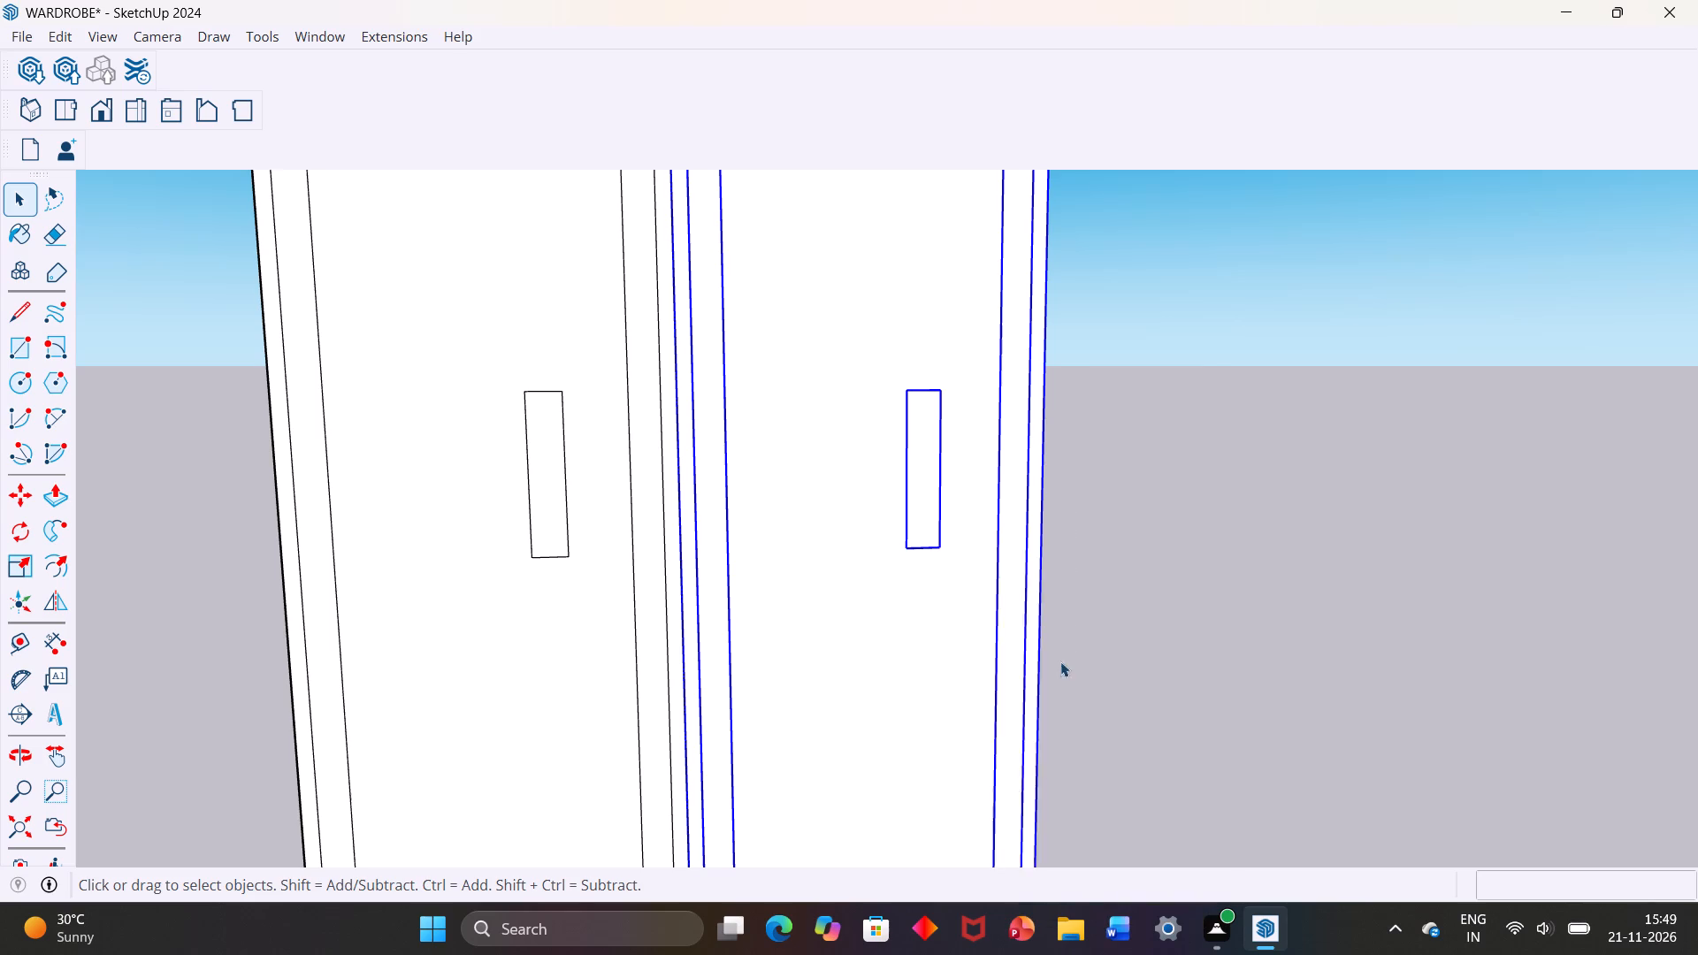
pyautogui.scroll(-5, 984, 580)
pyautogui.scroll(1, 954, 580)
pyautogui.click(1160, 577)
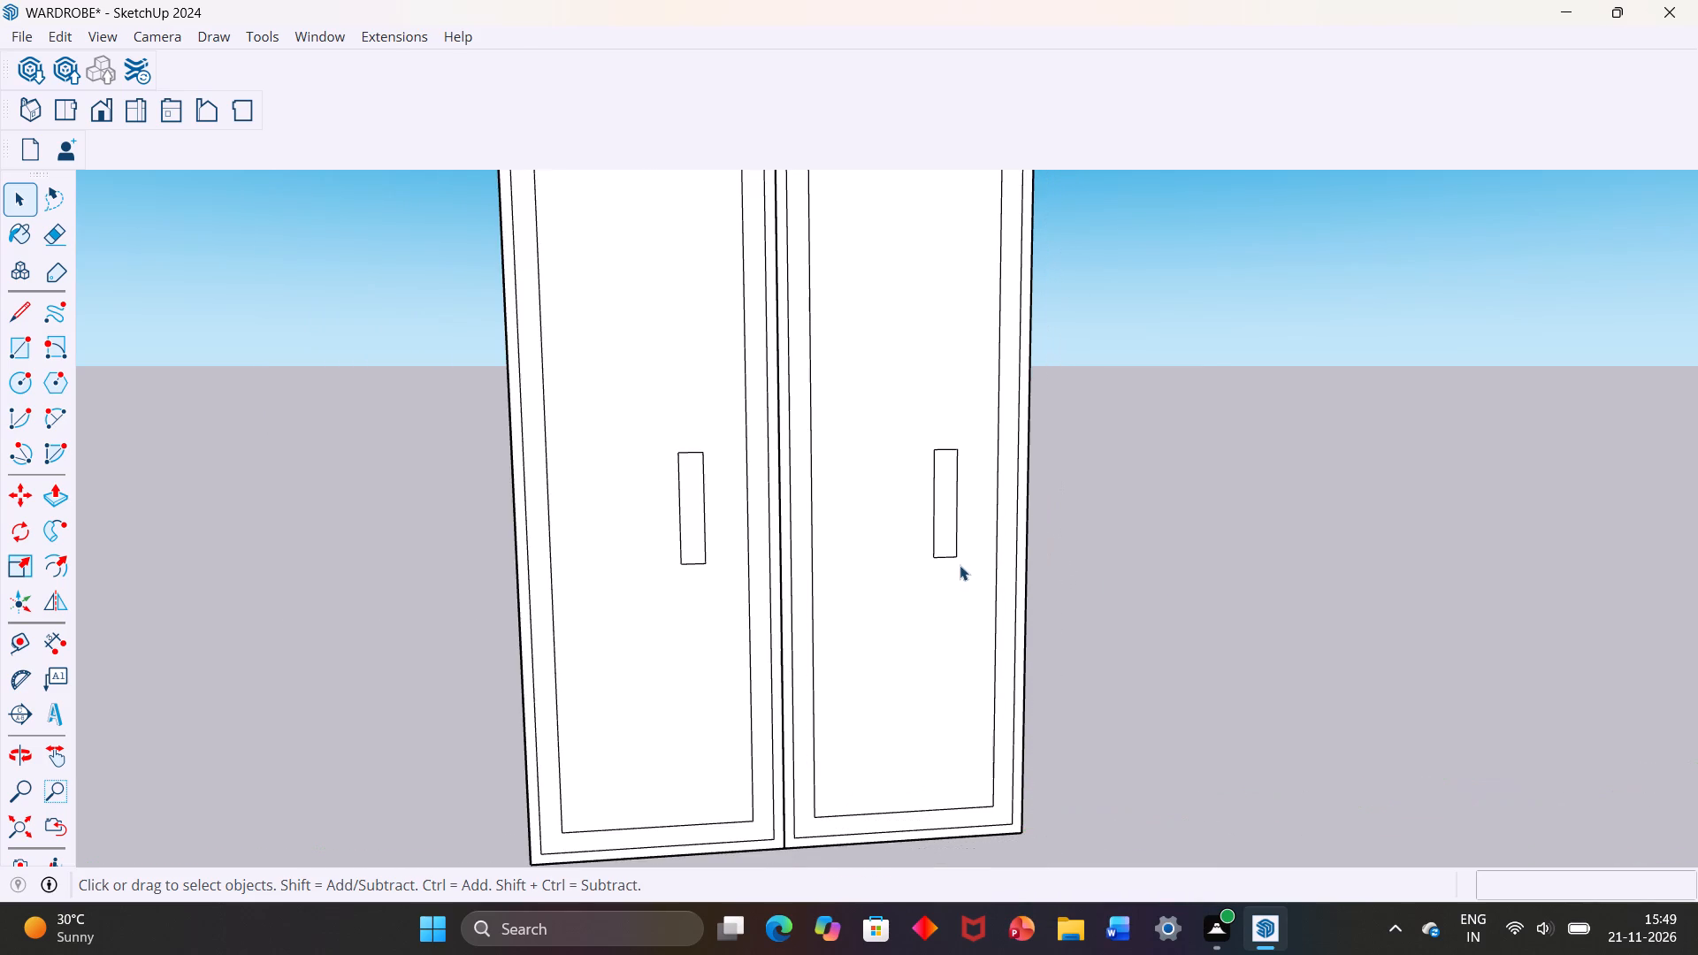
# Inside the original door's group, copy the four handle outline edges 11 11/16" along the green axis to the inner frame edge beside the other door.
pyautogui.scroll(4, 957, 564)
pyautogui.click(943, 554)
pyautogui.doubleClick(940, 554)
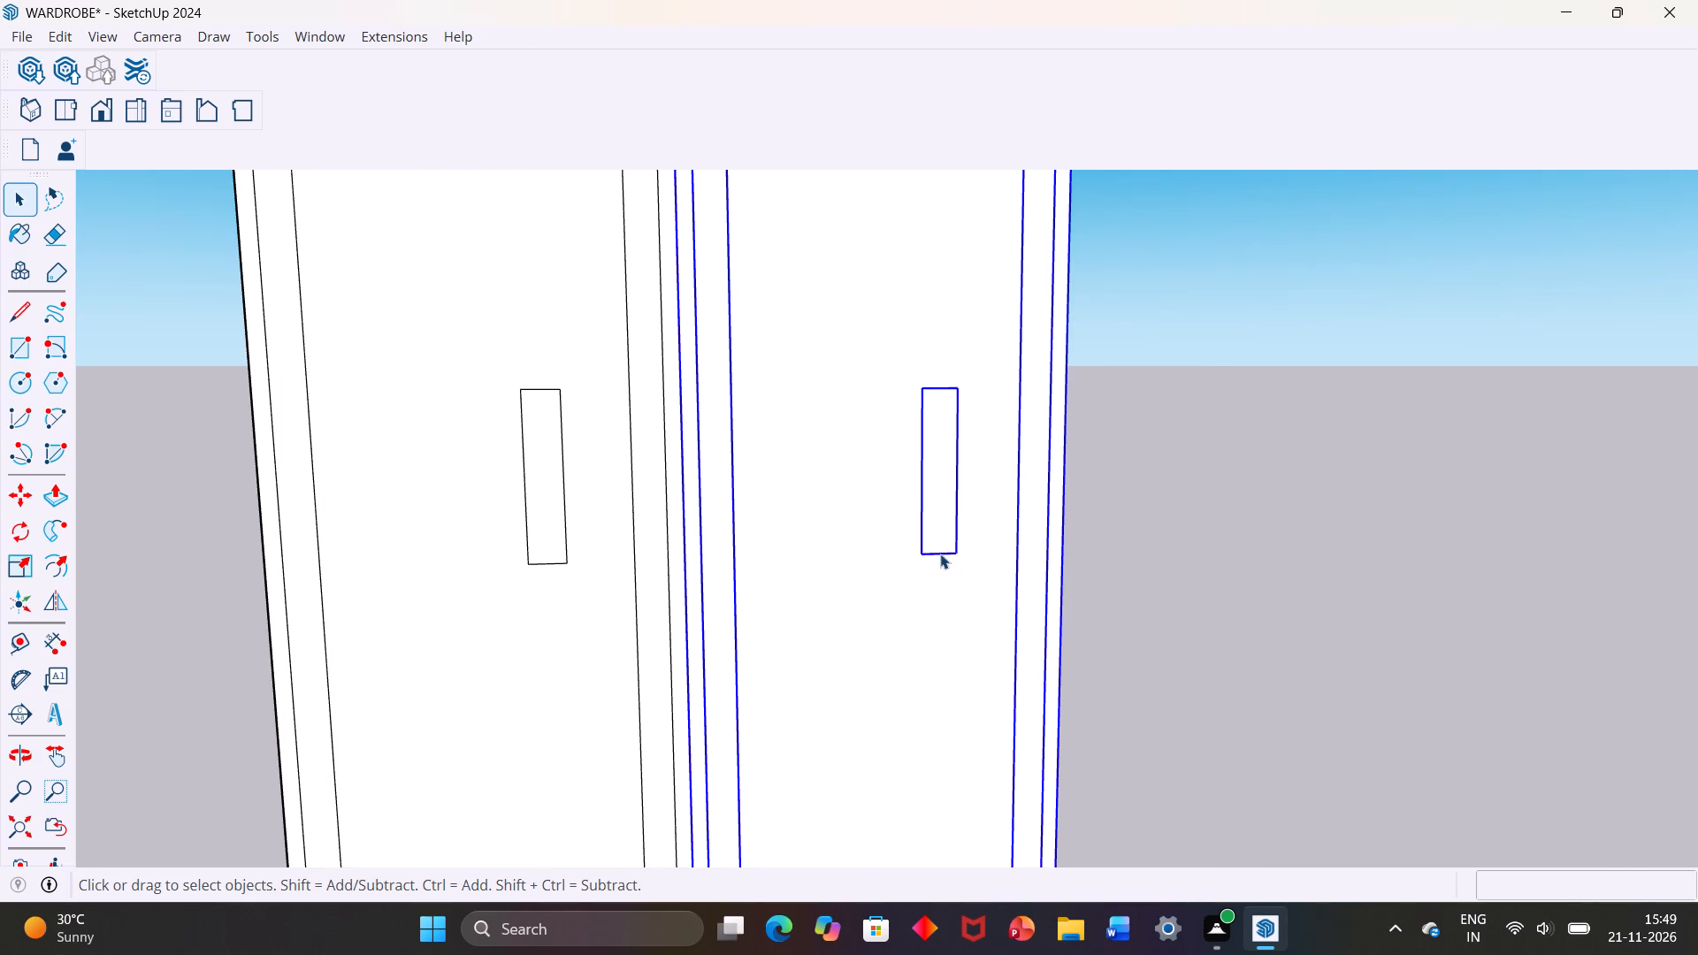
pyautogui.click(940, 554)
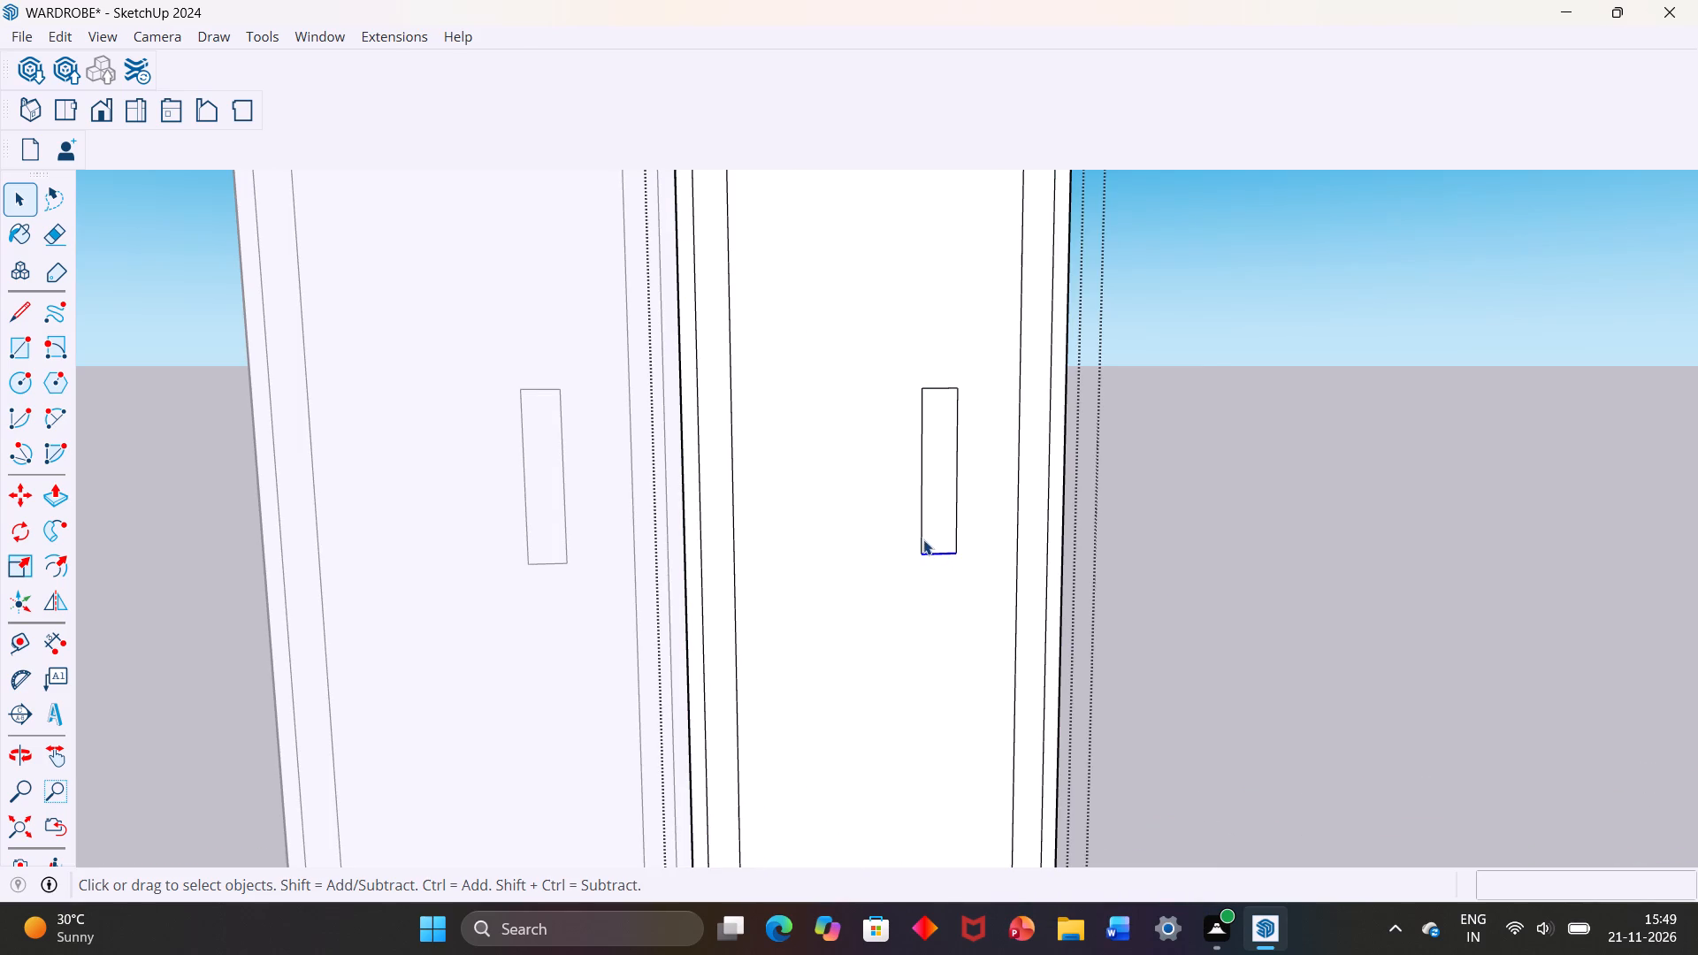
pyautogui.keyDown('ctrl'); pyautogui.click(922, 493); pyautogui.keyUp('ctrl')
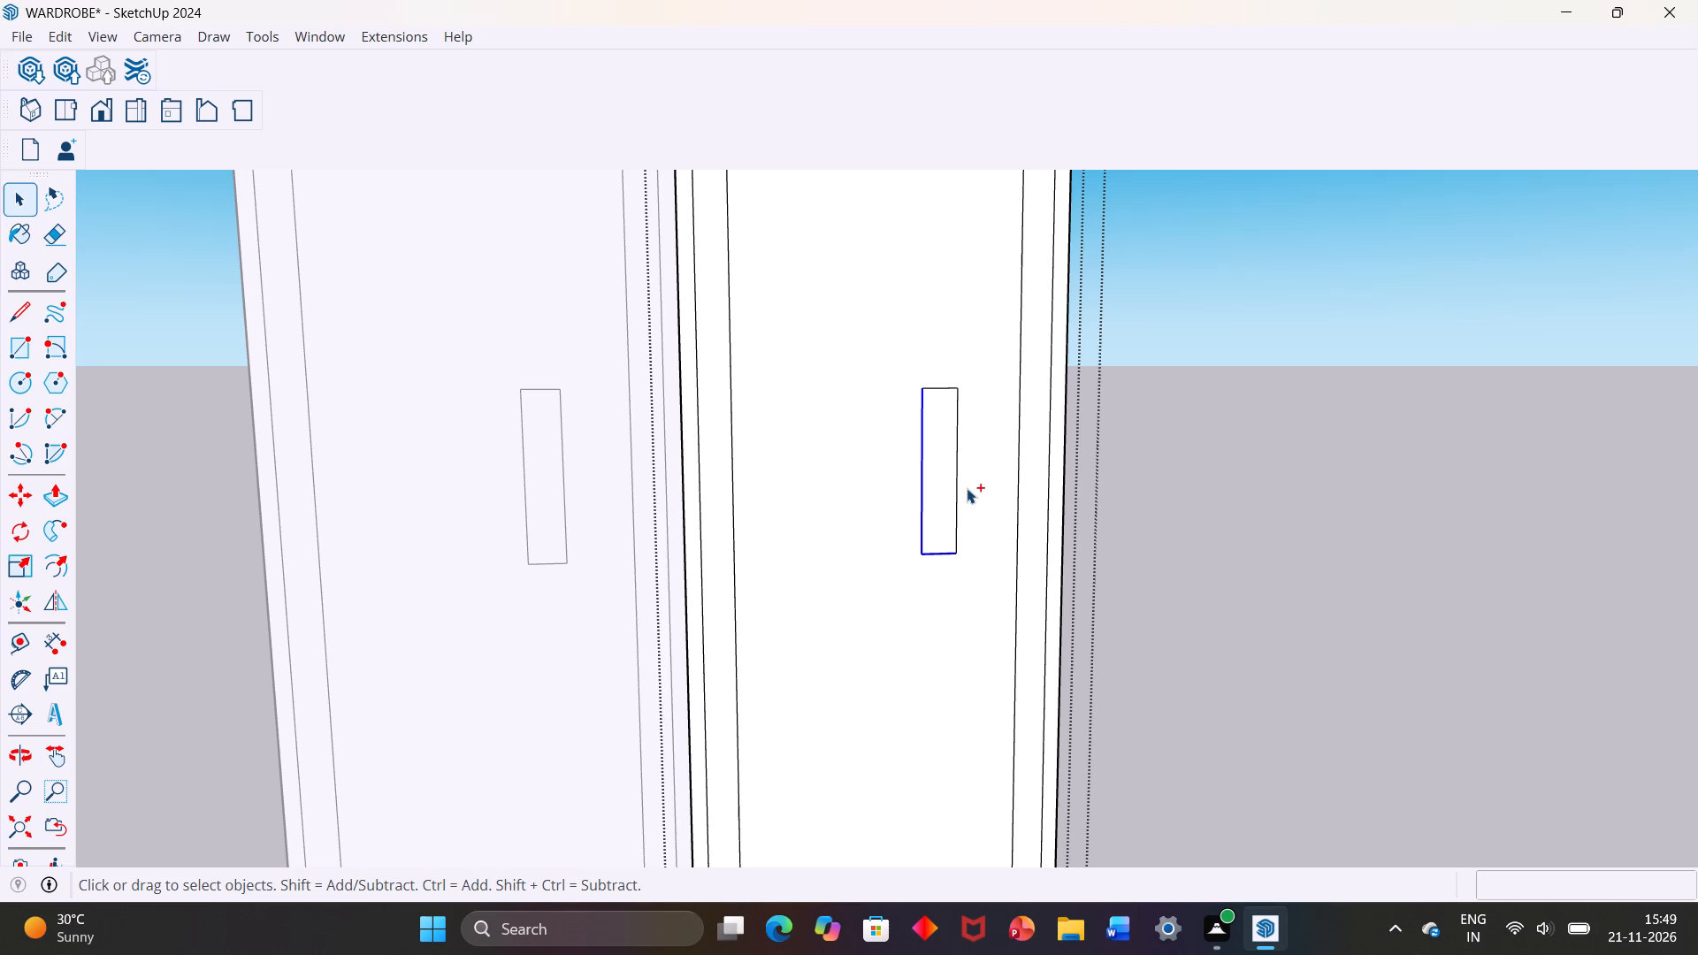
pyautogui.keyDown('ctrl'); pyautogui.click(957, 493); pyautogui.keyUp('ctrl')
pyautogui.keyDown('ctrl'); pyautogui.scroll(8, 956, 411); pyautogui.keyUp('ctrl')
pyautogui.keyDown('ctrl'); pyautogui.click(958, 424); pyautogui.keyUp('ctrl')
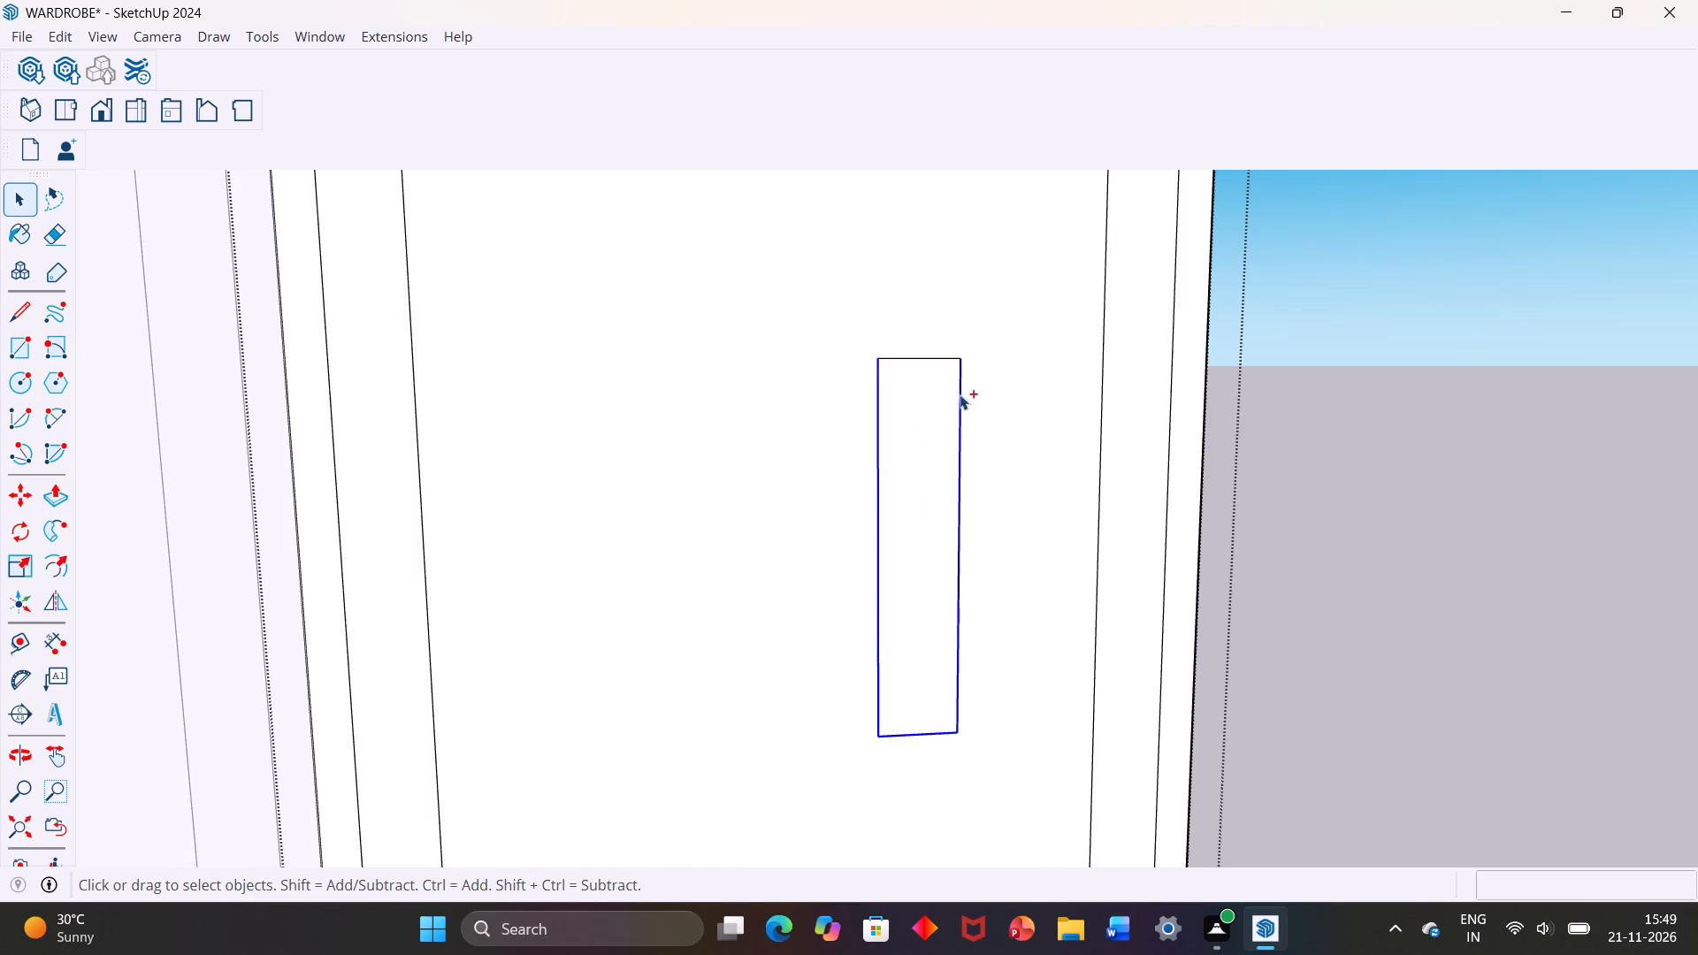
pyautogui.keyDown('ctrl'); pyautogui.click(930, 357); pyautogui.keyUp('ctrl')
pyautogui.keyDown('ctrl'); pyautogui.scroll(-5, 939, 364); pyautogui.keyUp('ctrl')
pyautogui.scroll(-3, 952, 451)
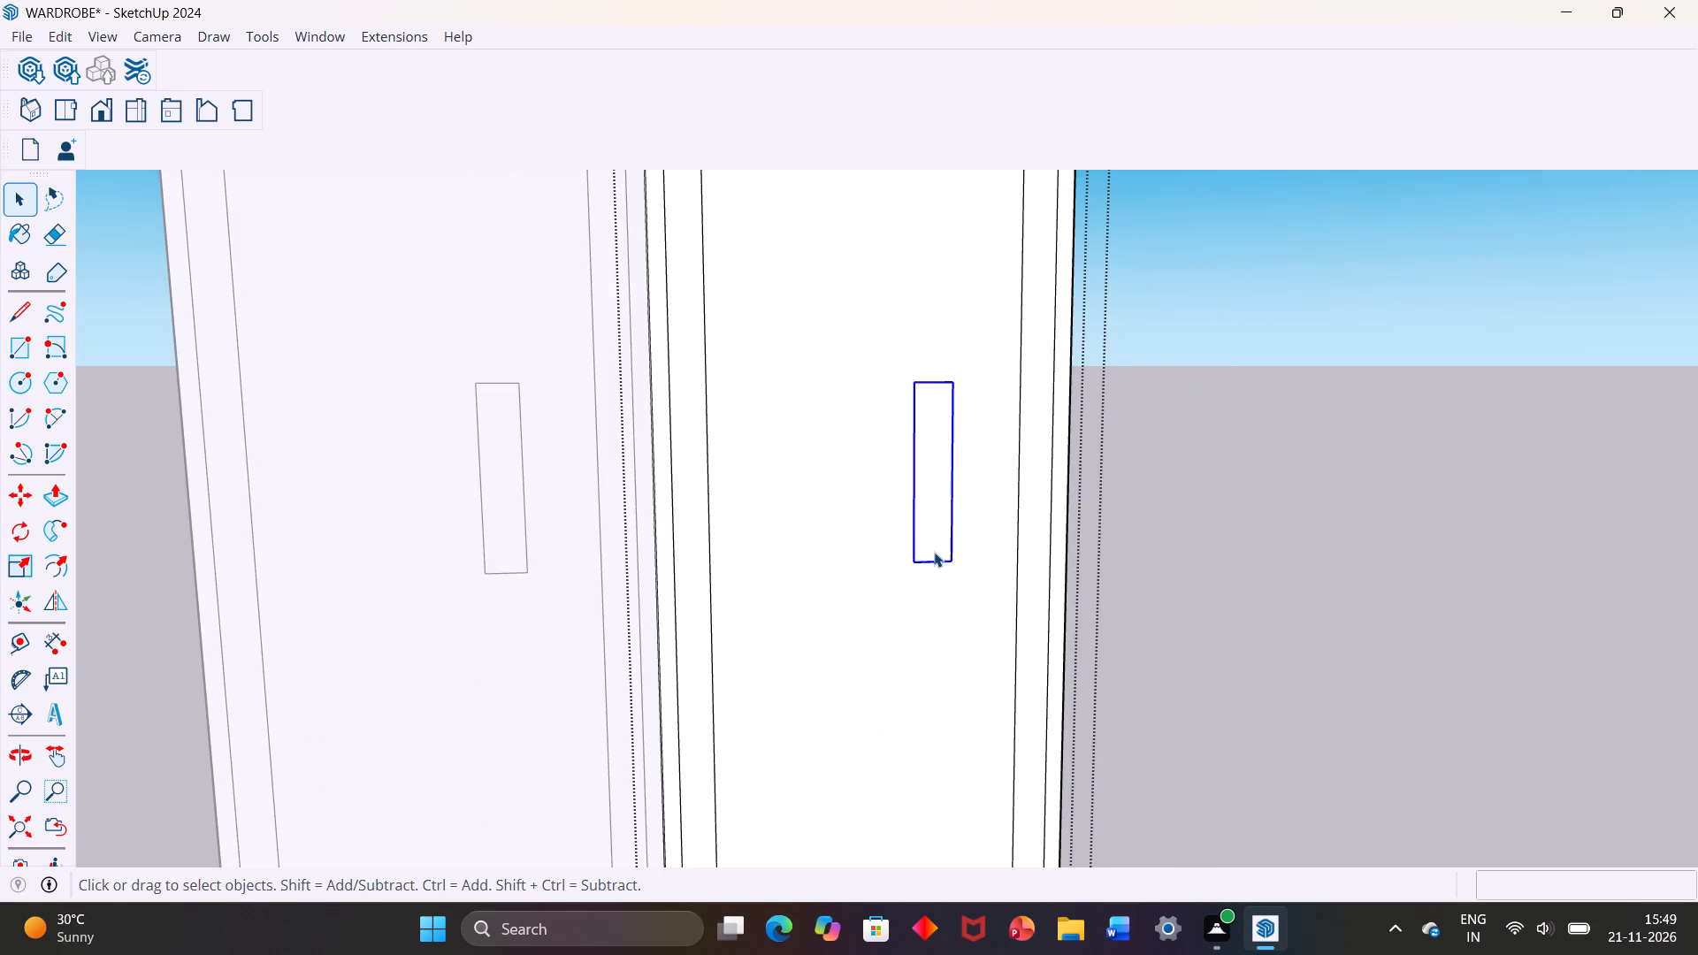
pyautogui.press('m')
pyautogui.click(953, 562)
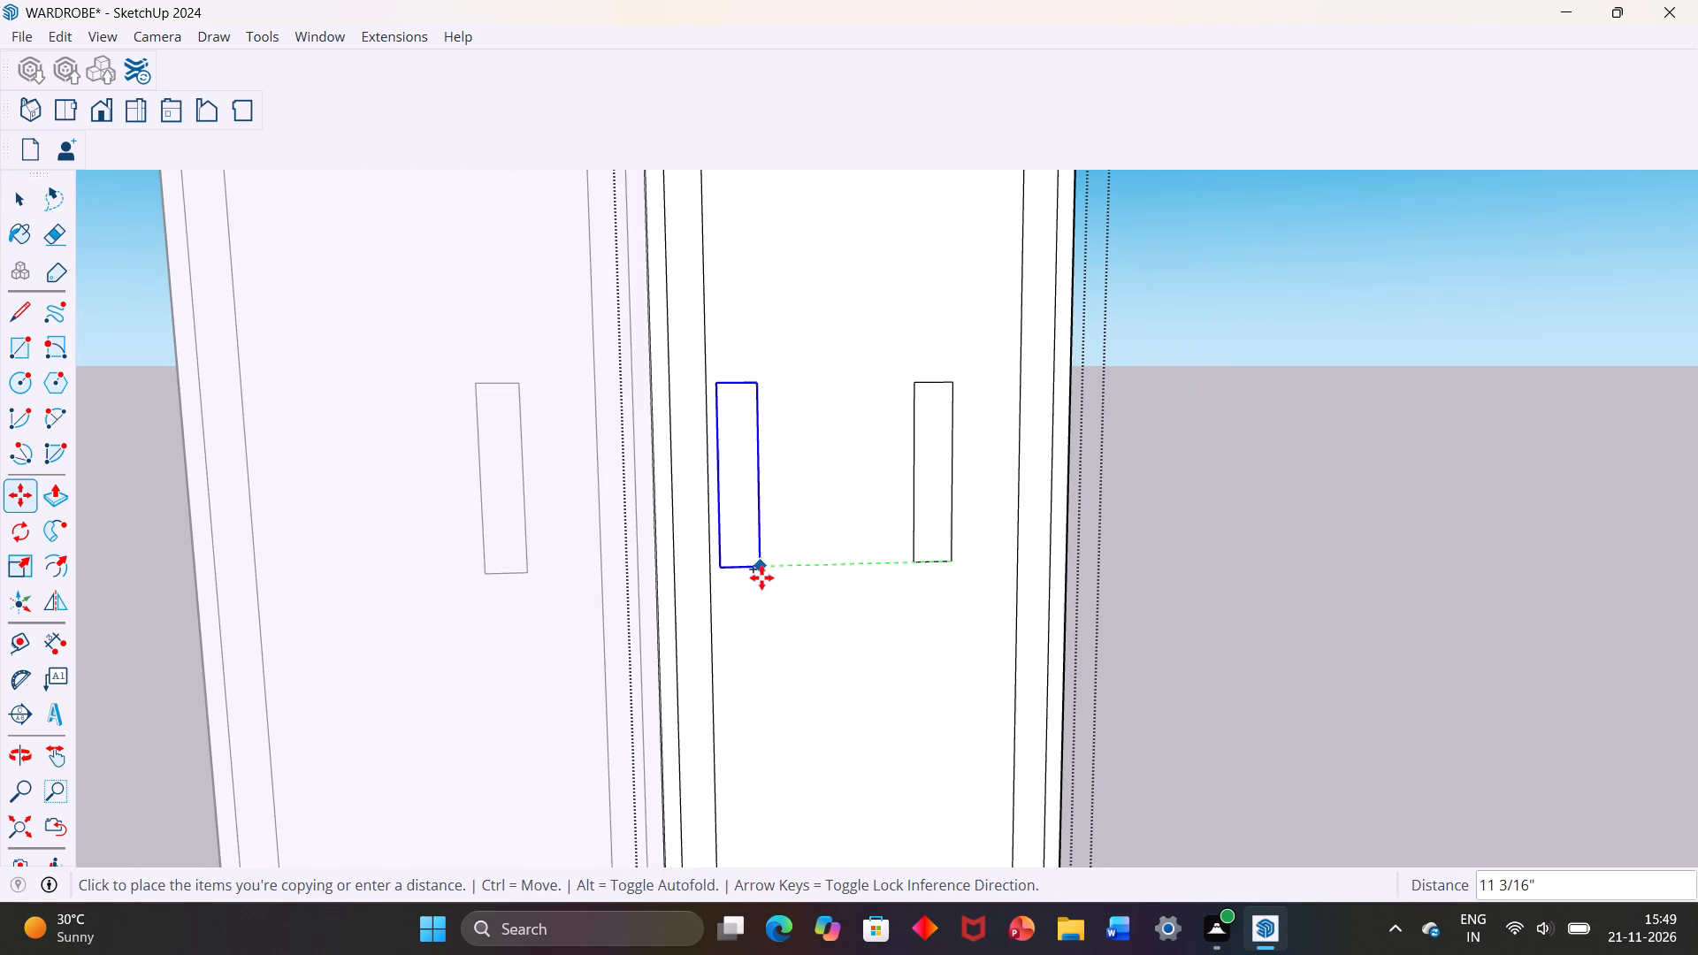
pyautogui.press('Left')
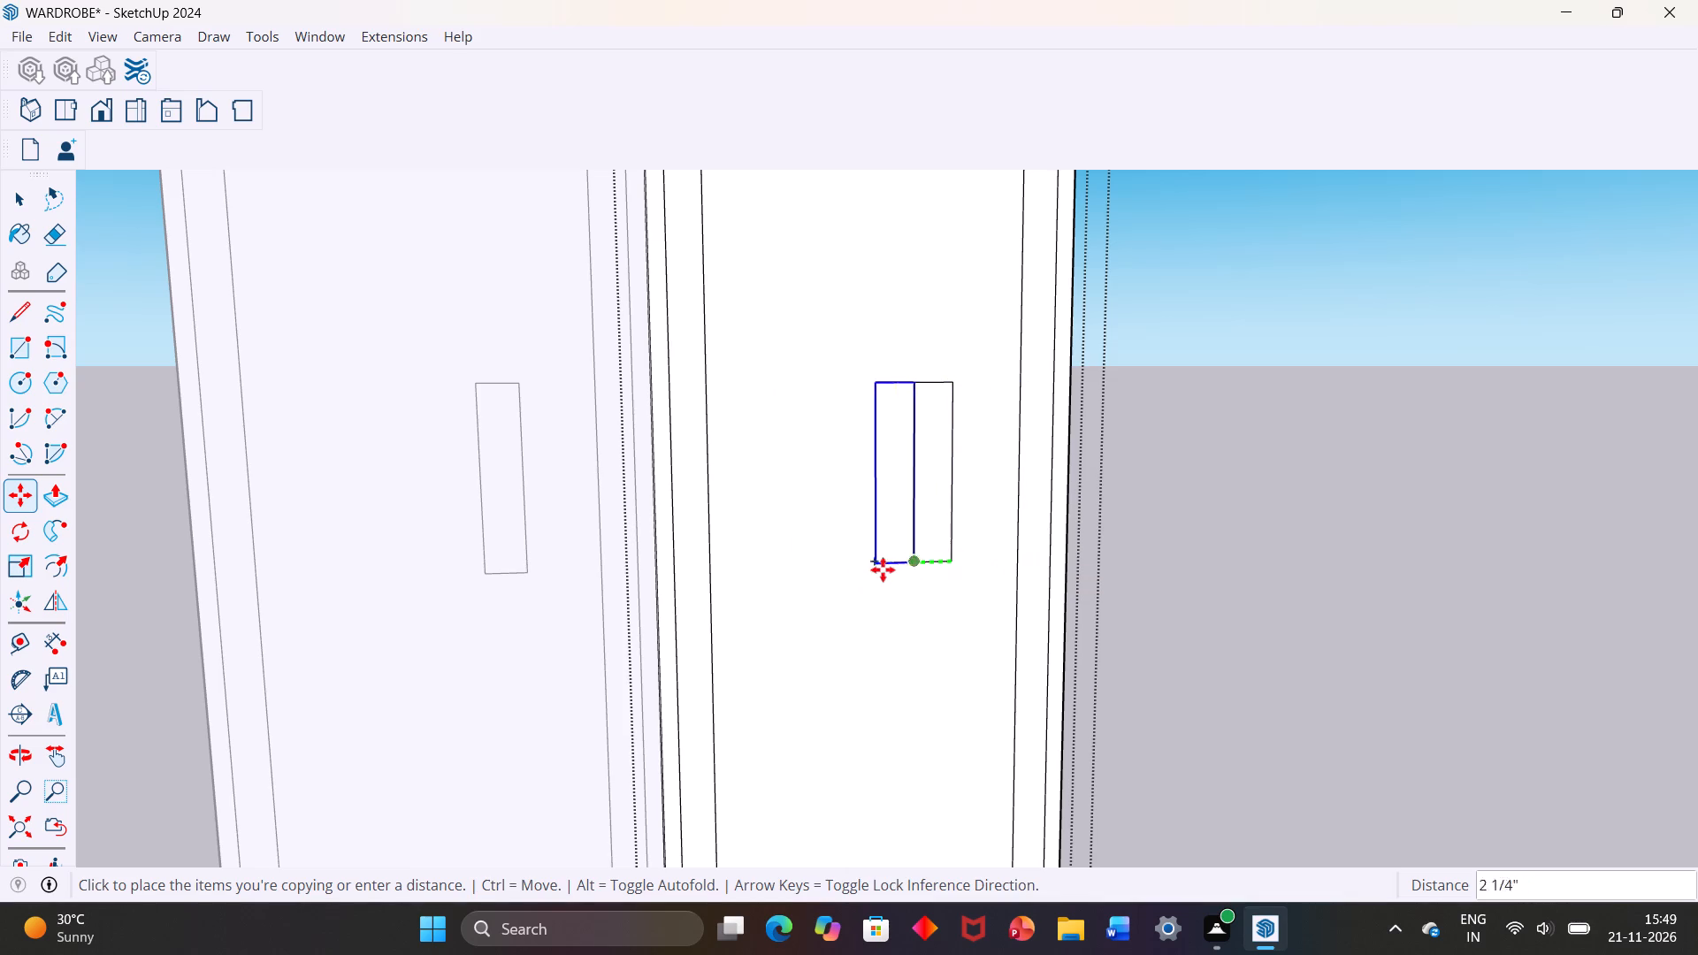
pyautogui.click(752, 566)
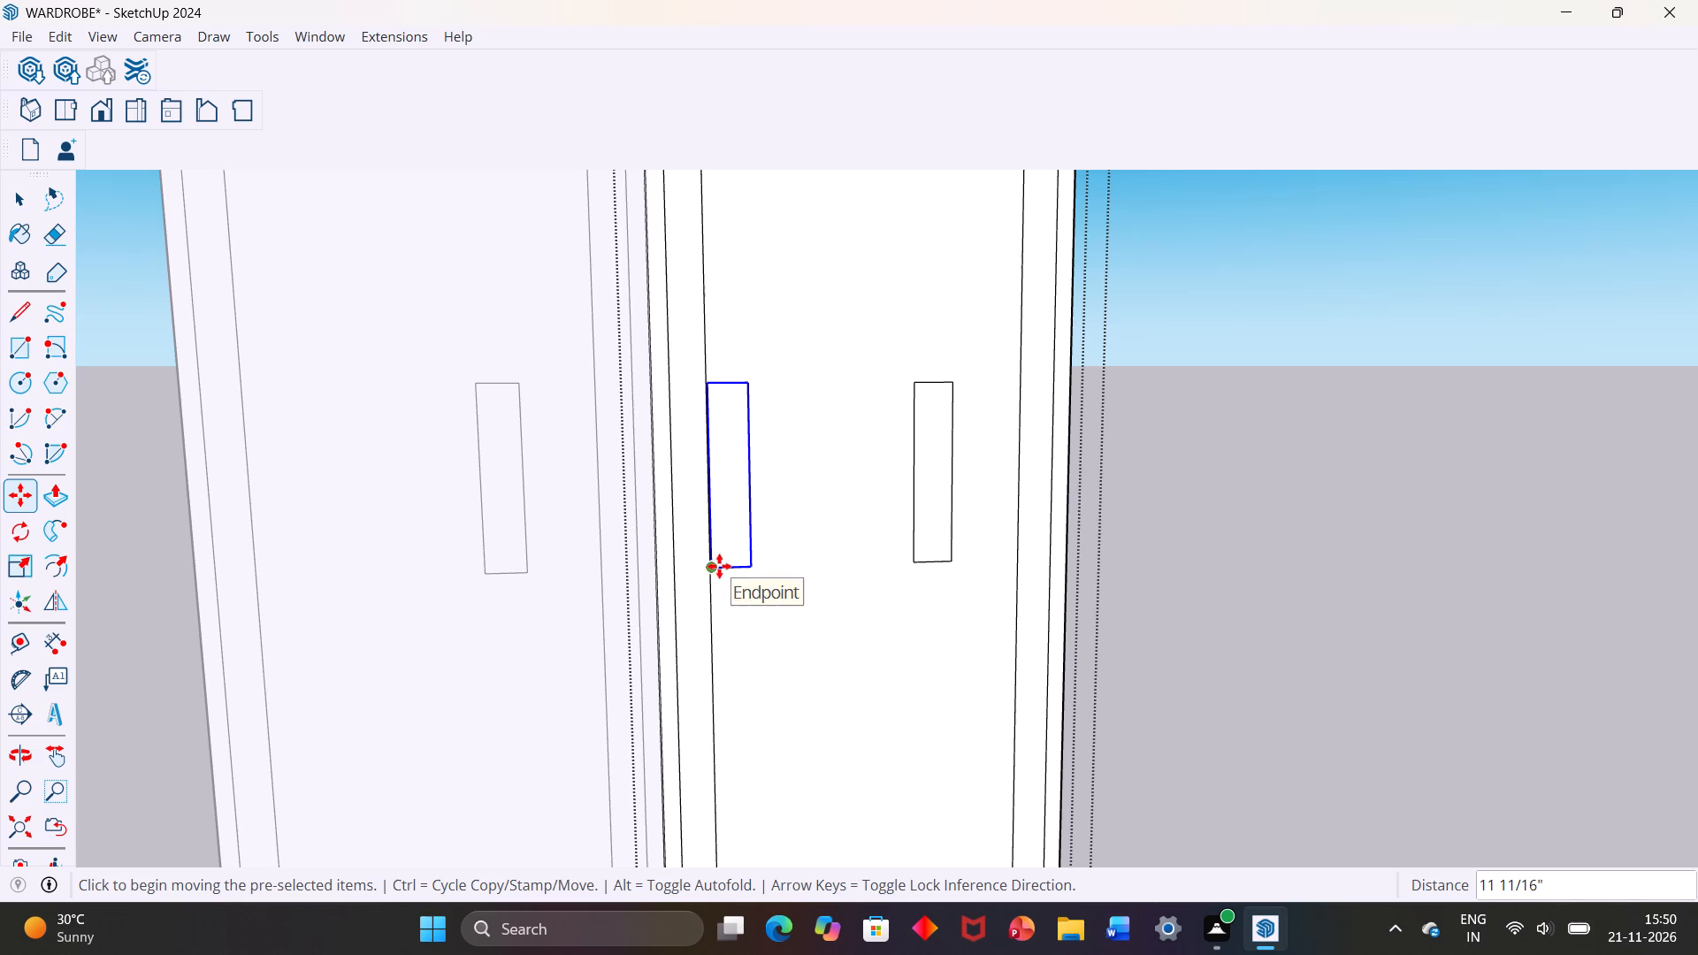
# Move the copied handle outline 4" along the green axis, inward from the inner frame edge, and close the door group.
pyautogui.click(719, 566)
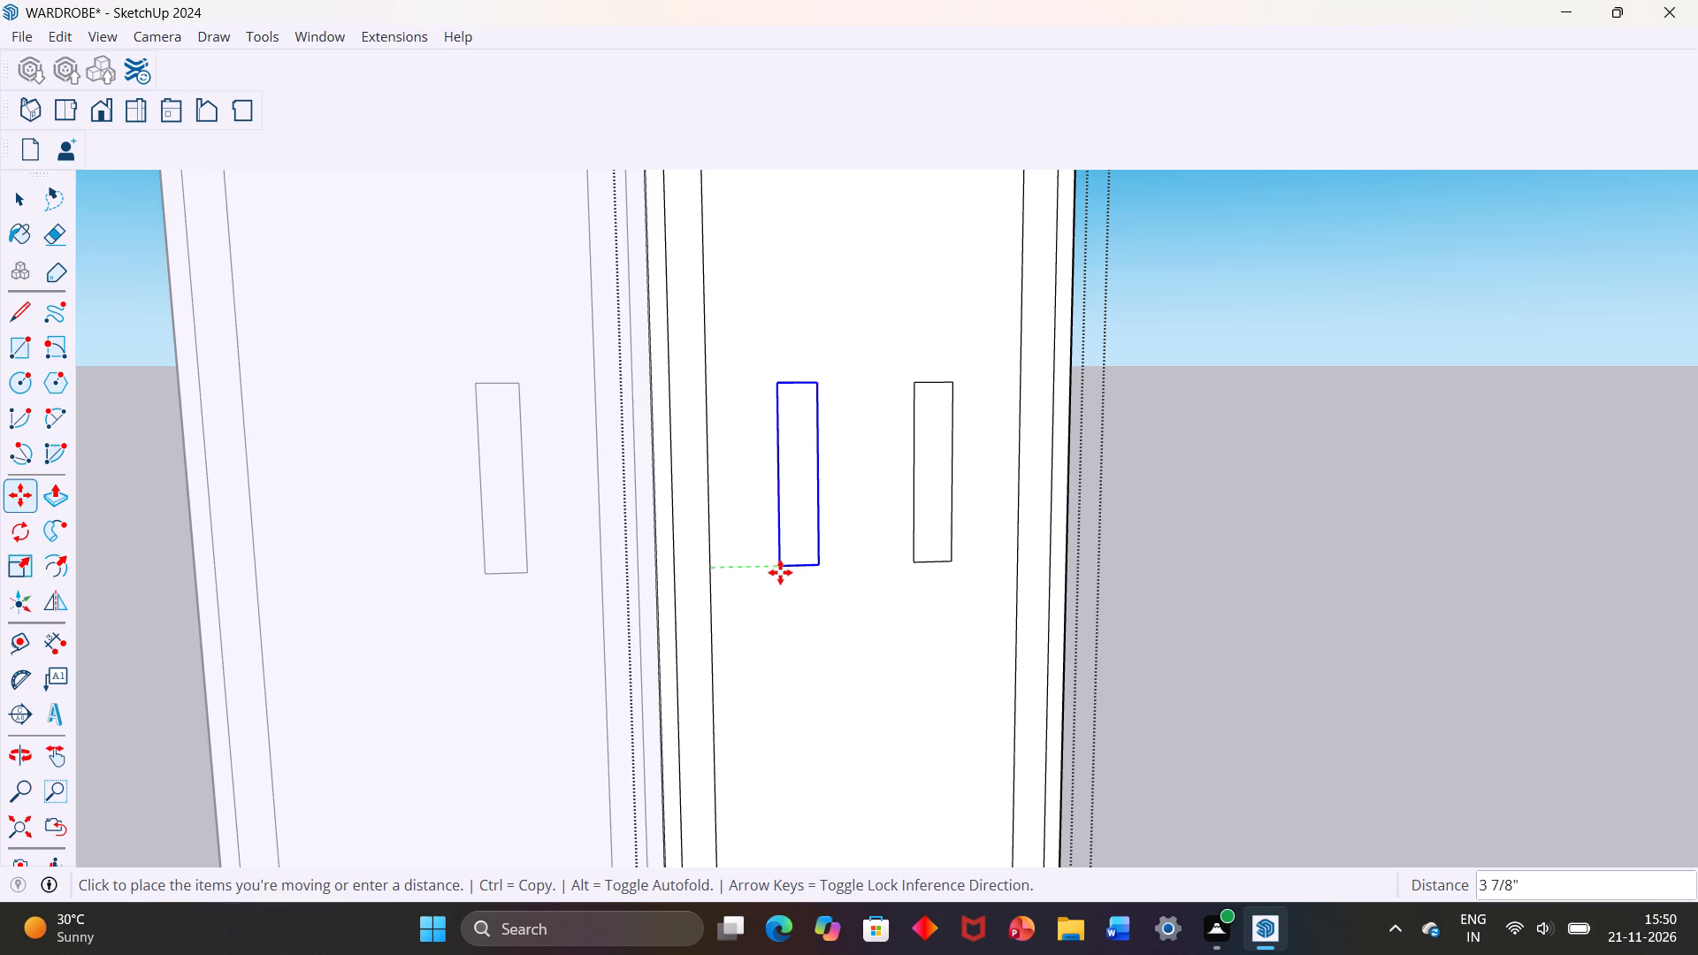
pyautogui.press('Left')
pyautogui.press('4')
pyautogui.hotkey('shift', '"')
pyautogui.press('Return')
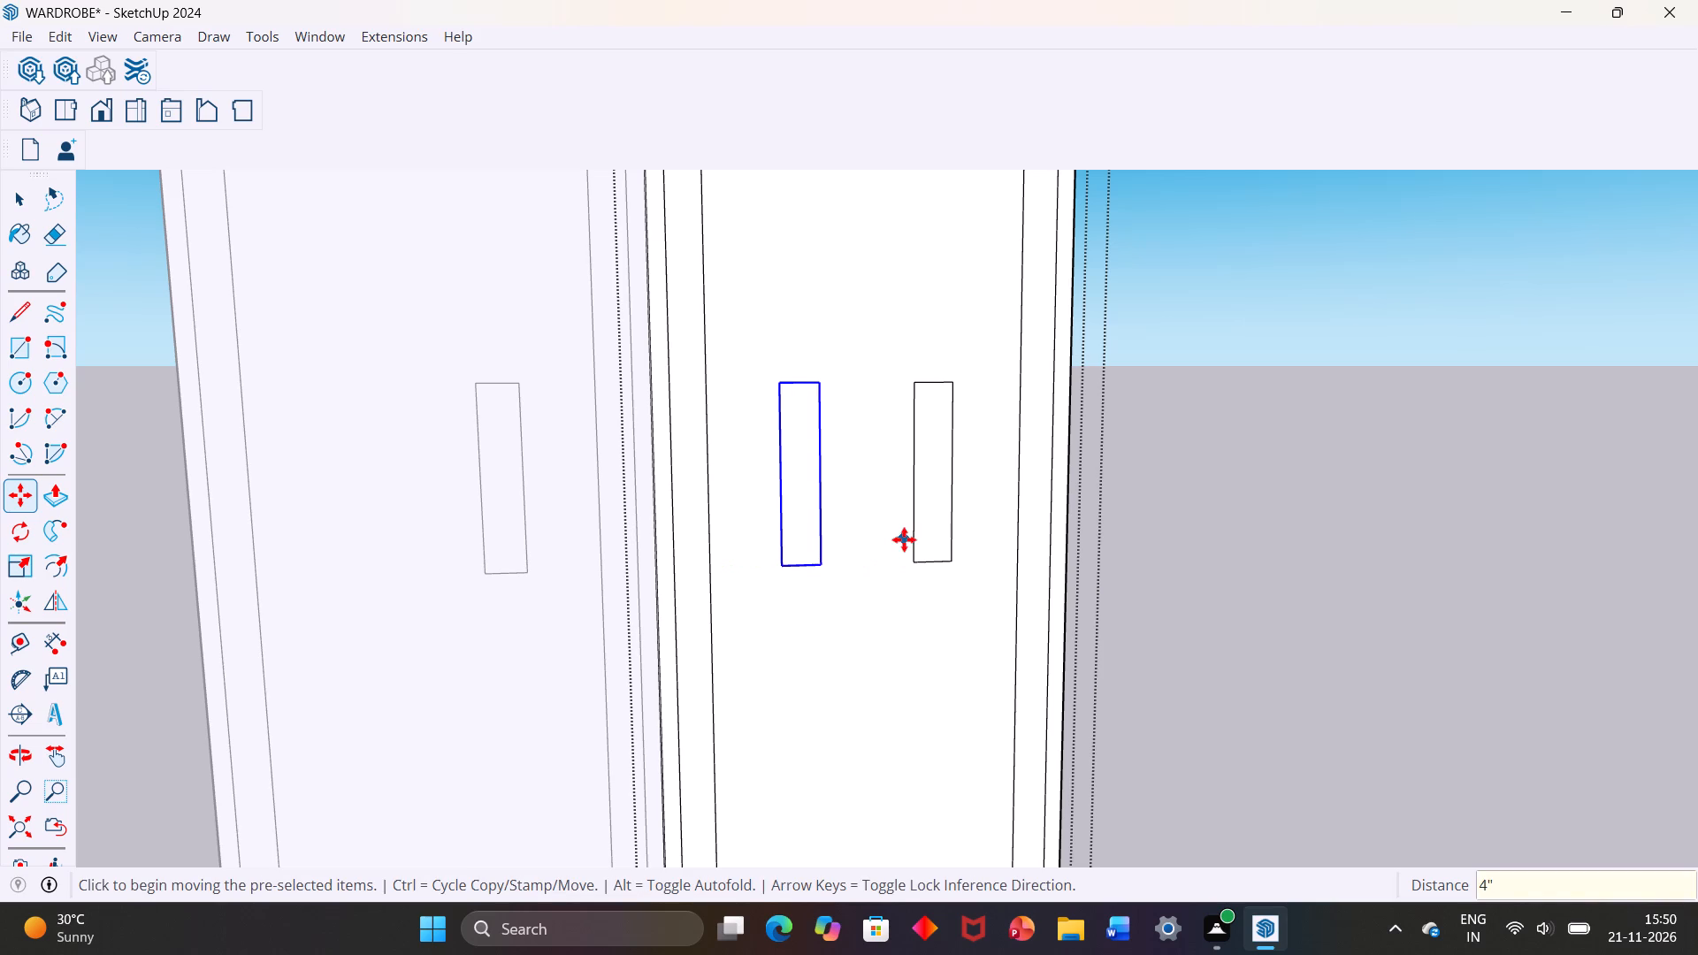
pyautogui.press('space')
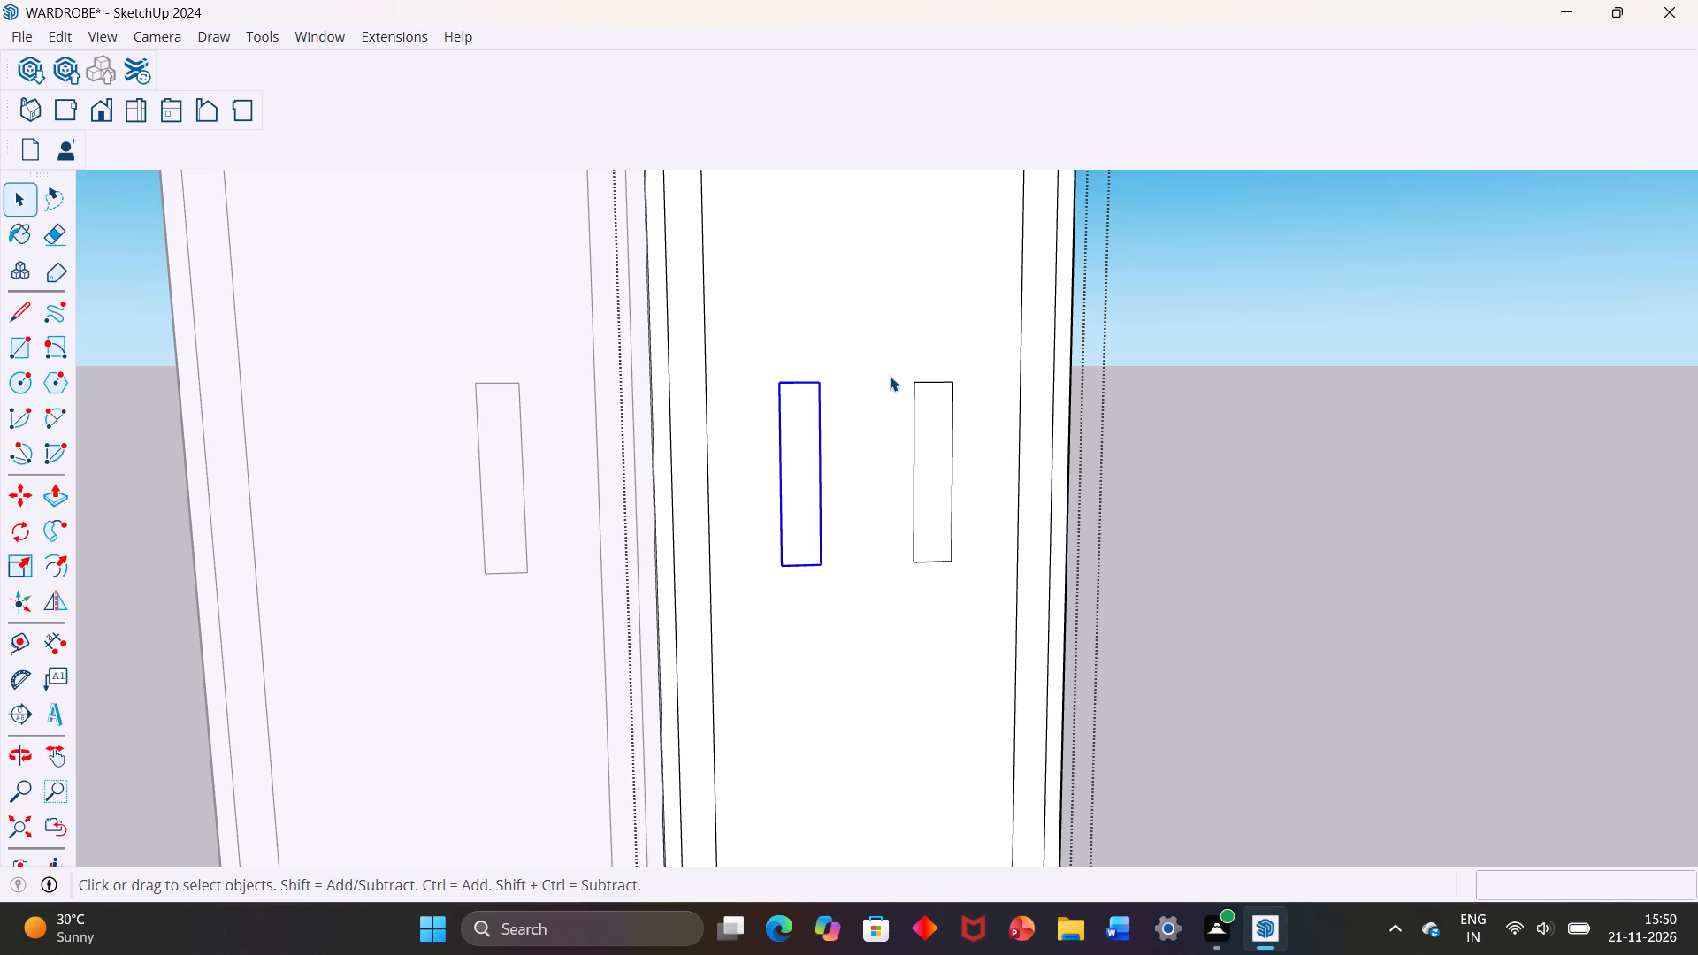
pyautogui.click(895, 351)
pyautogui.click(1215, 524)
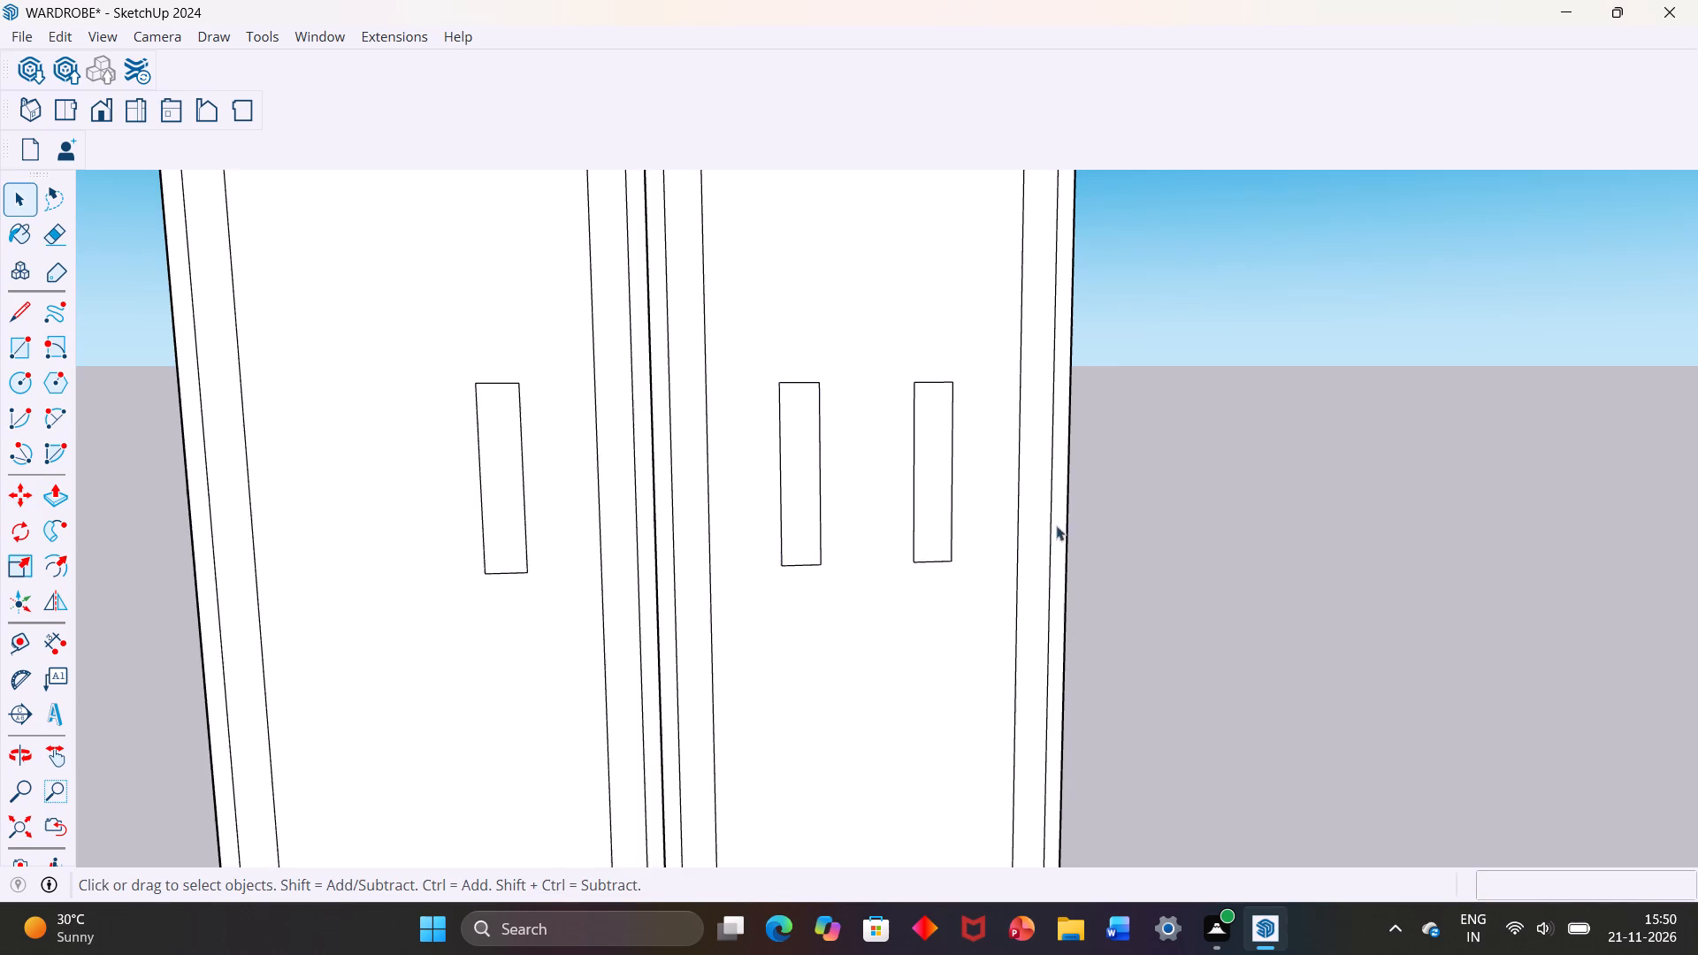
# Inside the same door's group, erase all four edges of the old handle outline farther from the other door.
pyautogui.scroll(3, 964, 549)
pyautogui.click(928, 562)
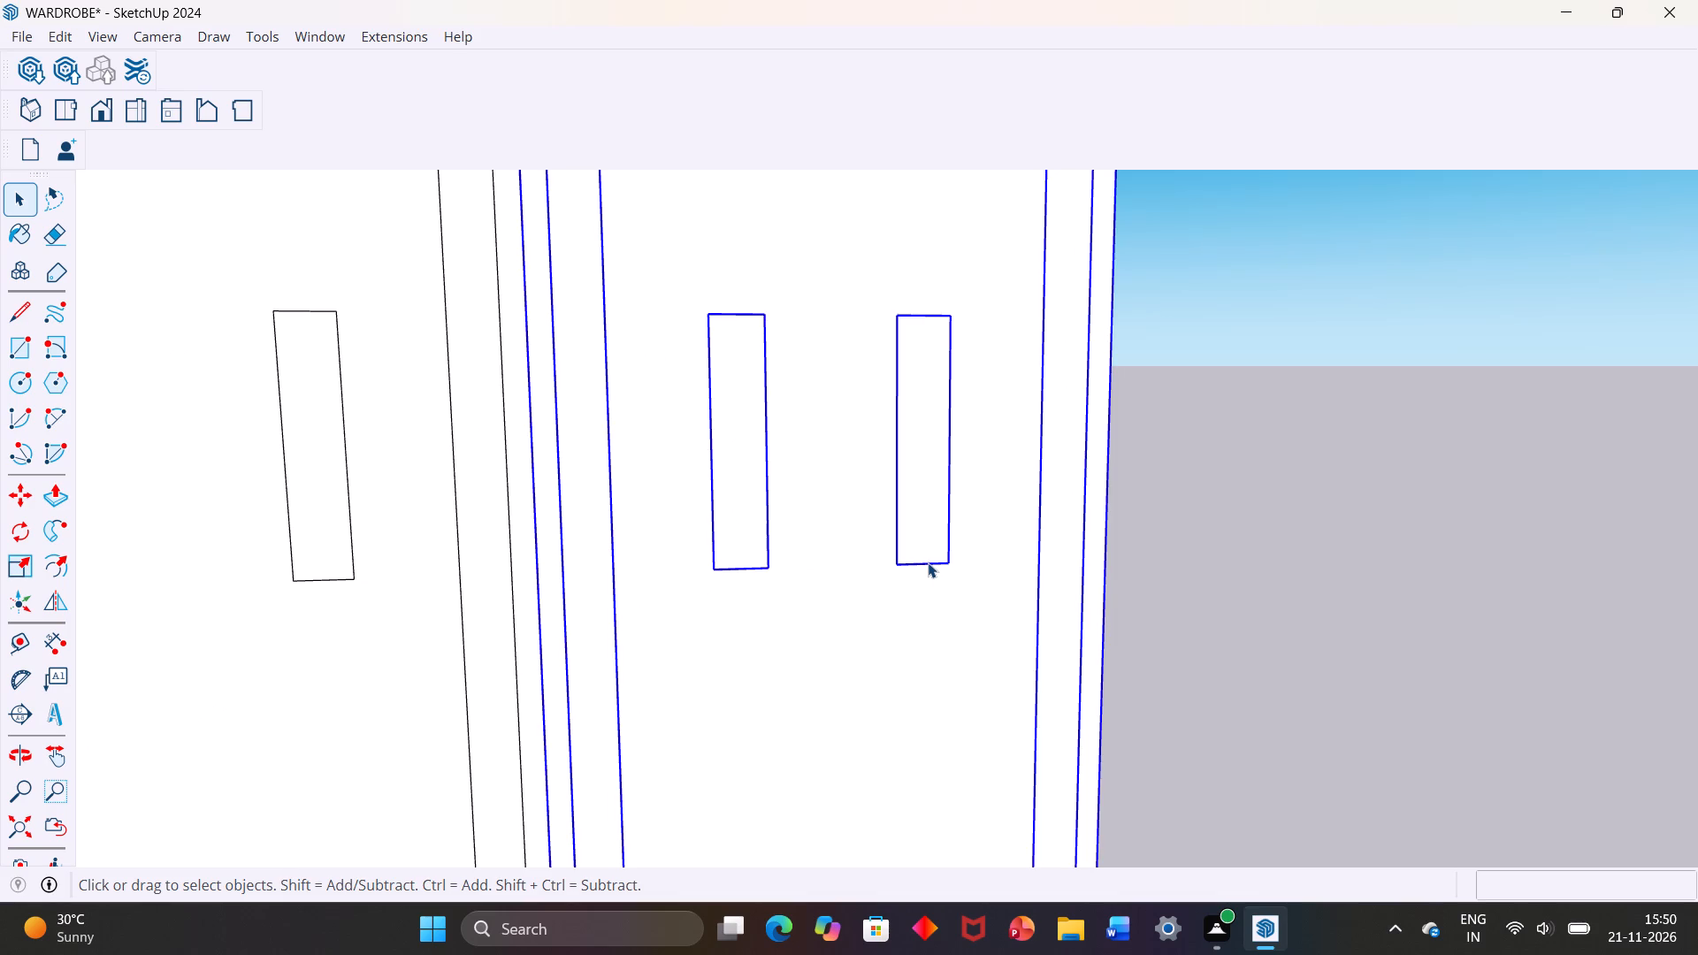
pyautogui.doubleClick(928, 562)
pyautogui.click(928, 562)
pyautogui.click(928, 562)
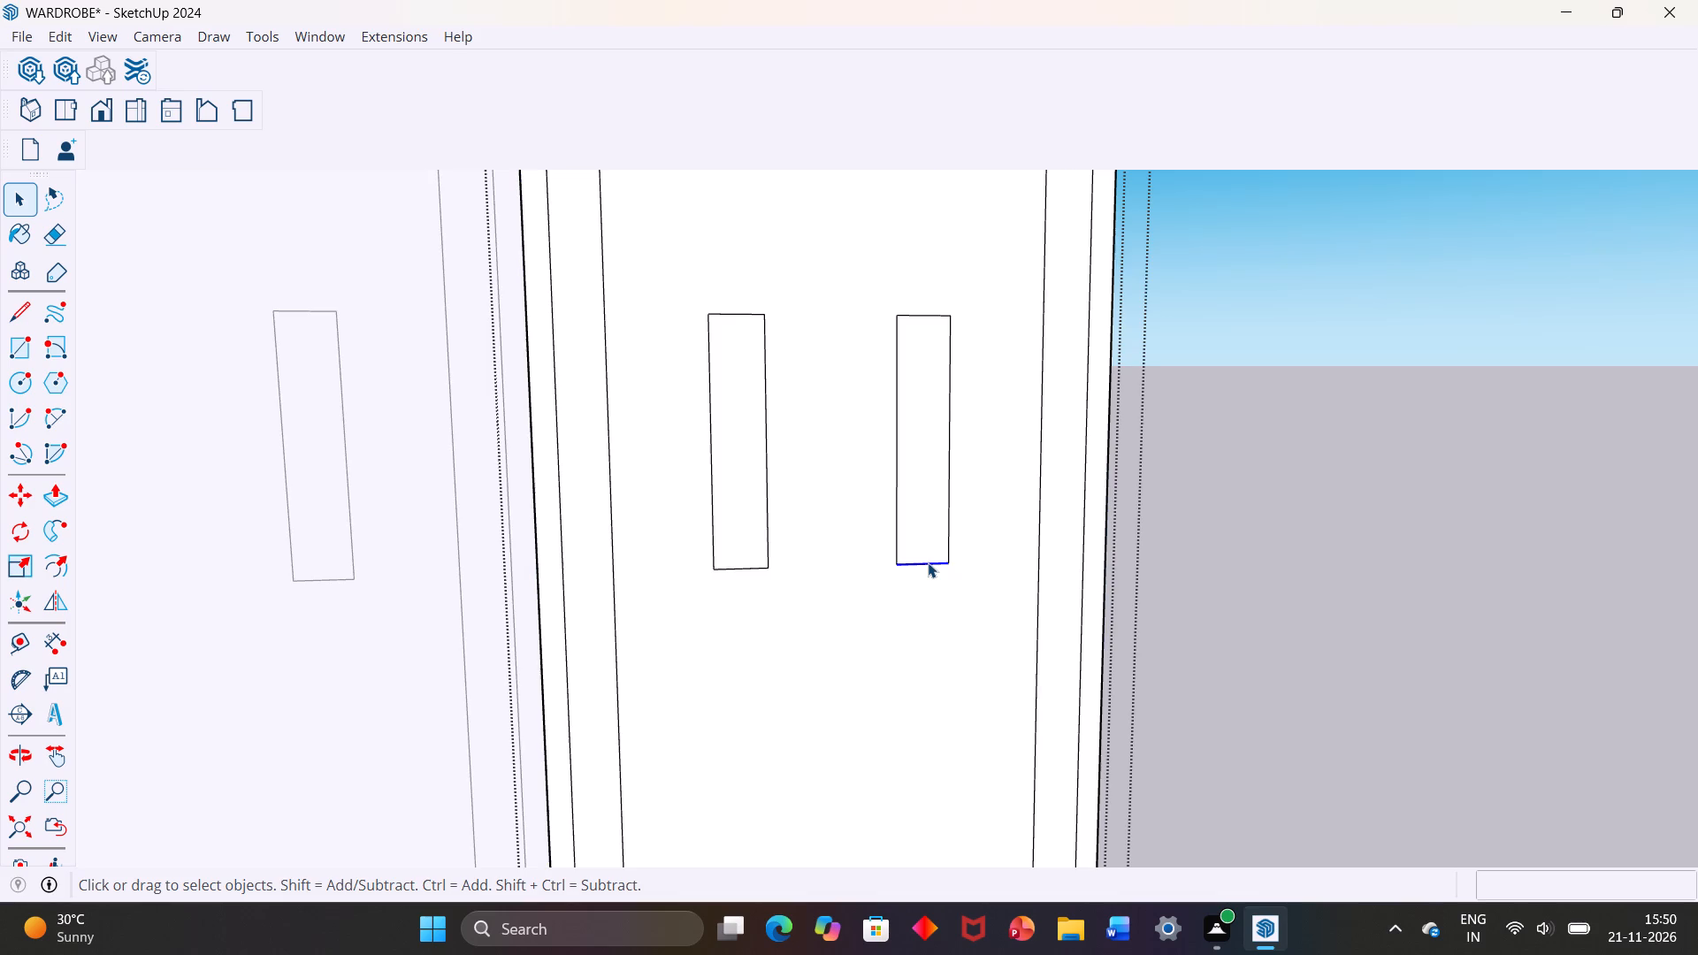
pyautogui.click(928, 562)
pyautogui.press('Delete')
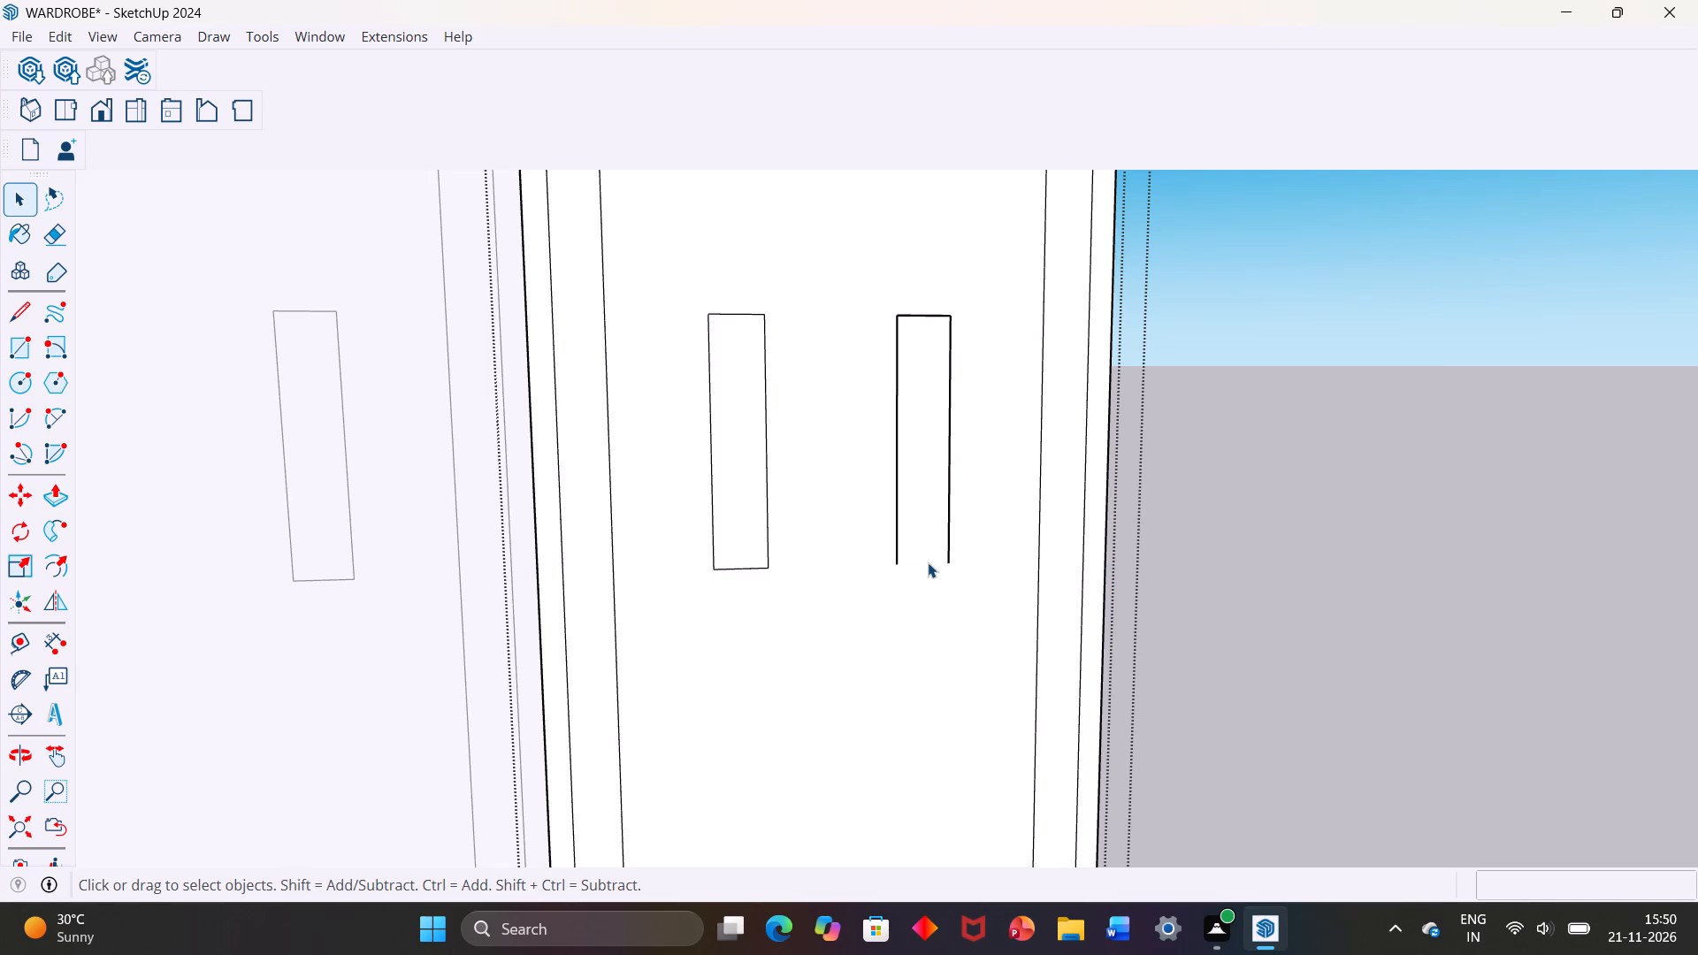
pyautogui.click(50, 229)
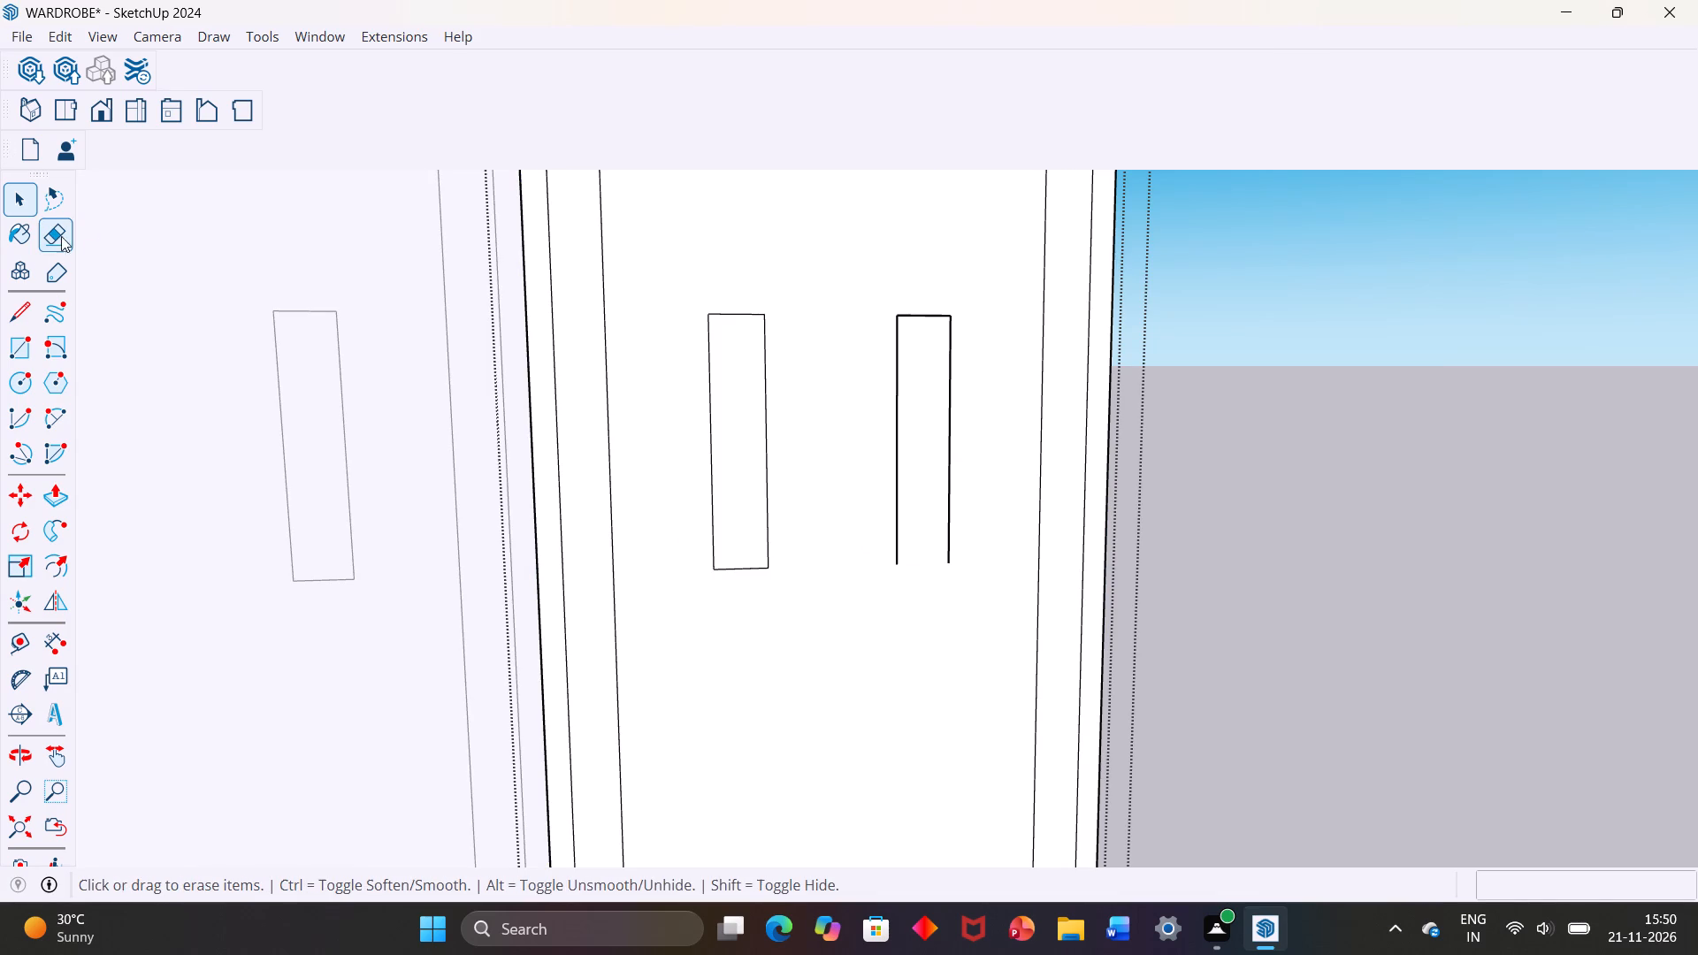
pyautogui.click(892, 343)
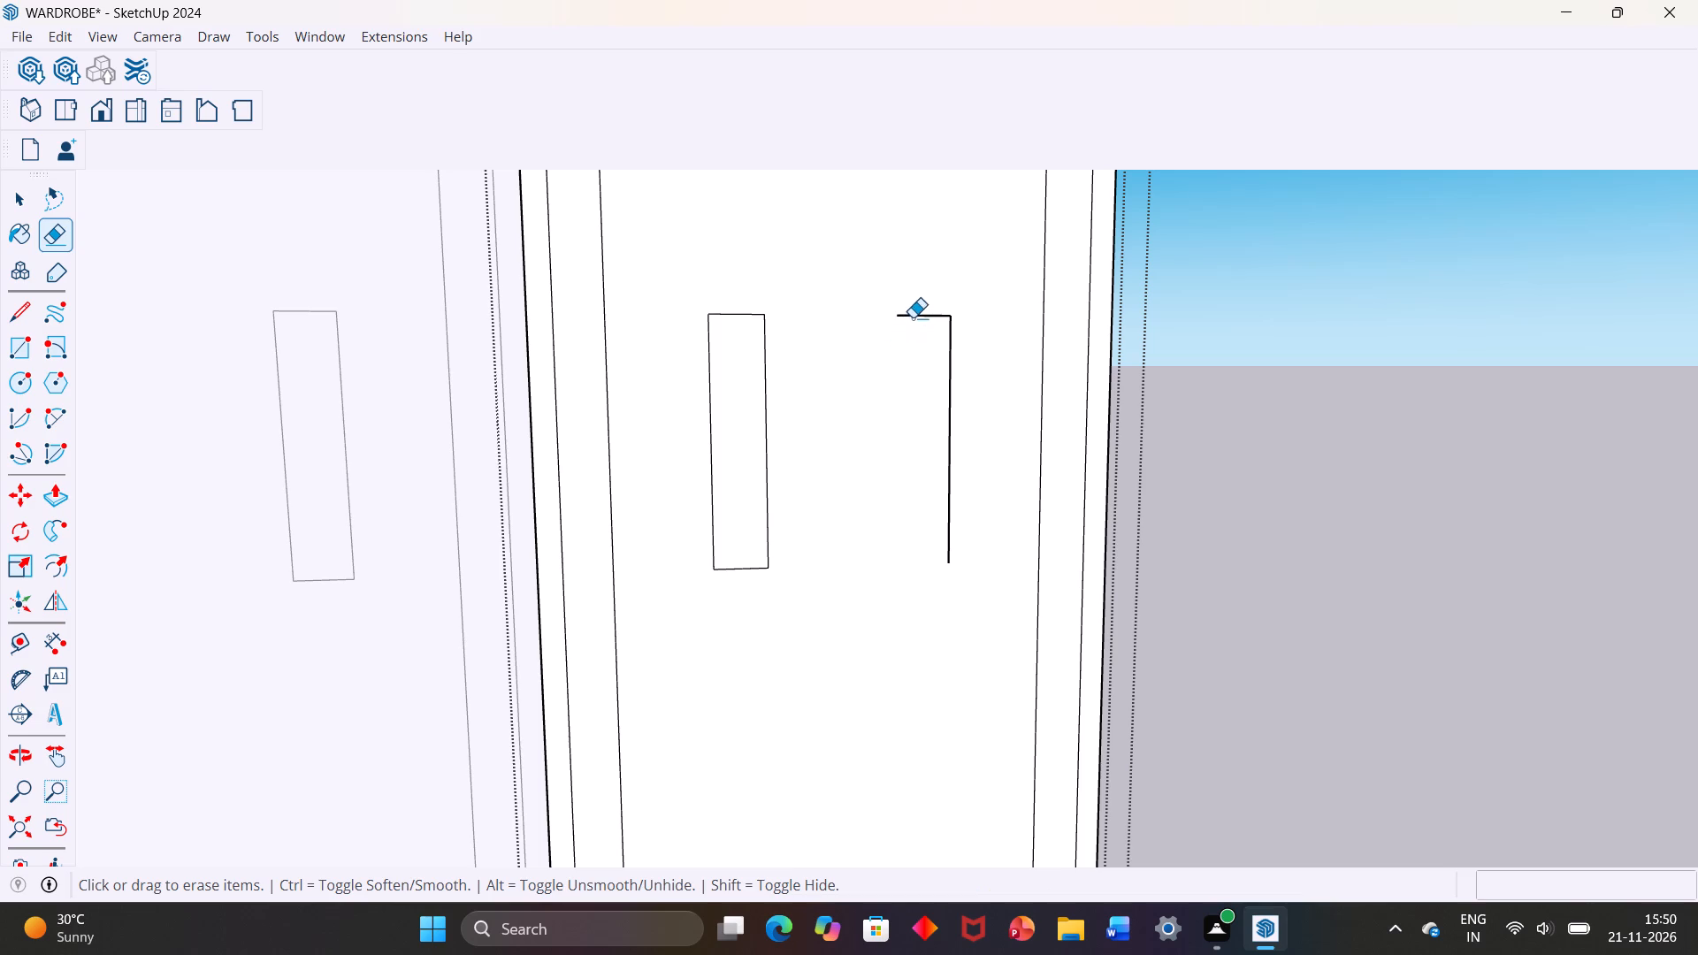
pyautogui.click(913, 317)
pyautogui.click(952, 350)
pyautogui.scroll(-1, 949, 378)
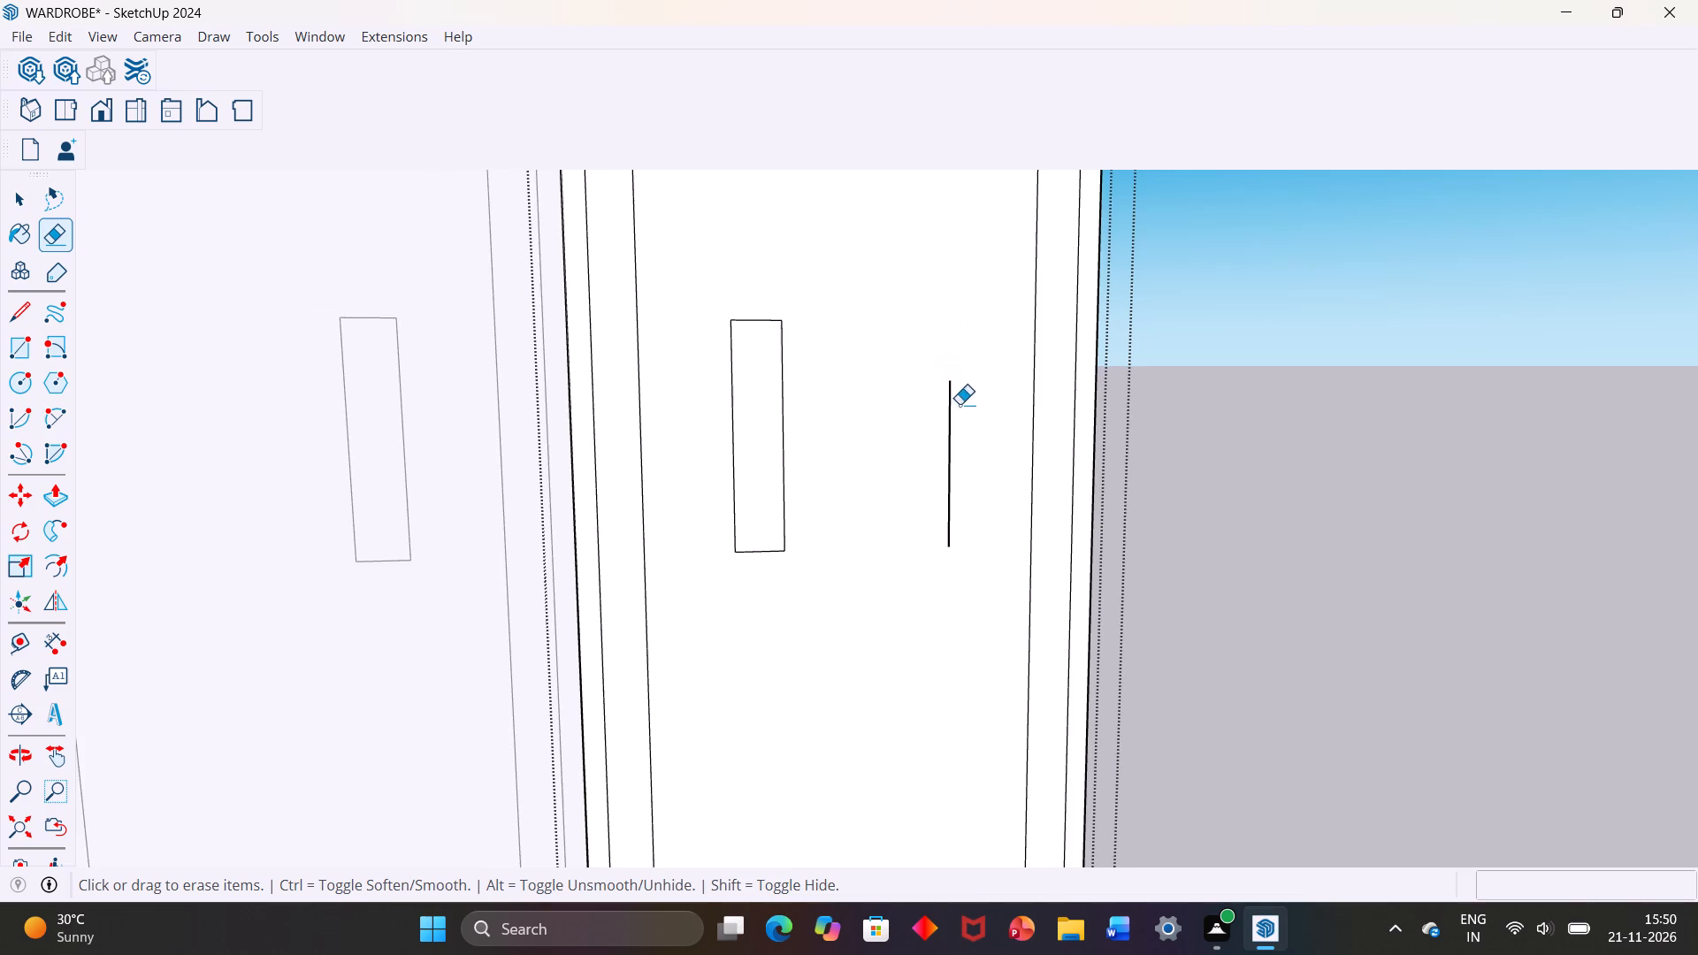
pyautogui.click(945, 419)
pyautogui.doubleClick(952, 427)
pyautogui.scroll(-4, 943, 432)
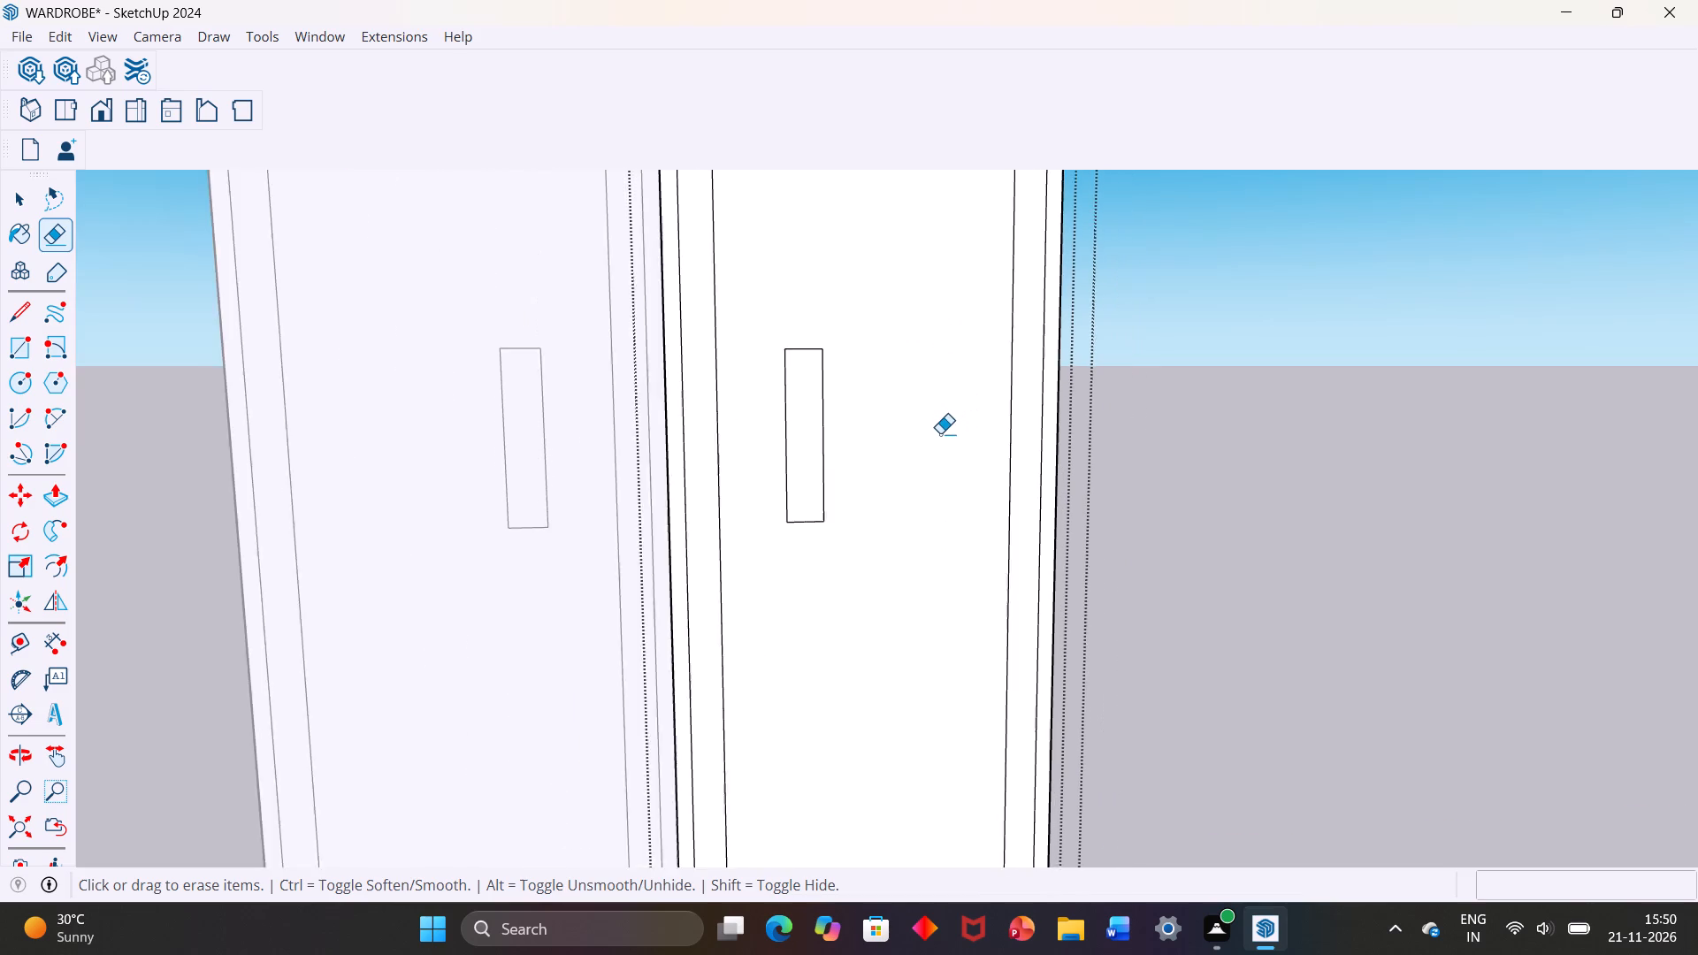
pyautogui.scroll(-5, 940, 433)
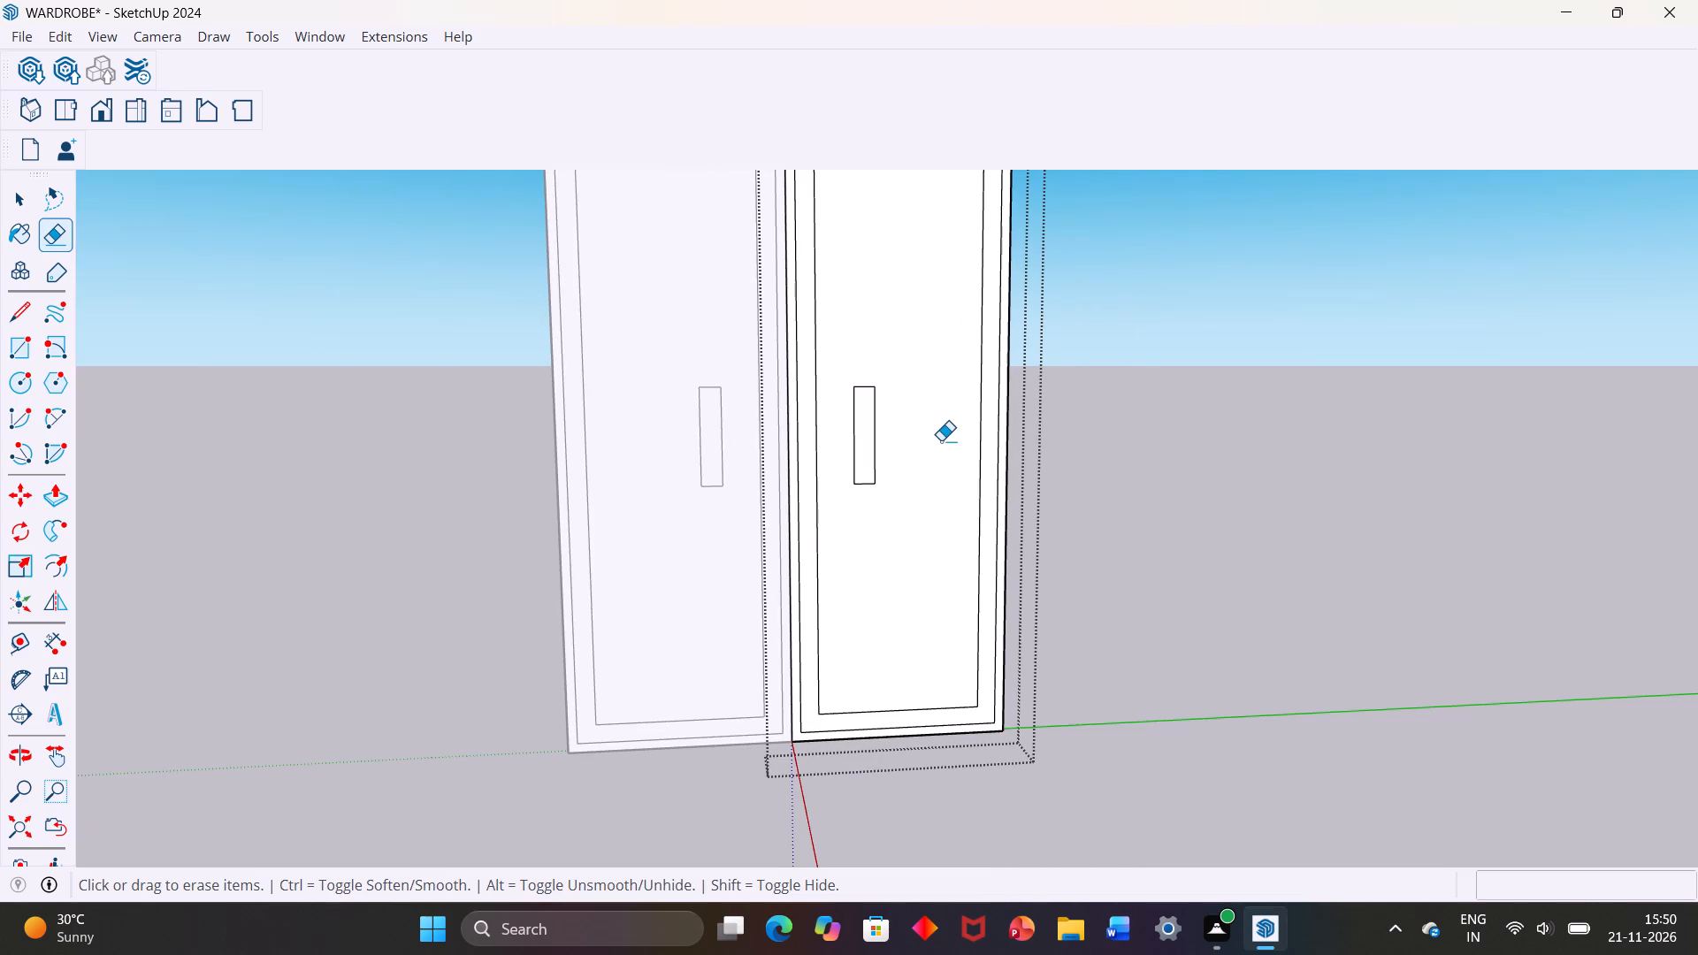
pyautogui.press('space')
# Open the copied door's group for editing.
pyautogui.scroll(-5, 948, 436)
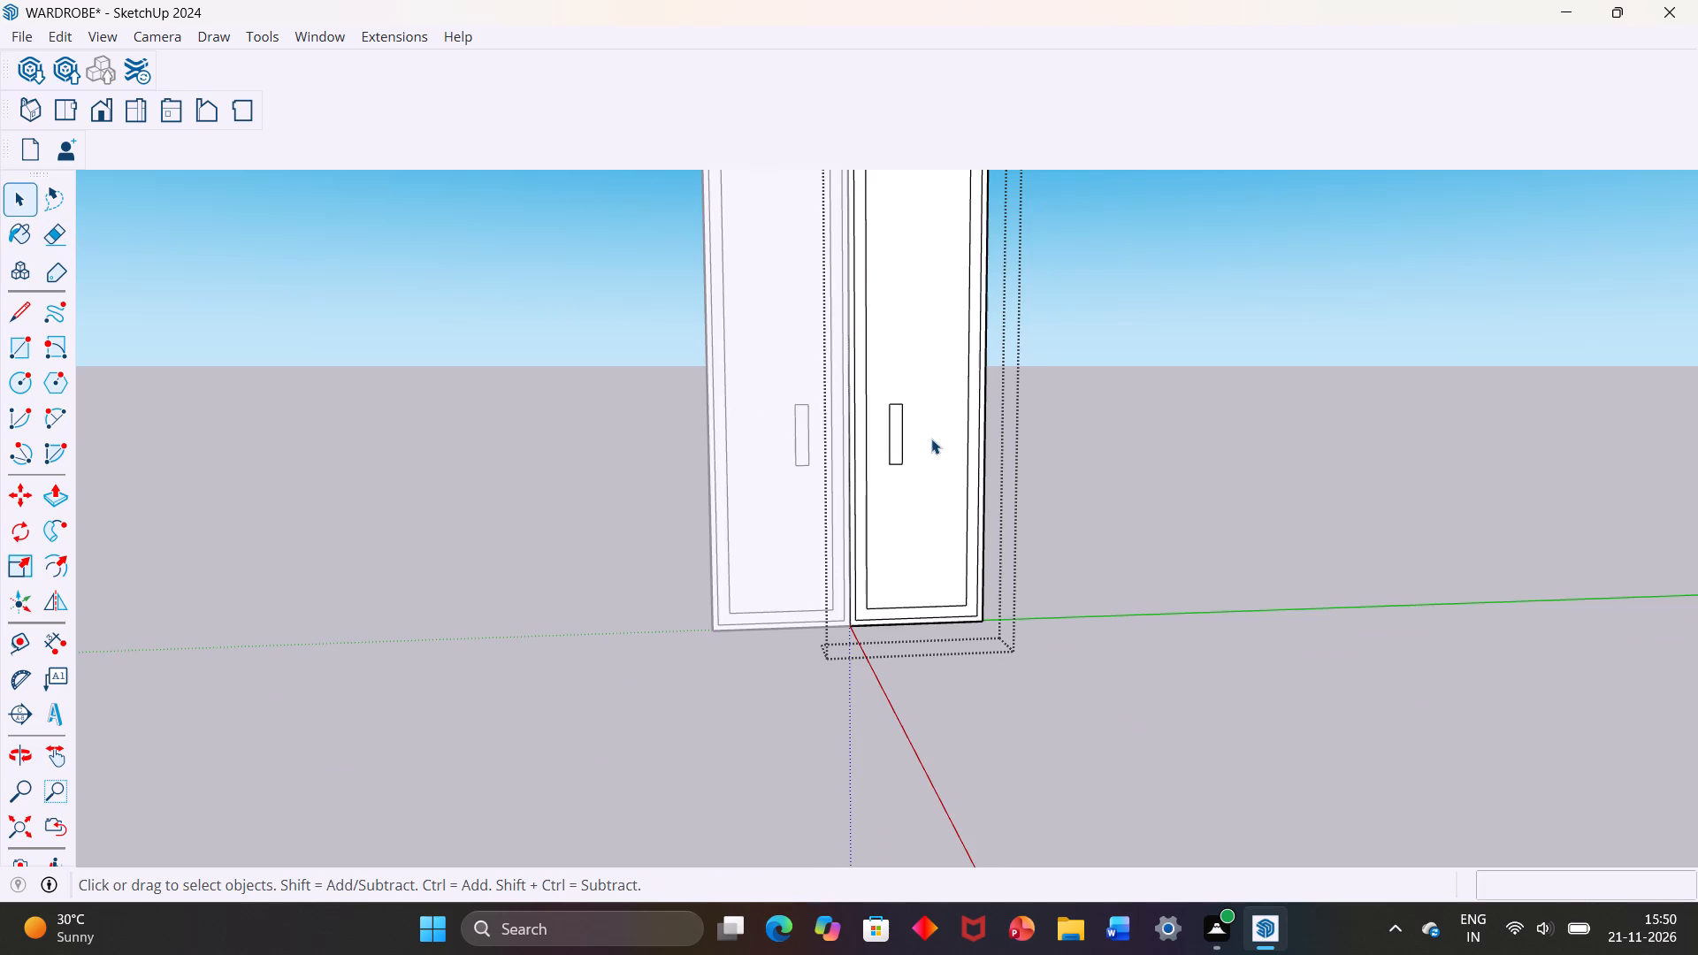
pyautogui.click(803, 461)
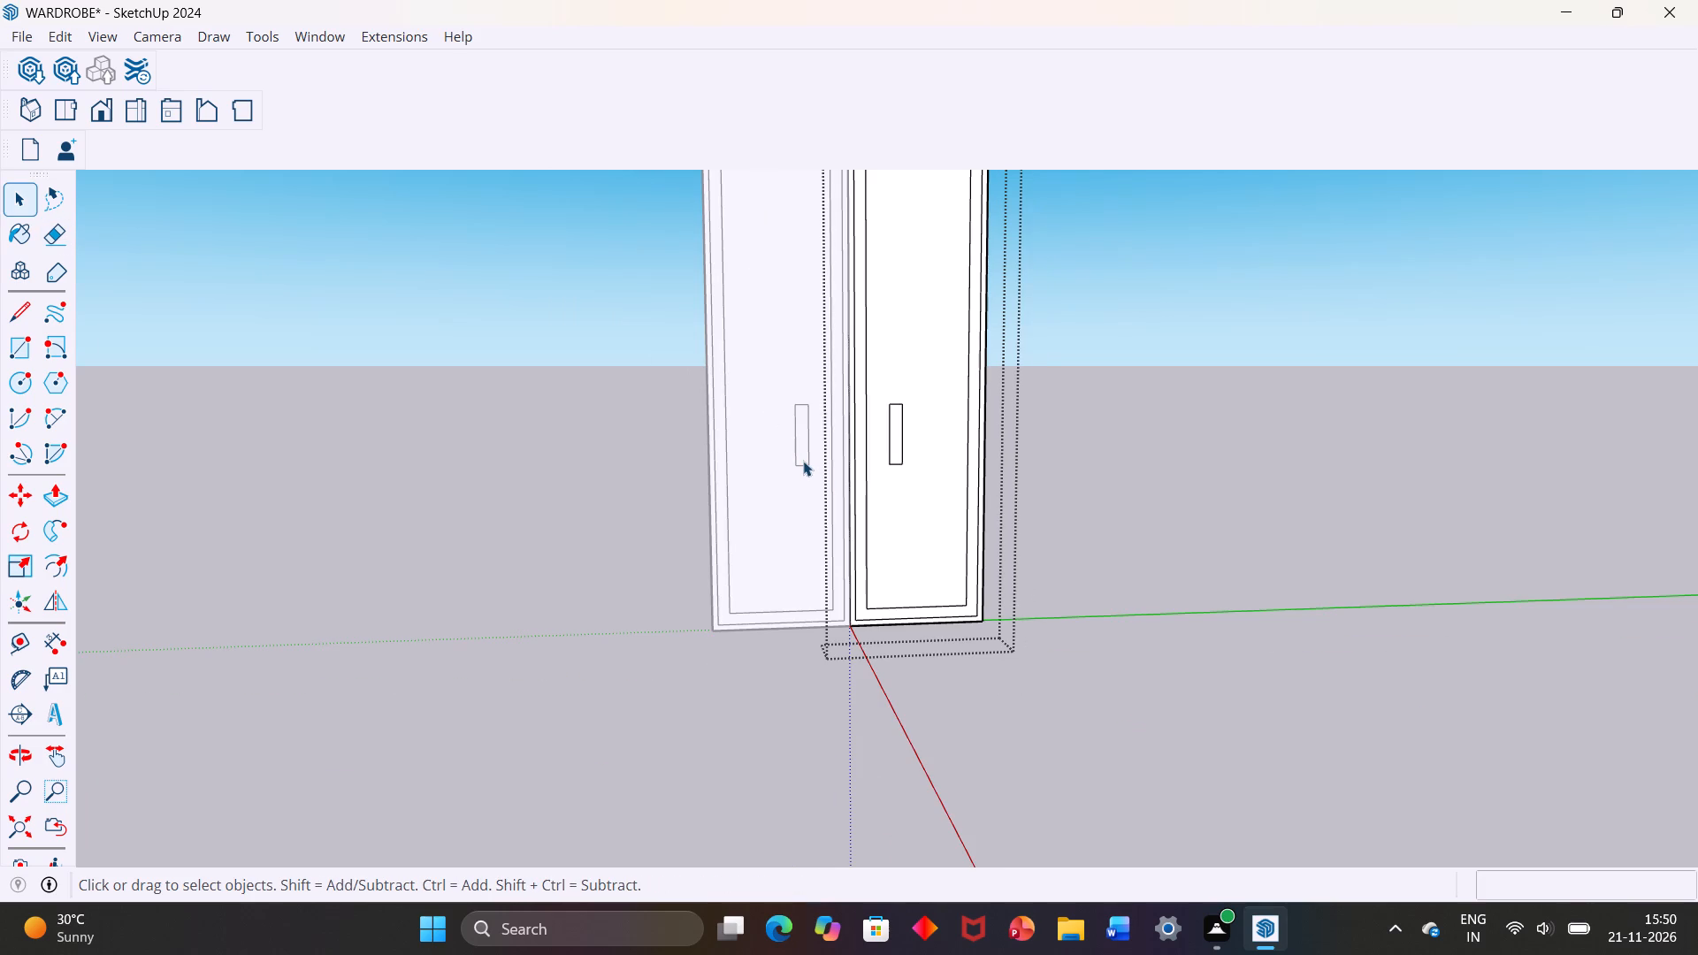
pyautogui.click(799, 462)
pyautogui.click(799, 462)
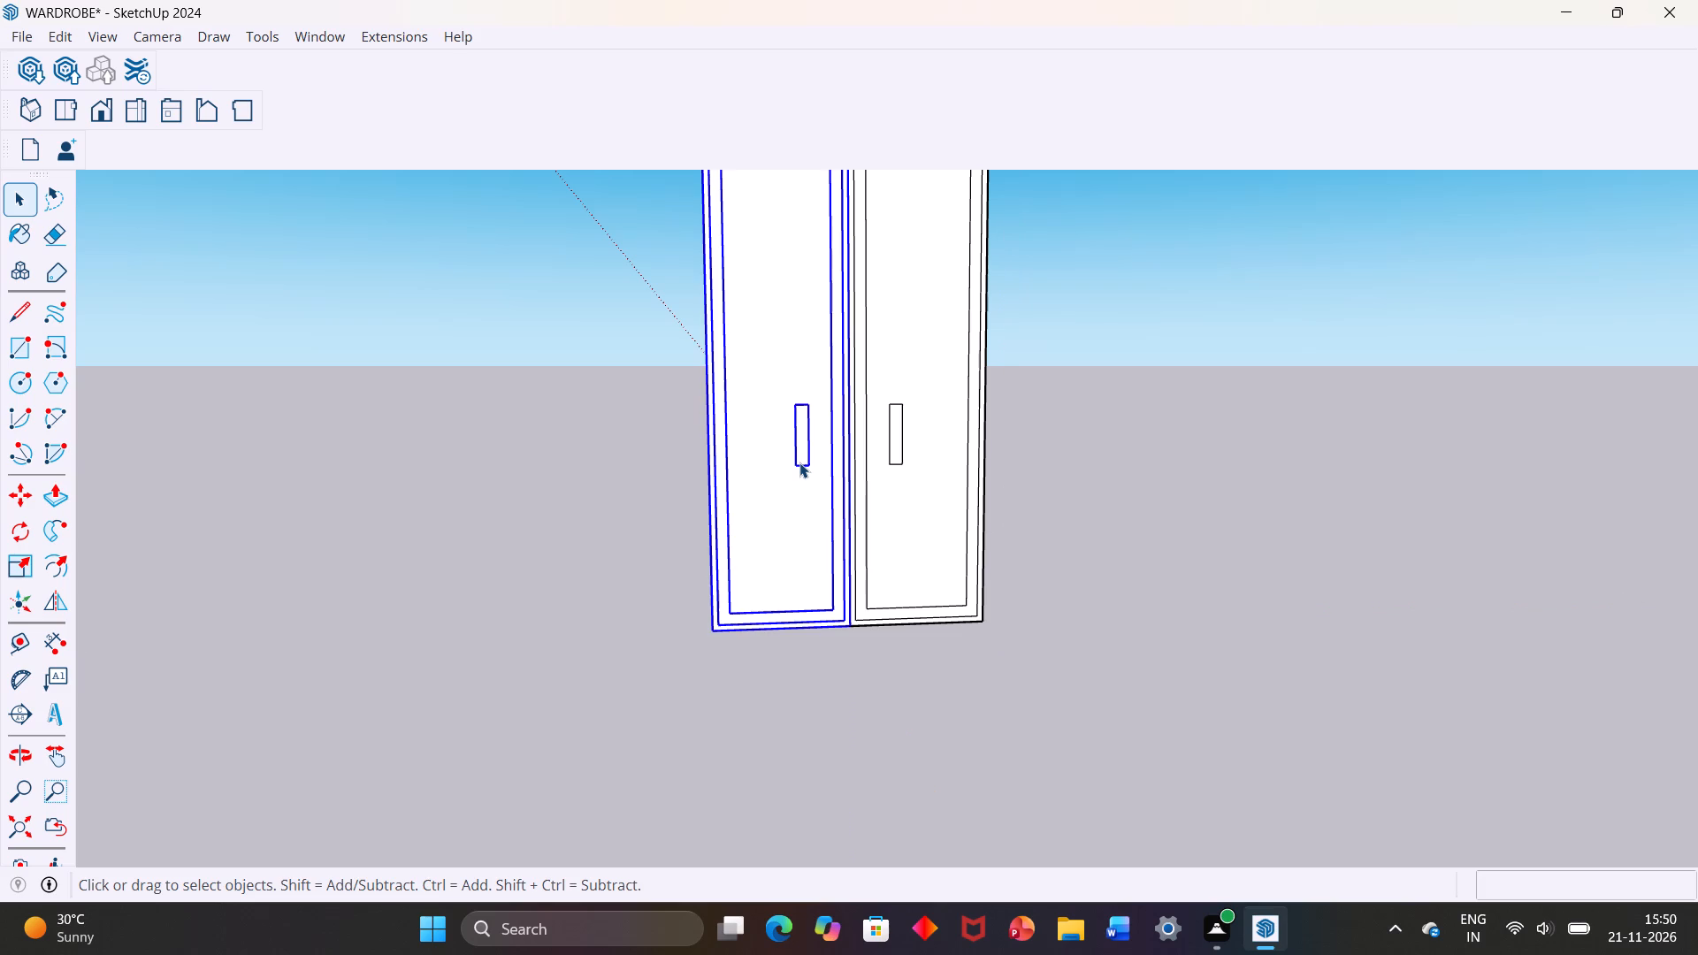
pyautogui.doubleClick(799, 462)
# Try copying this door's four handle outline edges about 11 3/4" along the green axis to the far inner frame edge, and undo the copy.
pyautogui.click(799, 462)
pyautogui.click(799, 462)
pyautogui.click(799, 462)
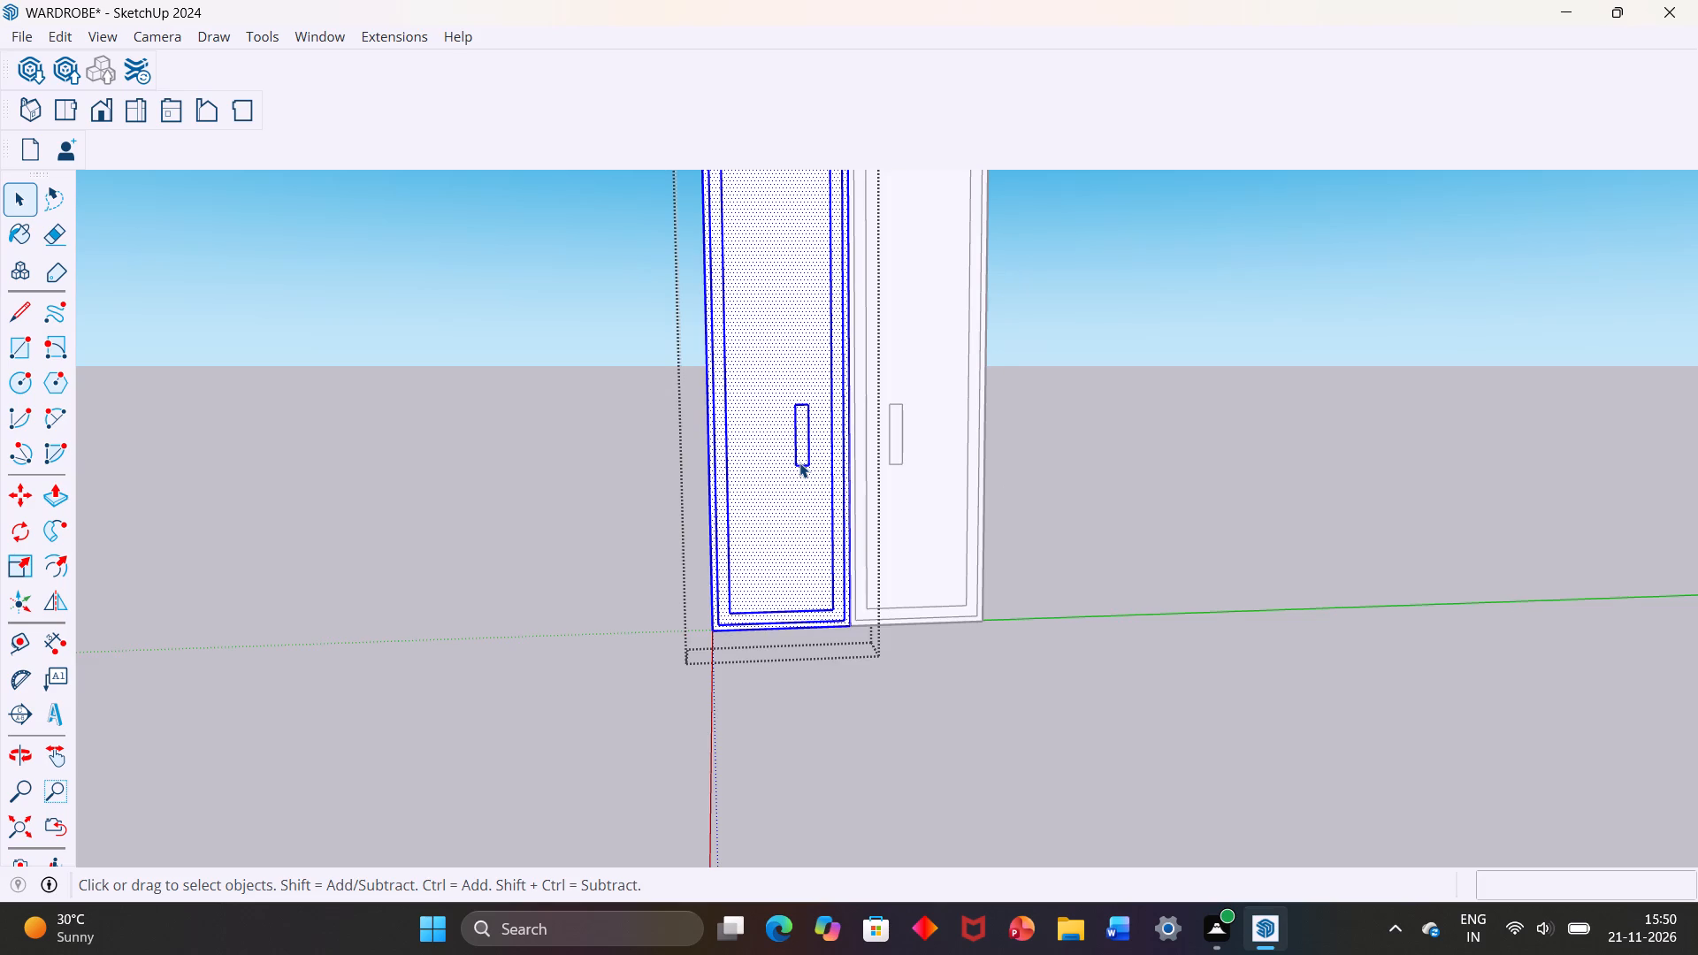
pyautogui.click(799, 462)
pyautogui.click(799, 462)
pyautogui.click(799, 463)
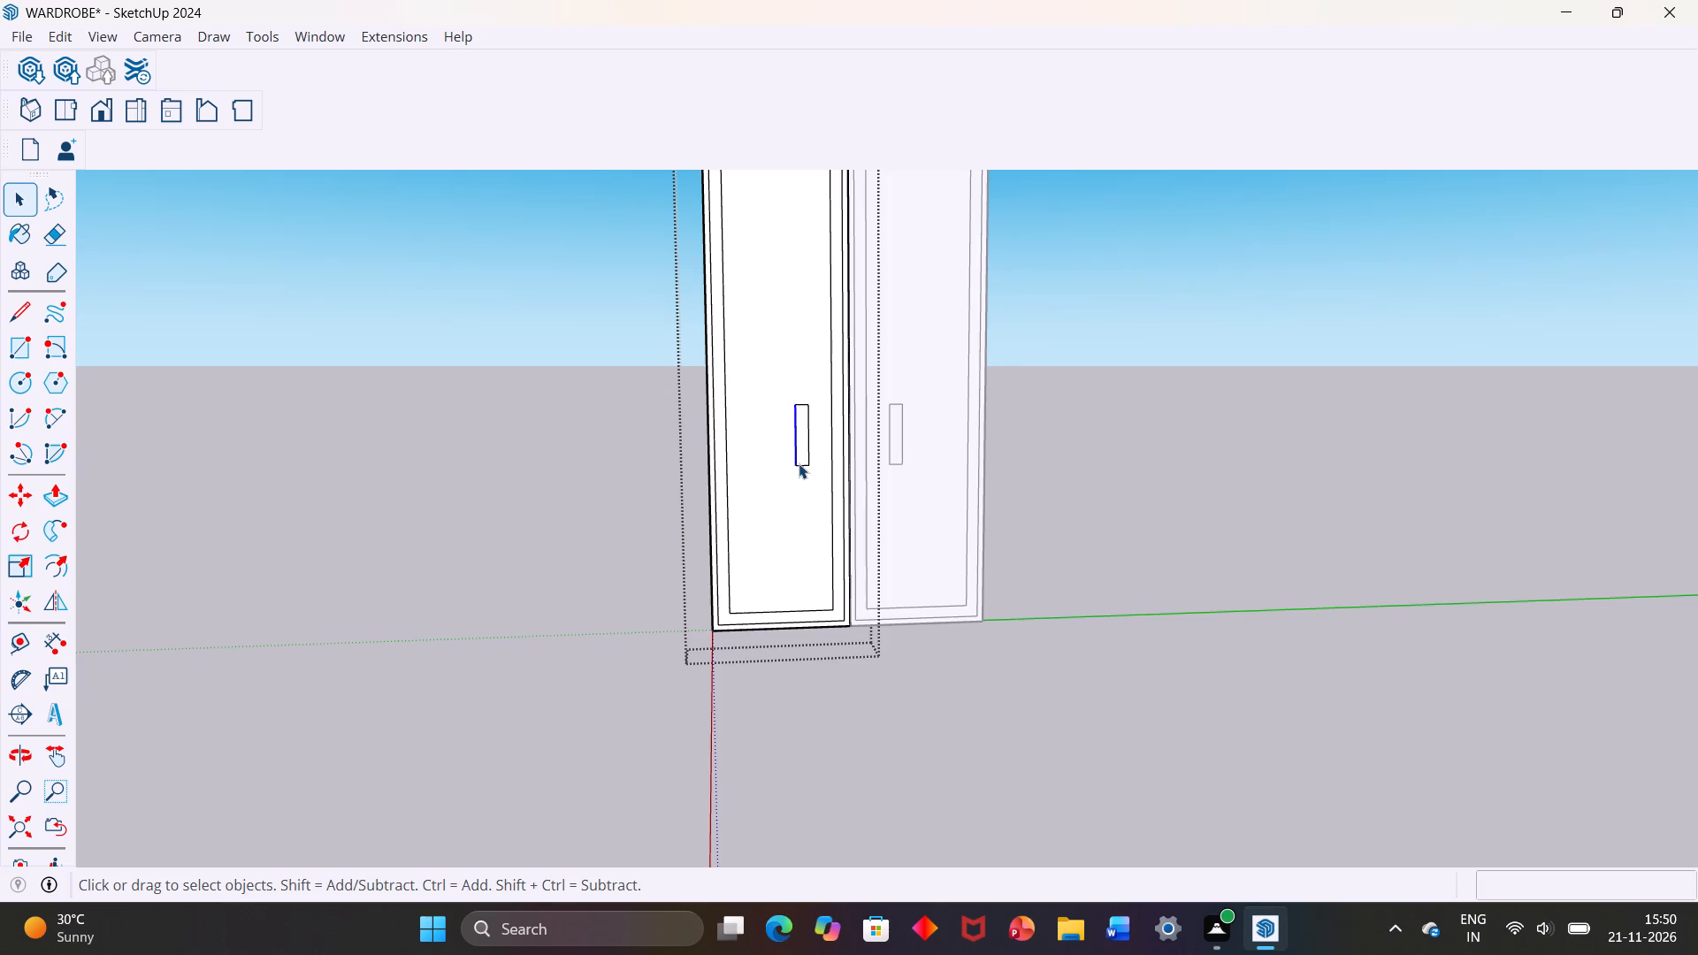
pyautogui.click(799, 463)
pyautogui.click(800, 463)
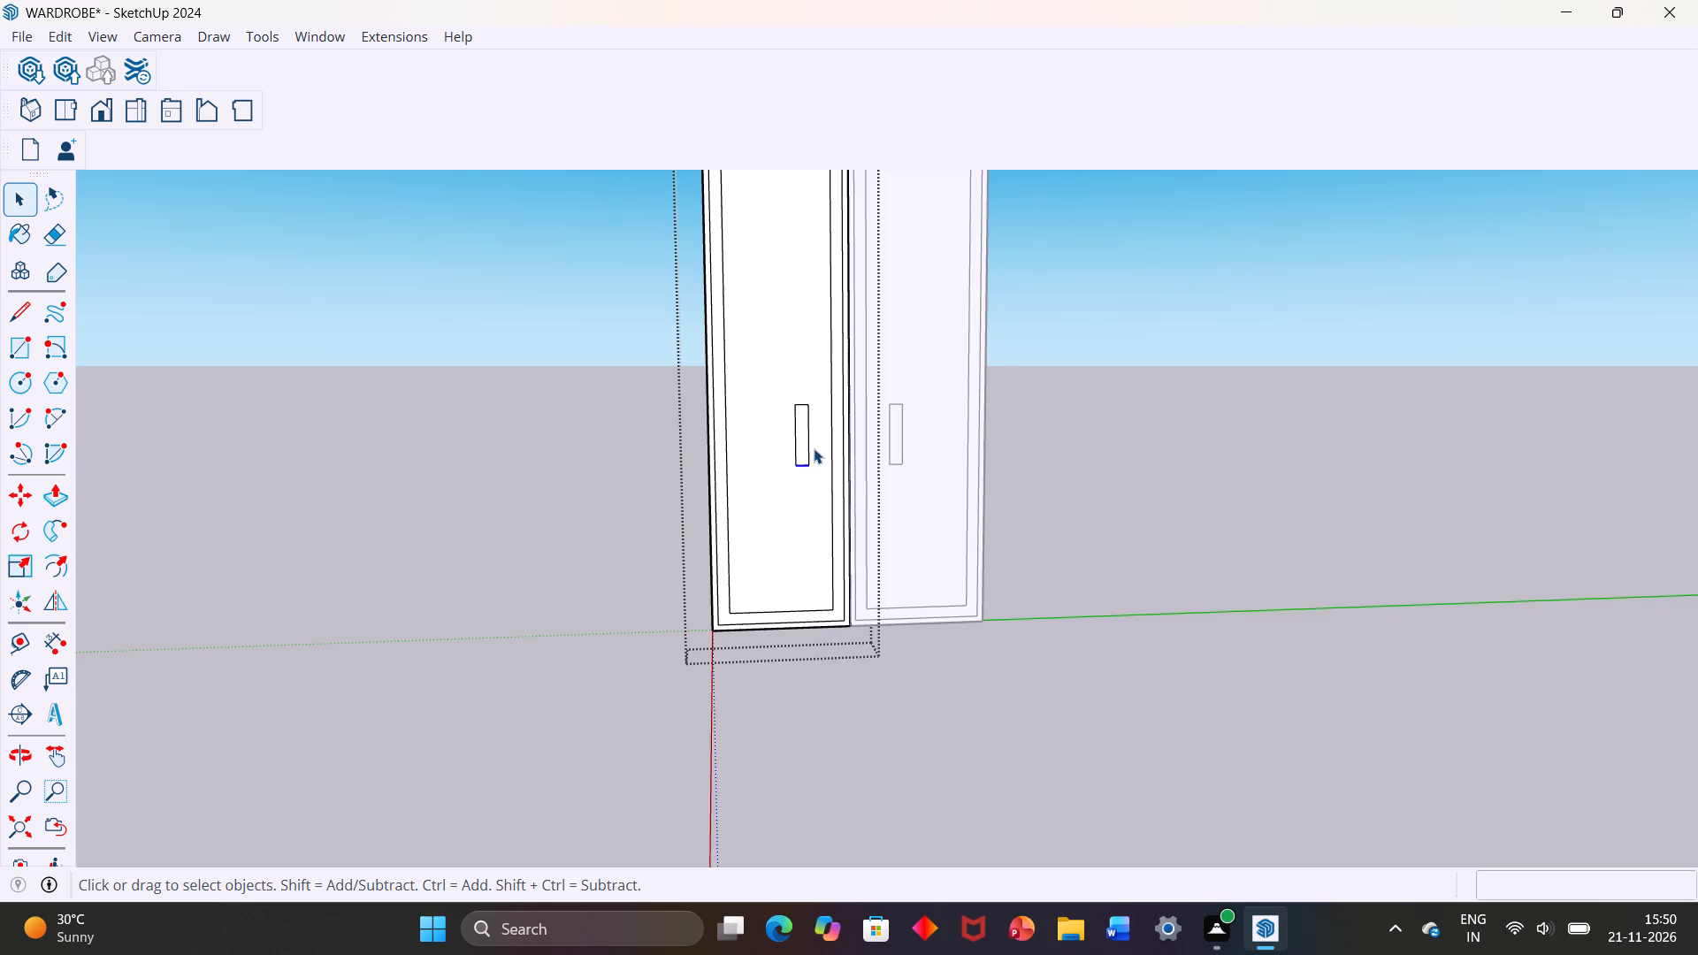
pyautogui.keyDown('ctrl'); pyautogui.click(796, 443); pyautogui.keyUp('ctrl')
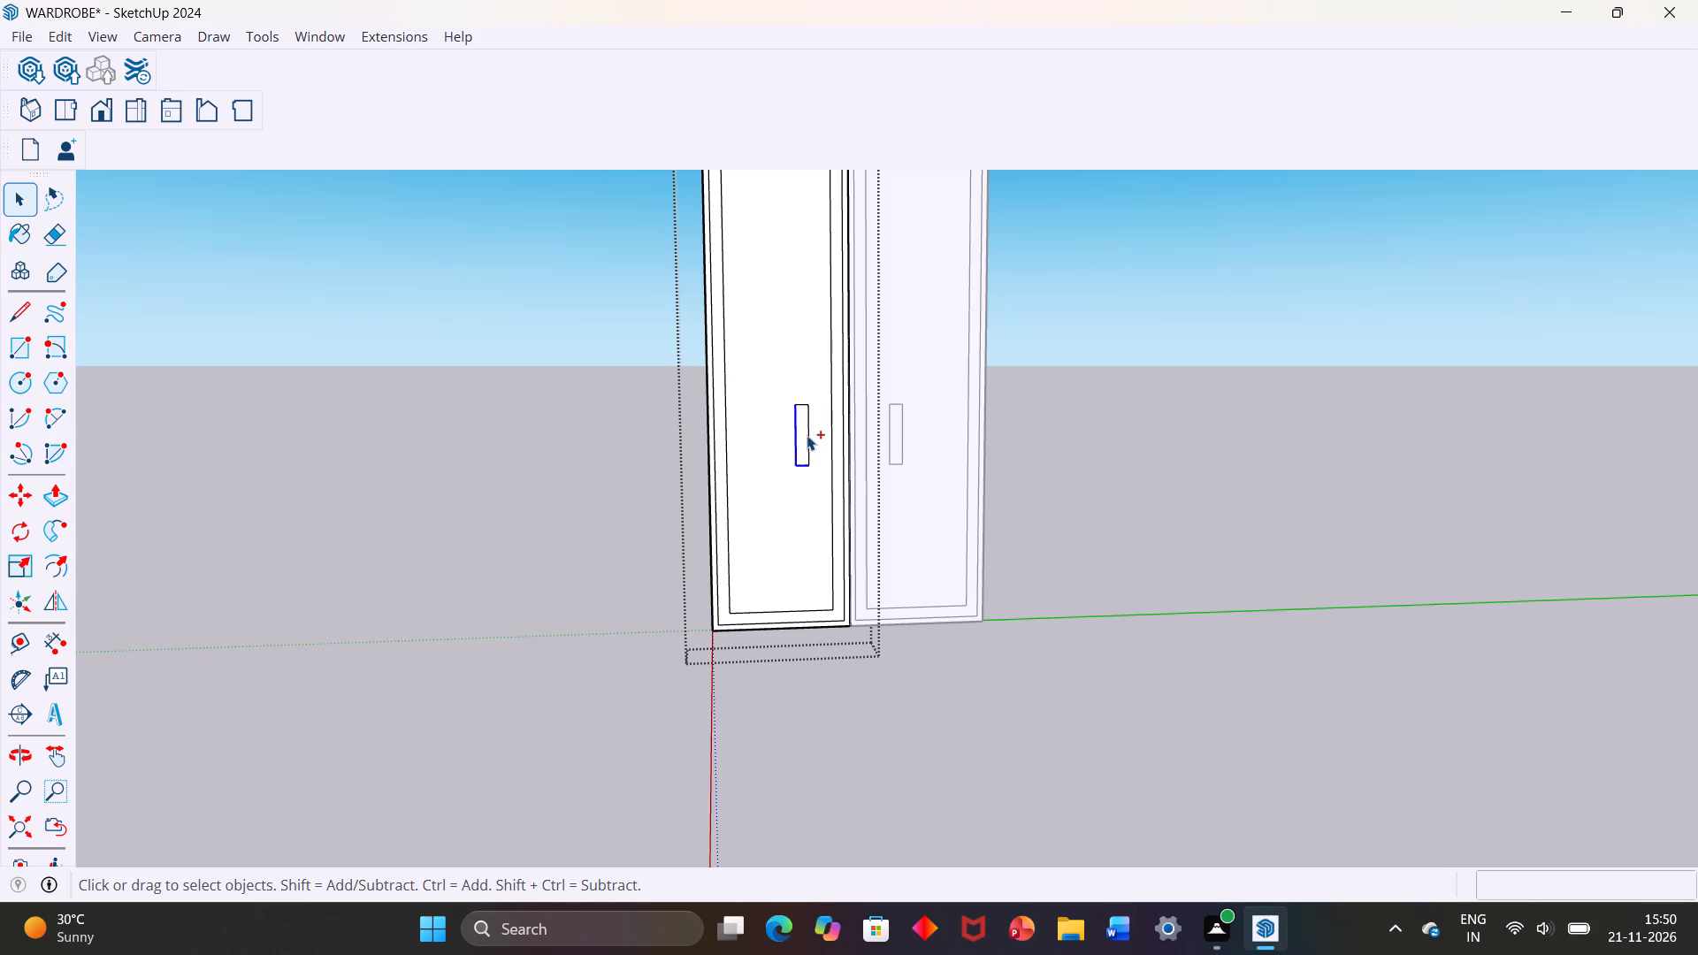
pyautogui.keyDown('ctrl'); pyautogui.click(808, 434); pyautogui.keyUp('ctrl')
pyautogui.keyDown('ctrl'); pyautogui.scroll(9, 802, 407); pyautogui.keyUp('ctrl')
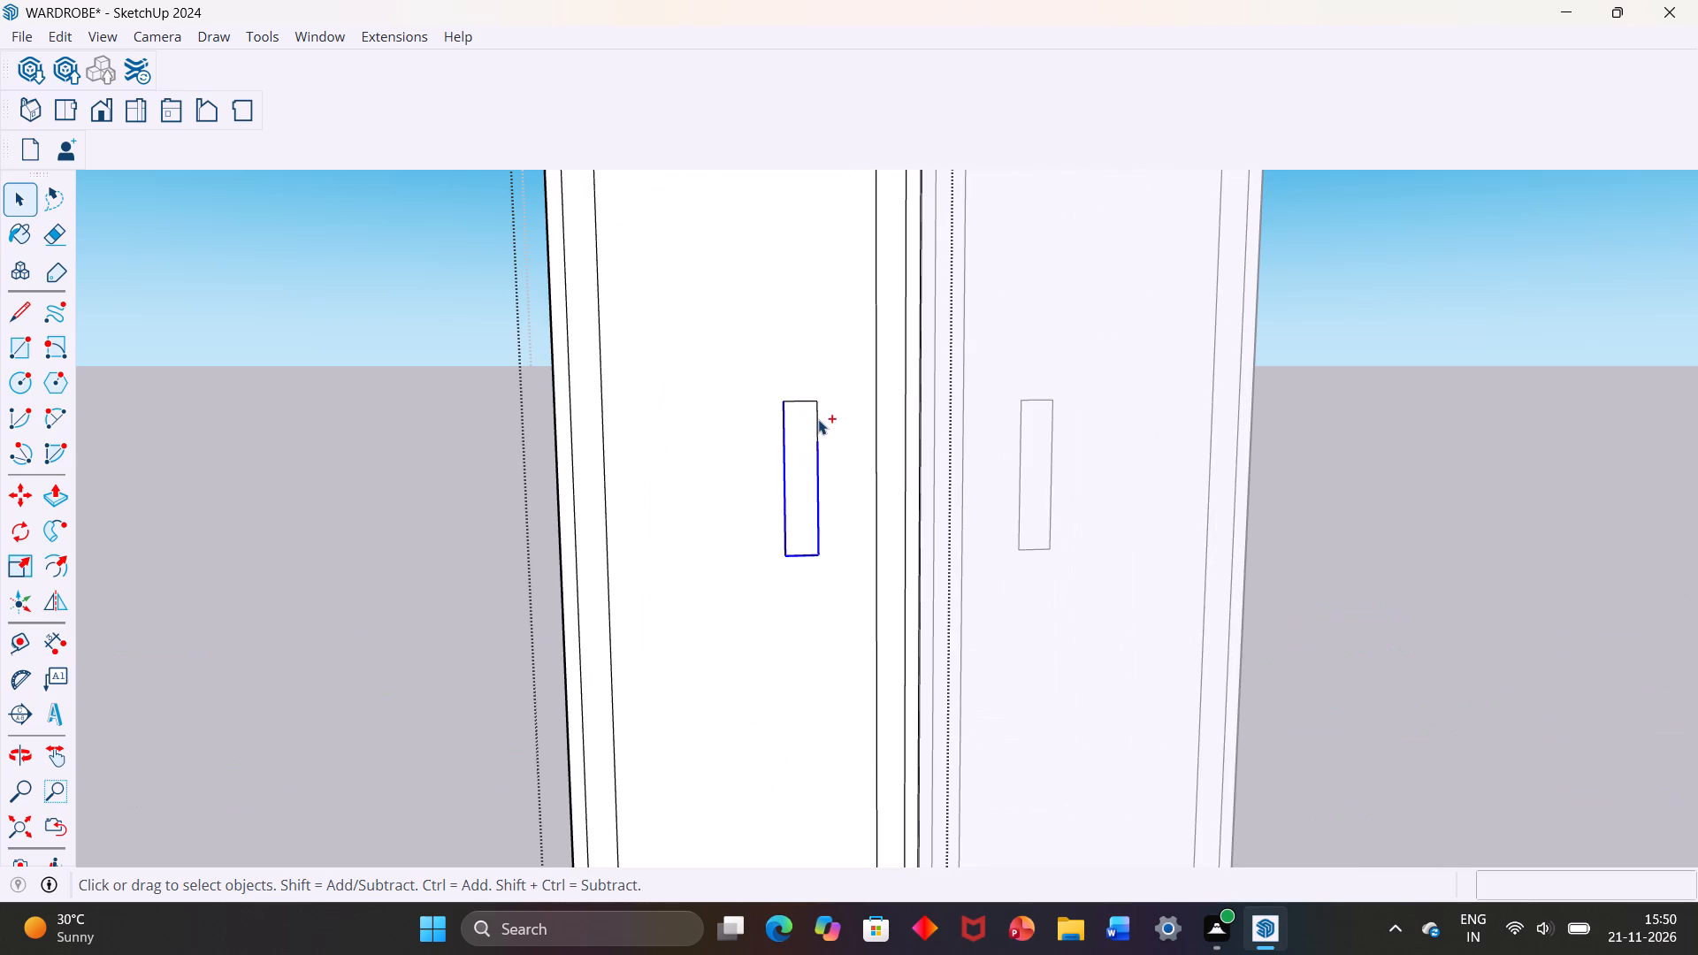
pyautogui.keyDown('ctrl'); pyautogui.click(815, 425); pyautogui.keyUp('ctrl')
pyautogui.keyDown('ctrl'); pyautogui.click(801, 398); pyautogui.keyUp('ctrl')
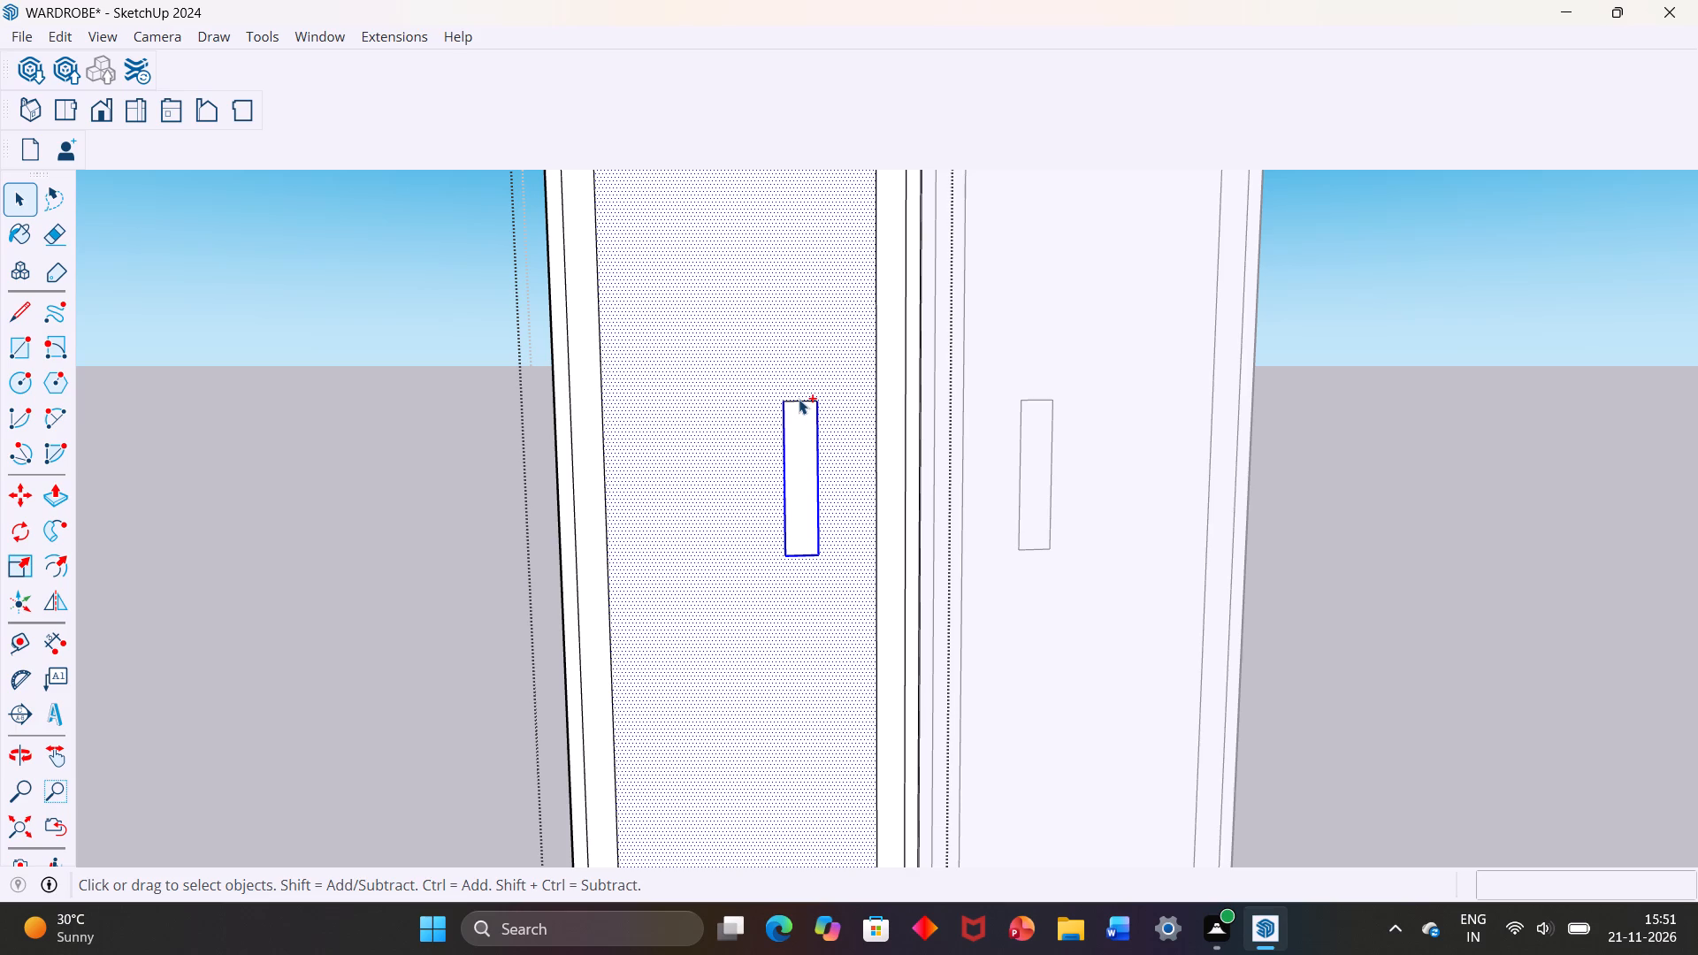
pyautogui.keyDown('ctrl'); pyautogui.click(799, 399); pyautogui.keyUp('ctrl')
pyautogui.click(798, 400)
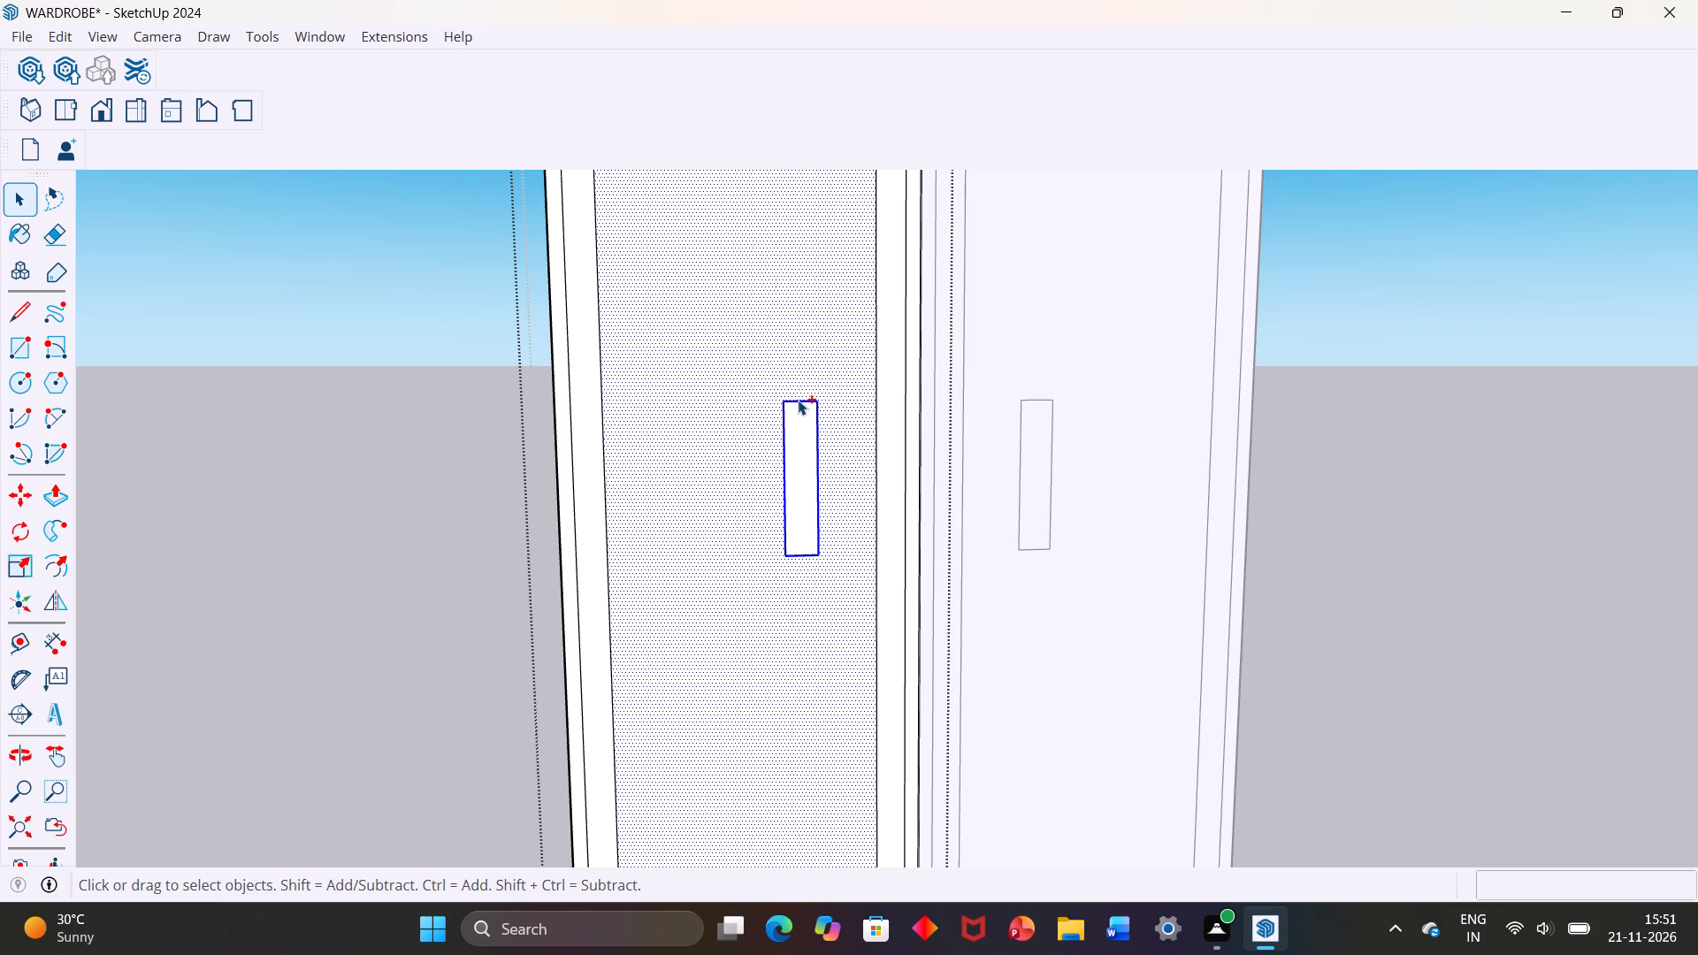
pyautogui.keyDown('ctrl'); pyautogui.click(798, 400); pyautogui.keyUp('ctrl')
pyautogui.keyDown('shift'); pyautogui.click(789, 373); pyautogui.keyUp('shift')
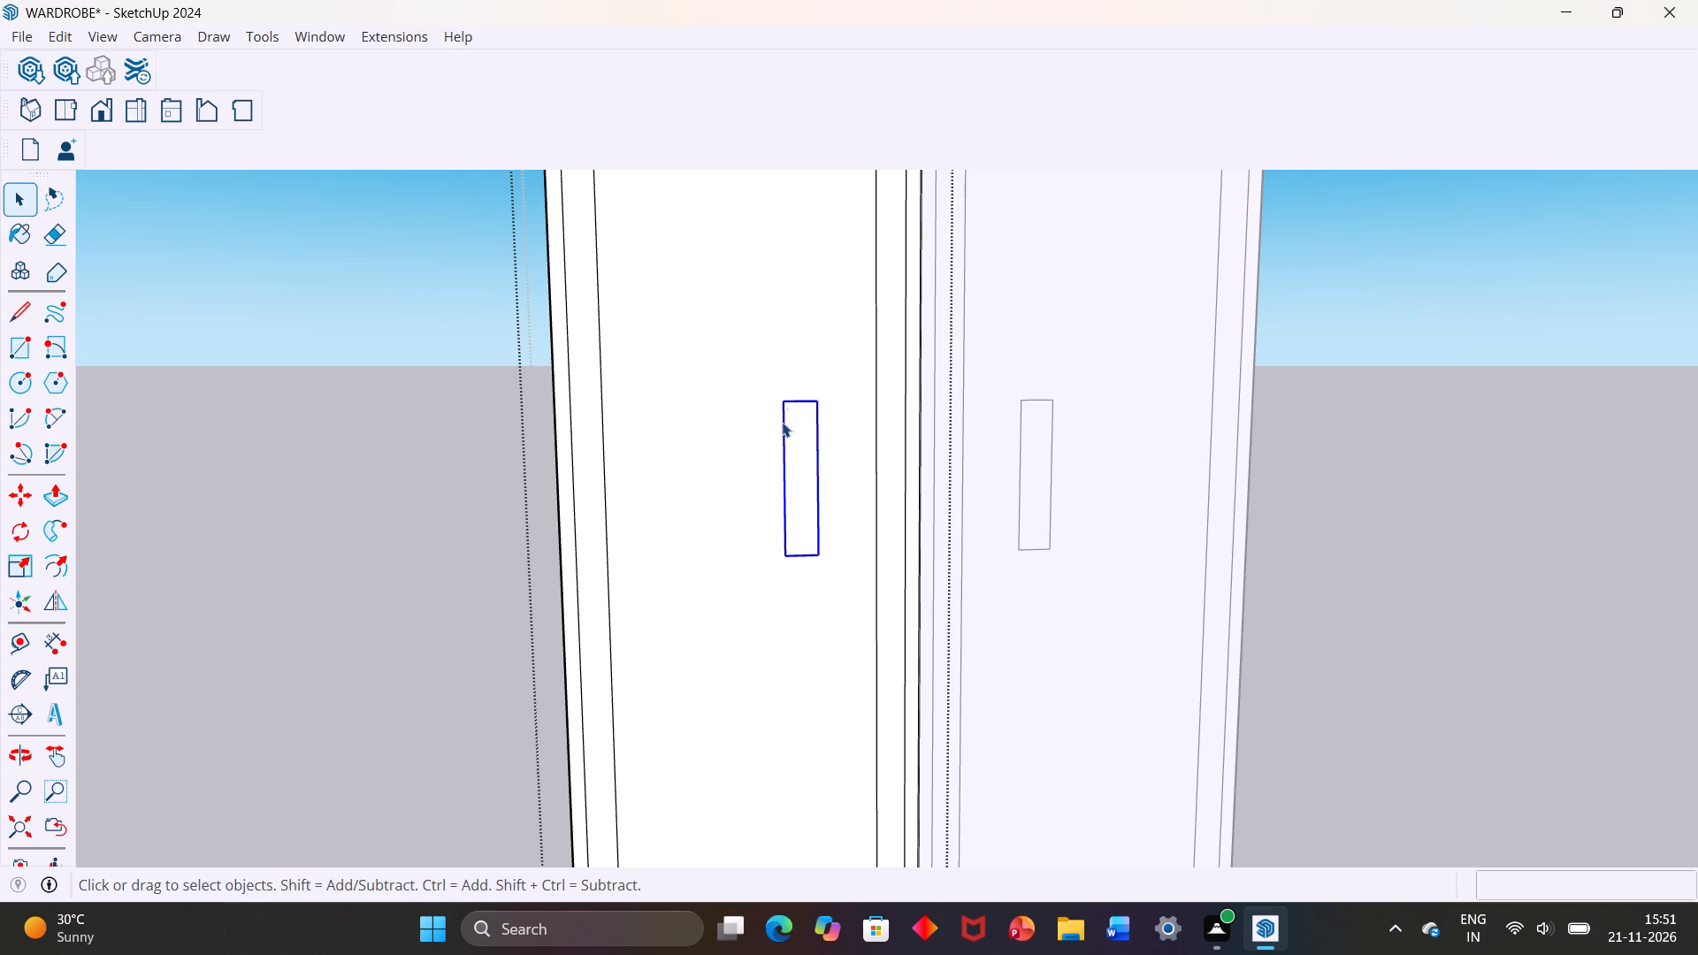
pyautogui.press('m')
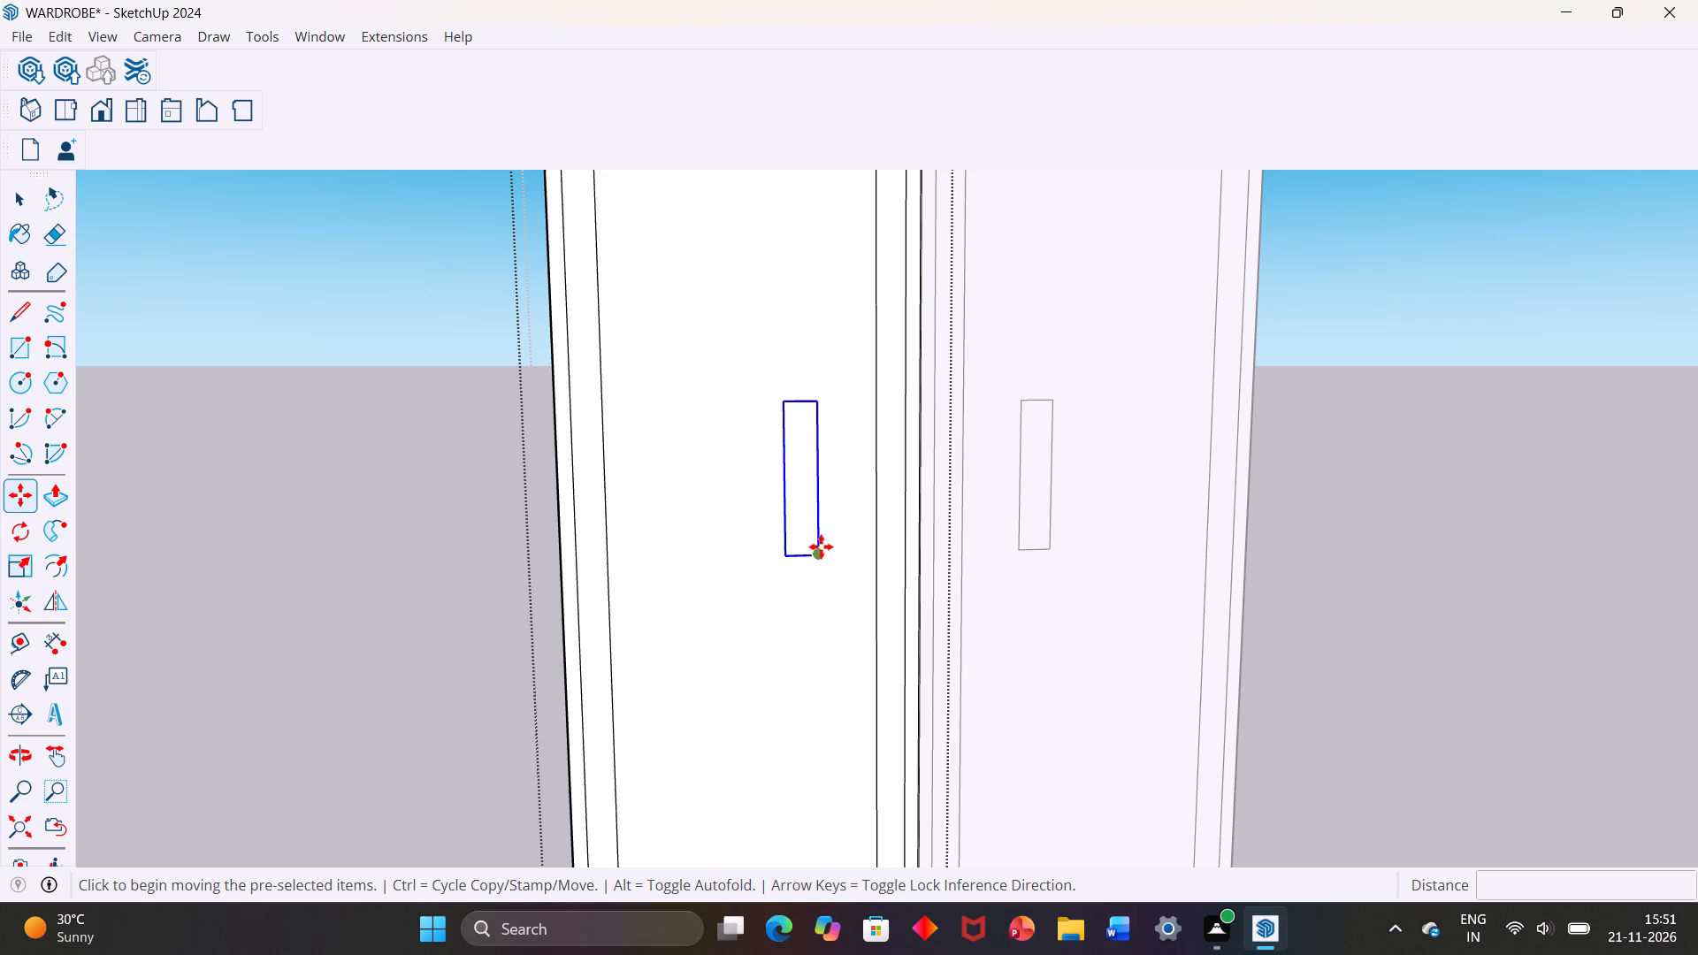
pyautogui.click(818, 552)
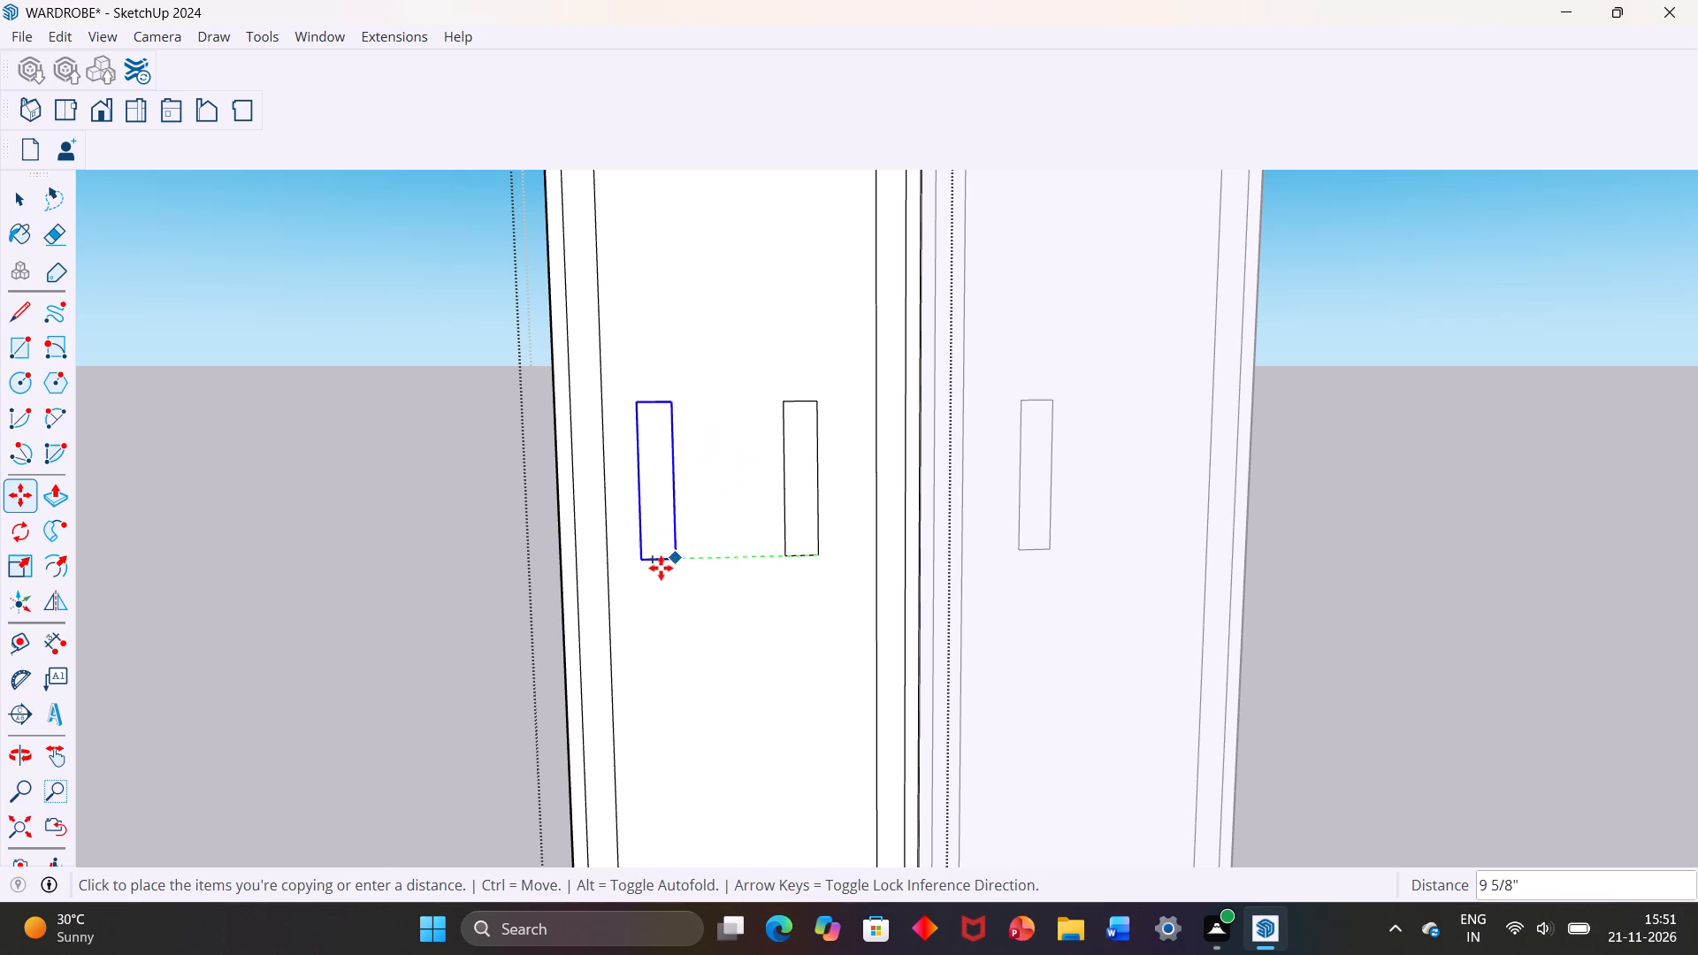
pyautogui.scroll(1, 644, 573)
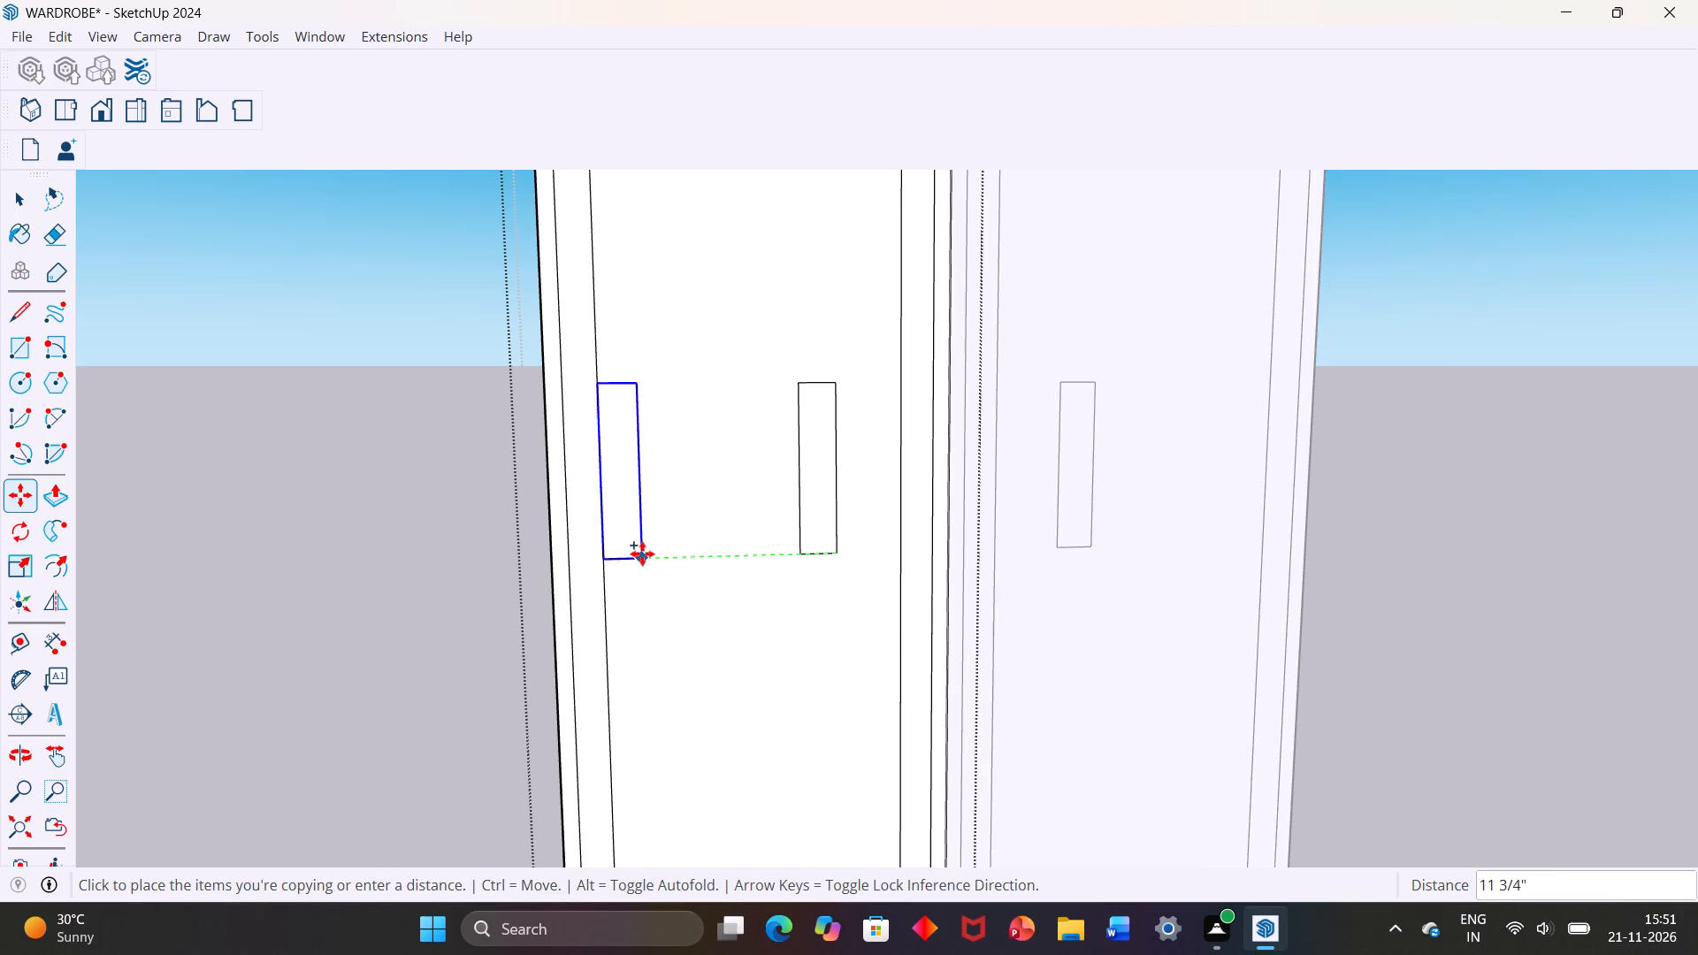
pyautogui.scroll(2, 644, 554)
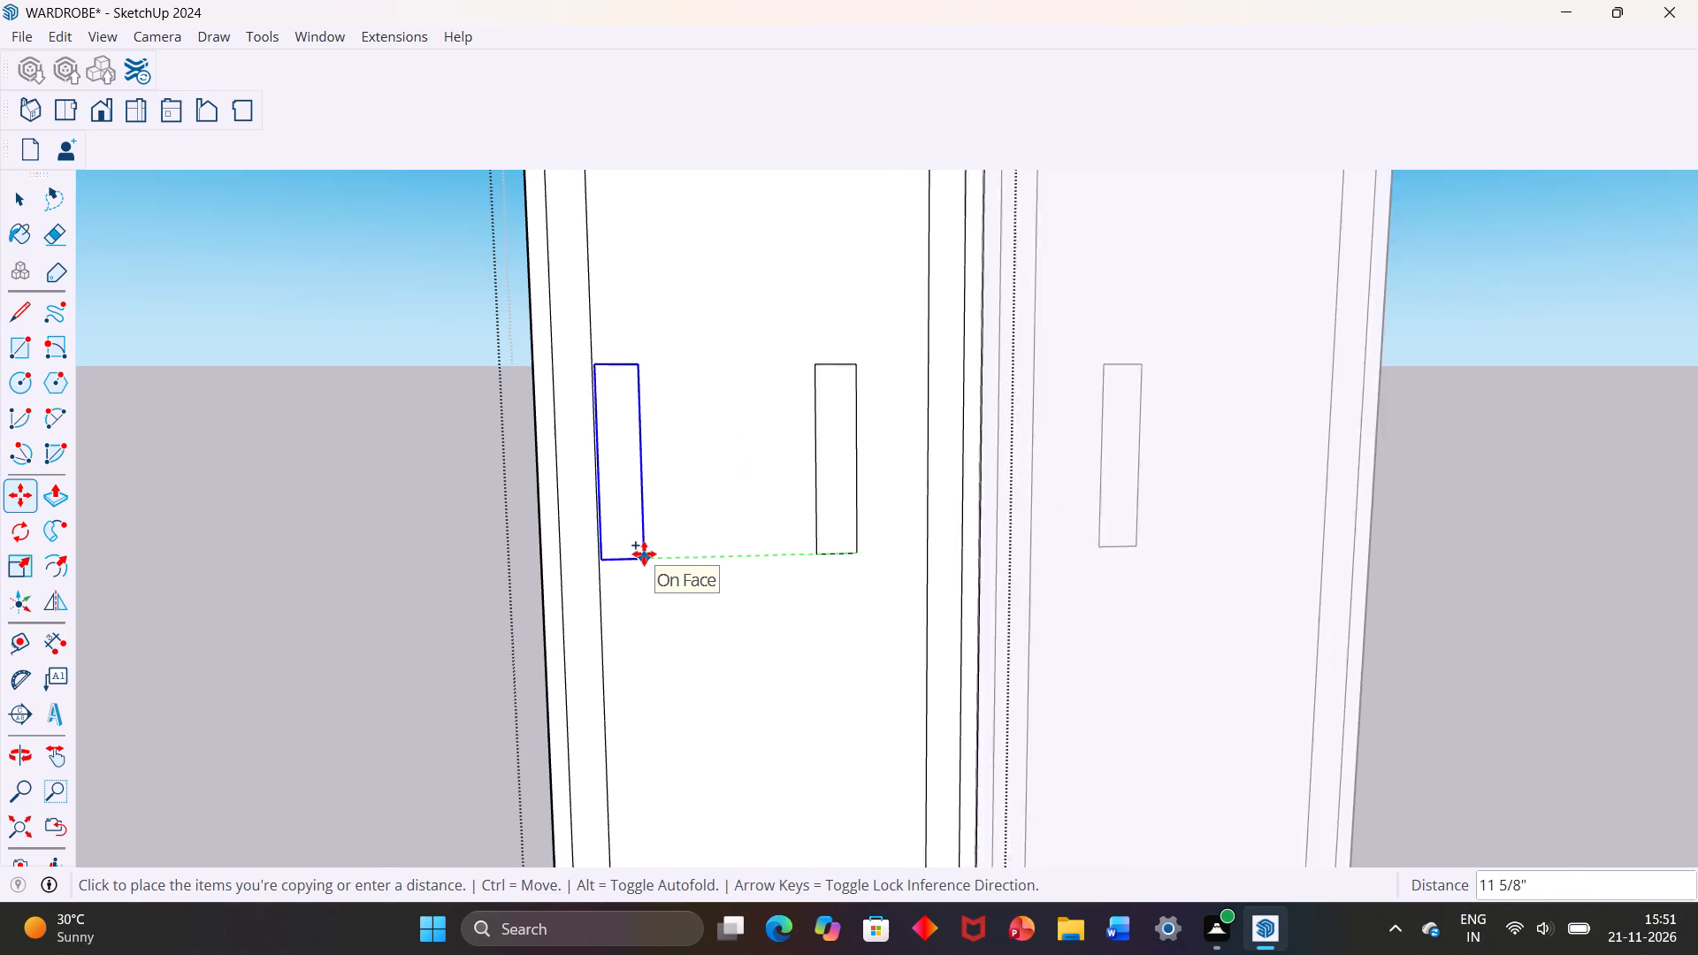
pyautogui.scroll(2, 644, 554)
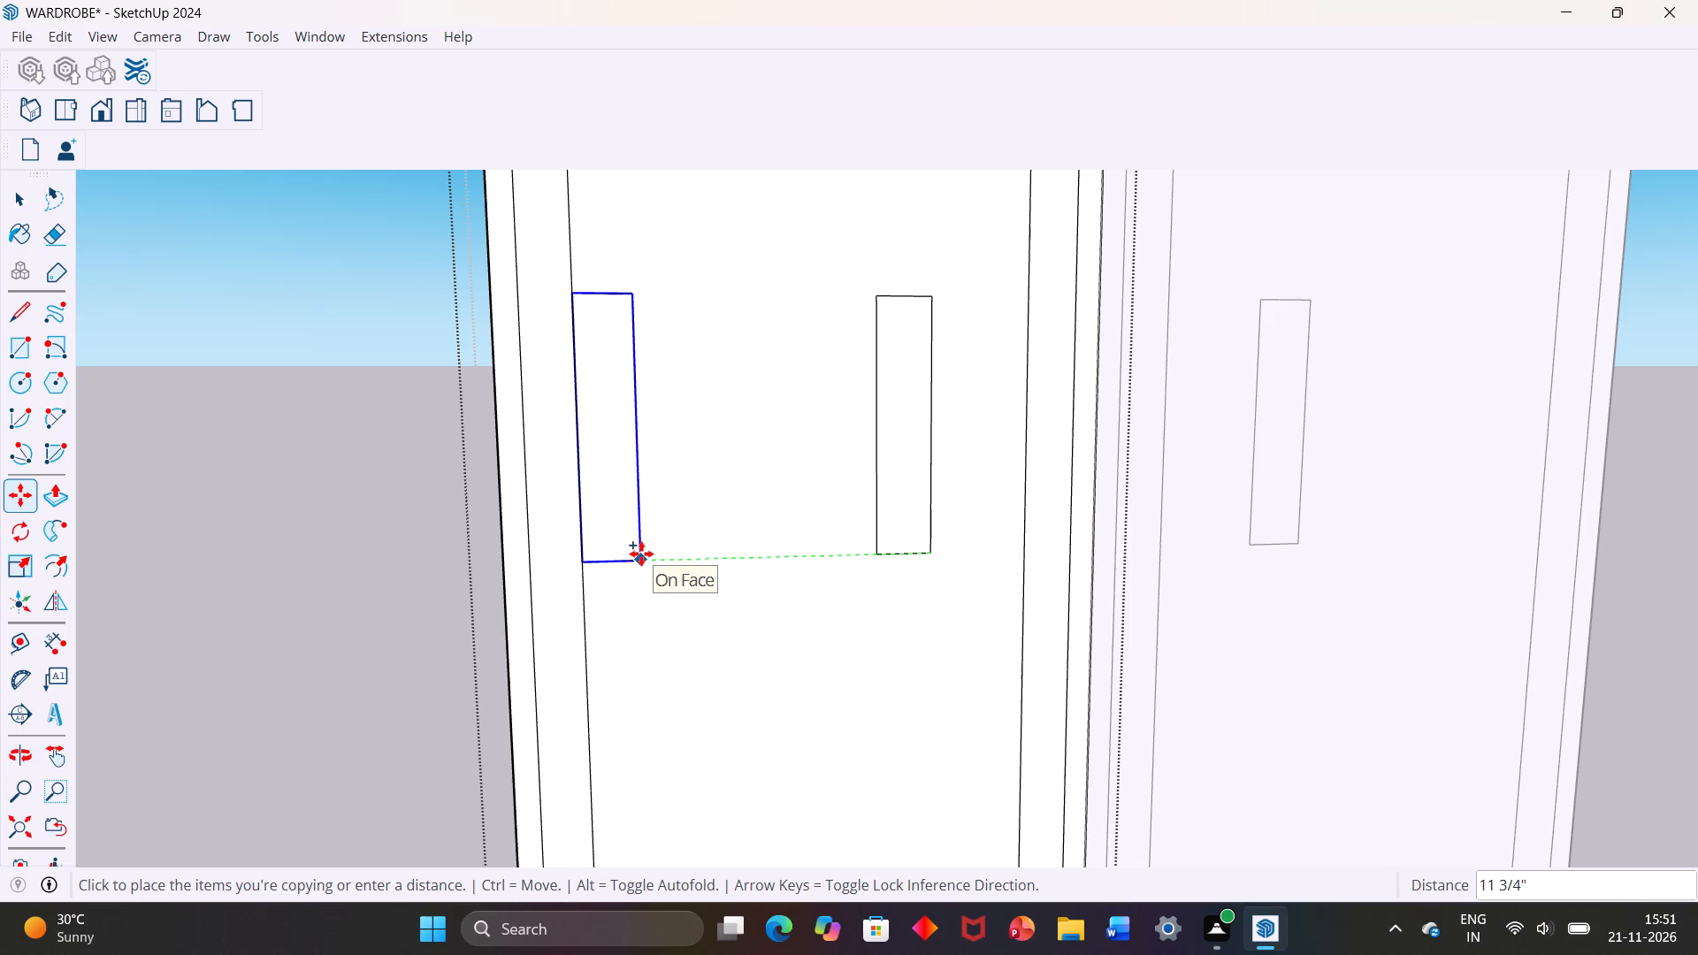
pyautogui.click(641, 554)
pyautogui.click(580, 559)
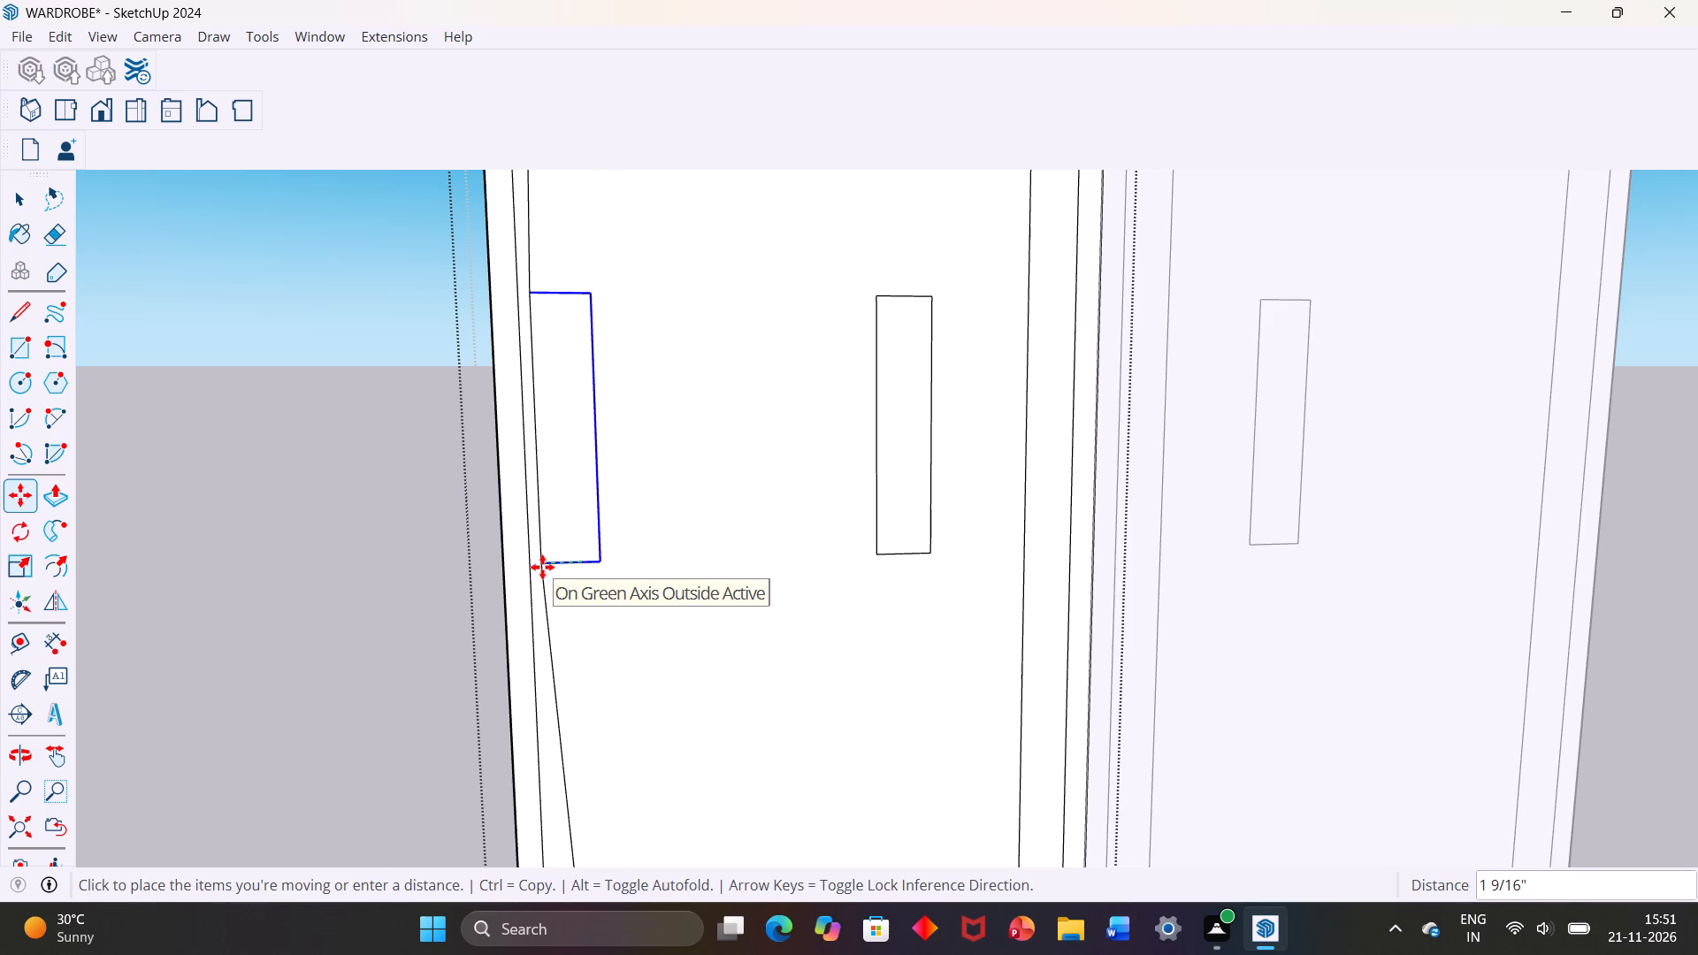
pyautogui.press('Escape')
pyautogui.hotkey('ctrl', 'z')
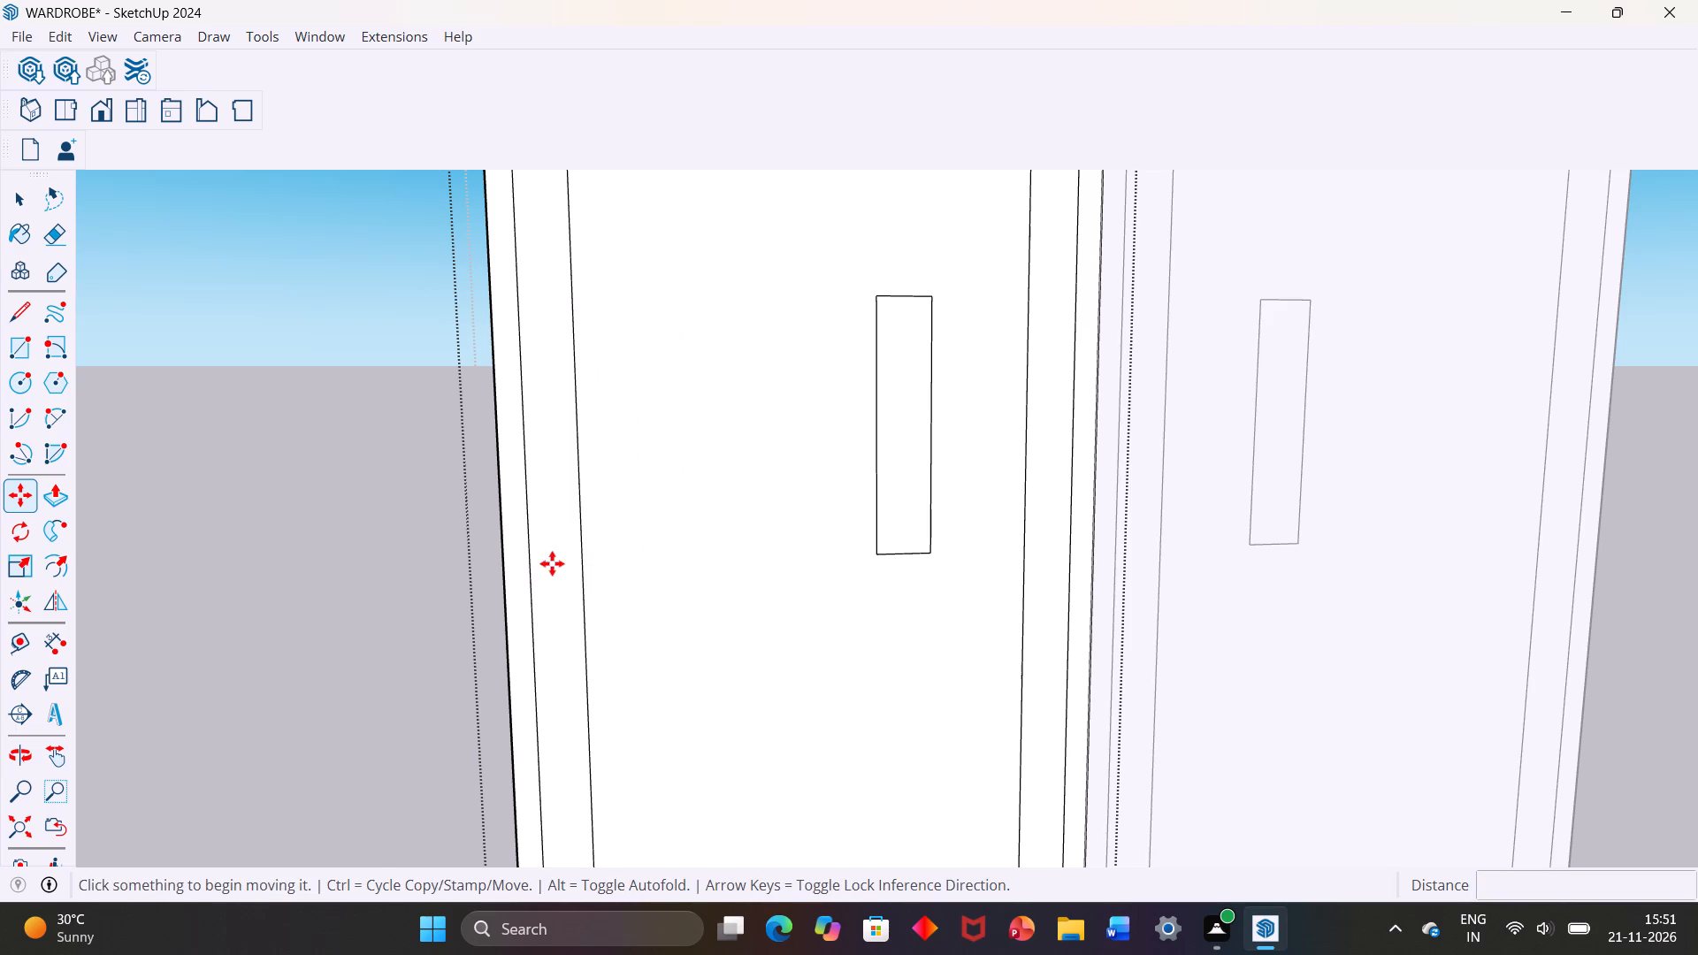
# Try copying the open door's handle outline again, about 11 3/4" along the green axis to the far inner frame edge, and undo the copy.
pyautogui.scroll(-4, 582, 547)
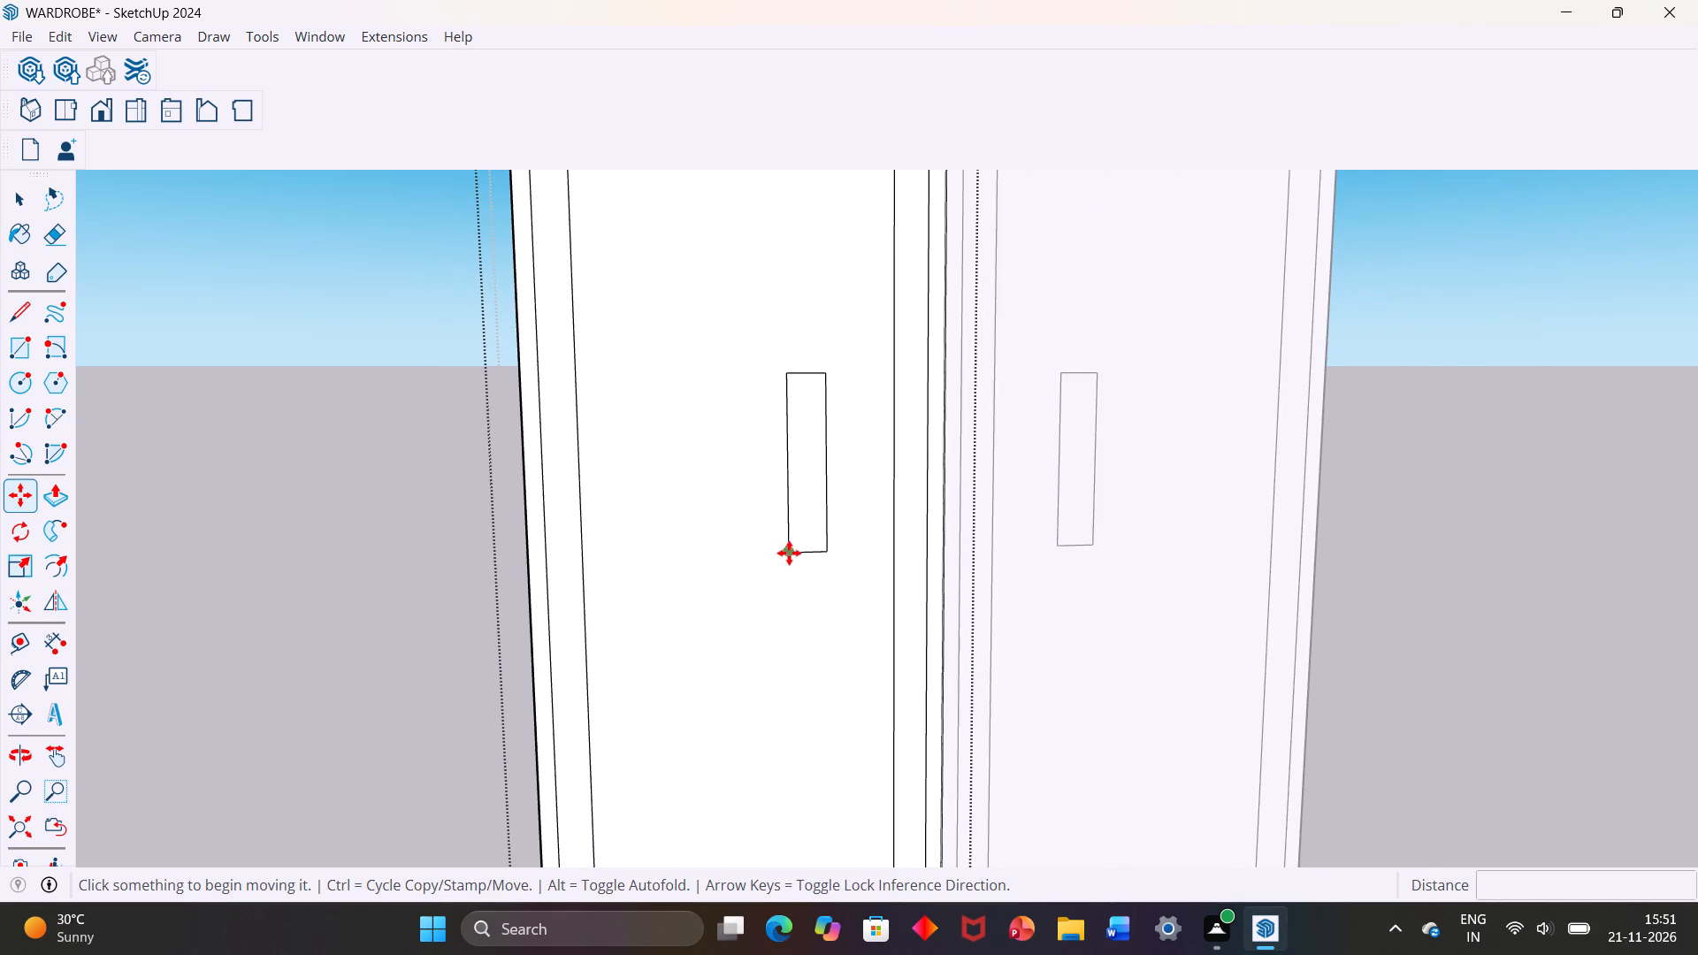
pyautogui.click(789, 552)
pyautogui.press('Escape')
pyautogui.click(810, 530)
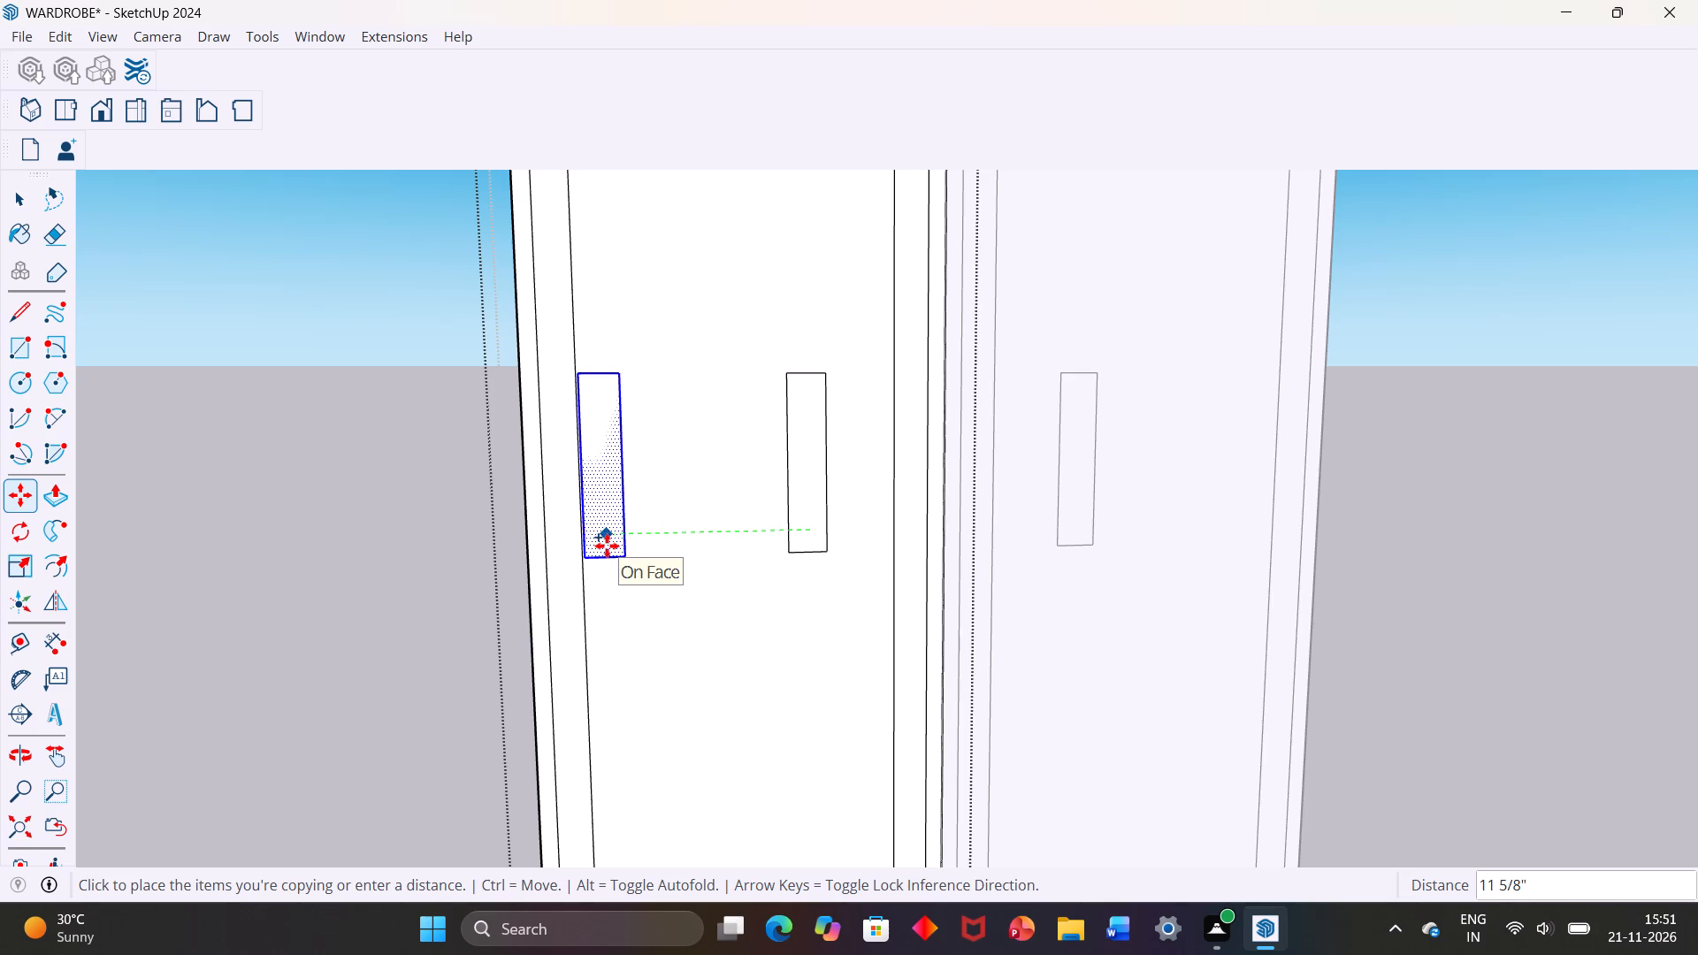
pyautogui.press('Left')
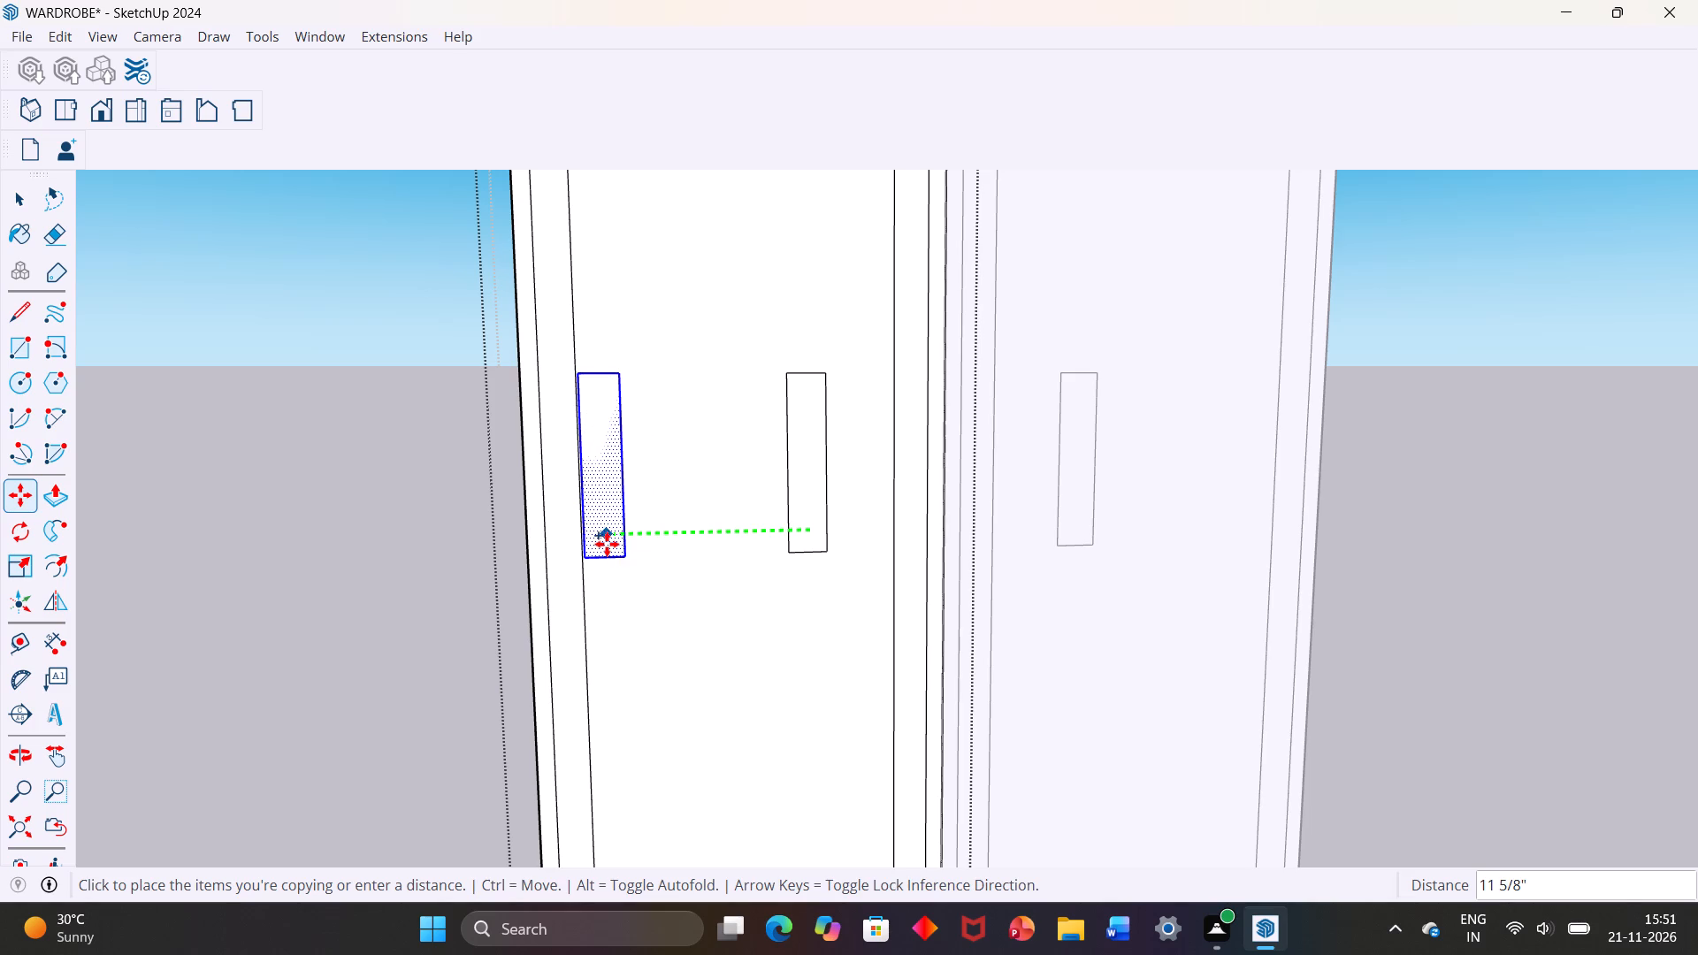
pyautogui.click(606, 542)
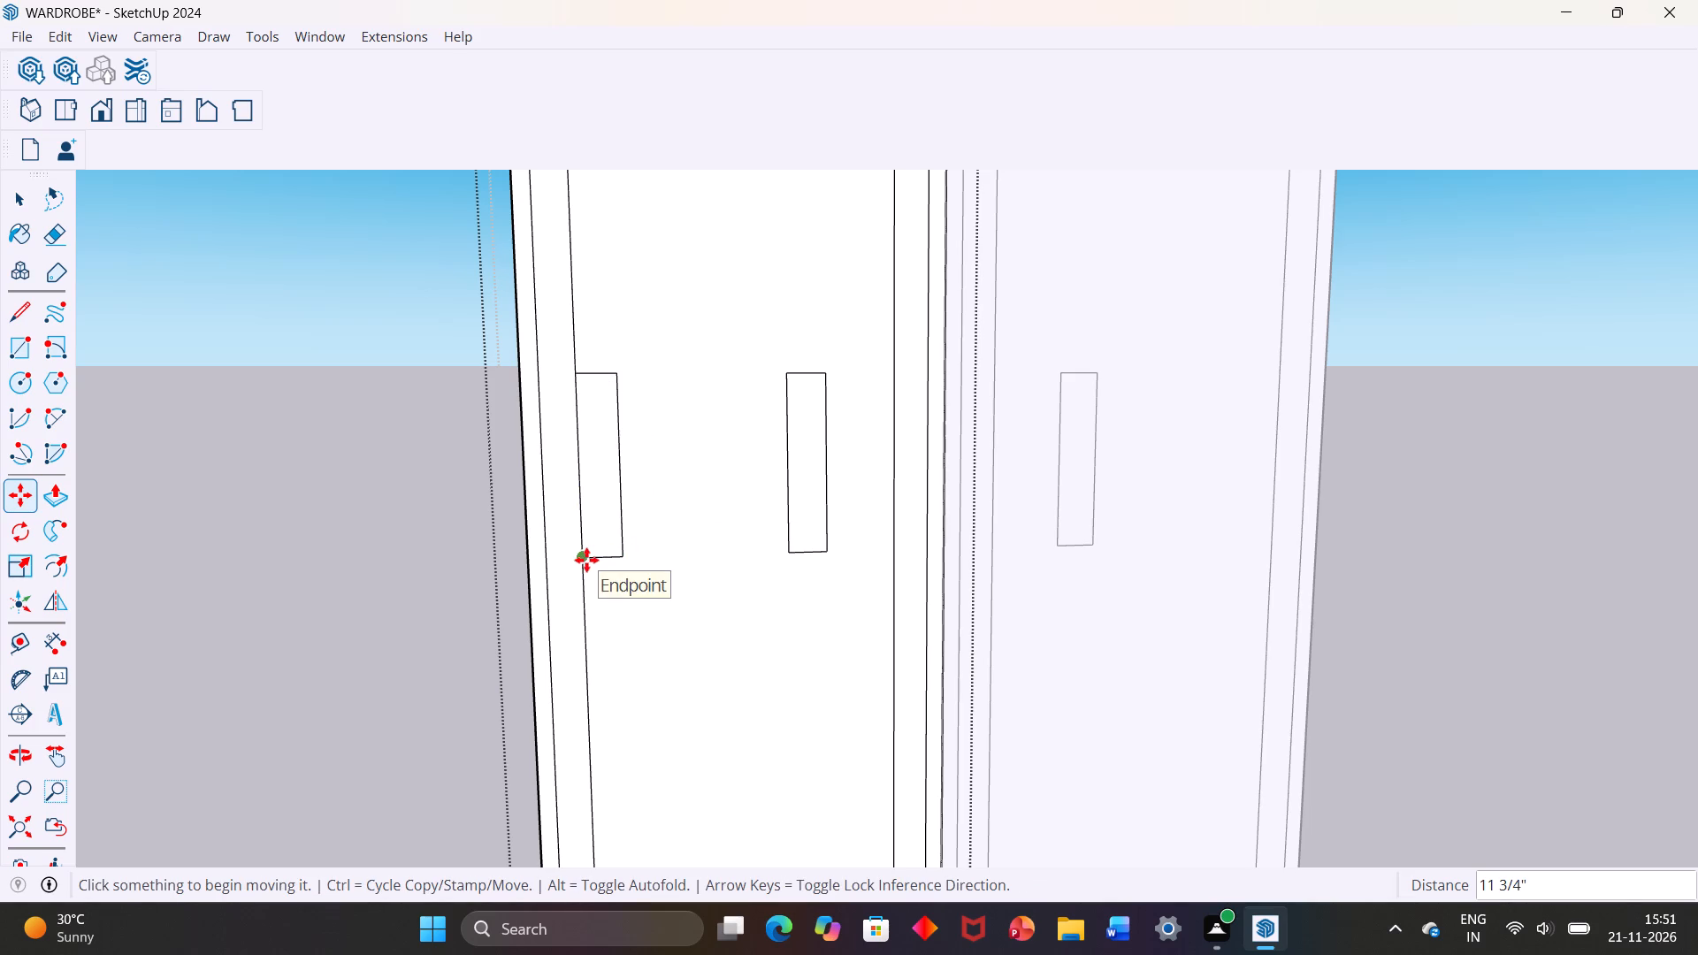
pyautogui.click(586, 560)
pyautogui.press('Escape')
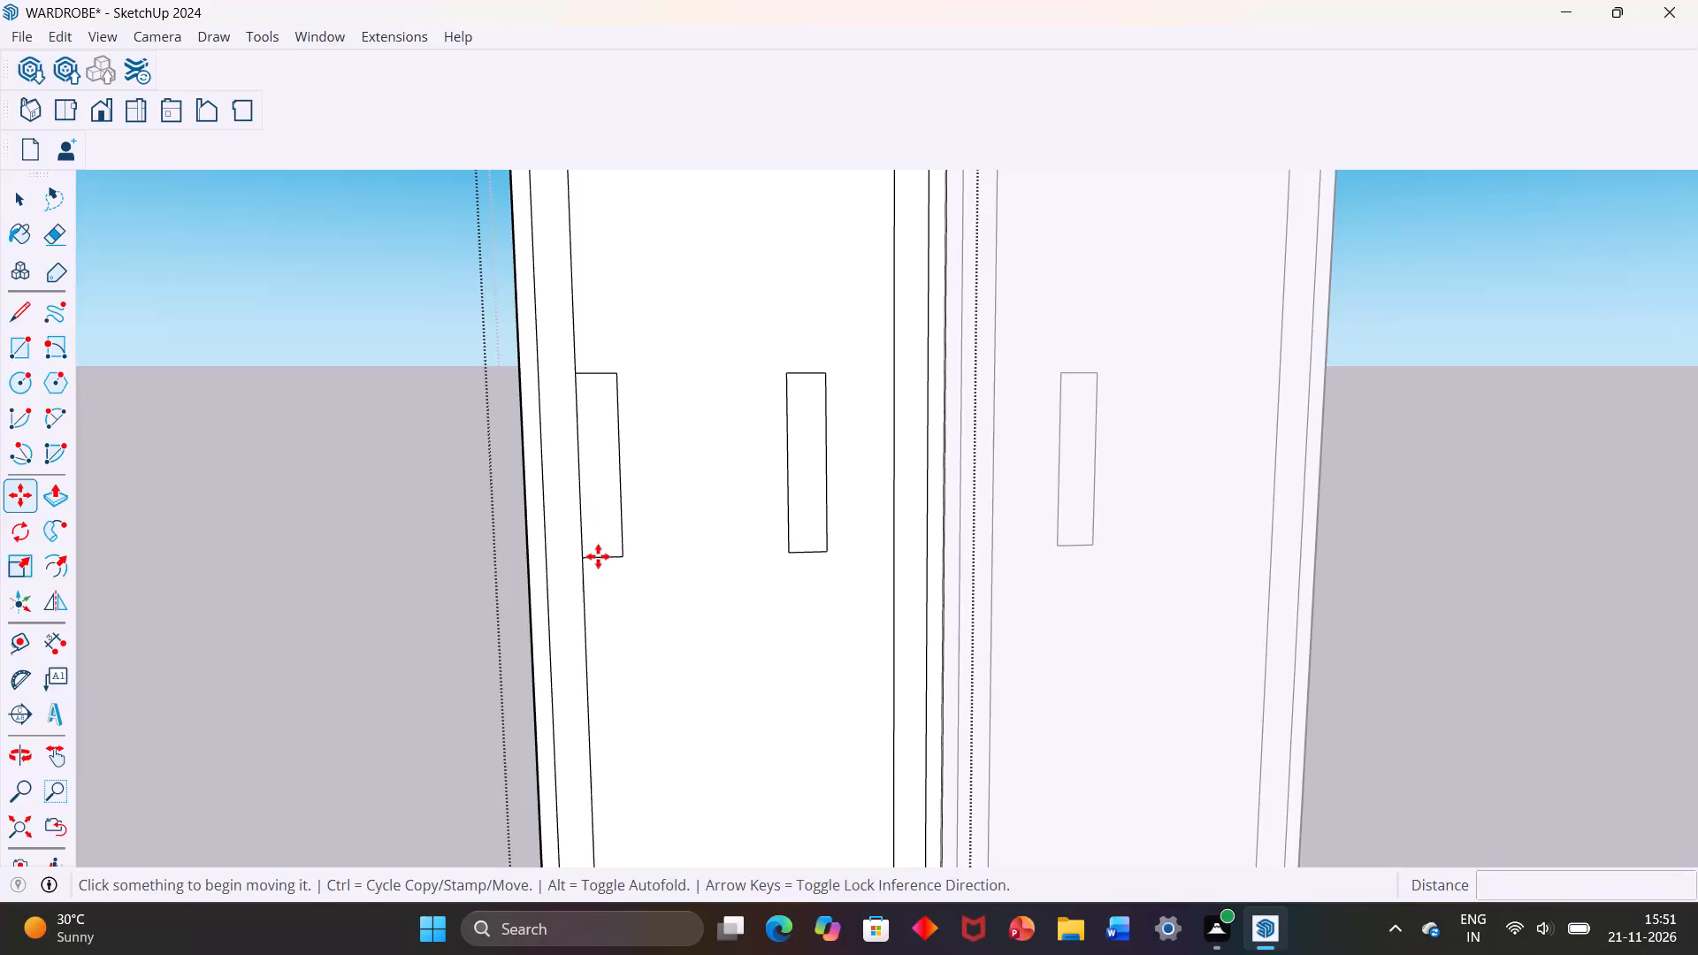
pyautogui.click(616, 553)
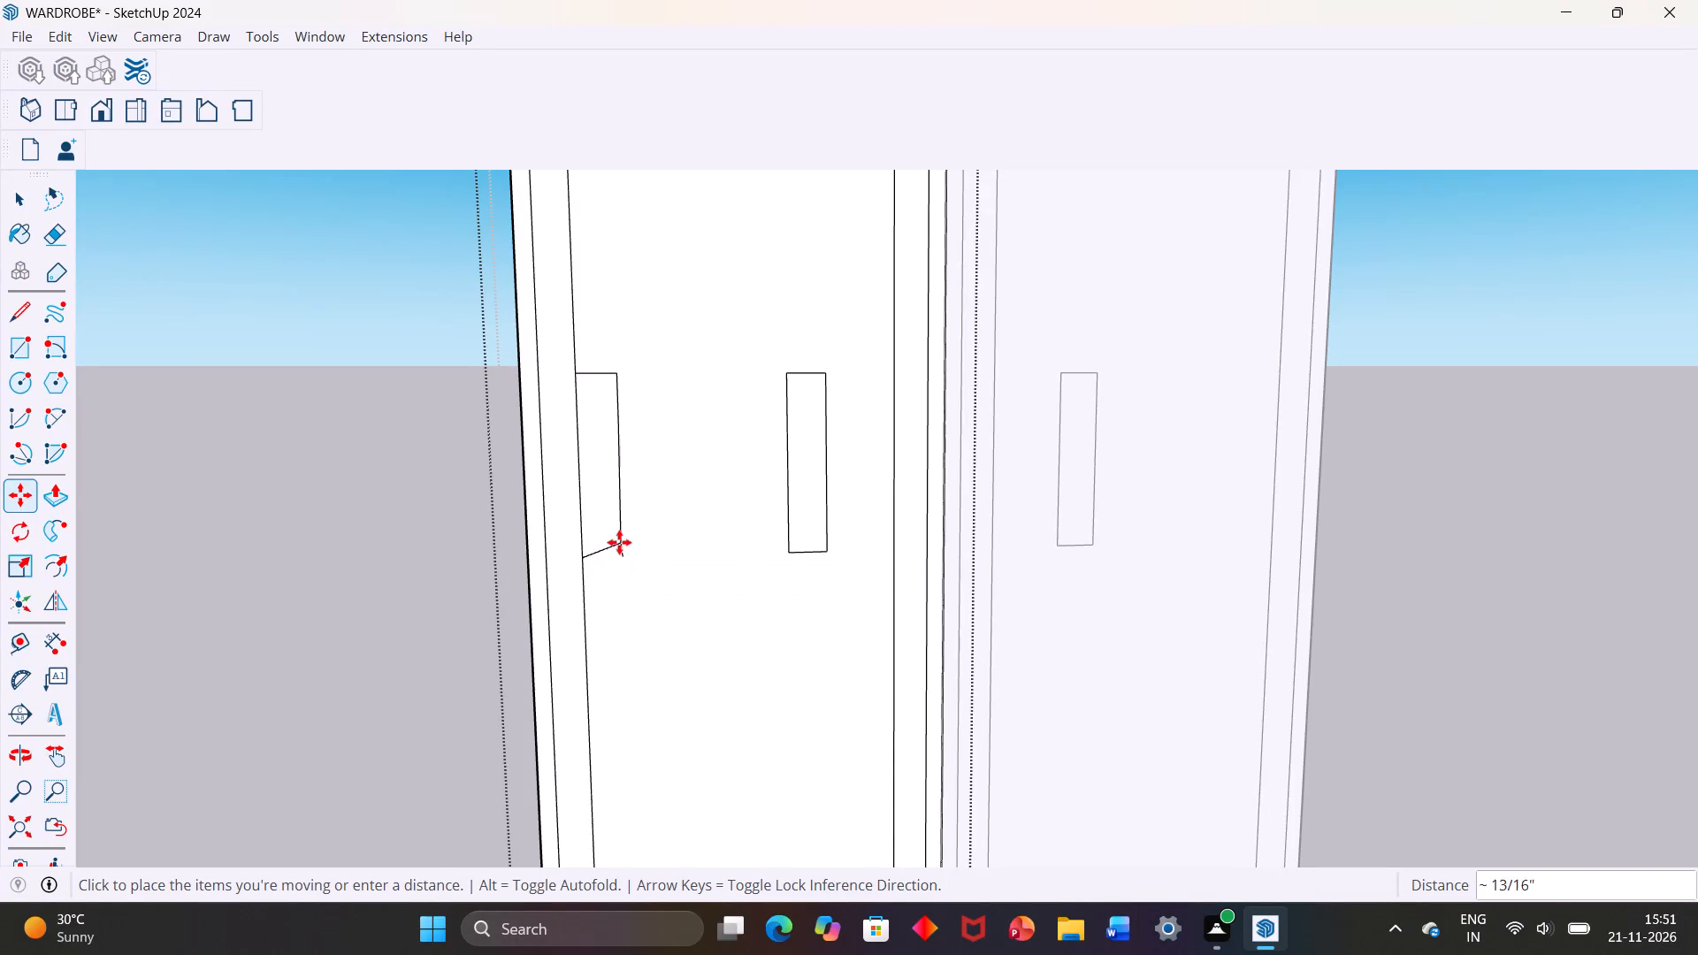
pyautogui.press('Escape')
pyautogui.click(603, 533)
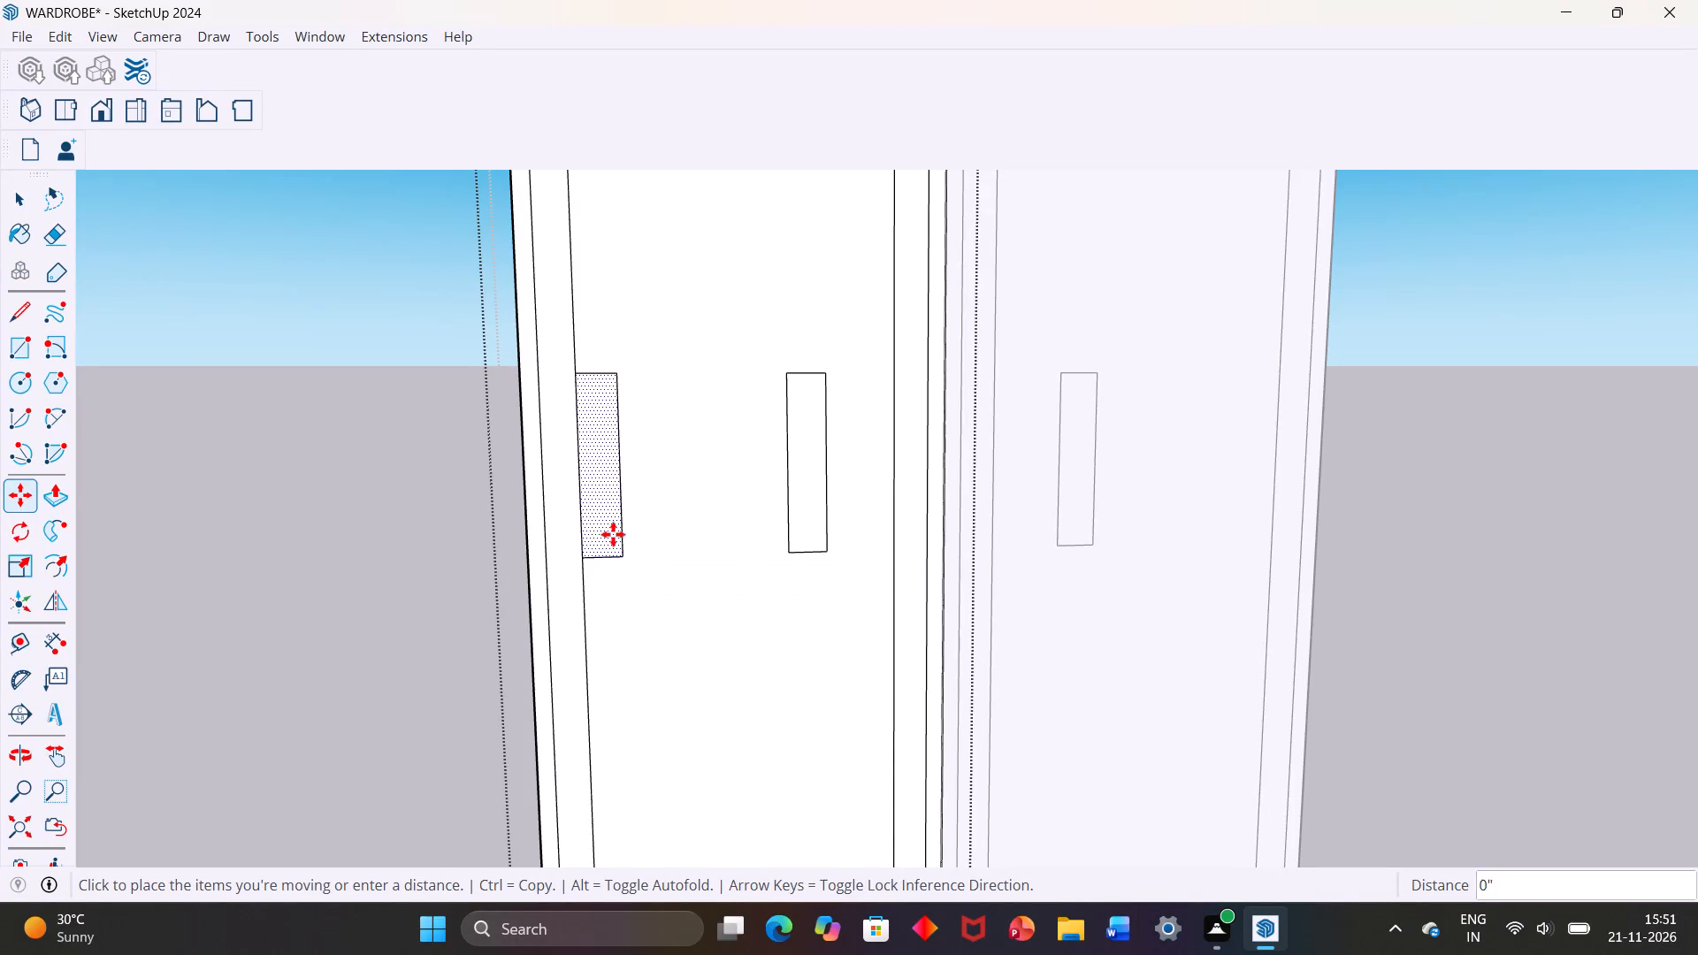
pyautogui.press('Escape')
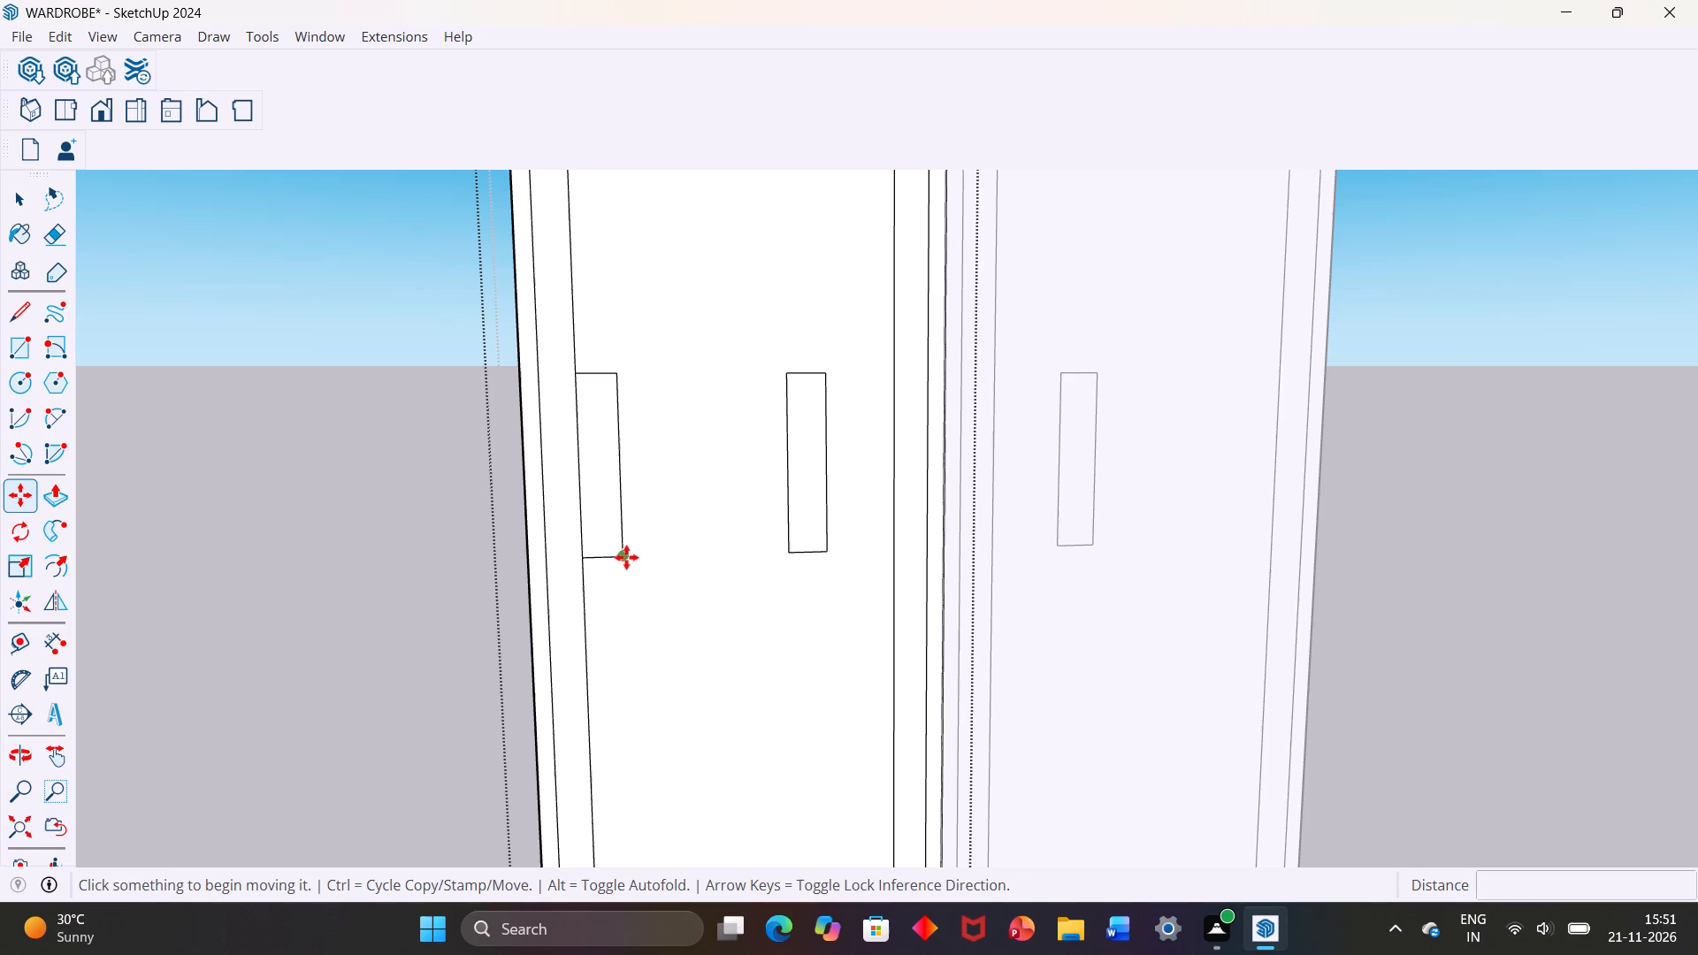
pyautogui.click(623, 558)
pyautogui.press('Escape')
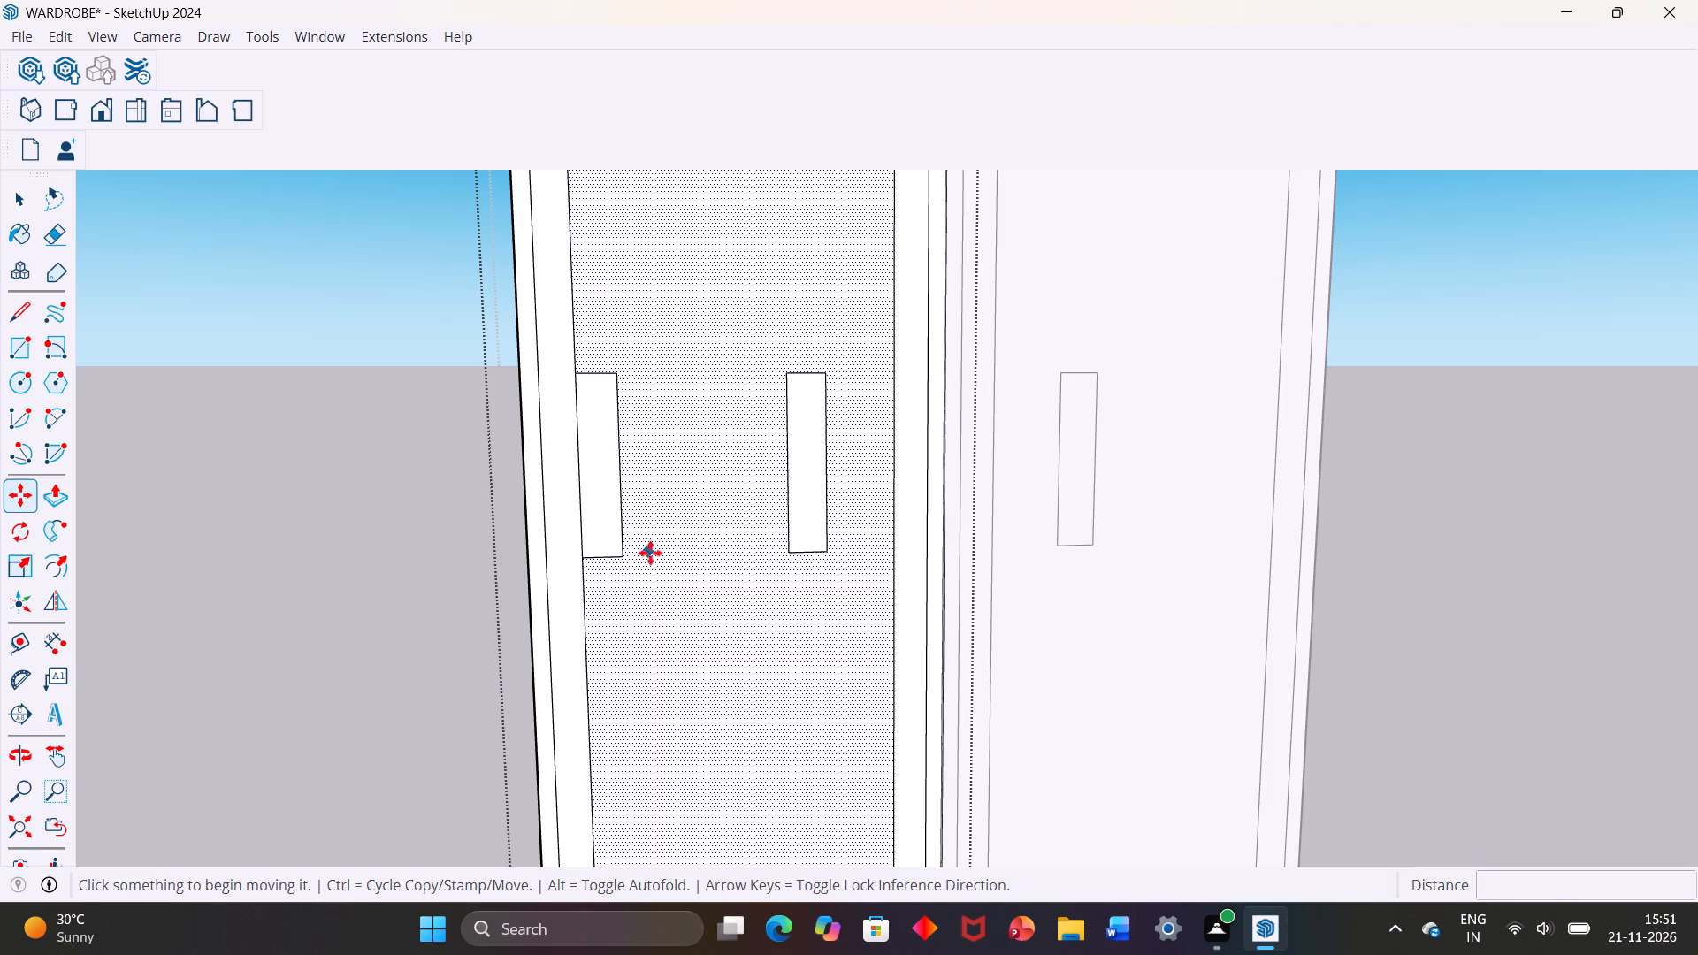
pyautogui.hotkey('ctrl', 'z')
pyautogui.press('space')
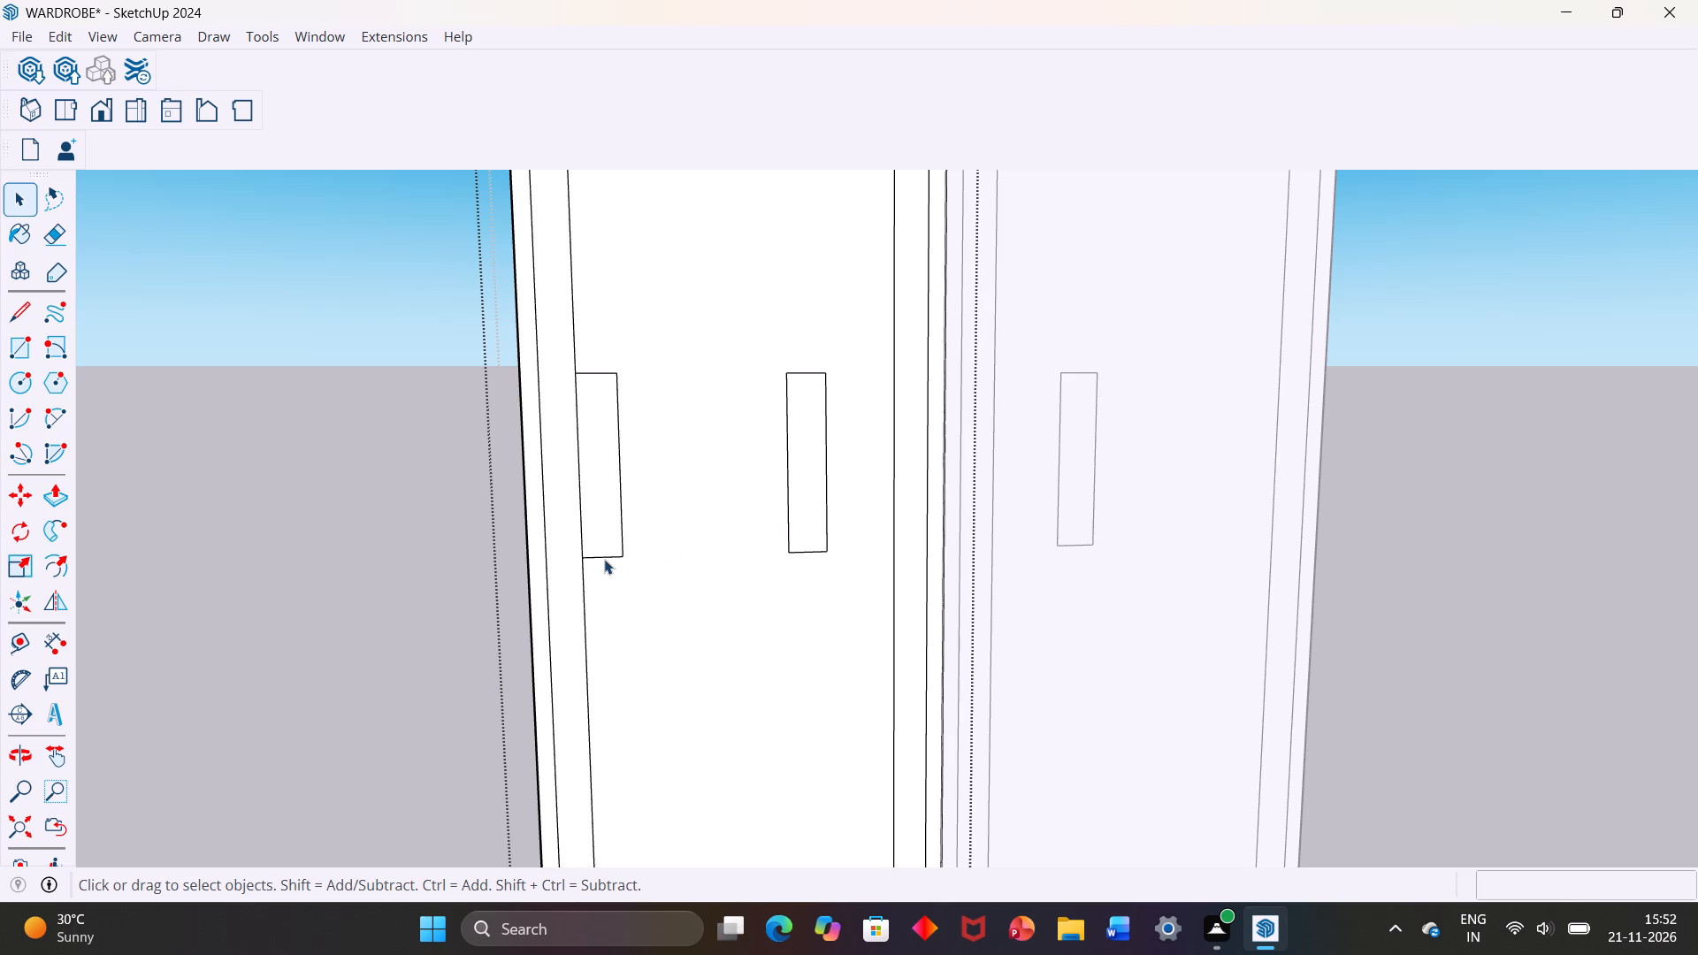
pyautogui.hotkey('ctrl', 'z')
# Close the door group and copy that whole door about 2' along the green axis, placing a third door flush against its outer side.
pyautogui.scroll(-8, 701, 539)
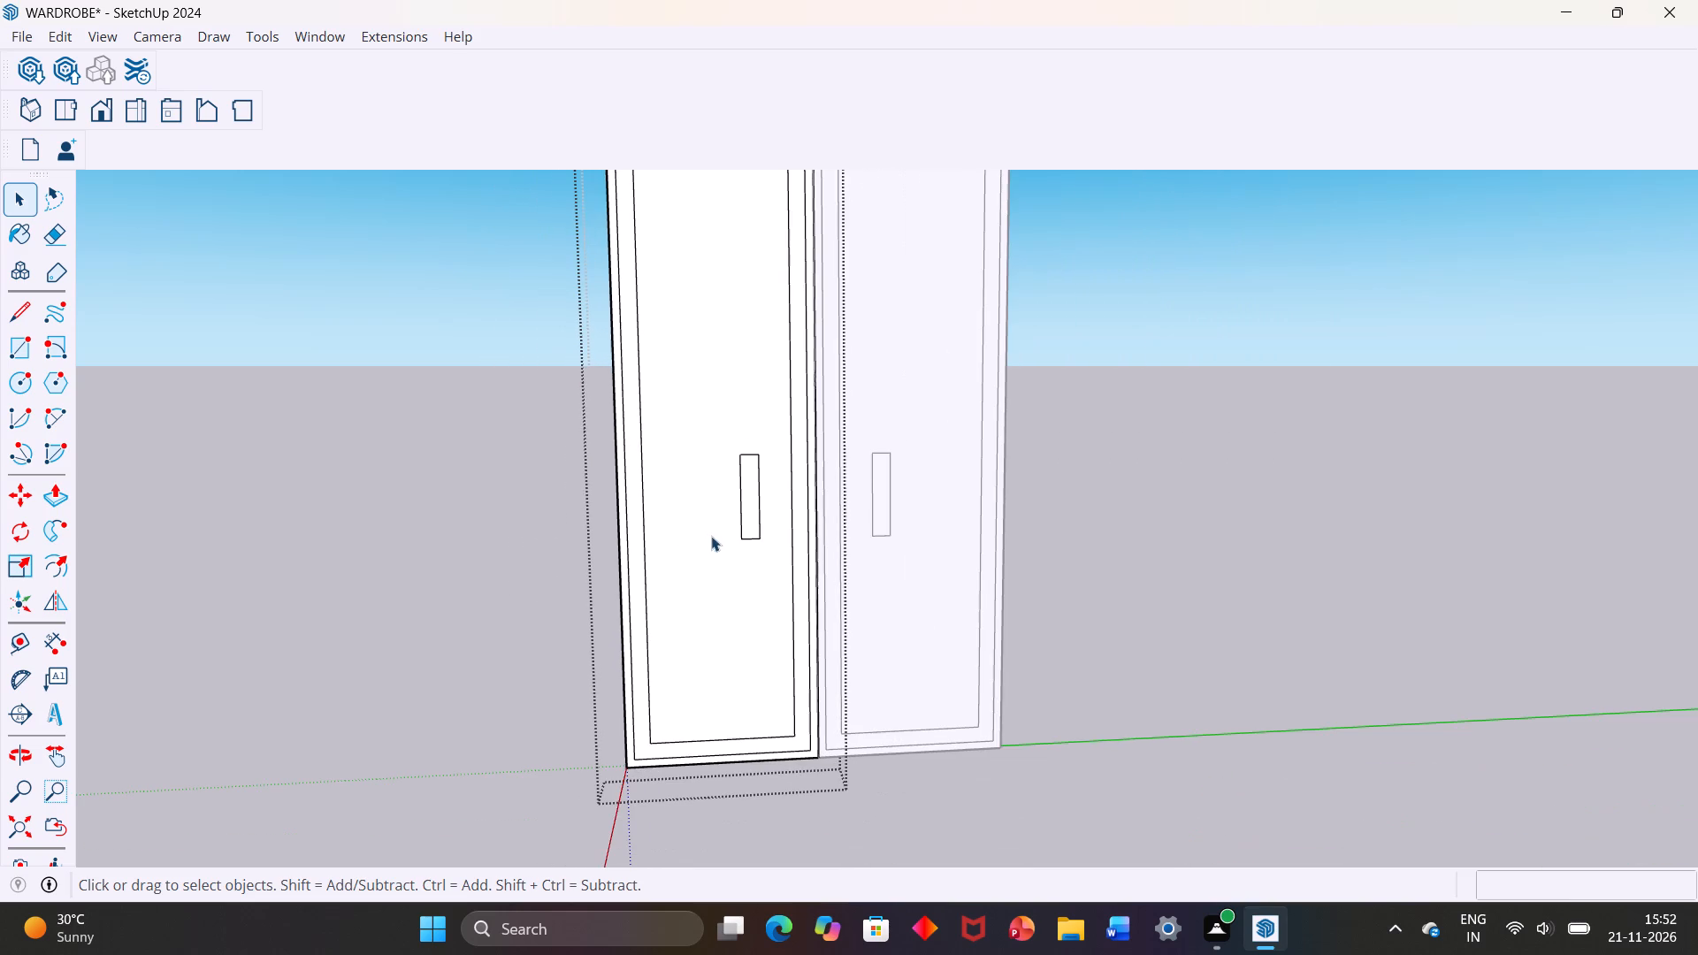
pyautogui.scroll(-4, 770, 530)
pyautogui.click(845, 410)
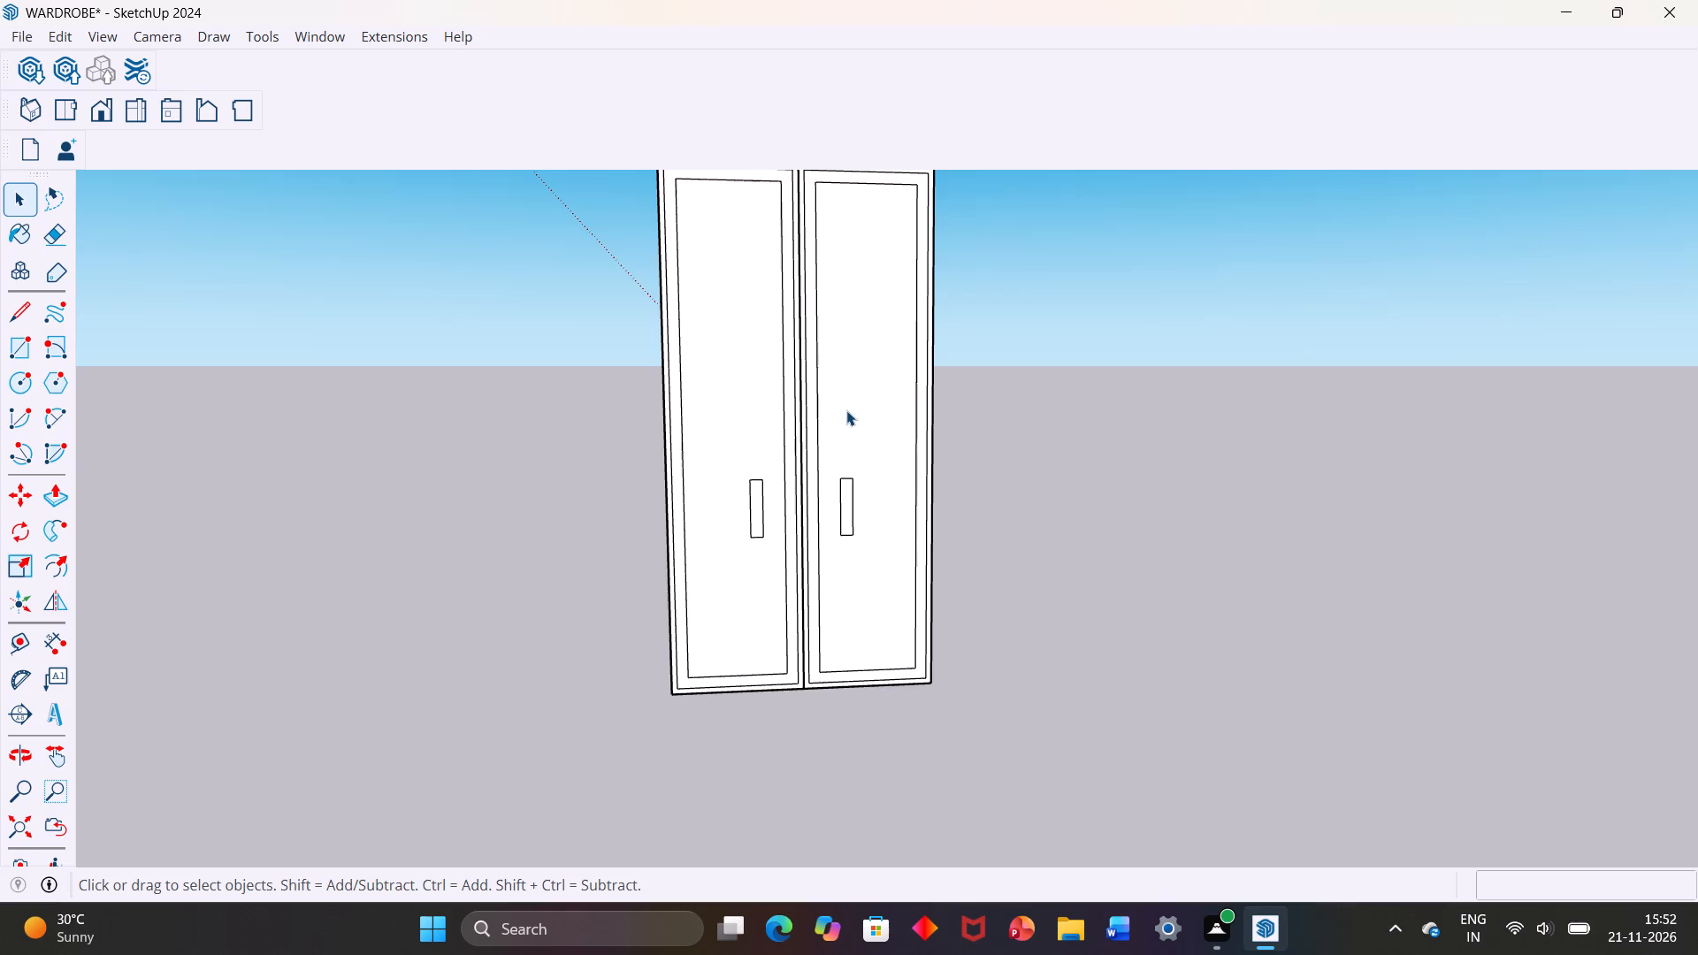
pyautogui.scroll(-1, 846, 413)
pyautogui.click(750, 458)
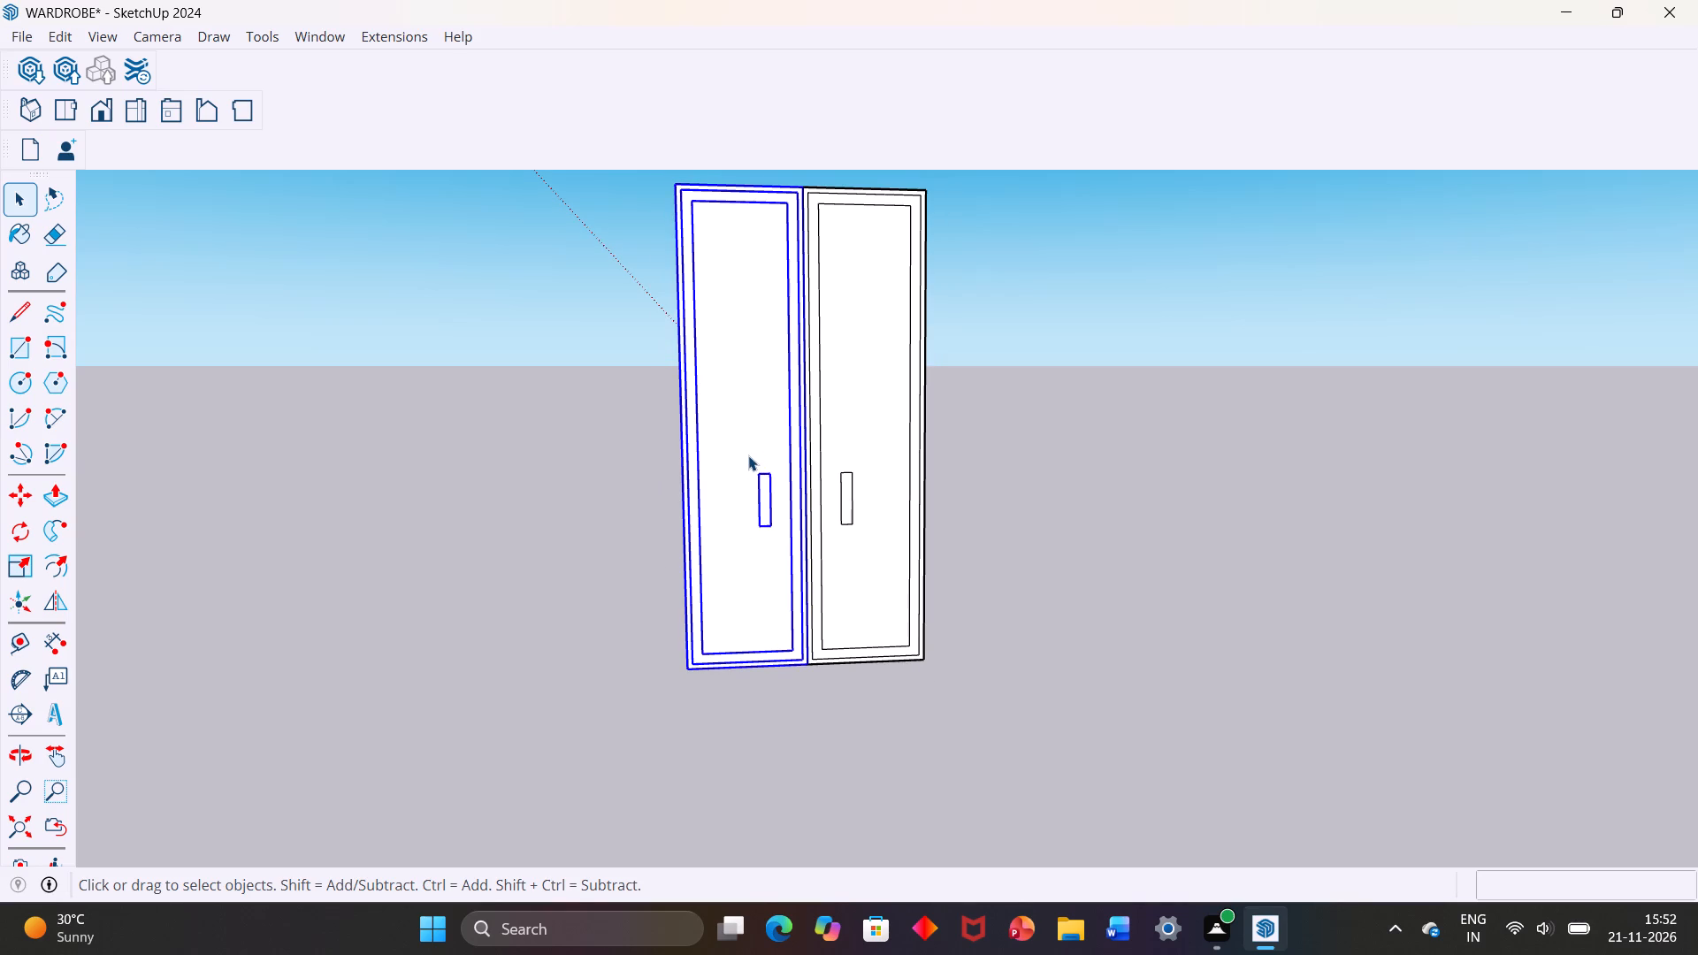
pyautogui.press('m')
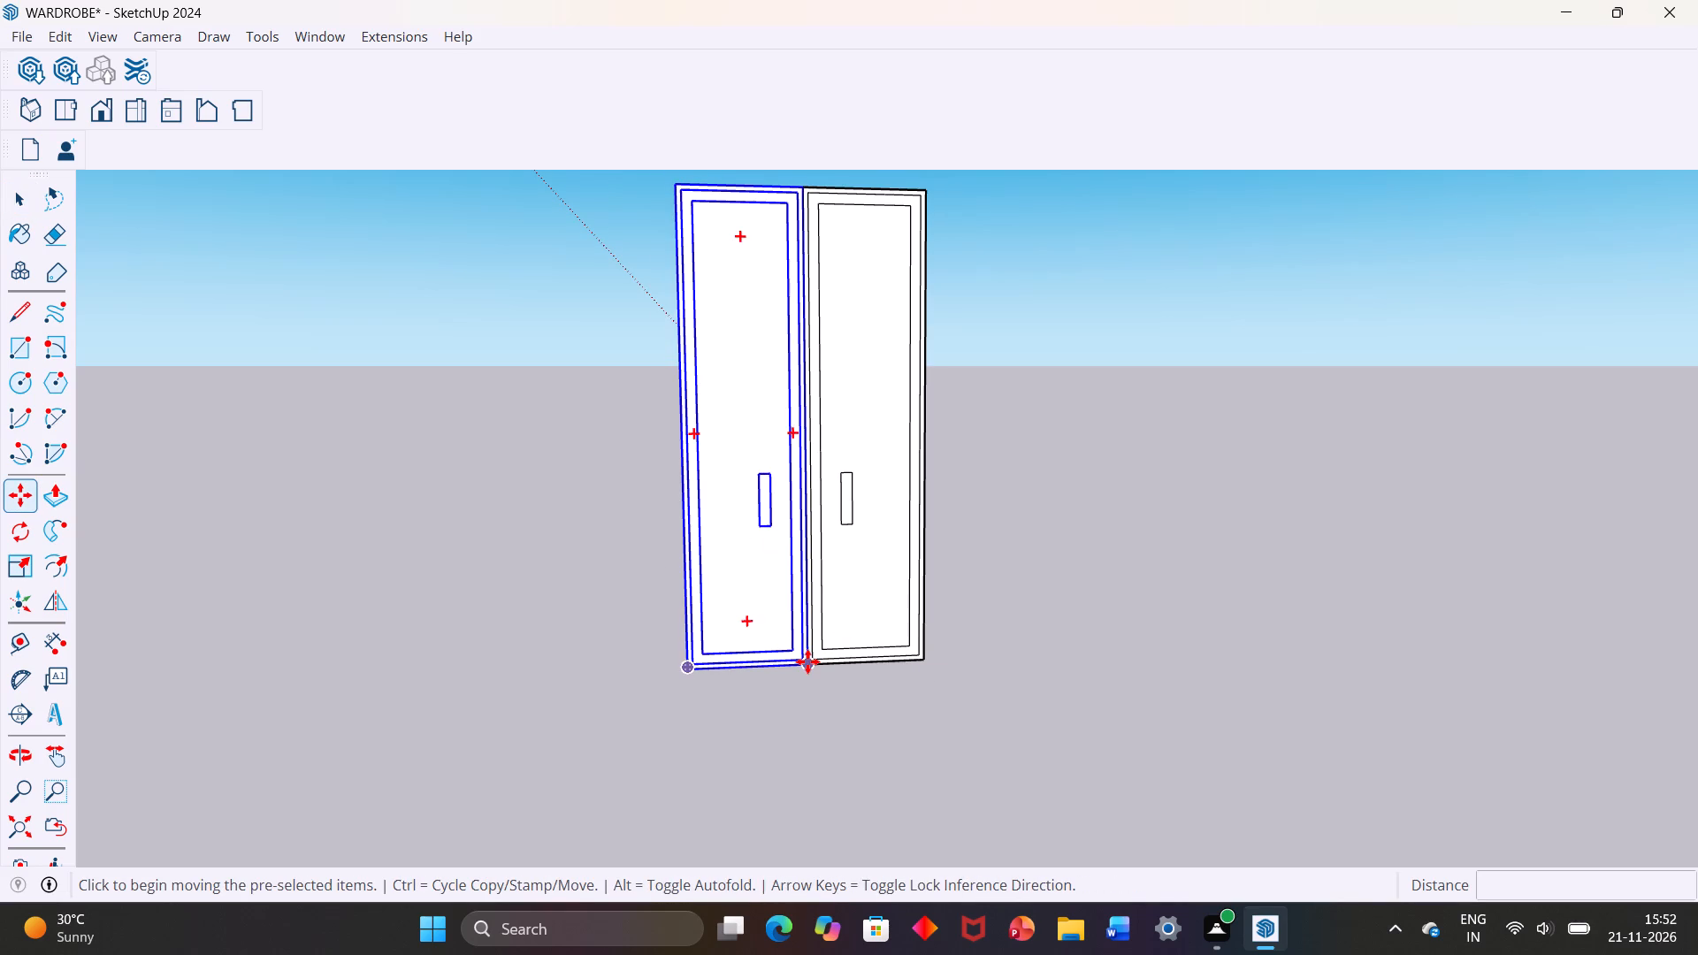
pyautogui.scroll(12, 811, 632)
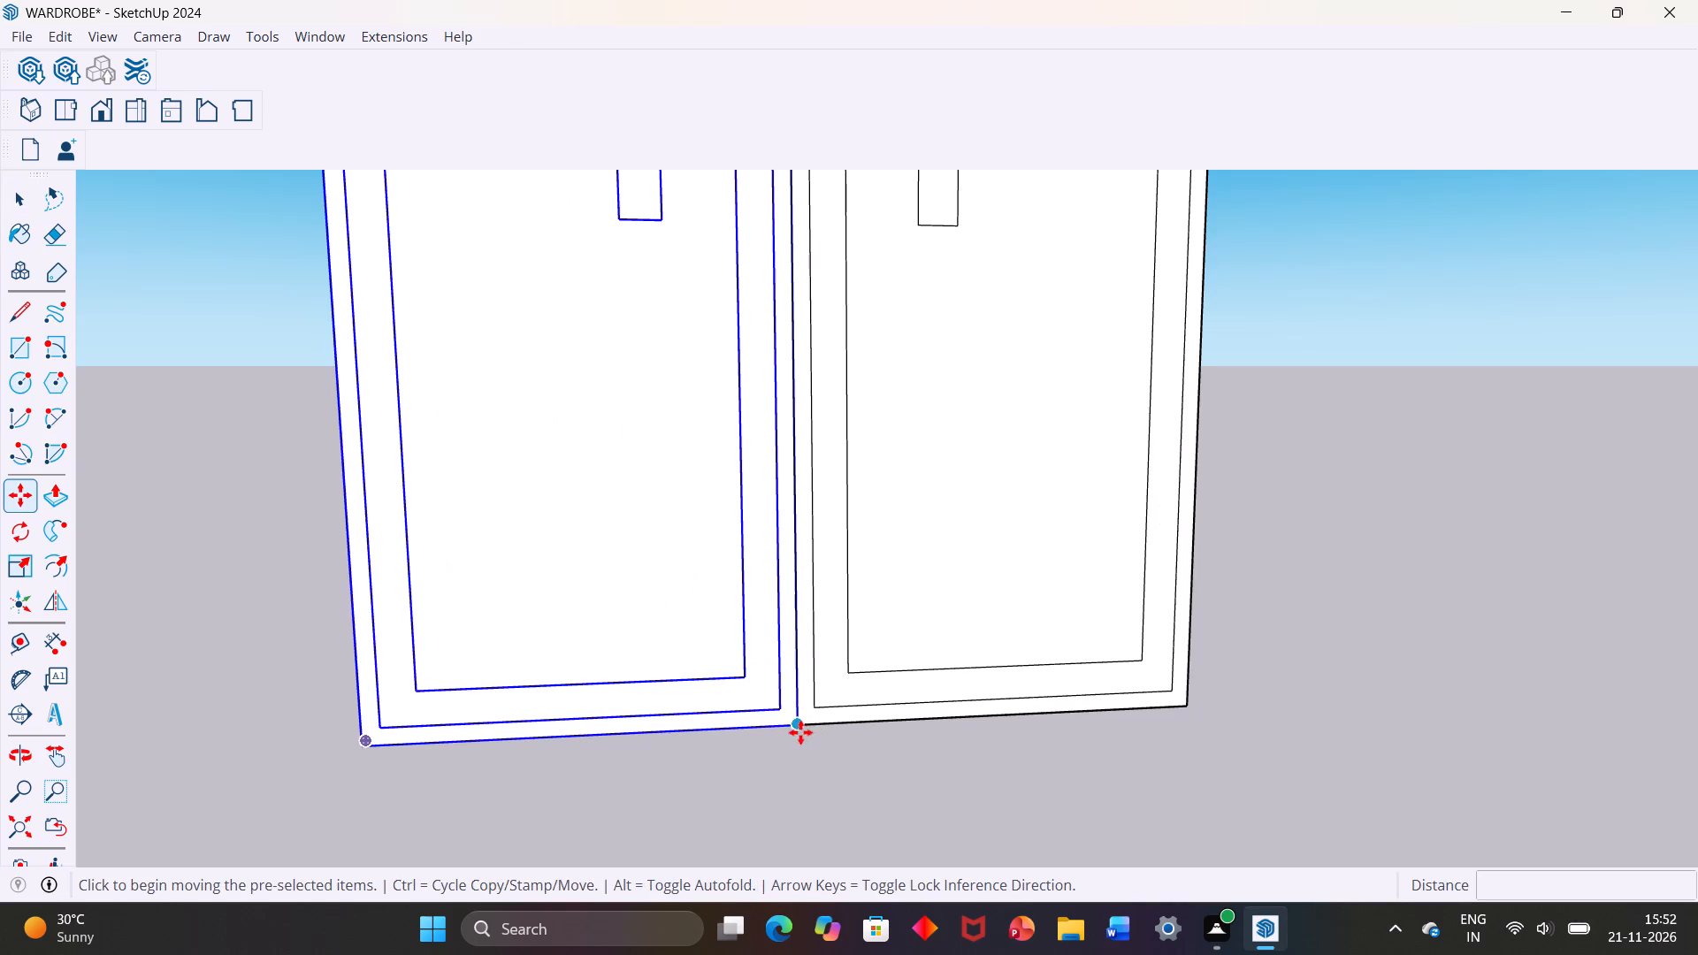
pyautogui.click(798, 722)
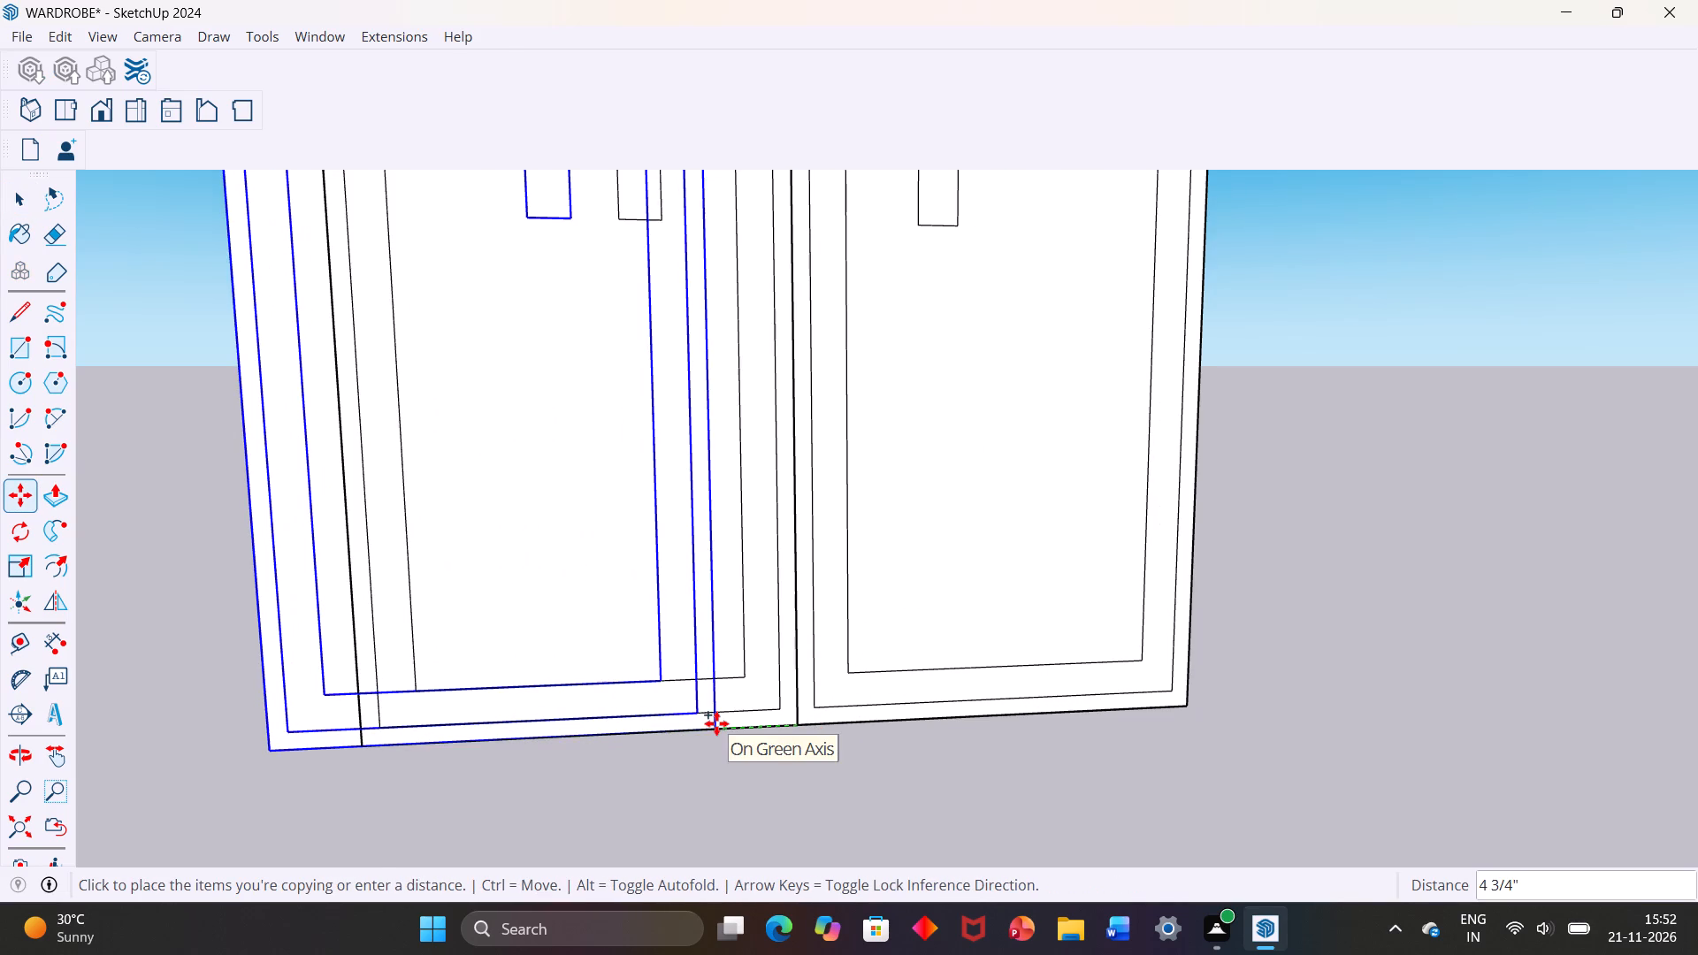
pyautogui.scroll(4, 349, 748)
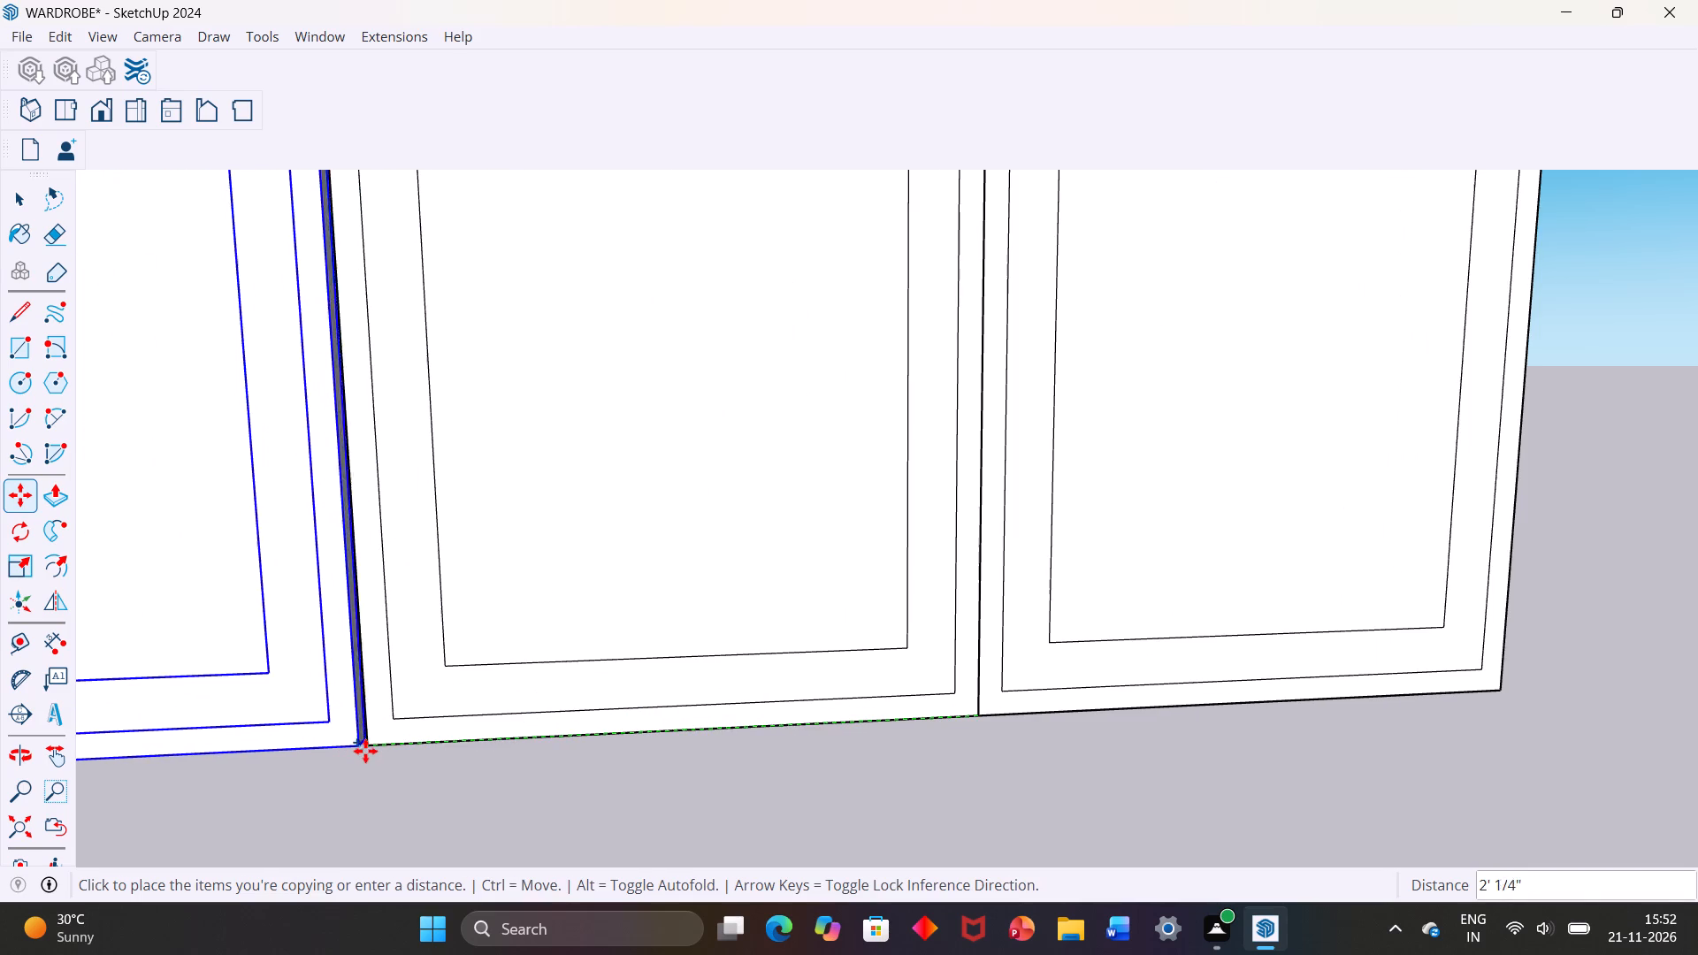
pyautogui.click(369, 751)
pyautogui.scroll(-16, 498, 667)
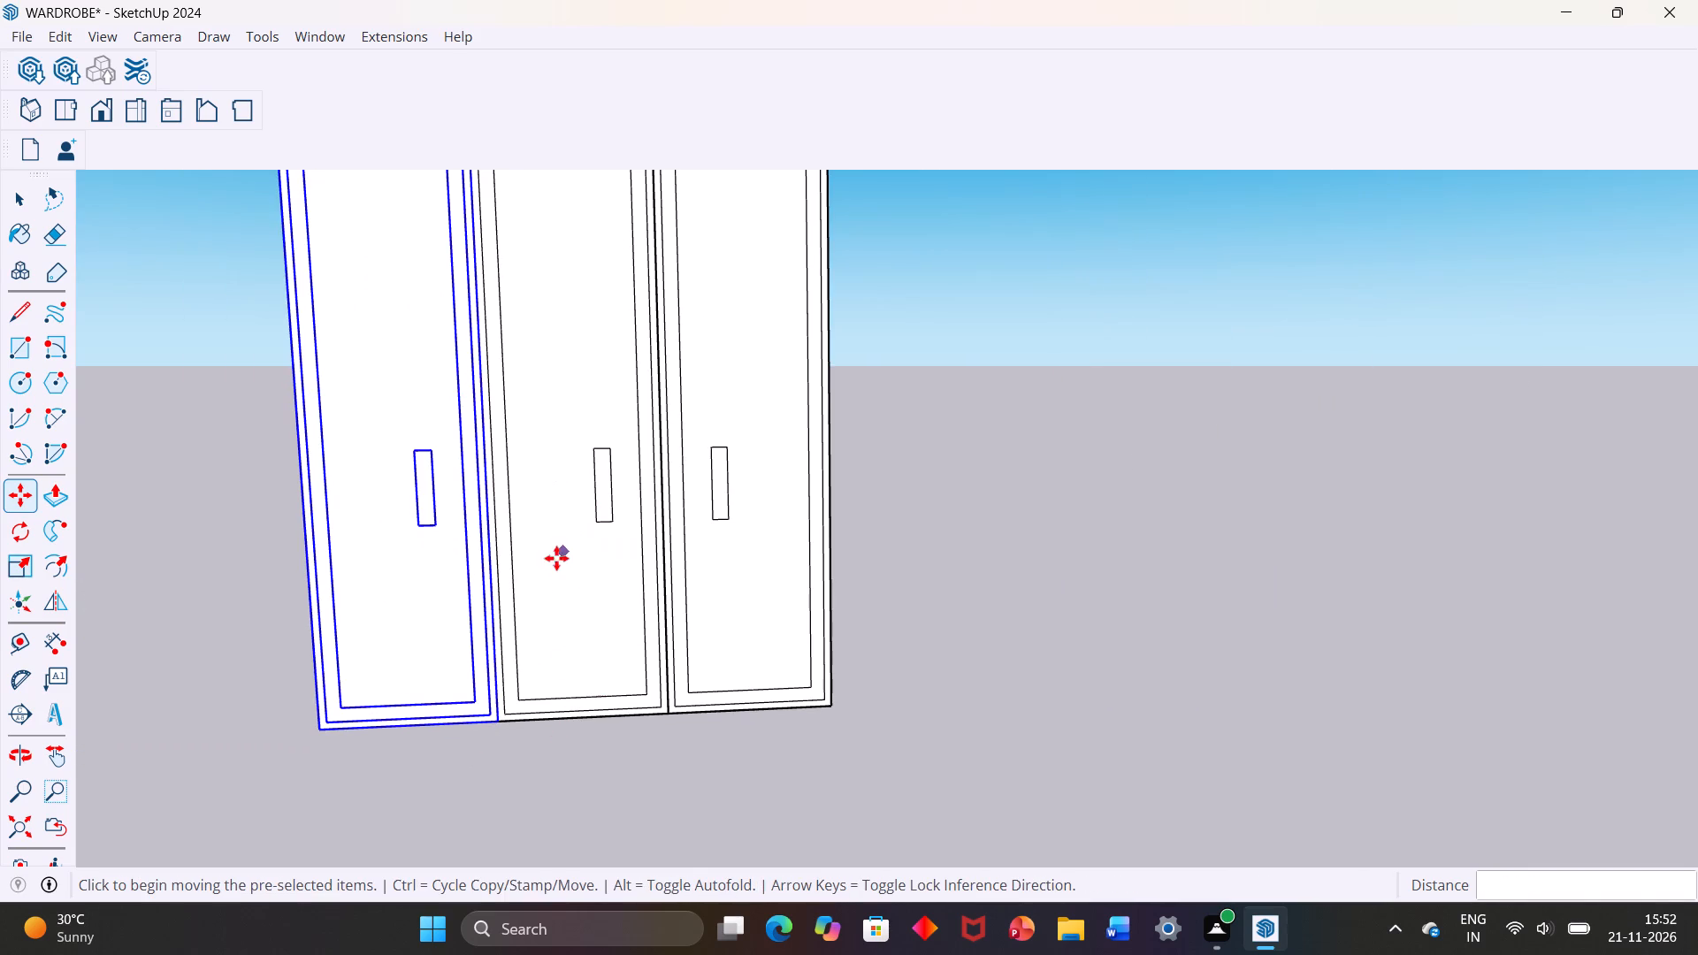
pyautogui.press('space')
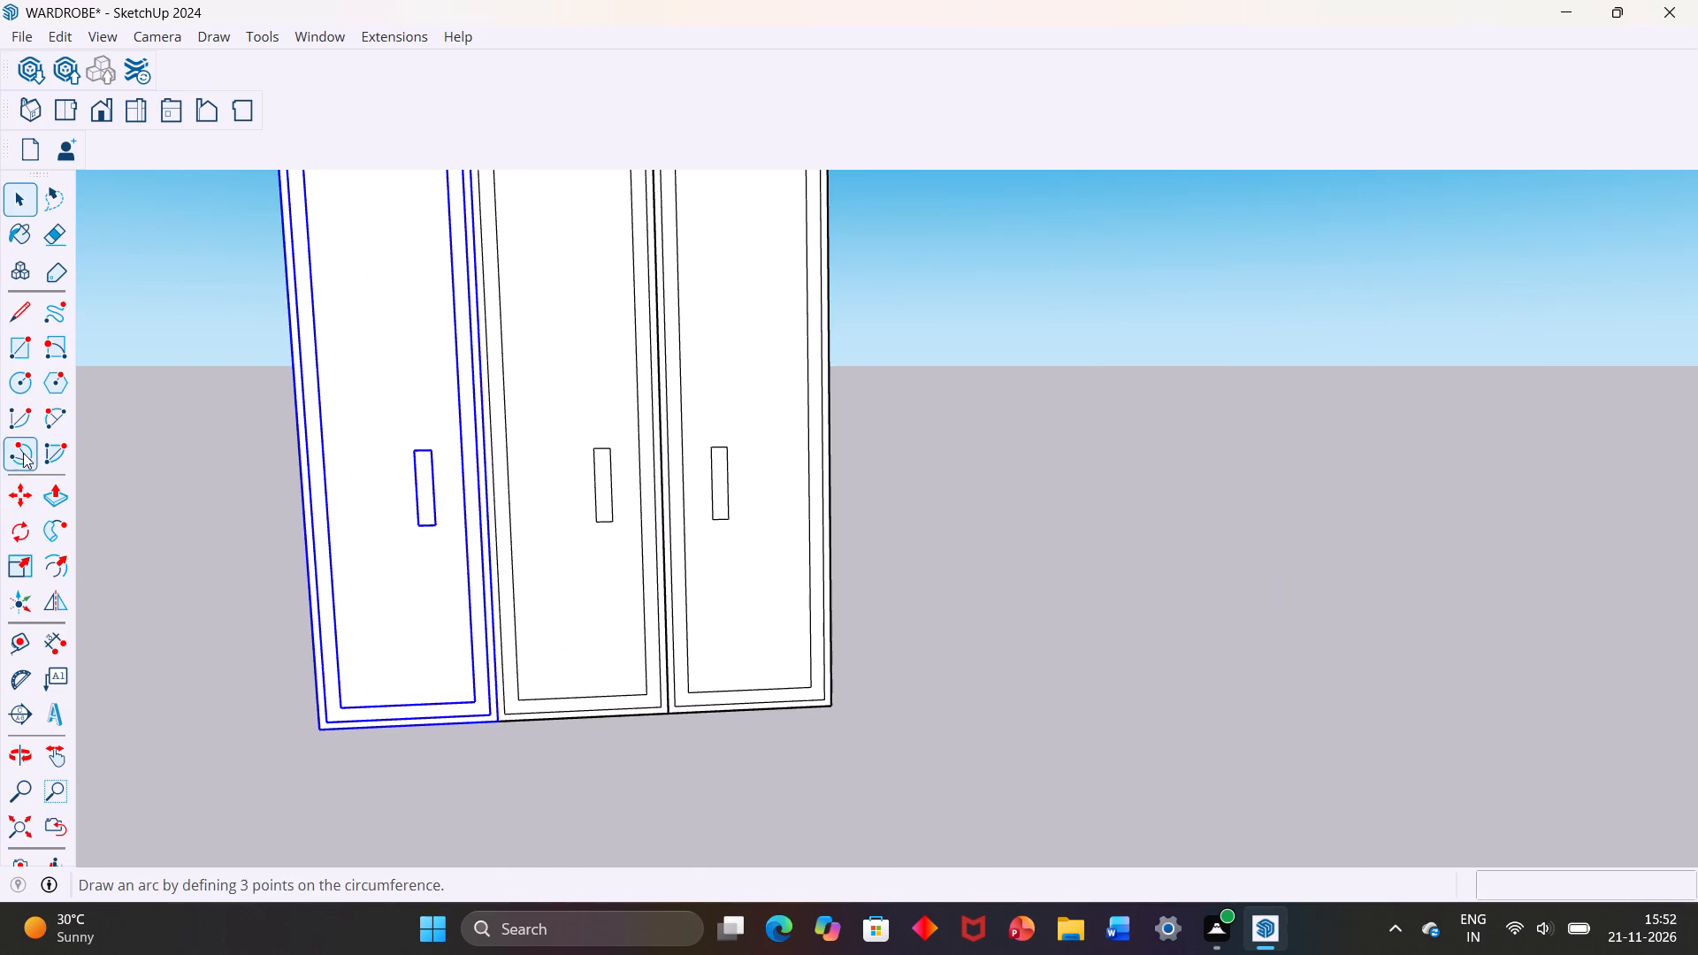
# Place a vertical guide line on the middle door, 4" inward from the inner frame edge nearest the new door copy.
pyautogui.click(26, 643)
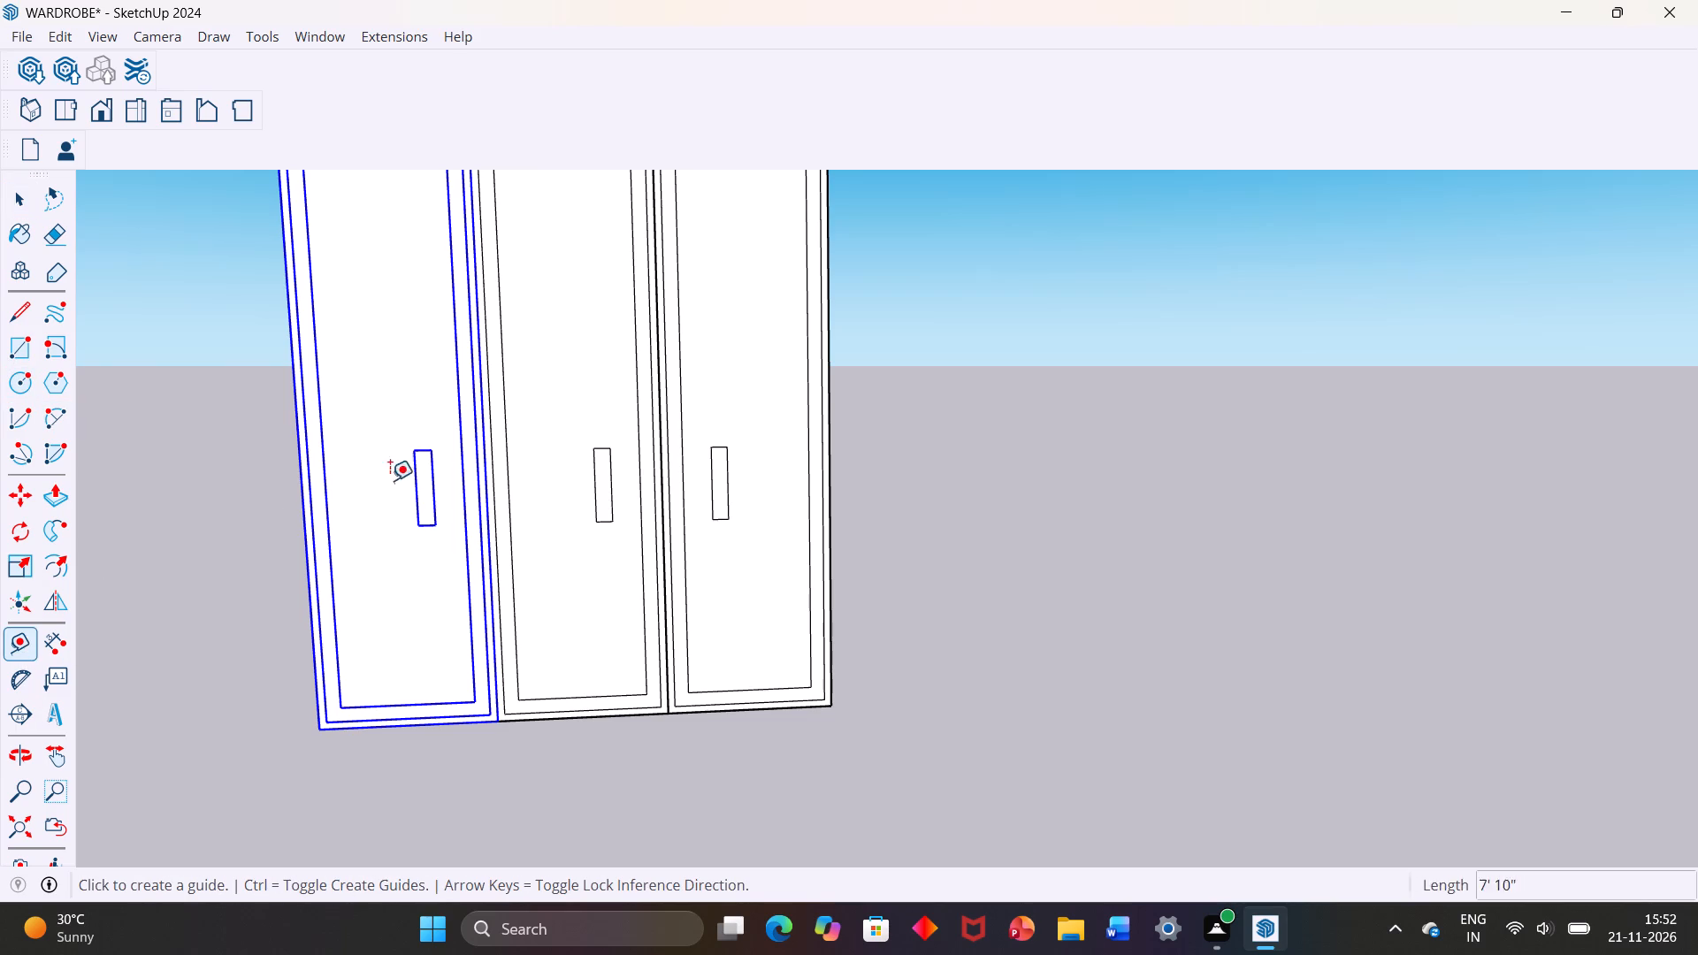
pyautogui.scroll(4, 556, 477)
pyautogui.scroll(4, 463, 498)
pyautogui.scroll(-3, 493, 500)
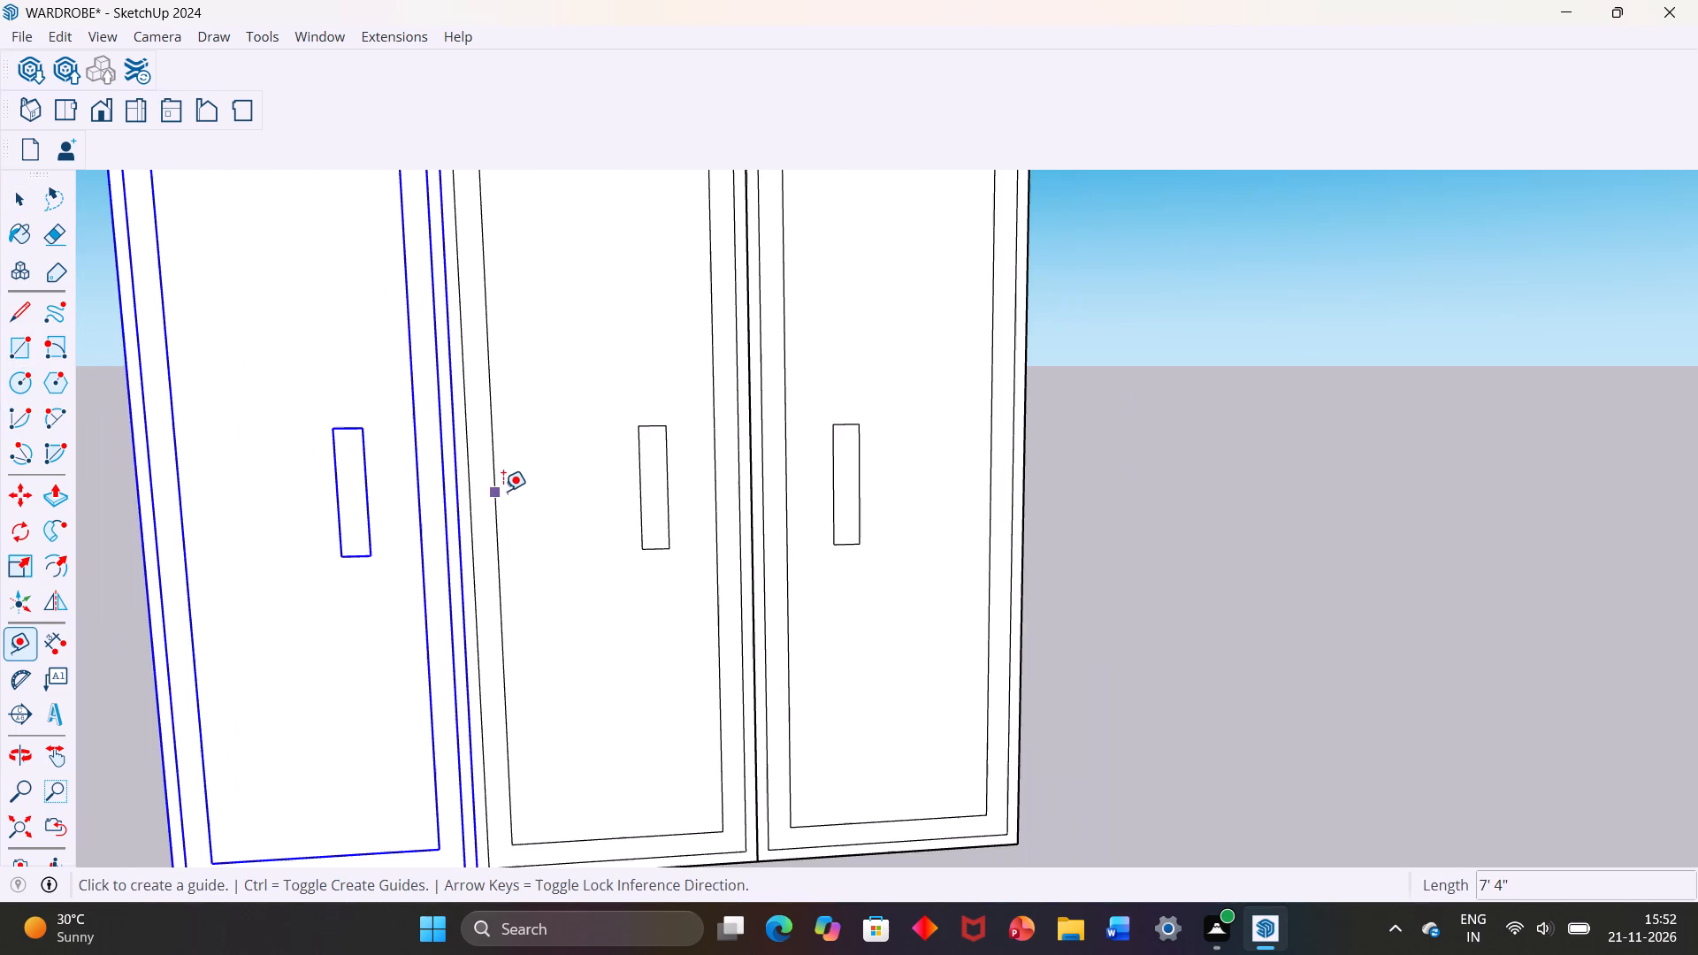
pyautogui.scroll(-2, 501, 500)
pyautogui.click(500, 504)
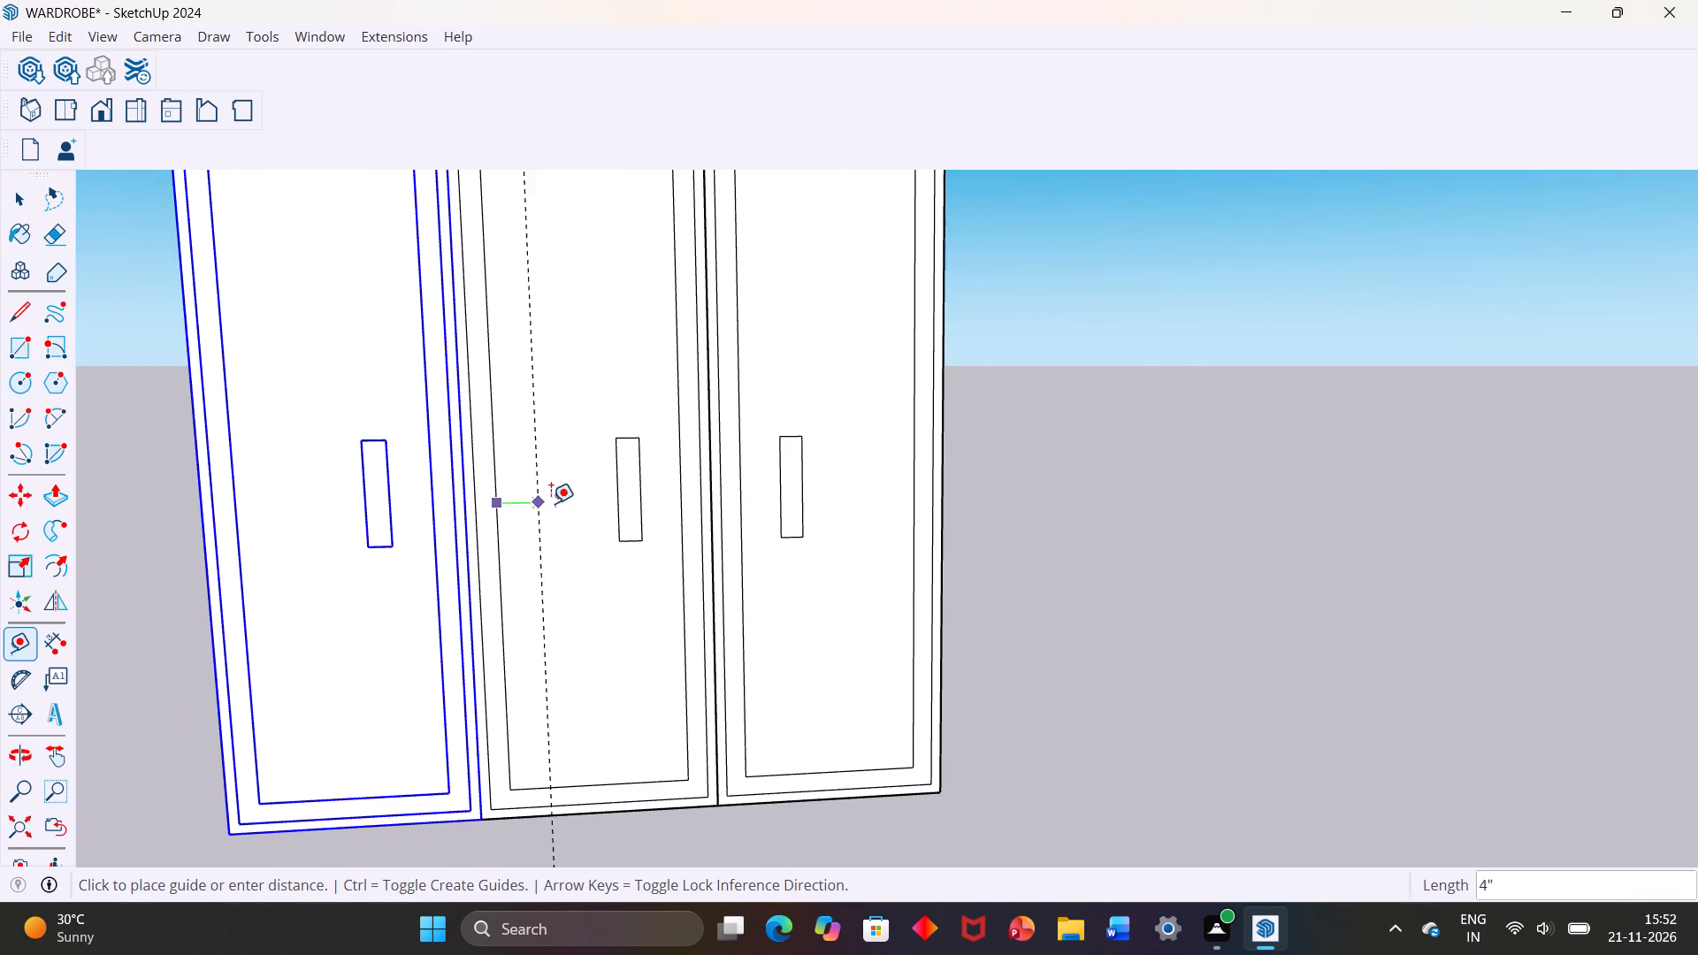
pyautogui.press('4')
pyautogui.hotkey('shift', '"')
pyautogui.press('Return')
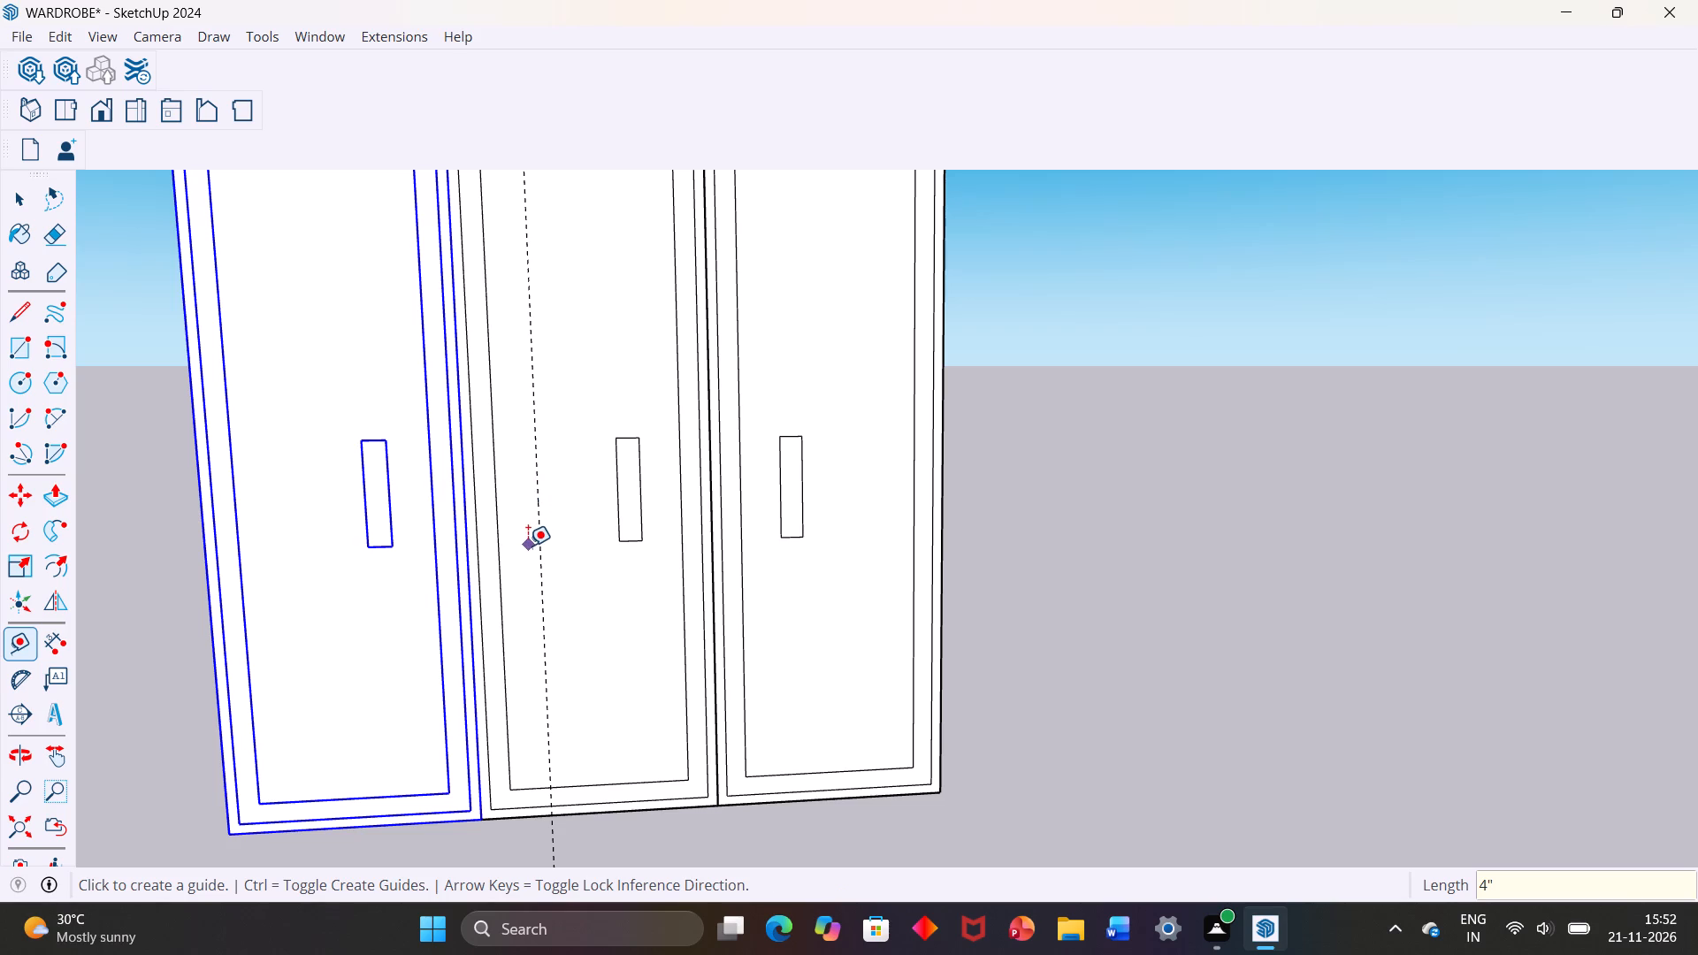
pyautogui.press('space')
# Open the middle door group for editing.
pyautogui.scroll(4, 625, 540)
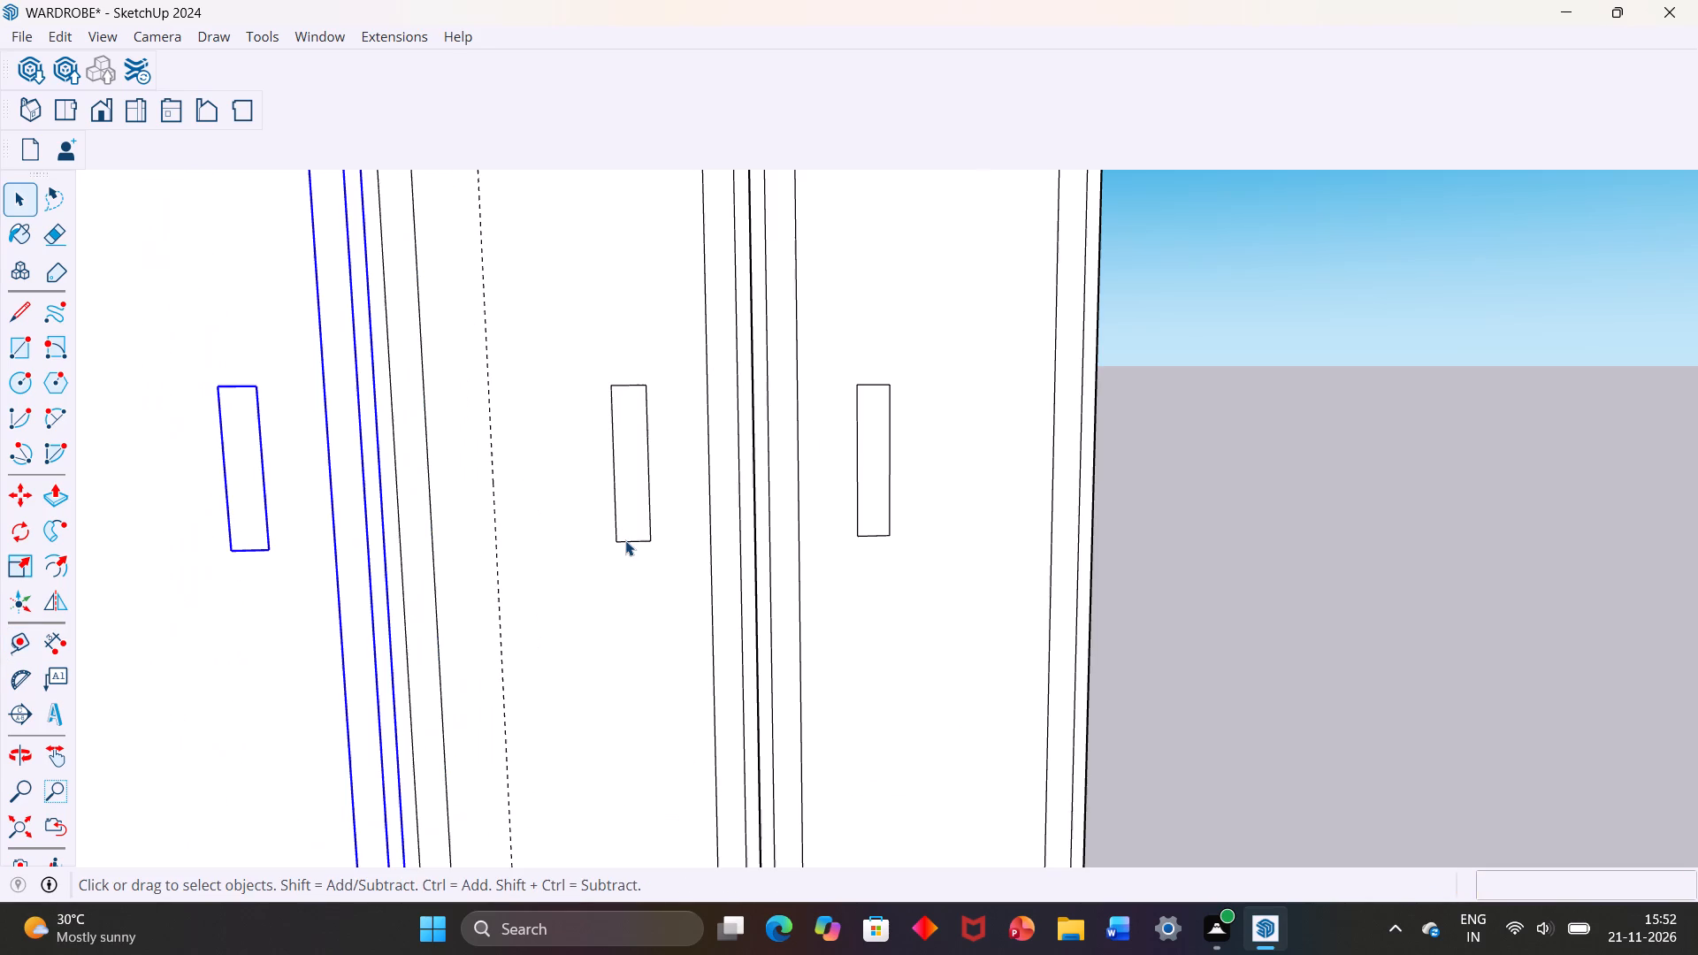
pyautogui.click(625, 540)
pyautogui.scroll(-1, 628, 535)
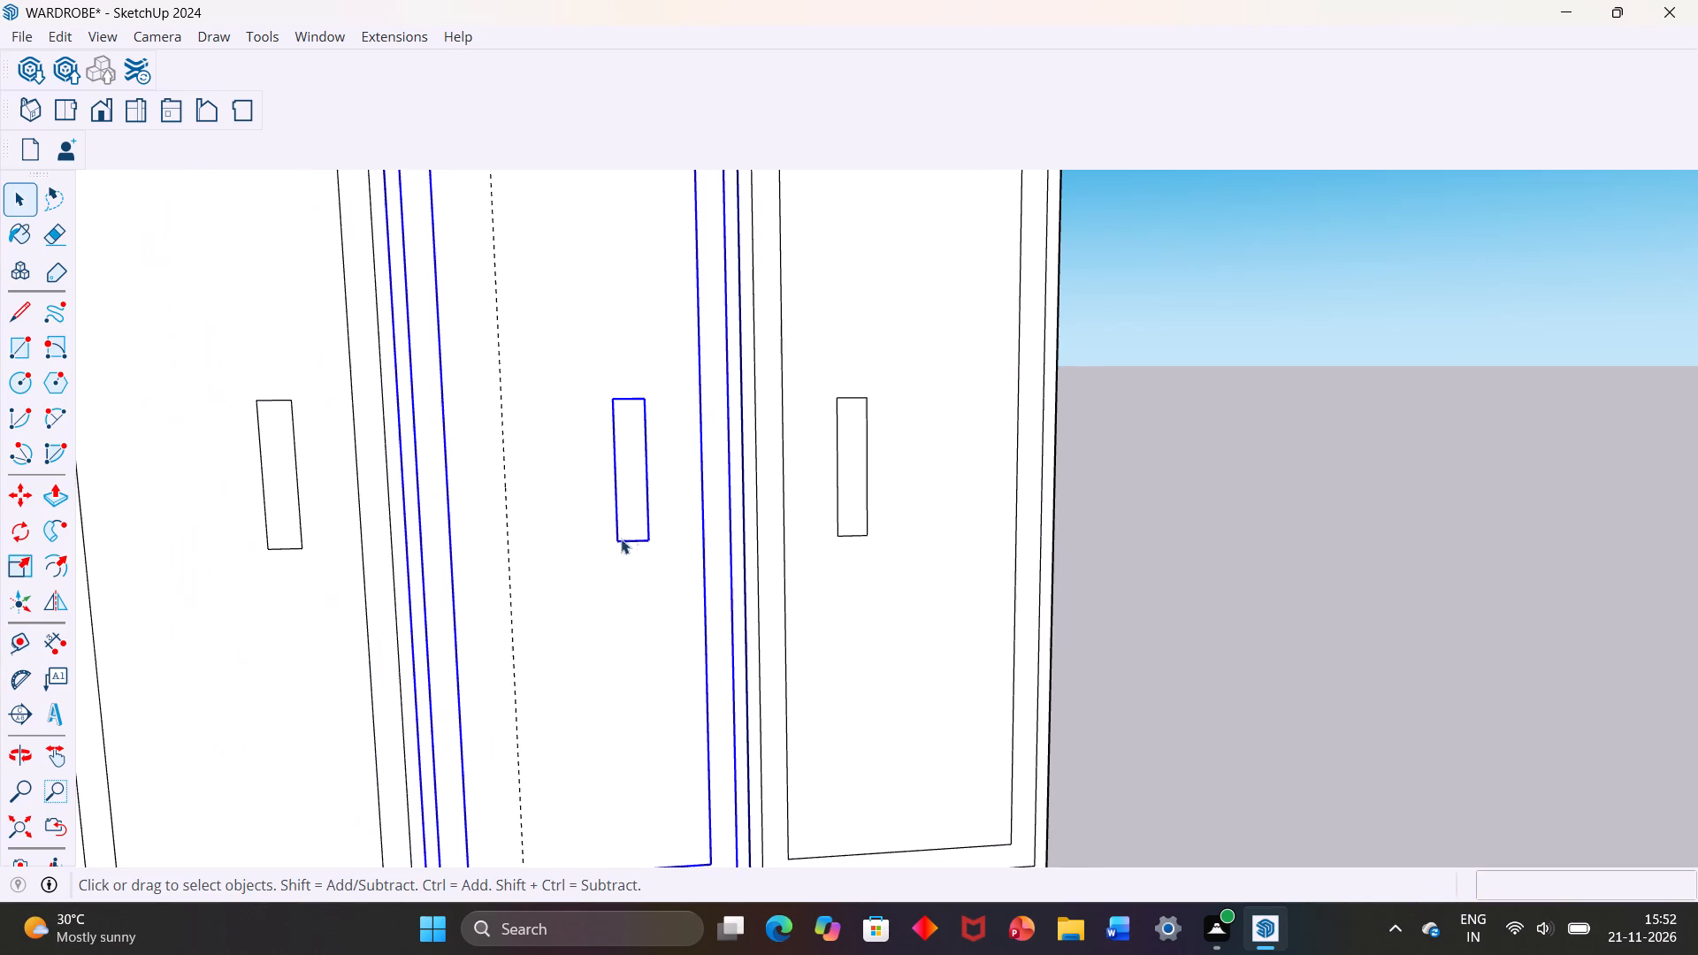
pyautogui.click(616, 541)
pyautogui.doubleClick(625, 539)
pyautogui.click(625, 539)
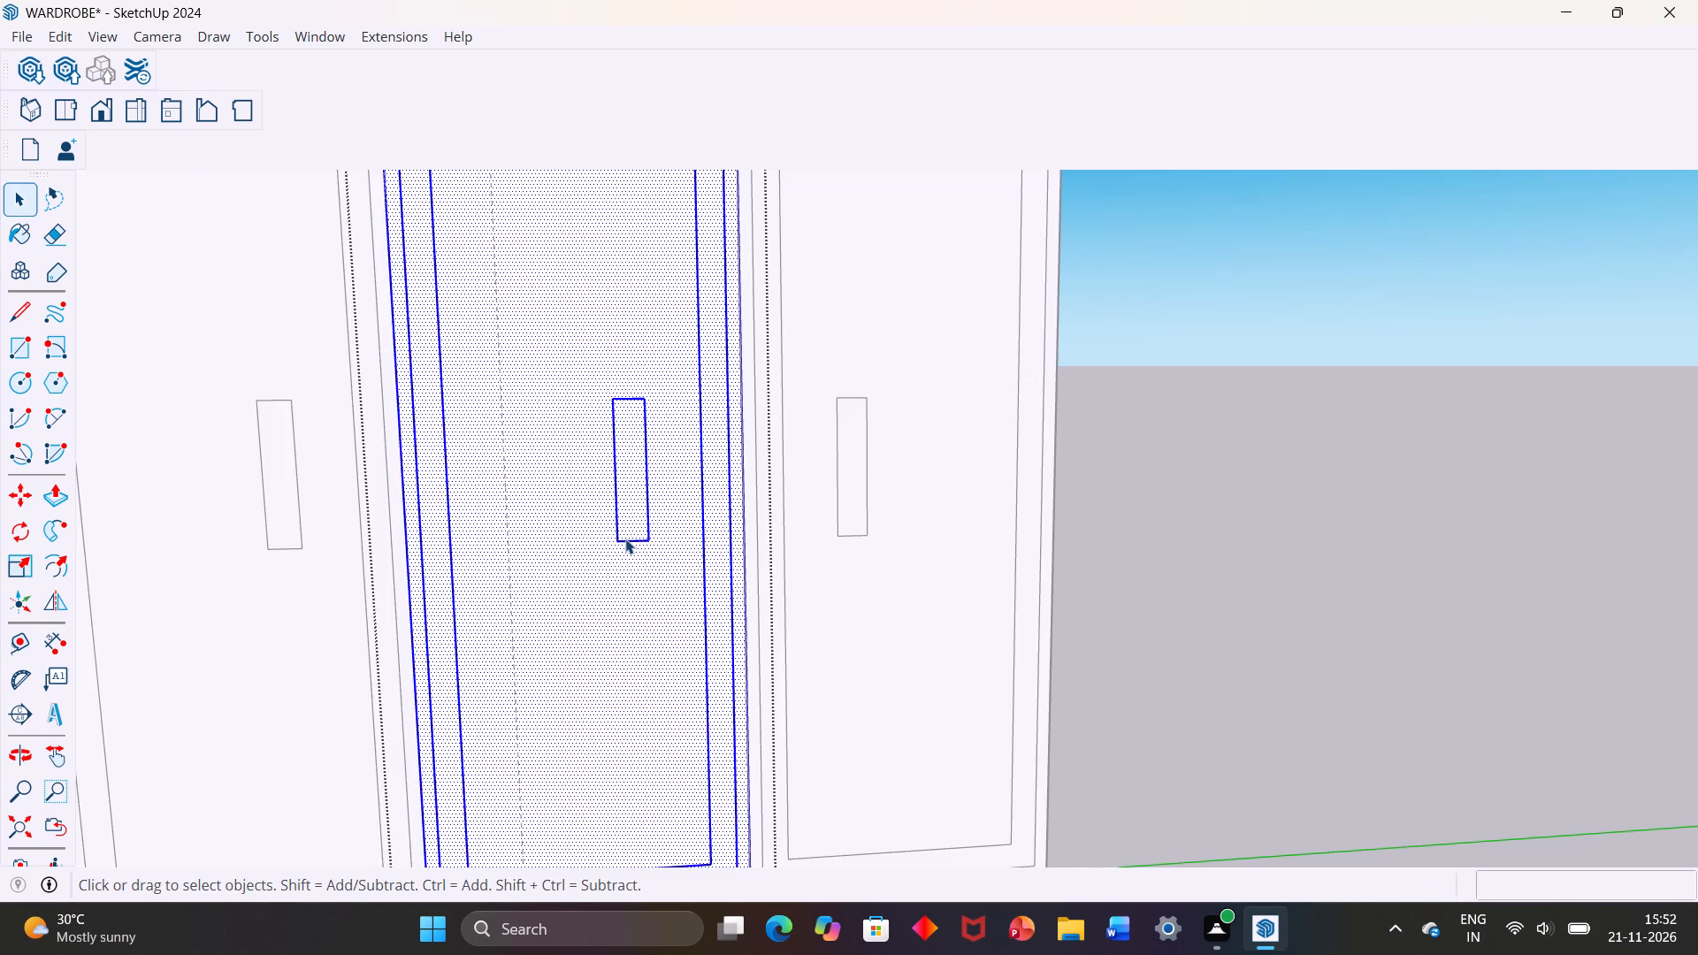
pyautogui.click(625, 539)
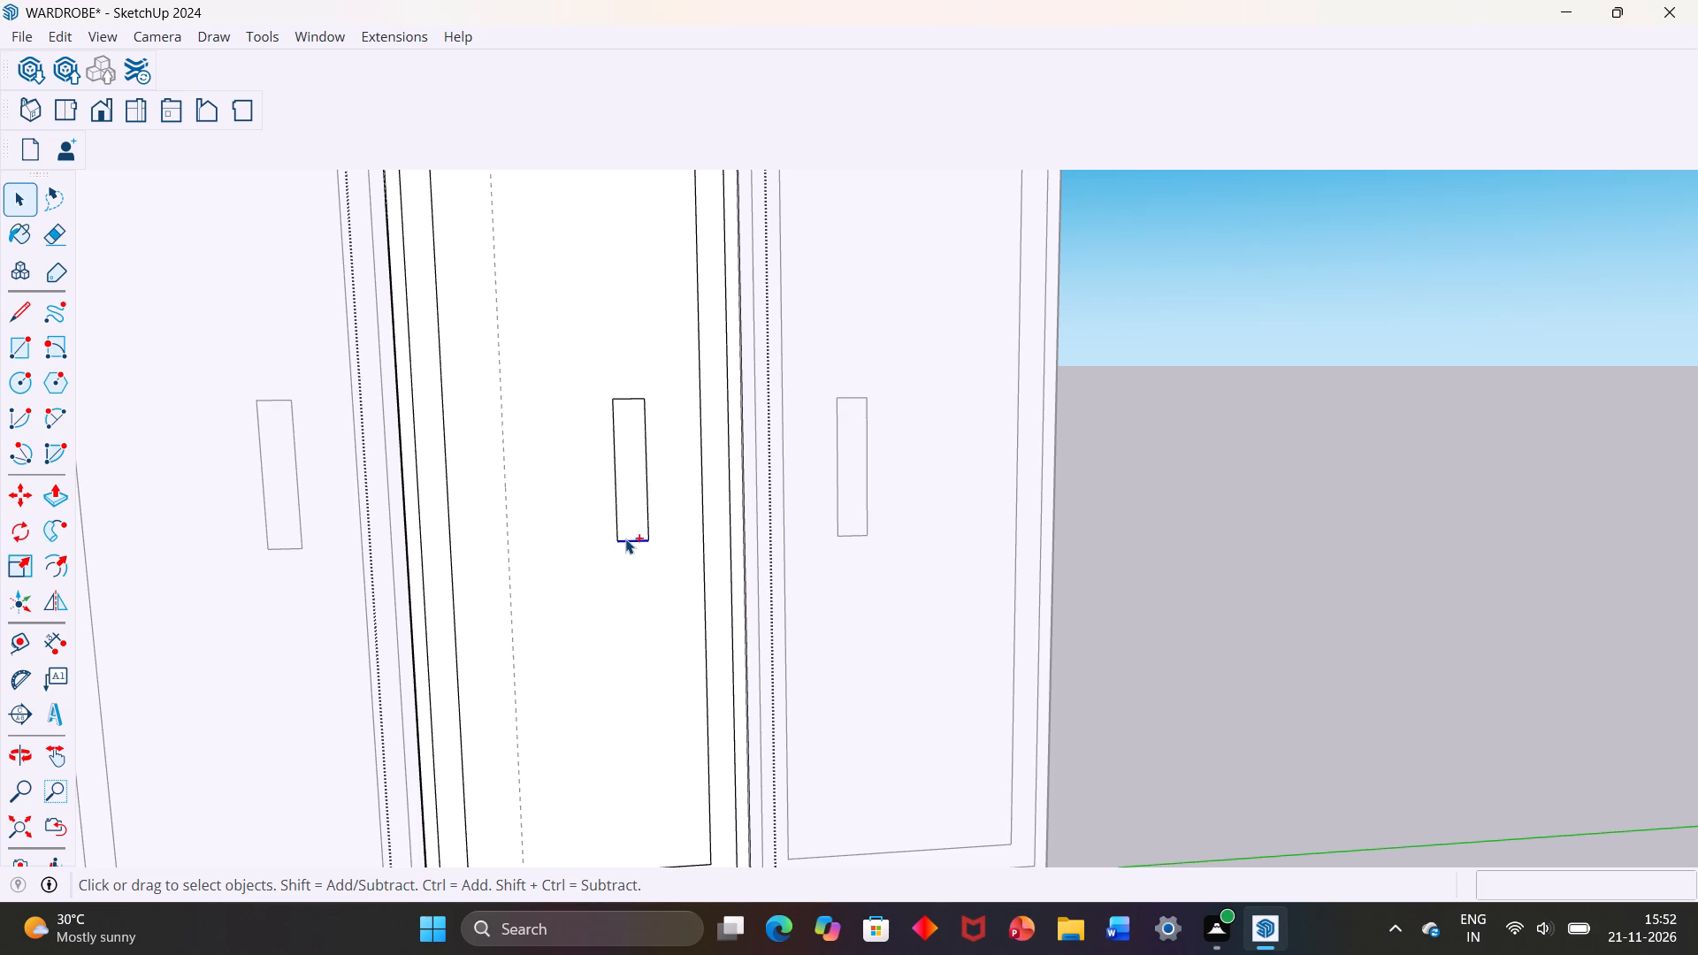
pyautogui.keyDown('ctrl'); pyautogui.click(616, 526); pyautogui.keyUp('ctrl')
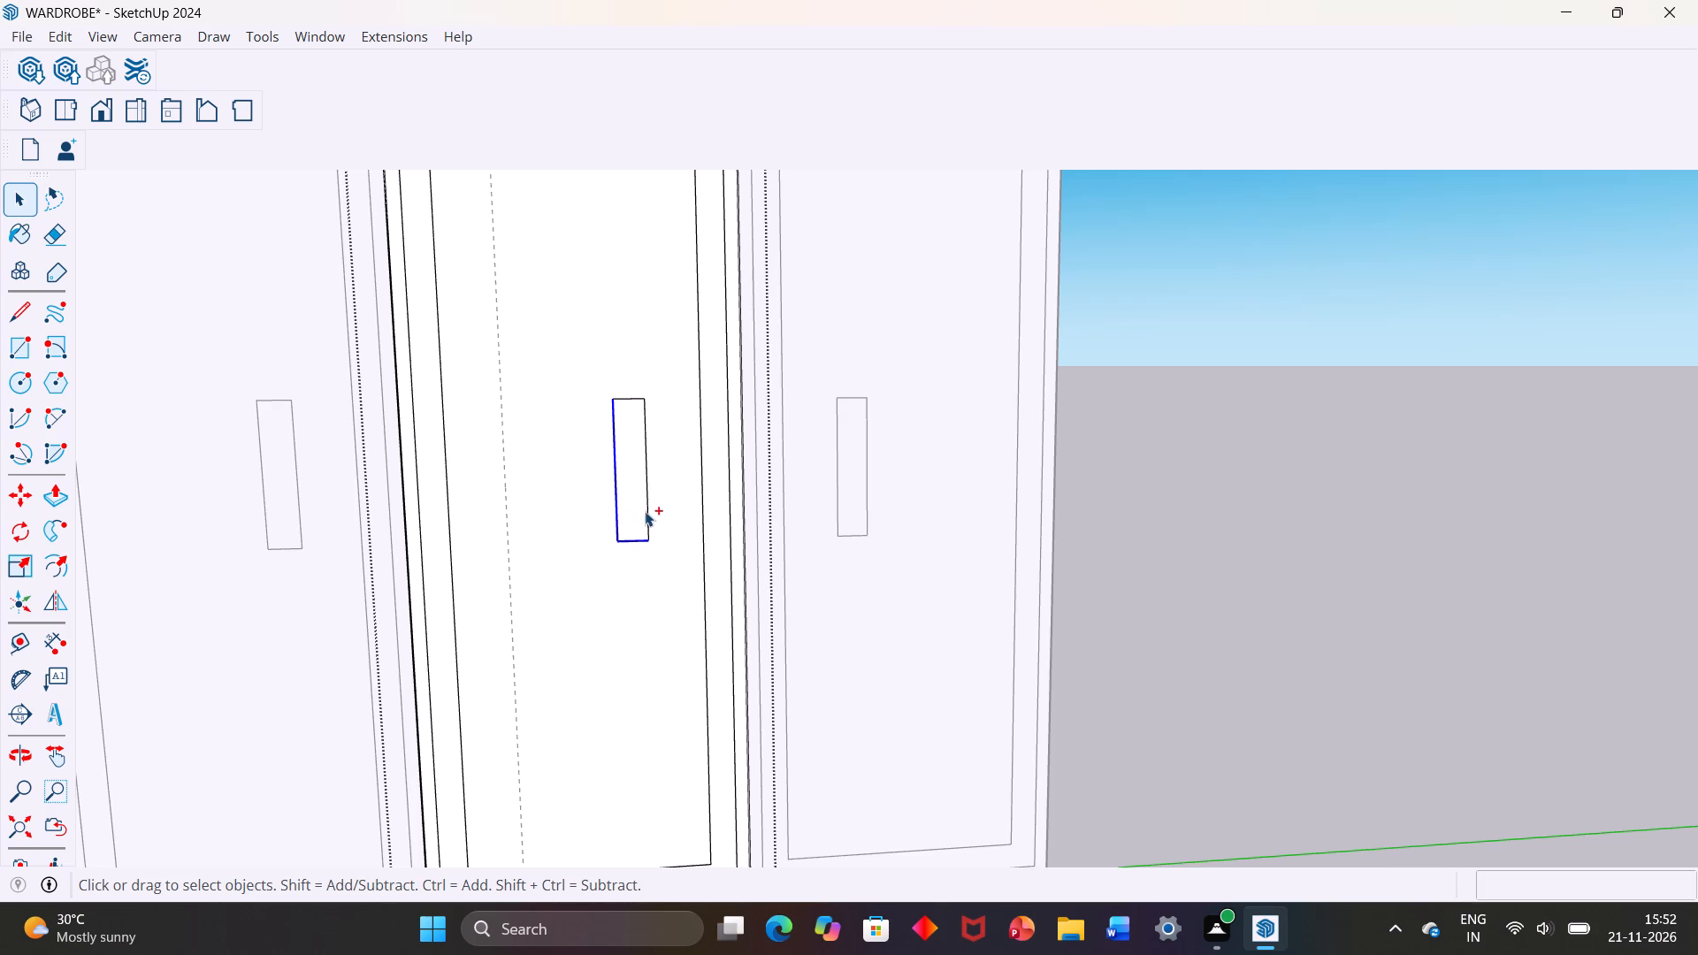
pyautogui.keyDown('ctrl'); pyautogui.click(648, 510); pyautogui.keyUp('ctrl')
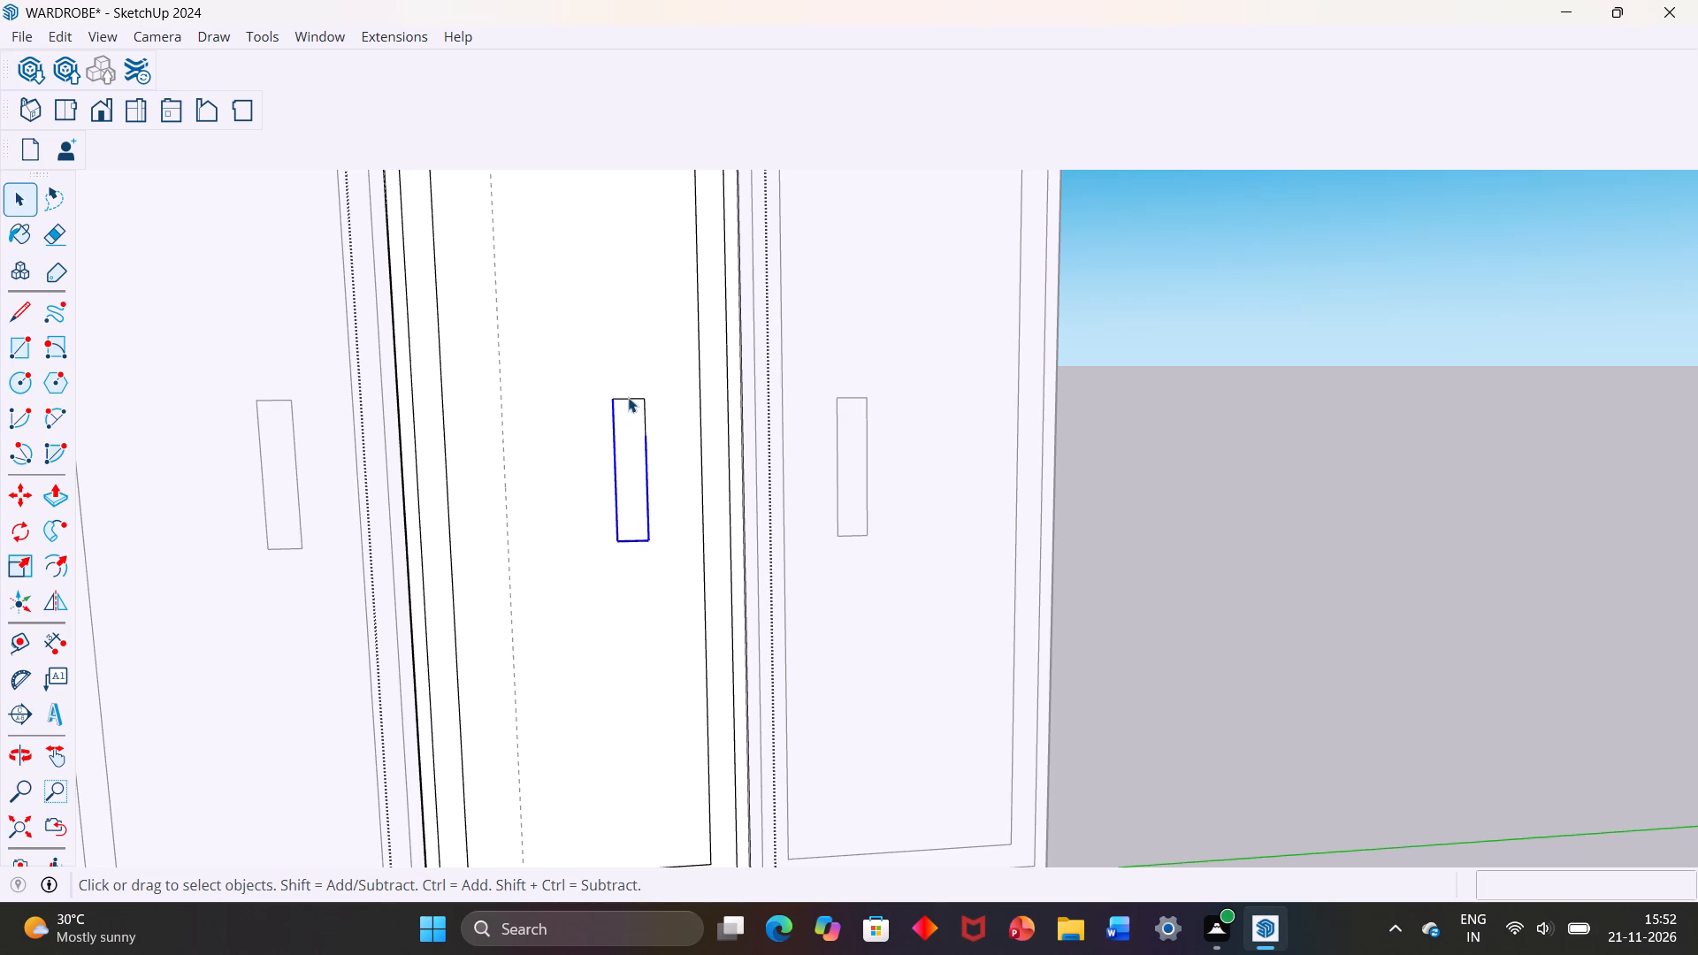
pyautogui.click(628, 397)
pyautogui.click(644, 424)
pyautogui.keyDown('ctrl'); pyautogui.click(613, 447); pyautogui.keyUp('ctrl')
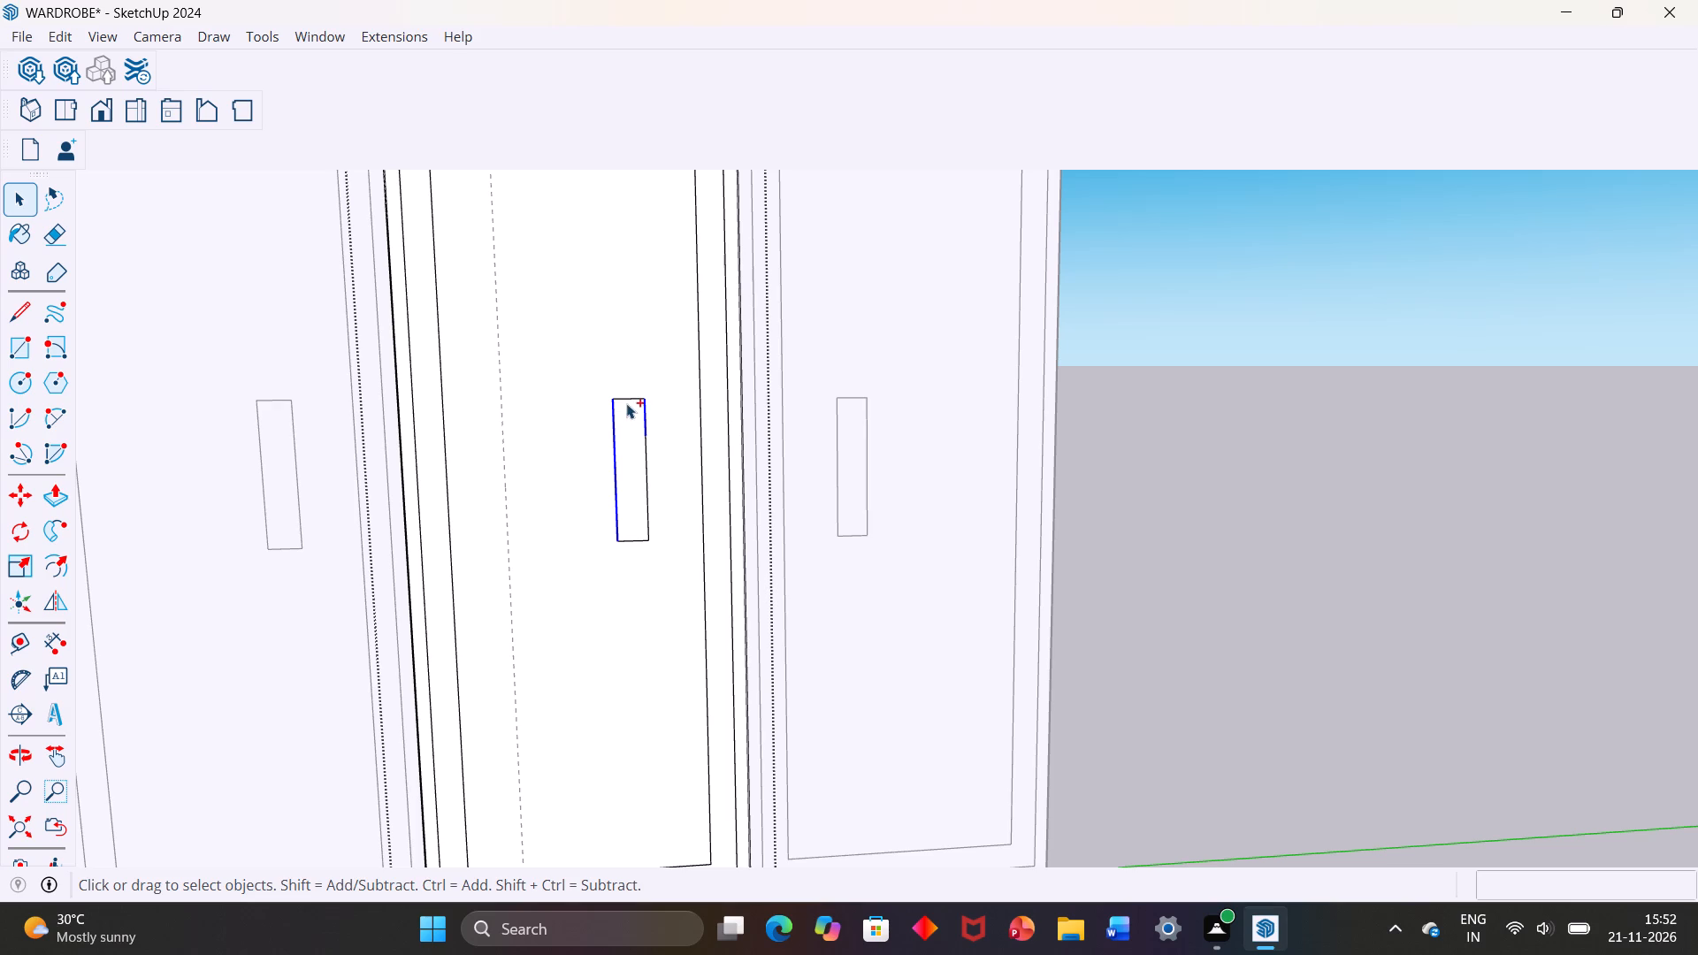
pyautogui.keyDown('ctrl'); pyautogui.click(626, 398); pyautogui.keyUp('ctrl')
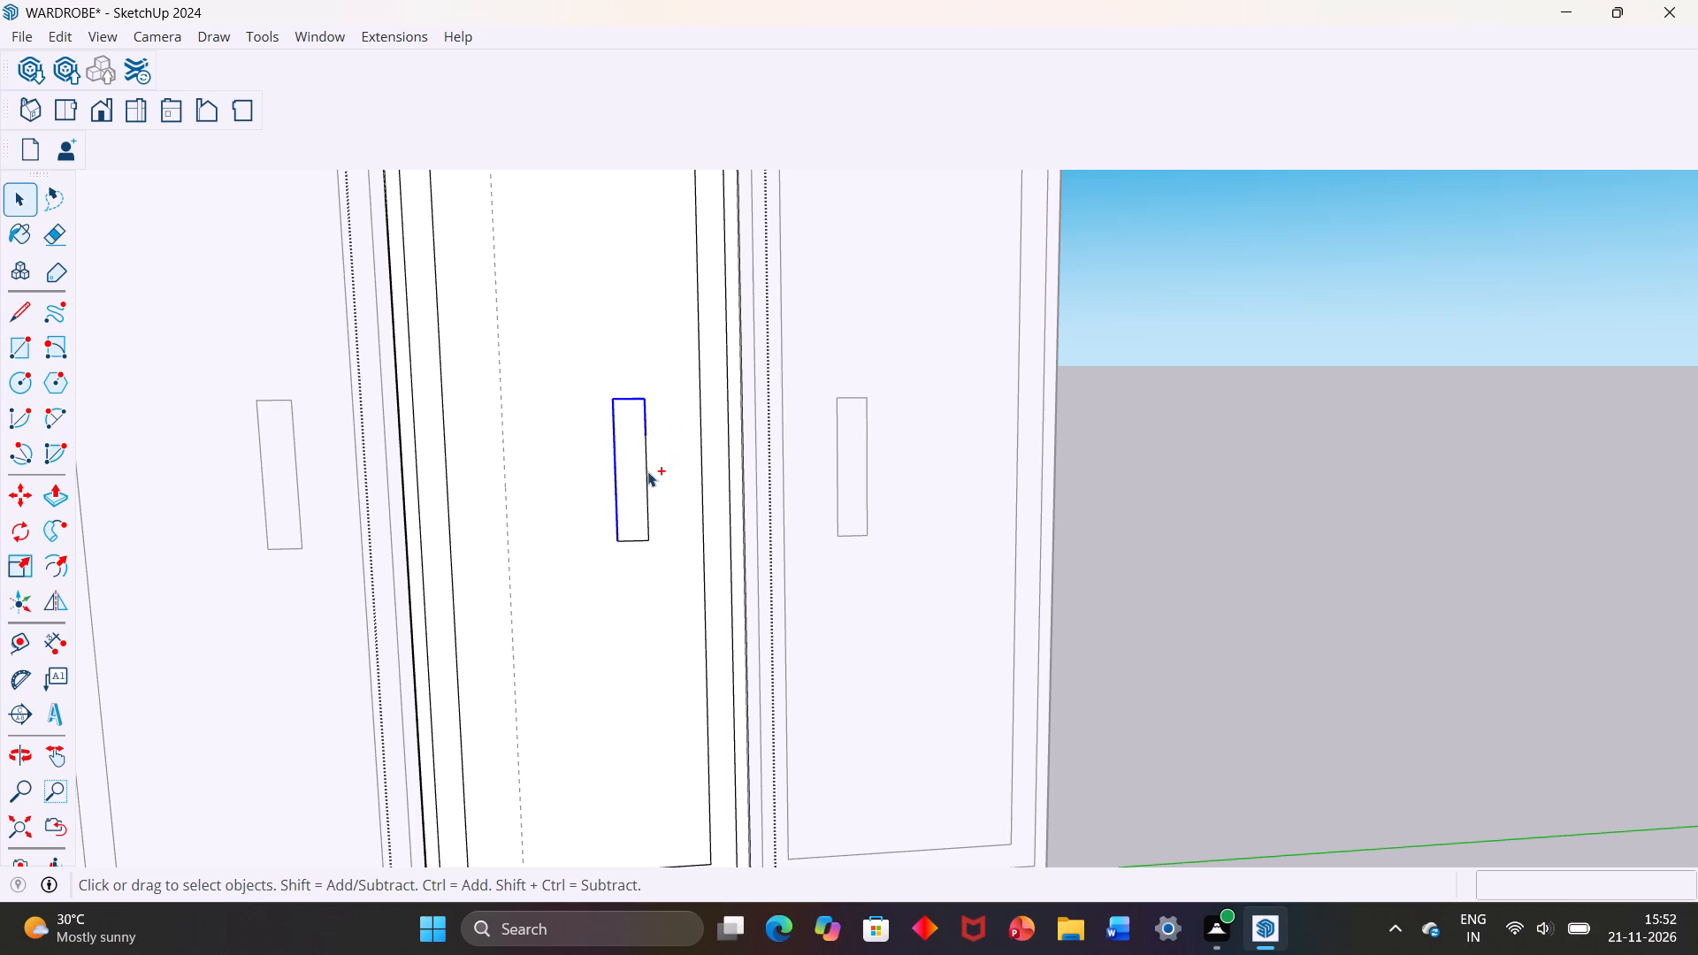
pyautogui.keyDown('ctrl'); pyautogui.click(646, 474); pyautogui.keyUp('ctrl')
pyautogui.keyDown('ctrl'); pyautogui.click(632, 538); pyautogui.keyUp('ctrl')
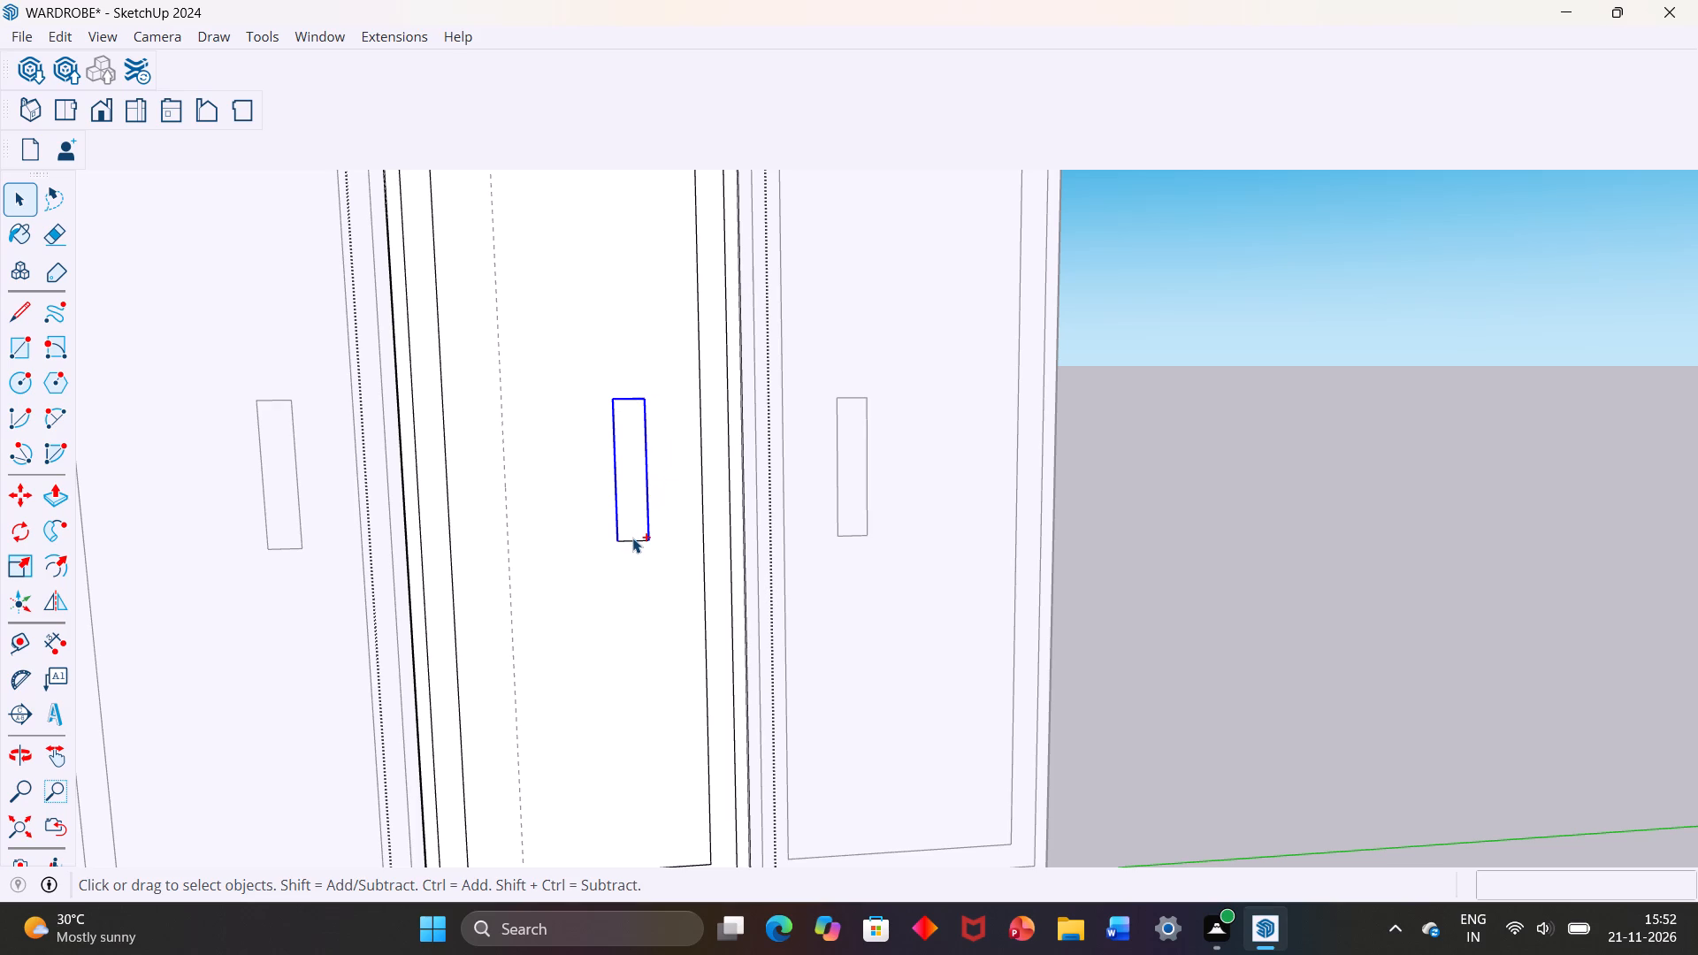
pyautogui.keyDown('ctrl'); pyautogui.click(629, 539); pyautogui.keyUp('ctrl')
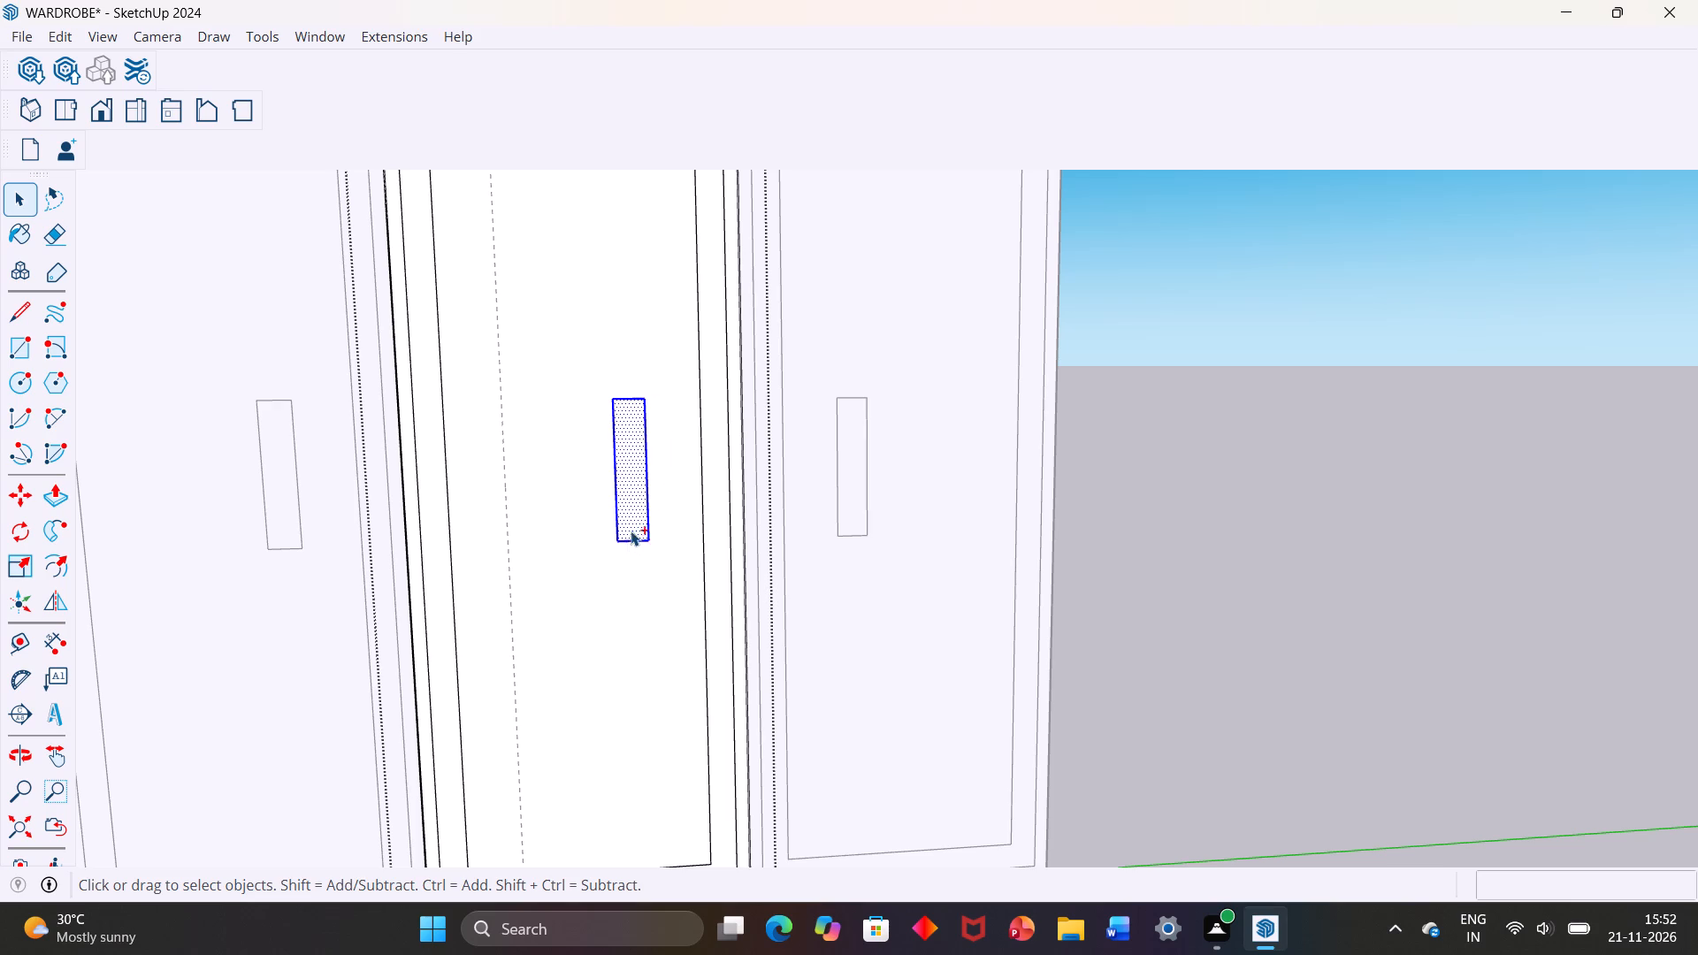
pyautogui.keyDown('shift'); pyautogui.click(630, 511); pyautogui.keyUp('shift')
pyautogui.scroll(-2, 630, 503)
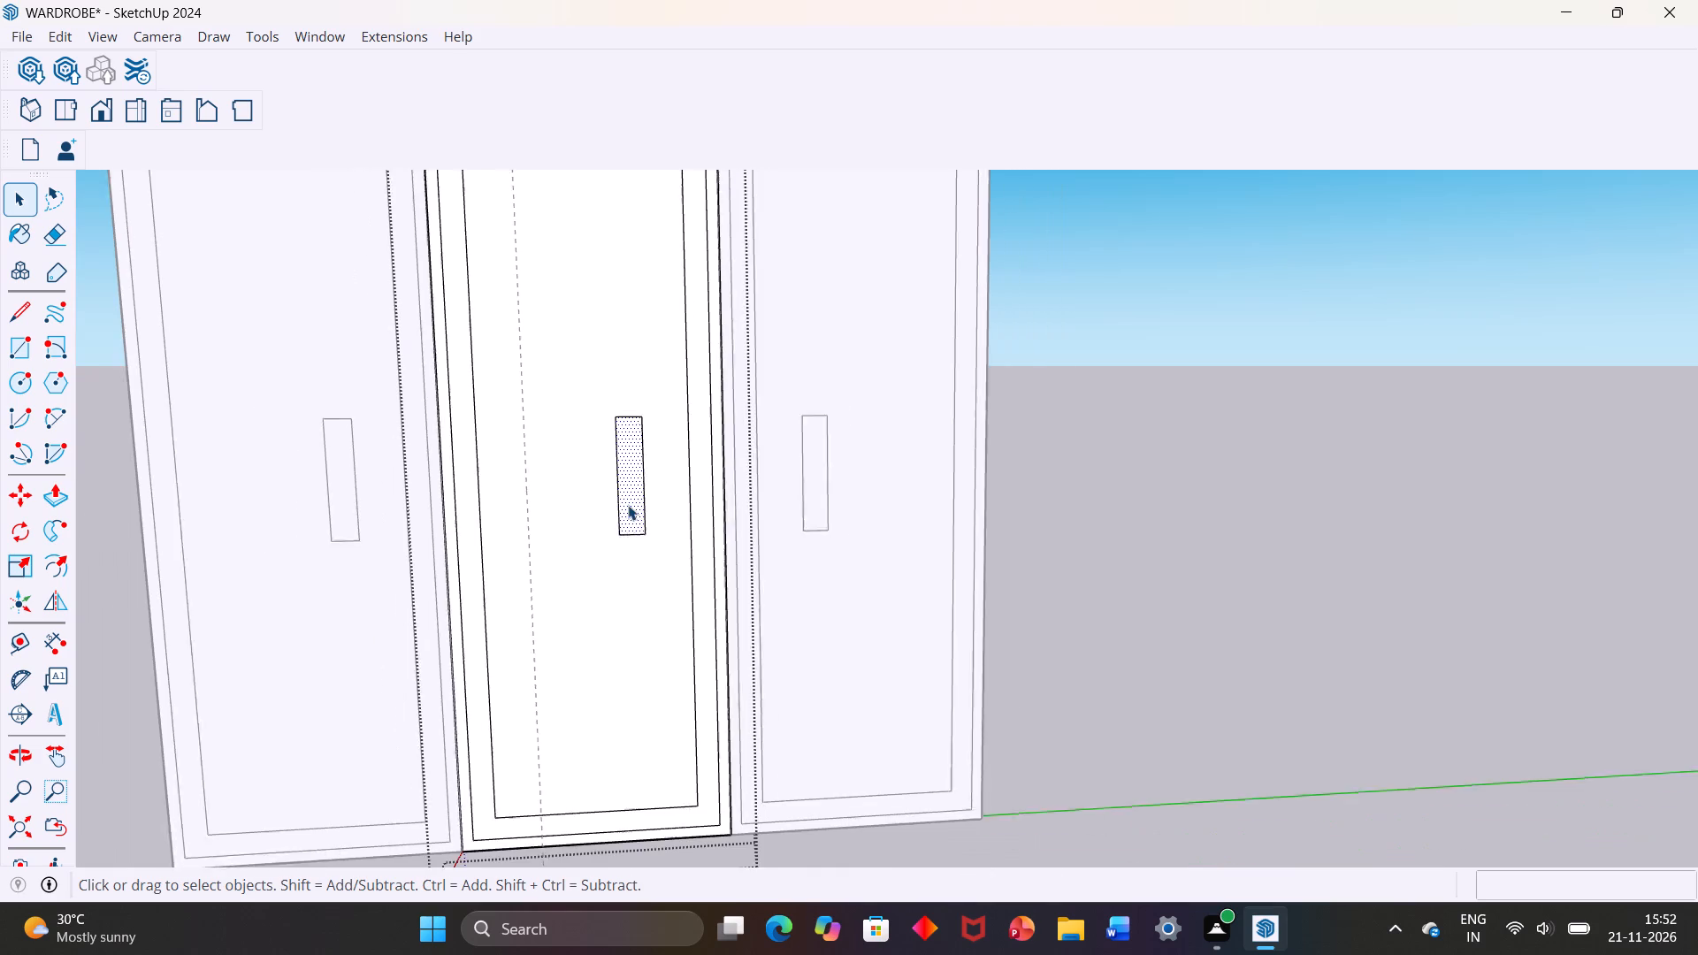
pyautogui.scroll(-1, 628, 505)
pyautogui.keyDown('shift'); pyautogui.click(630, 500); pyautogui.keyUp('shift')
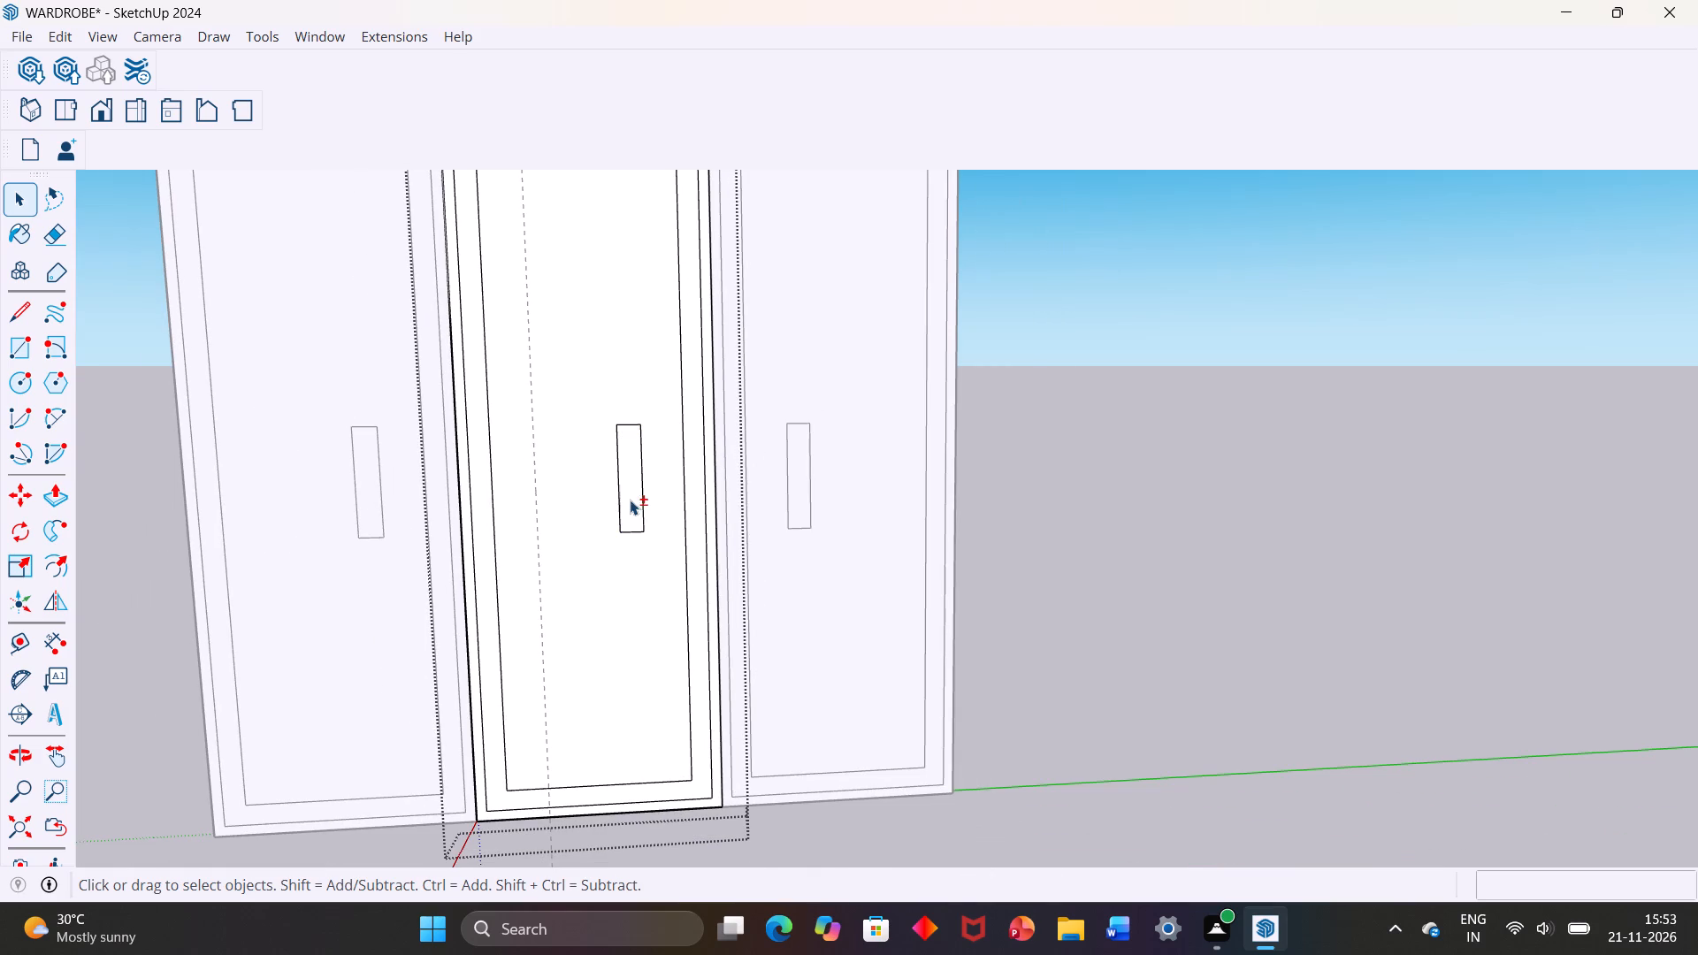
# Copy the middle door's four handle outline edges about 7 7/16" along the green axis, onto the vertical guide line.
pyautogui.keyDown('ctrl'); pyautogui.scroll(10, 623, 512); pyautogui.keyUp('ctrl')
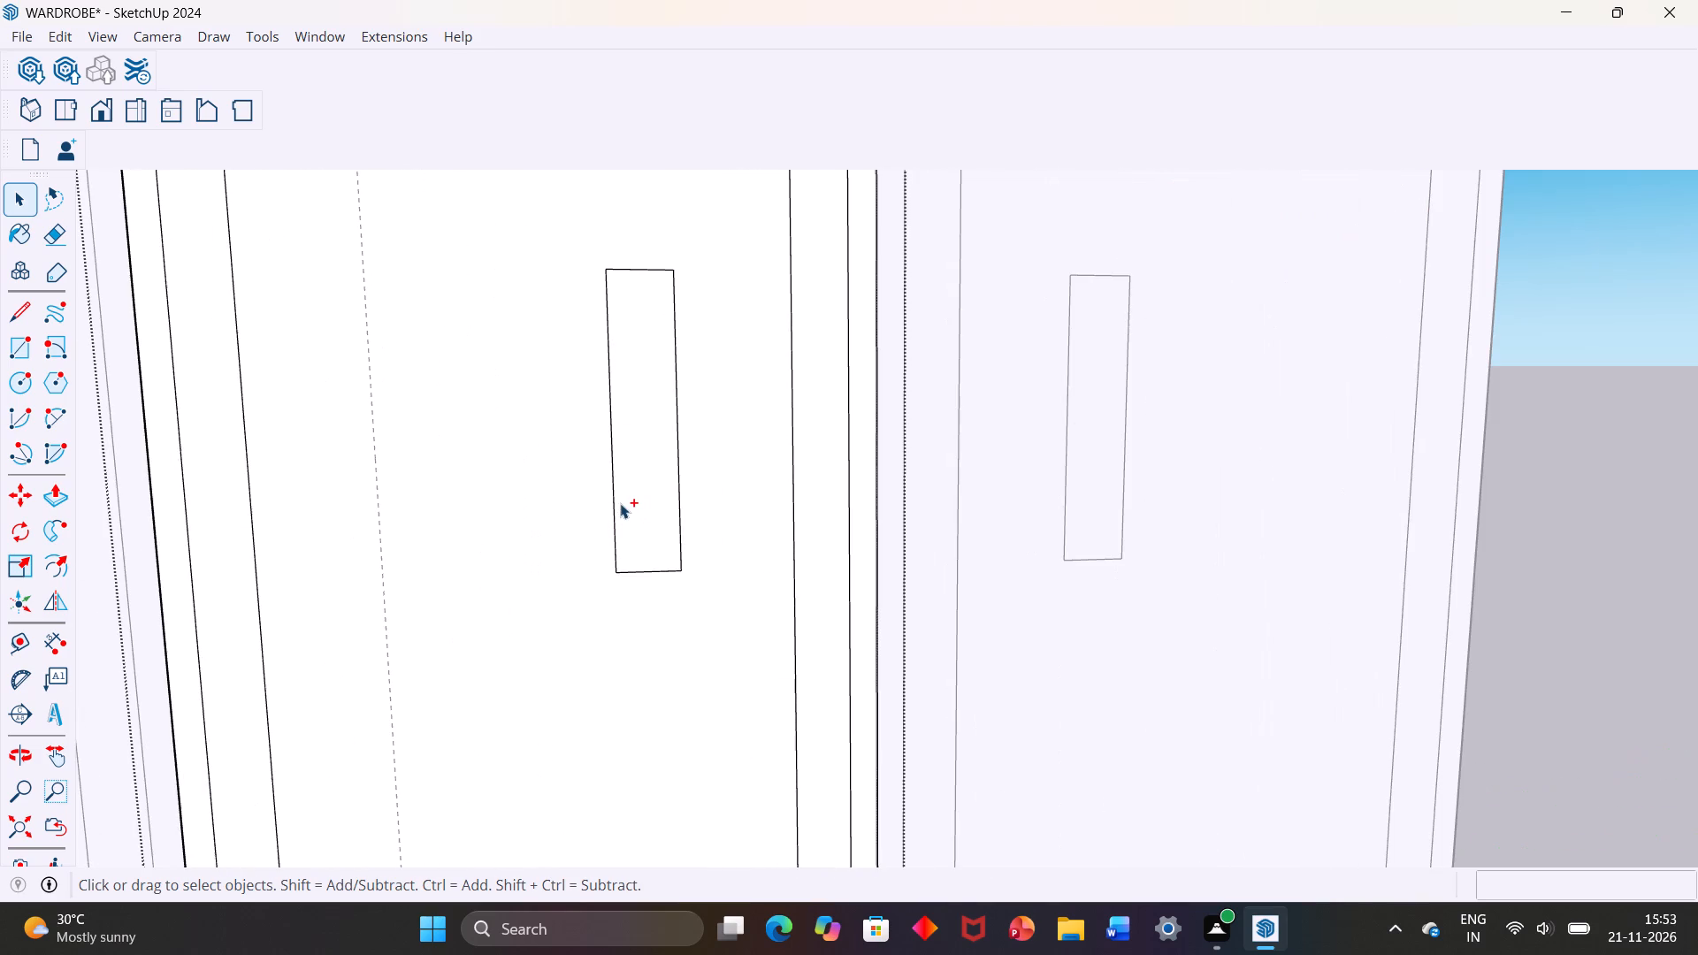
pyautogui.keyDown('ctrl'); pyautogui.click(613, 514); pyautogui.keyUp('ctrl')
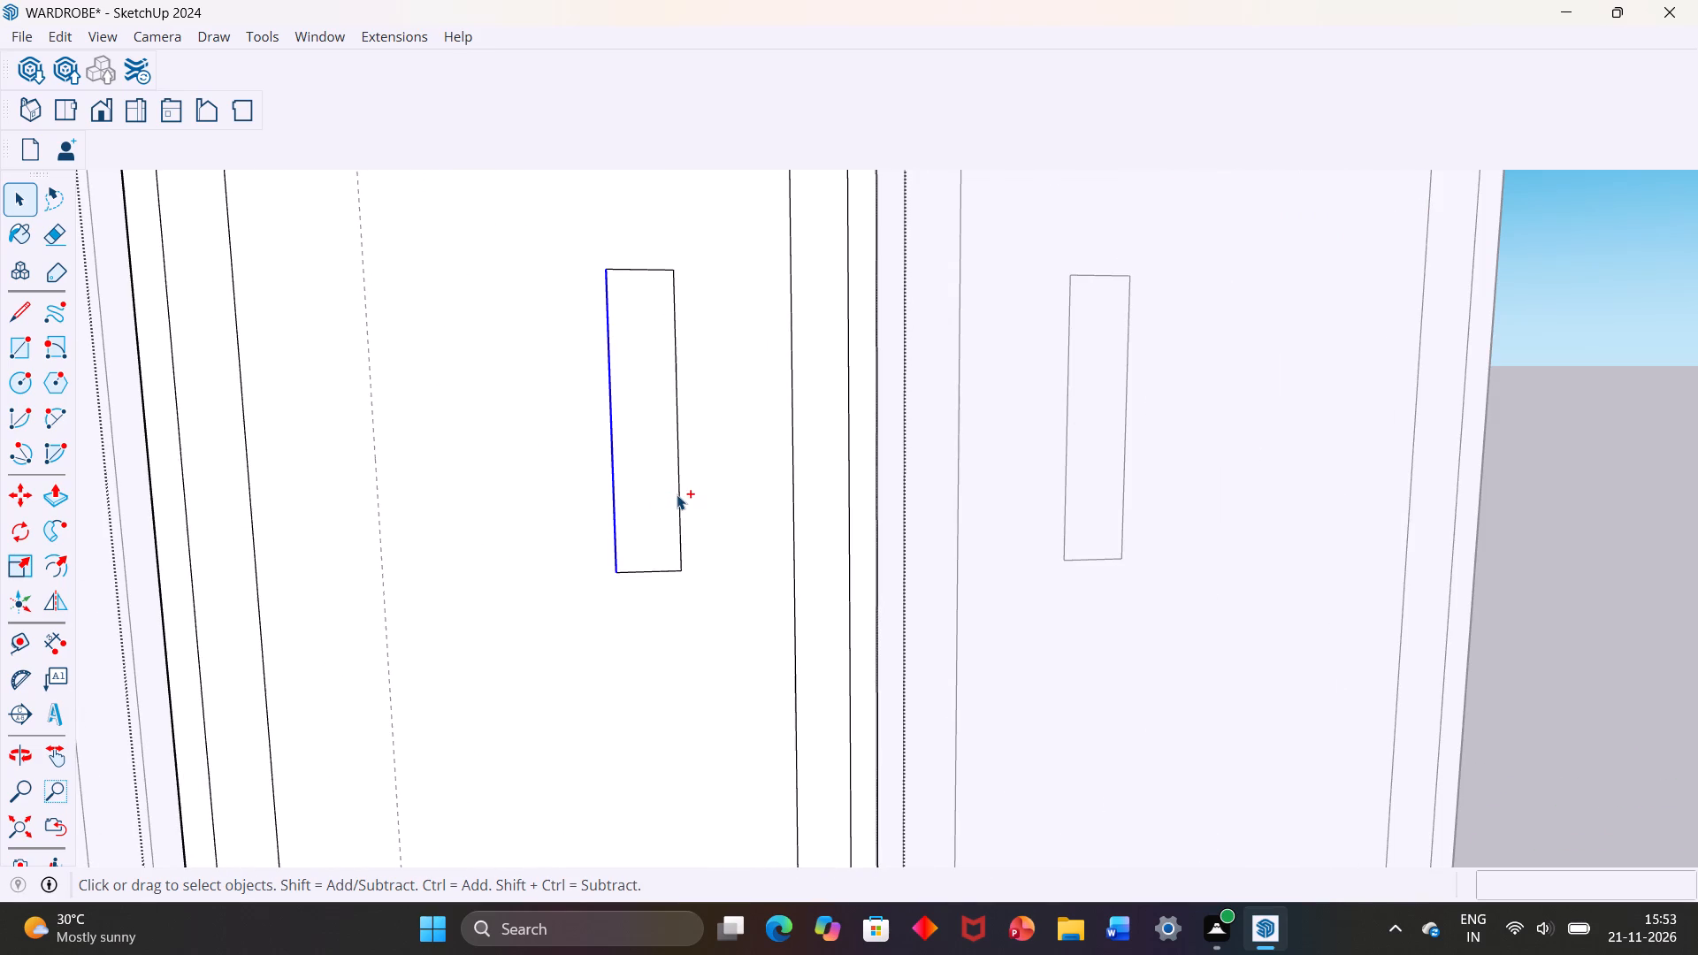
pyautogui.keyDown('ctrl'); pyautogui.click(679, 493); pyautogui.keyUp('ctrl')
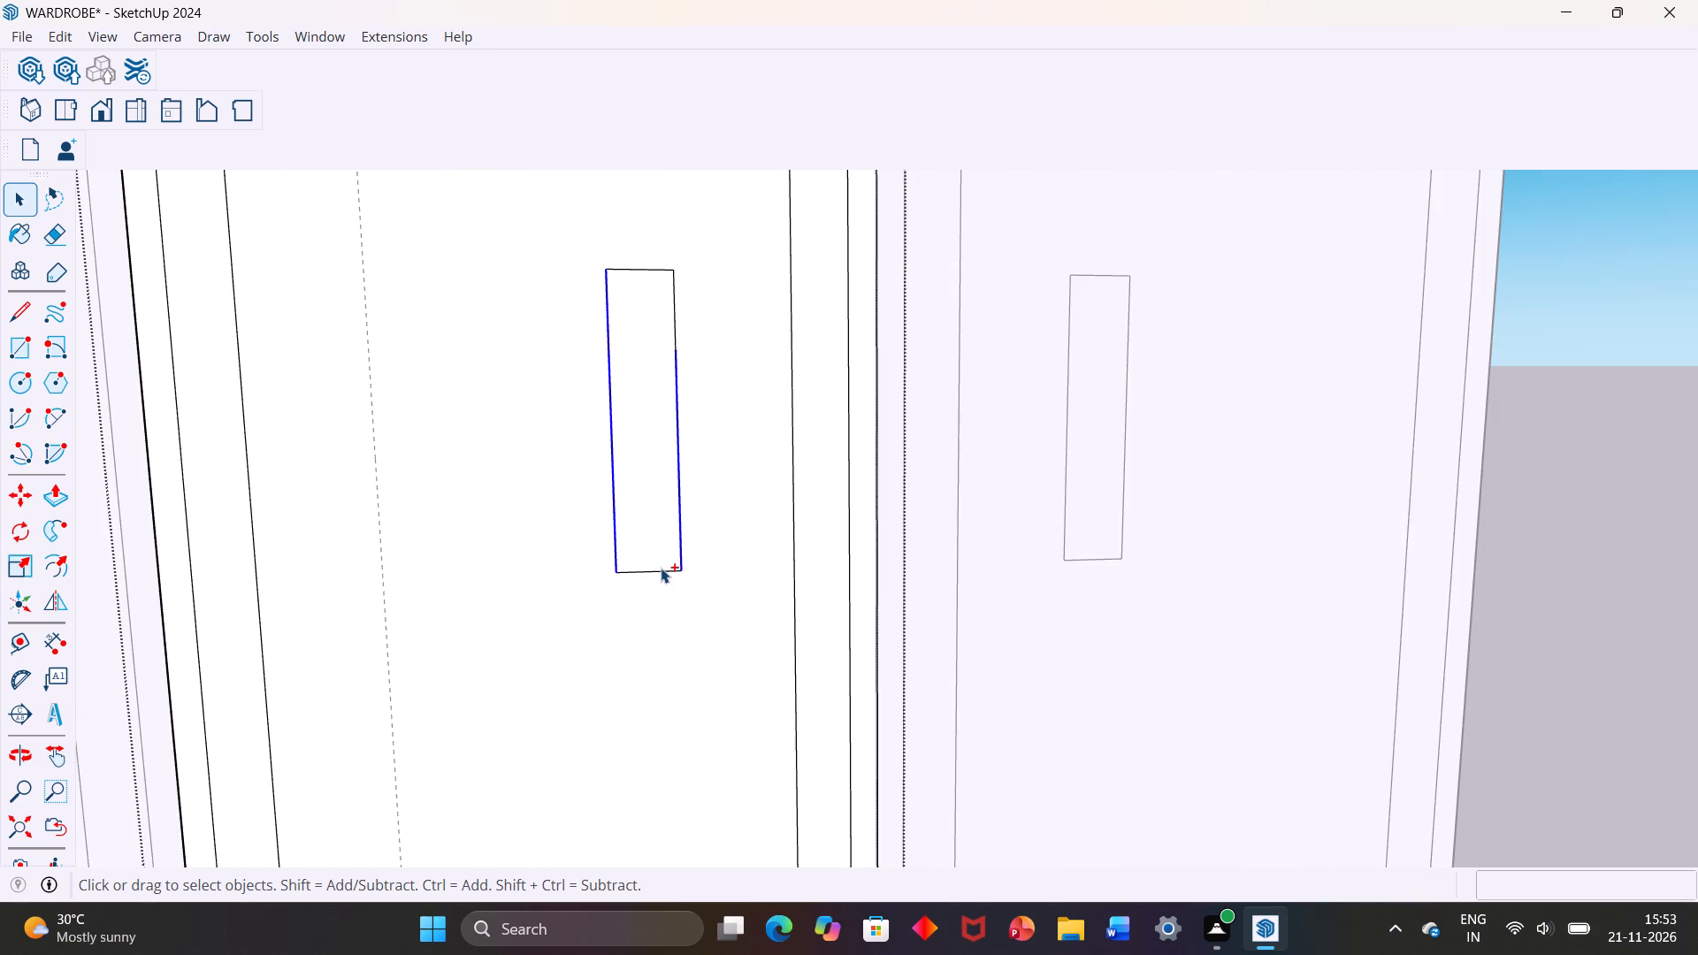
pyautogui.keyDown('ctrl'); pyautogui.click(661, 569); pyautogui.keyUp('ctrl')
pyautogui.keyDown('ctrl'); pyautogui.scroll(1, 673, 351); pyautogui.keyUp('ctrl')
pyautogui.keyDown('ctrl'); pyautogui.click(674, 321); pyautogui.keyUp('ctrl')
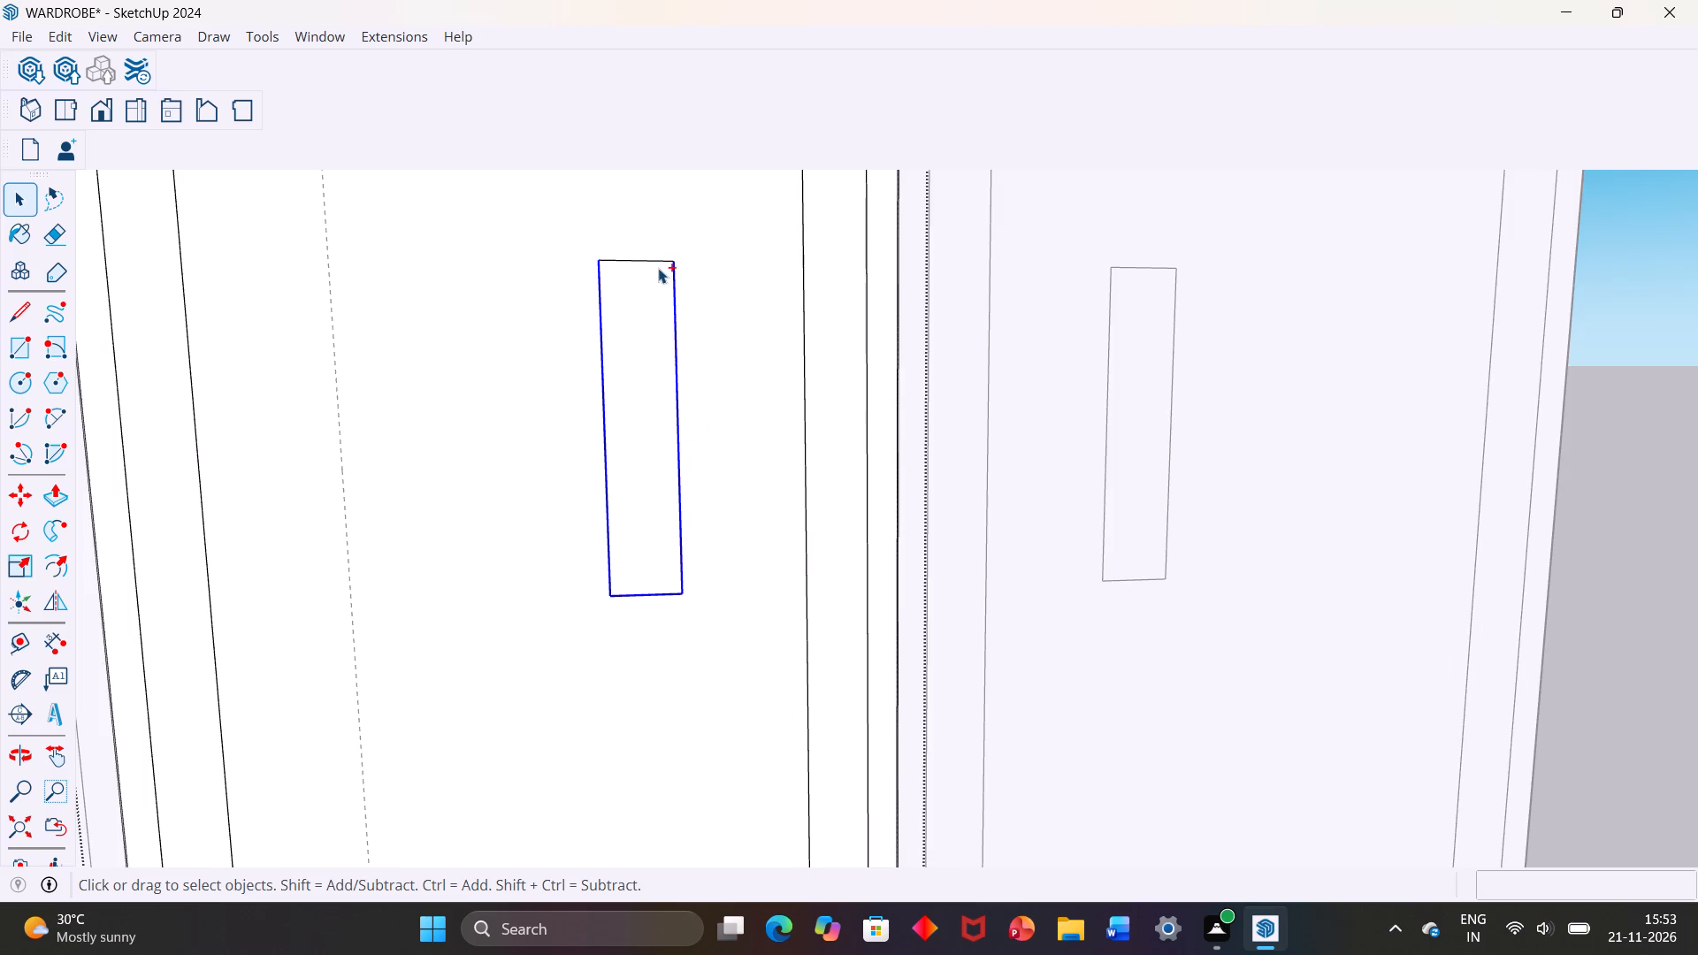
pyautogui.keyDown('ctrl'); pyautogui.click(651, 260); pyautogui.keyUp('ctrl')
pyautogui.keyDown('ctrl'); pyautogui.scroll(-5, 641, 275); pyautogui.keyUp('ctrl')
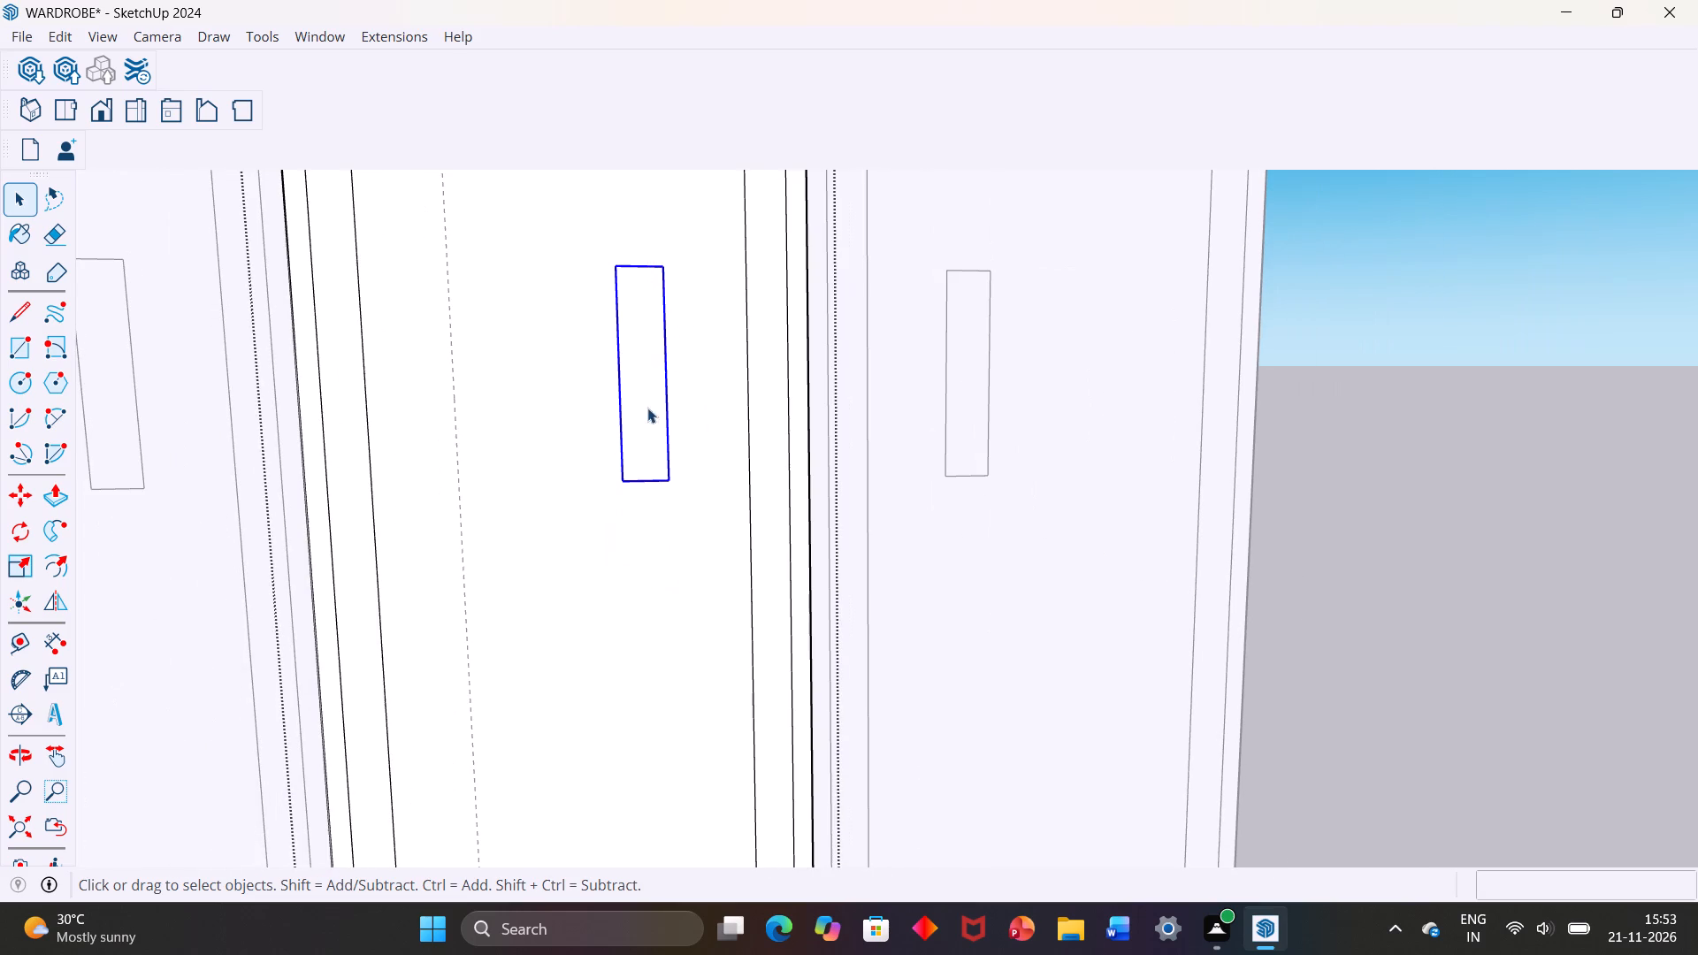
pyautogui.press('m')
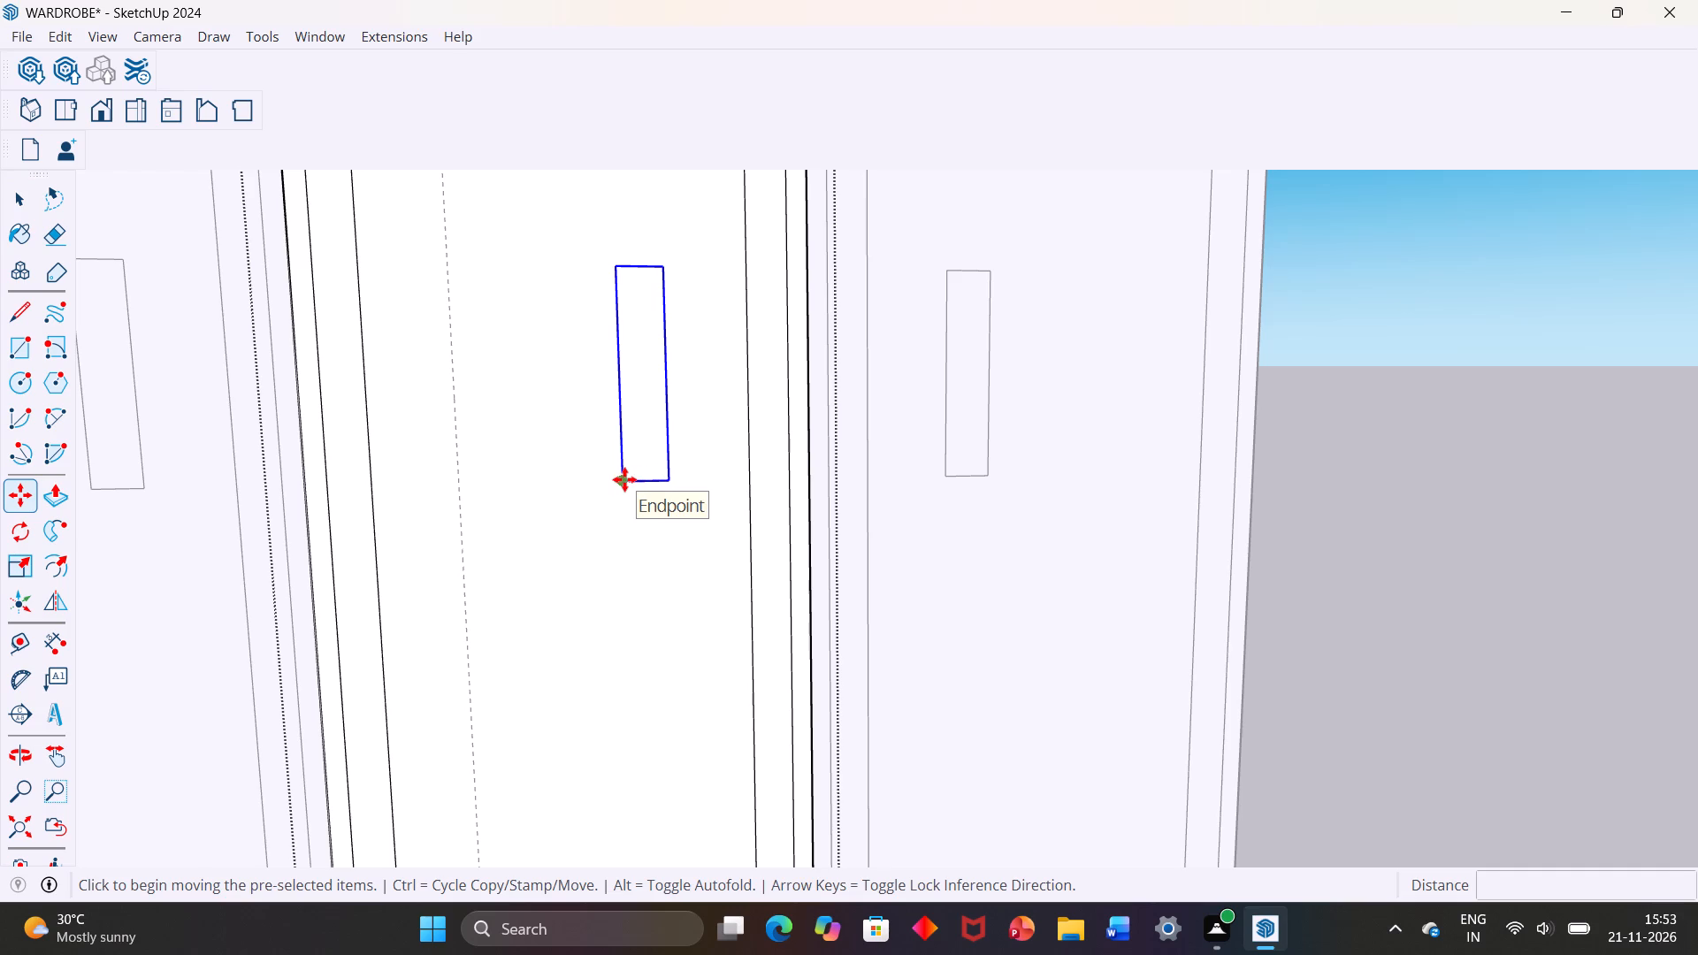
pyautogui.click(624, 479)
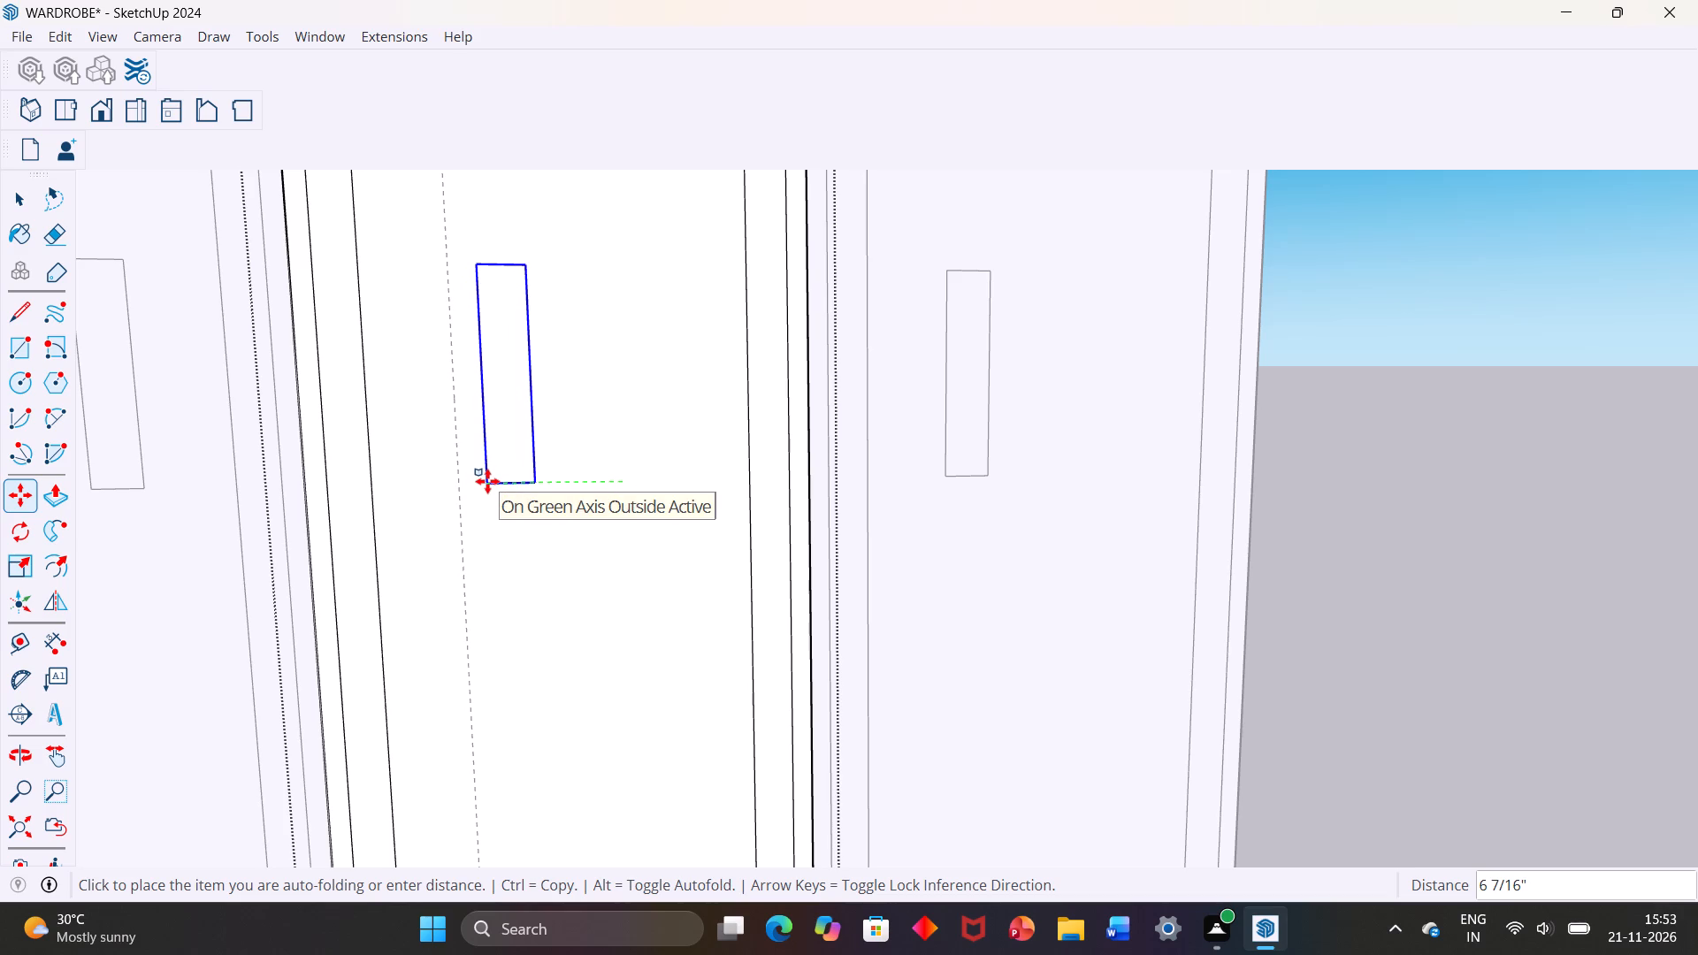
pyautogui.hotkey('ctrl', 'z')
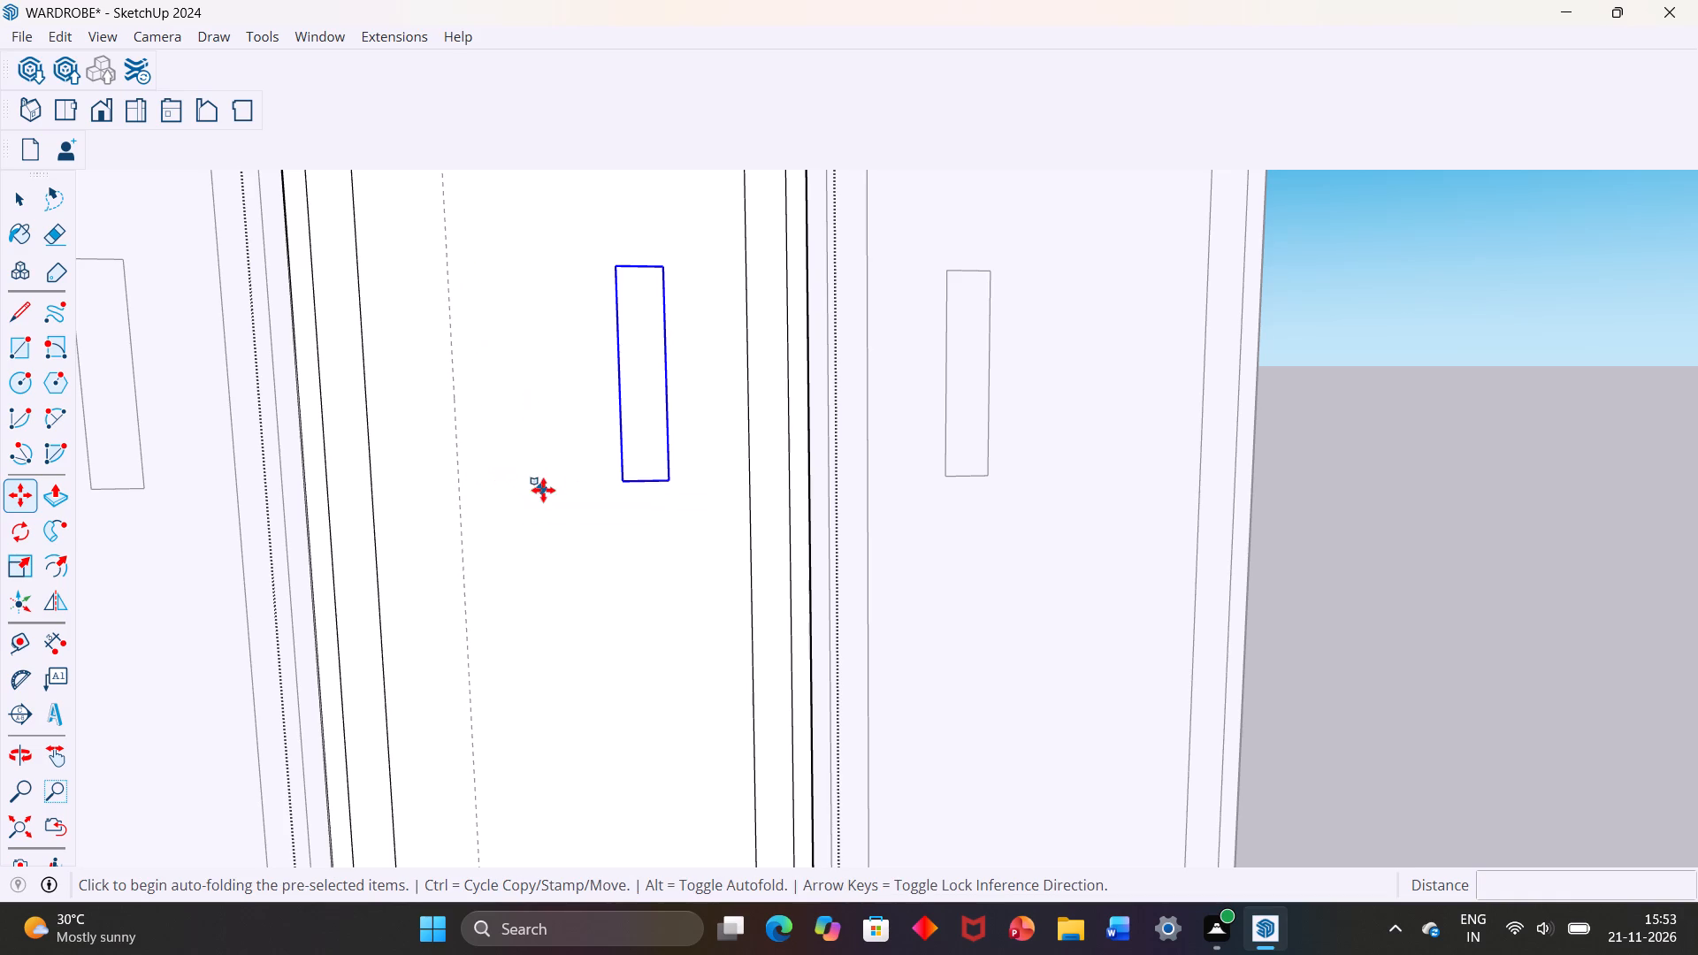
pyautogui.click(626, 480)
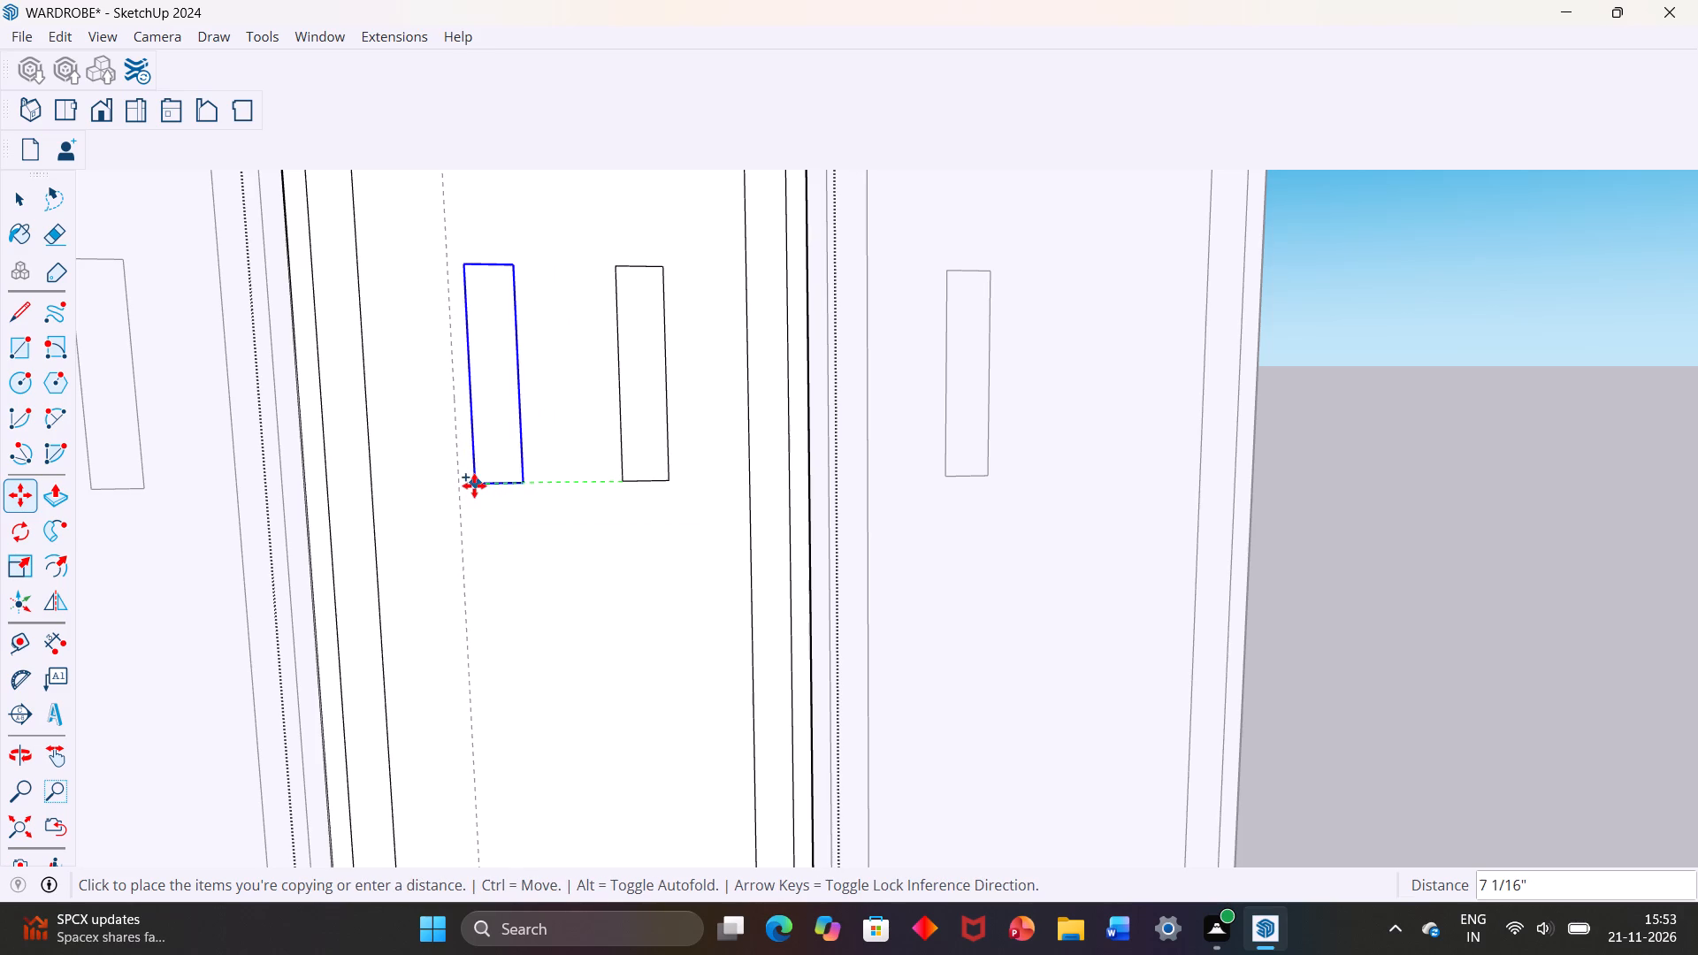
pyautogui.press('Left')
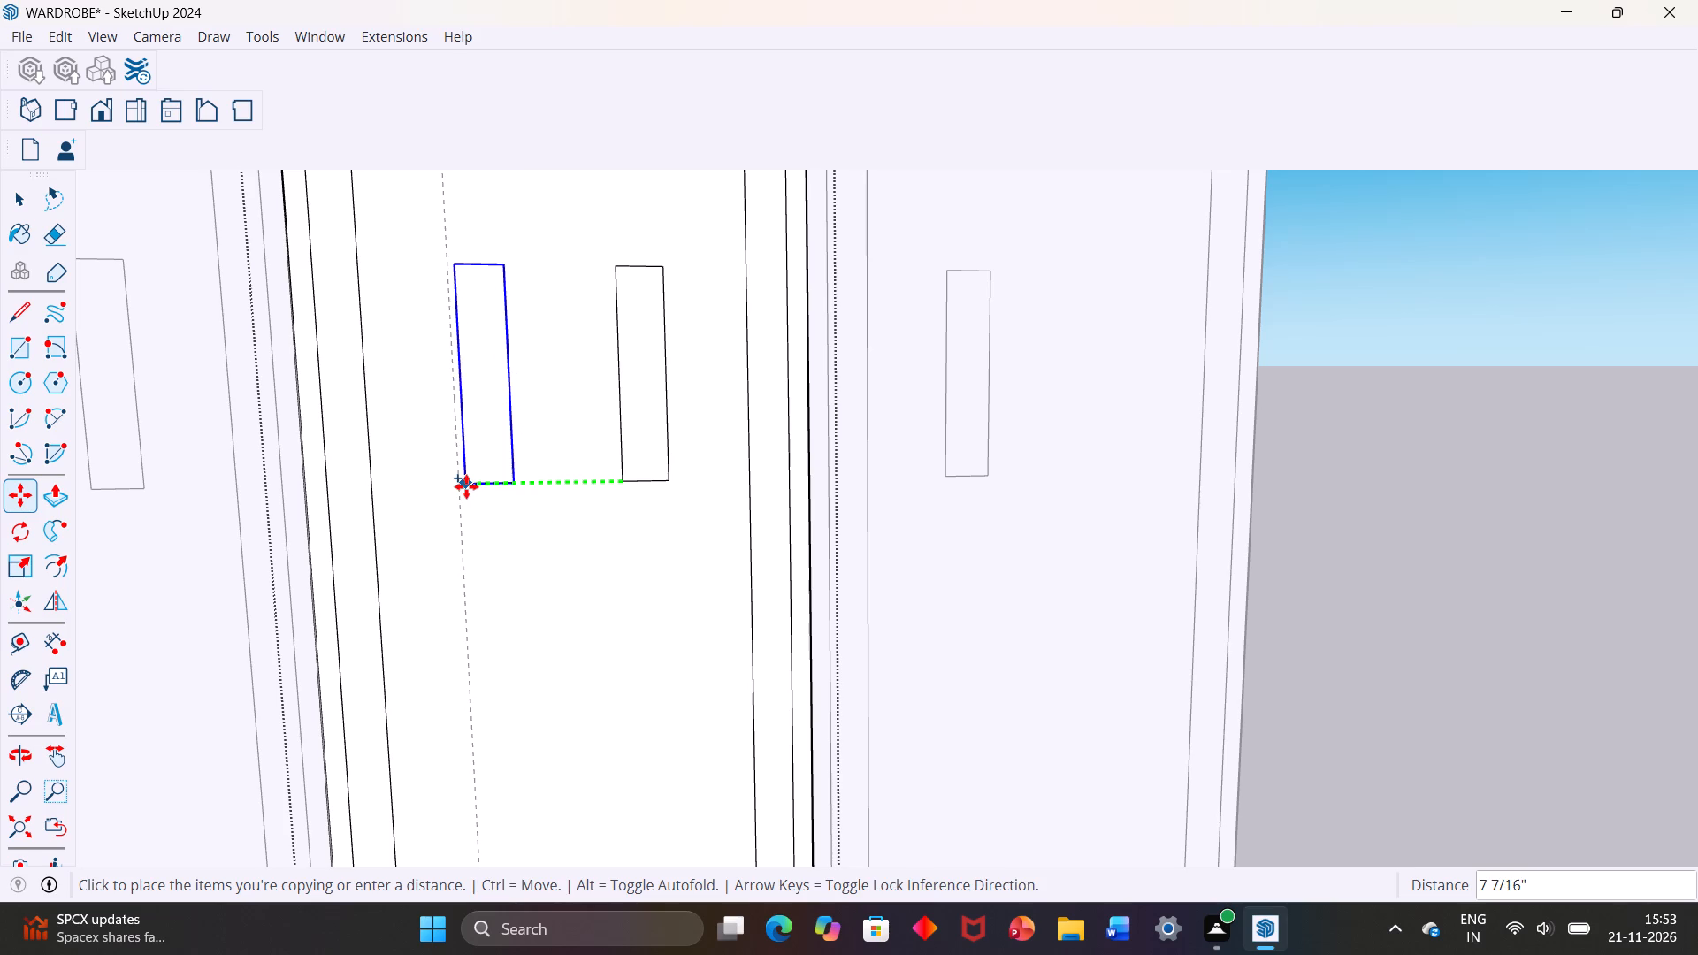
pyautogui.click(463, 488)
# Erase all four edges of the original handle outline on the middle door, keeping the copy at the guide line.
pyautogui.scroll(-5, 563, 561)
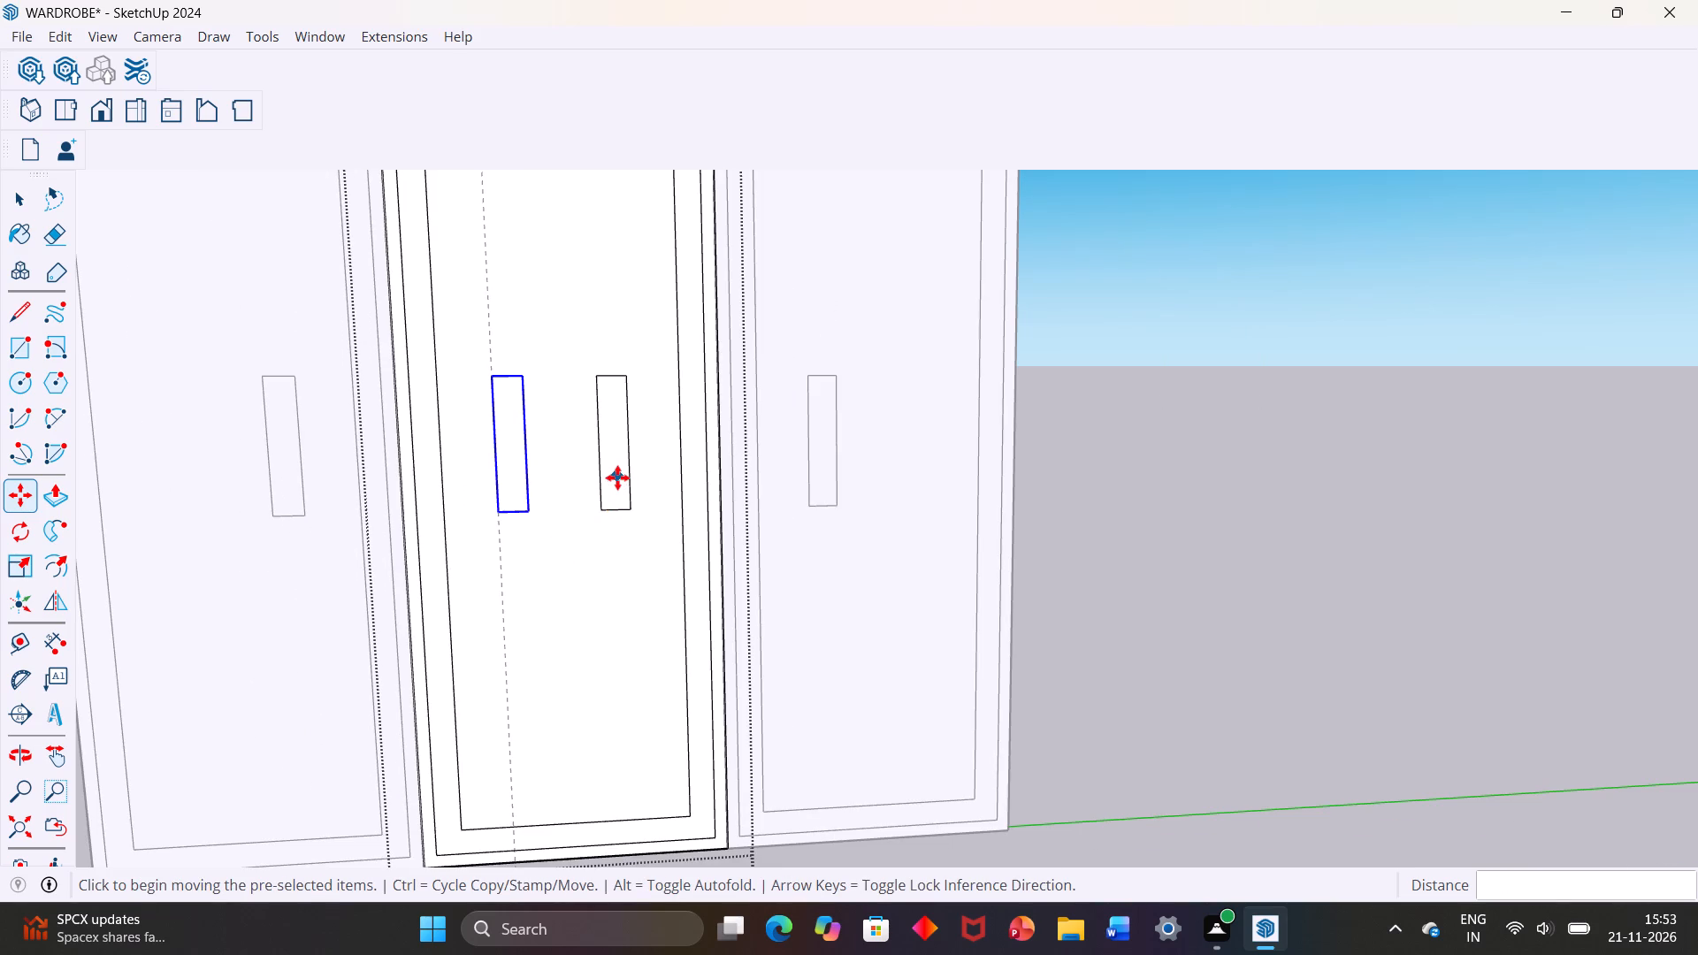
pyautogui.press('space')
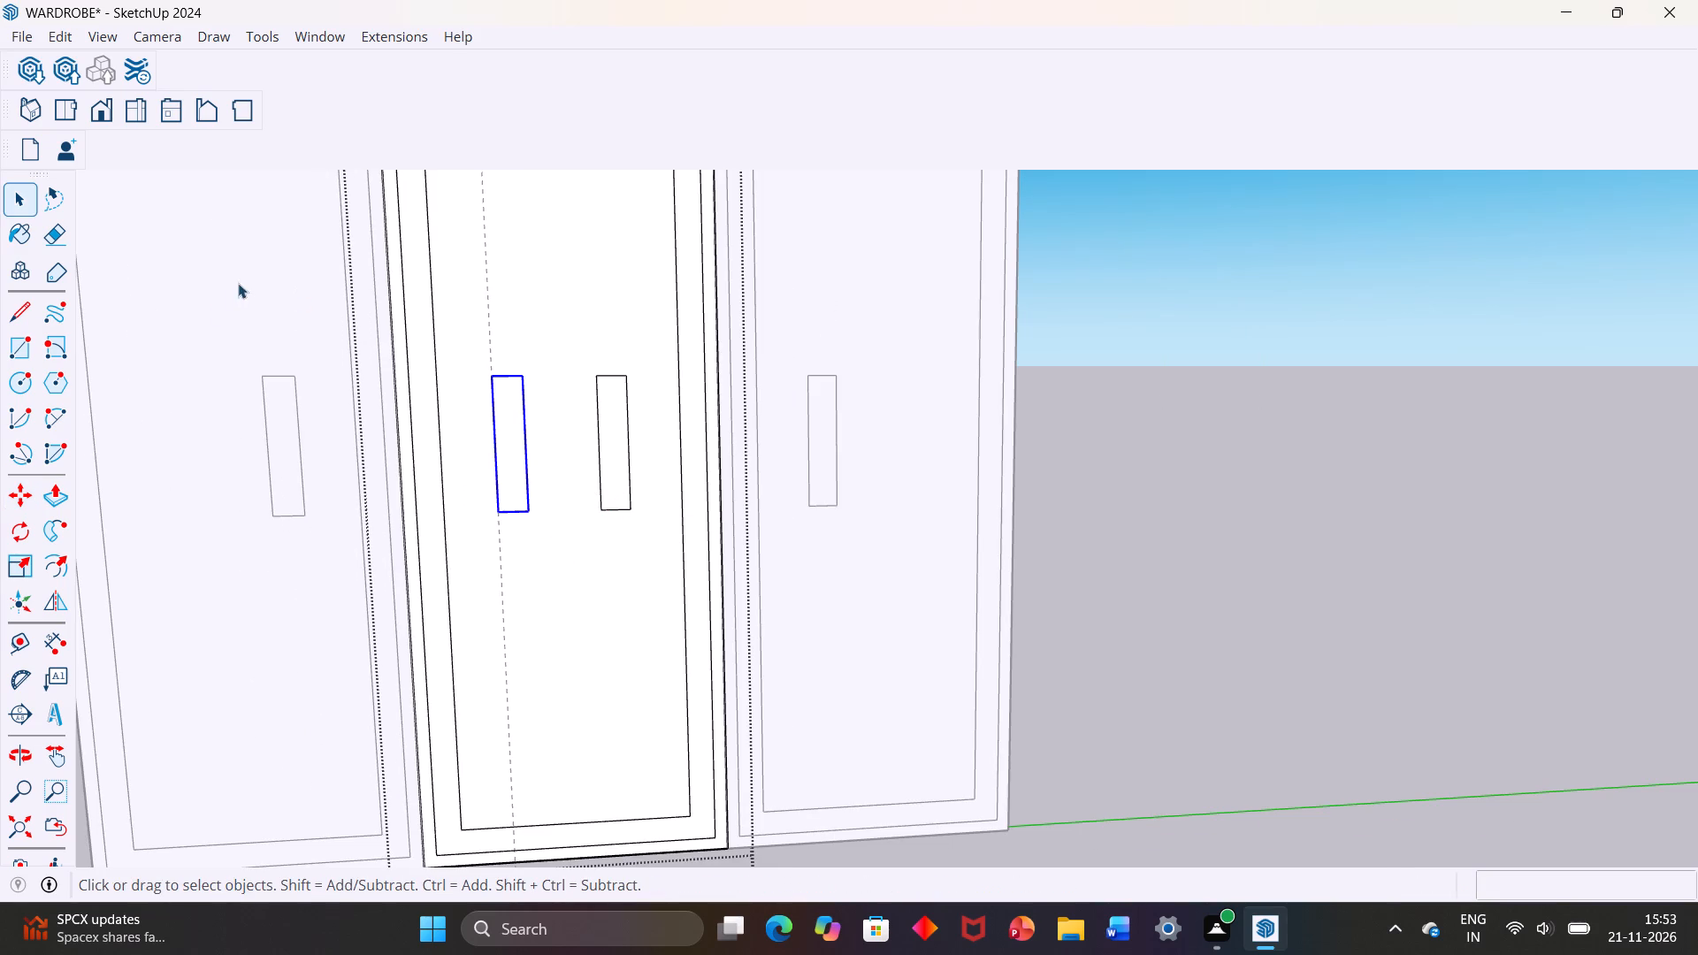
pyautogui.click(57, 235)
pyautogui.moveTo(569, 408); pyautogui.dragTo(598, 419)
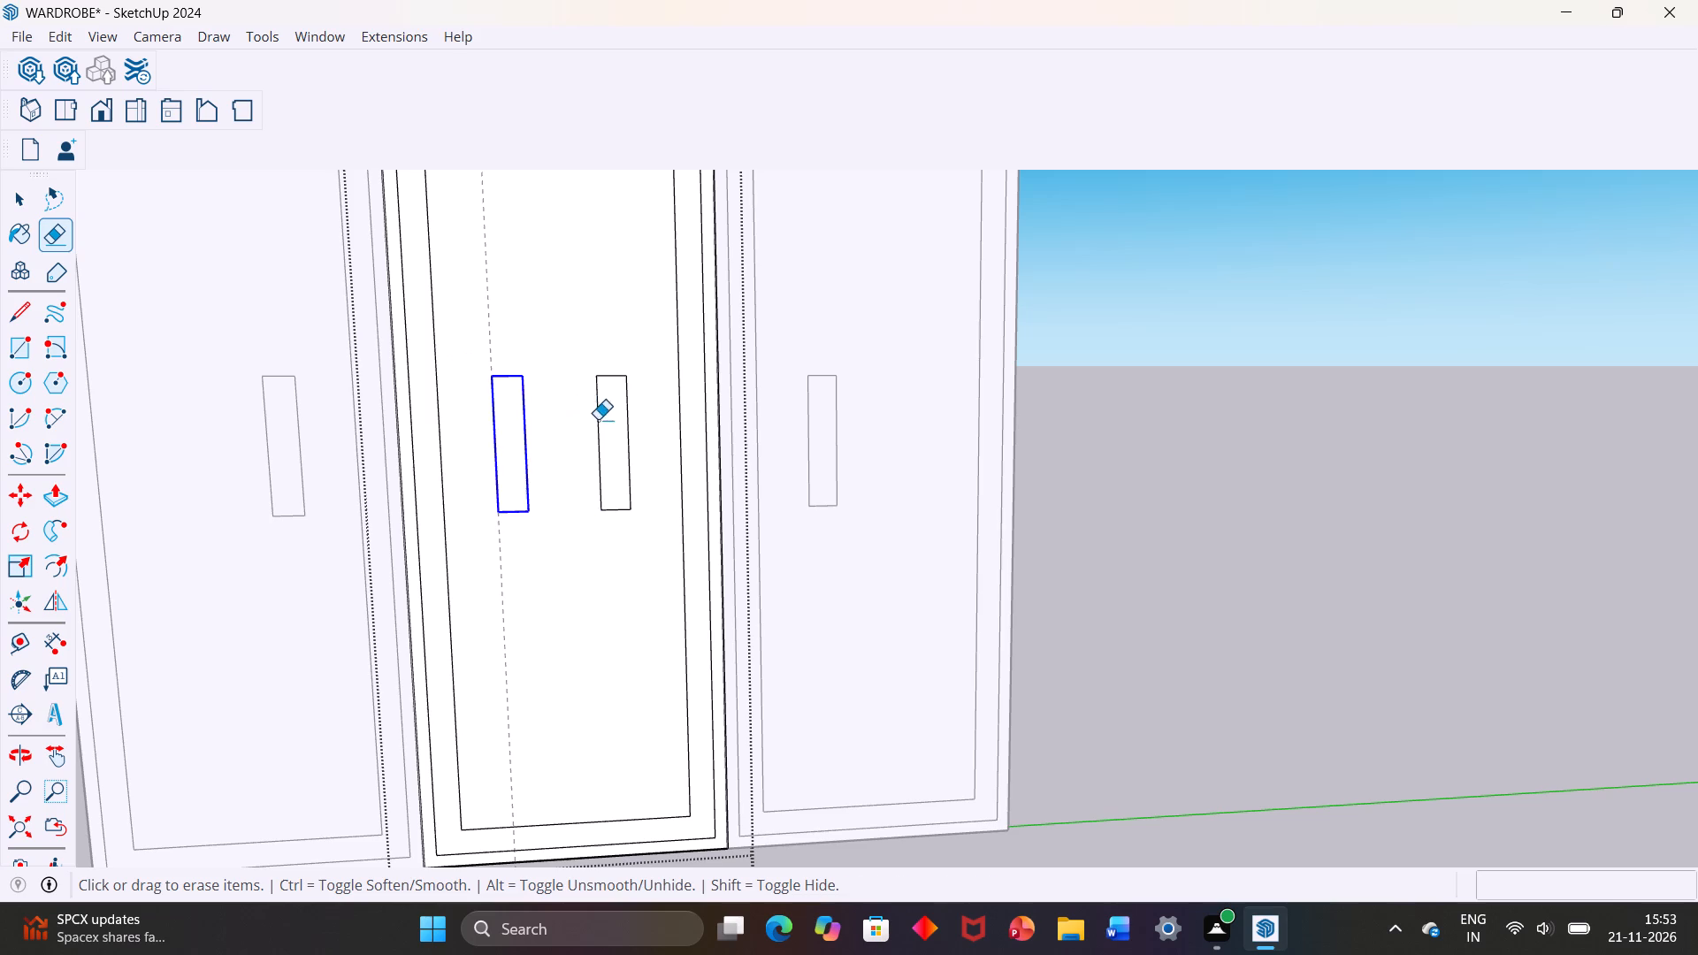
pyautogui.moveTo(598, 419); pyautogui.dragTo(639, 427)
pyautogui.moveTo(615, 371); pyautogui.dragTo(633, 414)
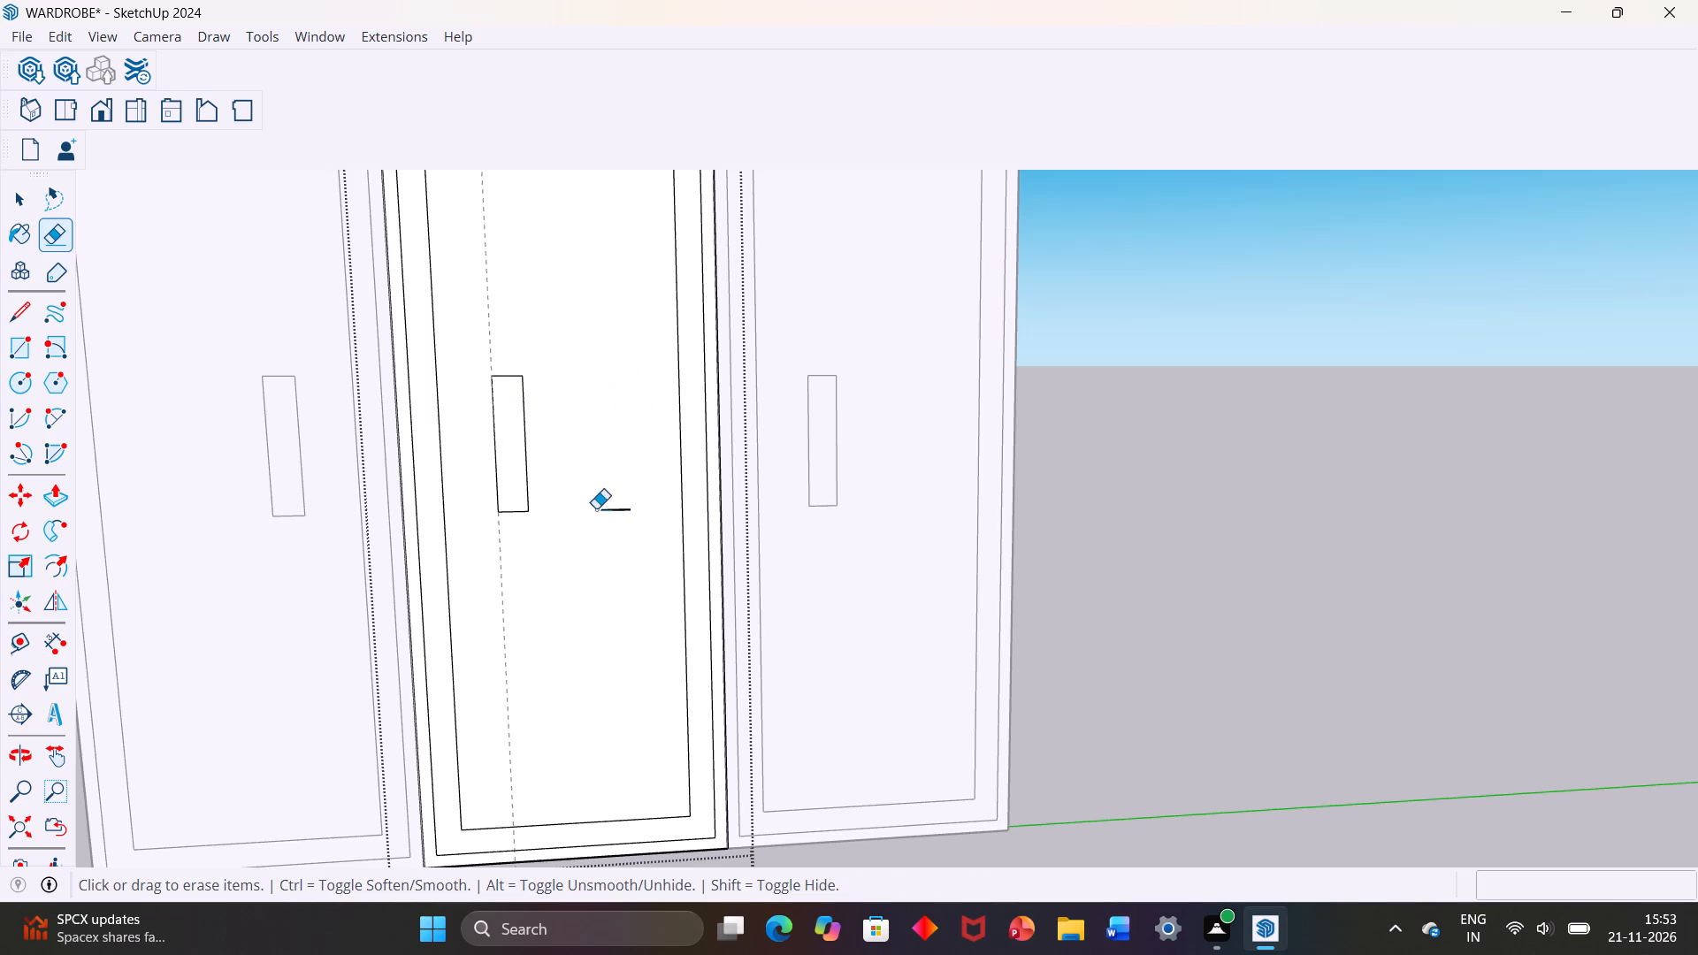
pyautogui.moveTo(618, 490); pyautogui.dragTo(631, 564)
# Close the middle door group and delete the vertical guide line that runs through it.
pyautogui.moveTo(478, 303); pyautogui.dragTo(510, 311)
pyautogui.scroll(7, 493, 311)
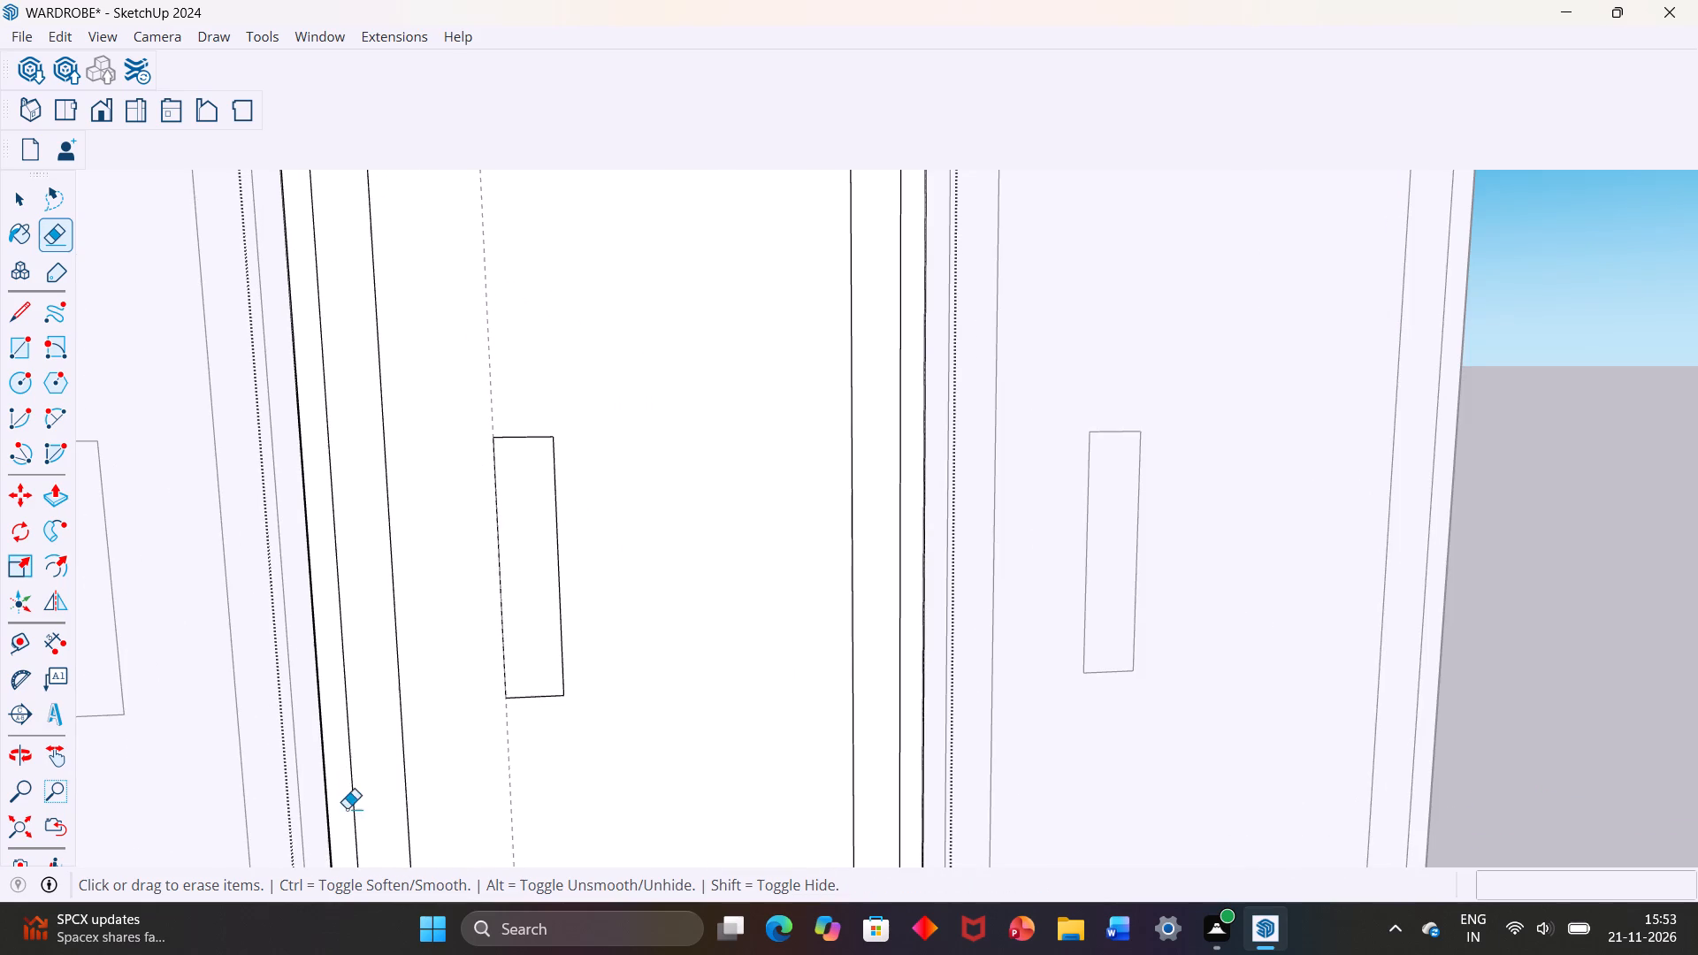
pyautogui.scroll(-17, 432, 523)
pyautogui.moveTo(495, 733); pyautogui.dragTo(546, 739)
pyautogui.scroll(4, 518, 734)
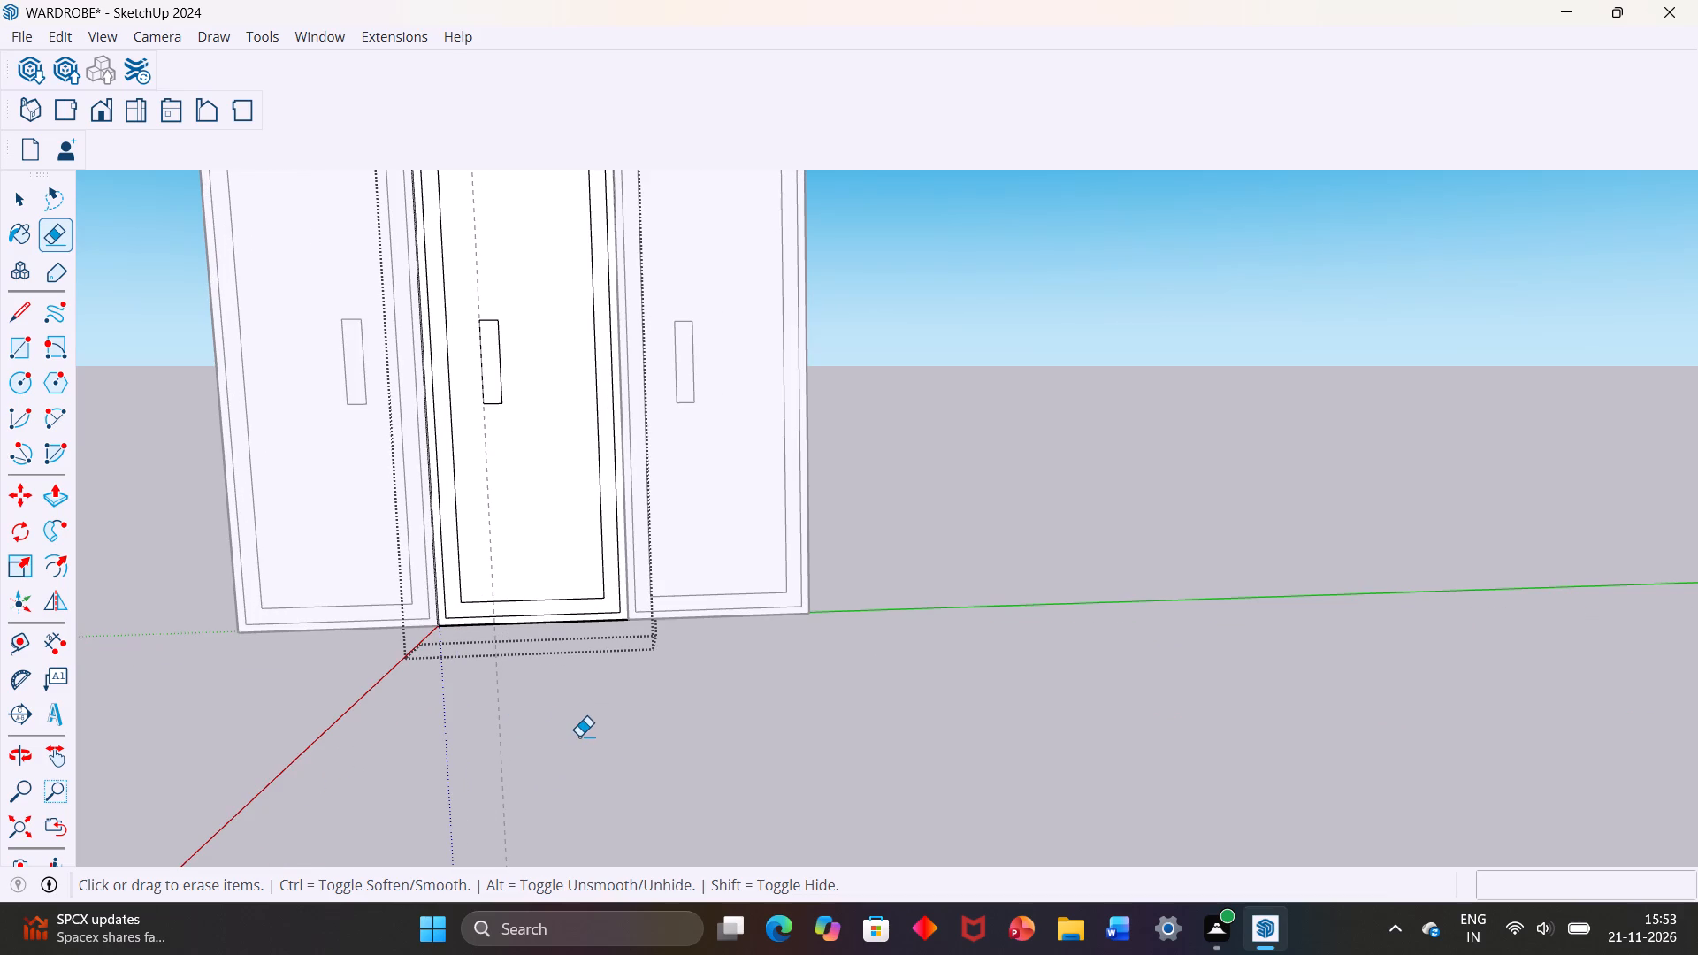
pyautogui.press('space')
pyautogui.click(580, 734)
pyautogui.scroll(1, 498, 724)
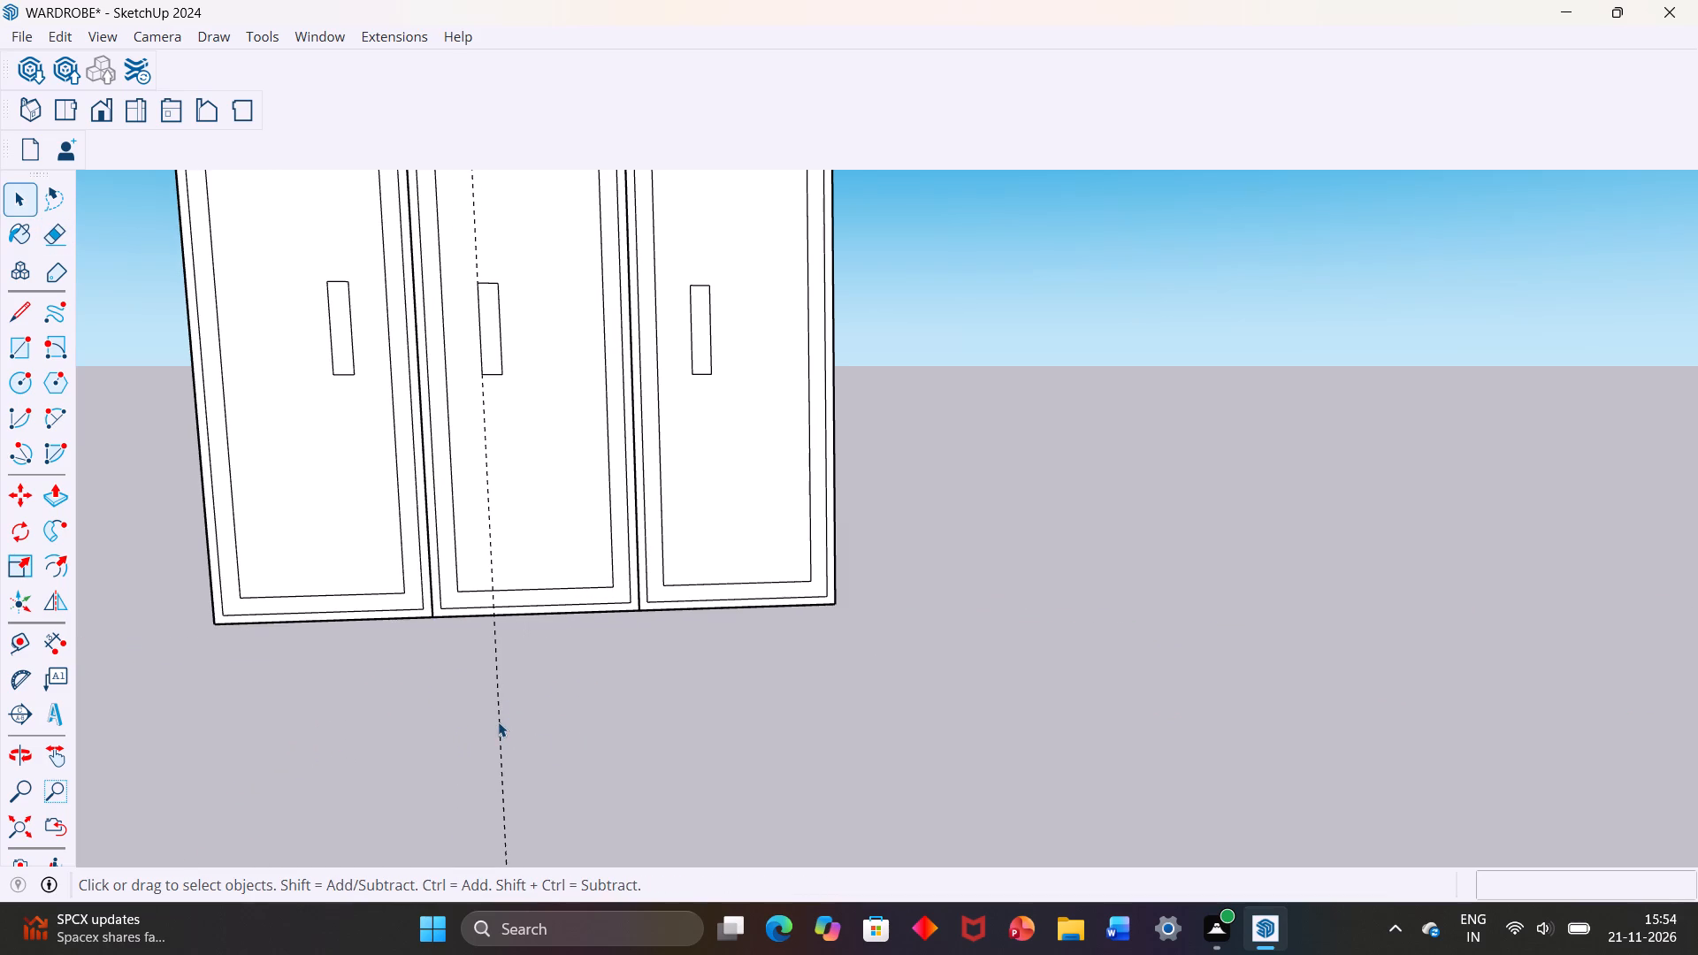
pyautogui.click(498, 722)
pyautogui.press('Delete')
# Rotate the right-hand door 60° about the vertical axis at its outer bottom corner, swinging it open.
pyautogui.scroll(-8, 502, 722)
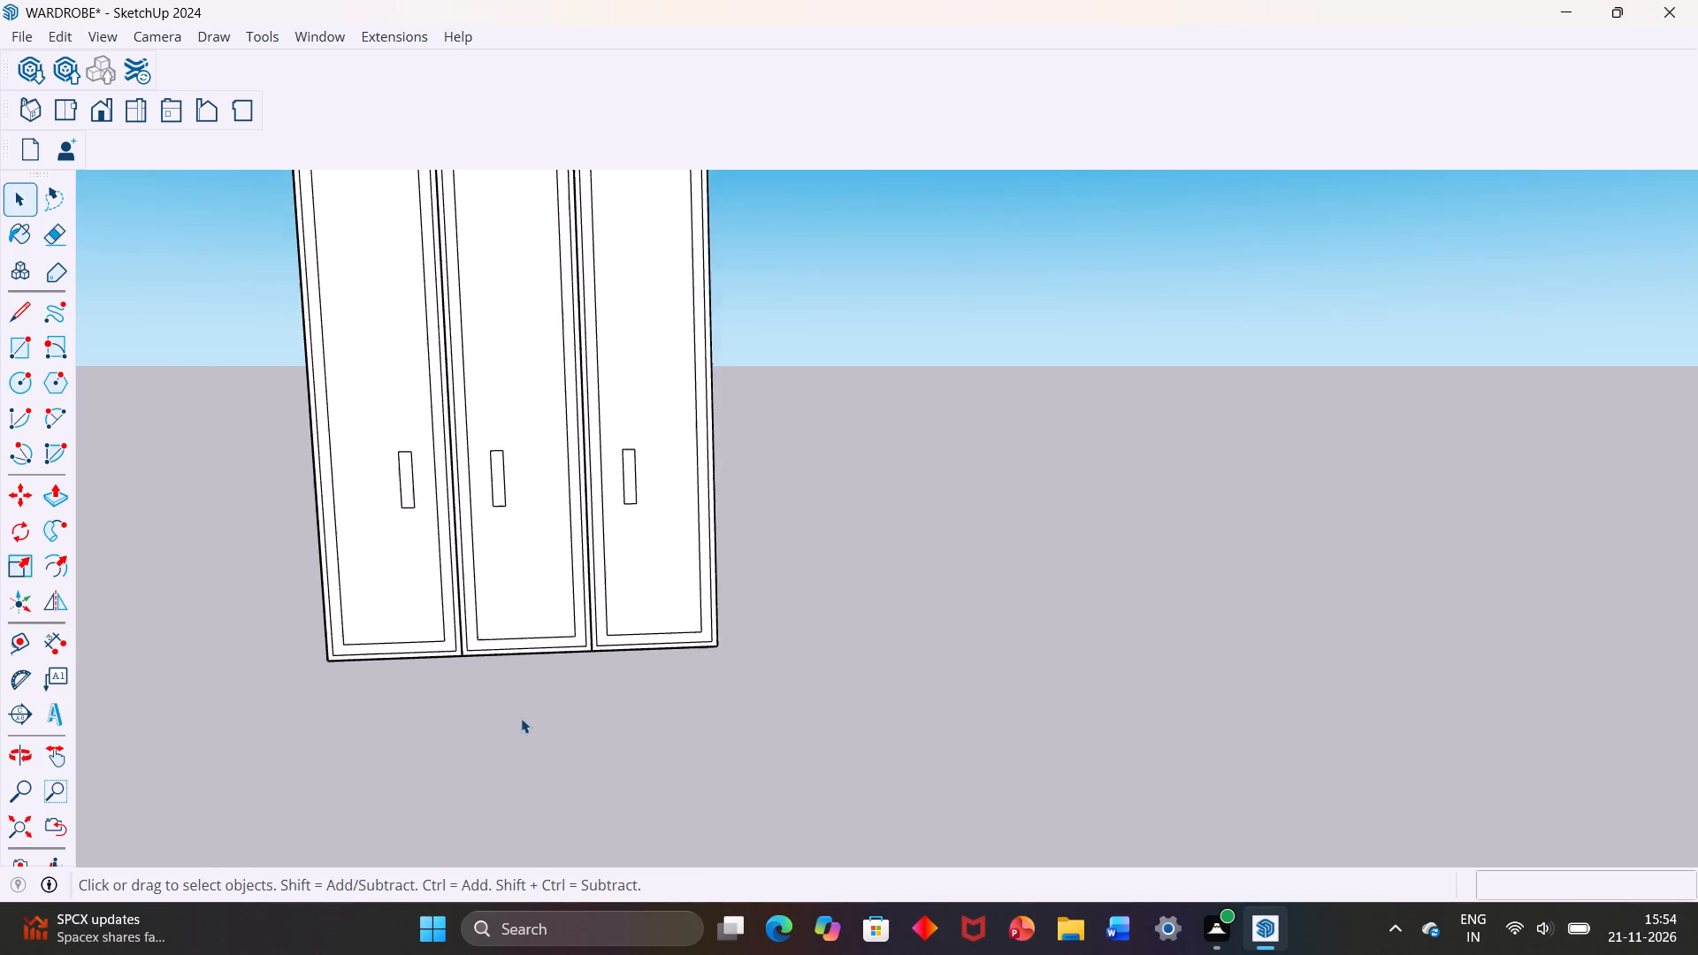
pyautogui.scroll(-2, 521, 718)
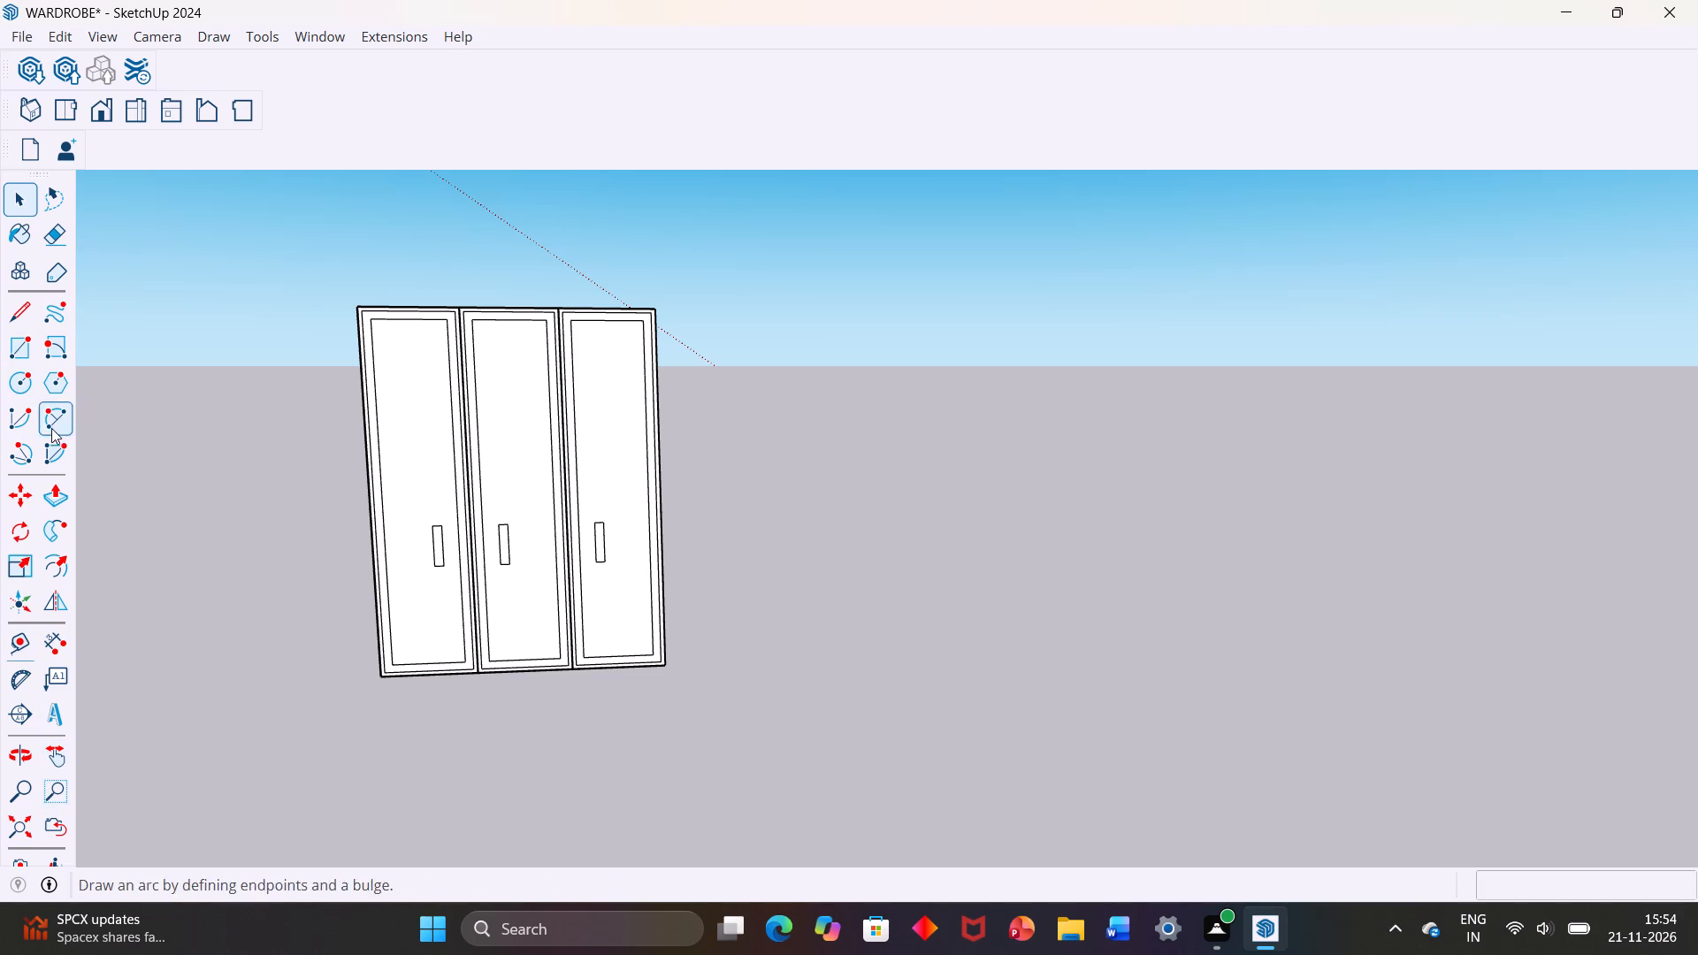
pyautogui.click(25, 534)
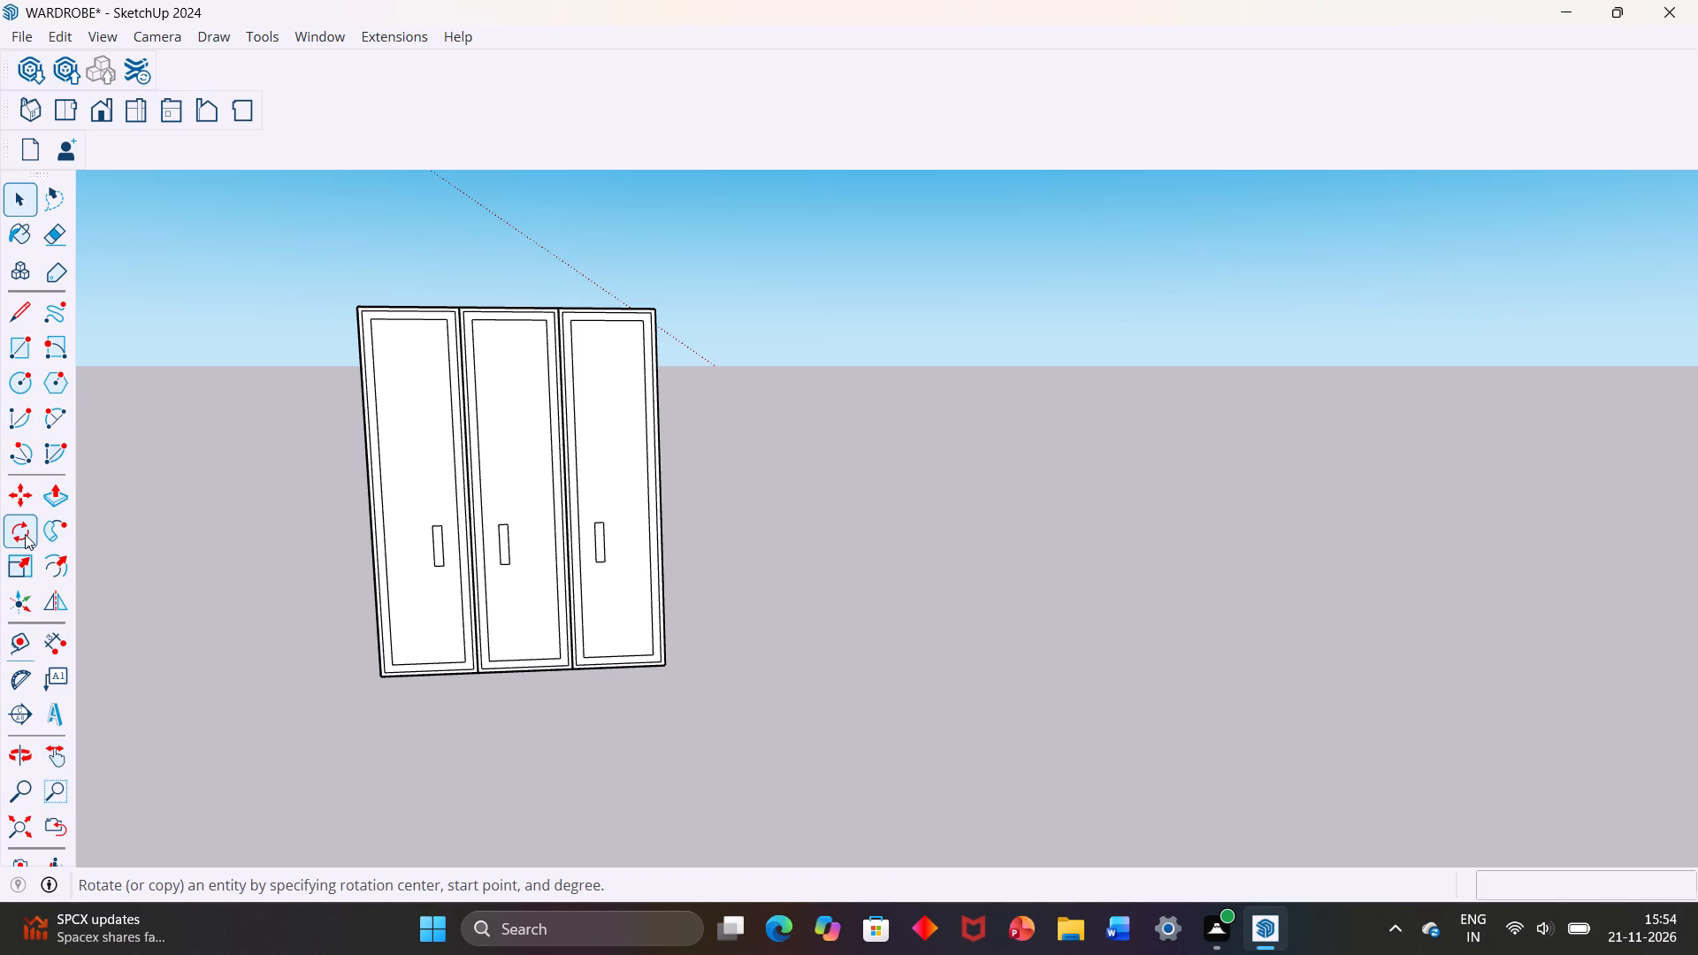
pyautogui.scroll(2, 651, 664)
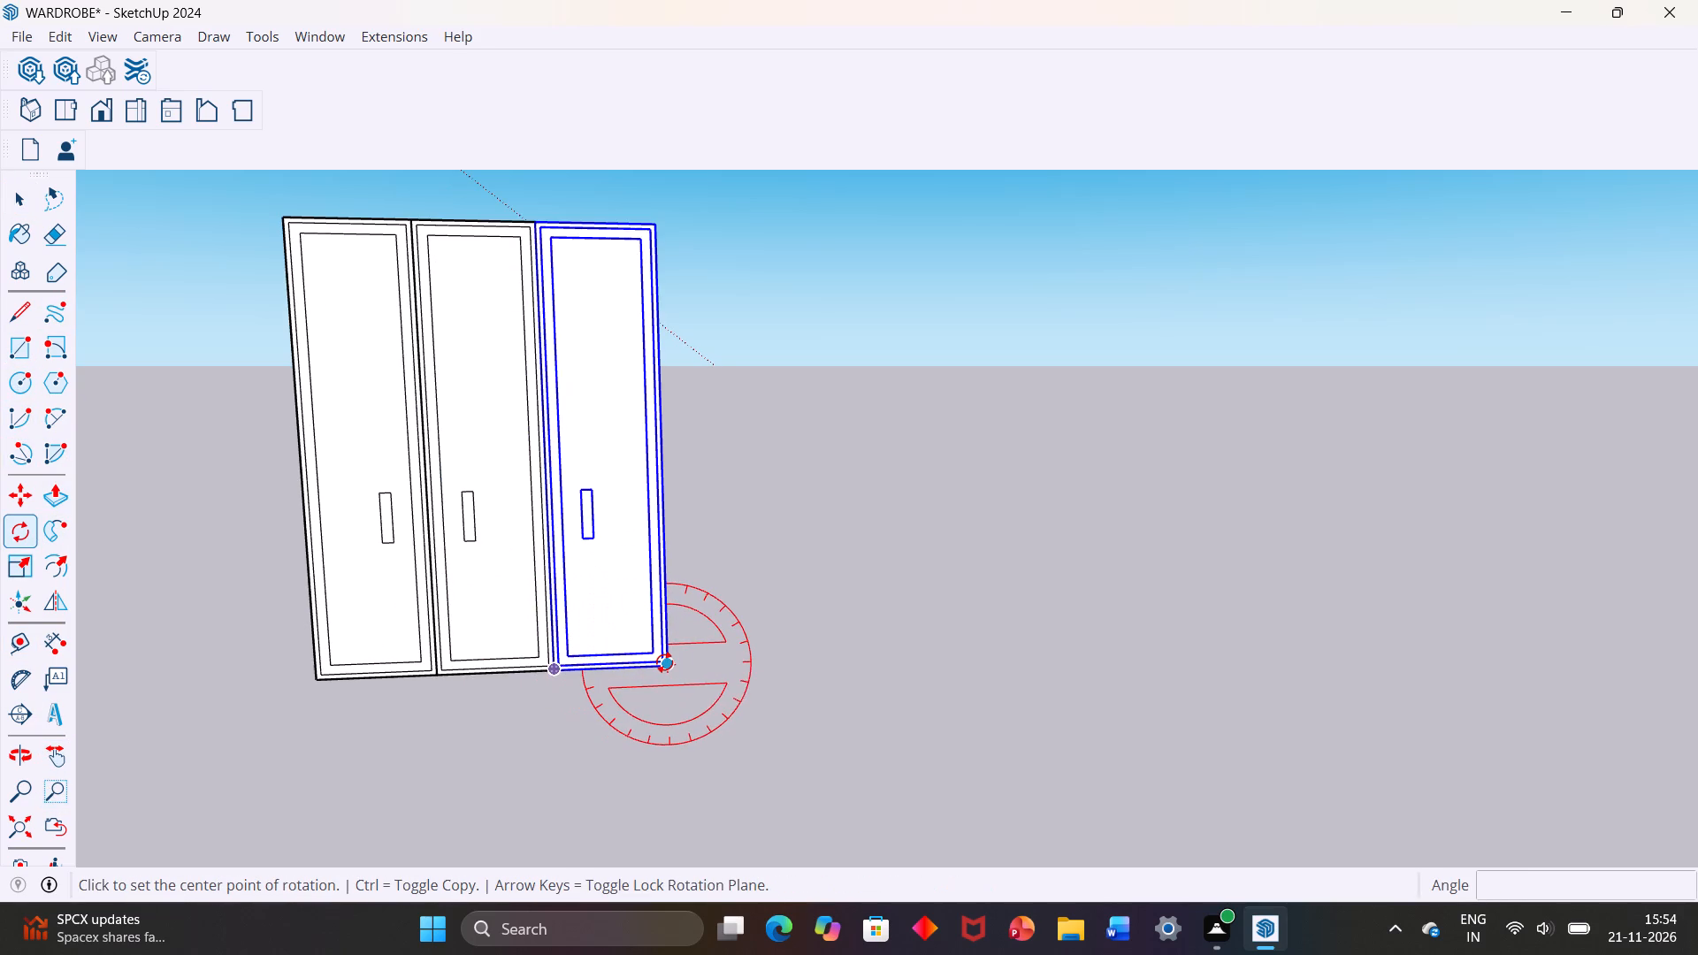
pyautogui.press('Up')
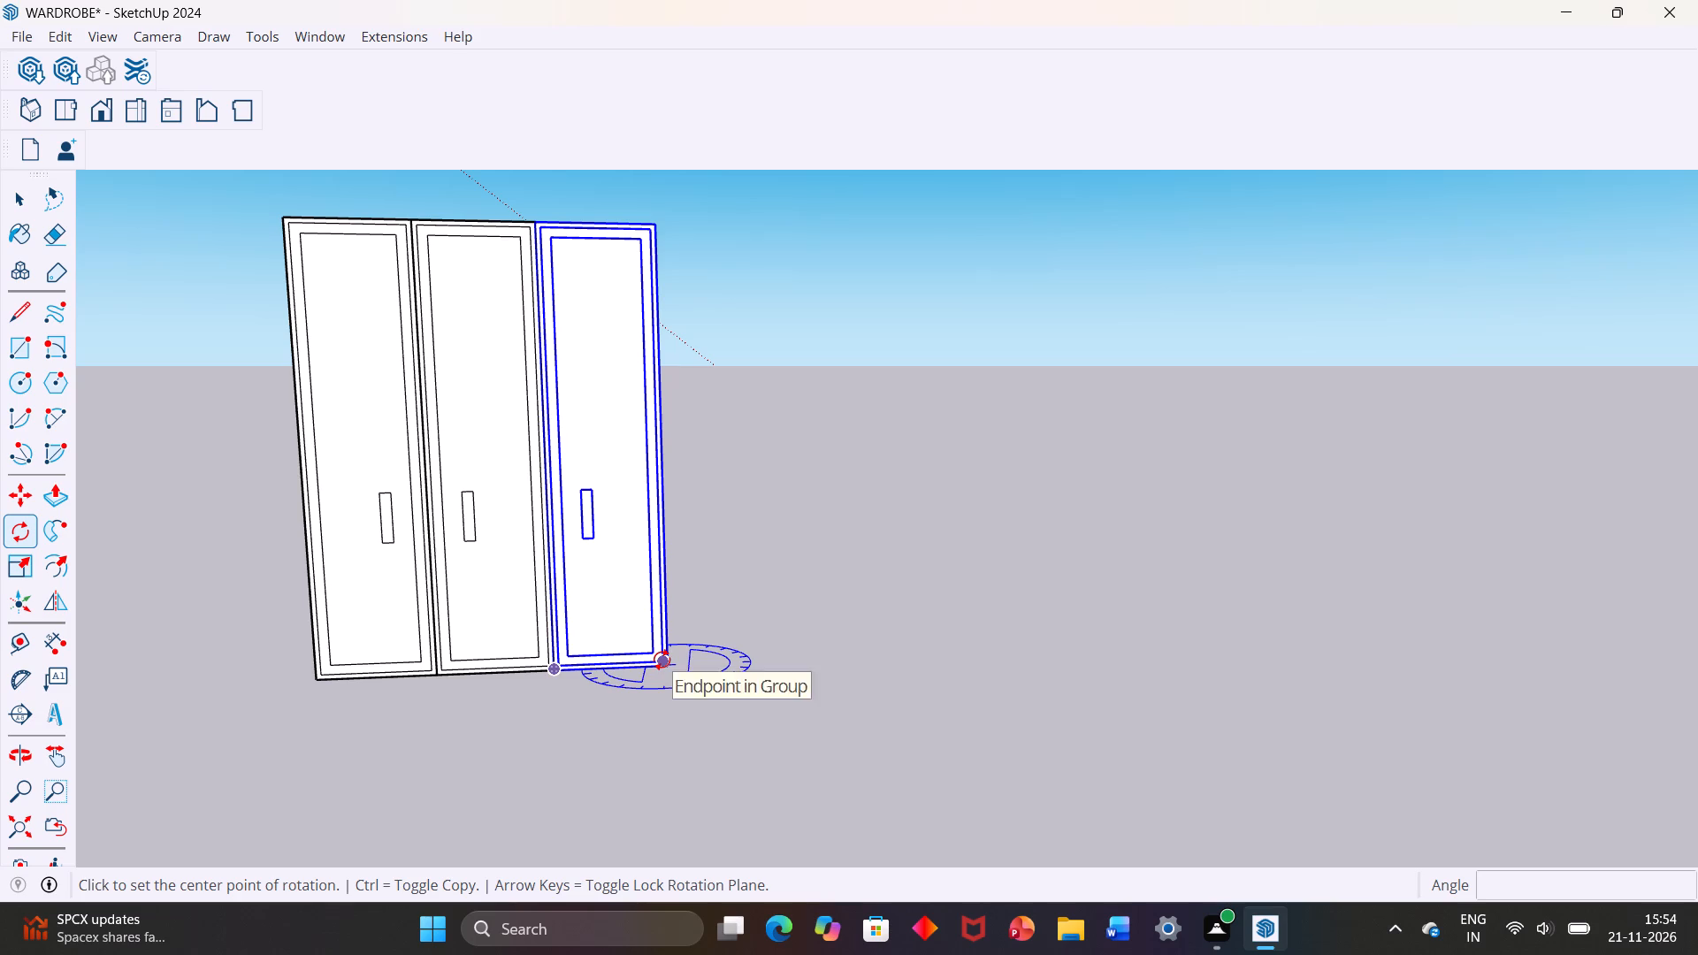
pyautogui.click(662, 660)
pyautogui.click(553, 673)
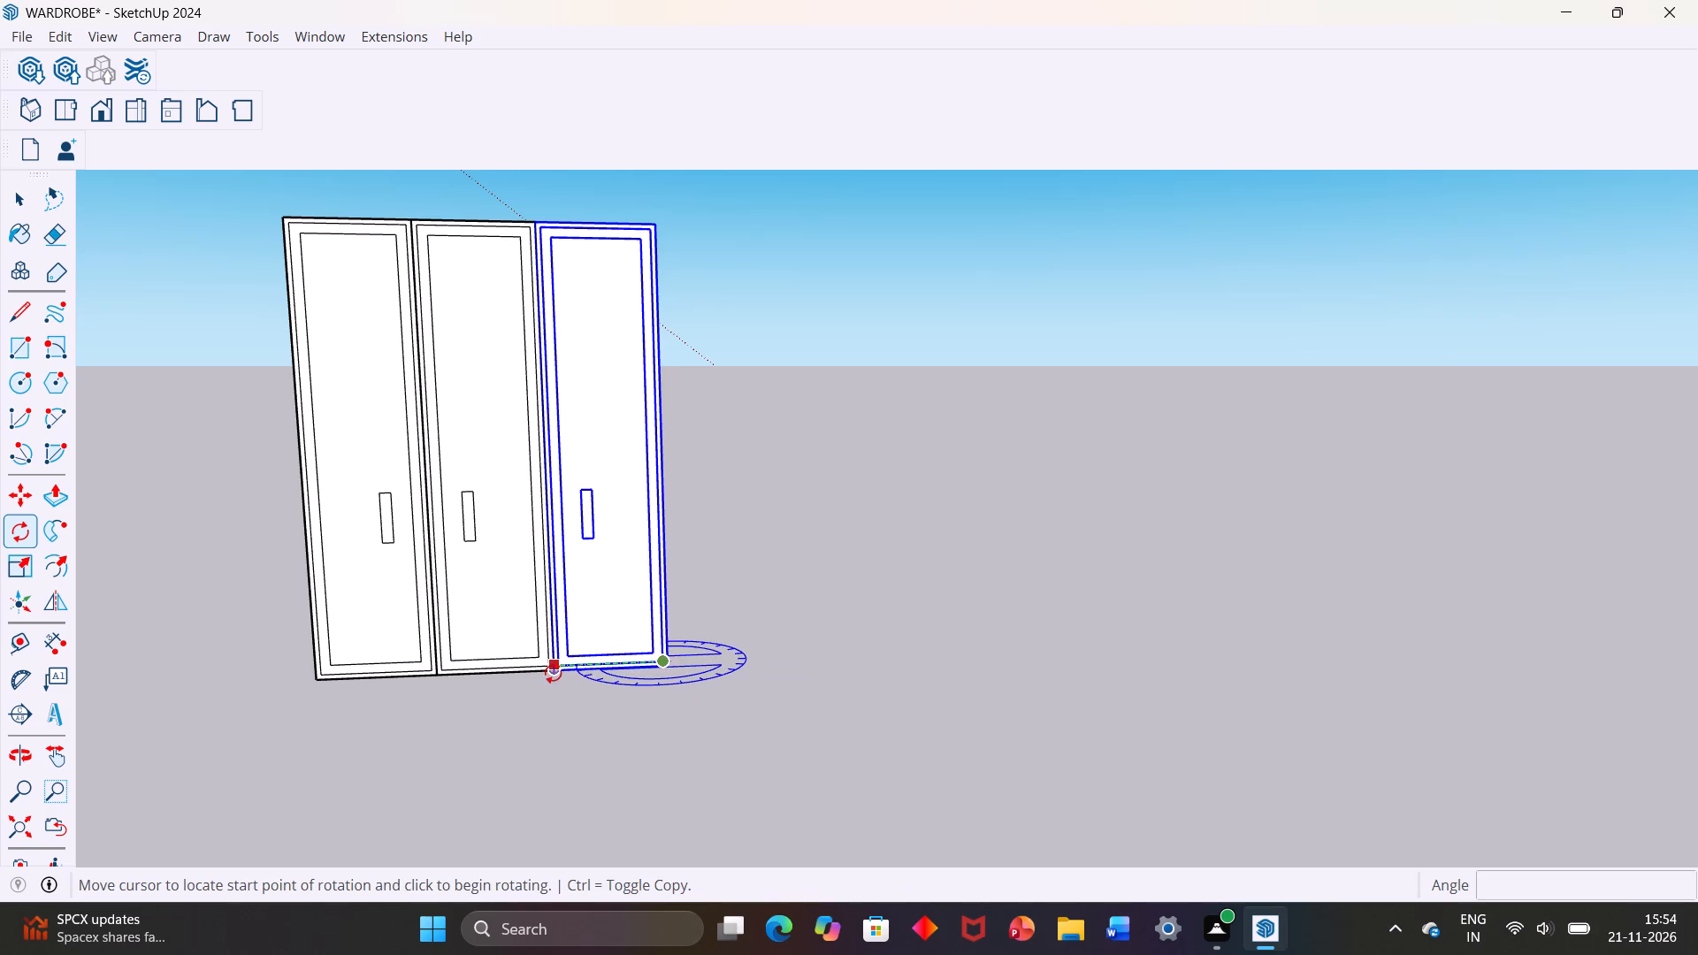
pyautogui.scroll(5, 662, 657)
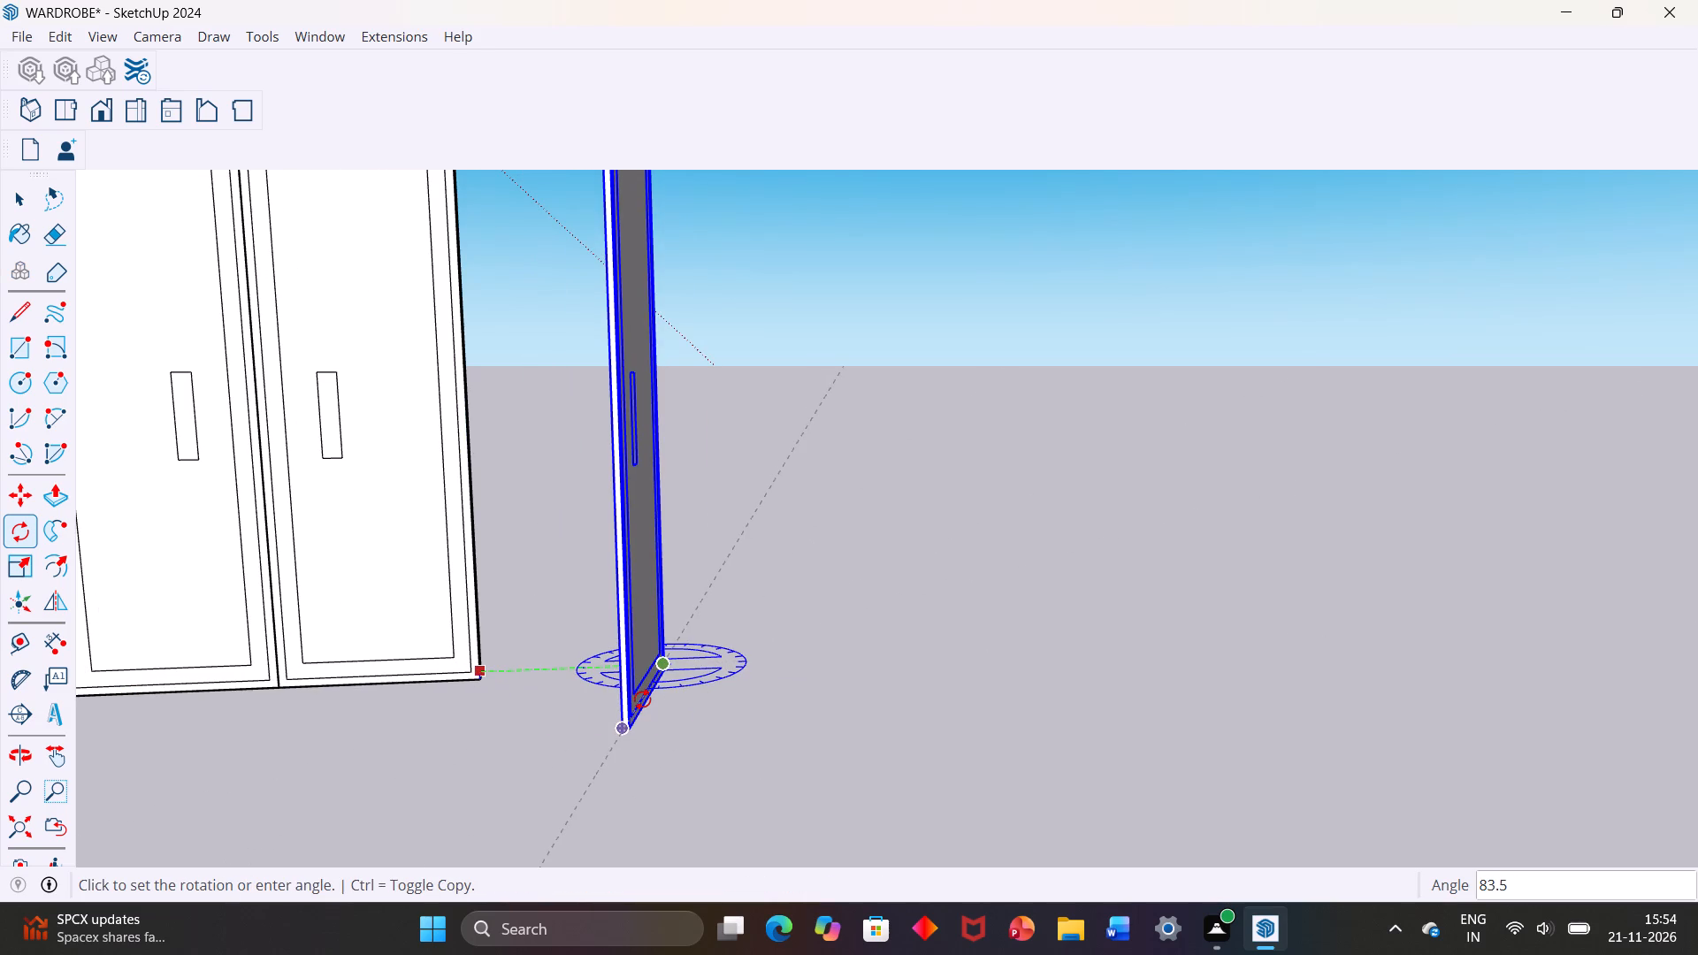
pyautogui.write('60')
pyautogui.press('Return')
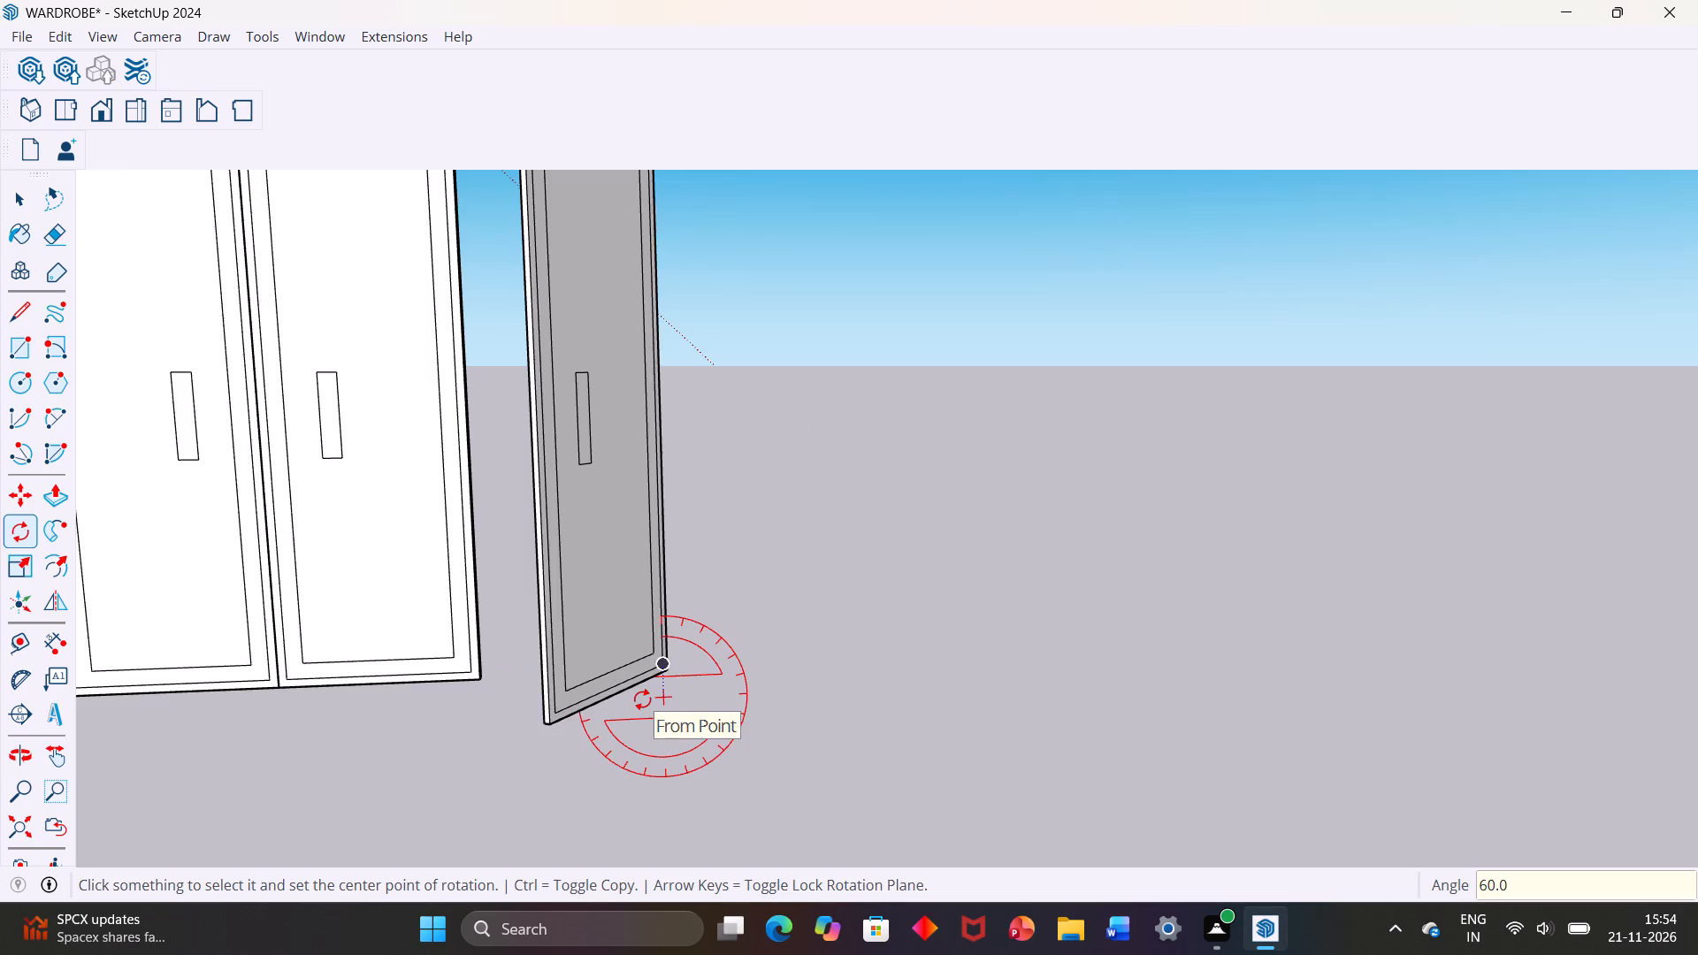
# Rotate the left-hand door 90° about the vertical axis at its outer bottom corner, swinging it open.
pyautogui.scroll(-5, 644, 699)
pyautogui.scroll(-1, 567, 768)
pyautogui.moveTo(577, 779); pyautogui.dragTo(588, 782, button='middle')
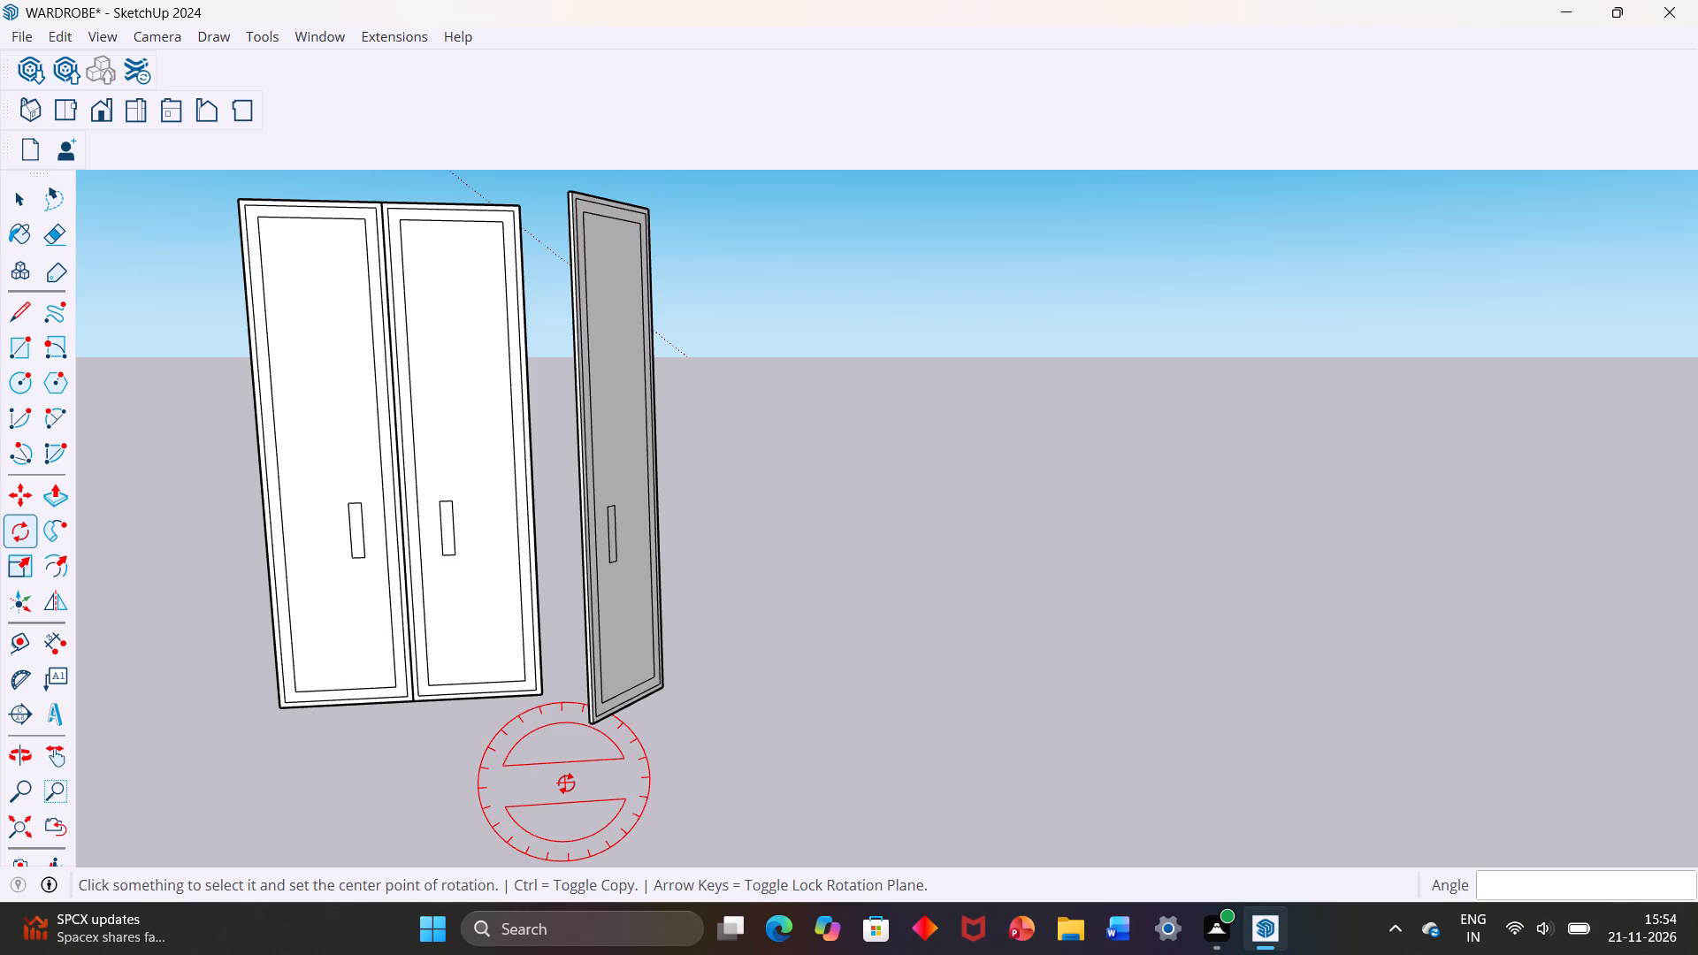
pyautogui.scroll(1, 566, 783)
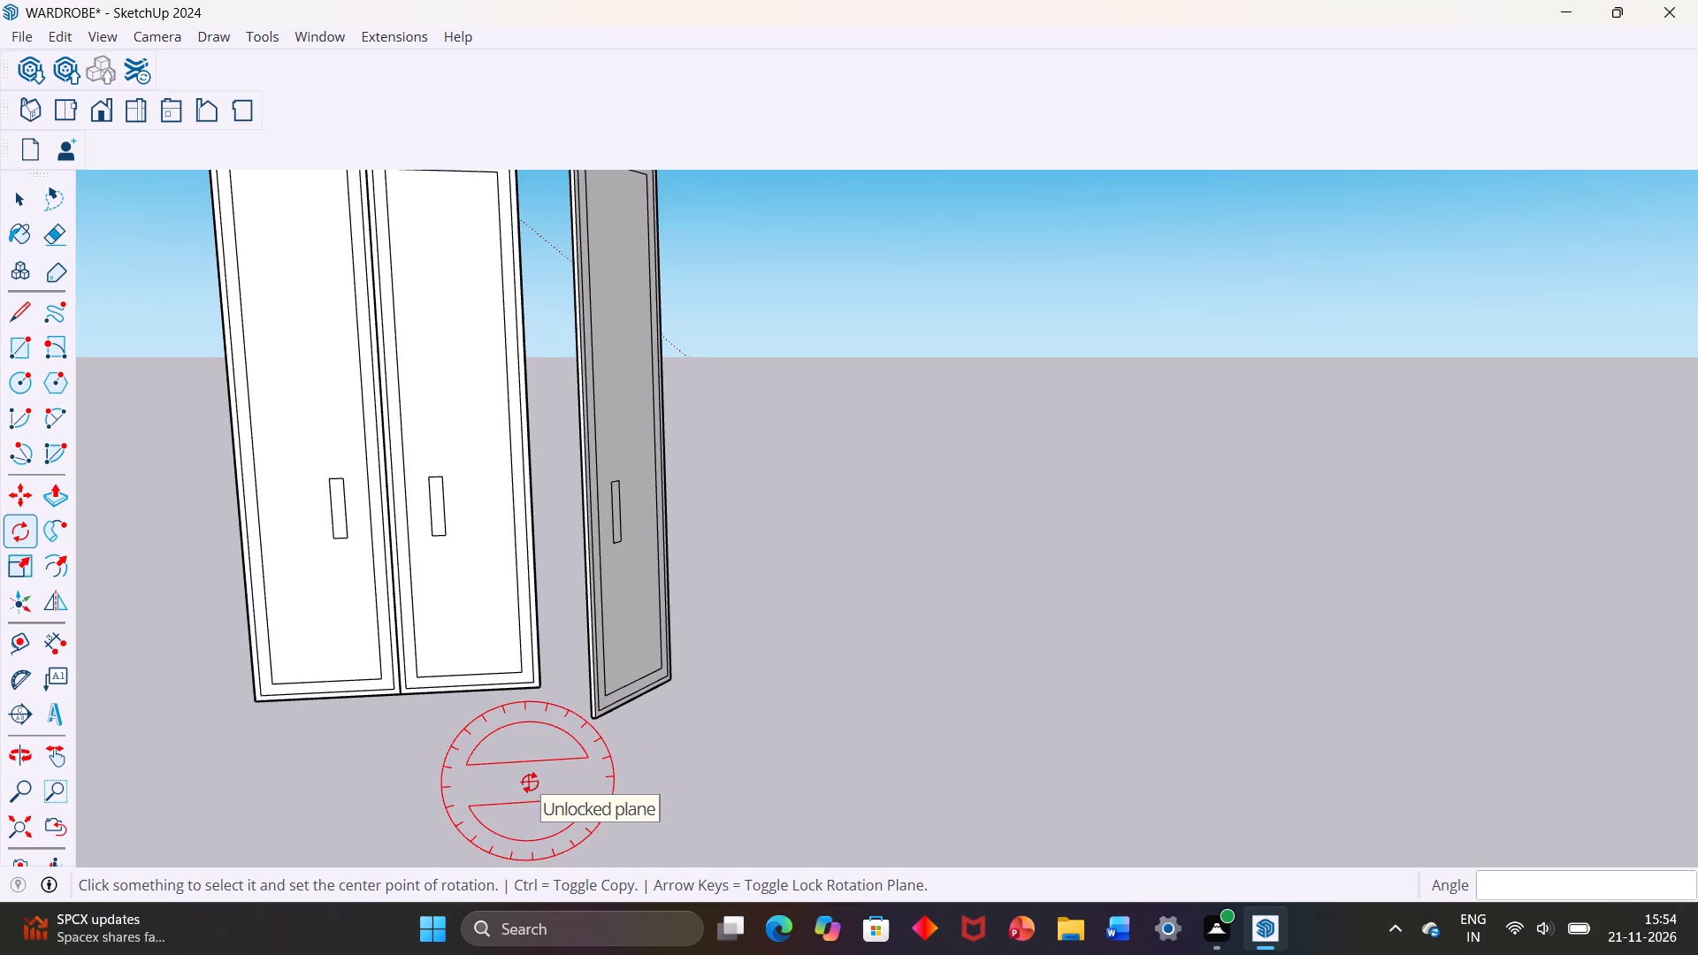
pyautogui.press('Up')
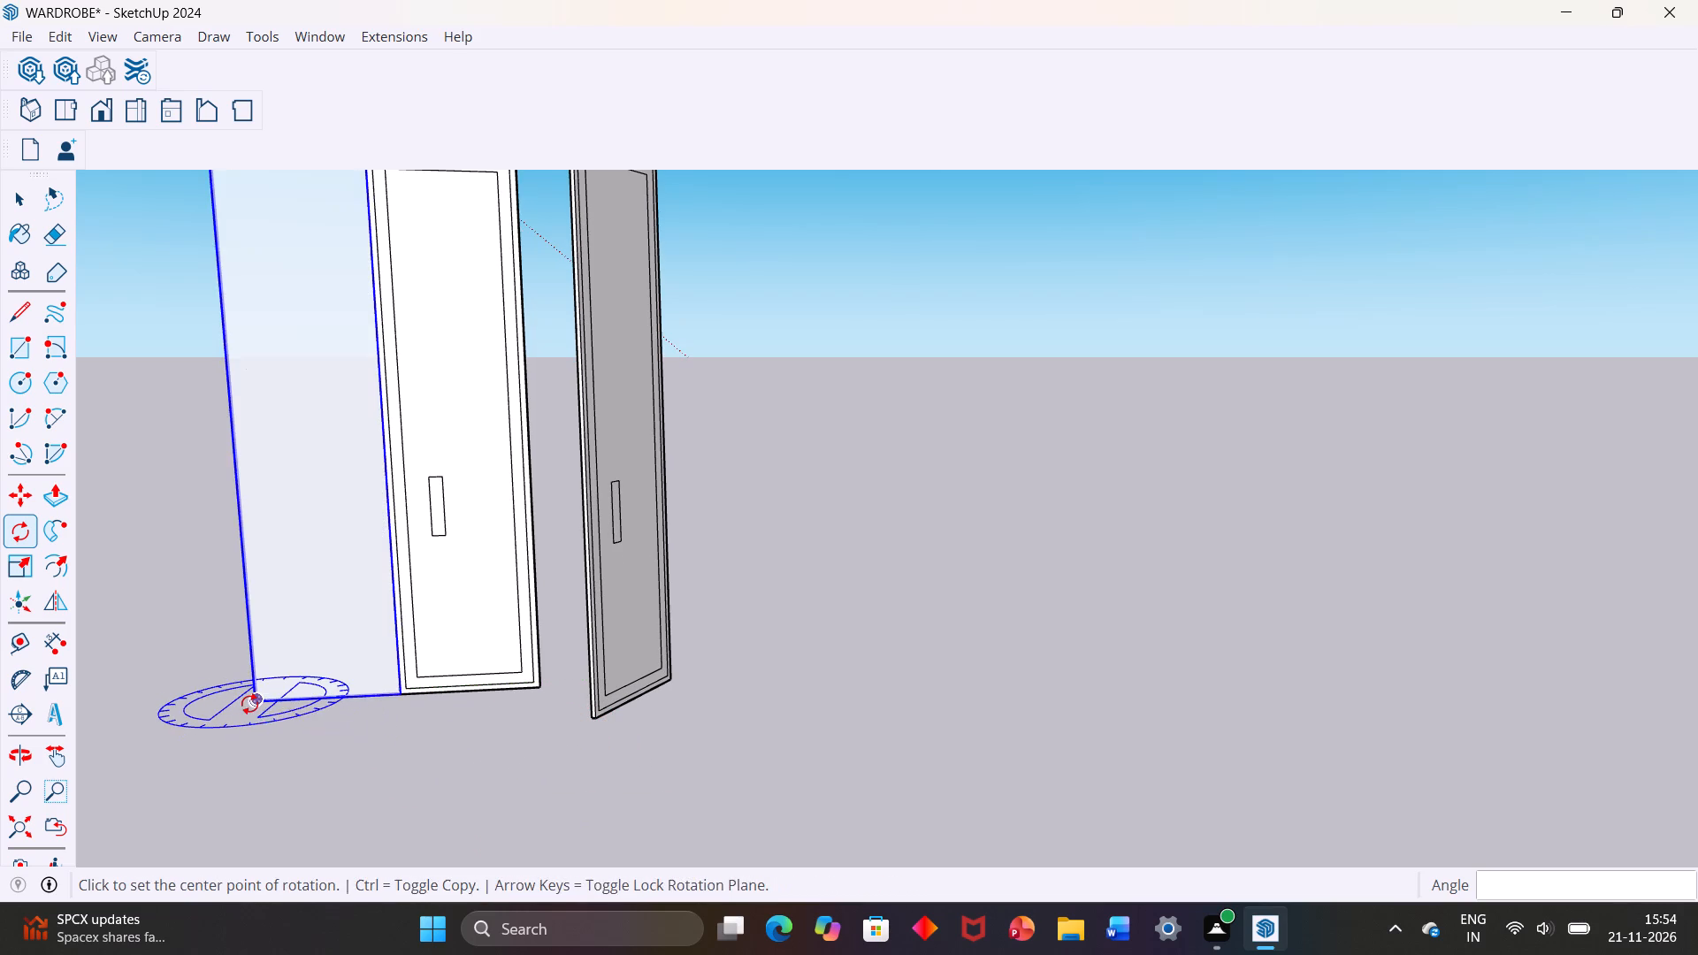
pyautogui.click(249, 704)
pyautogui.click(401, 697)
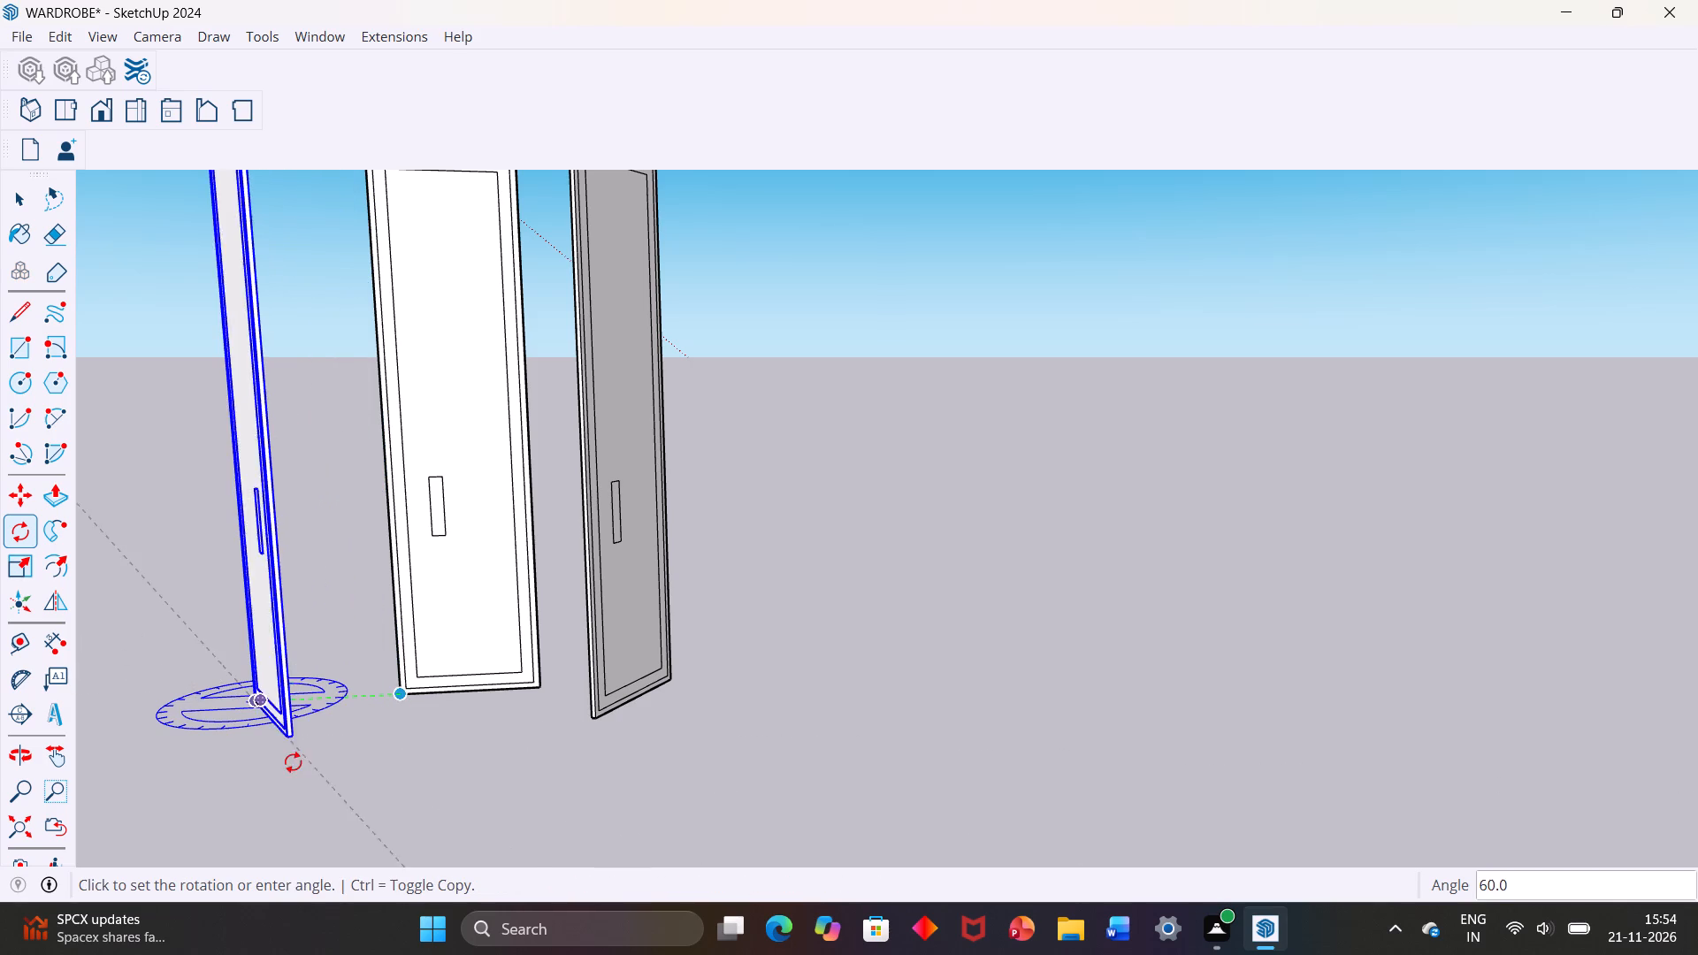
pyautogui.write('90')
pyautogui.press('Return')
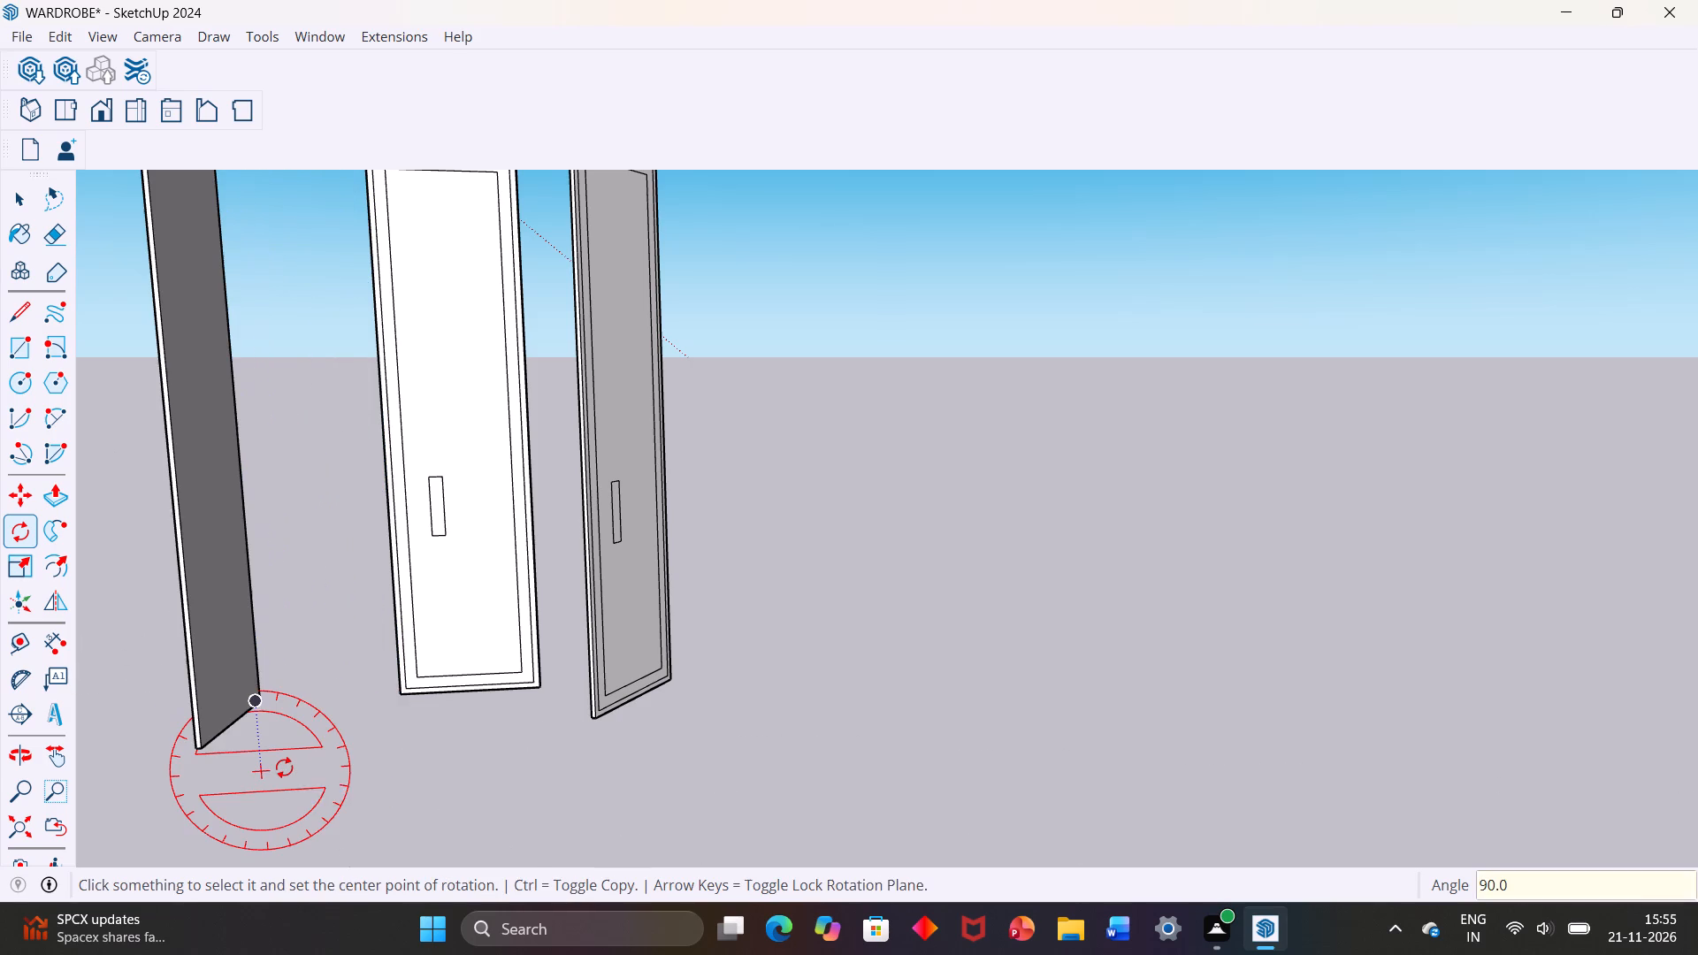
# Rotate the opened right-hand door a further 50° about the vertical axis at its outer bottom corner.
pyautogui.scroll(-3, 276, 803)
pyautogui.moveTo(293, 800); pyautogui.dragTo(401, 772, button='middle')
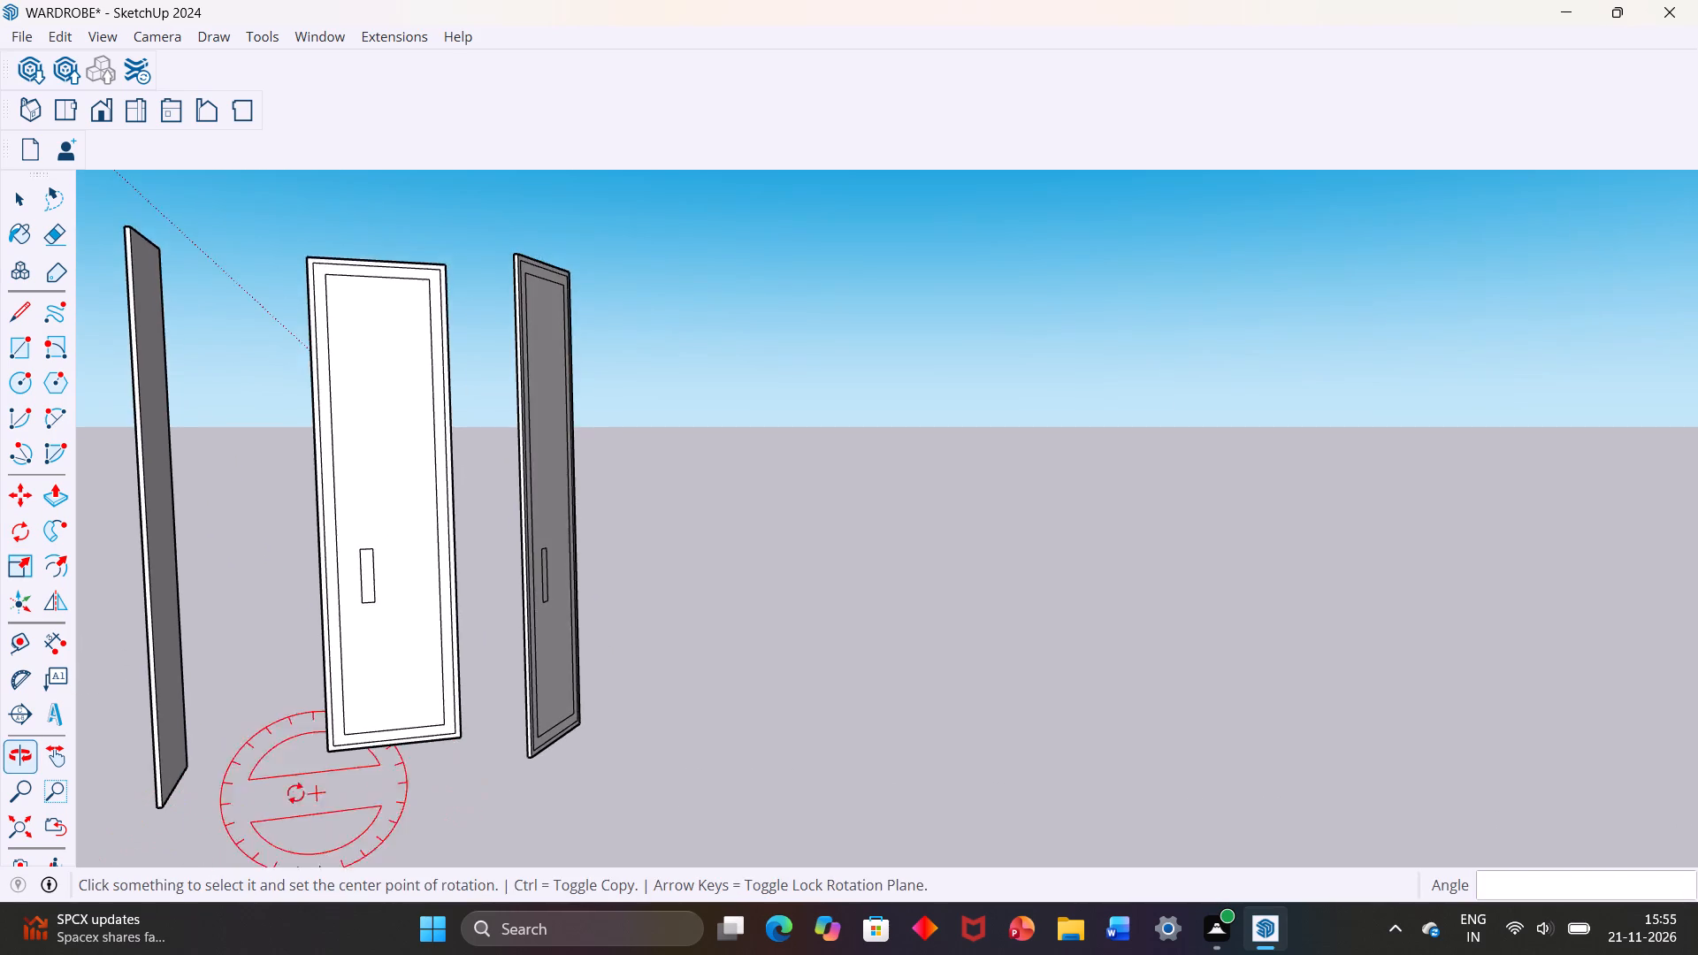
pyautogui.scroll(-5, 280, 766)
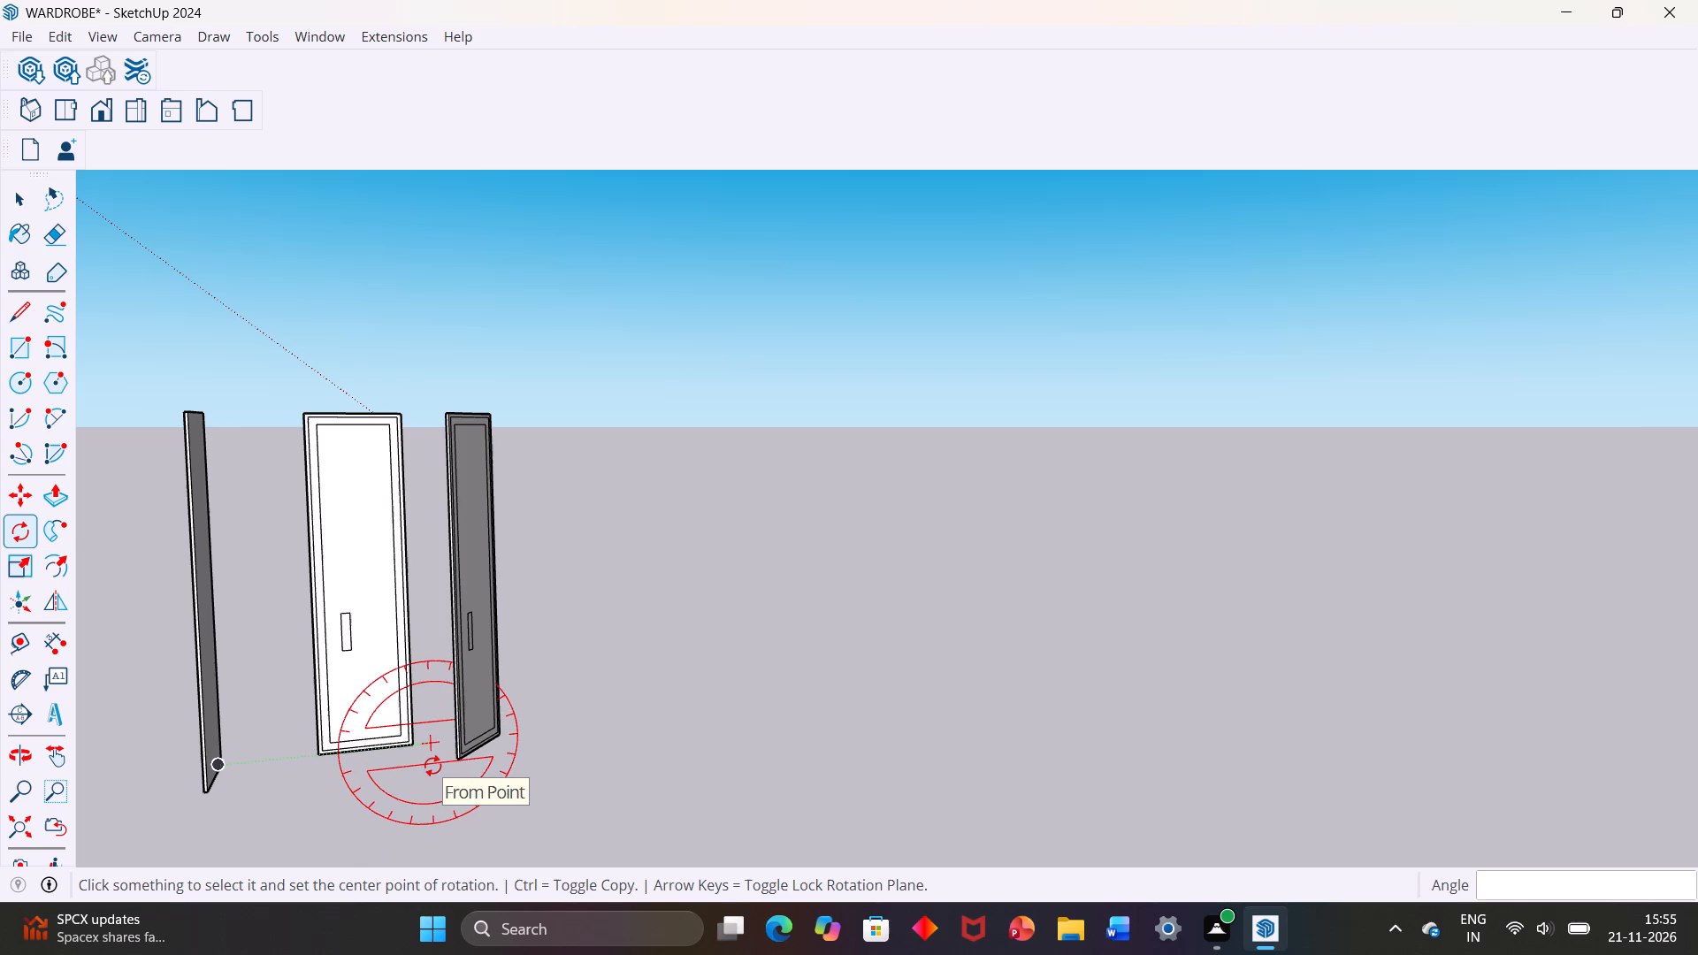
pyautogui.press('Up')
pyautogui.click(498, 731)
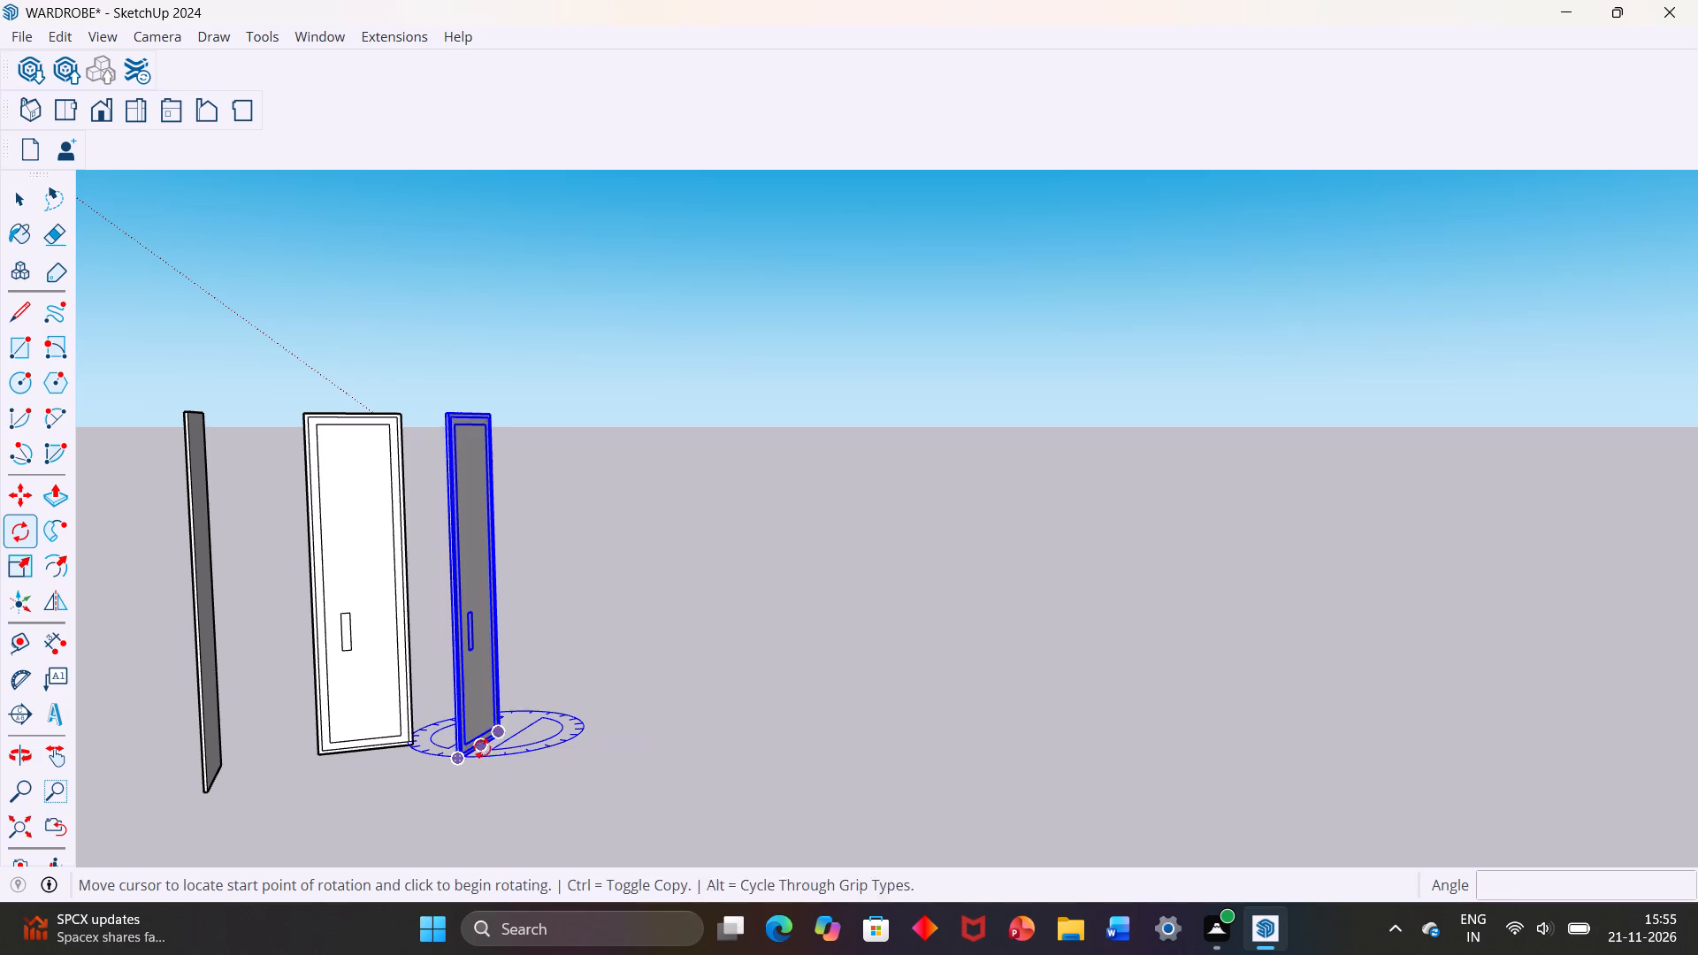
pyautogui.click(462, 758)
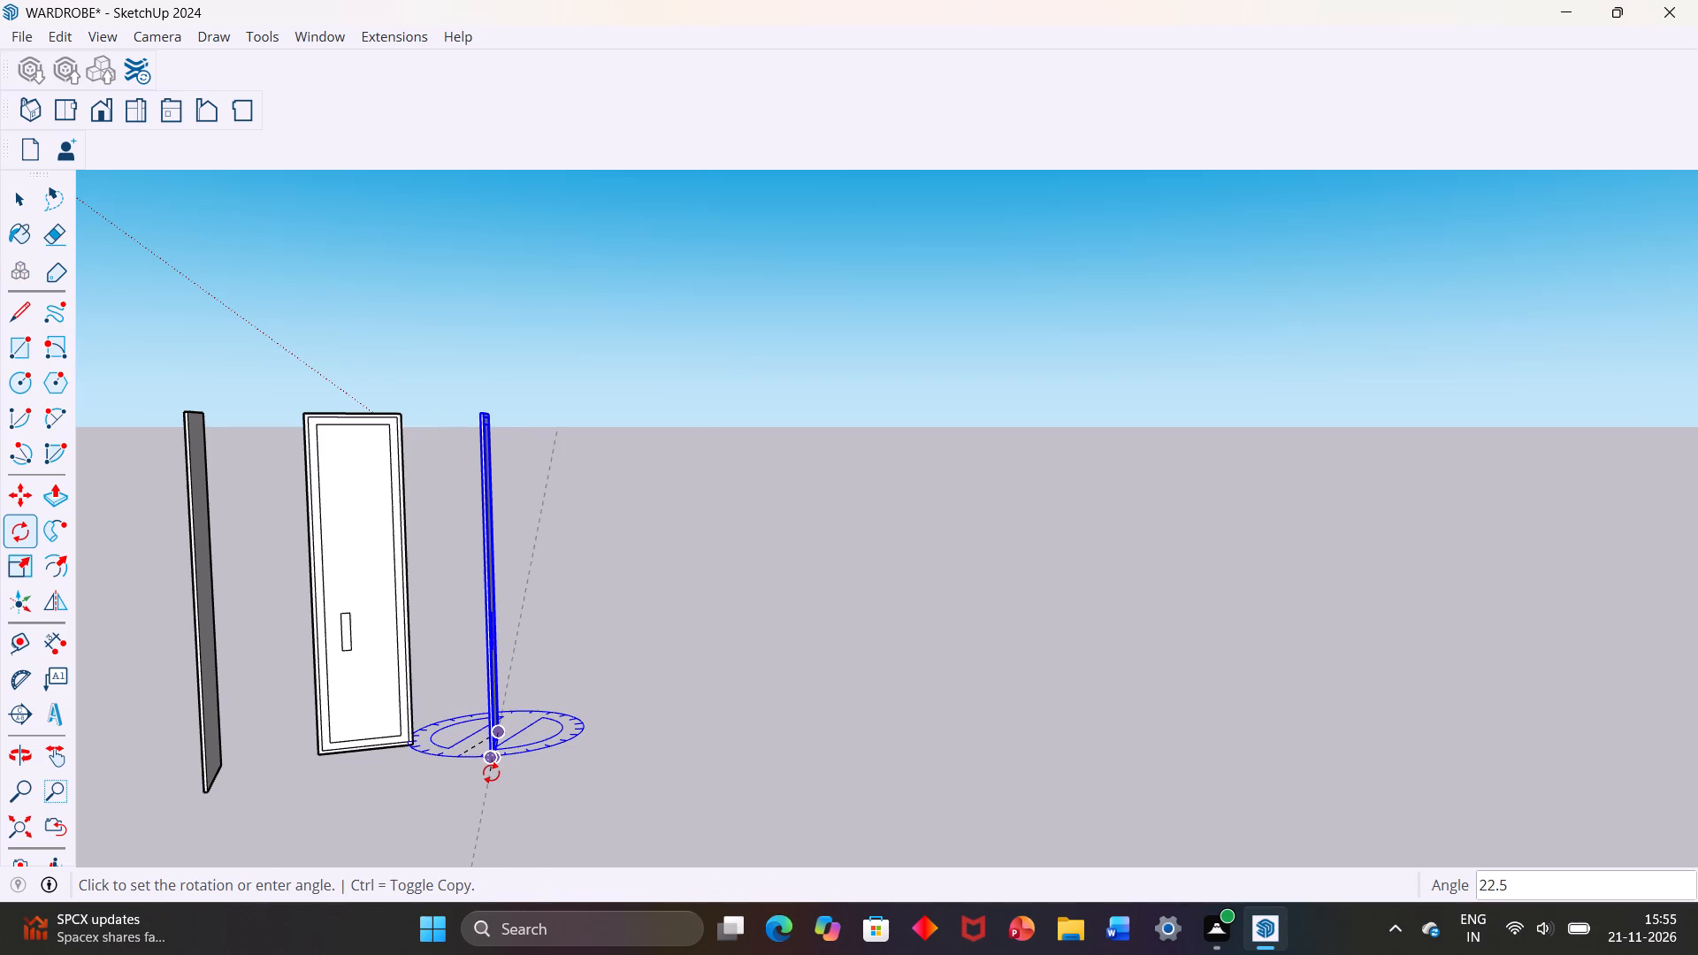
pyautogui.write('50')
pyautogui.press('Return')
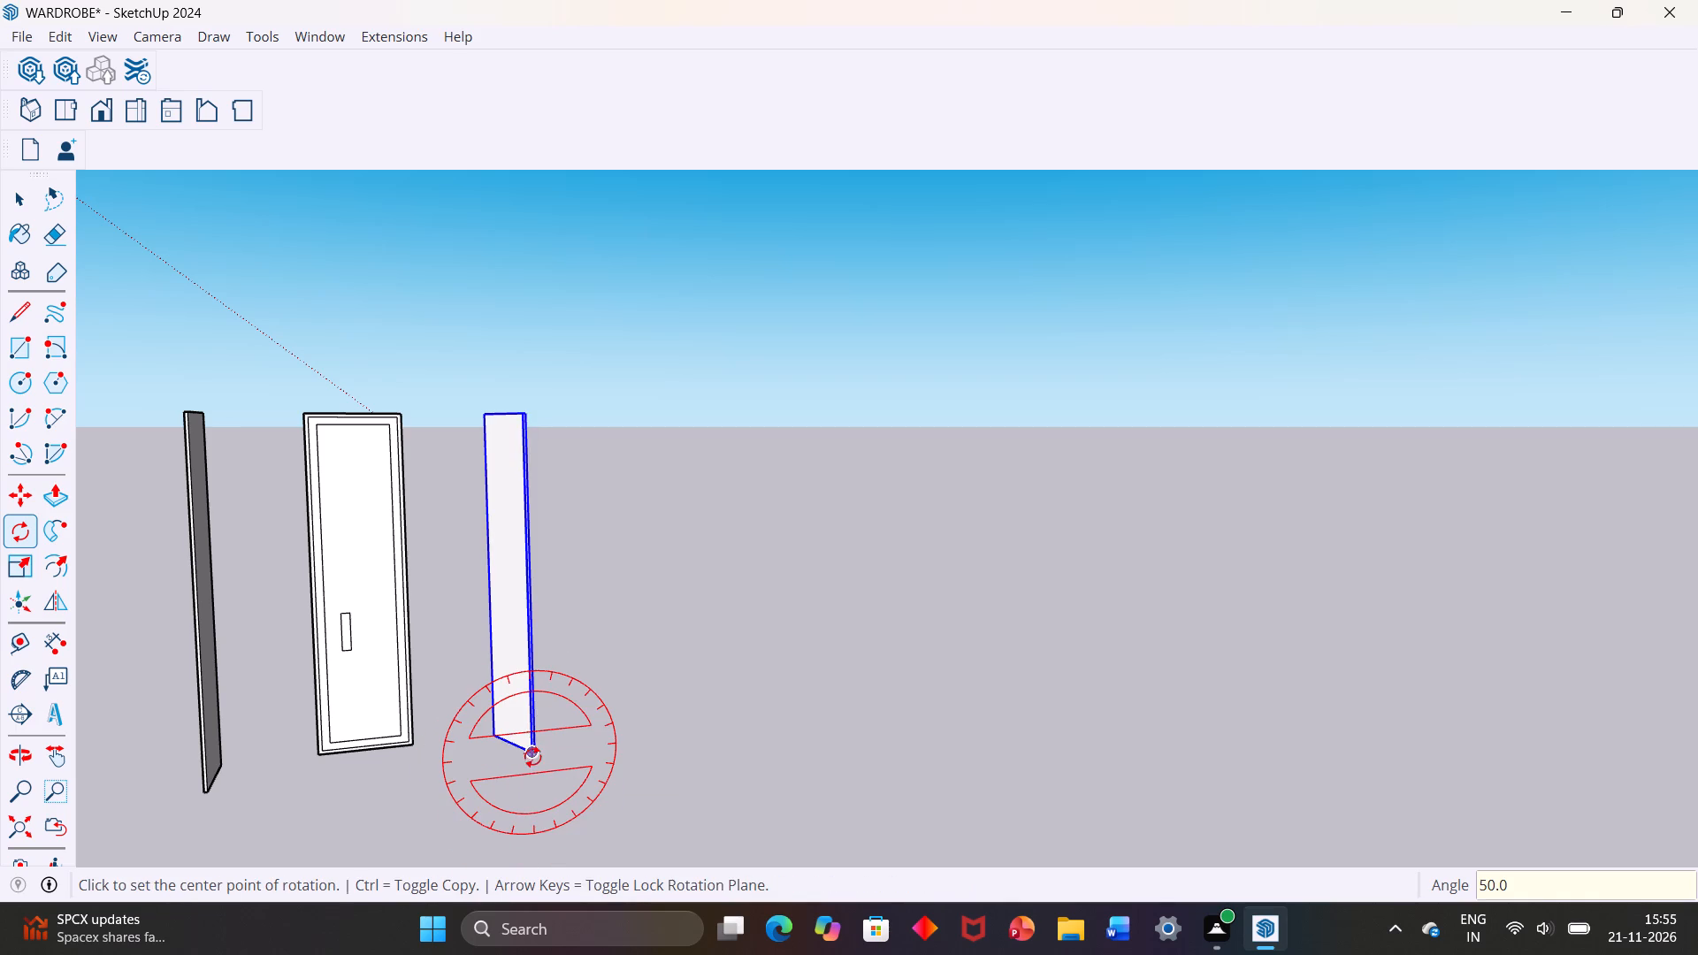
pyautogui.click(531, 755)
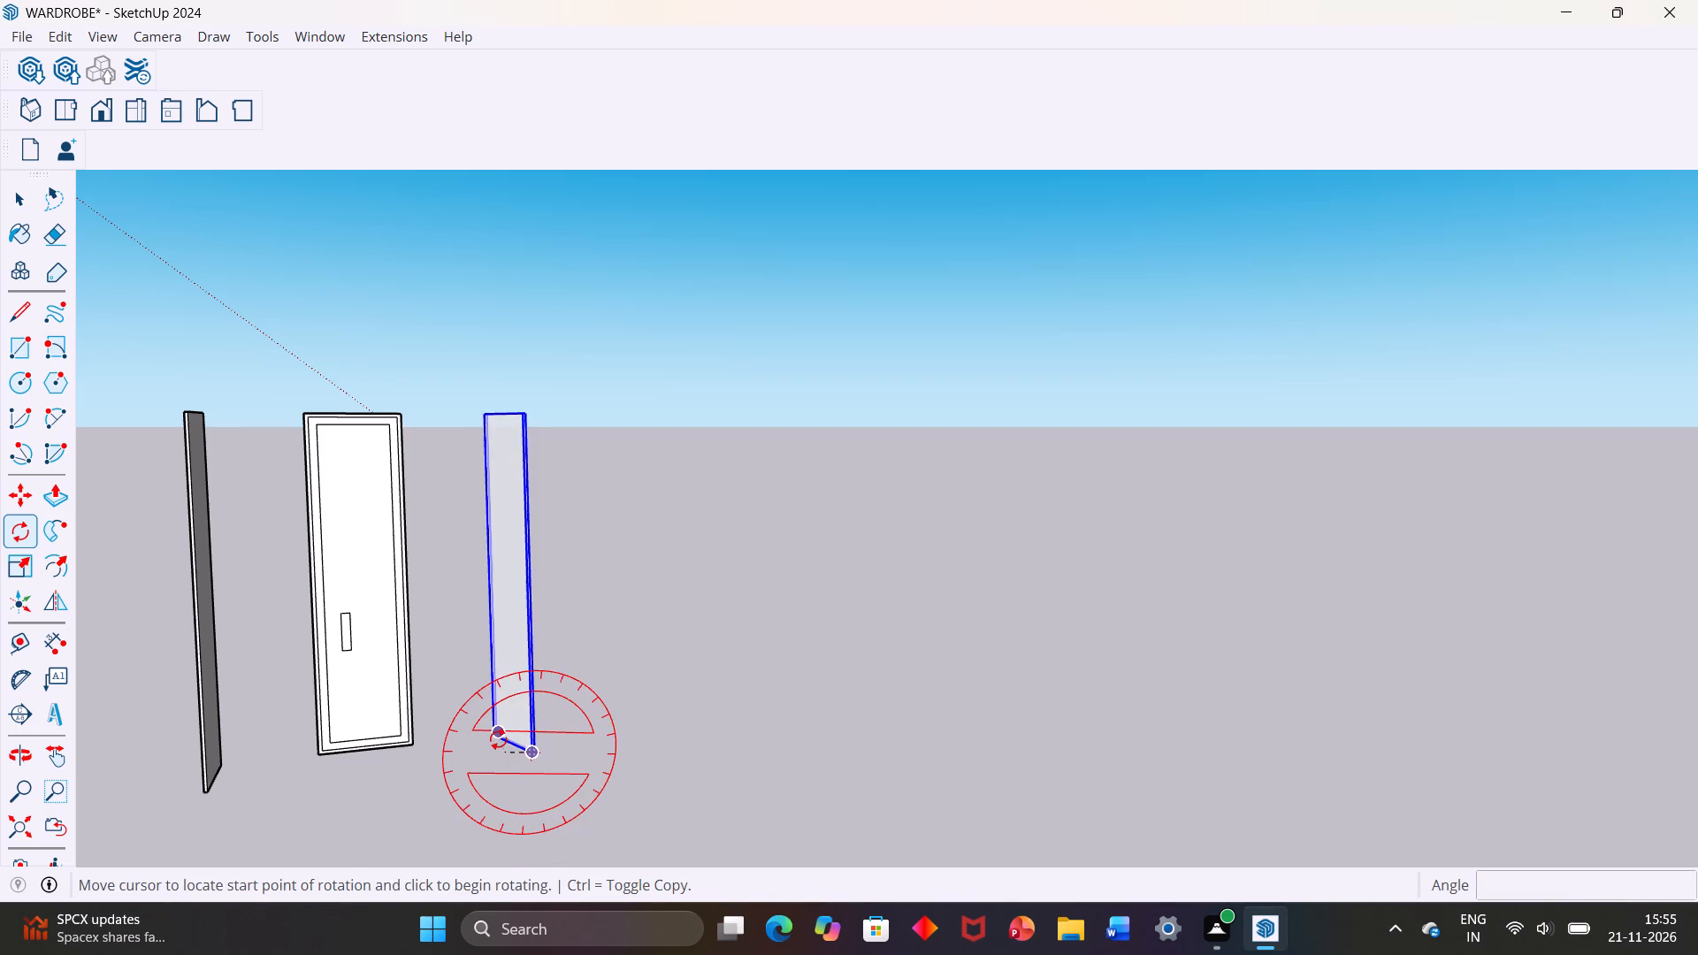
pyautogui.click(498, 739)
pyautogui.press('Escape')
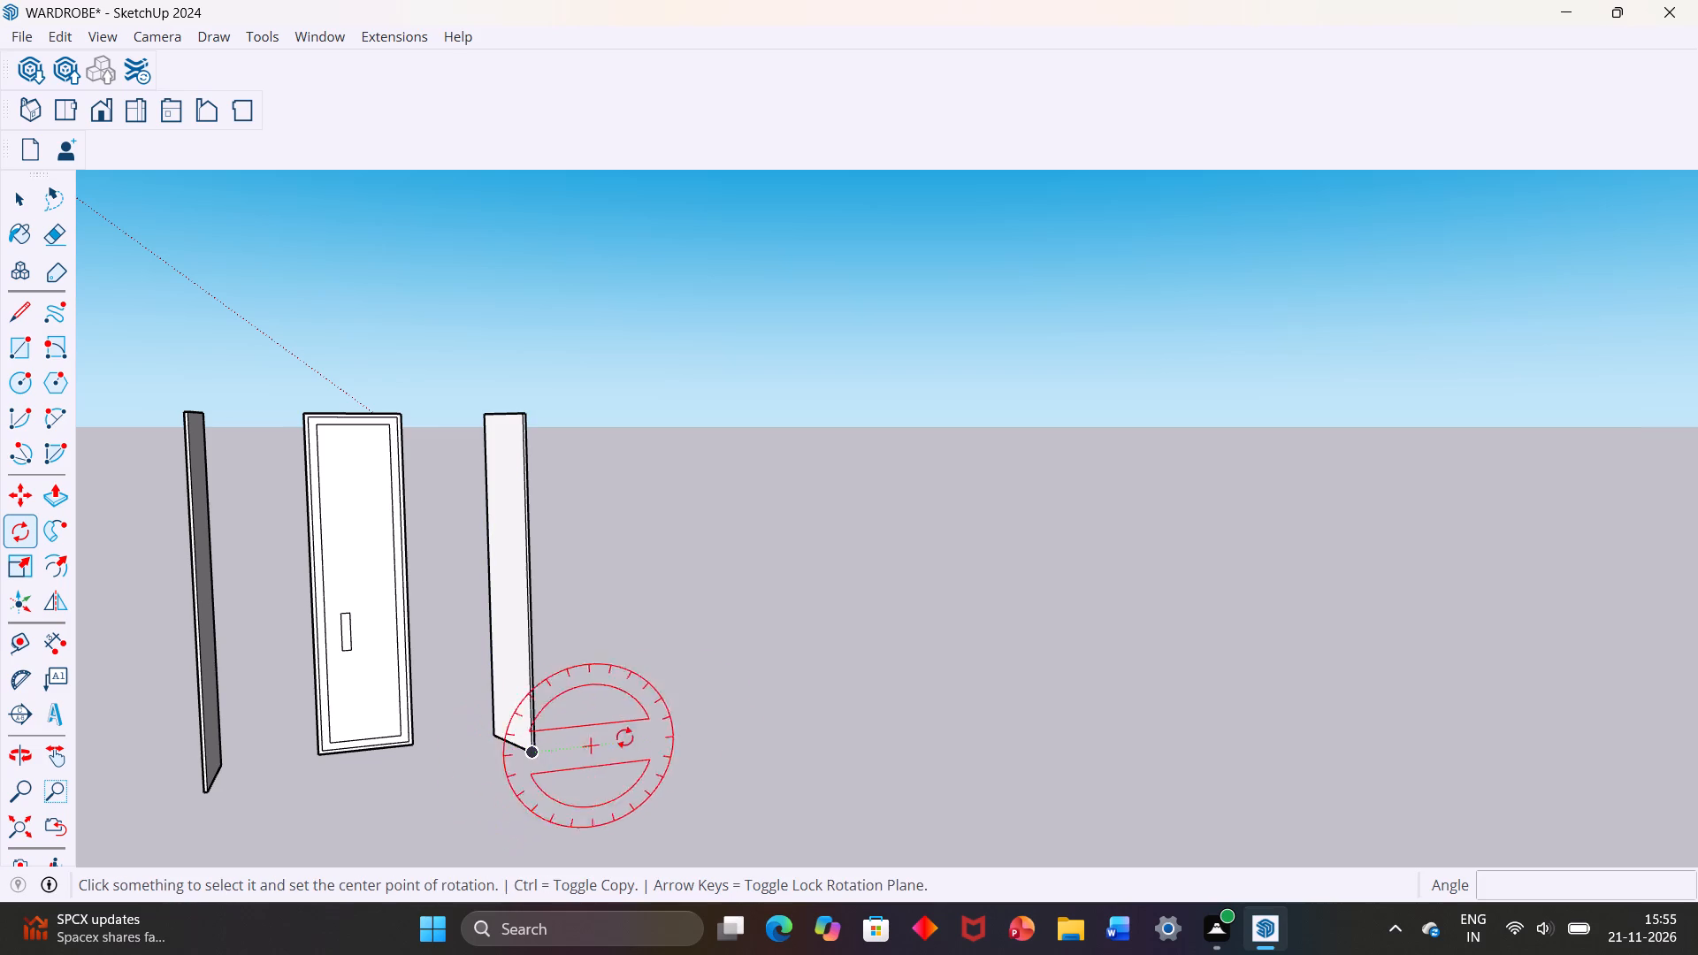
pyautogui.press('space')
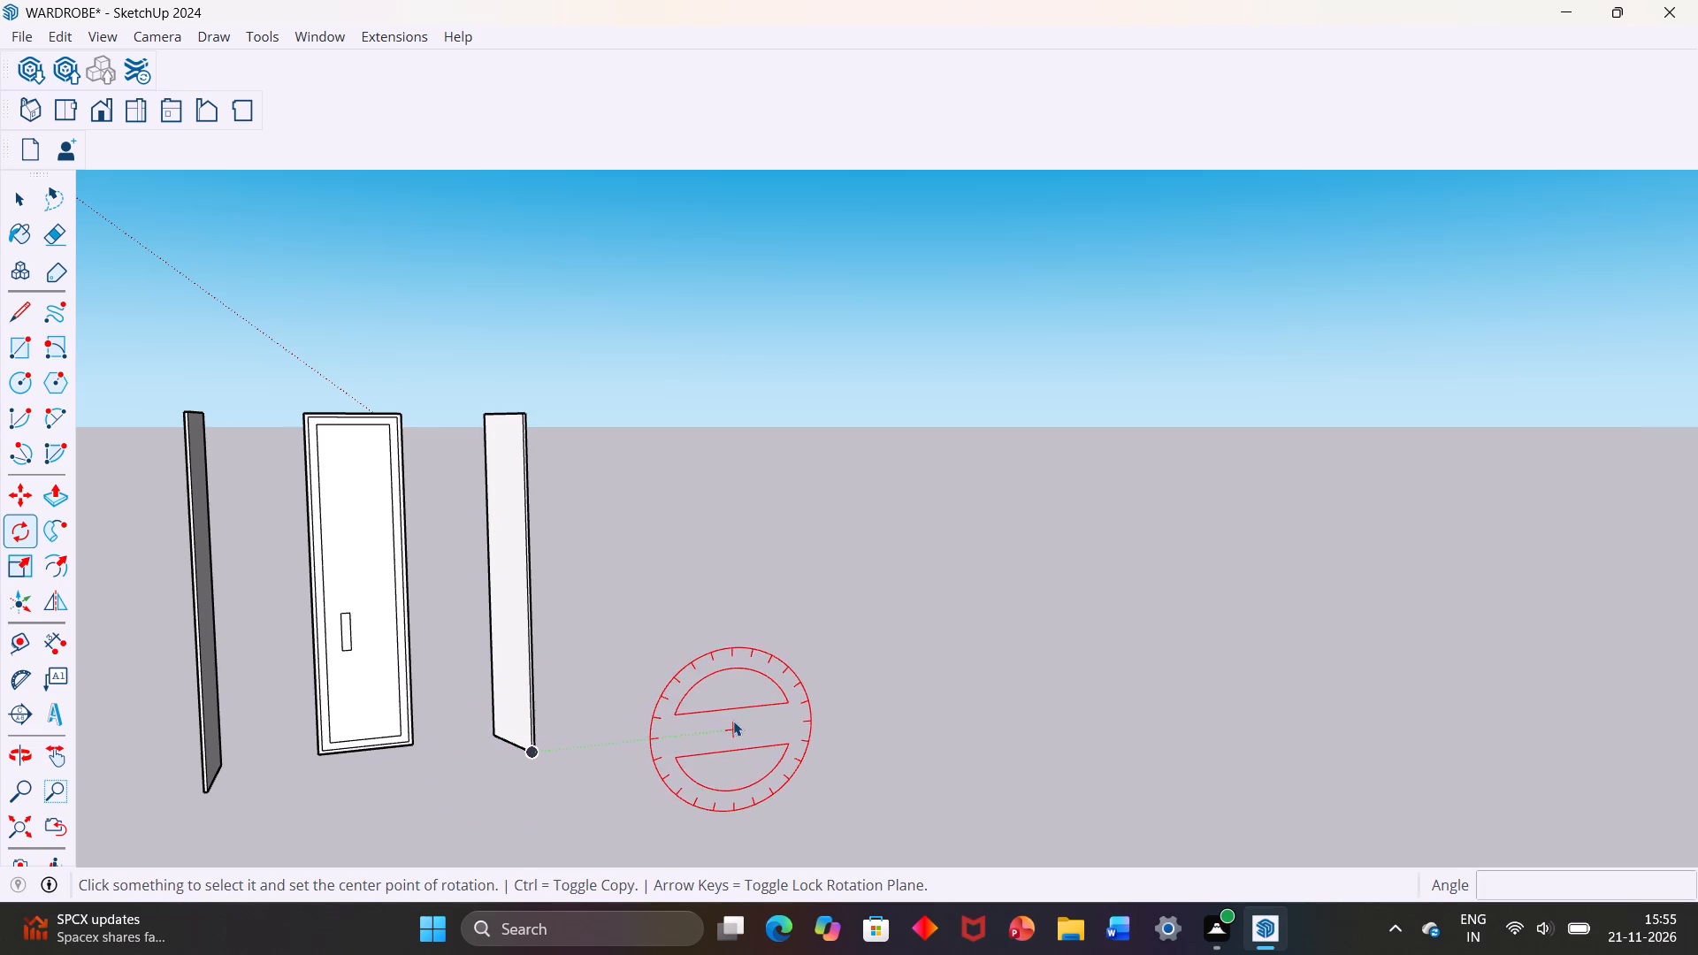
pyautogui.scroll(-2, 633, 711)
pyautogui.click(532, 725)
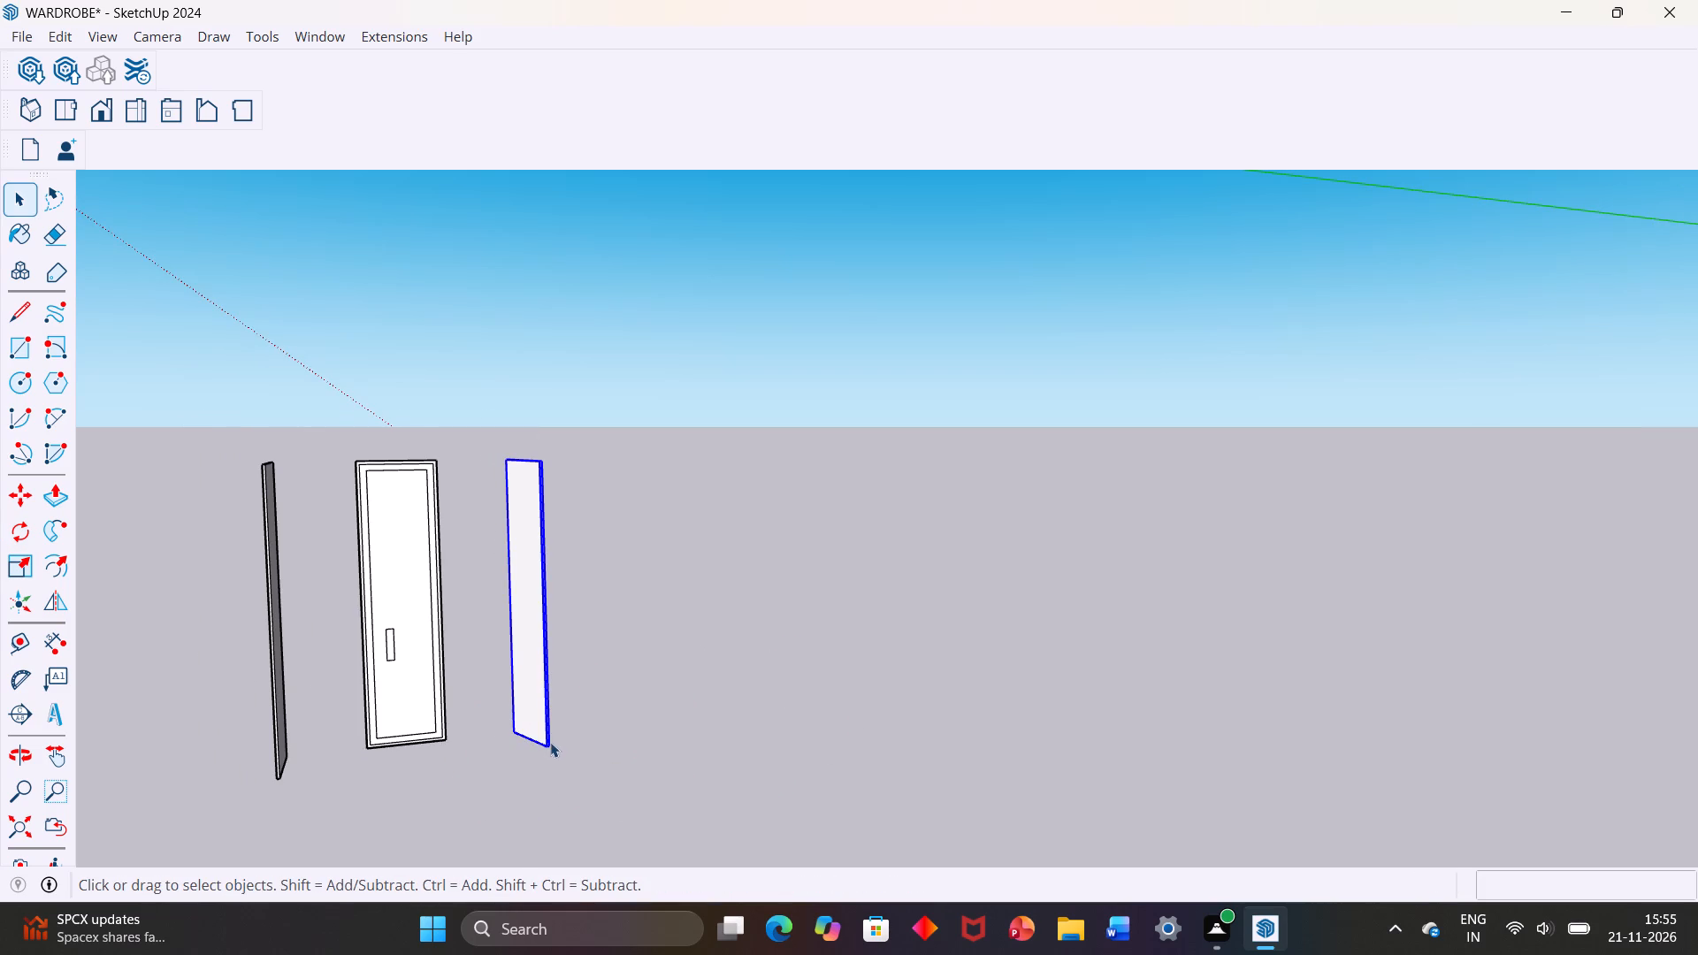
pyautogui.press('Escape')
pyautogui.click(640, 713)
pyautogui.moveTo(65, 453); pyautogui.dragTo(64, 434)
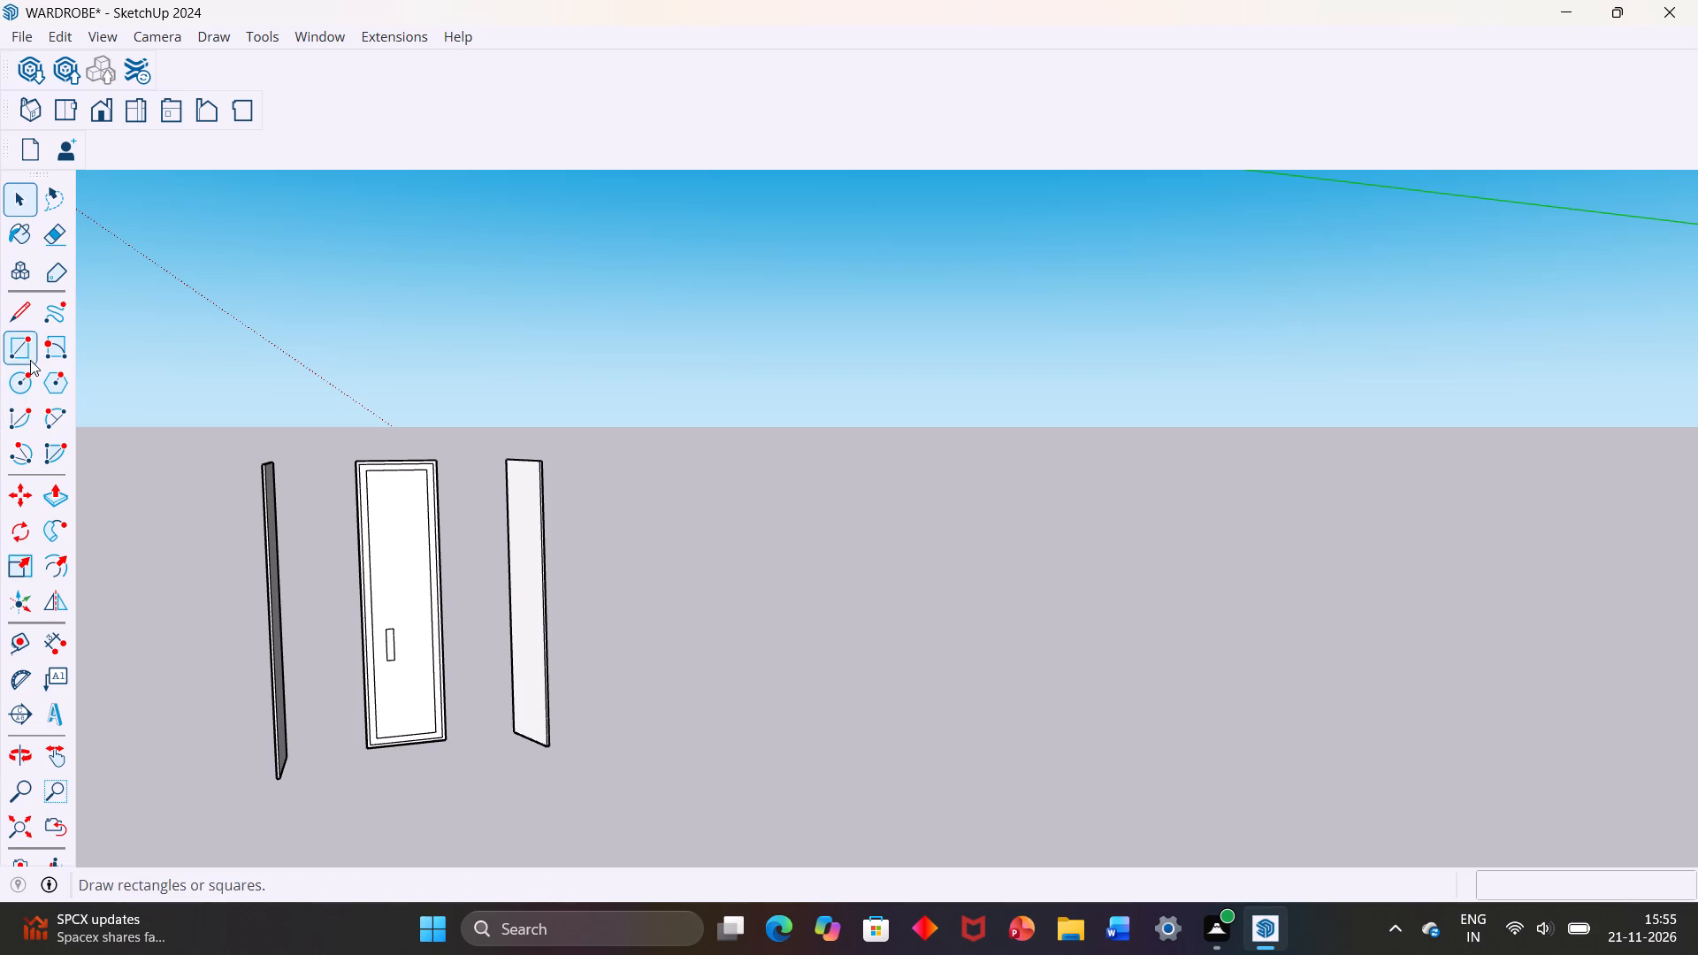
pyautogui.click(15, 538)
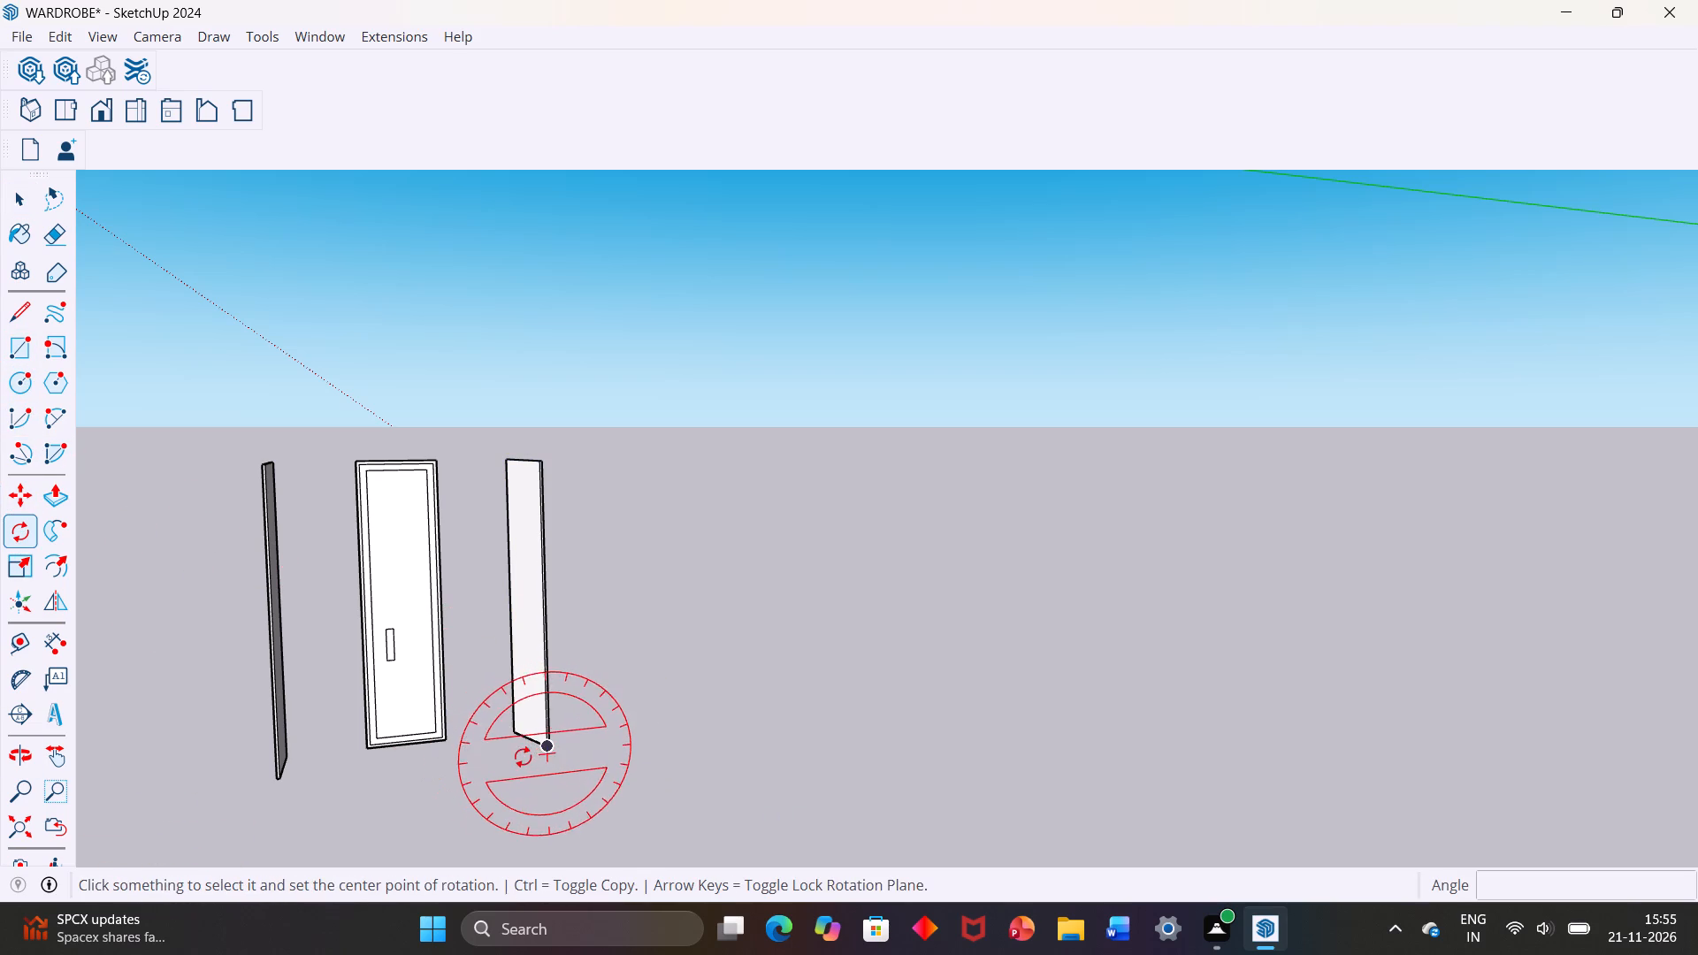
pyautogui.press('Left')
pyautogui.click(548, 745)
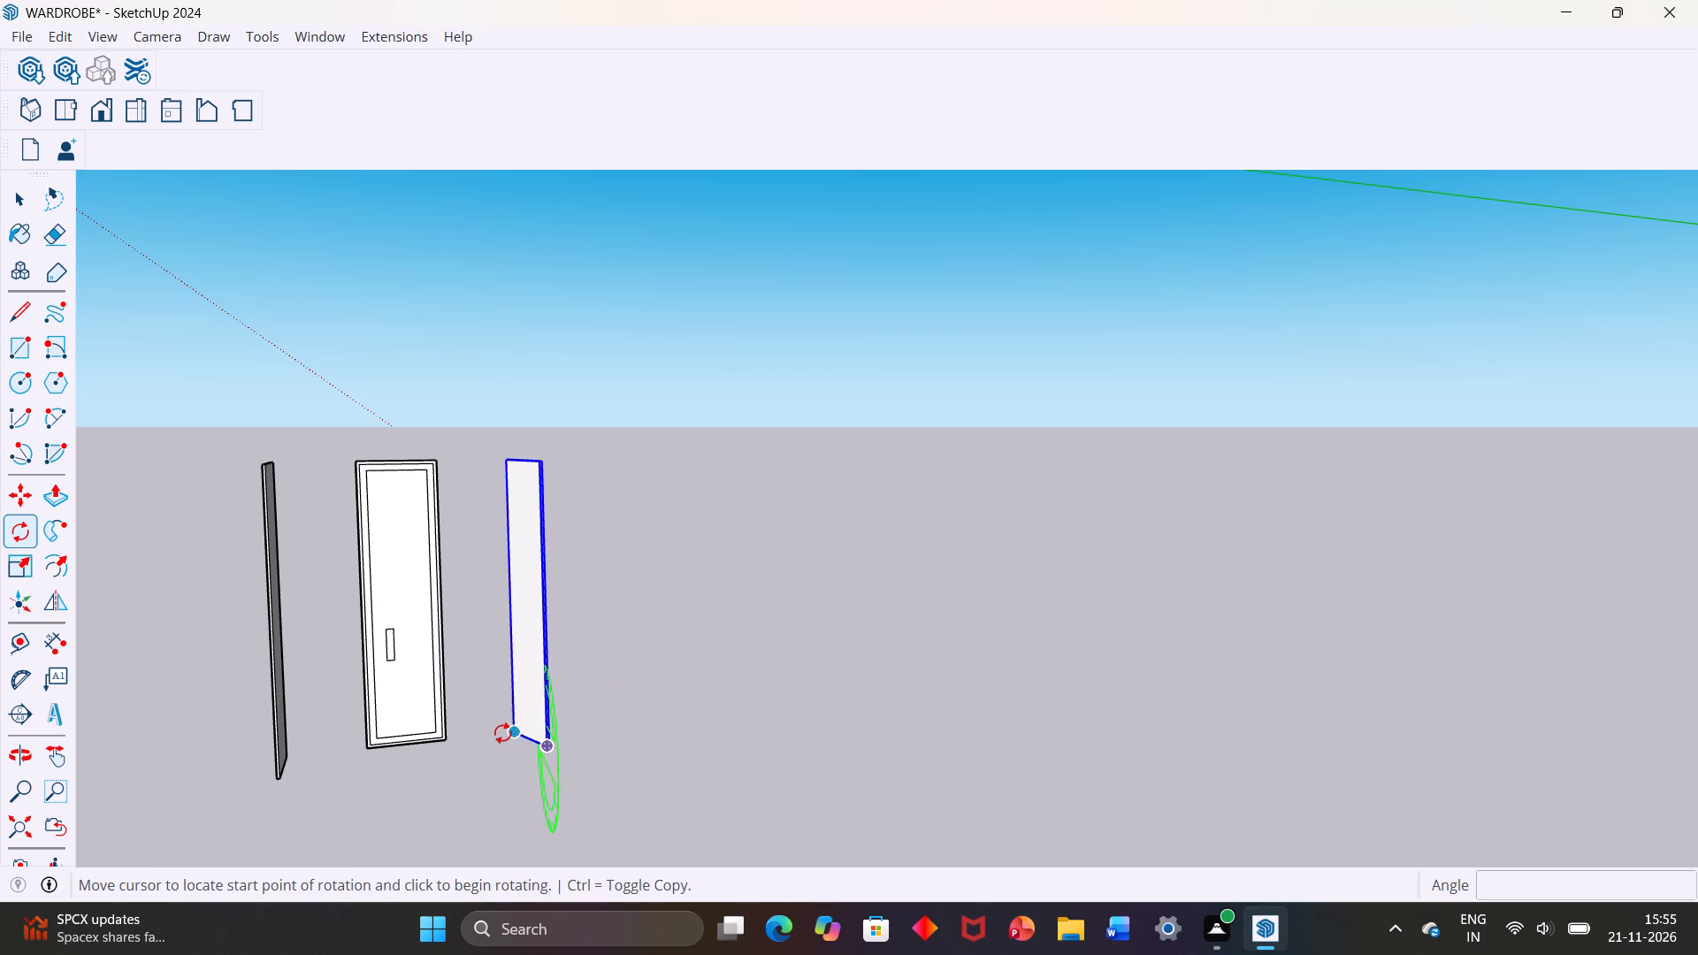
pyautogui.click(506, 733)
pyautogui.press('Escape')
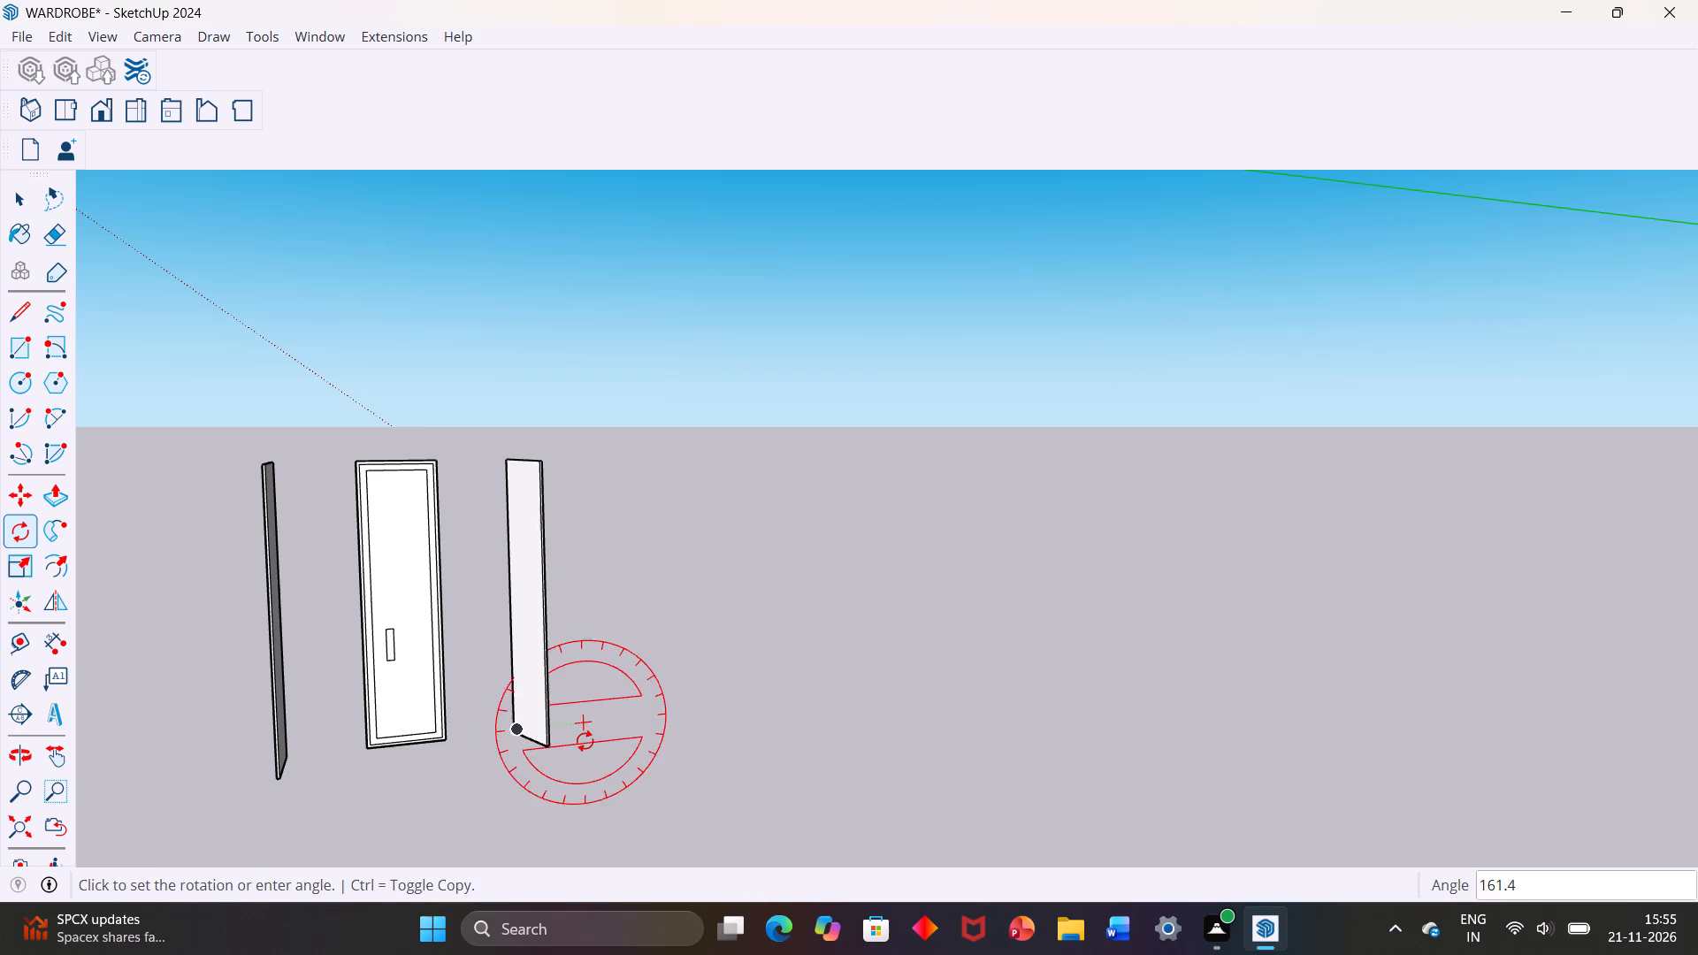
# Rotate the right-hand door 90° about the vertical axis at its free bottom corner, opposite the hinge side.
pyautogui.press('Up')
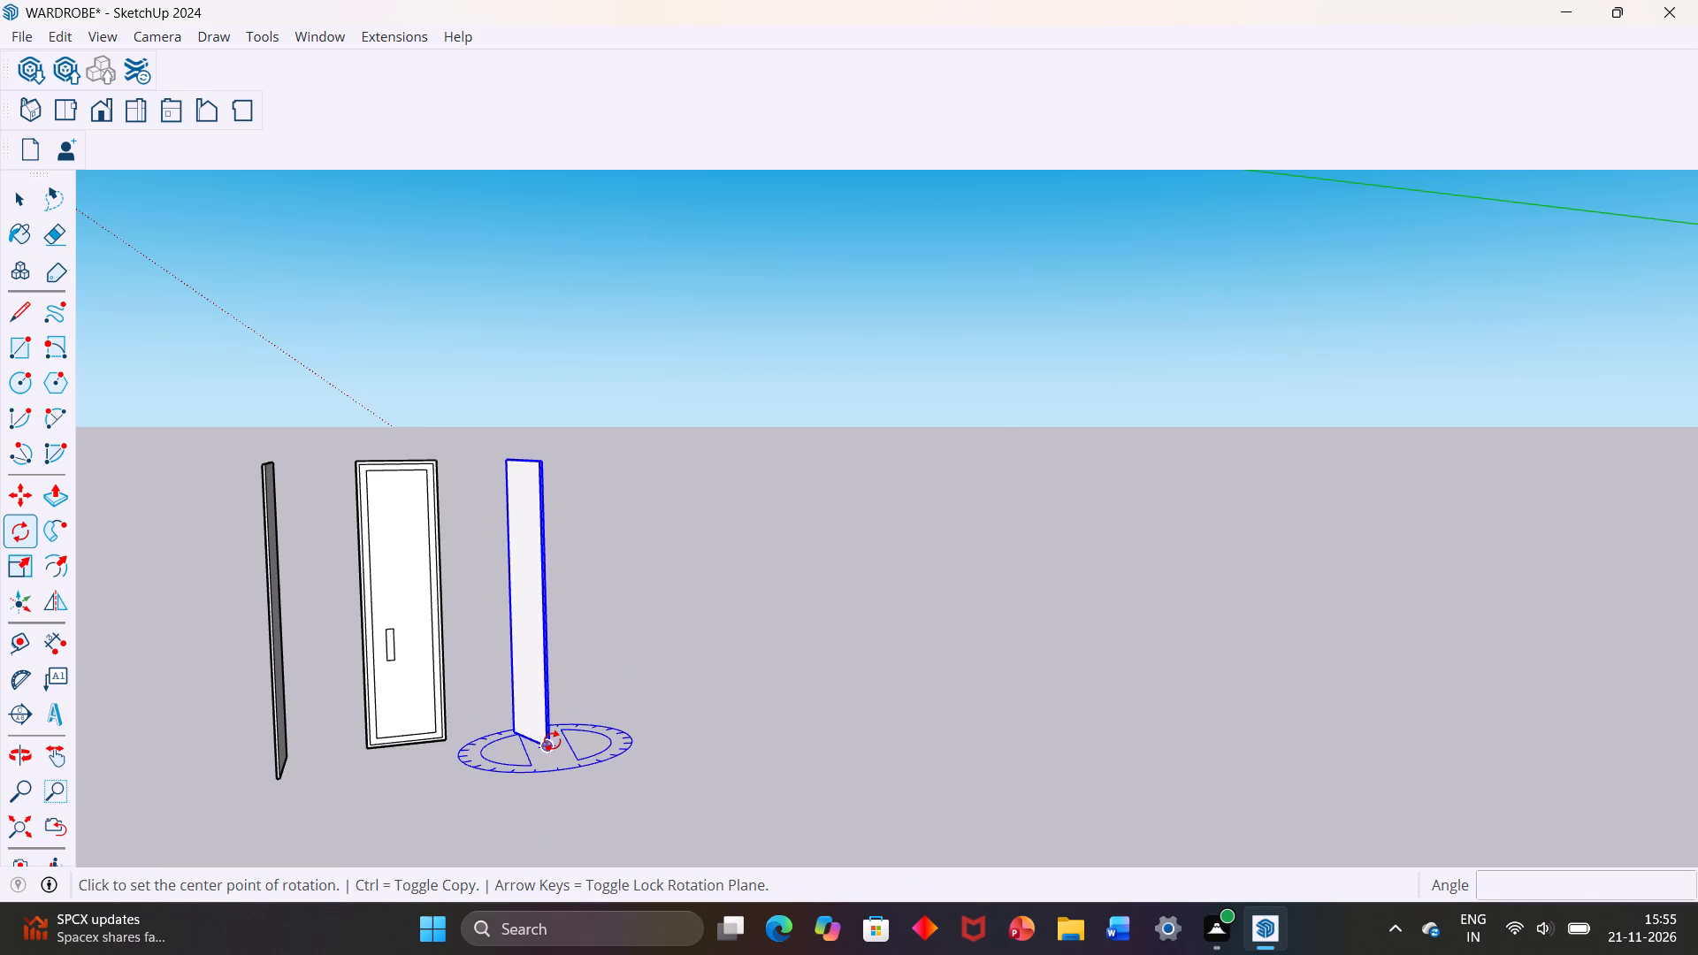
pyautogui.click(549, 745)
pyautogui.click(516, 733)
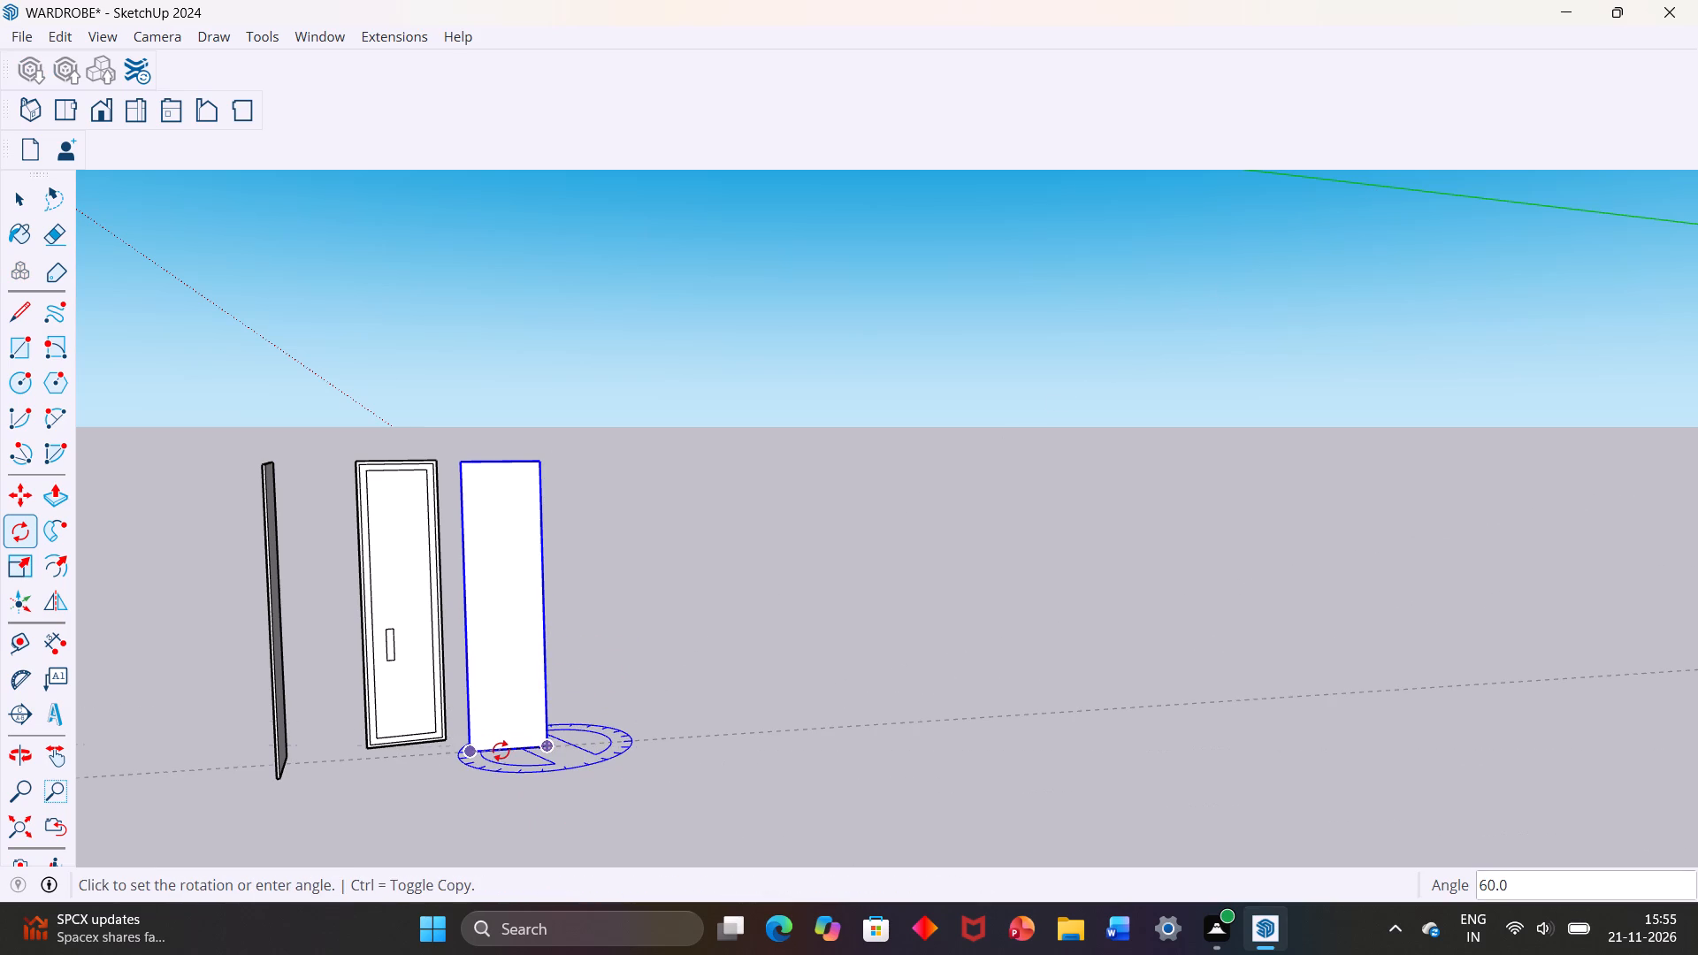
pyautogui.write('90')
pyautogui.press('Return')
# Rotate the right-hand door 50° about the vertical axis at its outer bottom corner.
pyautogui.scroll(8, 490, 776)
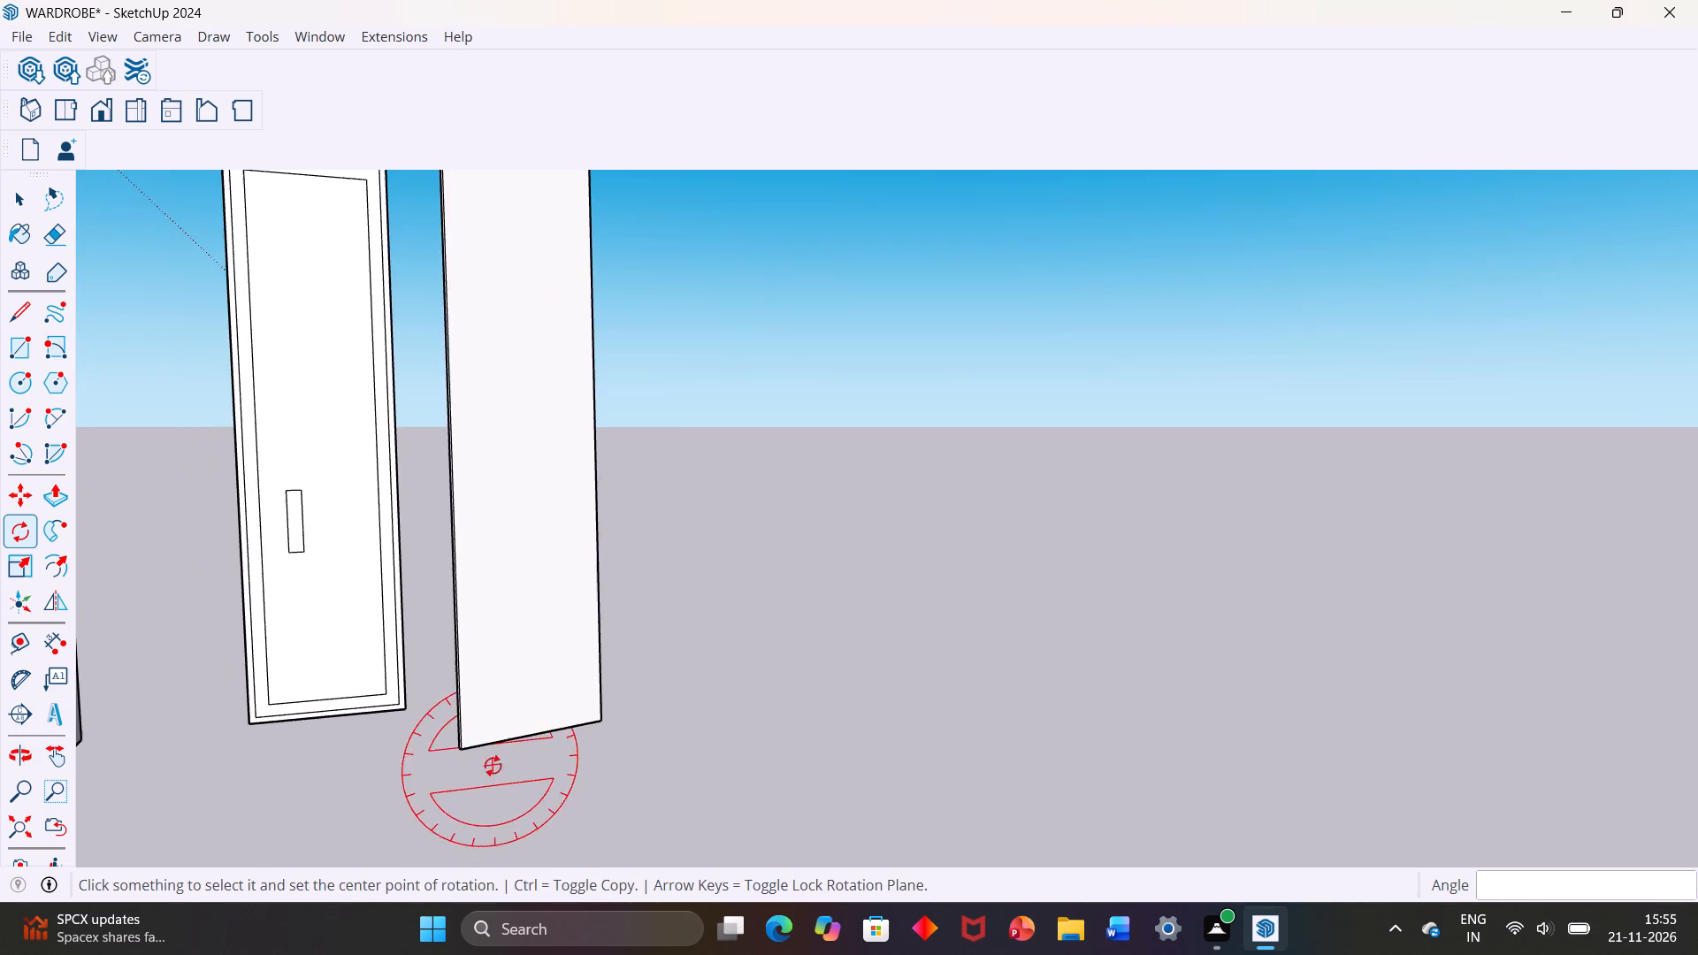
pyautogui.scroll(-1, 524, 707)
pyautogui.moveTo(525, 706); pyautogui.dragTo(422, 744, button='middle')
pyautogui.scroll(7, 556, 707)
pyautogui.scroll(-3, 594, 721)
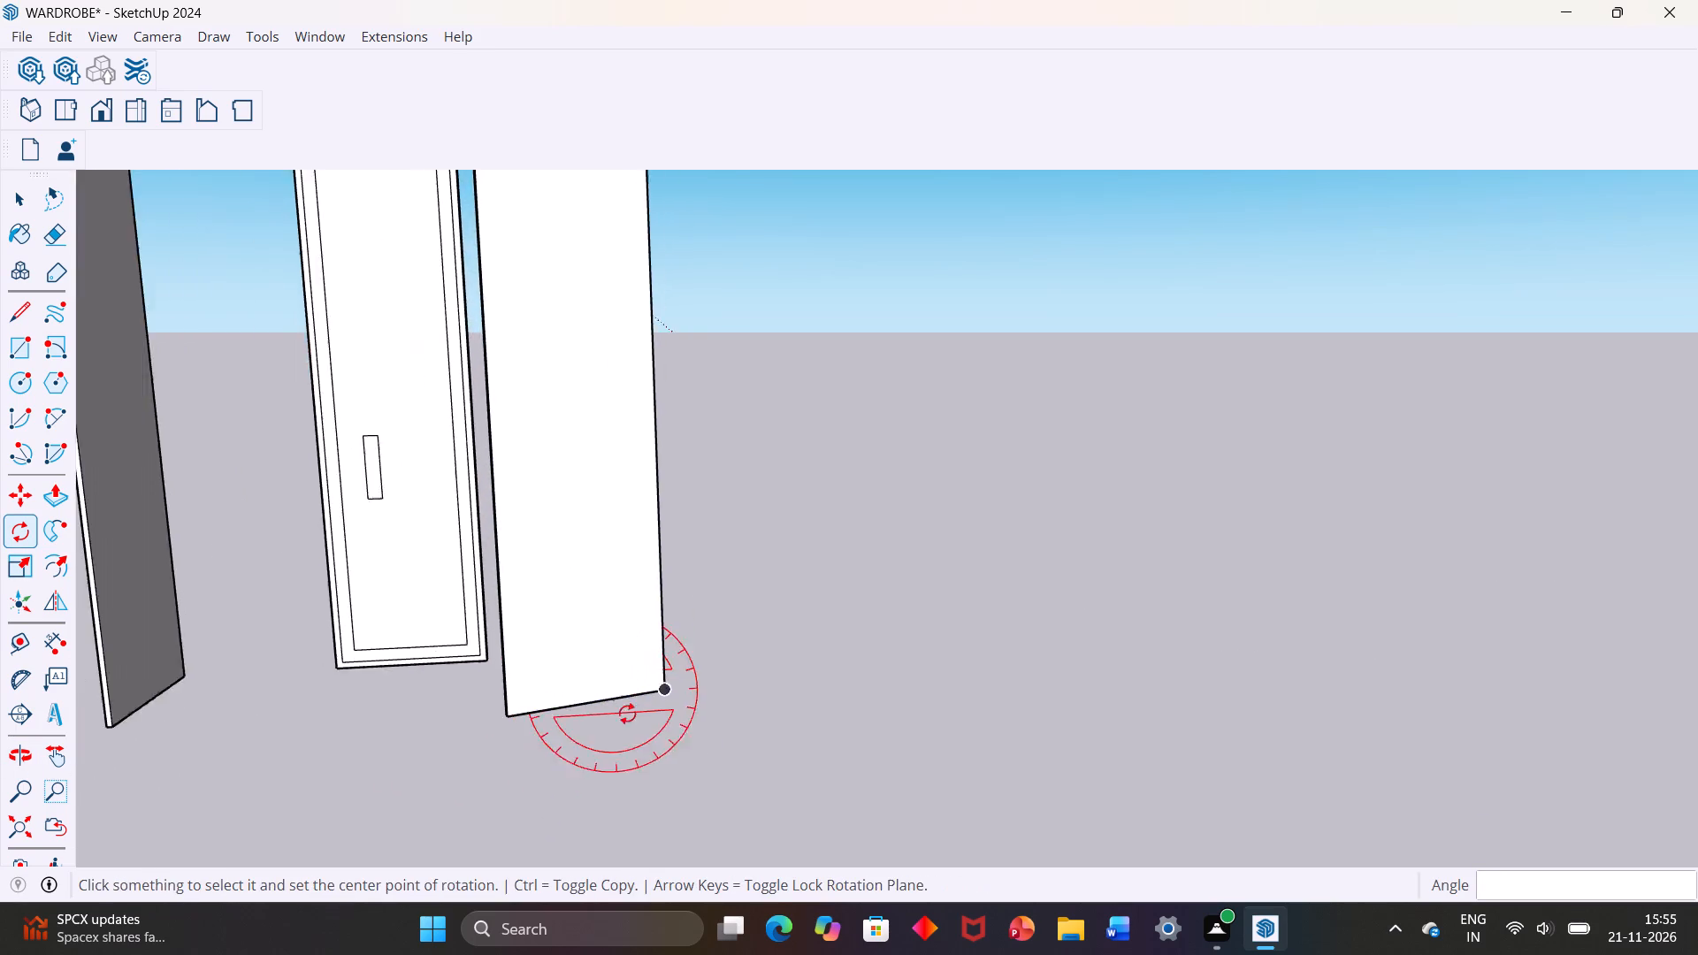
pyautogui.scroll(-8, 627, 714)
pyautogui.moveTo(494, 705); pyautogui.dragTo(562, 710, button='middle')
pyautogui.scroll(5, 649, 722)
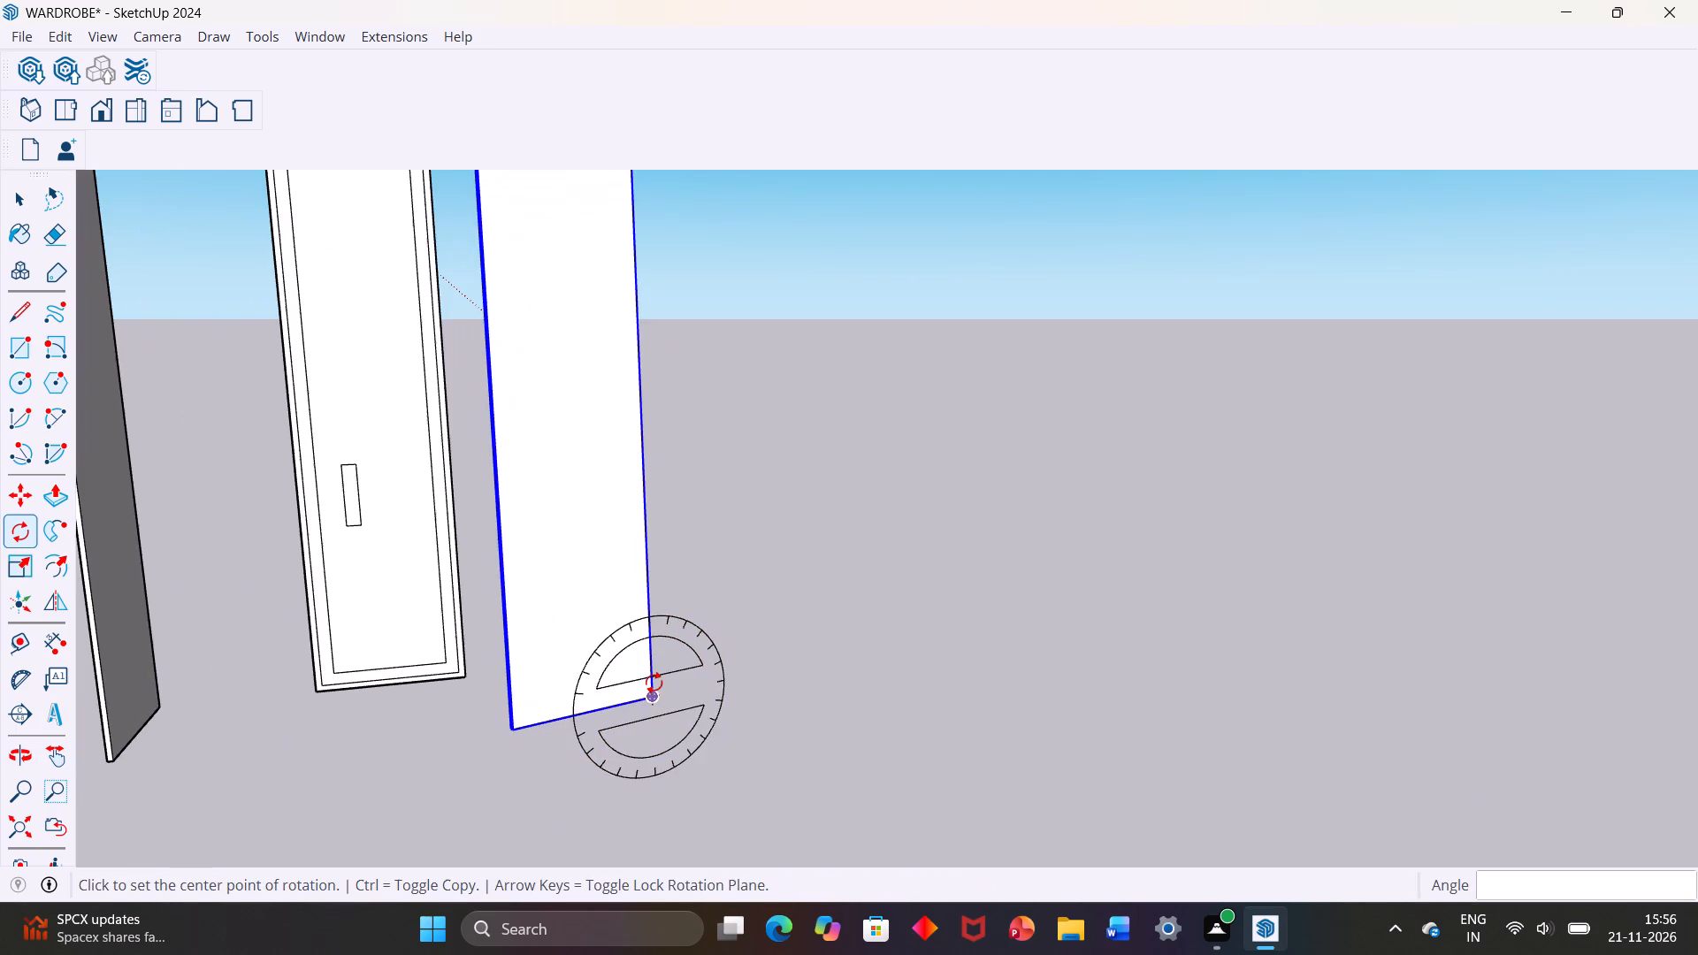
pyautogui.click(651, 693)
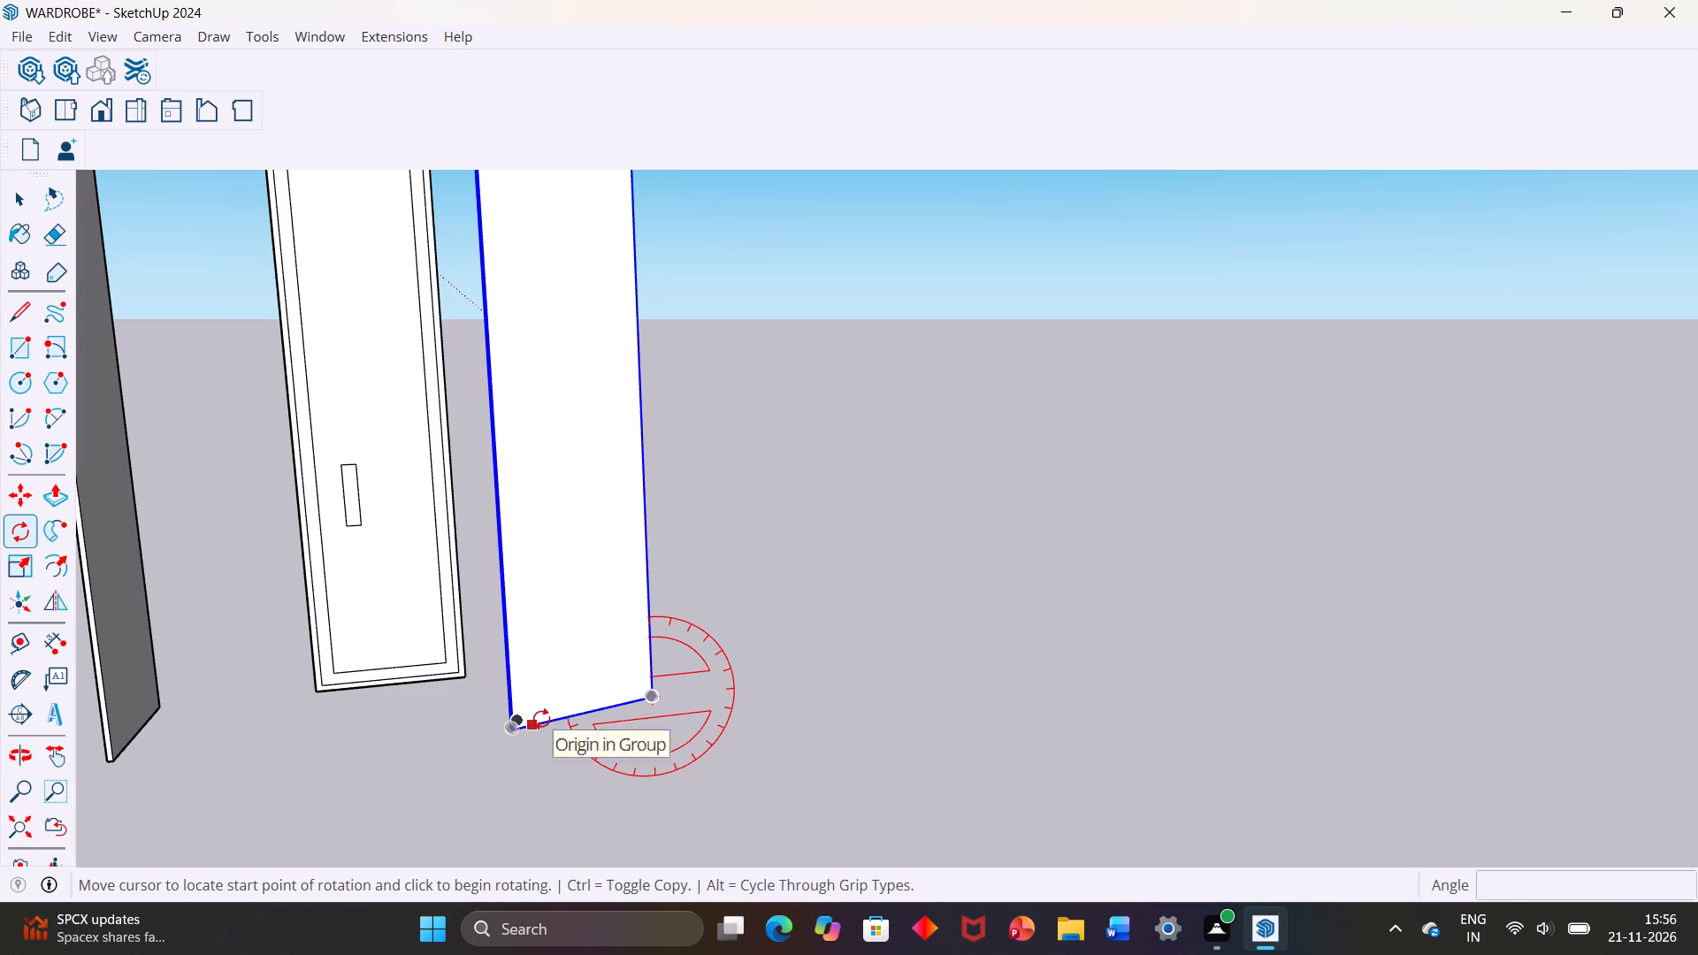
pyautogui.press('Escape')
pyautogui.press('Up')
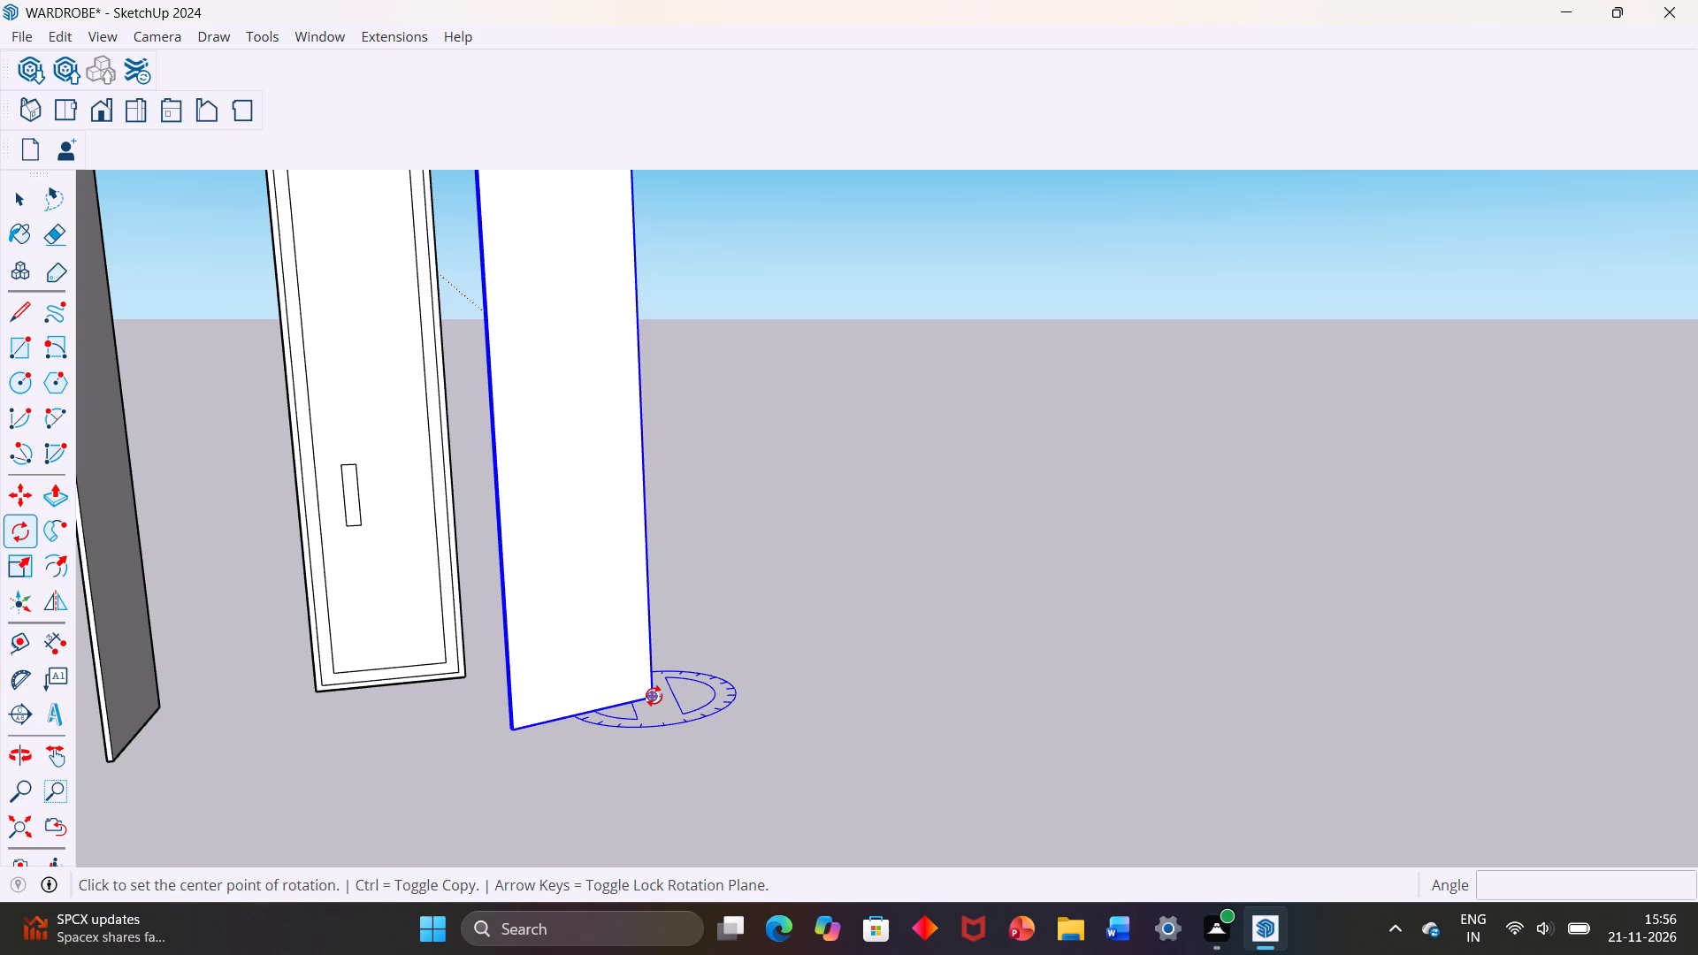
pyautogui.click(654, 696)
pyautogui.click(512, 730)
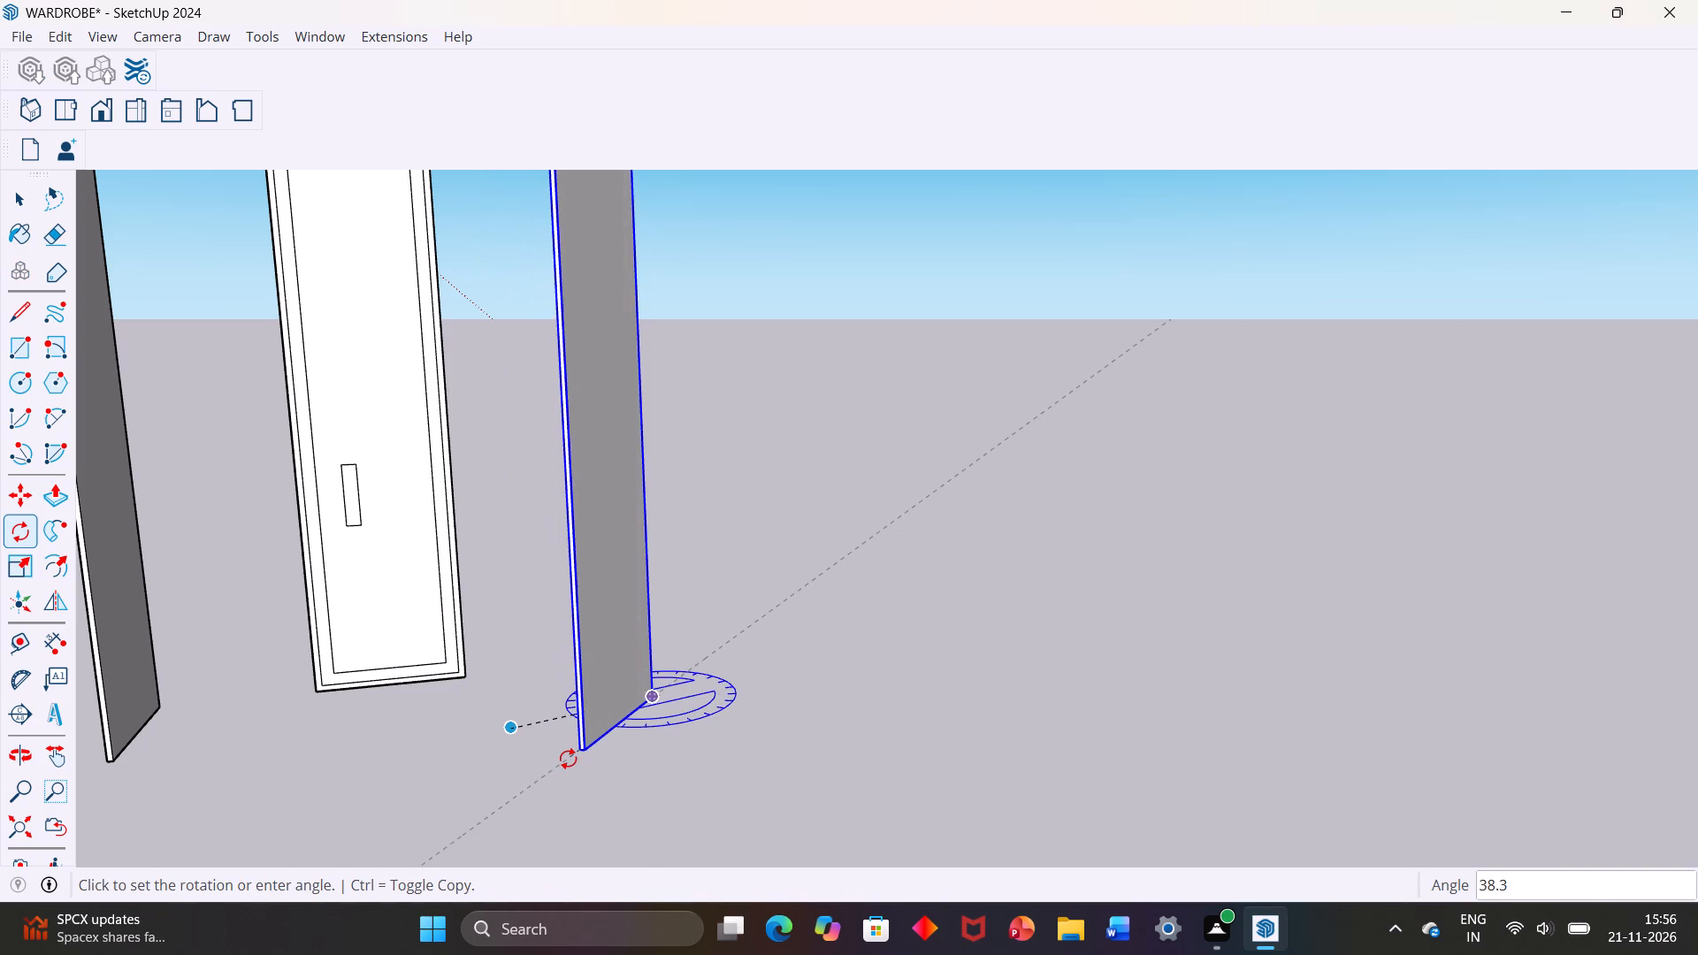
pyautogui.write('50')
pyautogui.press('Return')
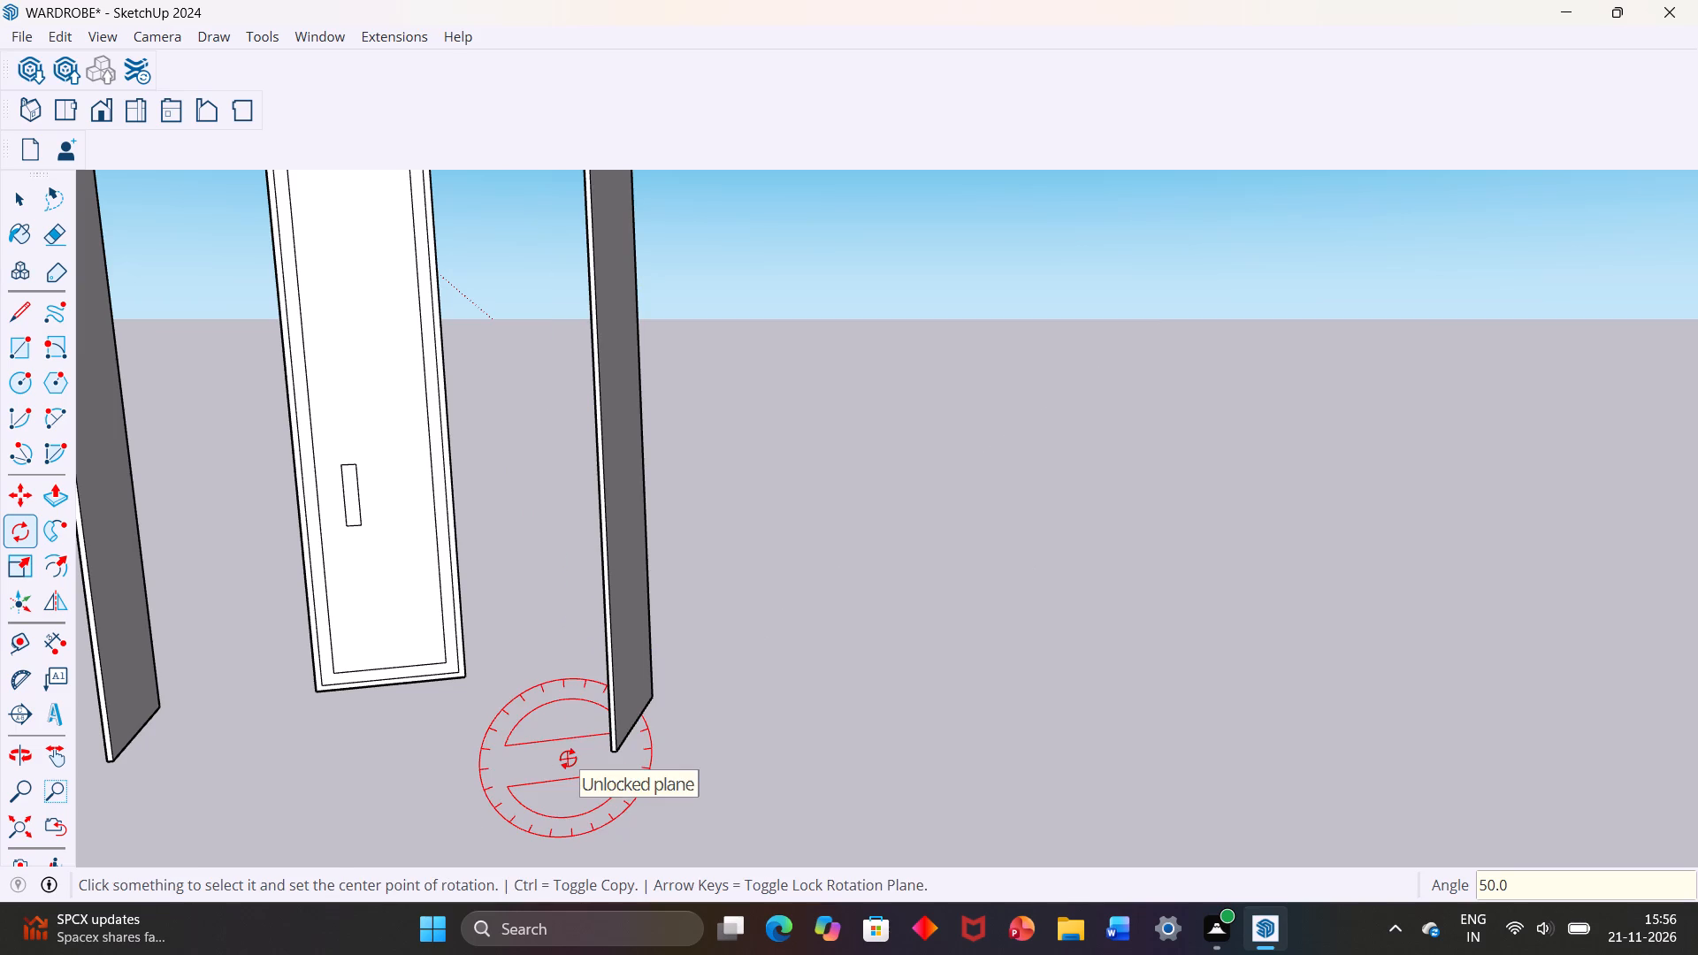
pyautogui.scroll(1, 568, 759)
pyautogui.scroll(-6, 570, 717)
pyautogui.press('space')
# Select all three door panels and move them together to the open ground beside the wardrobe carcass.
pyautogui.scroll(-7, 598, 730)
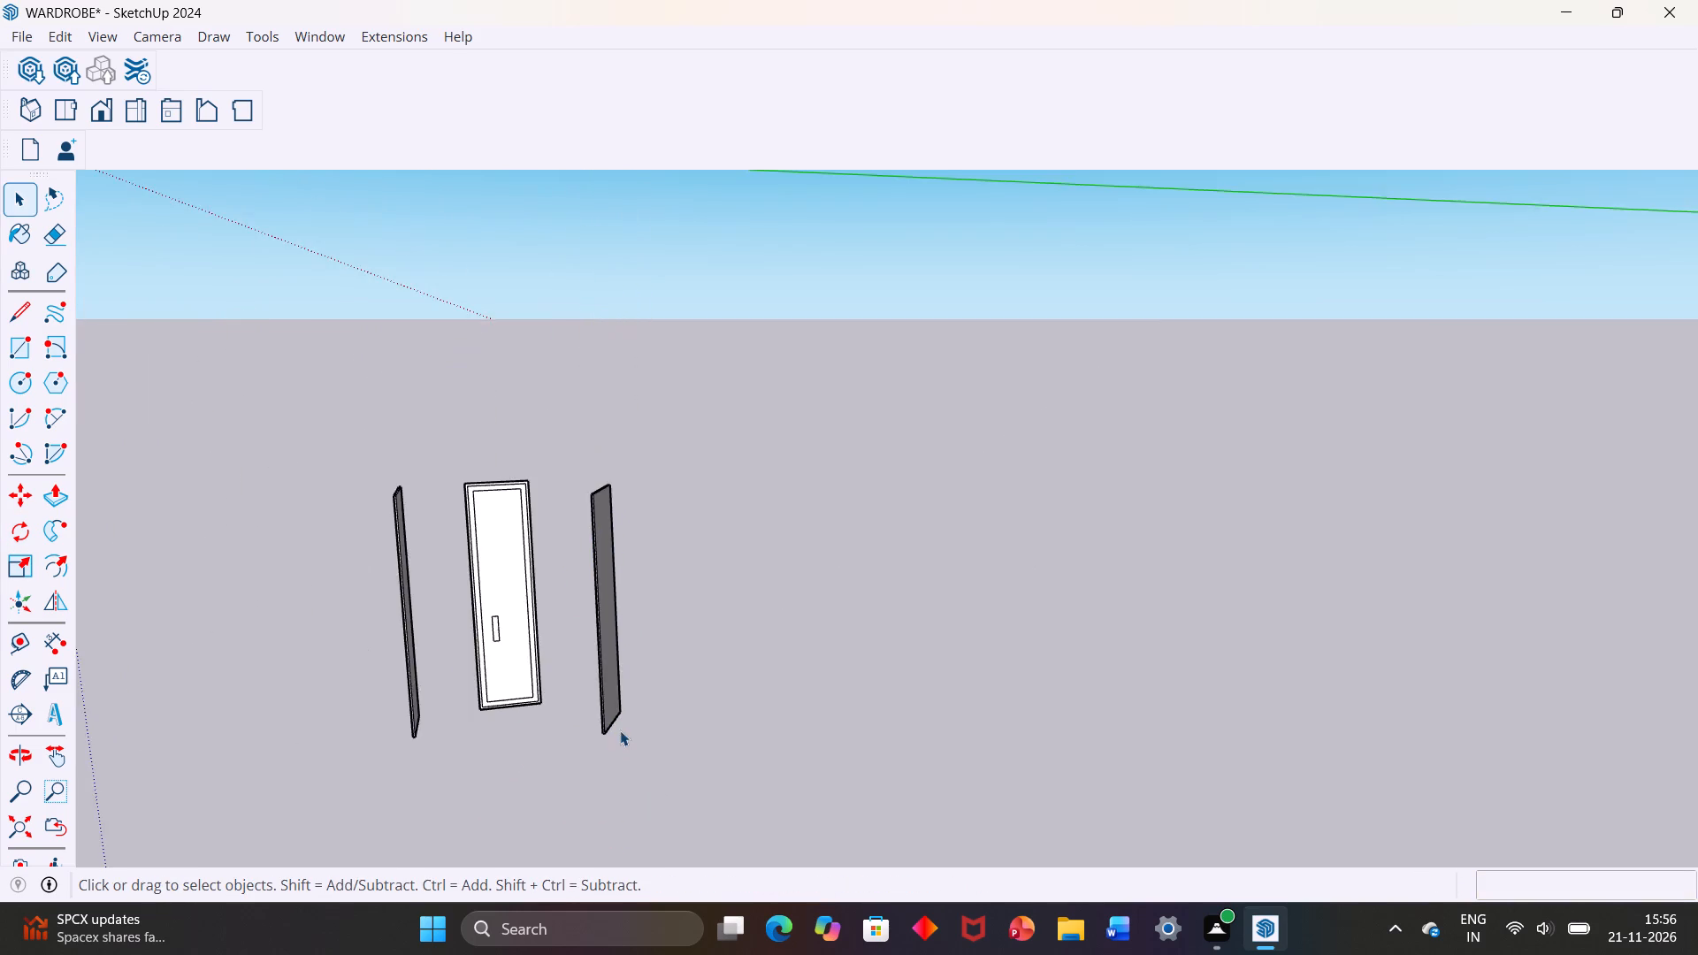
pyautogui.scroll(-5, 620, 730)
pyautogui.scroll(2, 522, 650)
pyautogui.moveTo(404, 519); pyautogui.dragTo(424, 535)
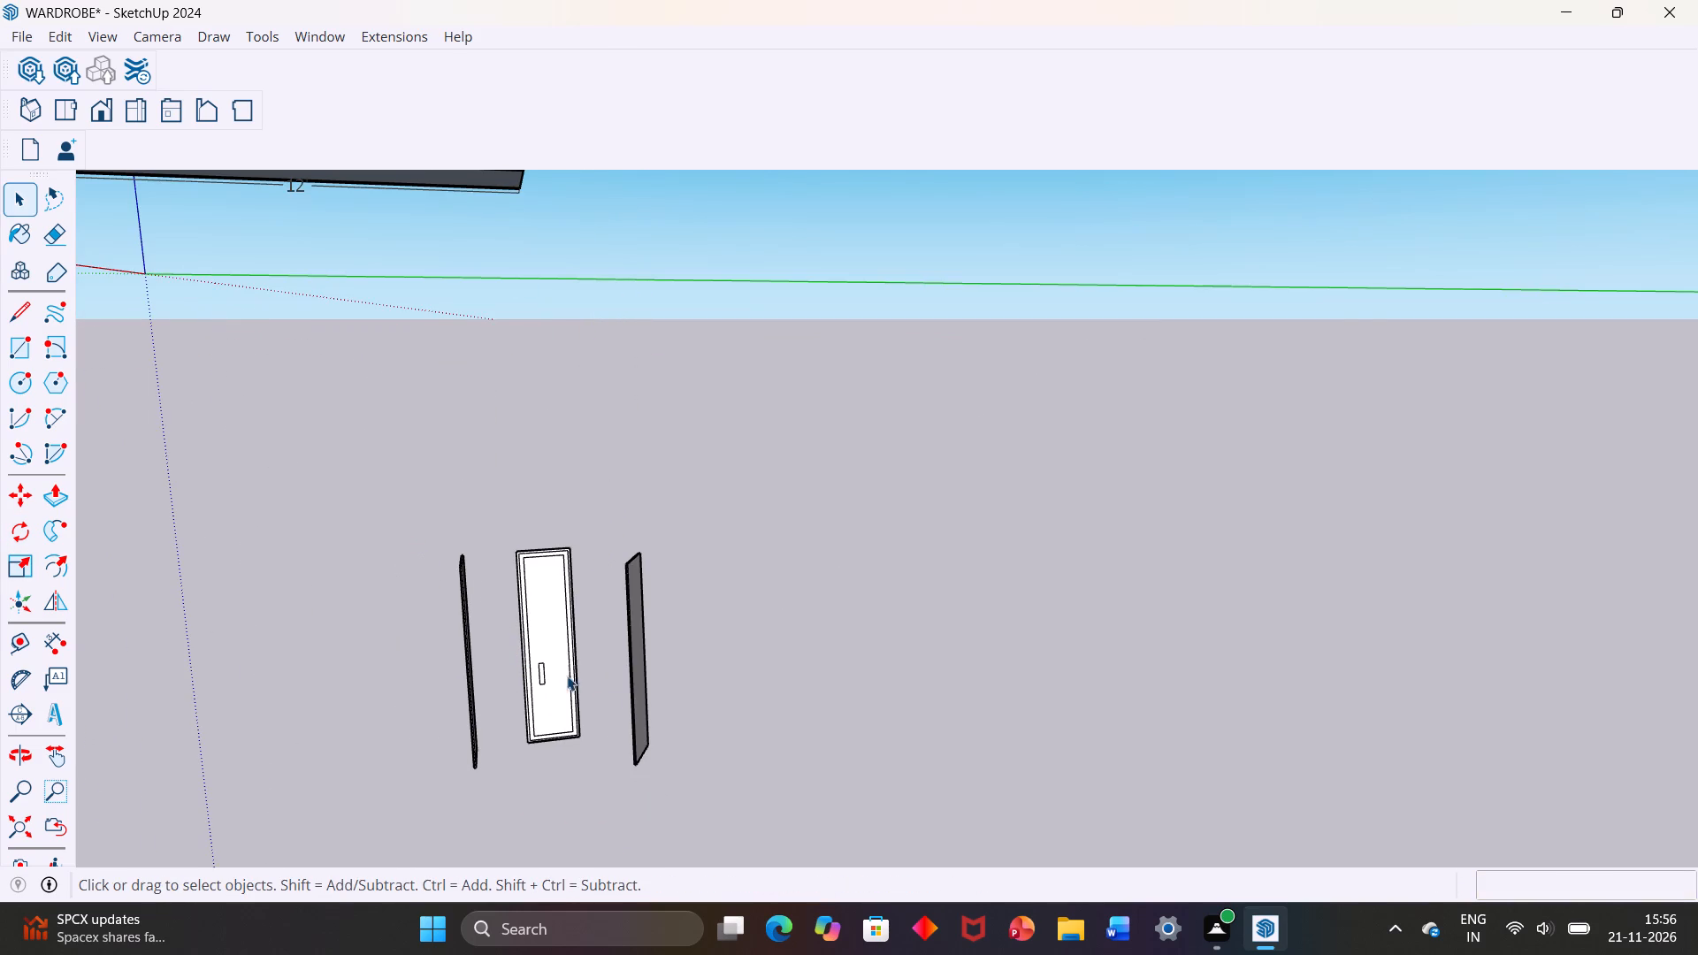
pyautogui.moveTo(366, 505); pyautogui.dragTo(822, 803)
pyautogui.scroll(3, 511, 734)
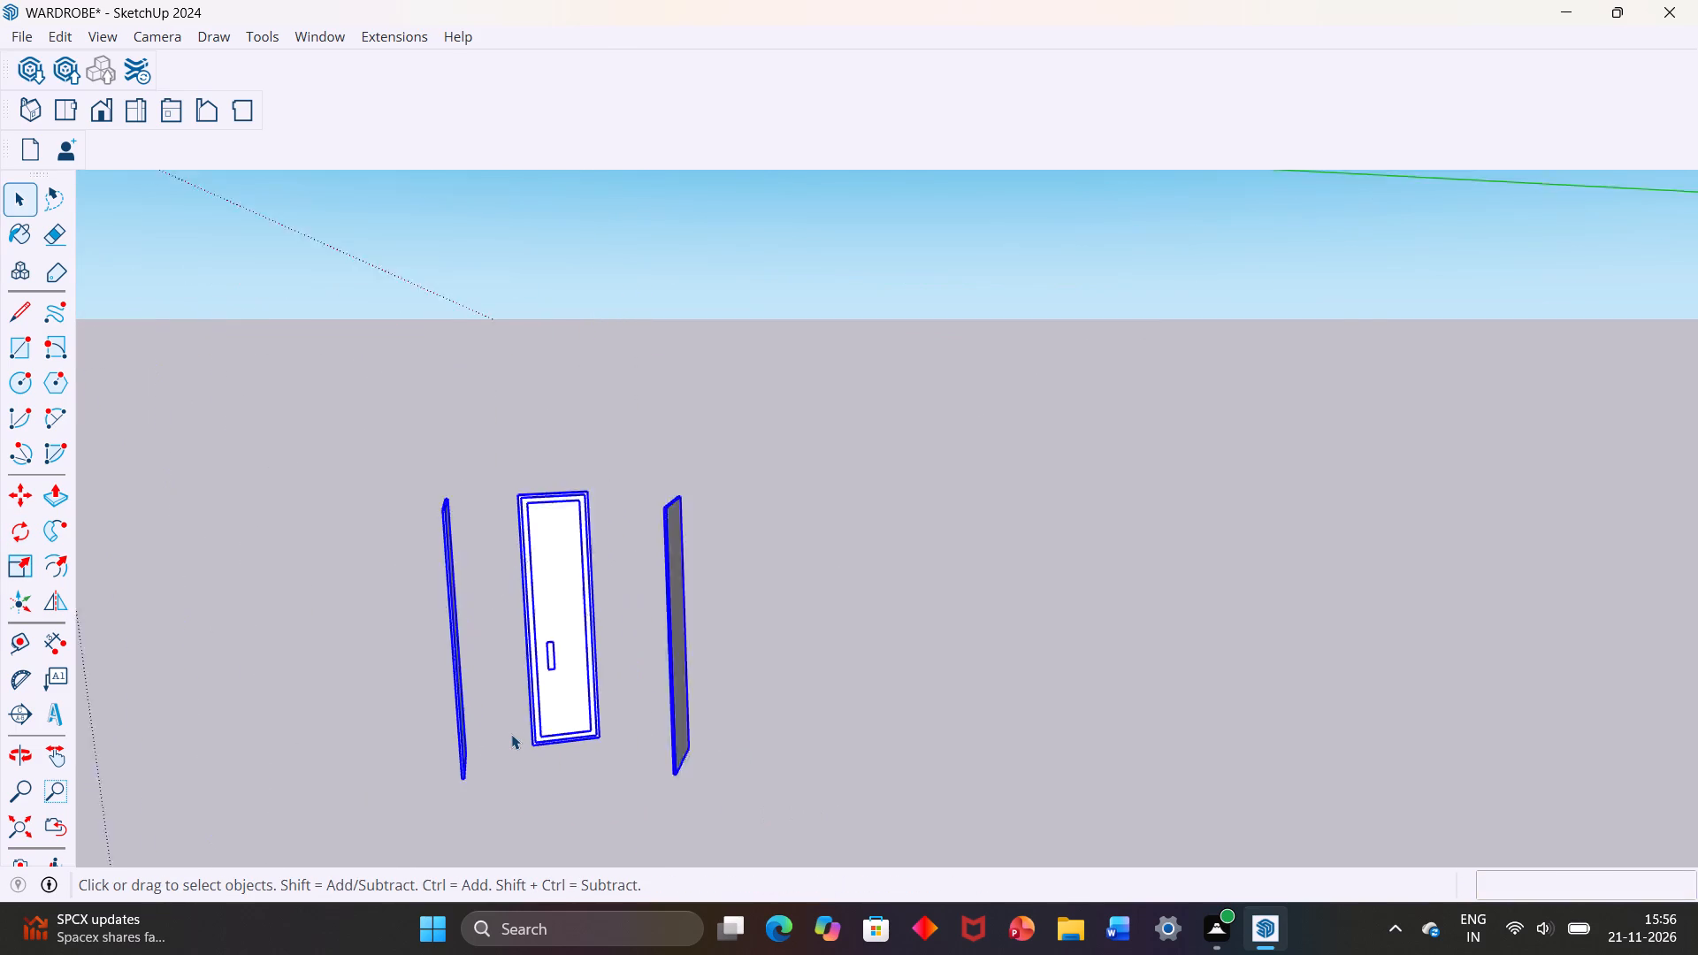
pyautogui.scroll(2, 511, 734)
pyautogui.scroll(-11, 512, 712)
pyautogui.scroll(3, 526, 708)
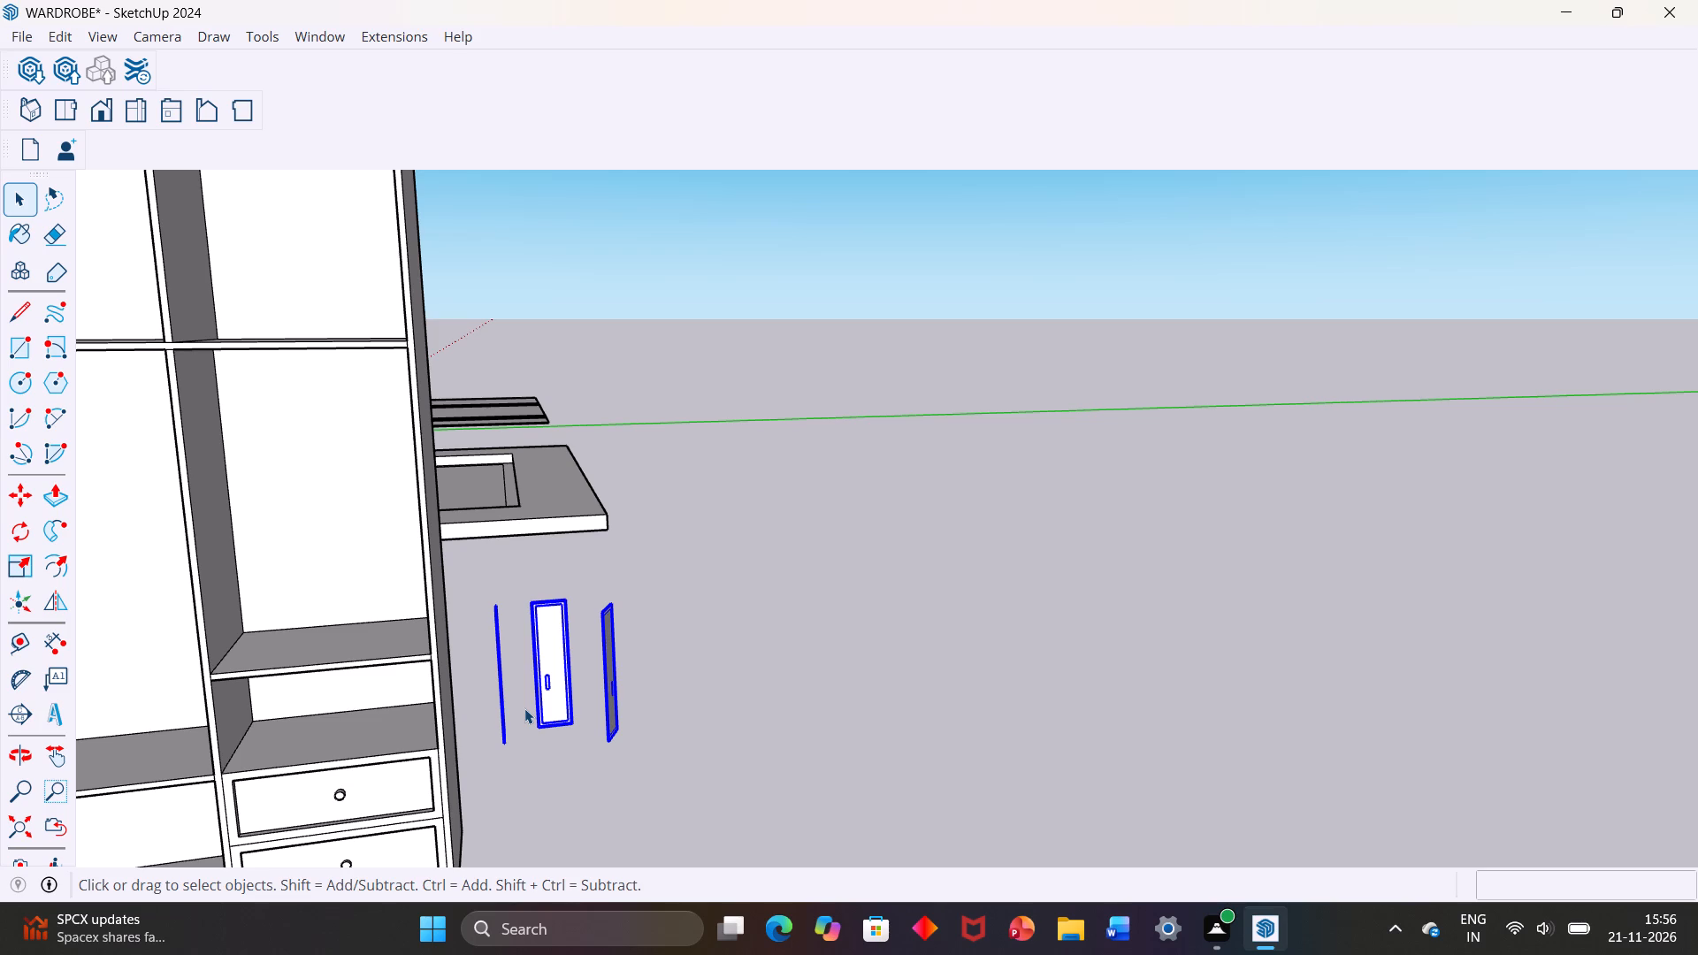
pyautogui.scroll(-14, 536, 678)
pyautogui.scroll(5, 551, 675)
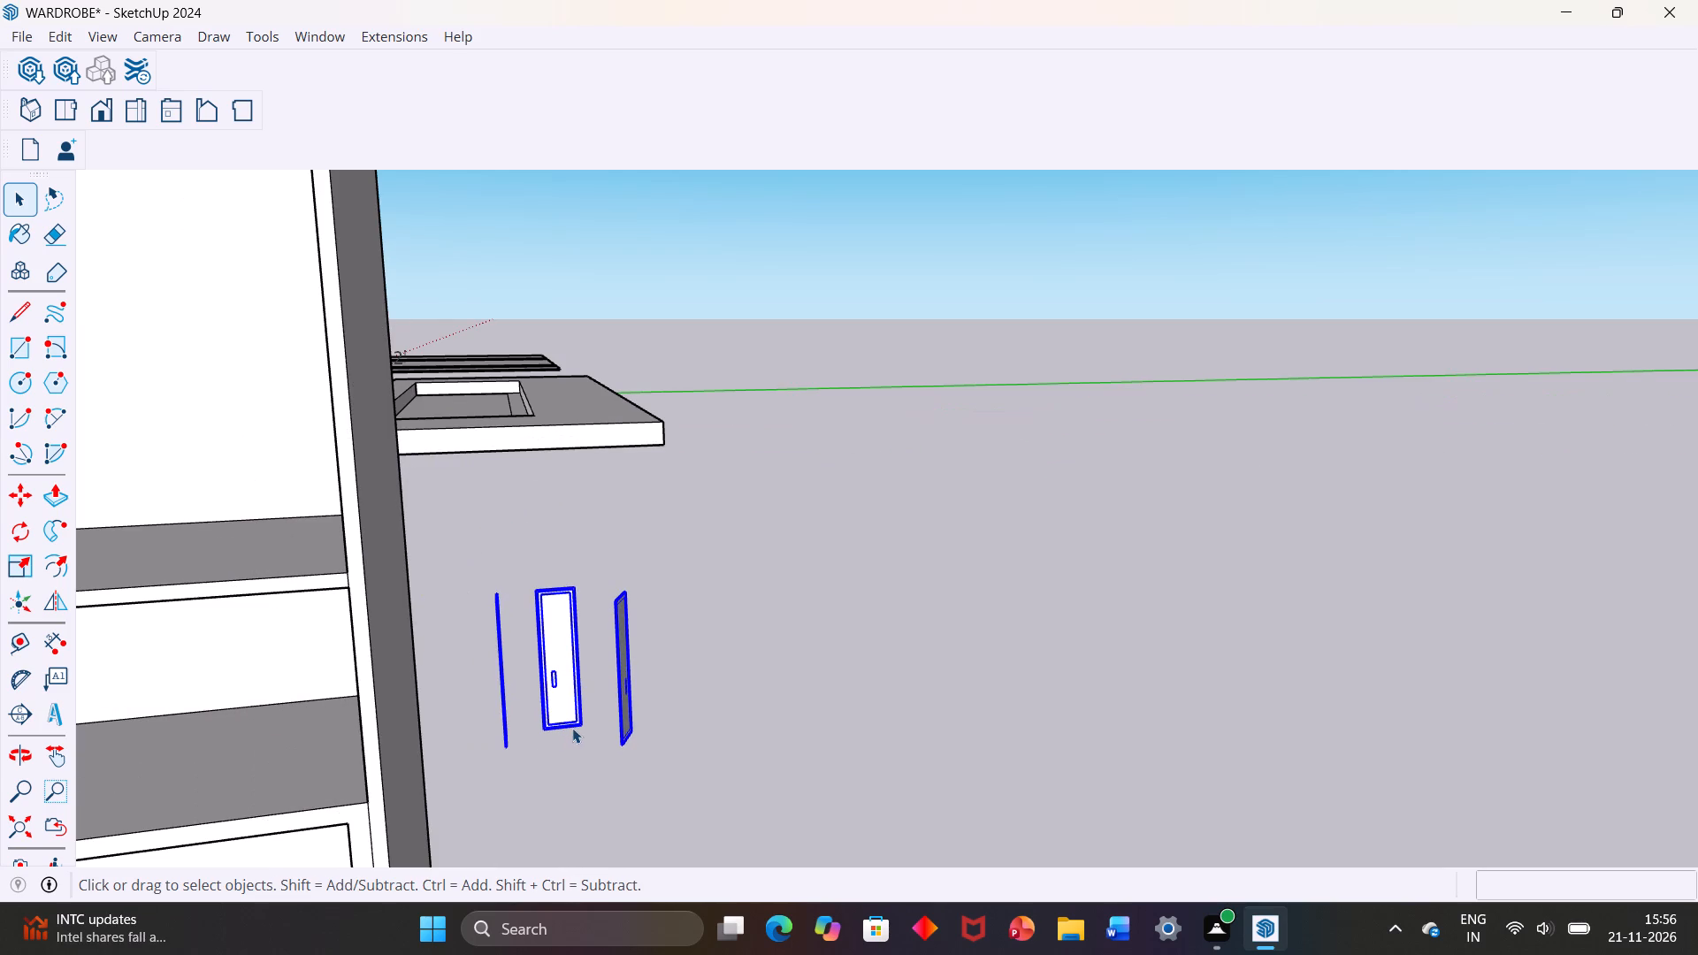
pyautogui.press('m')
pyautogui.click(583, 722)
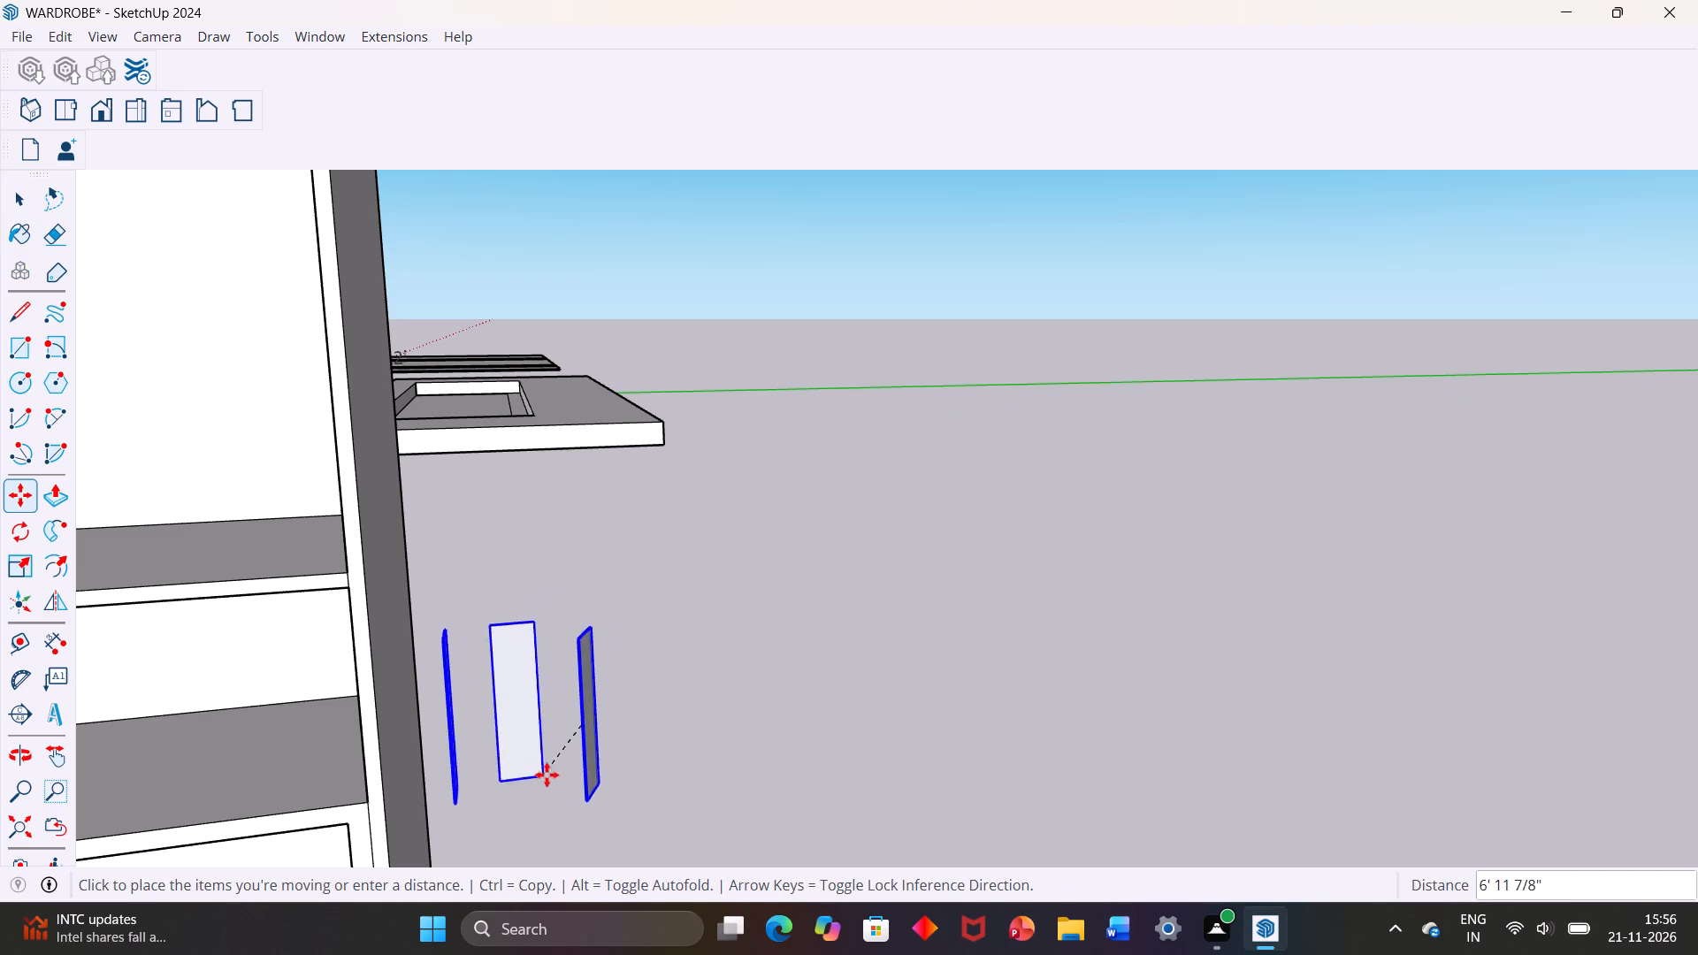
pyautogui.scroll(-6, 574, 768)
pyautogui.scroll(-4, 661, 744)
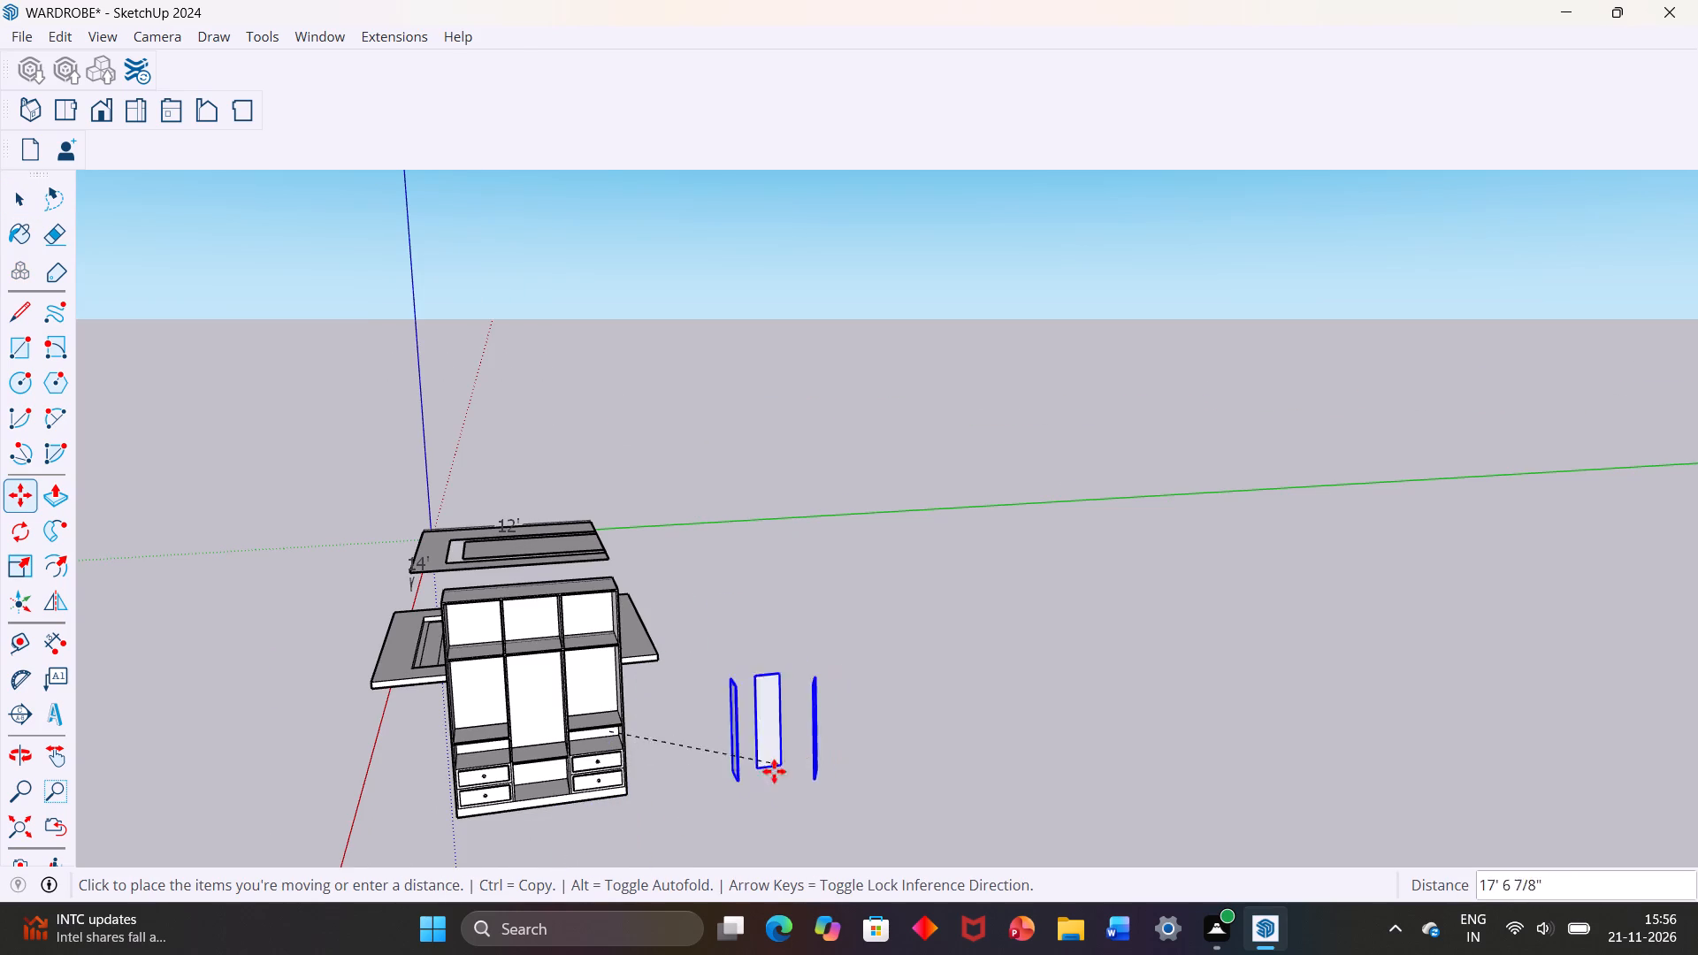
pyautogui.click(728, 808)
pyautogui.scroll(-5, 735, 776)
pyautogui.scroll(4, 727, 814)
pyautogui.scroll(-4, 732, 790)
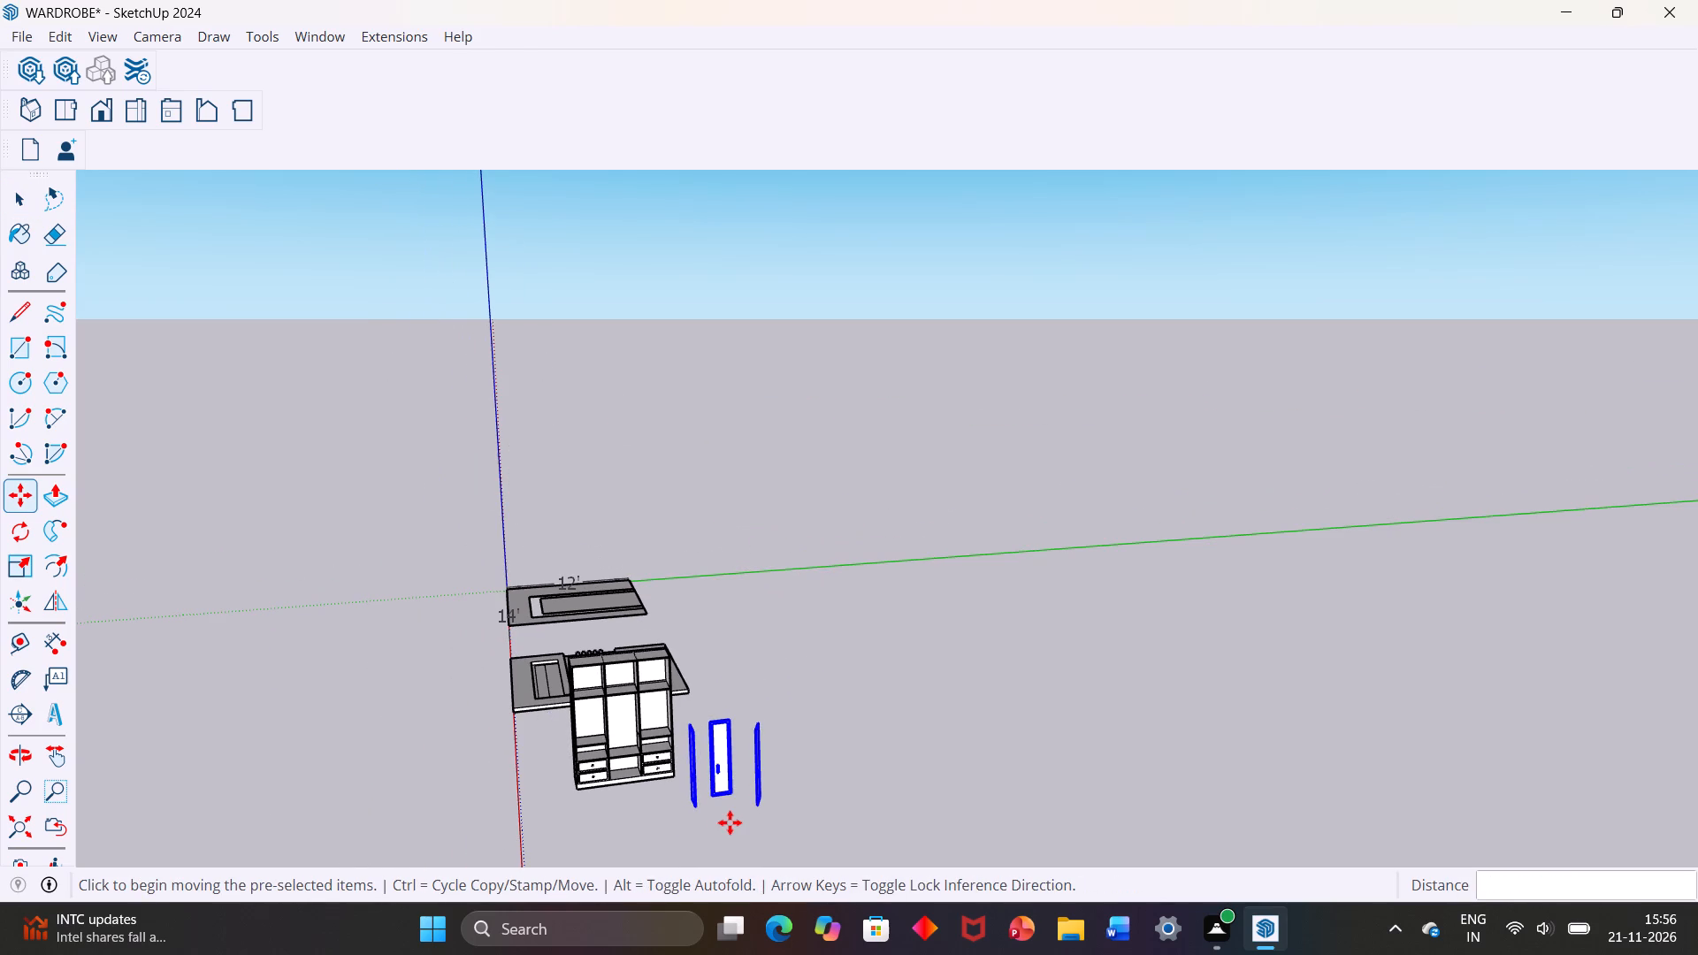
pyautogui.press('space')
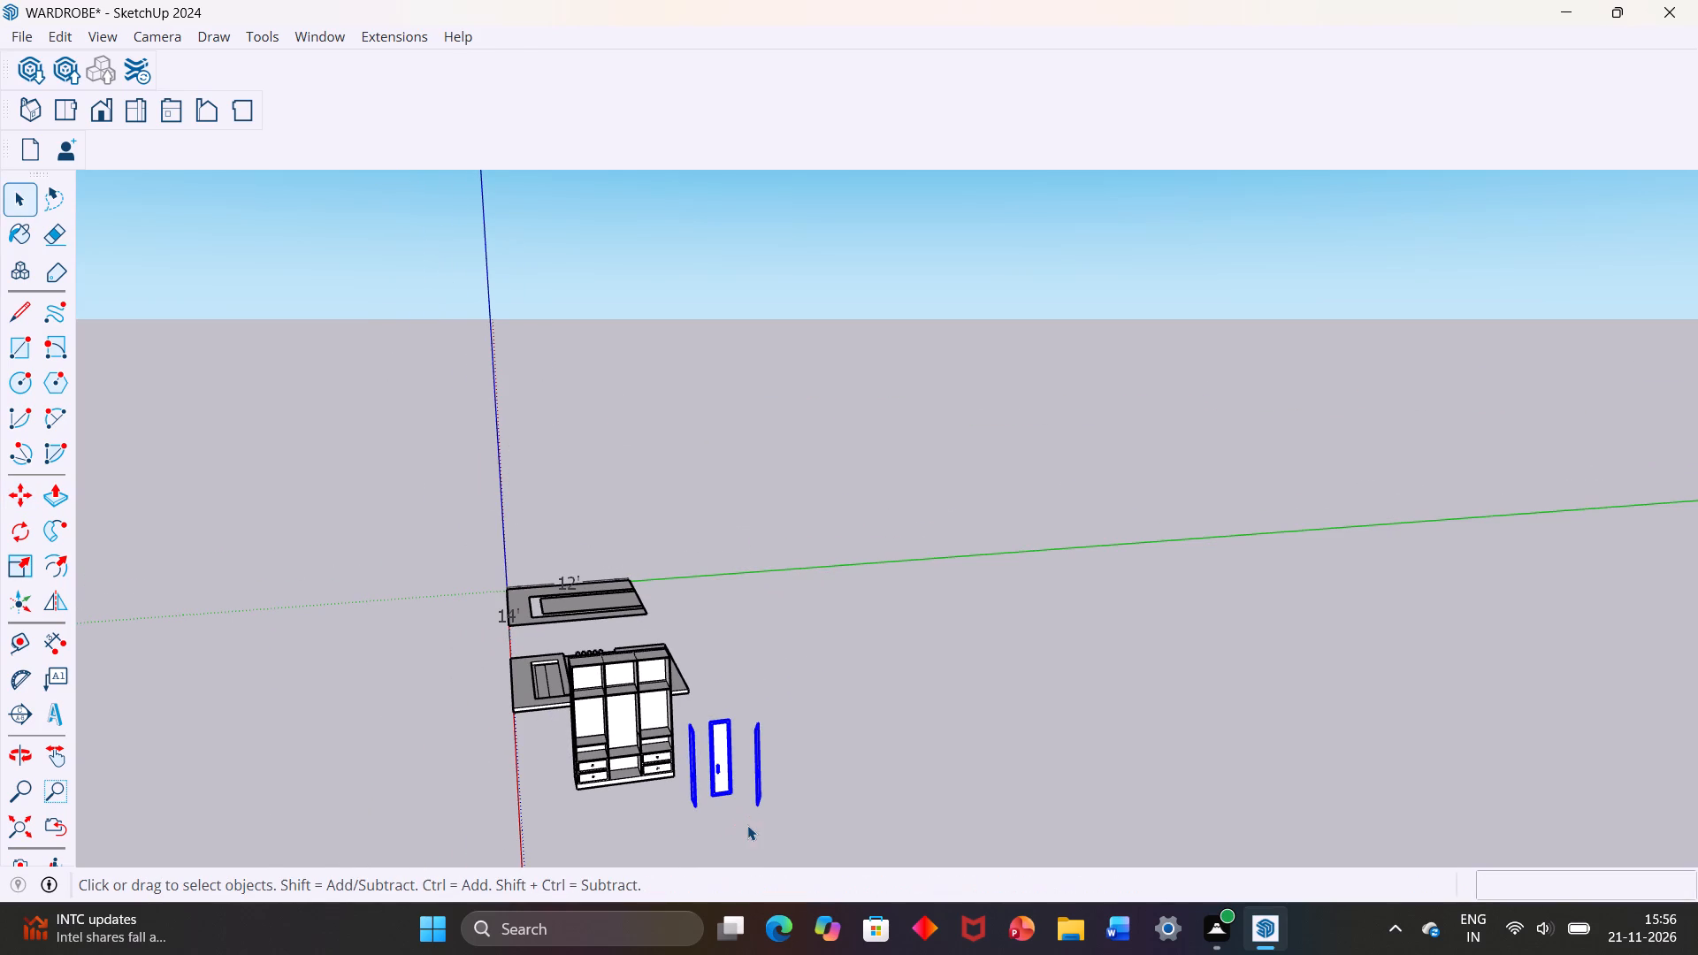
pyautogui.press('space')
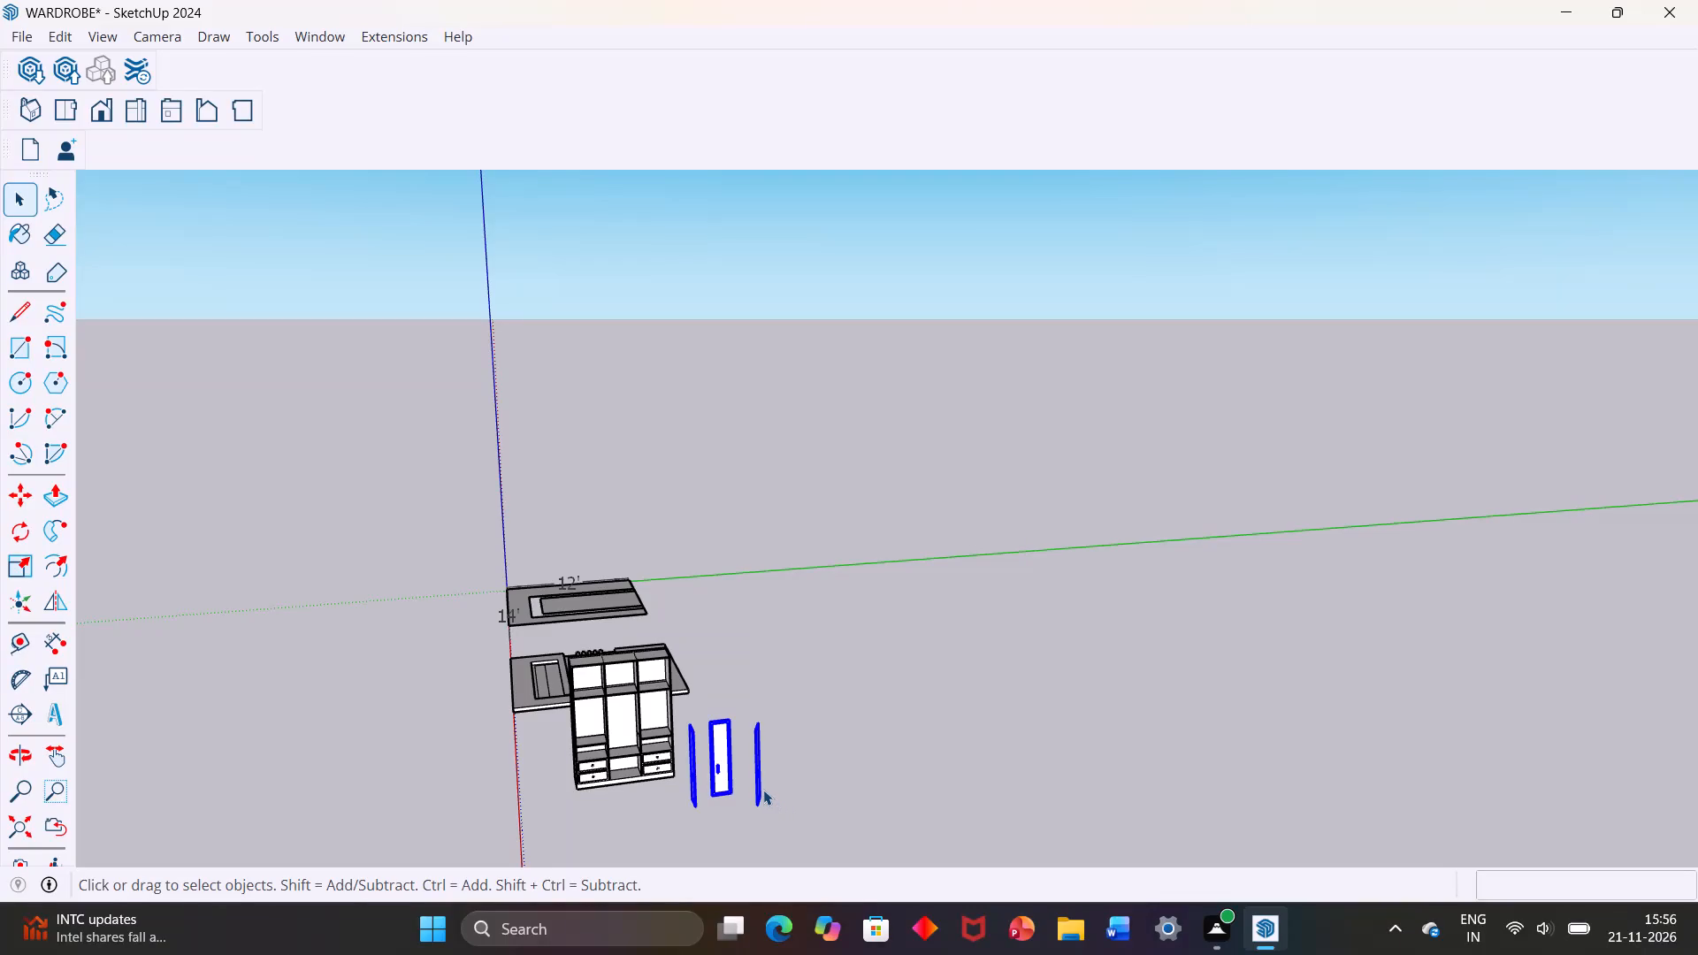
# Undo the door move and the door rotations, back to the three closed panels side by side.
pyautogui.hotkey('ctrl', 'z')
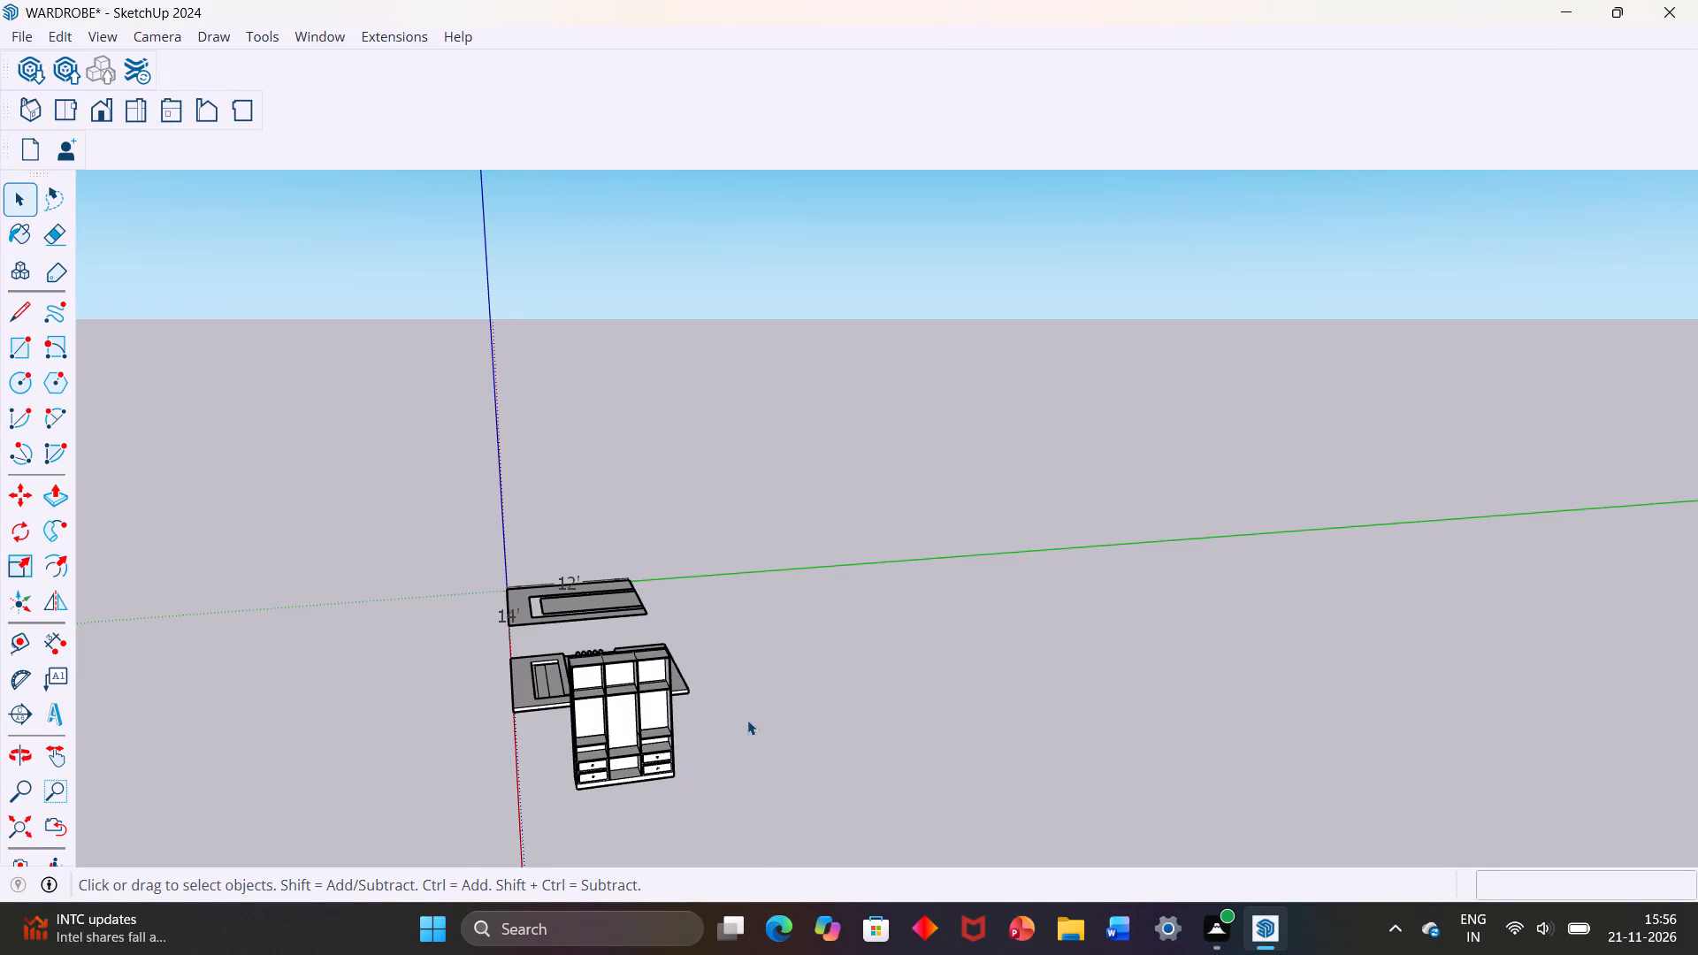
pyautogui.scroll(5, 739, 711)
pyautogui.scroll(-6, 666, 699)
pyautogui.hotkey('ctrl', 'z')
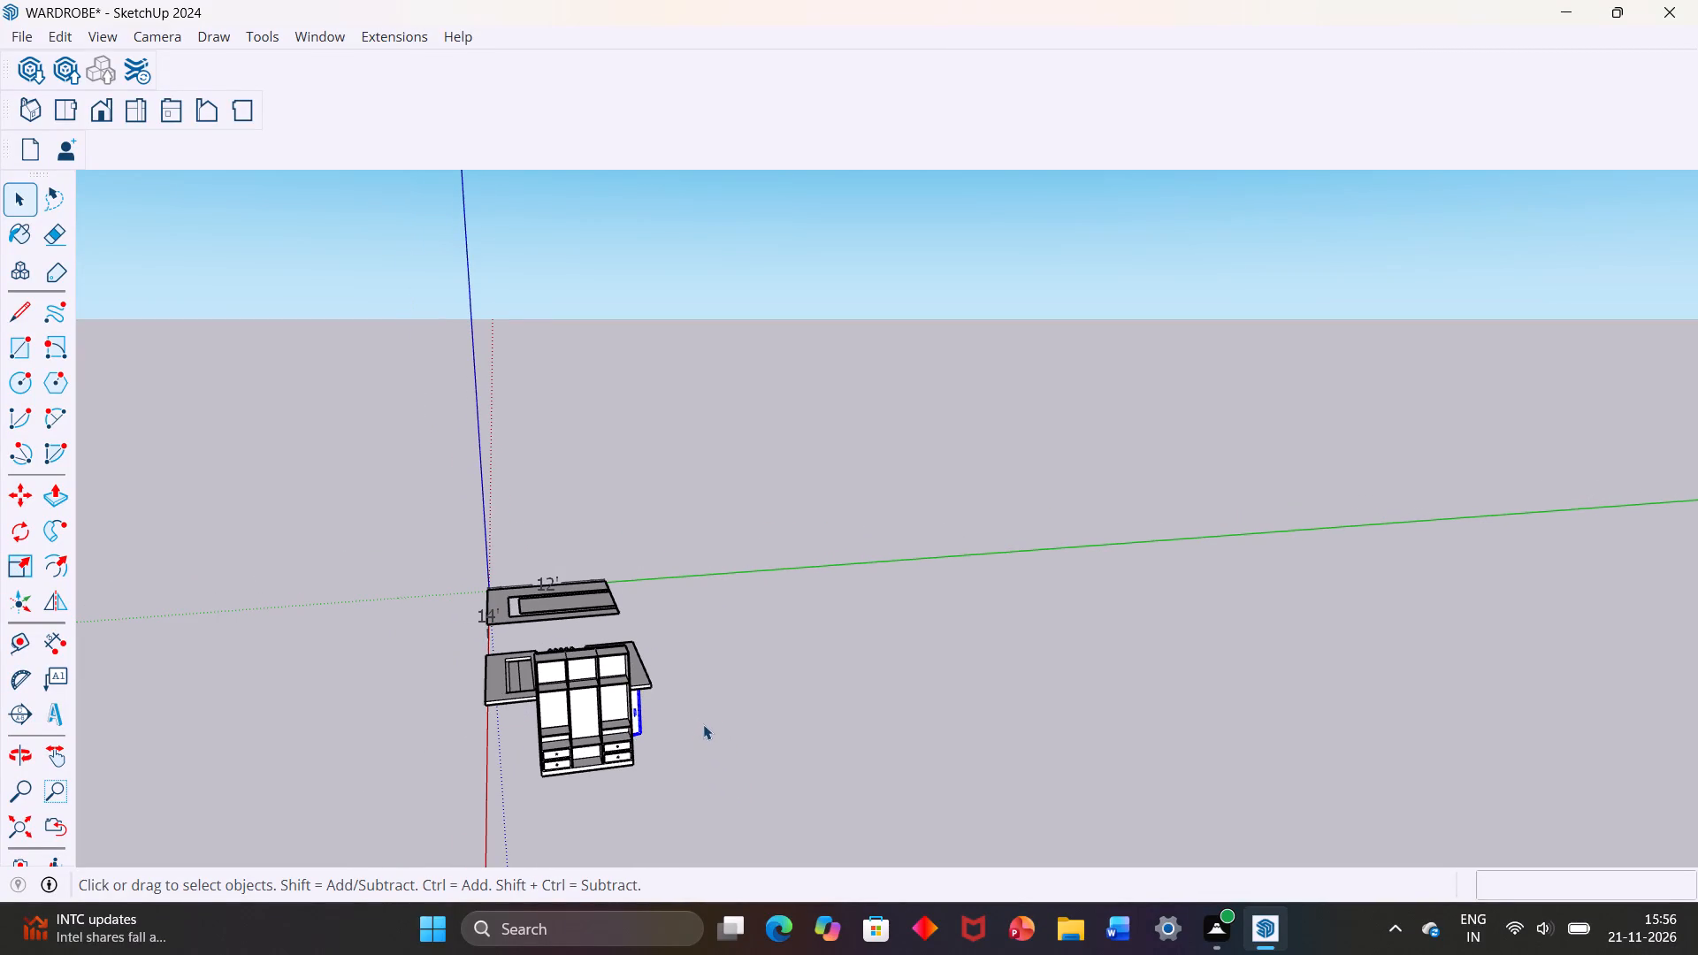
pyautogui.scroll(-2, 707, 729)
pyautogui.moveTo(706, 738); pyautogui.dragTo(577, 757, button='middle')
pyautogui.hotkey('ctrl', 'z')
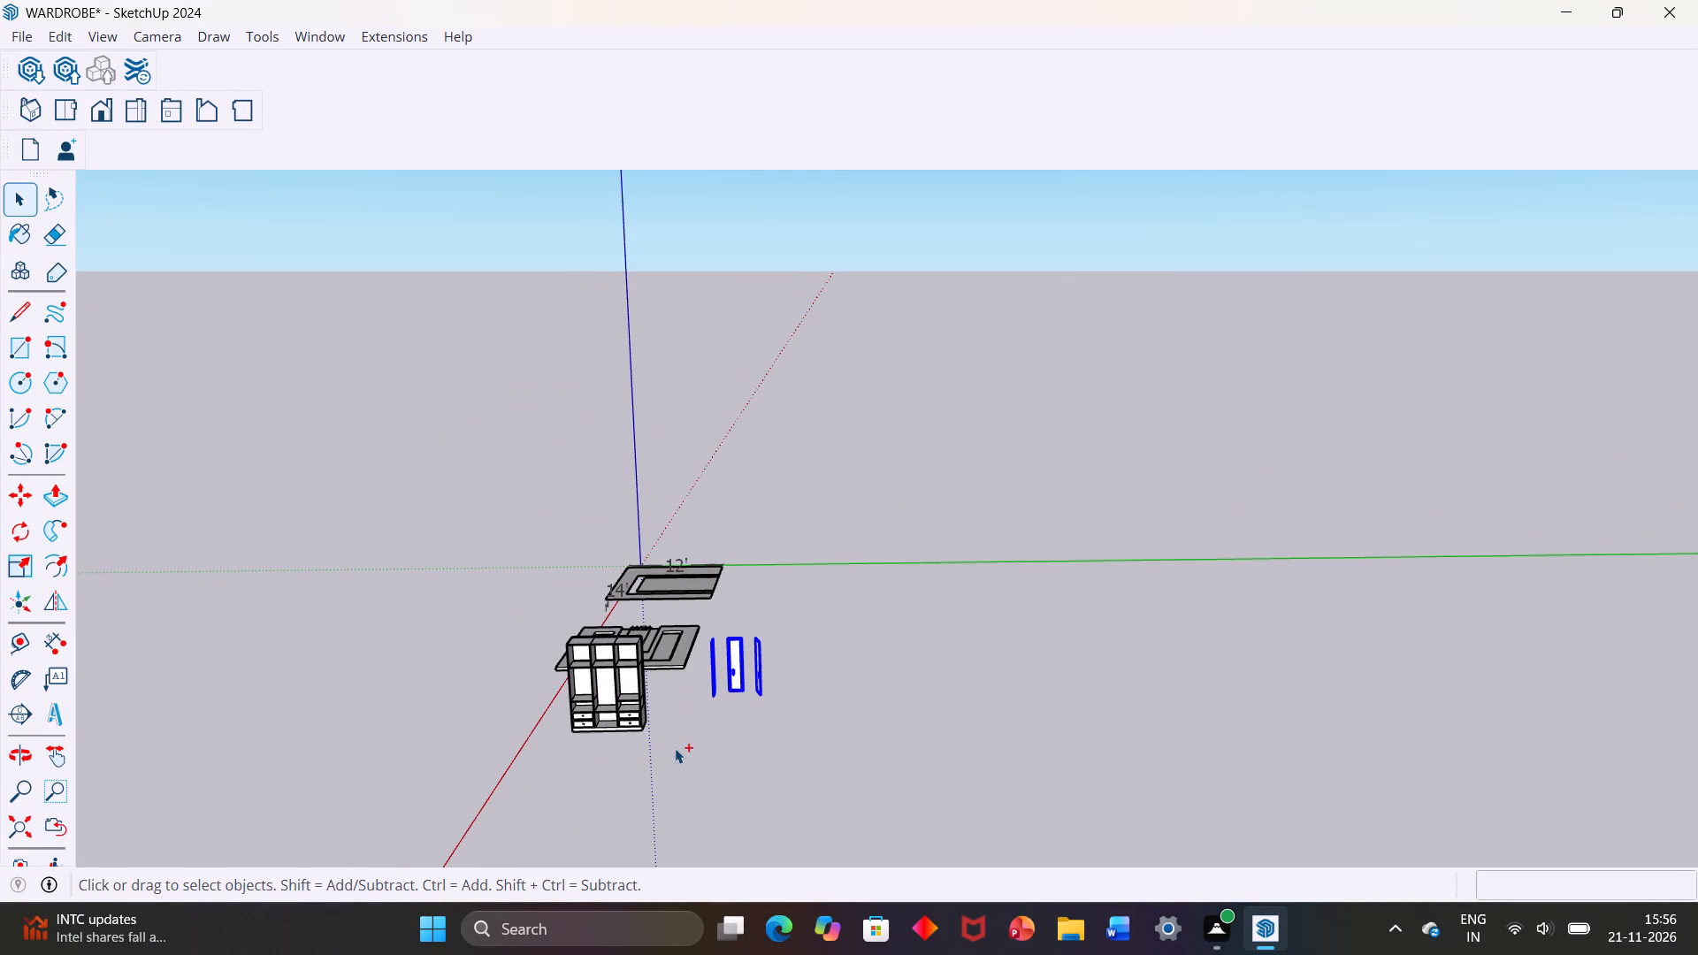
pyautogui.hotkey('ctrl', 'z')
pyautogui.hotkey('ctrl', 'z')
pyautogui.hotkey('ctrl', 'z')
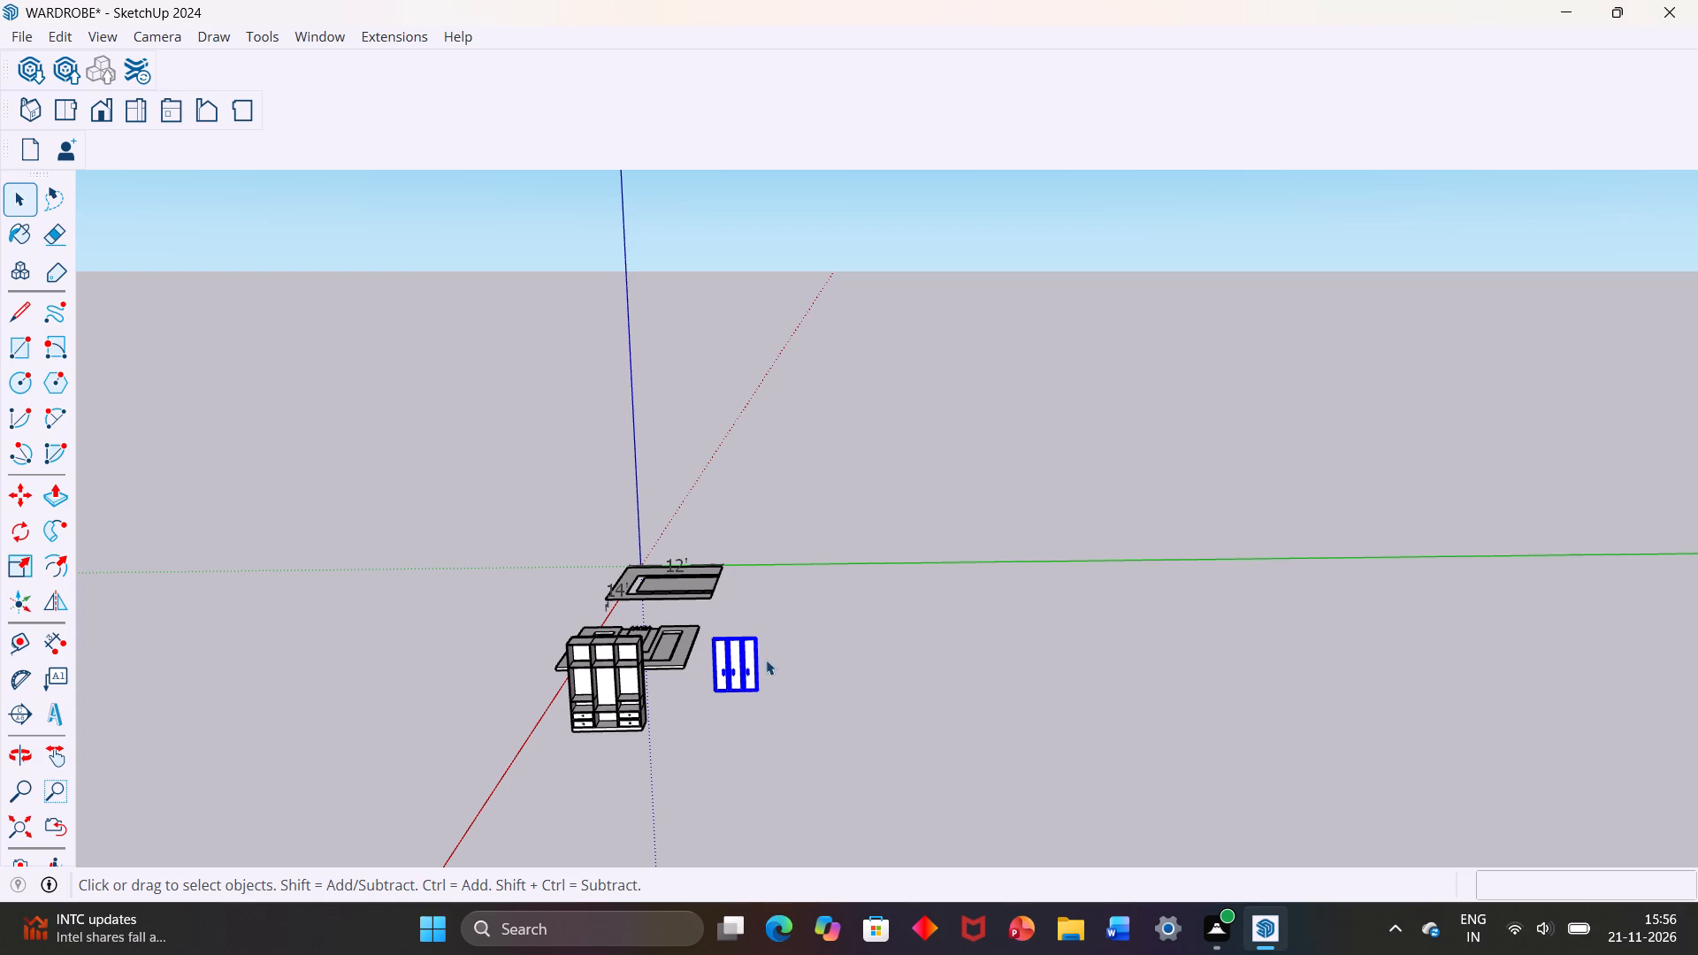
# Move the three closed doors about 58' 9 11/16" from their outer bottom corner onto the wardrobe's bottom front corner.
pyautogui.scroll(8, 740, 677)
pyautogui.press('m')
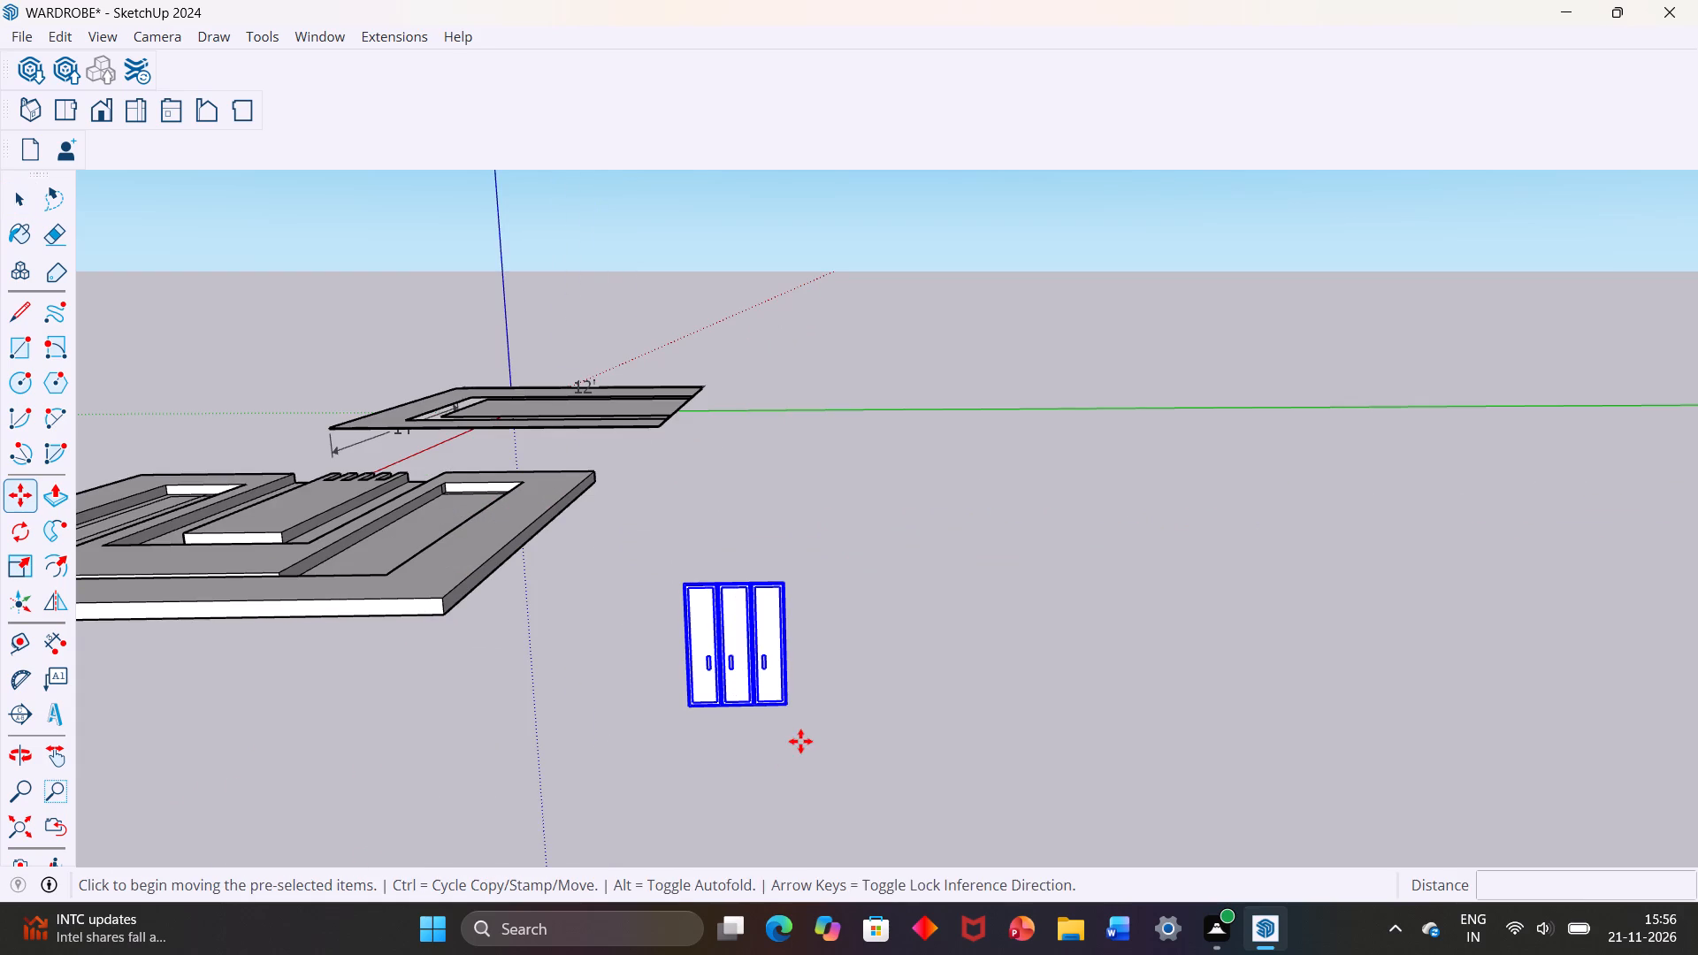
pyautogui.click(788, 705)
pyautogui.scroll(-5, 700, 708)
pyautogui.scroll(-3, 523, 788)
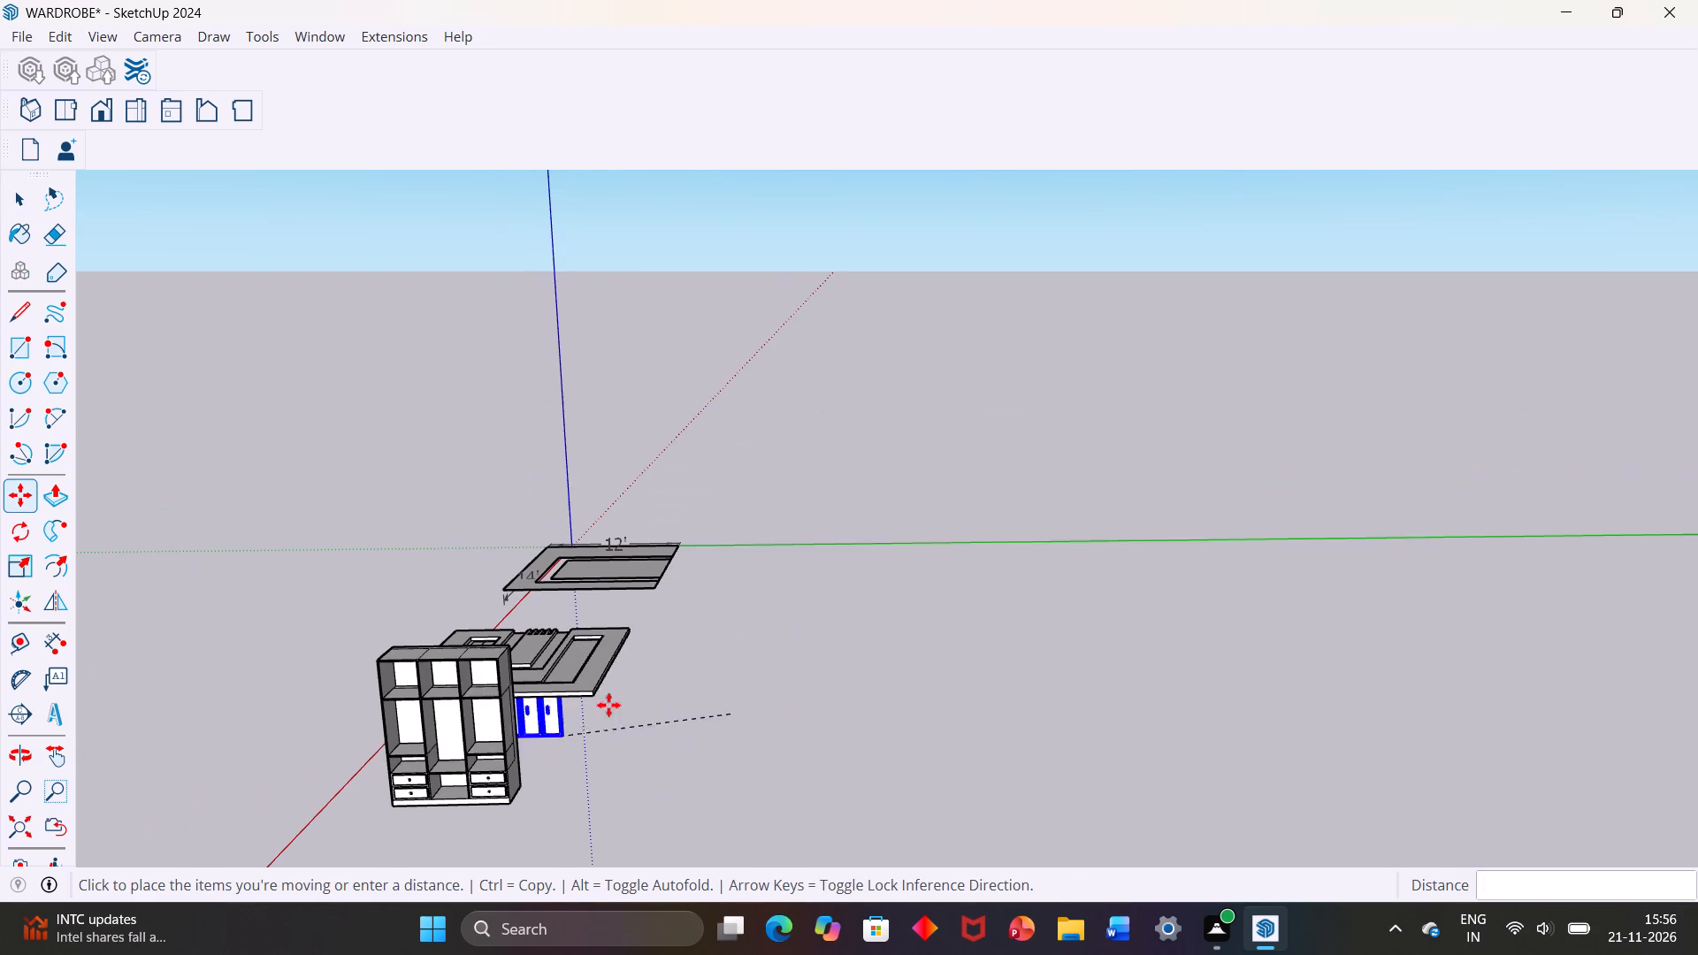
pyautogui.scroll(6, 484, 806)
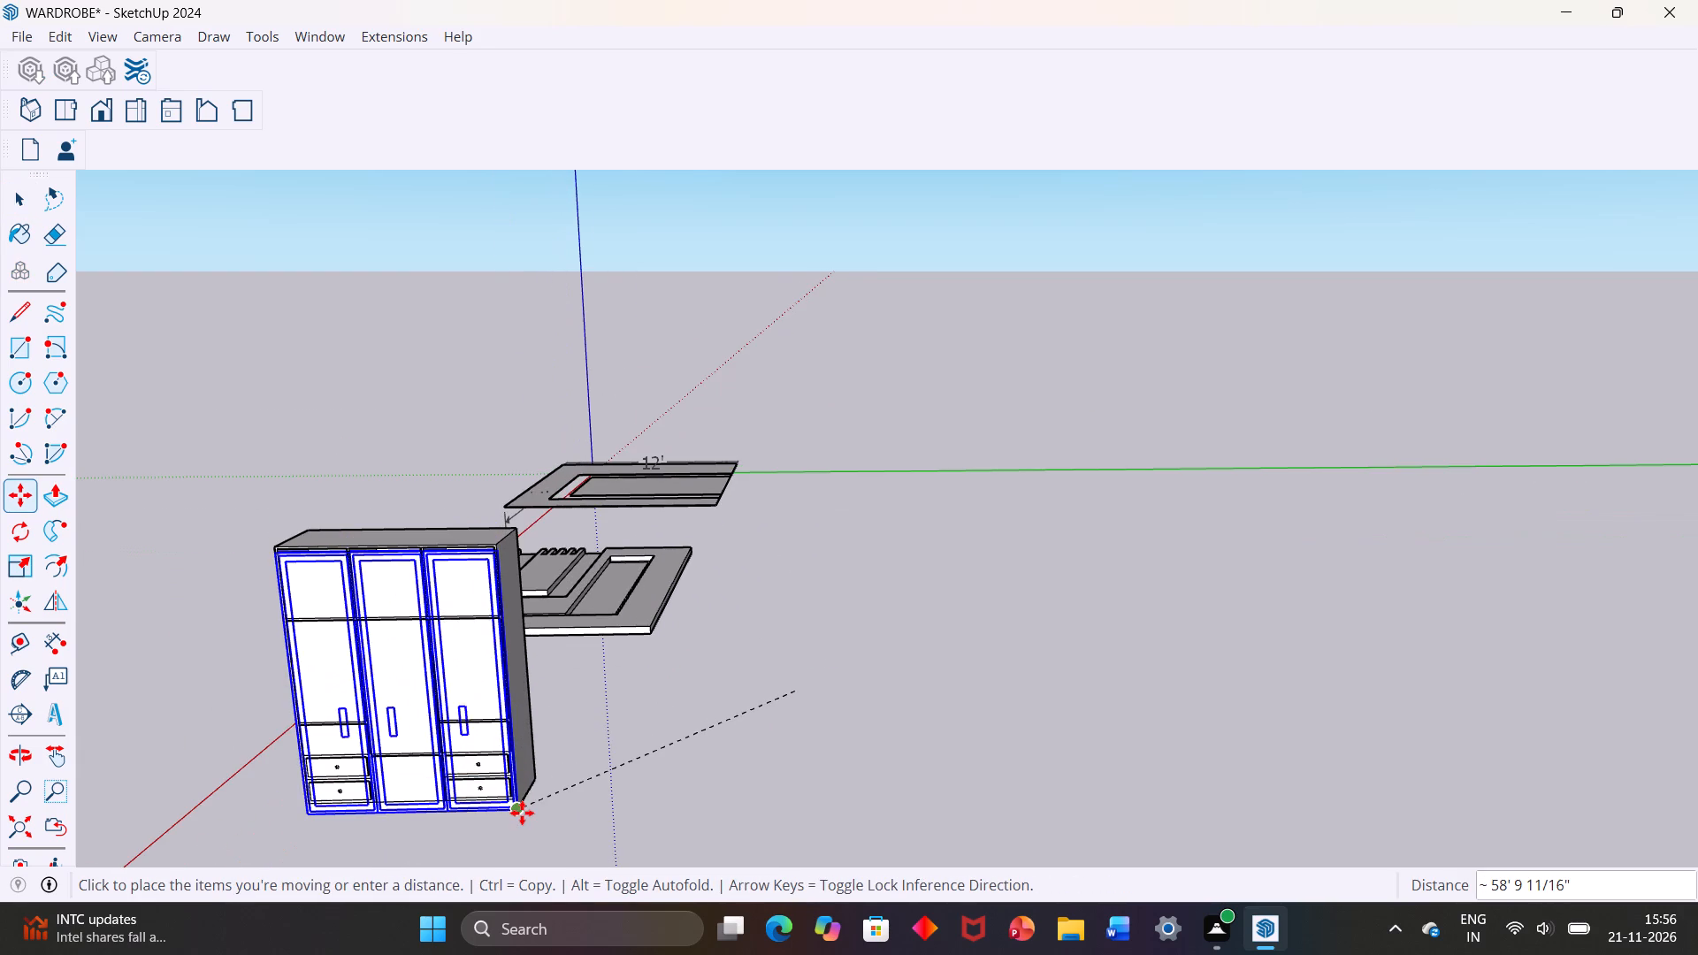
pyautogui.scroll(3, 520, 814)
pyautogui.moveTo(526, 804); pyautogui.dragTo(511, 807, button='middle')
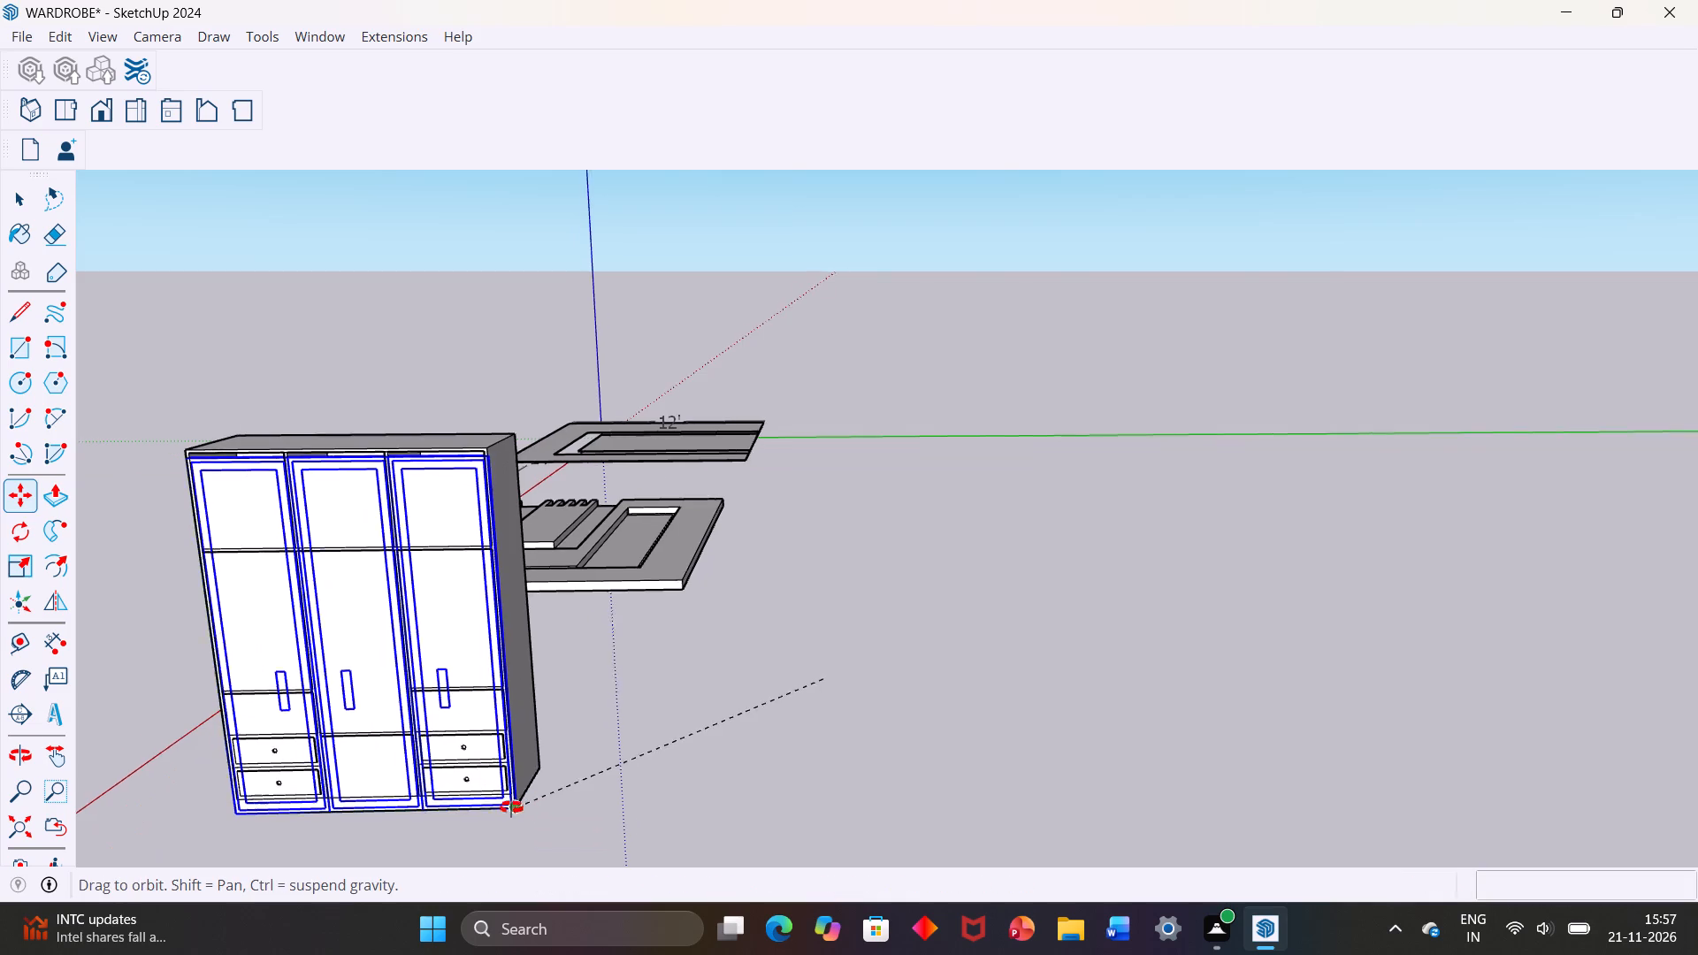
pyautogui.moveTo(511, 807); pyautogui.dragTo(204, 770, button='middle')
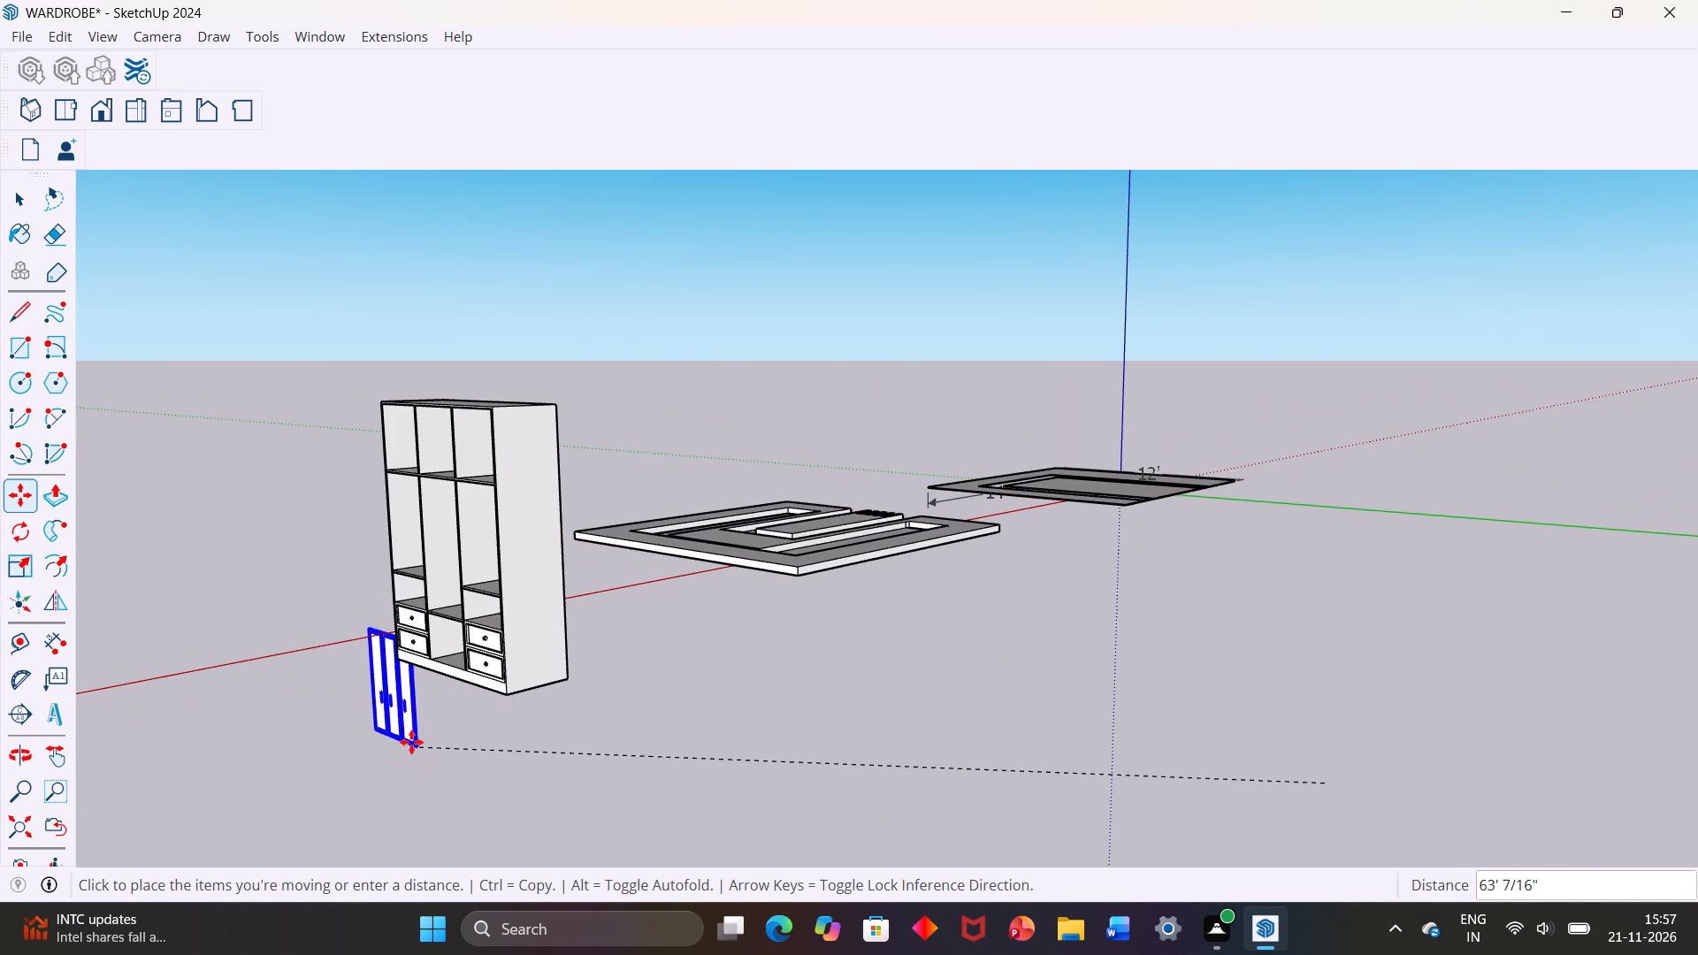
pyautogui.click(507, 696)
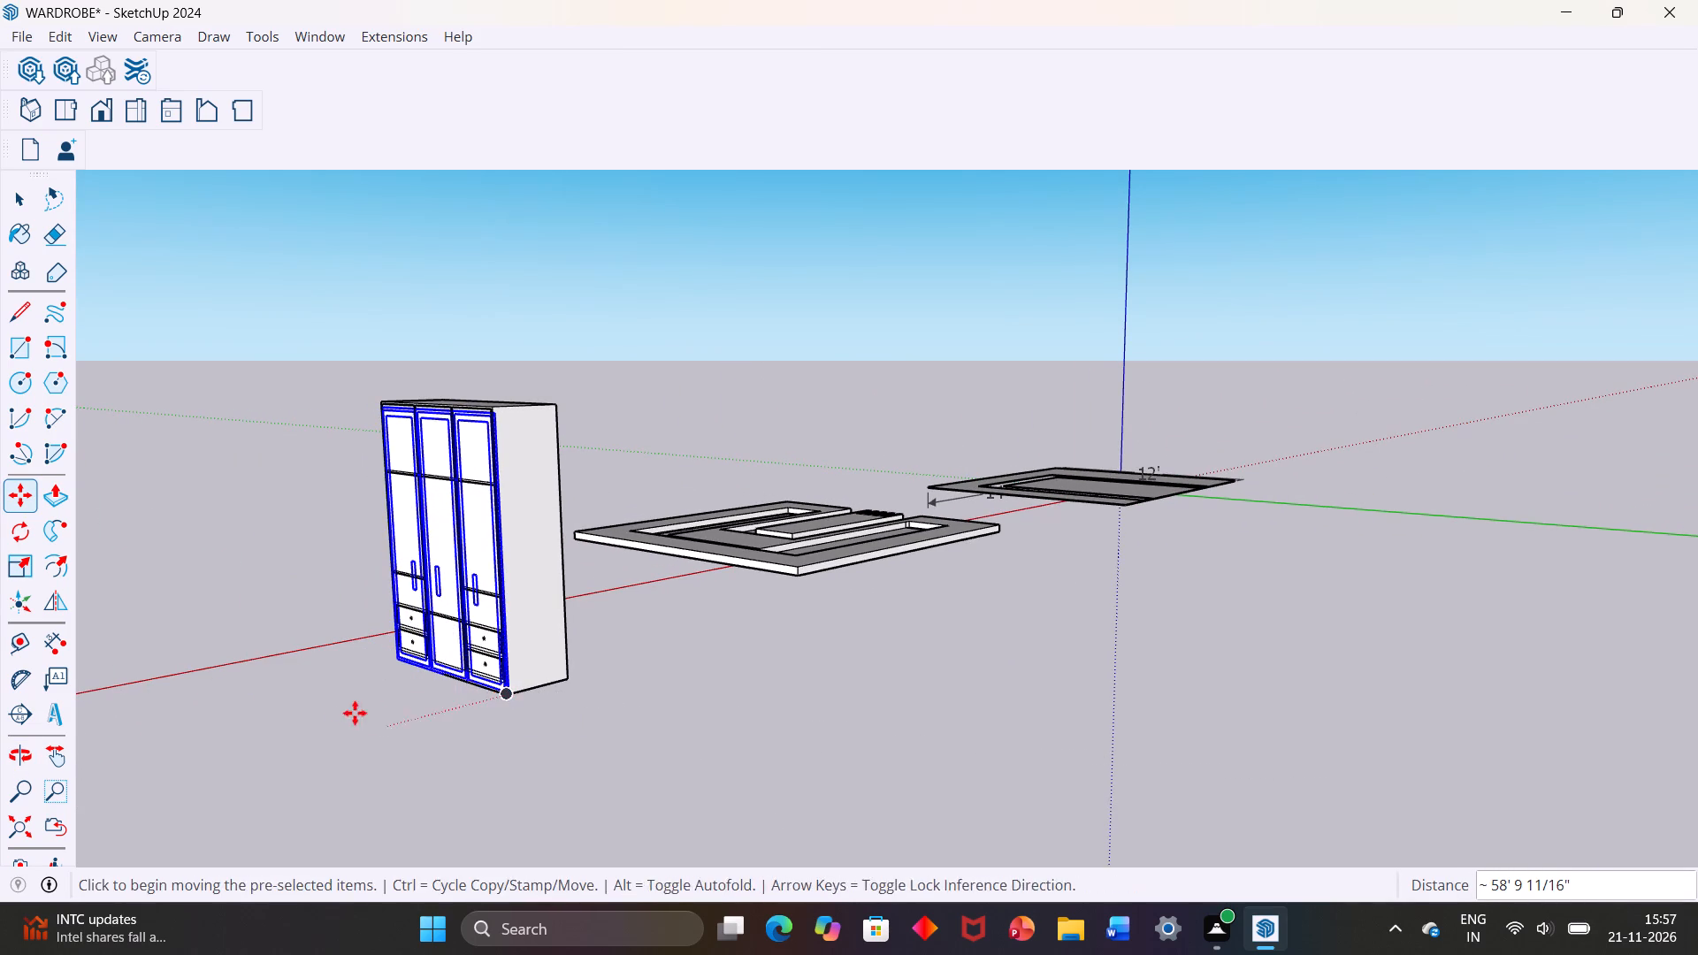
# Move the three doors up 2" from their top corner to the endpoint at the wardrobe's top front corner.
pyautogui.moveTo(376, 699); pyautogui.dragTo(925, 721, button='middle')
pyautogui.scroll(-1, 382, 699)
pyautogui.moveTo(798, 622); pyautogui.dragTo(1095, 621, button='middle')
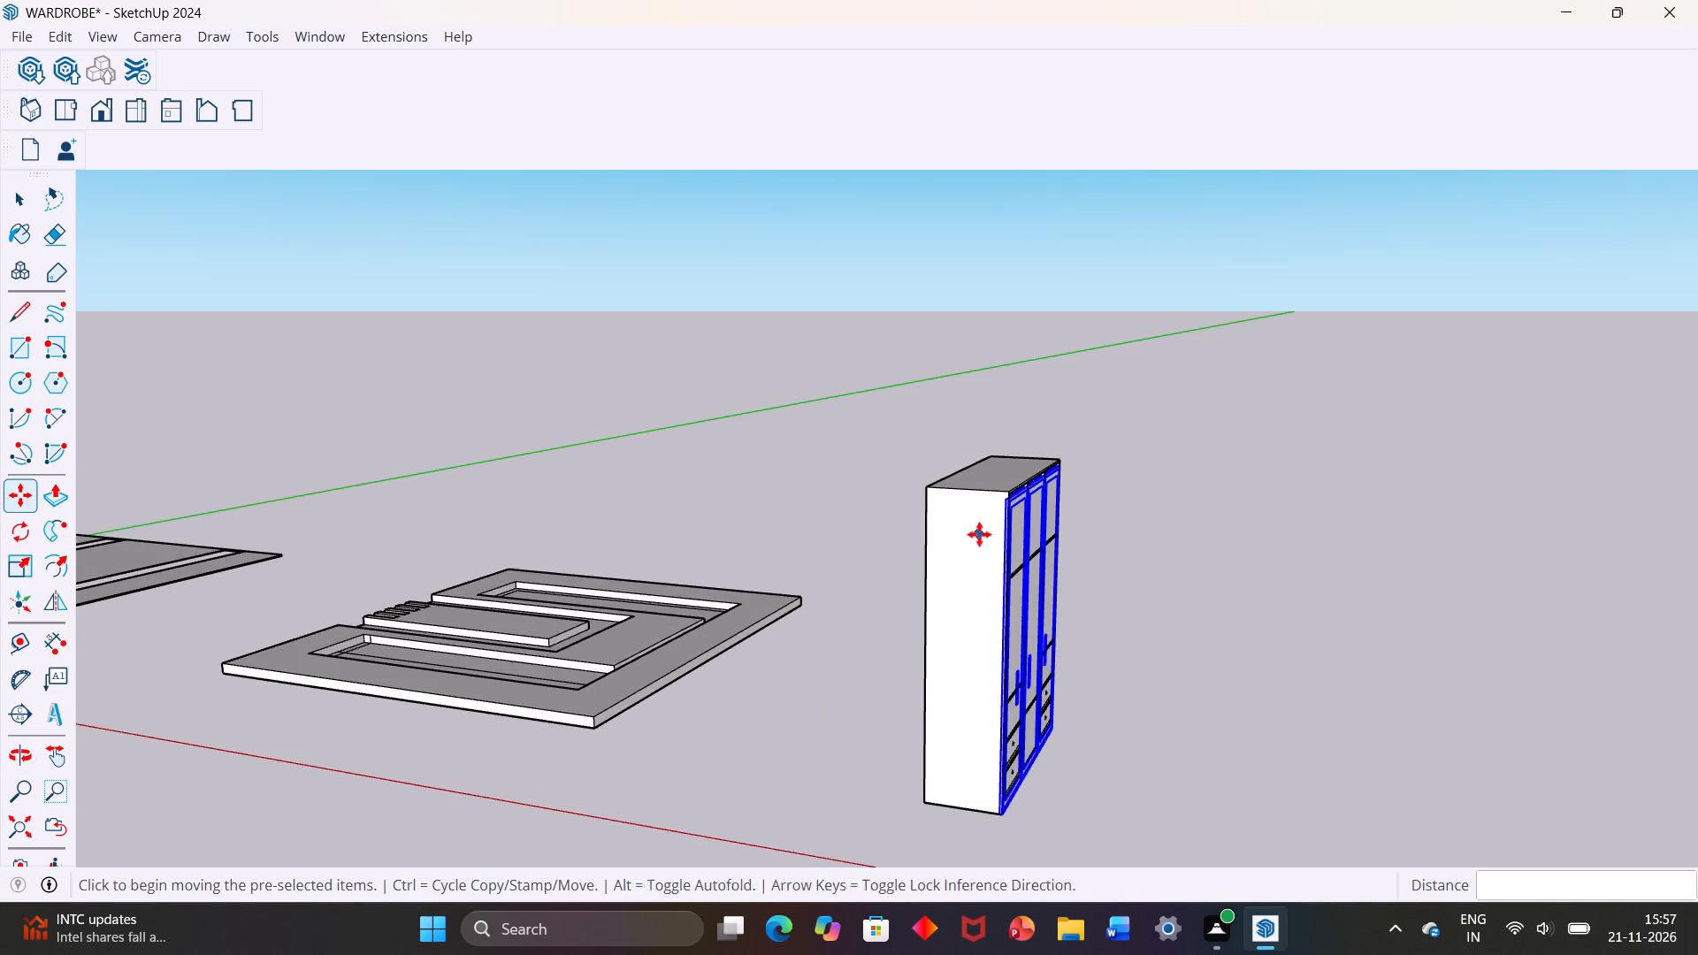
pyautogui.scroll(7, 990, 531)
pyautogui.moveTo(1019, 488); pyautogui.dragTo(1022, 698, button='middle')
pyautogui.scroll(-1, 1019, 488)
pyautogui.scroll(4, 1015, 693)
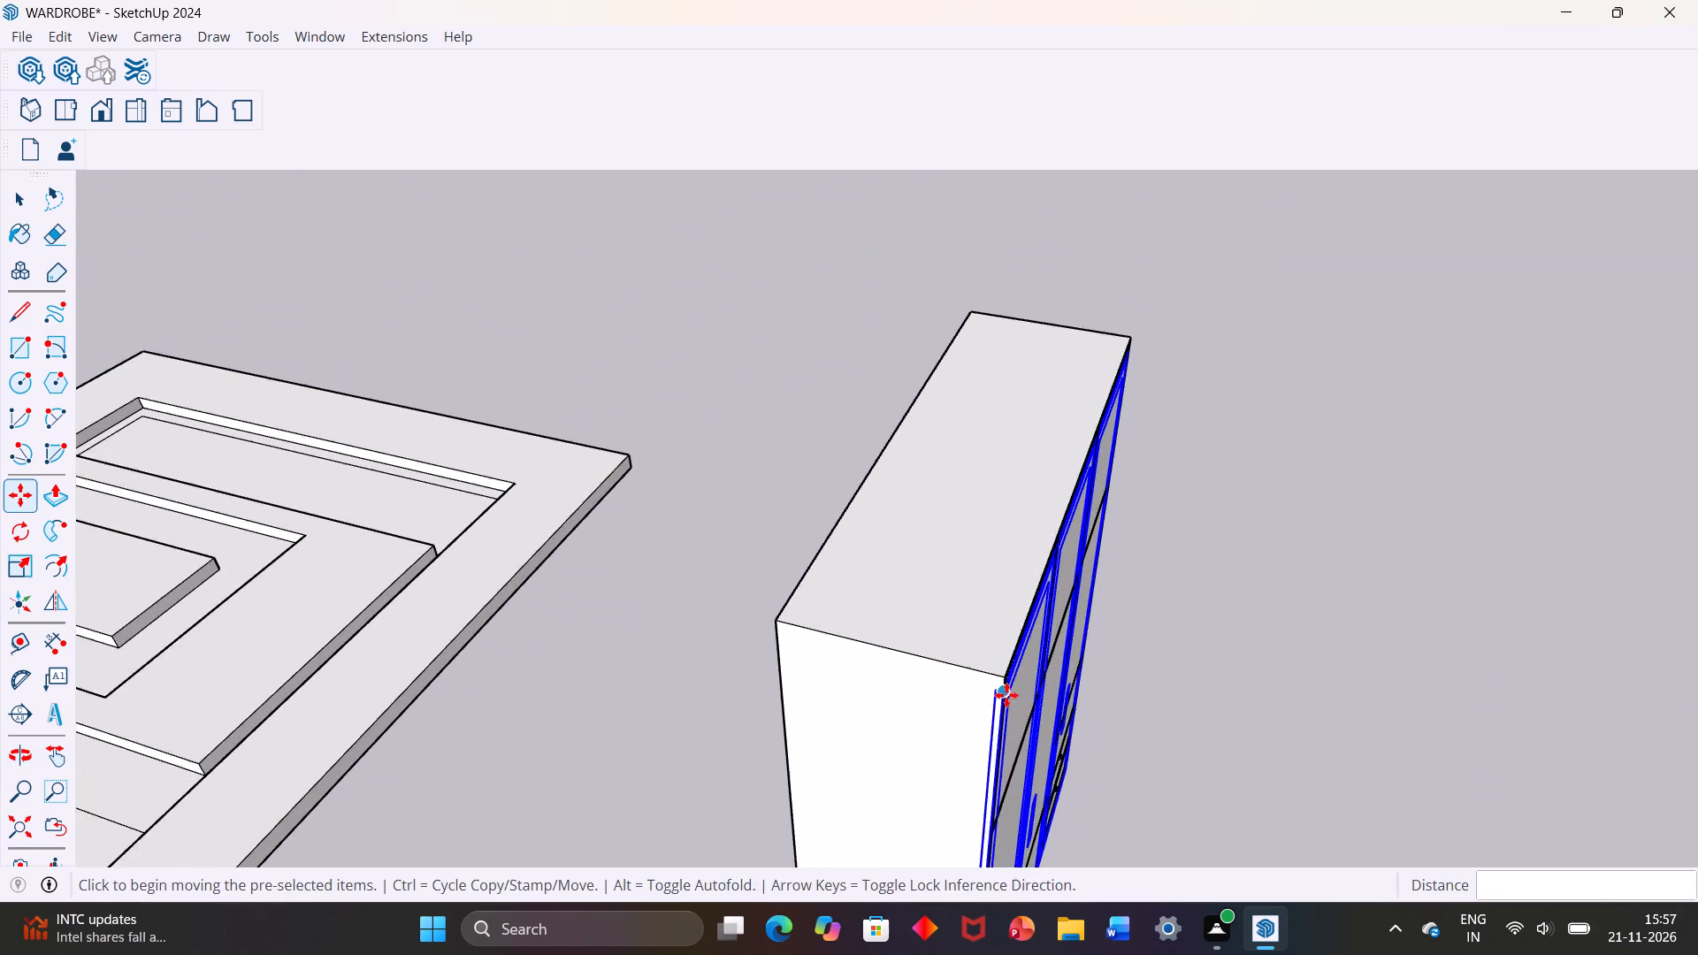
pyautogui.scroll(5, 971, 714)
pyautogui.moveTo(1023, 676); pyautogui.dragTo(532, 596, button='middle')
pyautogui.scroll(1, 1003, 676)
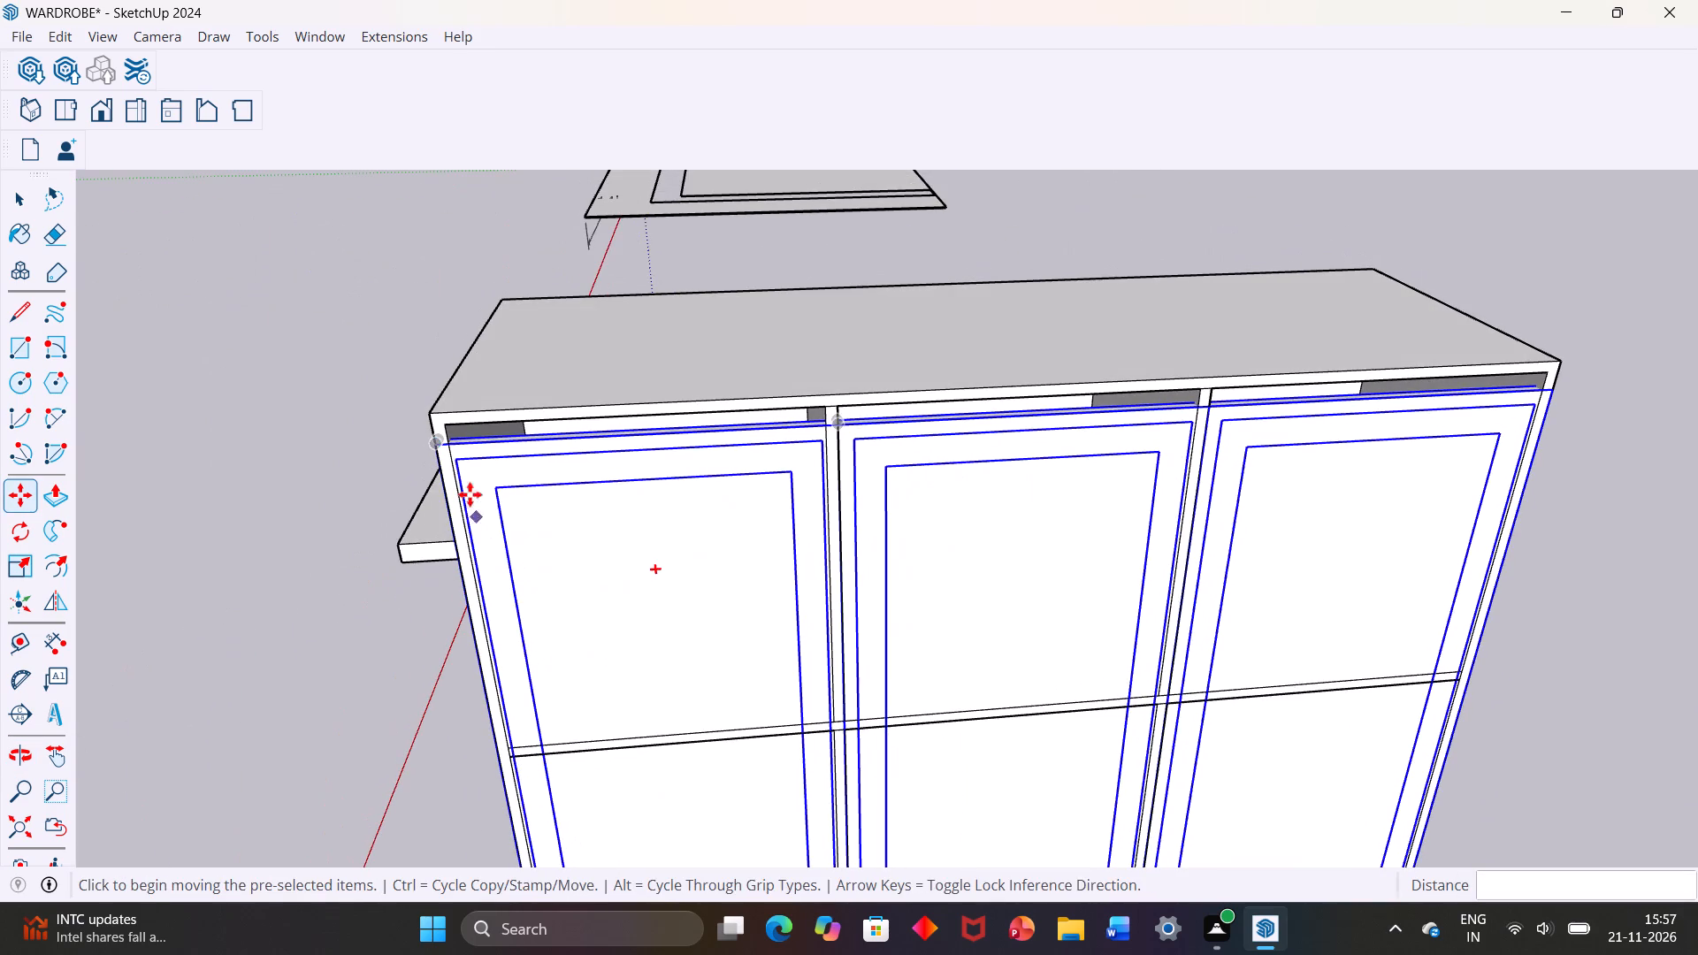
pyautogui.click(433, 443)
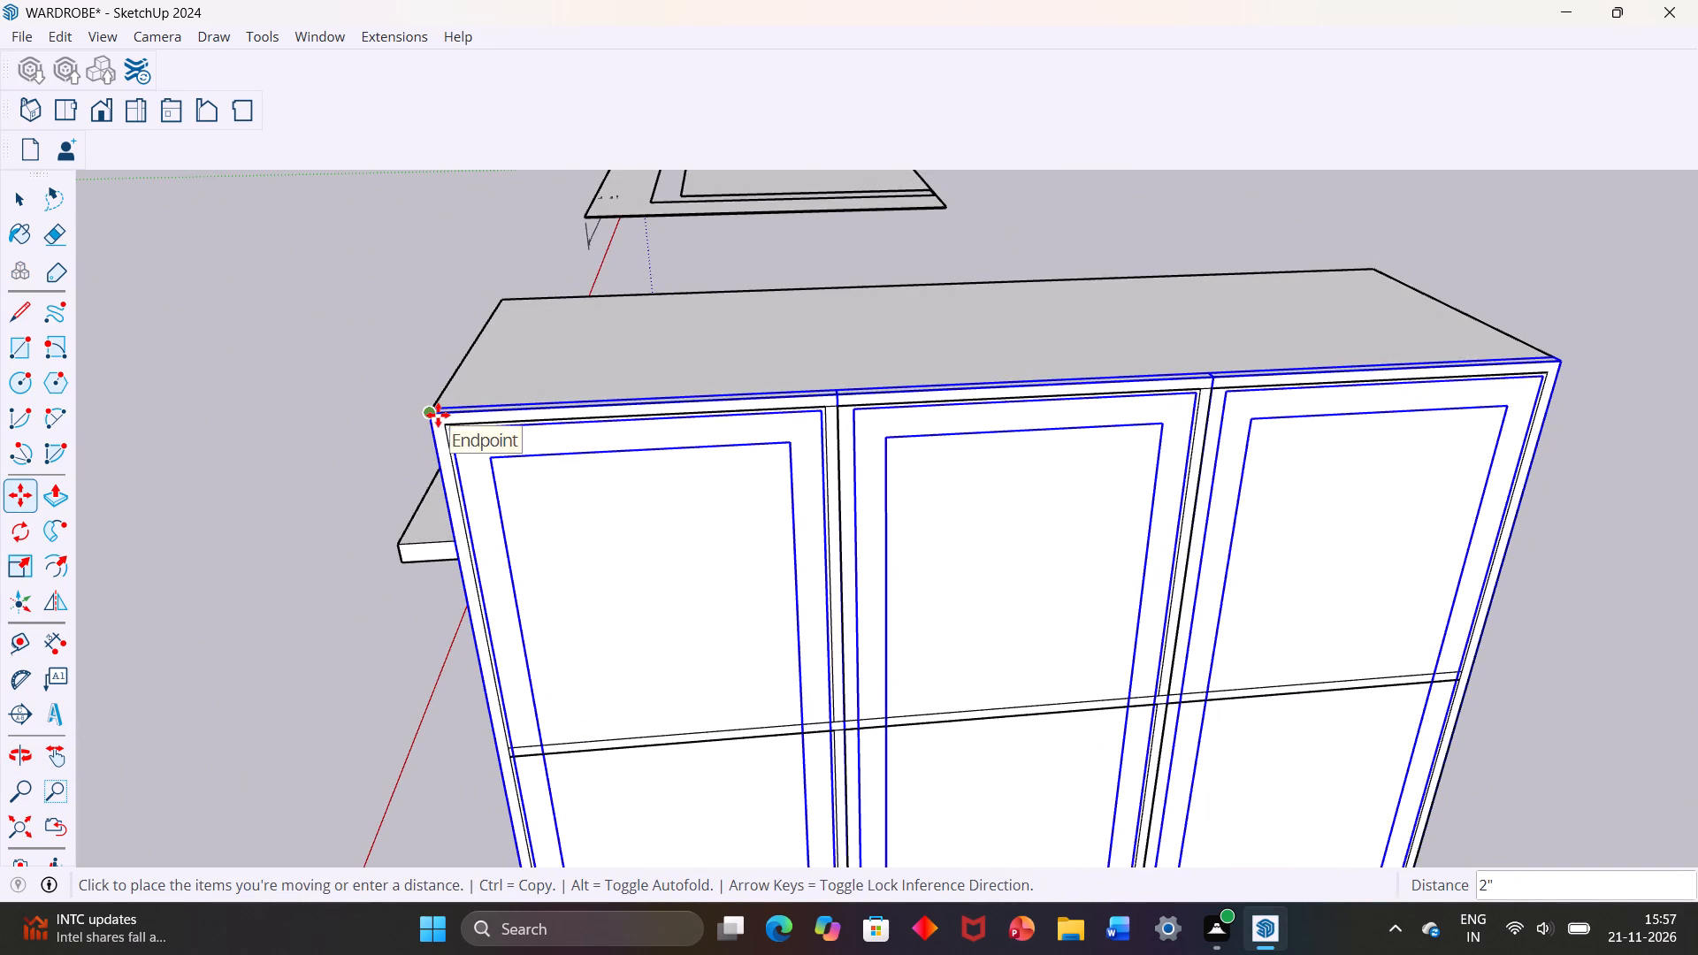
pyautogui.click(438, 415)
# Examine how the moved doors sit against the carcass side and bottom front edge, and clear the door selection.
pyautogui.scroll(-11, 440, 556)
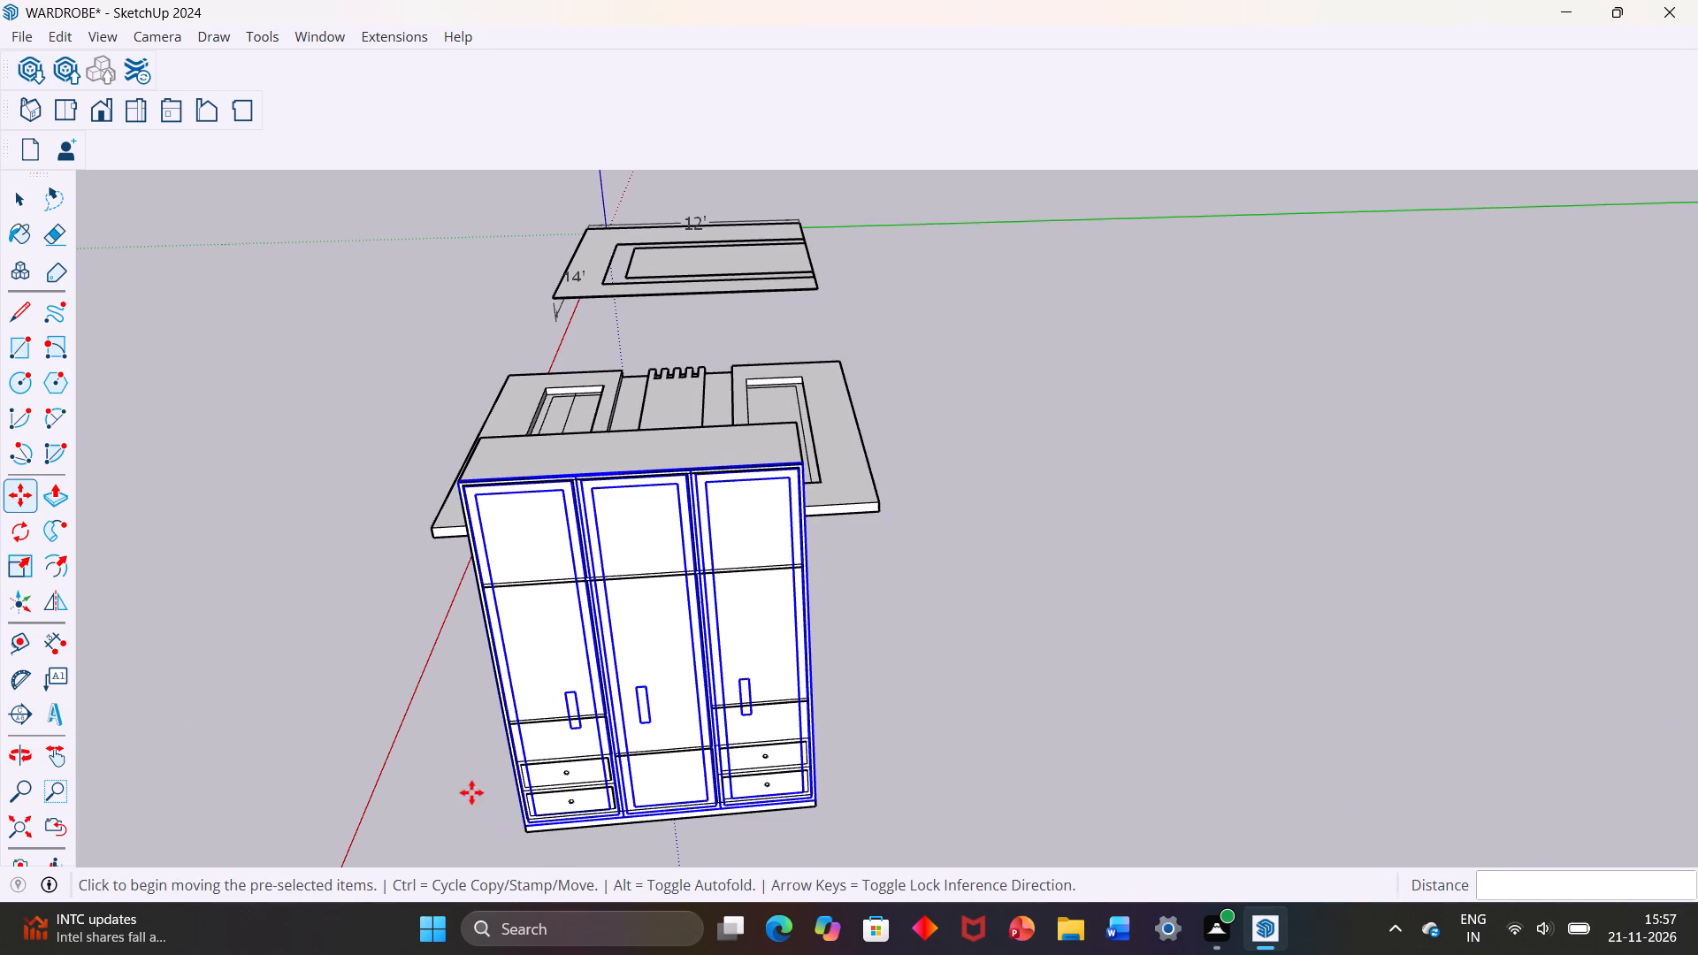
pyautogui.moveTo(471, 792); pyautogui.dragTo(1013, 680, button='middle')
pyautogui.scroll(8, 1126, 826)
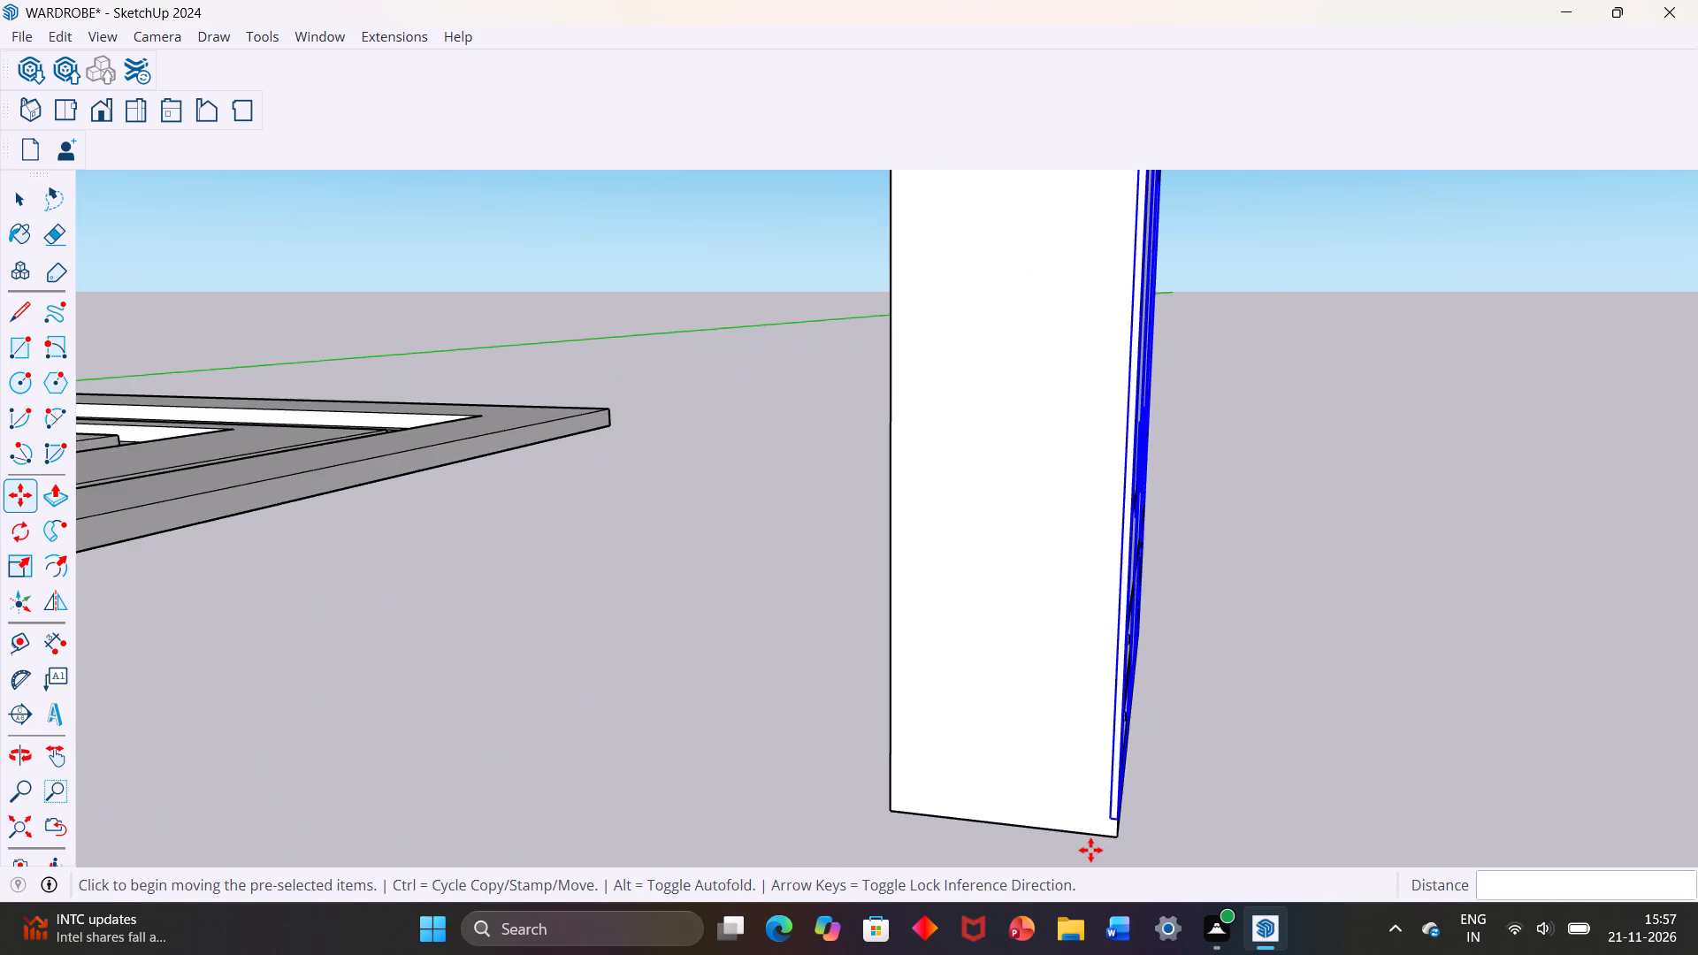
pyautogui.scroll(3, 1090, 850)
pyautogui.moveTo(1138, 814); pyautogui.dragTo(546, 638, button='middle')
pyautogui.scroll(1, 546, 638)
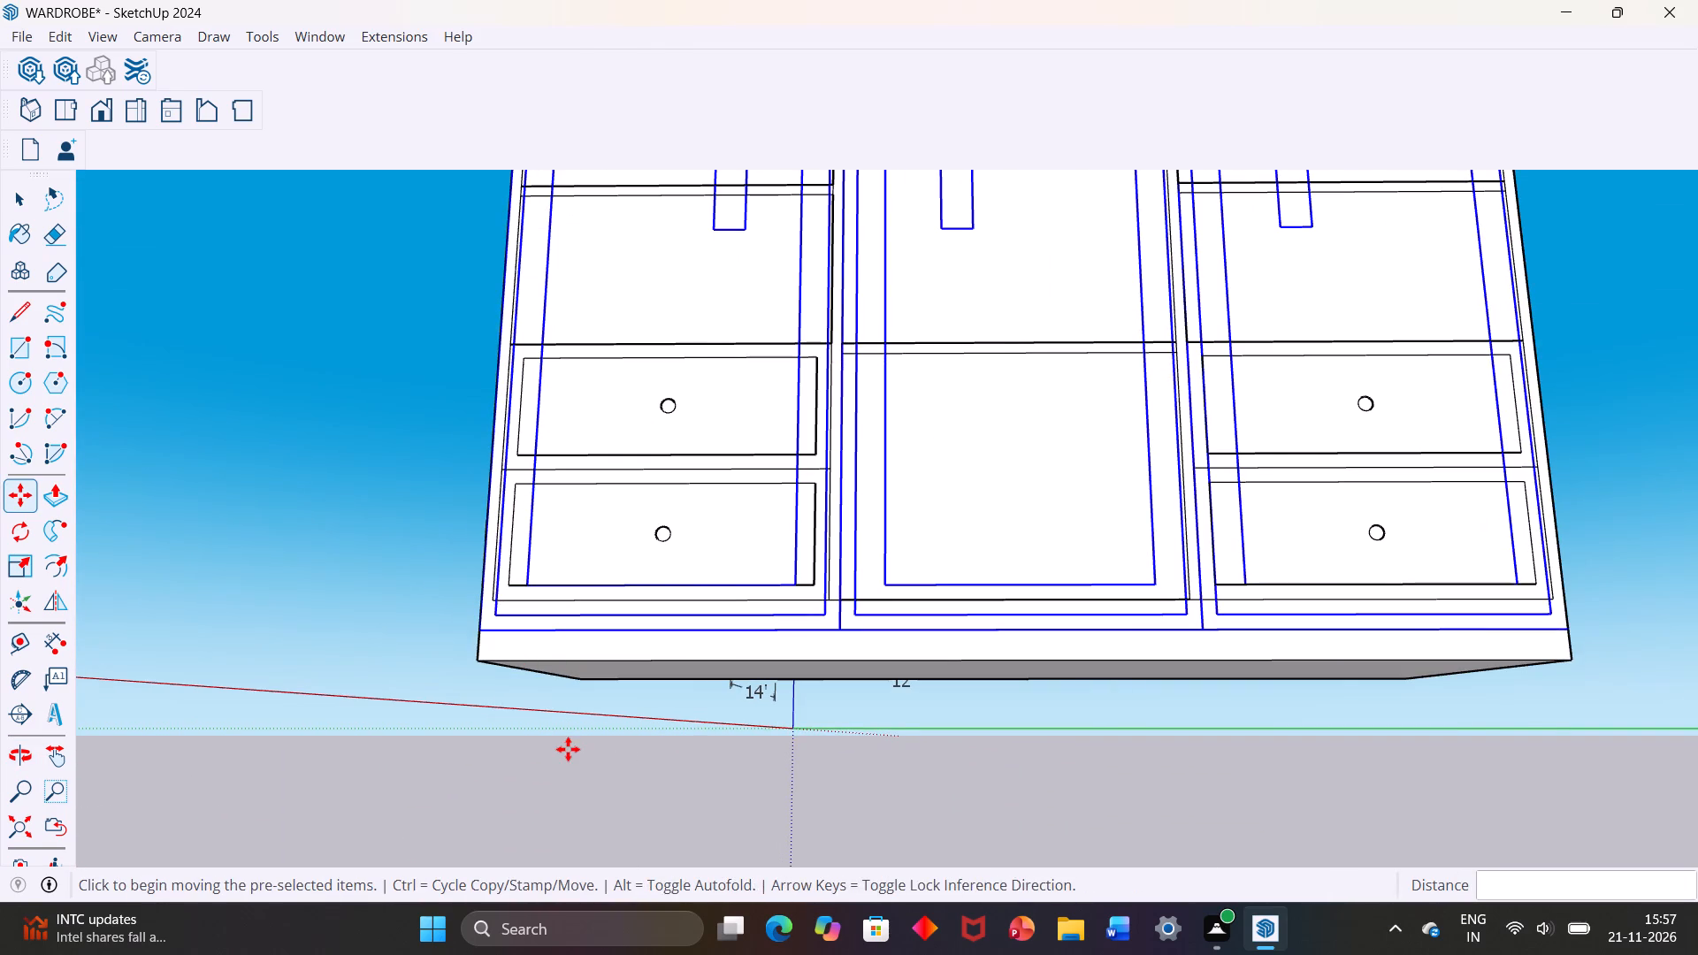
pyautogui.press('space')
pyautogui.click(562, 754)
# Inspect the closed doors on the wardrobe from the front and side, checking their alignment with the drawers, shelves and carcass edges.
pyautogui.scroll(-12, 562, 758)
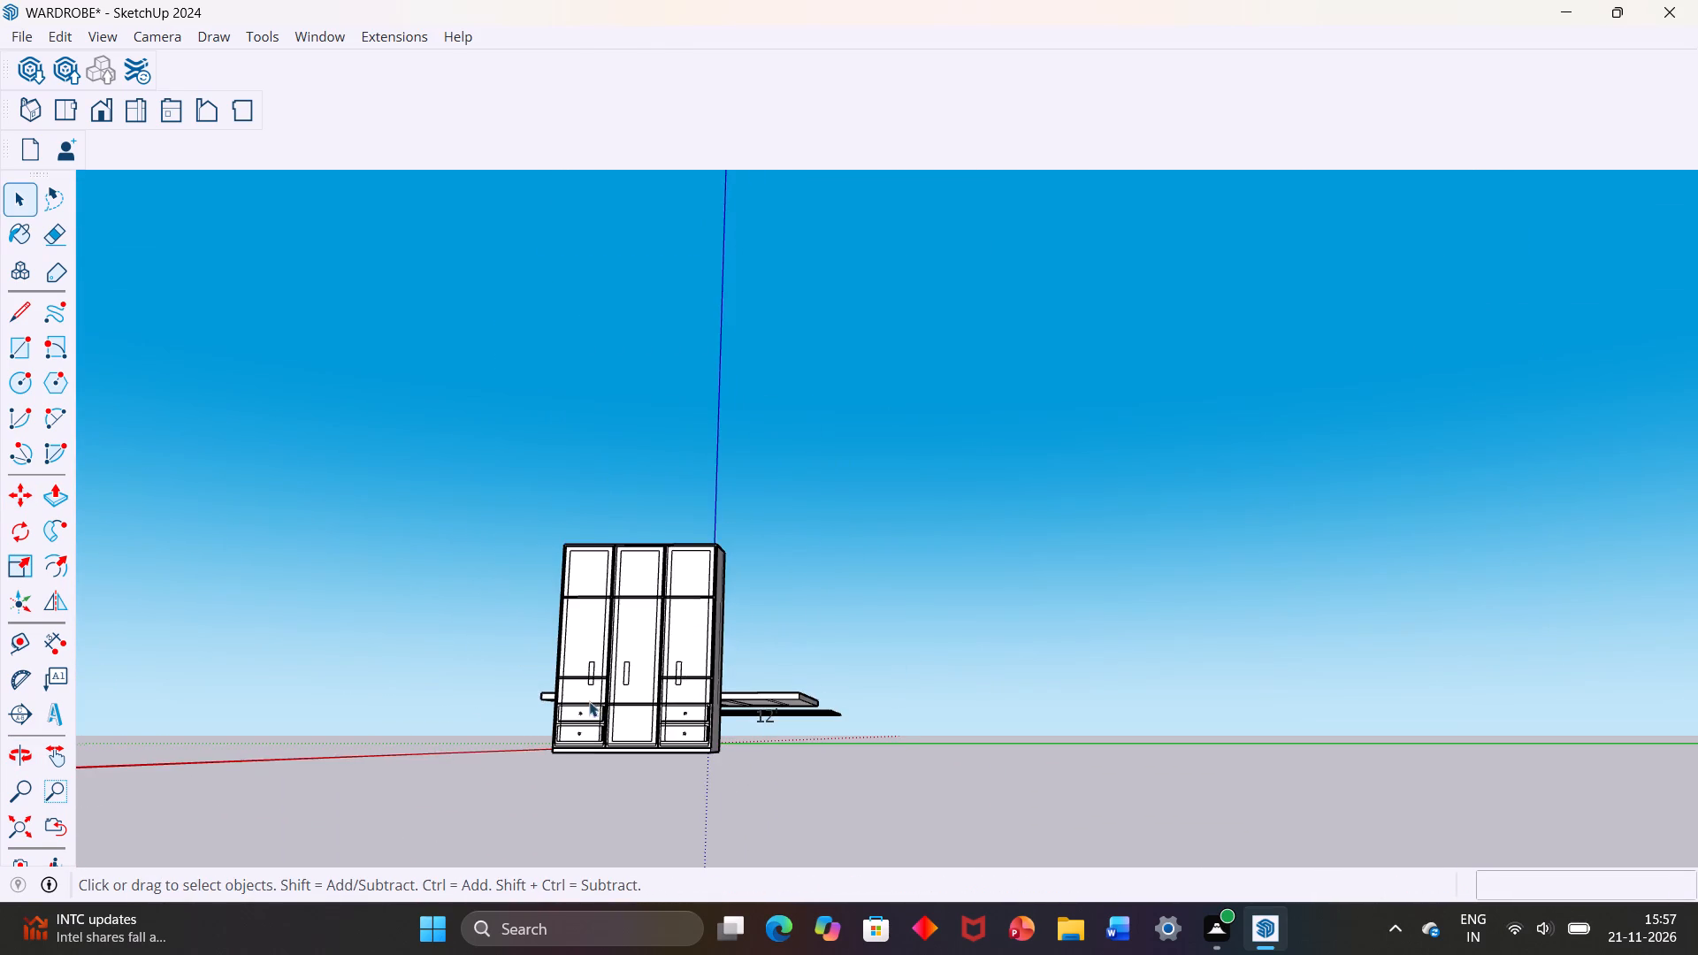
pyautogui.scroll(17, 589, 701)
pyautogui.scroll(-1, 497, 767)
pyautogui.scroll(9, 481, 783)
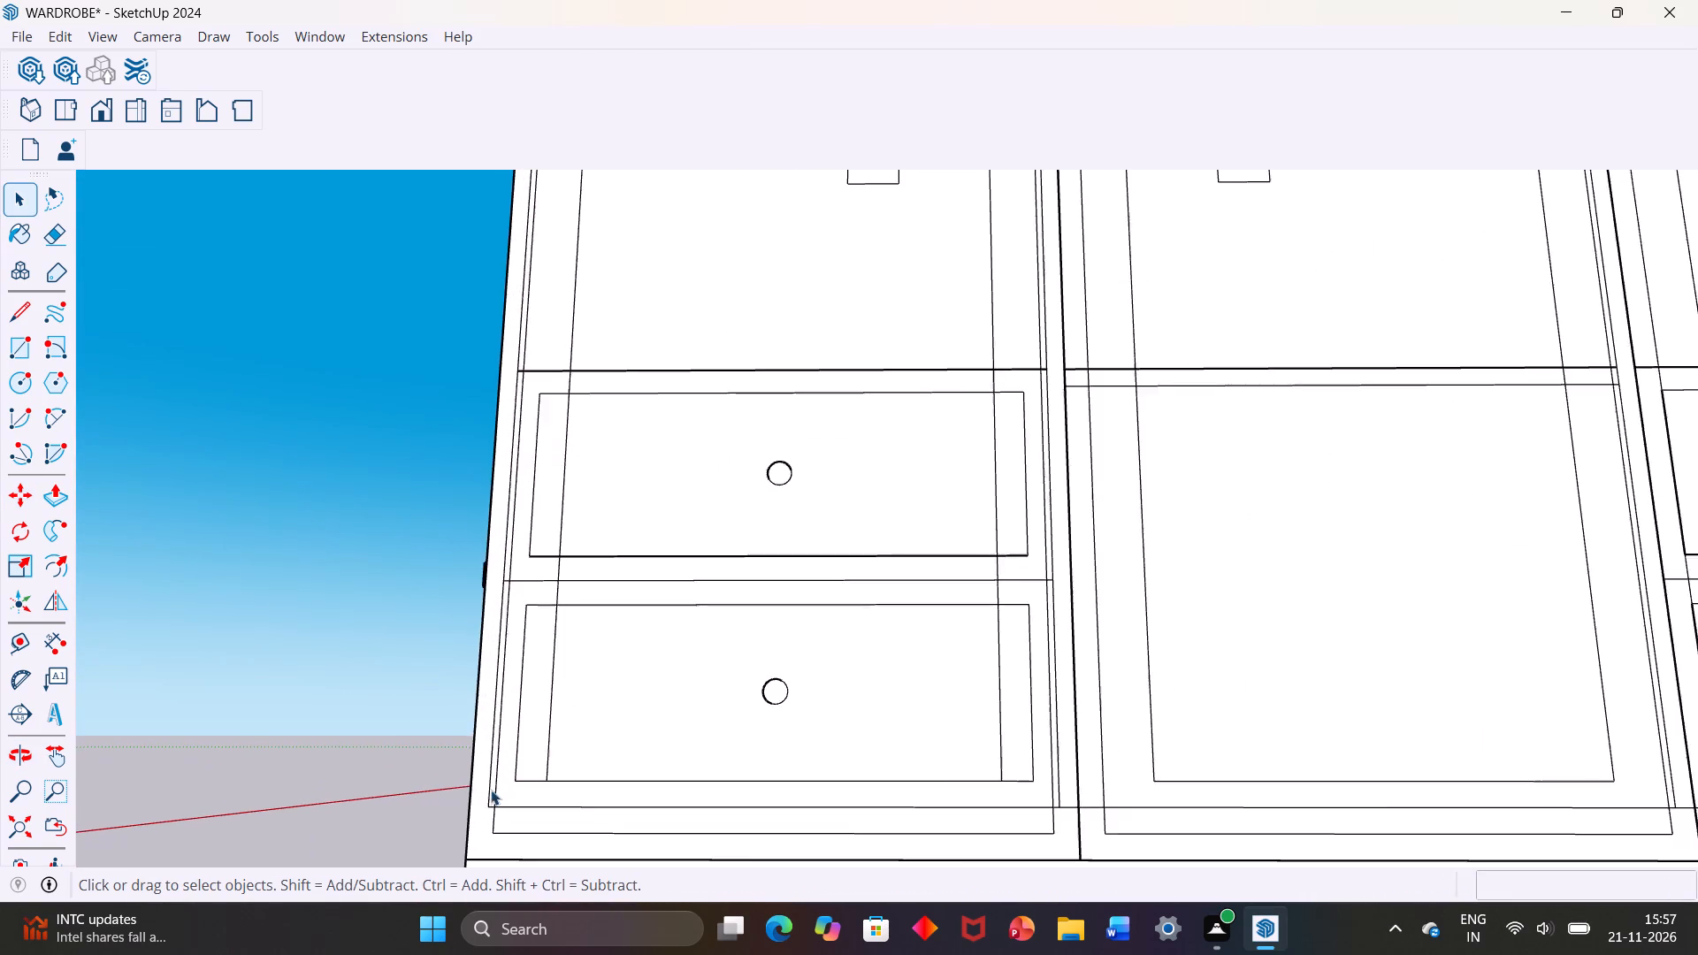
pyautogui.scroll(-20, 499, 790)
pyautogui.scroll(-4, 499, 790)
pyautogui.scroll(3, 715, 687)
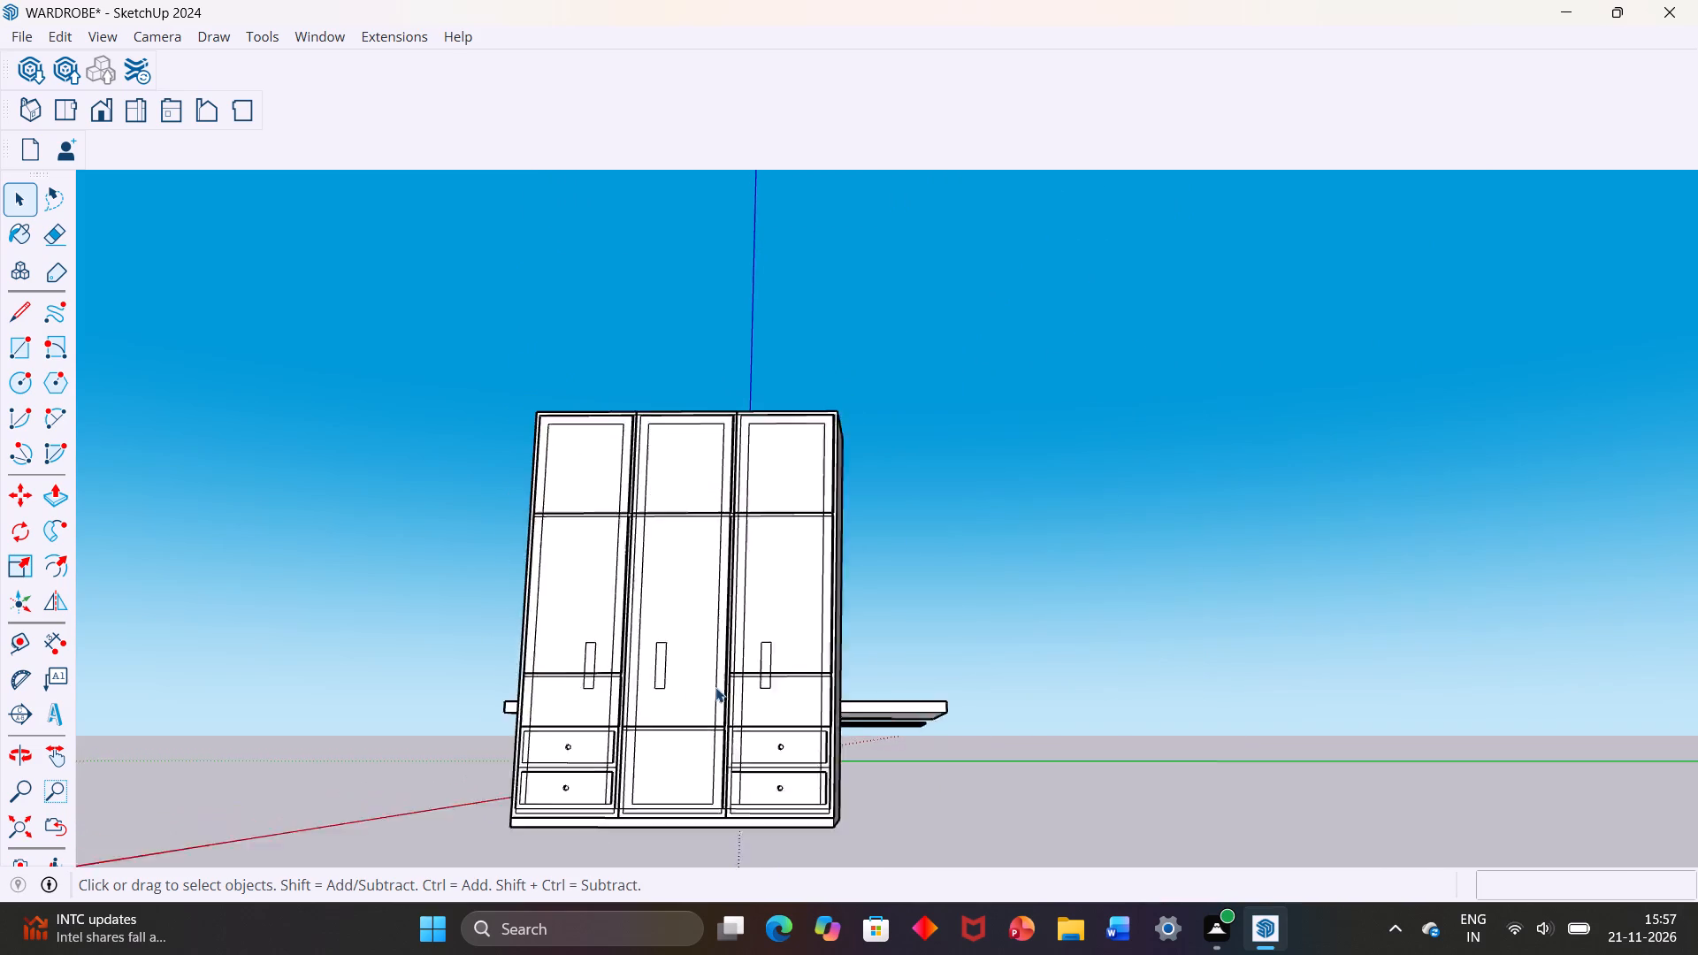
pyautogui.scroll(13, 715, 687)
pyautogui.click(1475, 668)
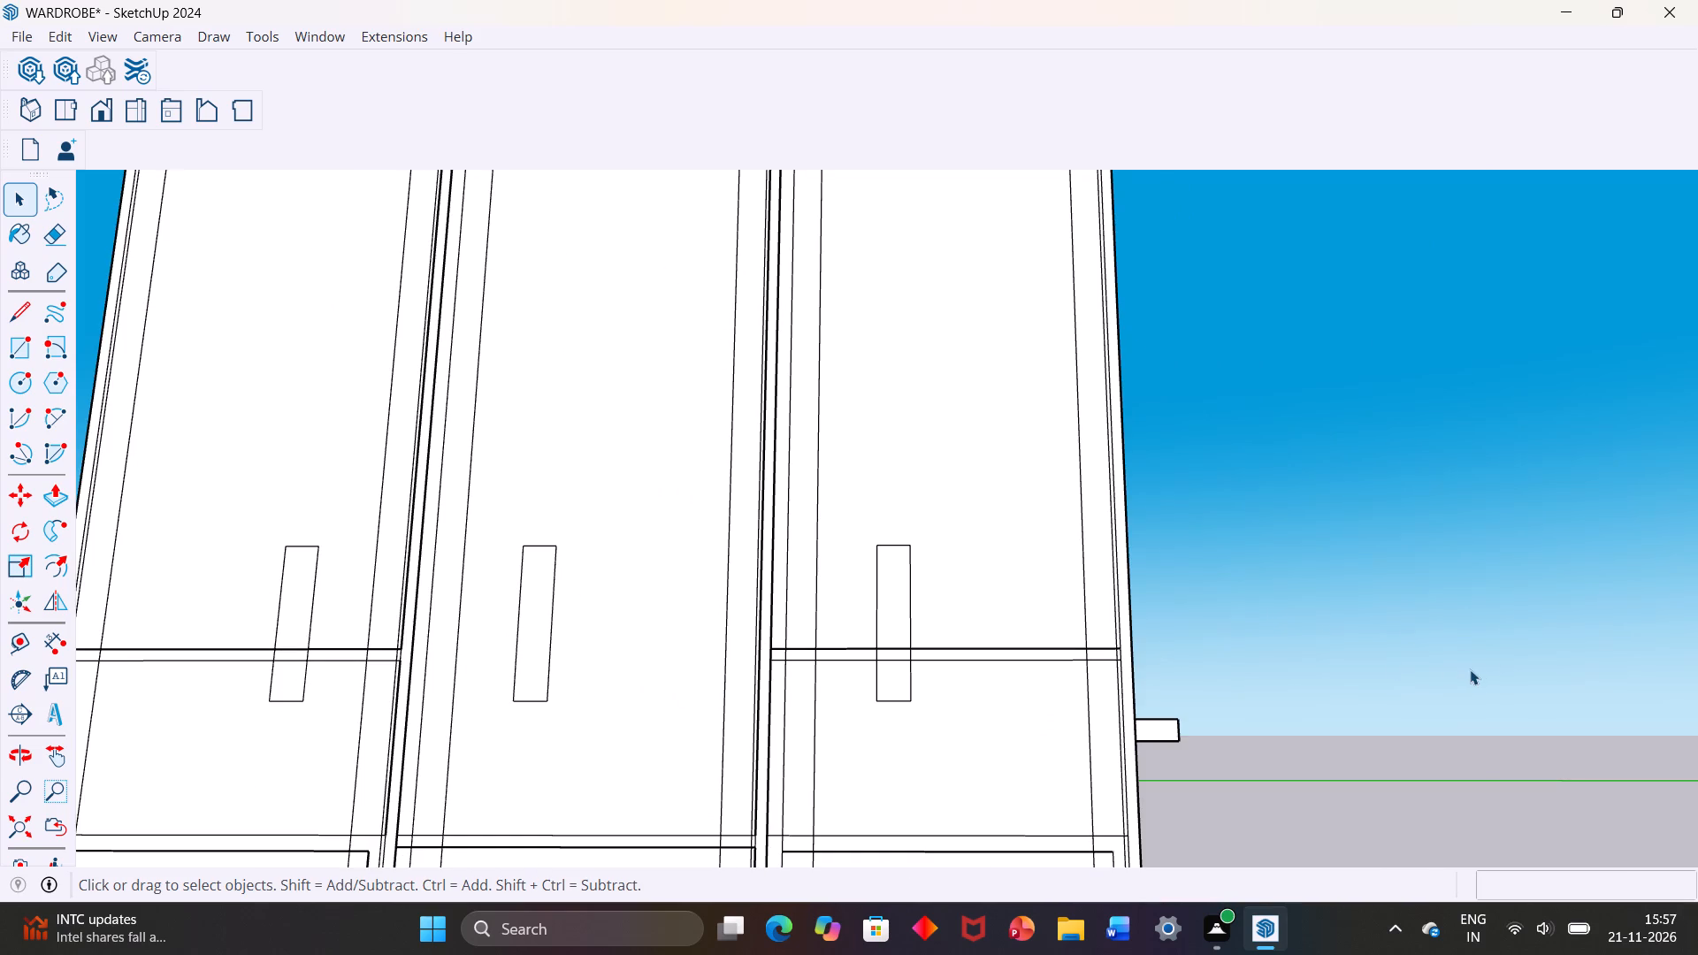
pyautogui.scroll(-6, 1337, 669)
pyautogui.scroll(-3, 1268, 630)
pyautogui.moveTo(1268, 630); pyautogui.dragTo(1262, 637, button='middle')
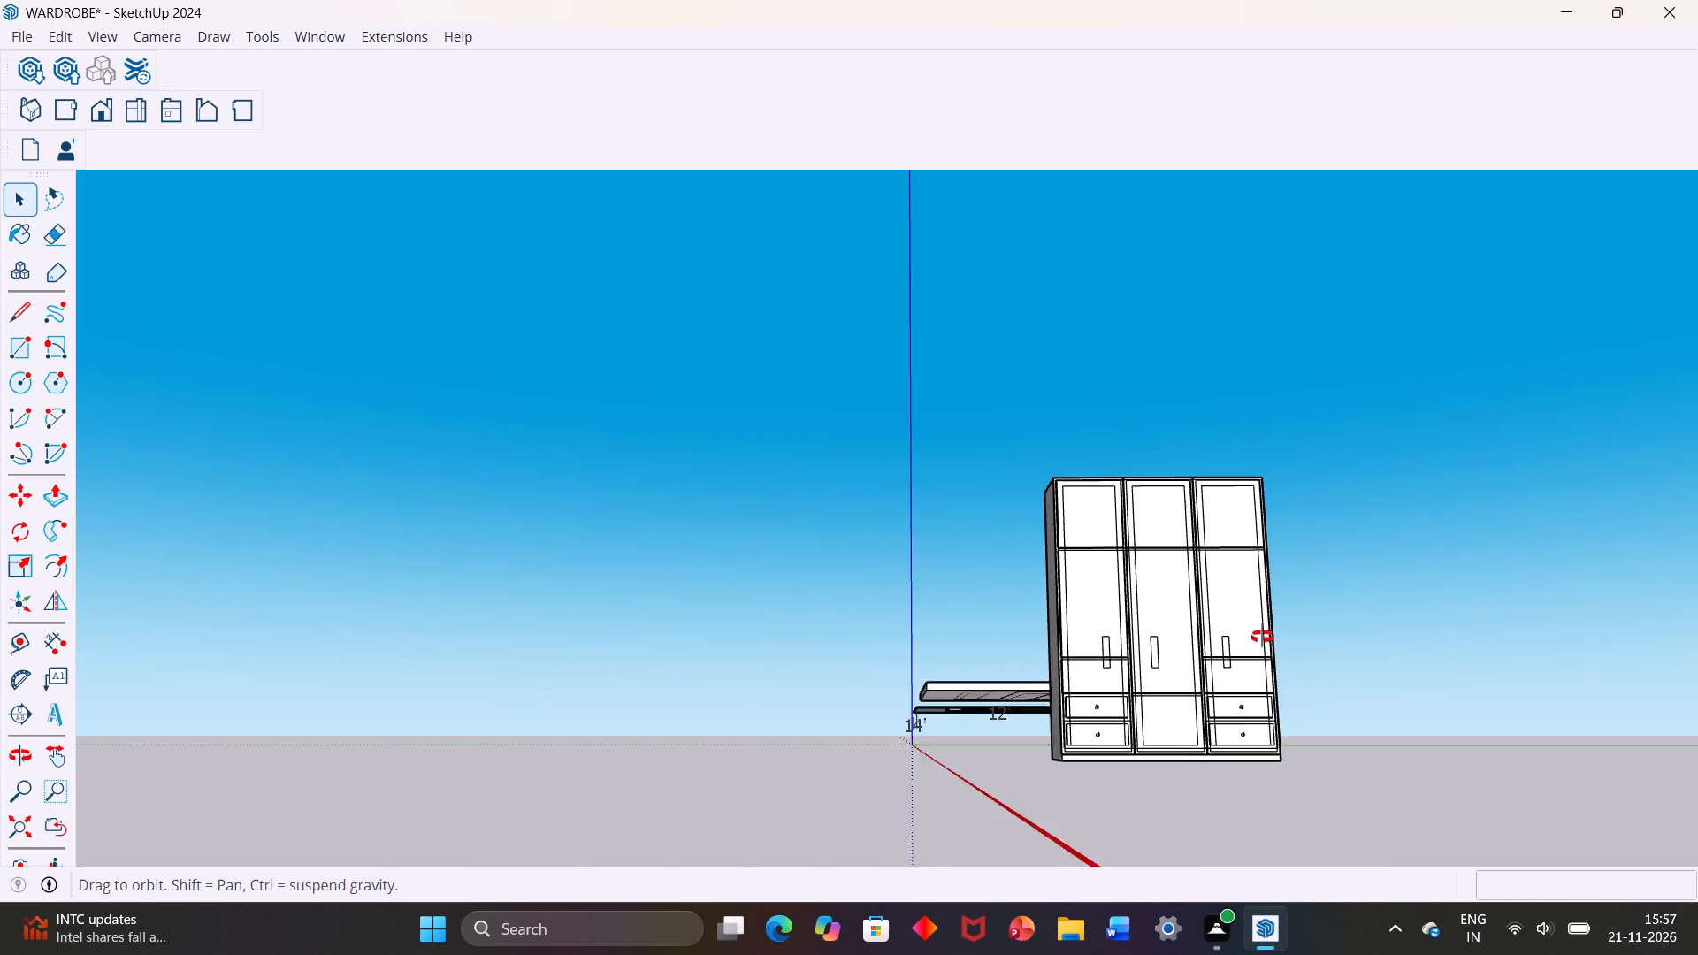
pyautogui.moveTo(1262, 637); pyautogui.dragTo(1253, 647, button='middle')
pyautogui.moveTo(1291, 635); pyautogui.dragTo(704, 688, button='middle')
pyautogui.scroll(1, 507, 709)
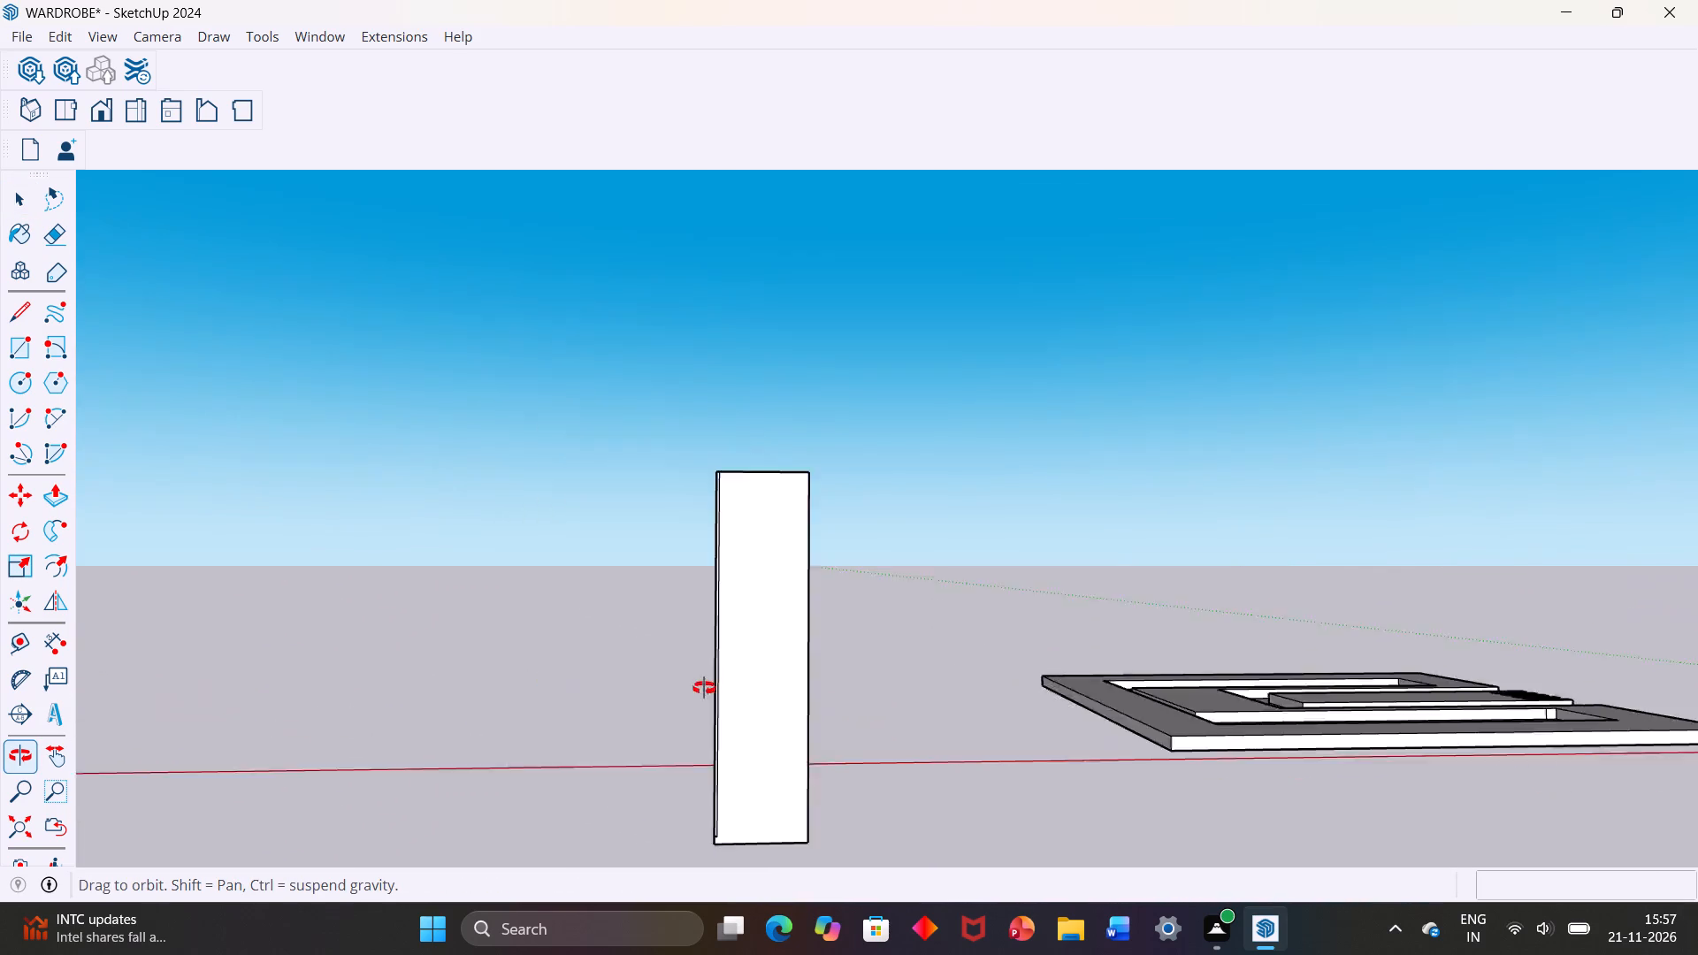
pyautogui.moveTo(704, 688); pyautogui.dragTo(1290, 654, button='middle')
pyautogui.scroll(-1, 1230, 667)
pyautogui.scroll(10, 1189, 668)
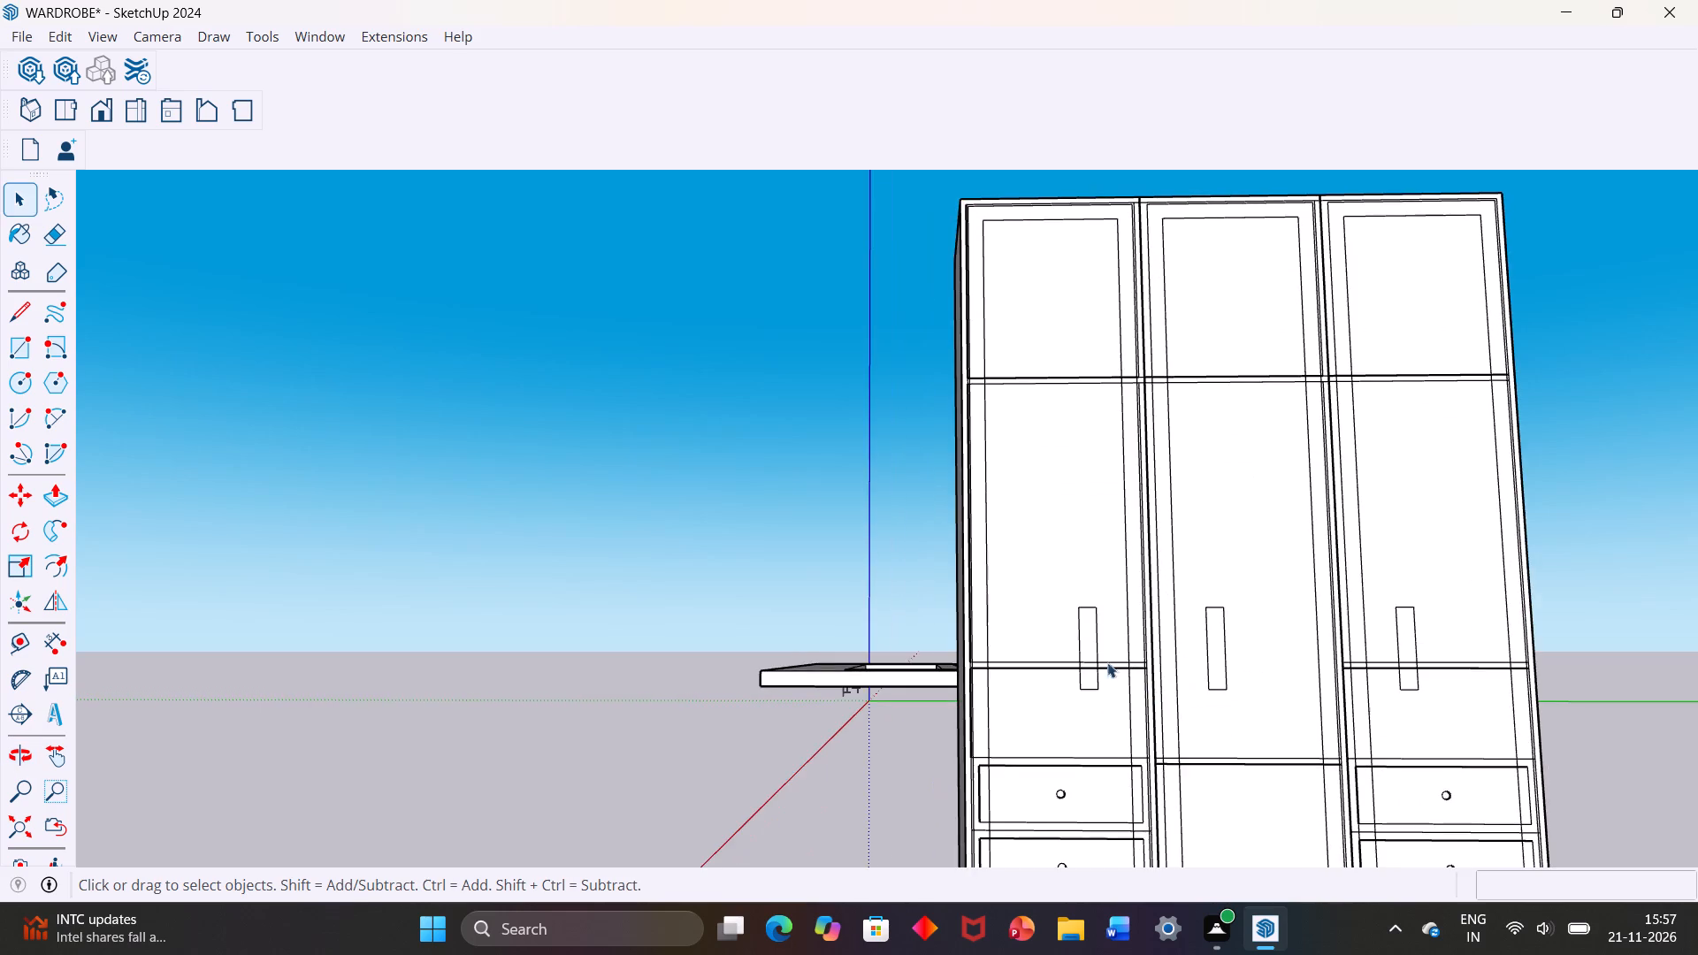
pyautogui.moveTo(1087, 640); pyautogui.dragTo(1107, 603, button='middle')
pyautogui.scroll(-11, 1119, 649)
pyautogui.moveTo(1128, 748); pyautogui.dragTo(1114, 820, button='middle')
pyautogui.scroll(1, 1114, 820)
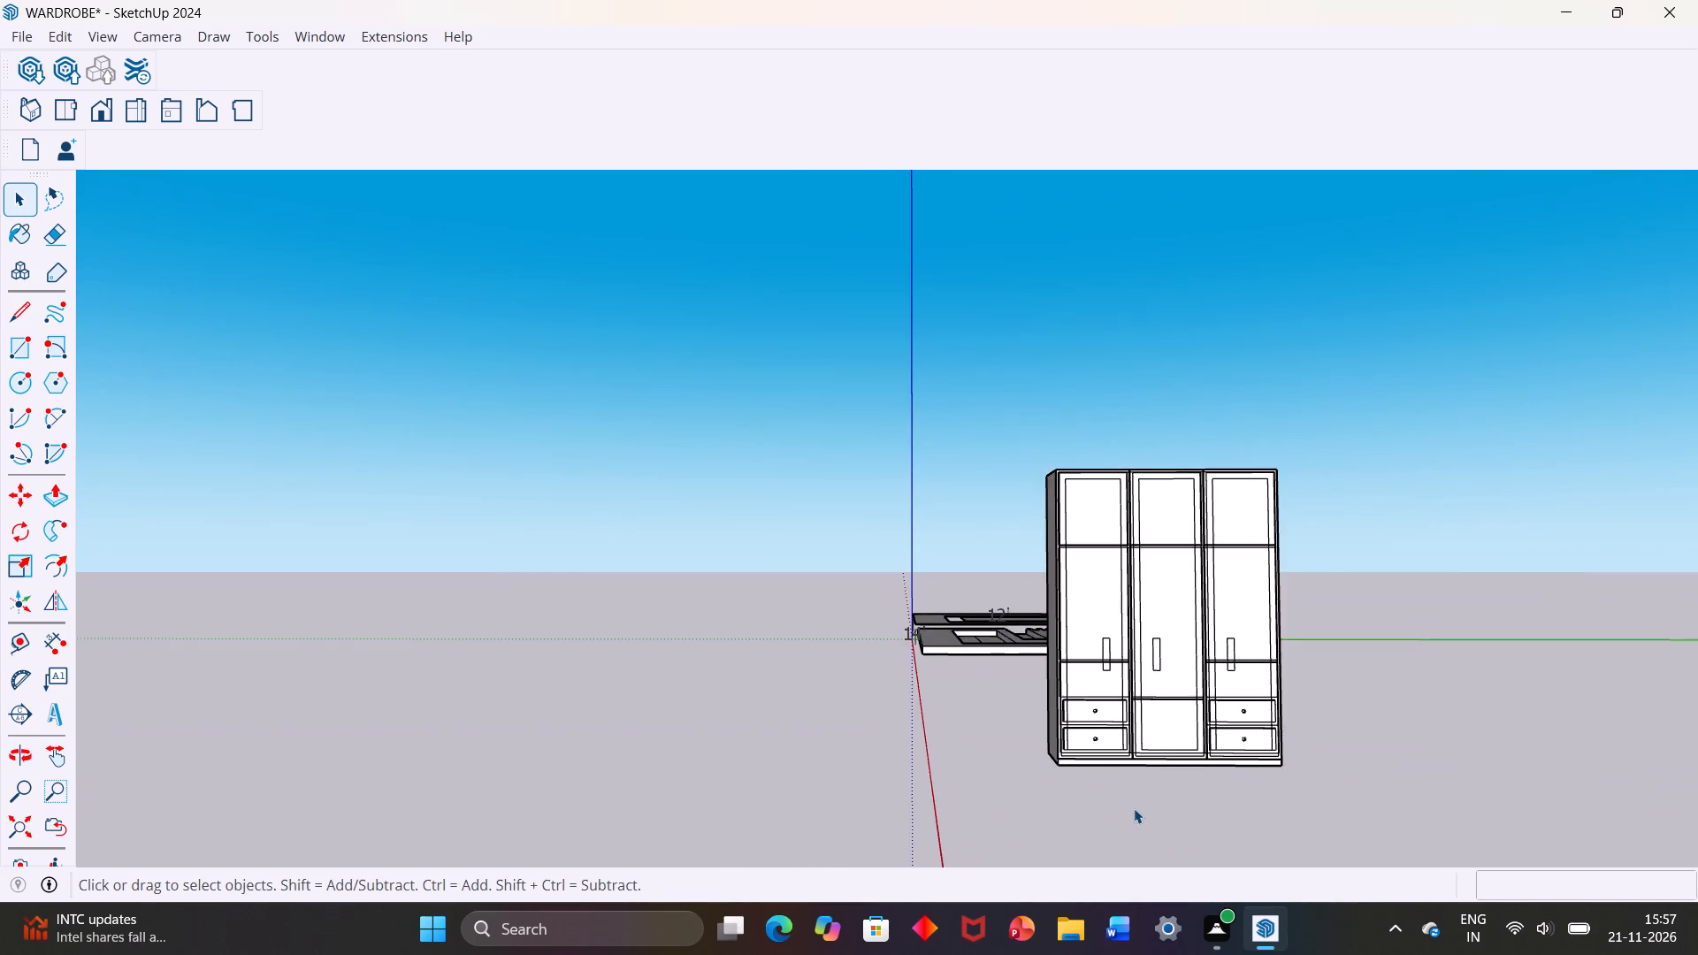
pyautogui.scroll(4, 1134, 808)
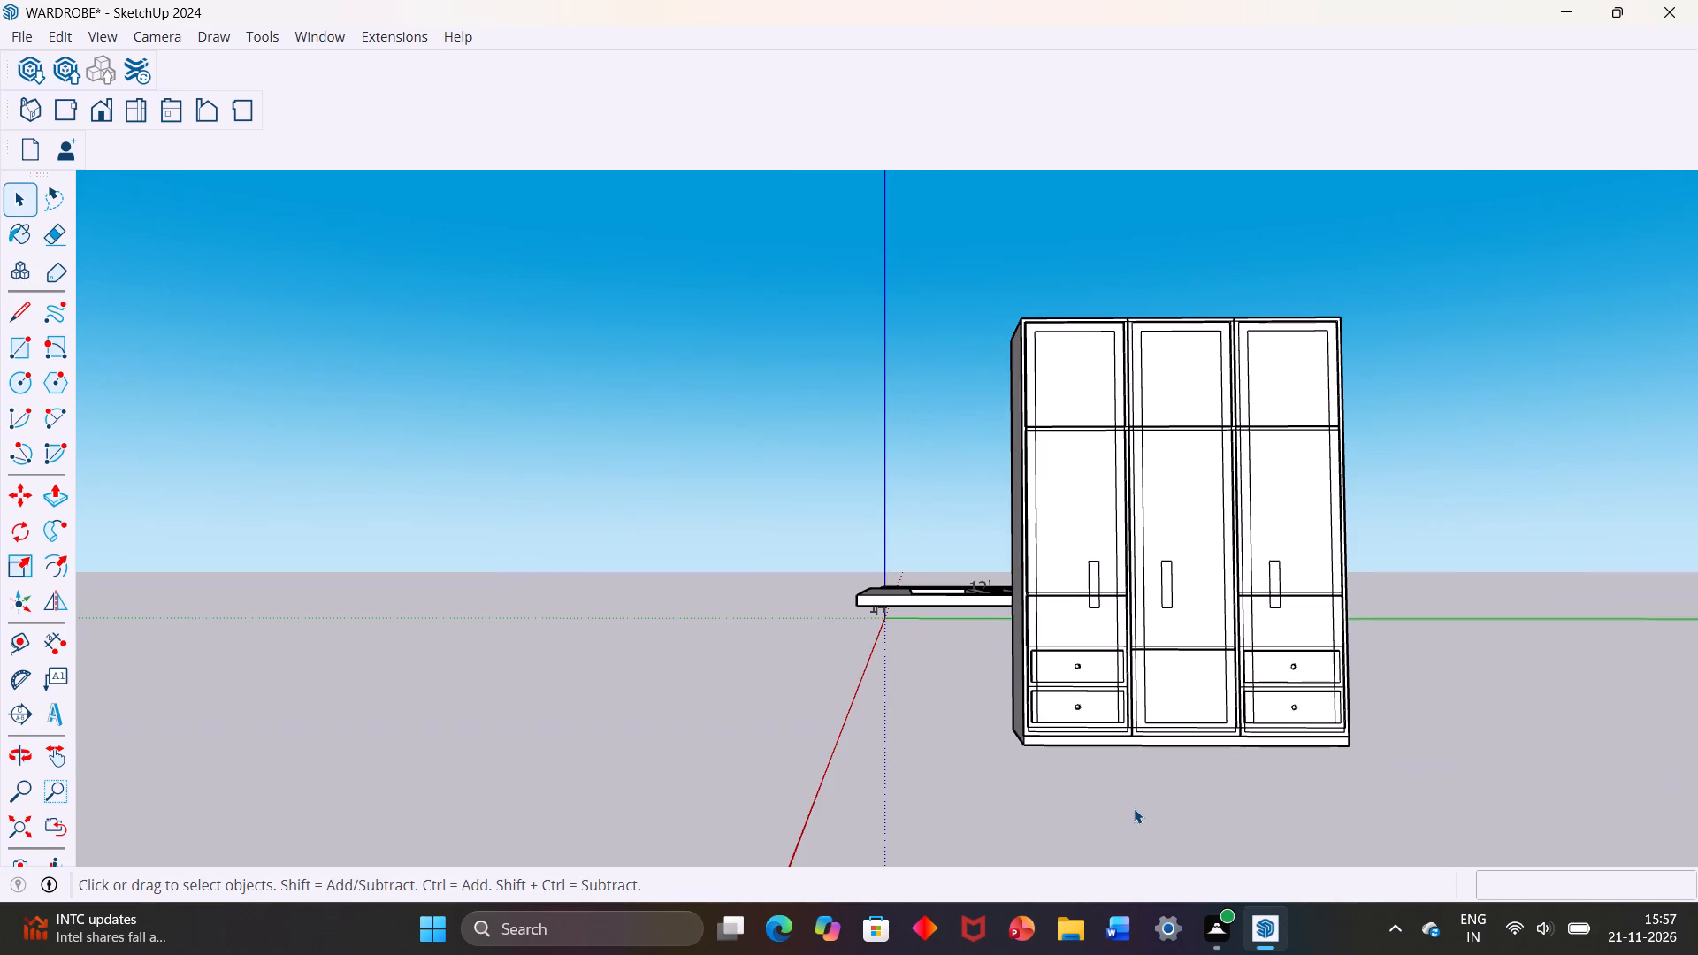
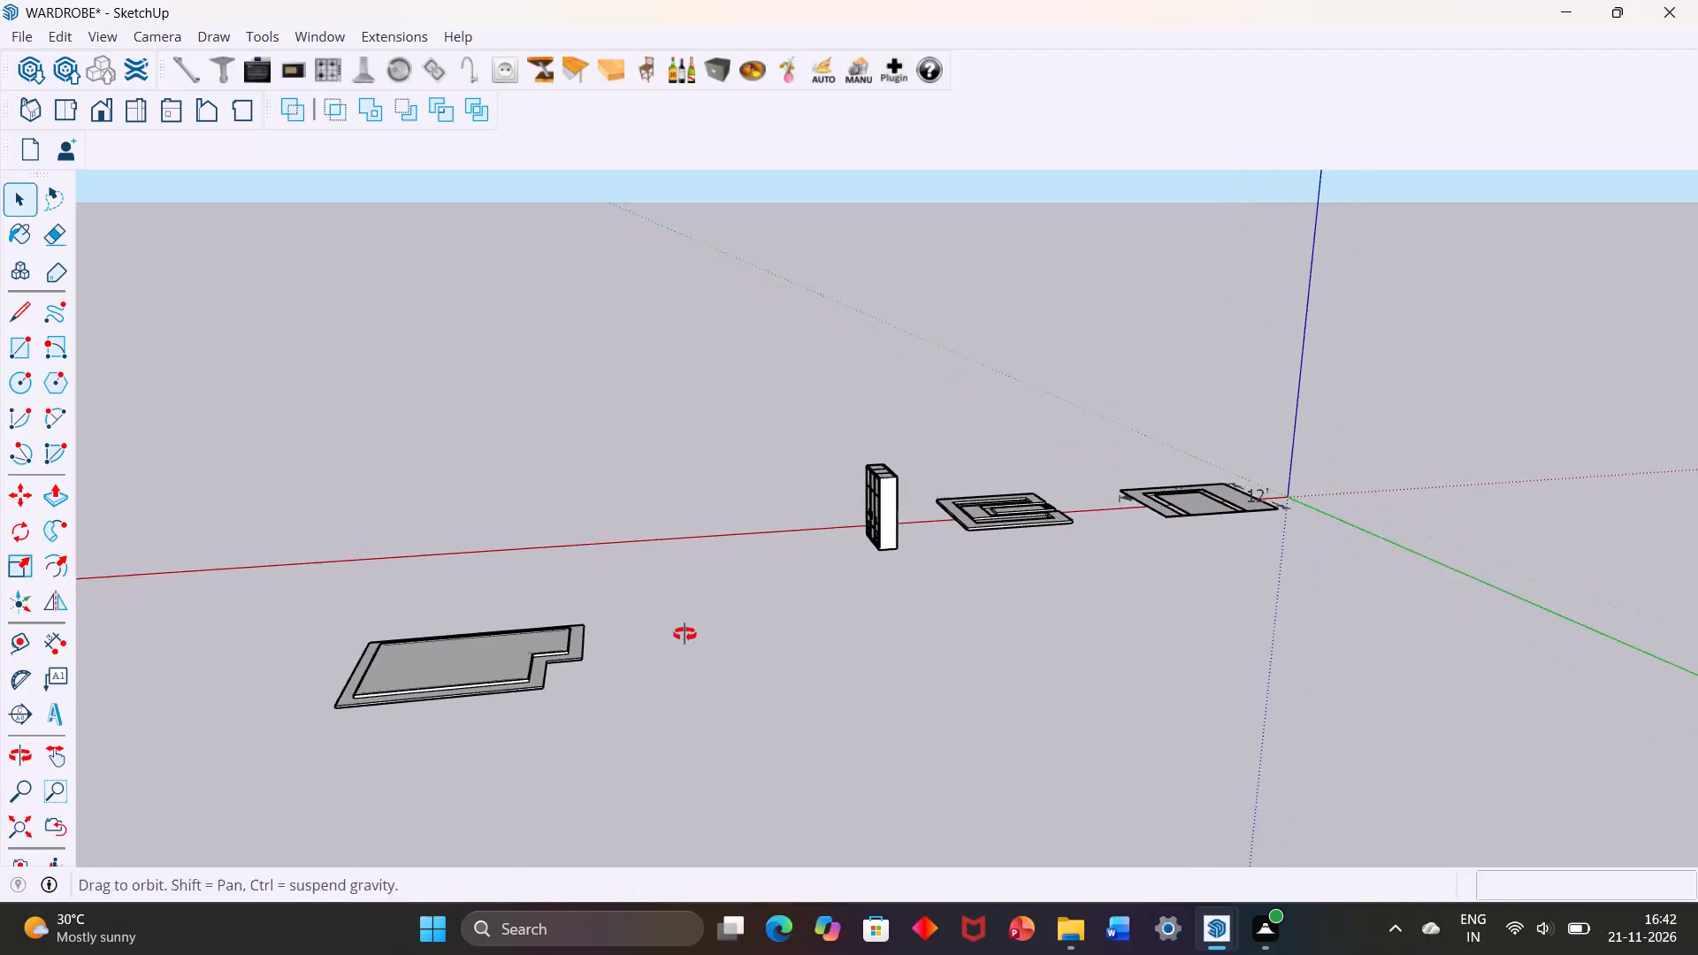
# Examine the overall model layout around the wardrobe, the flat panels and the notched slab.
pyautogui.scroll(1, 685, 634)
pyautogui.moveTo(671, 638); pyautogui.dragTo(873, 625, button='middle')
pyautogui.scroll(-1, 717, 626)
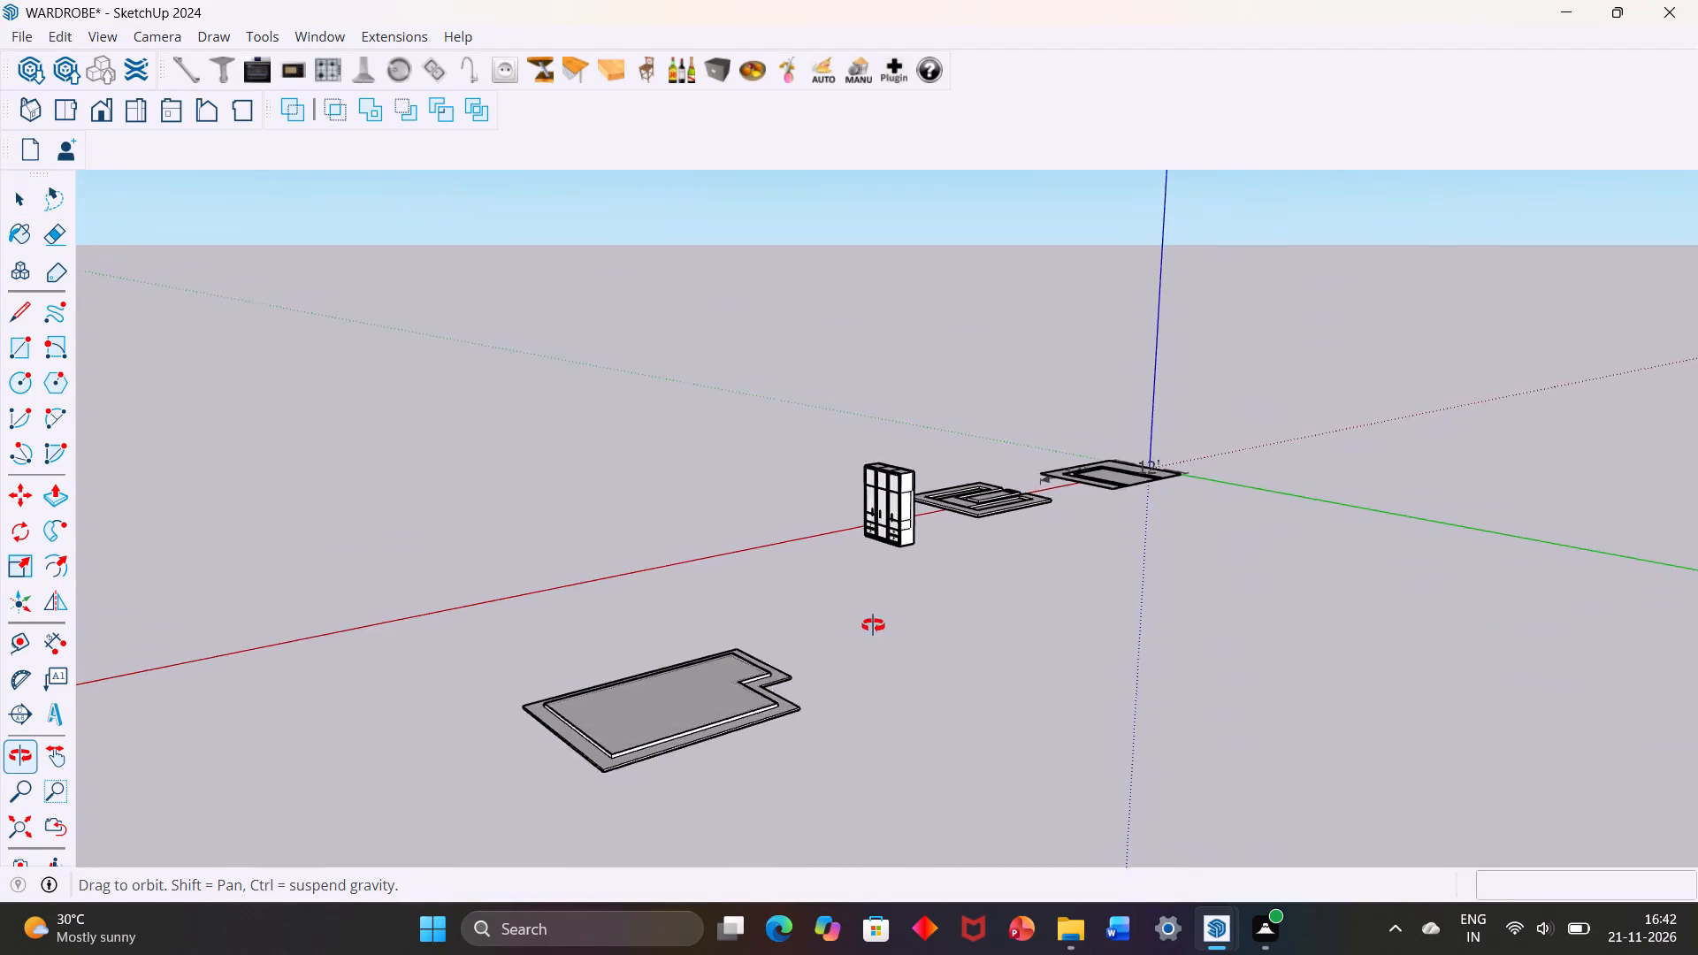
pyautogui.moveTo(873, 625); pyautogui.dragTo(703, 632, button='middle')
pyautogui.scroll(-1, 697, 631)
pyautogui.scroll(1, 629, 685)
pyautogui.moveTo(629, 685); pyautogui.dragTo(513, 592, button='middle')
pyautogui.scroll(1, 485, 566)
pyautogui.moveTo(486, 568); pyautogui.dragTo(487, 670, button='middle')
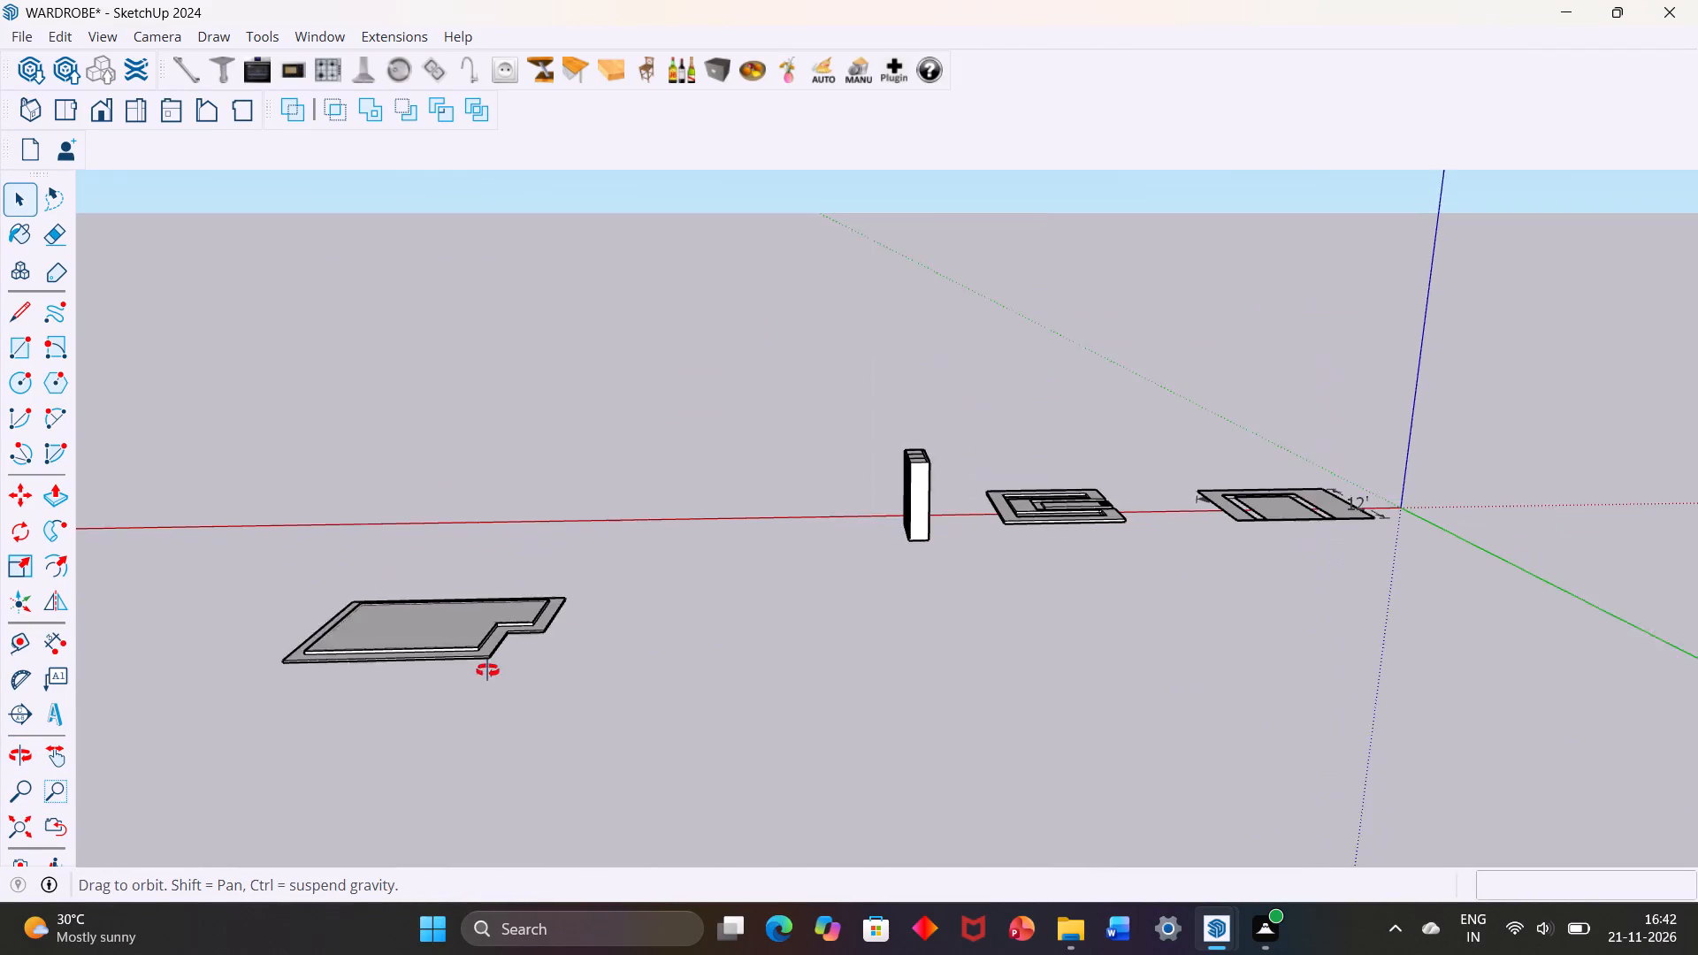
pyautogui.moveTo(487, 670); pyautogui.dragTo(487, 677, button='middle')
pyautogui.scroll(6, 474, 673)
pyautogui.moveTo(474, 670); pyautogui.dragTo(498, 629, button='middle')
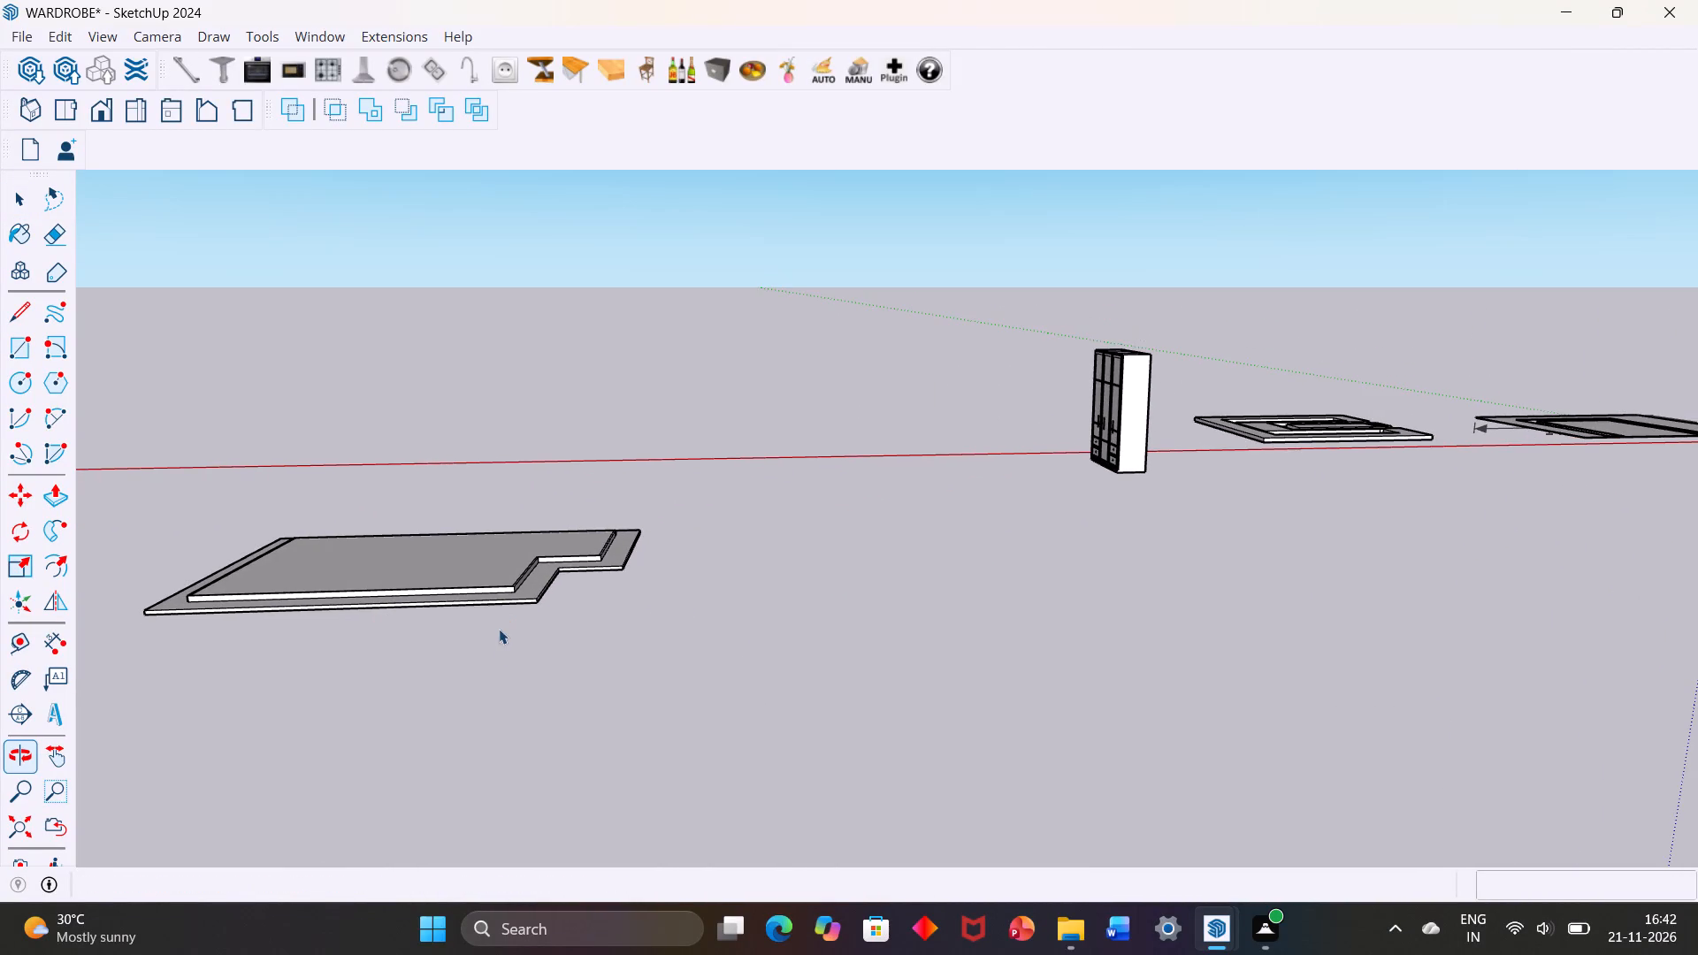
pyautogui.scroll(-4, 528, 651)
pyautogui.moveTo(517, 669); pyautogui.dragTo(530, 646, button='middle')
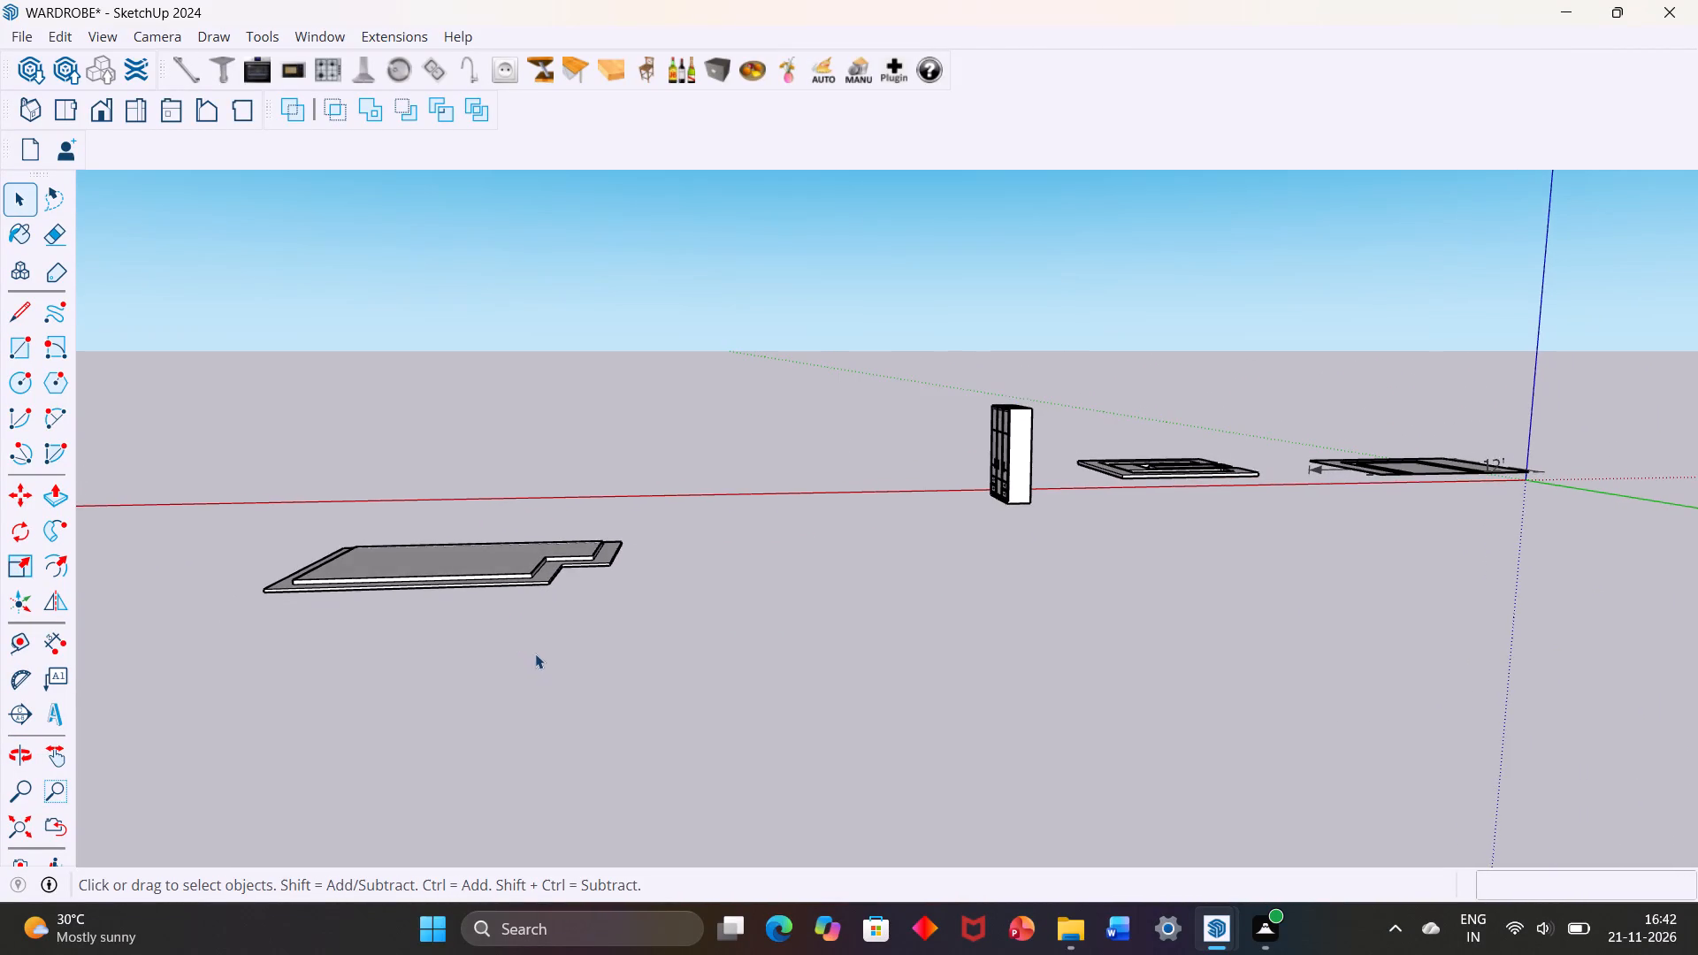
pyautogui.scroll(-3, 537, 654)
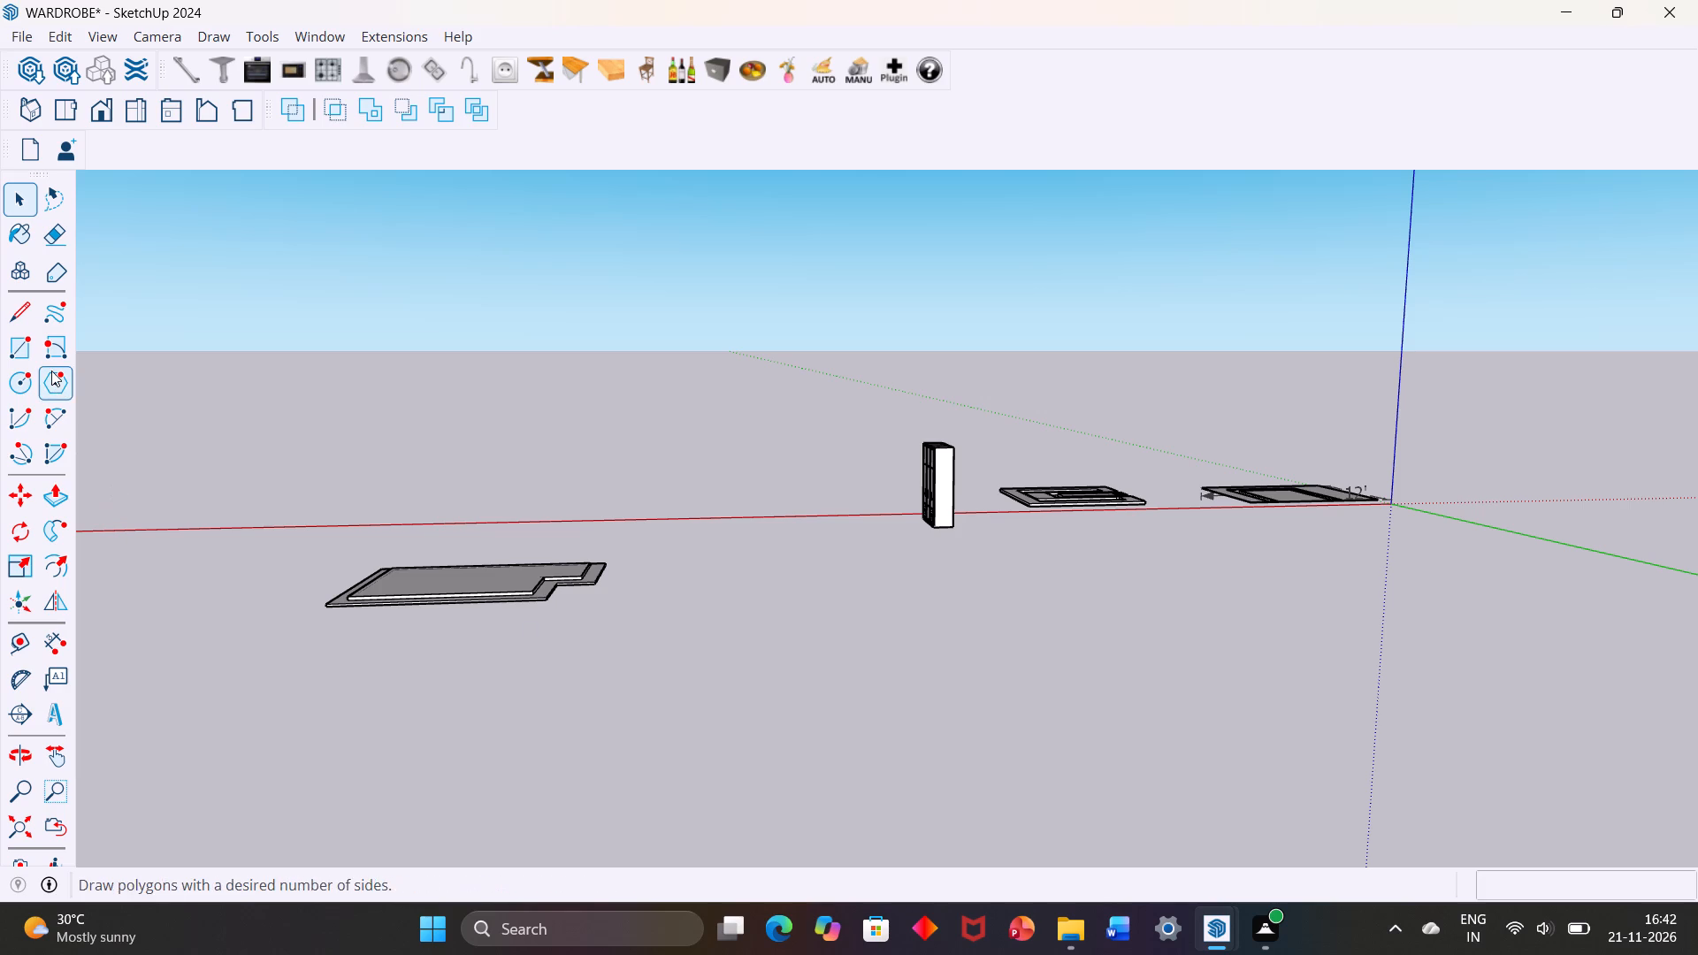
# Draw a 14' by 12' rectangle on the open ground beside the notched slab.
pyautogui.click(26, 348)
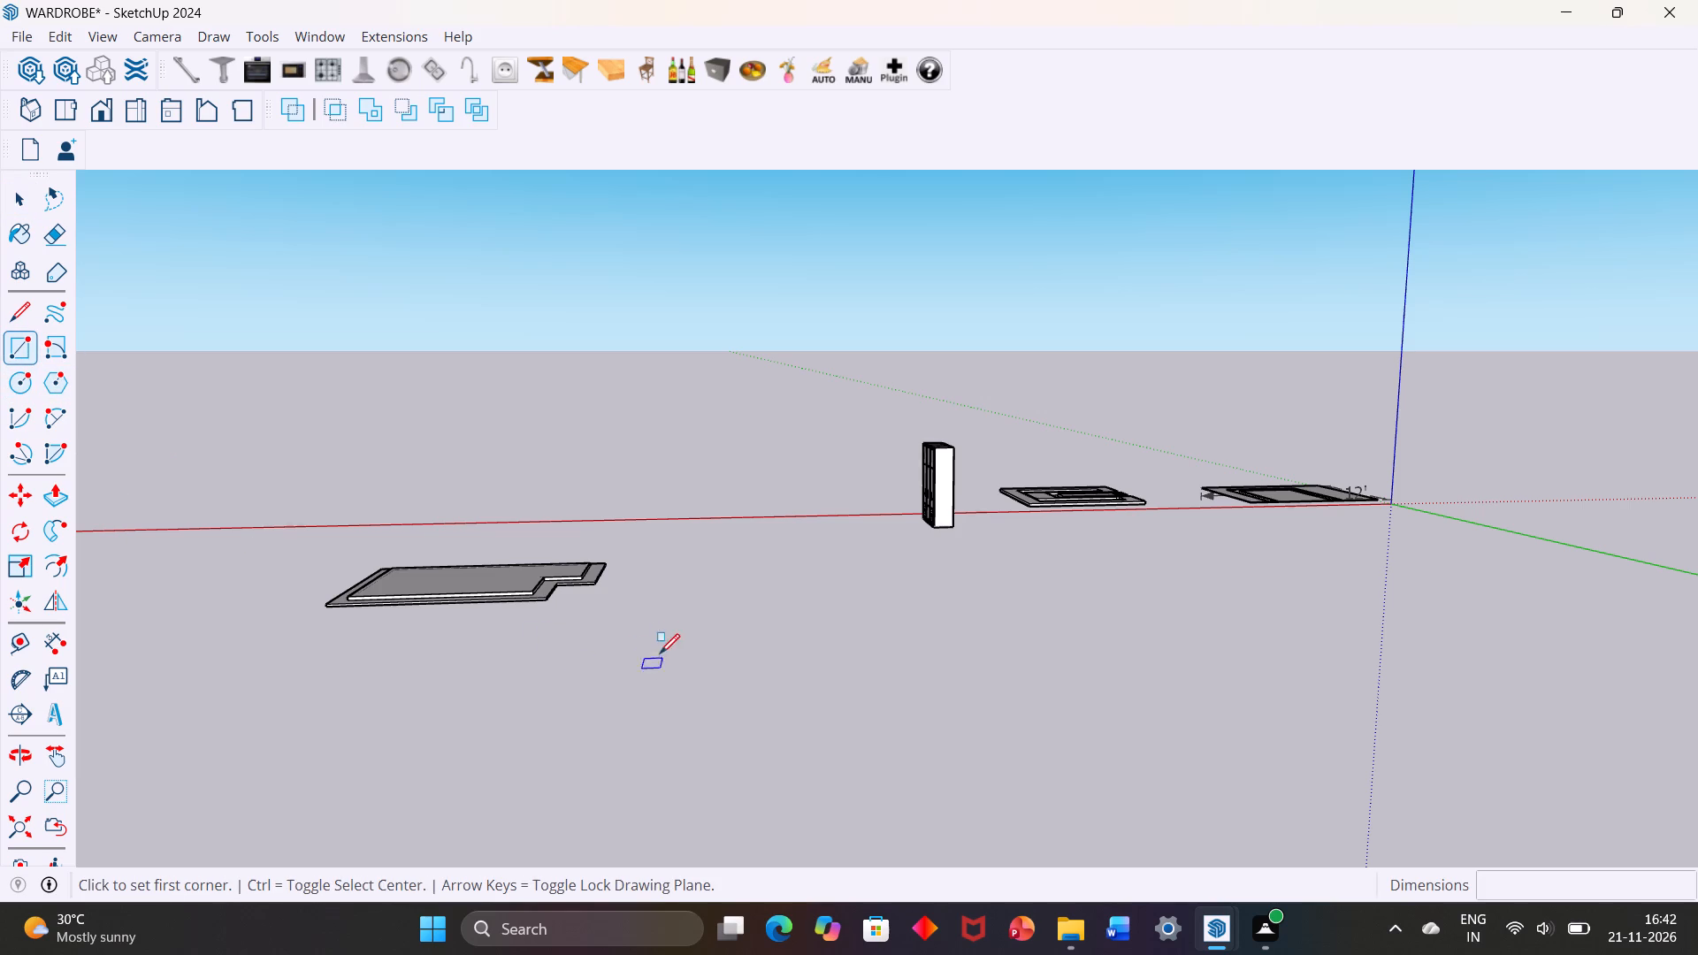
pyautogui.click(693, 610)
pyautogui.scroll(-3, 938, 753)
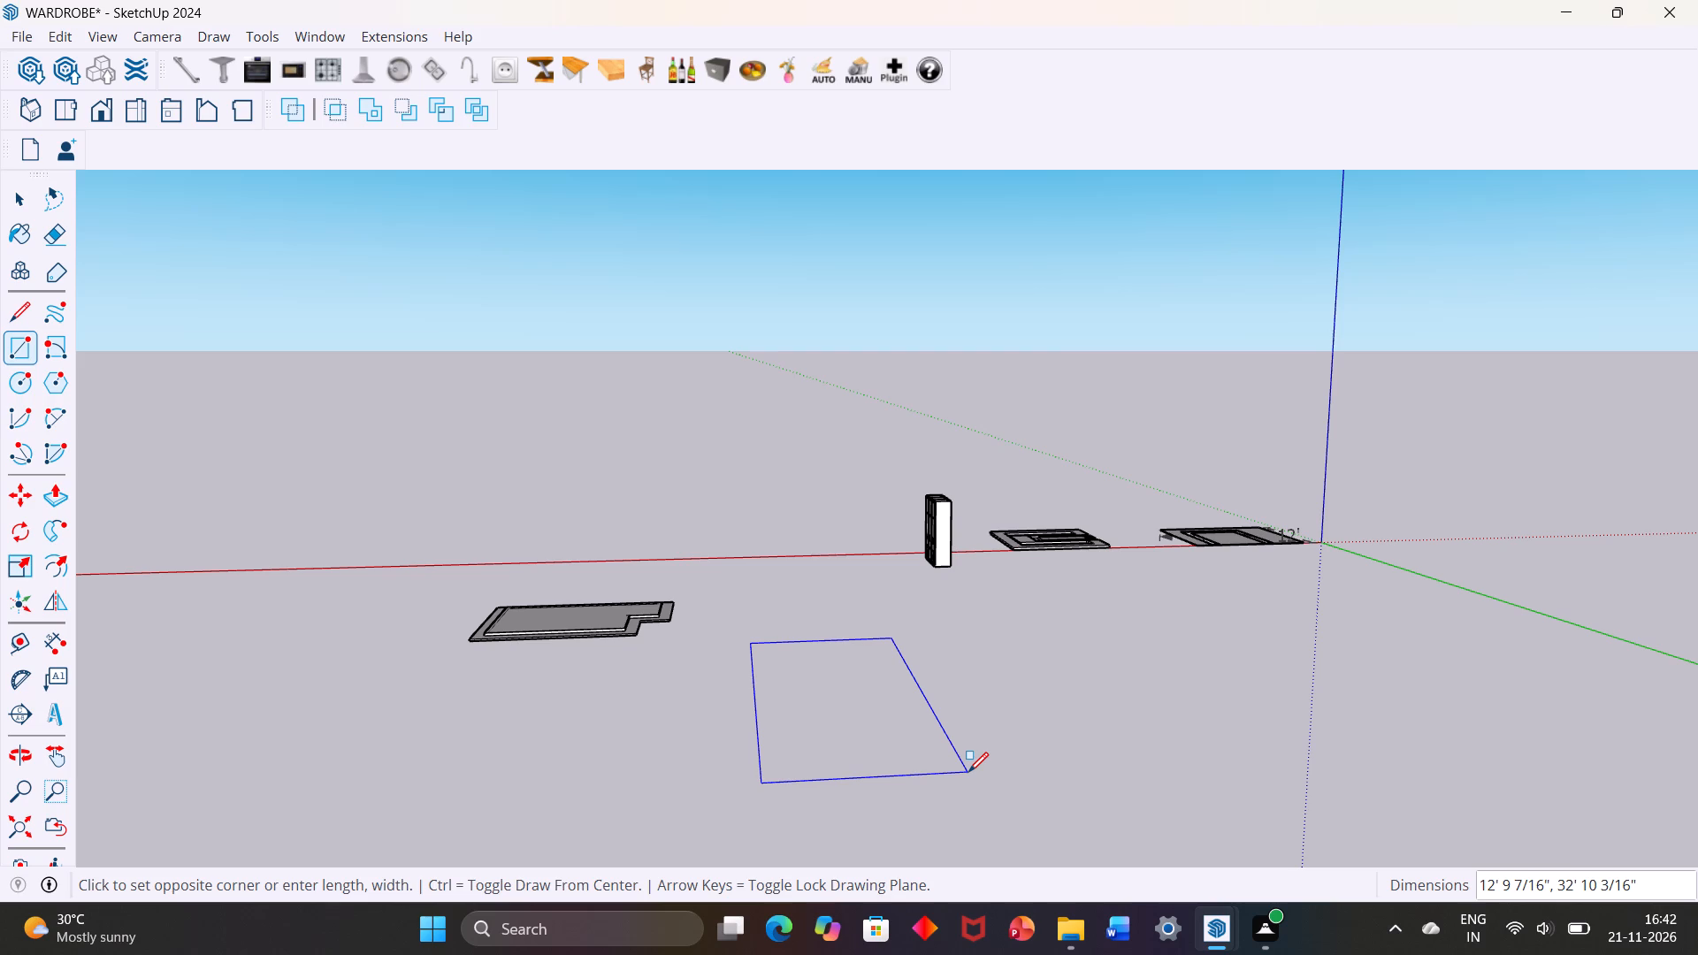
pyautogui.press('BackSpace')
pyautogui.write('14')
pyautogui.press("'")
pyautogui.write(",12'")
pyautogui.press('Return')
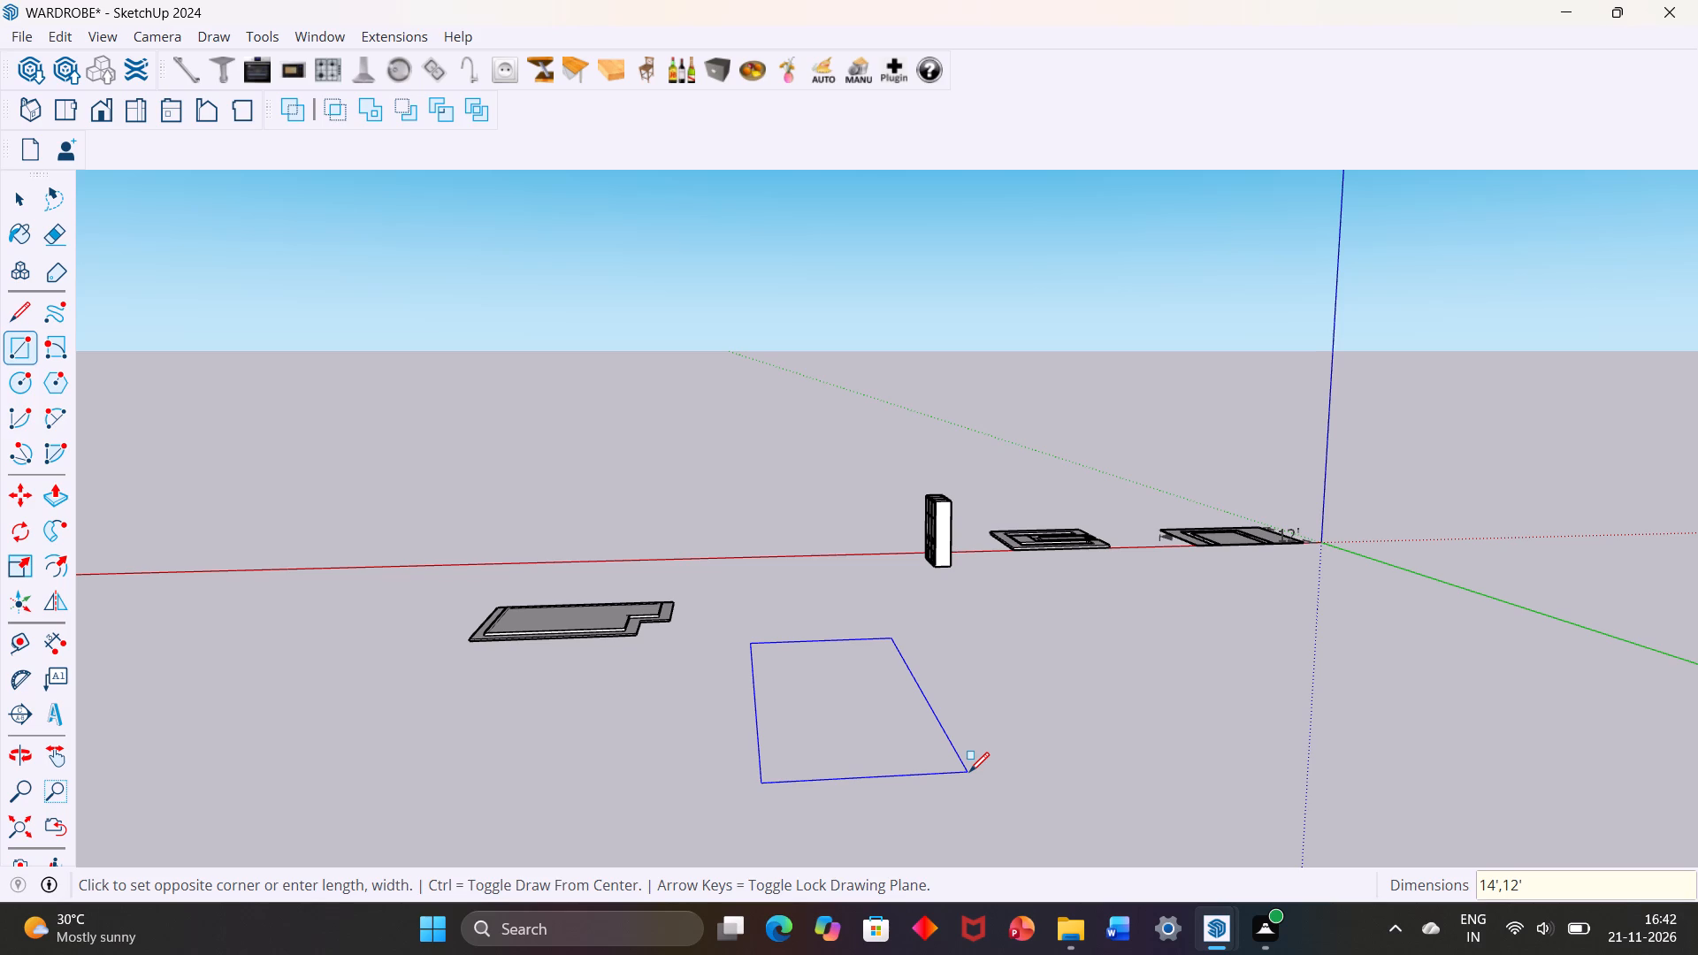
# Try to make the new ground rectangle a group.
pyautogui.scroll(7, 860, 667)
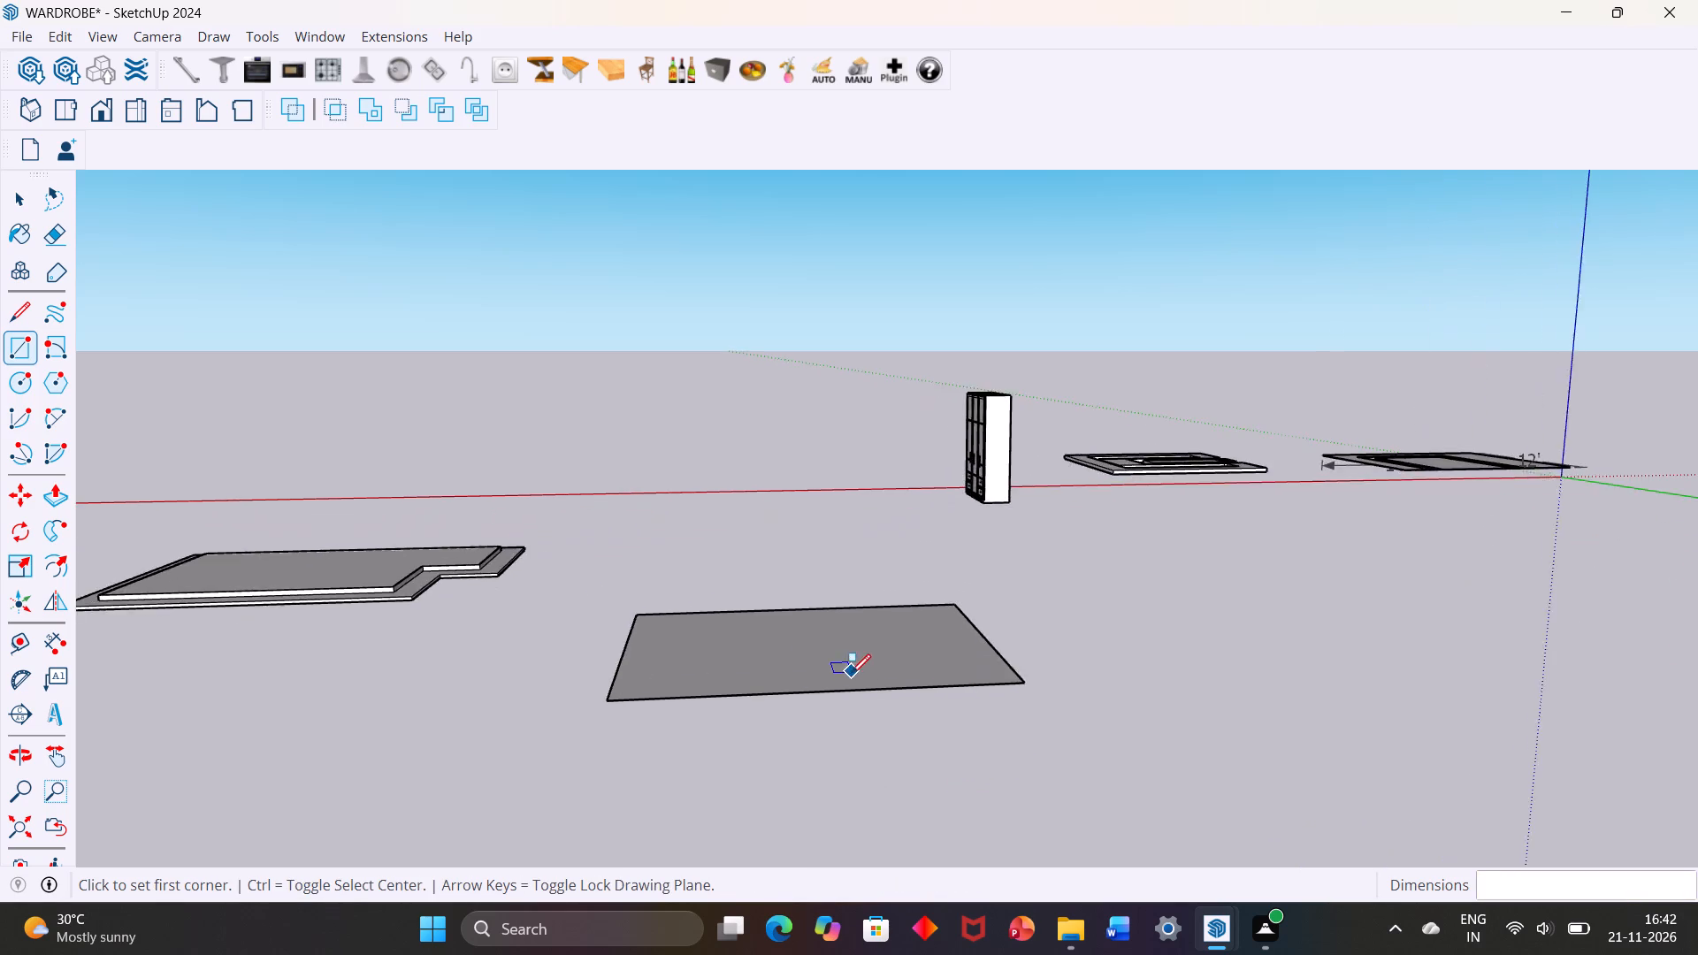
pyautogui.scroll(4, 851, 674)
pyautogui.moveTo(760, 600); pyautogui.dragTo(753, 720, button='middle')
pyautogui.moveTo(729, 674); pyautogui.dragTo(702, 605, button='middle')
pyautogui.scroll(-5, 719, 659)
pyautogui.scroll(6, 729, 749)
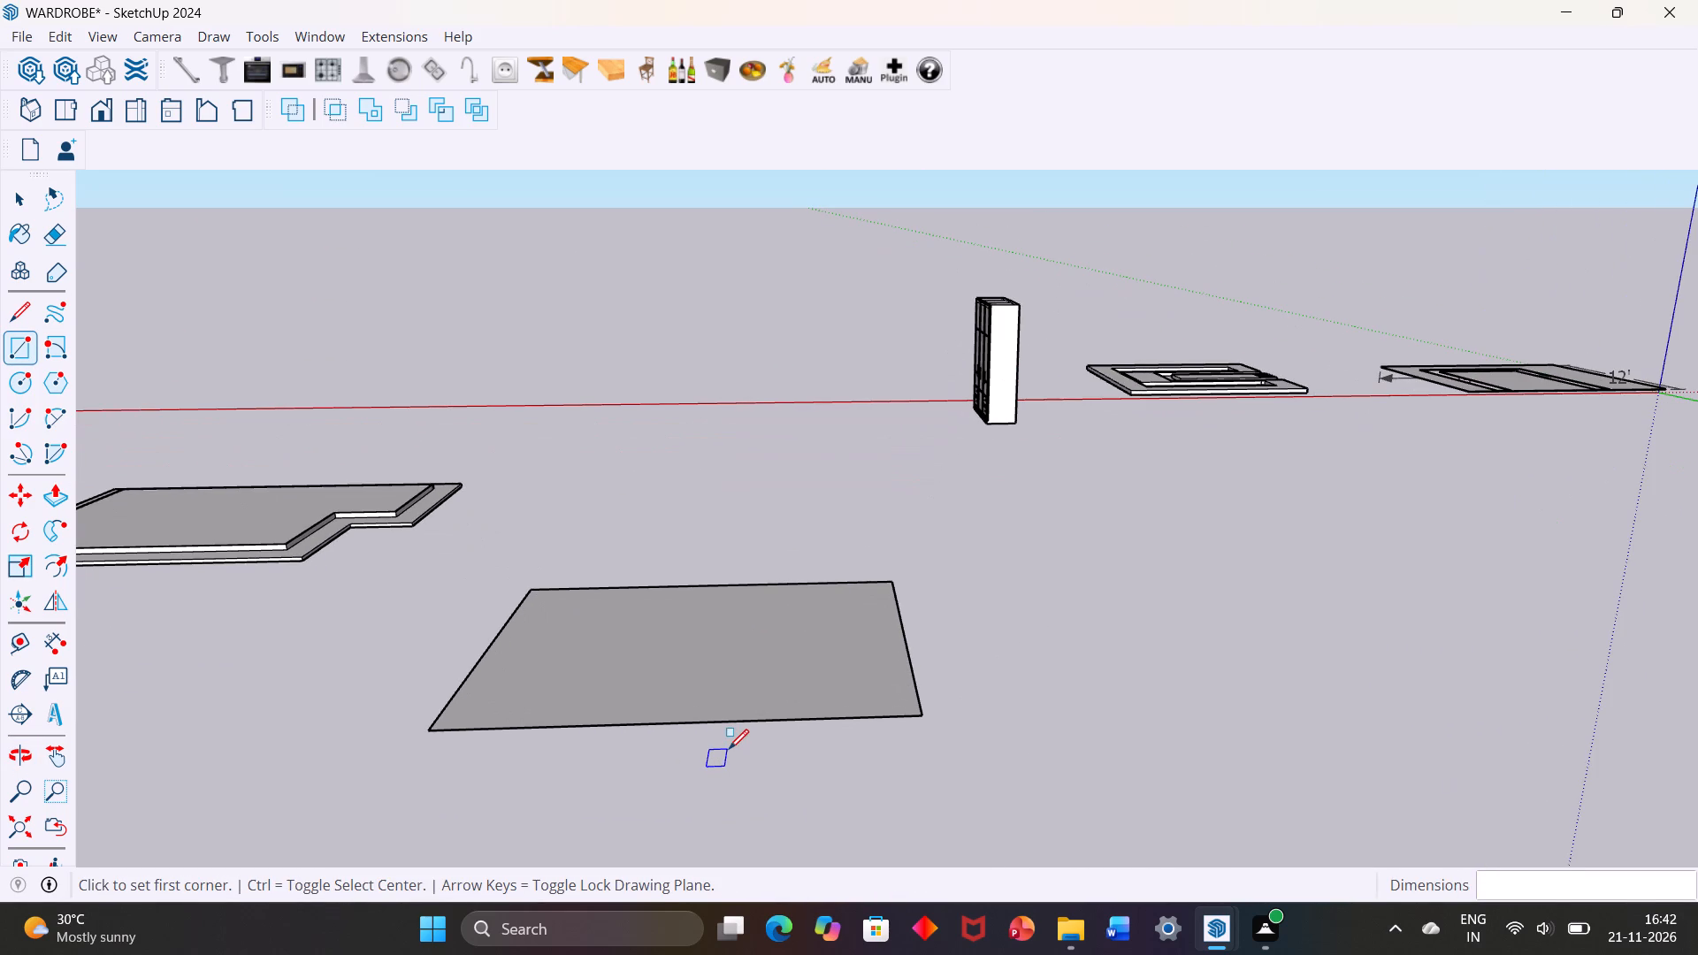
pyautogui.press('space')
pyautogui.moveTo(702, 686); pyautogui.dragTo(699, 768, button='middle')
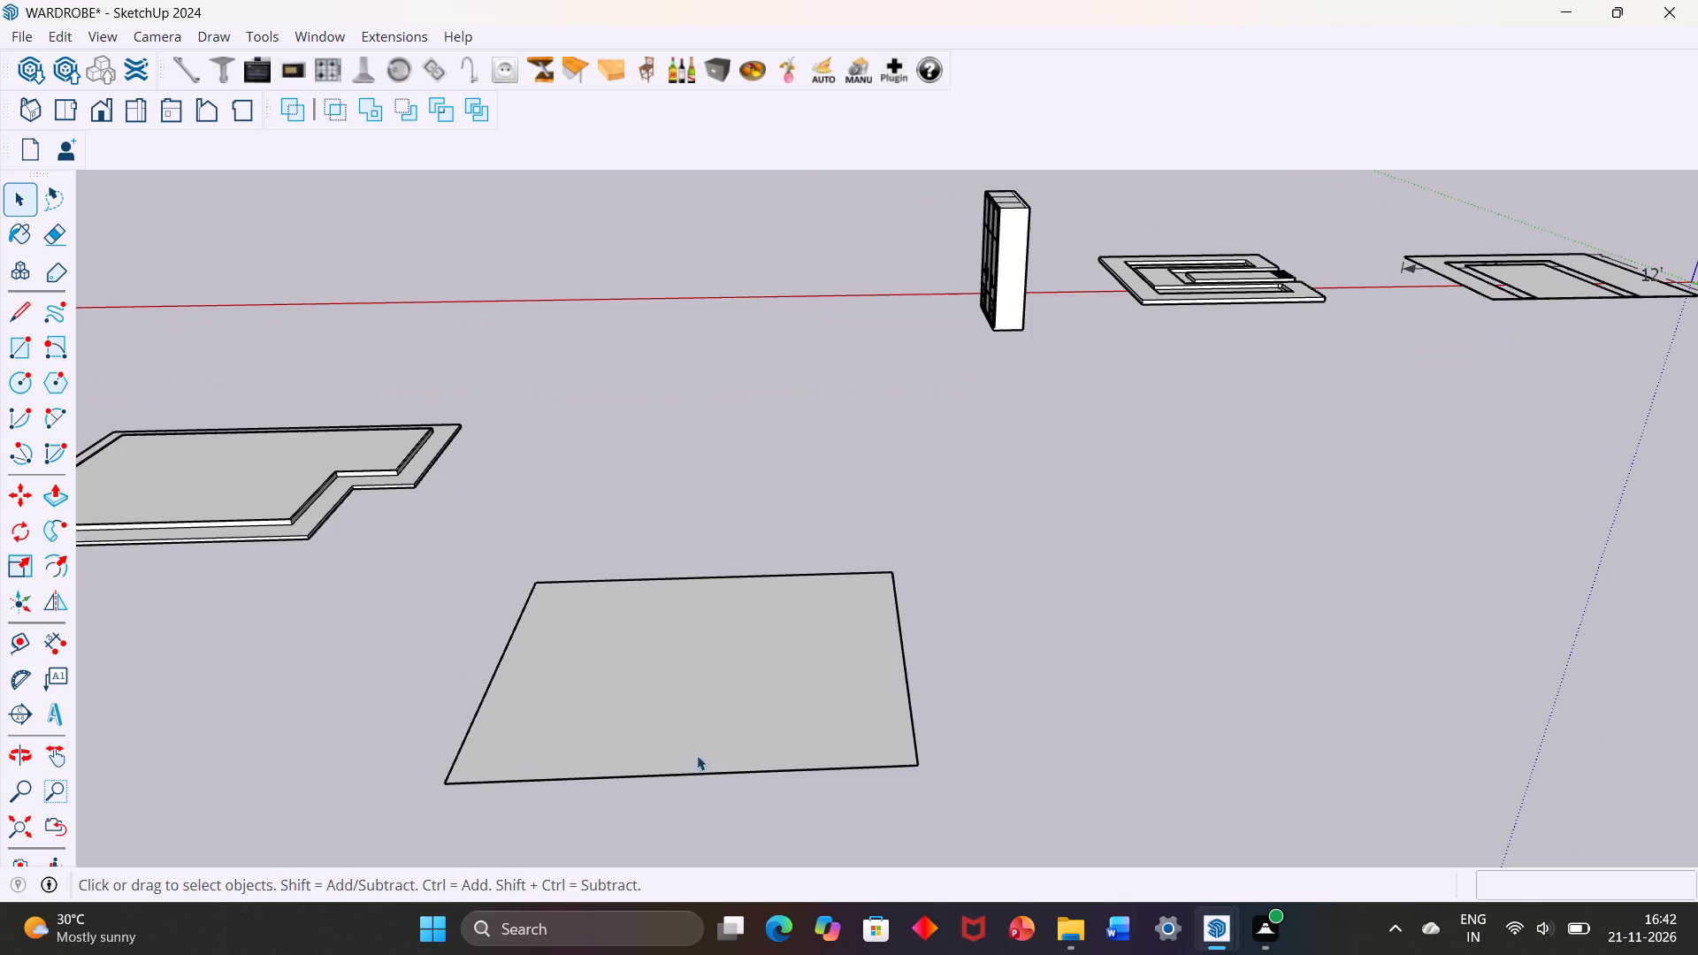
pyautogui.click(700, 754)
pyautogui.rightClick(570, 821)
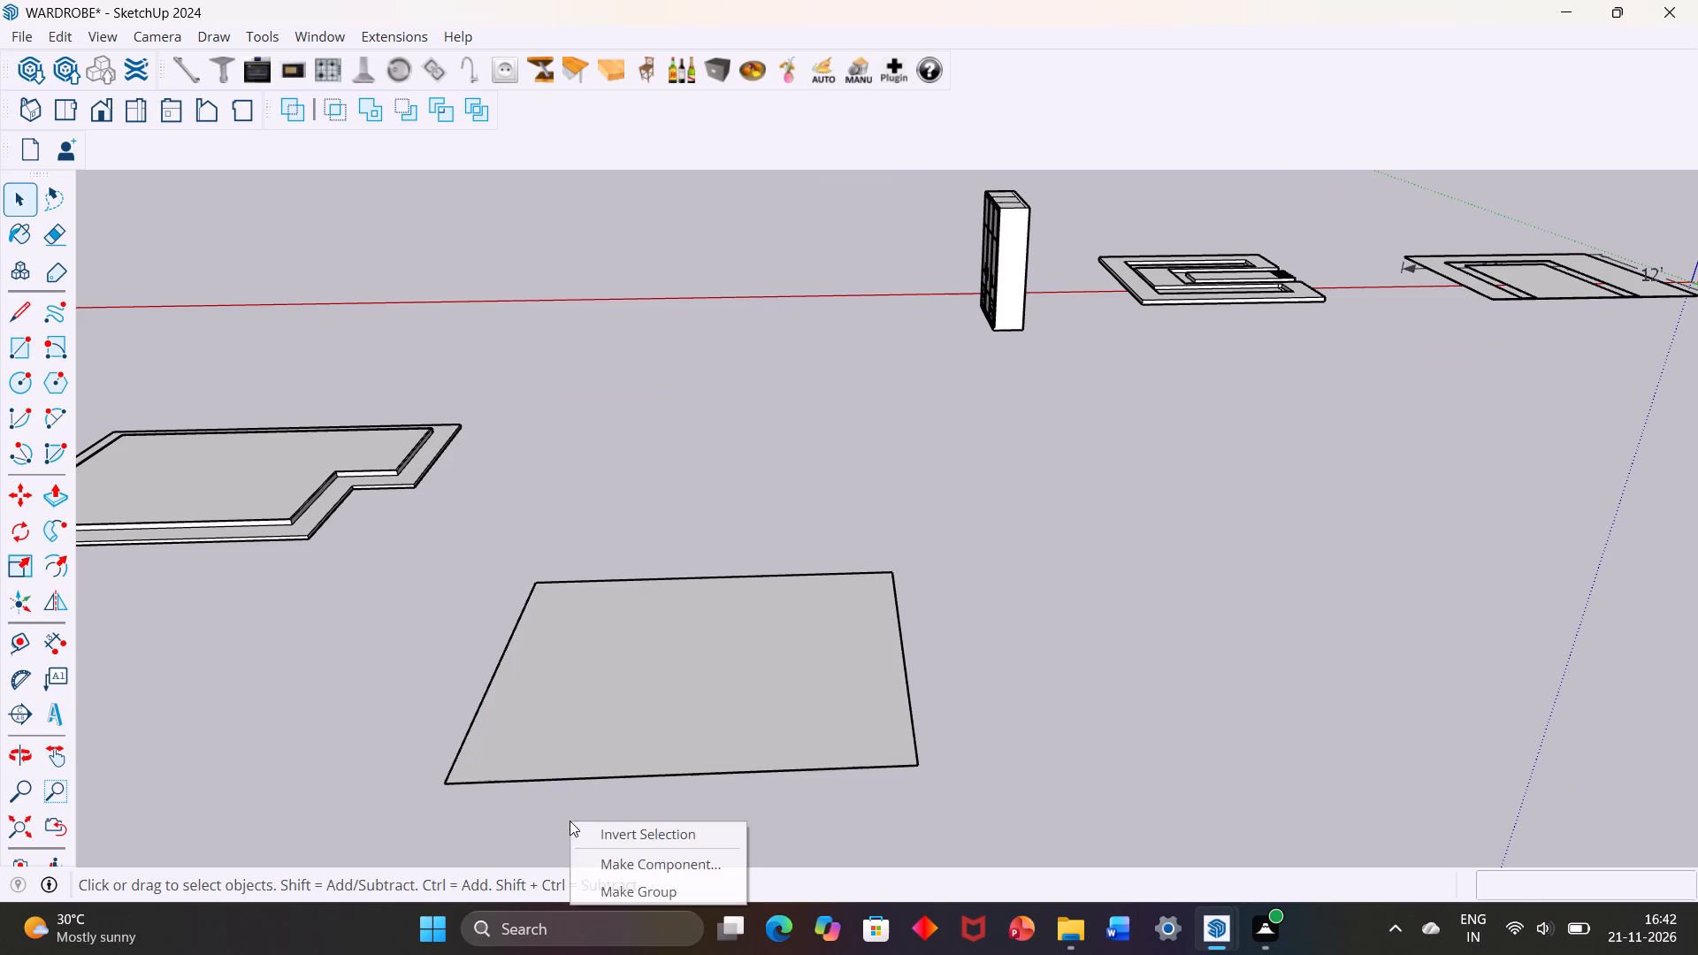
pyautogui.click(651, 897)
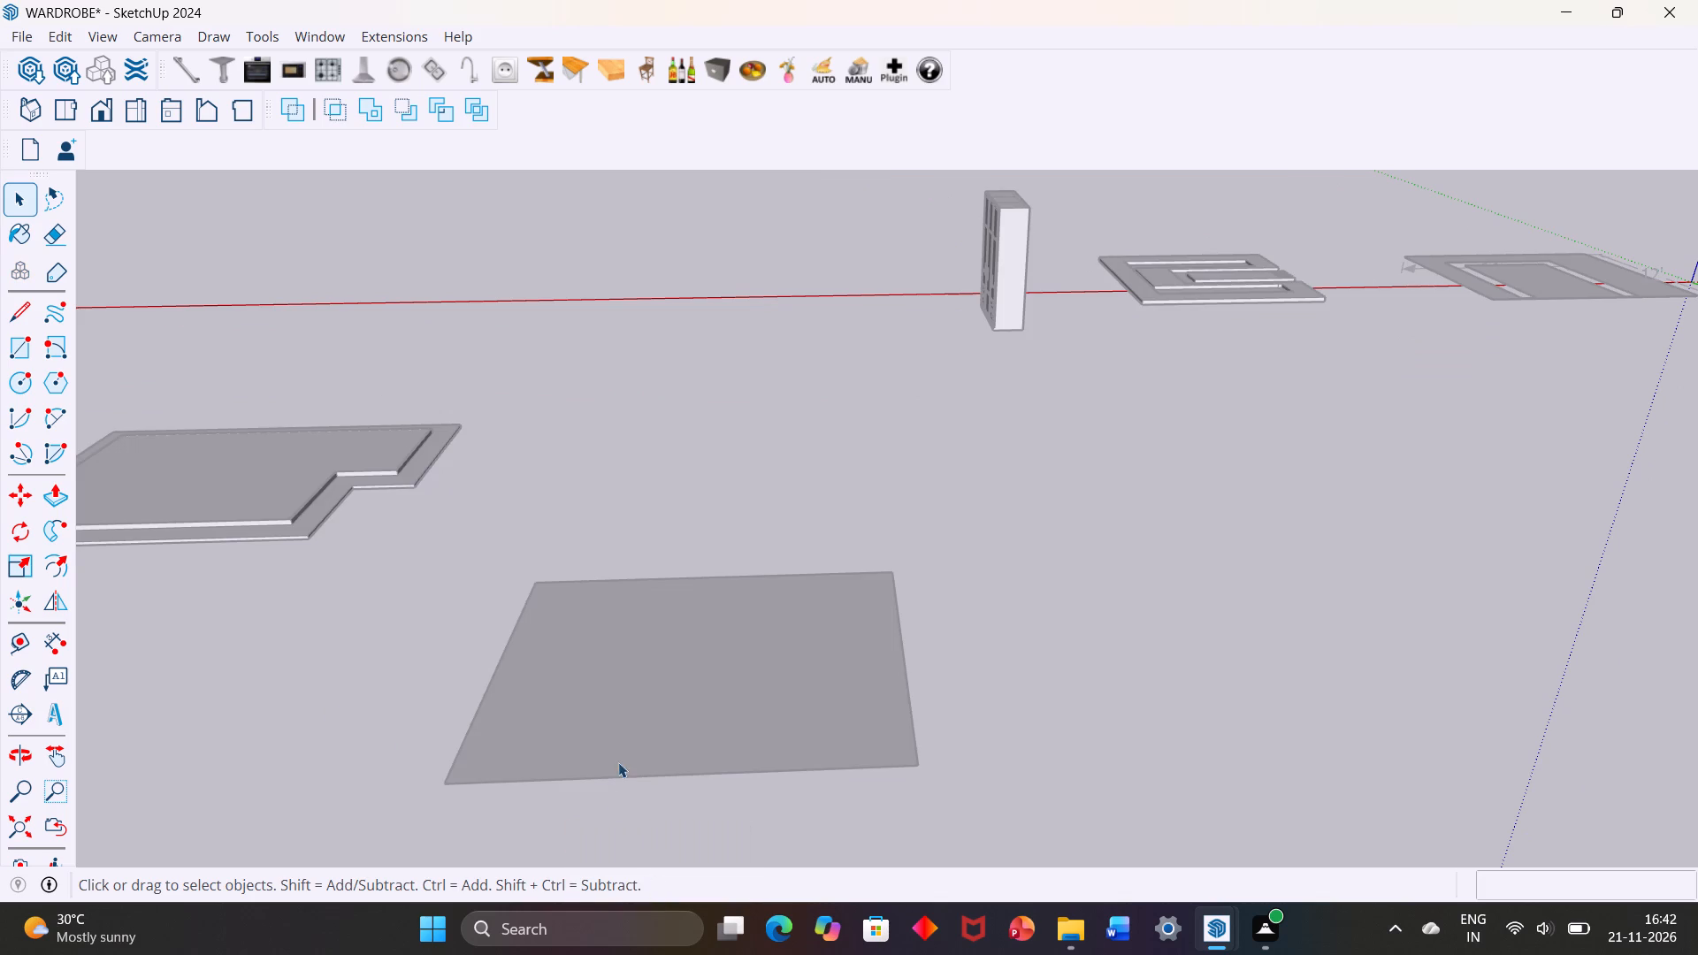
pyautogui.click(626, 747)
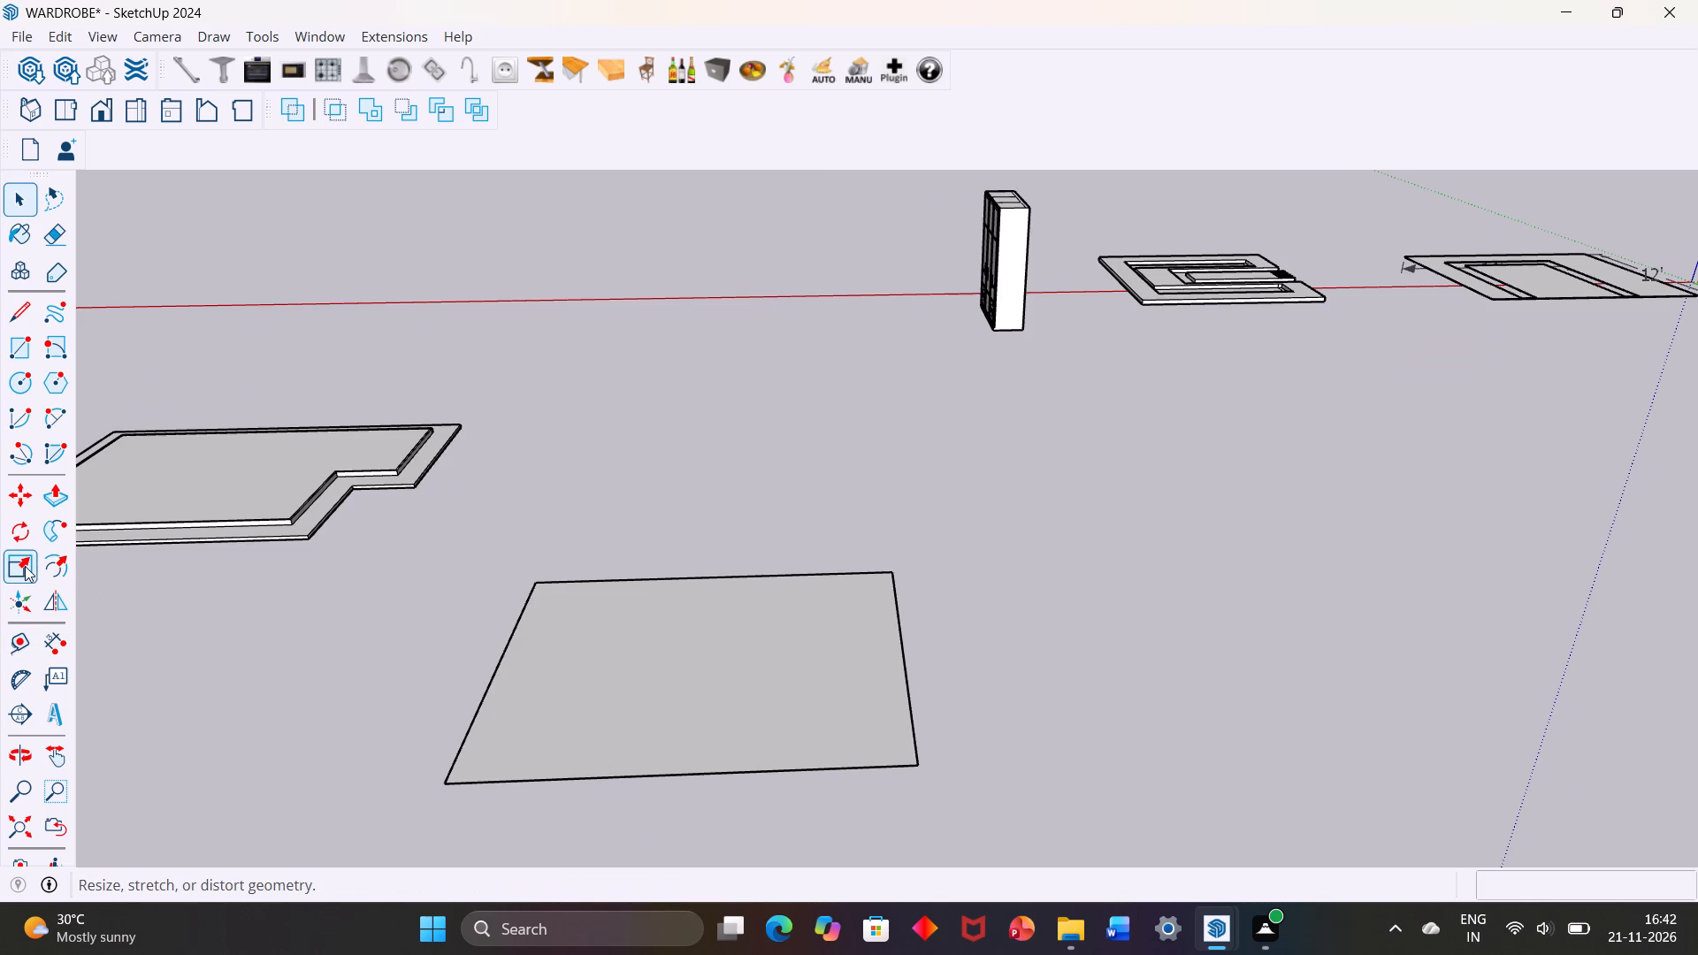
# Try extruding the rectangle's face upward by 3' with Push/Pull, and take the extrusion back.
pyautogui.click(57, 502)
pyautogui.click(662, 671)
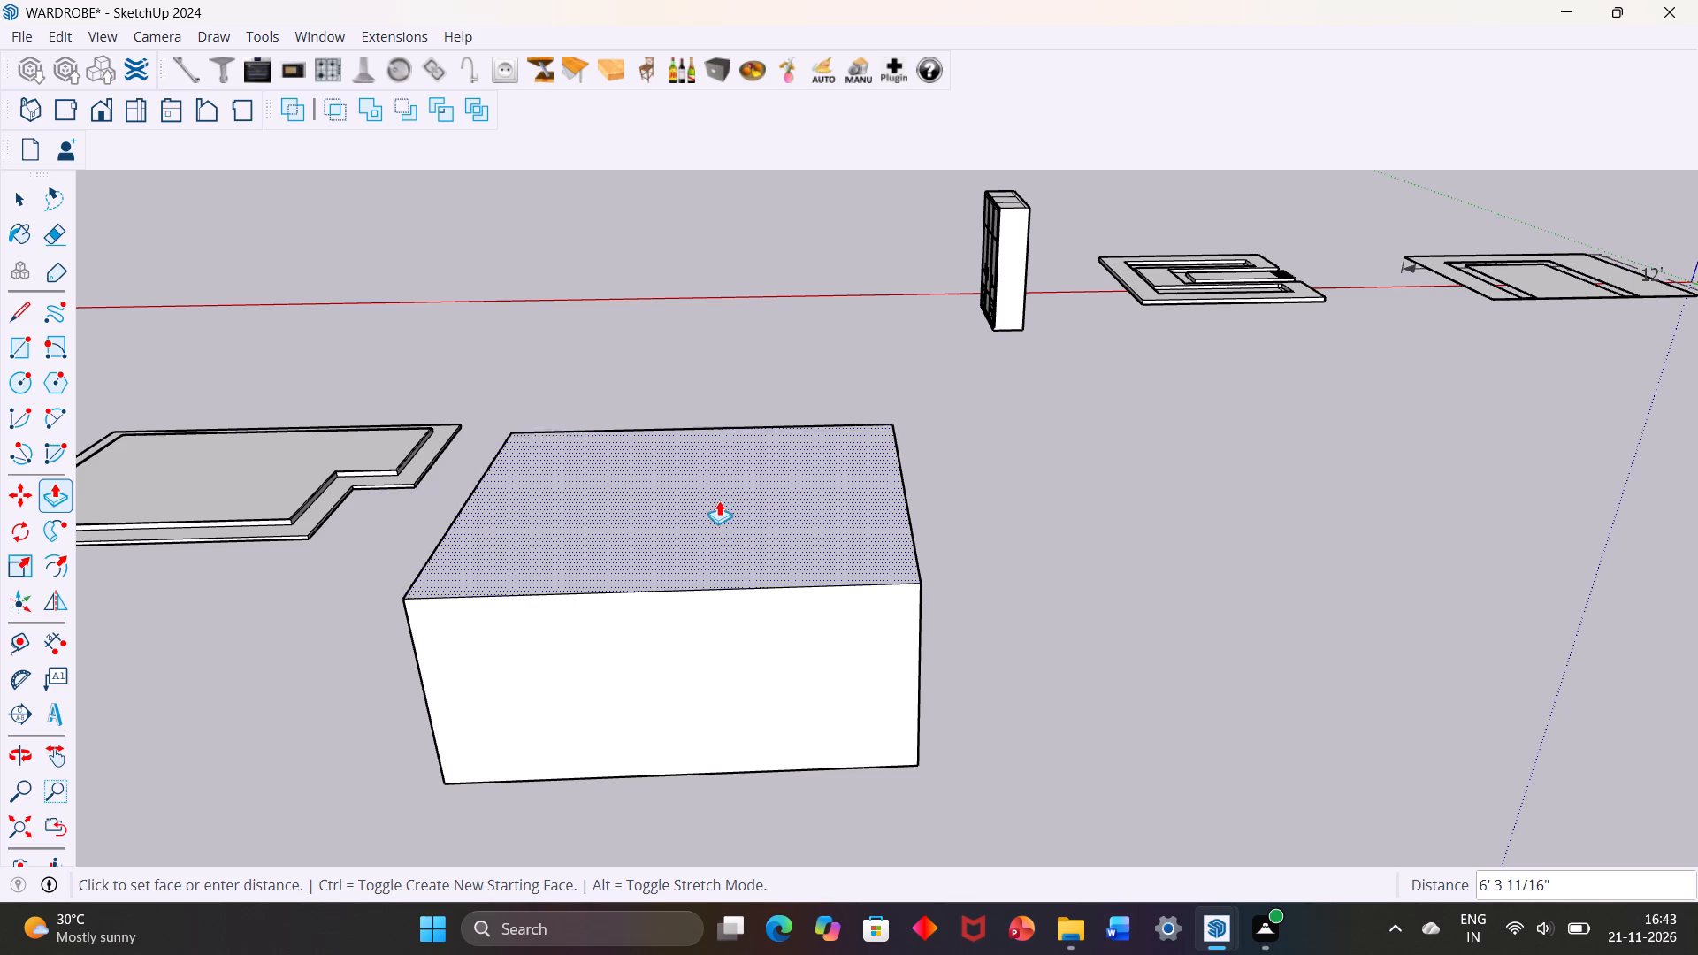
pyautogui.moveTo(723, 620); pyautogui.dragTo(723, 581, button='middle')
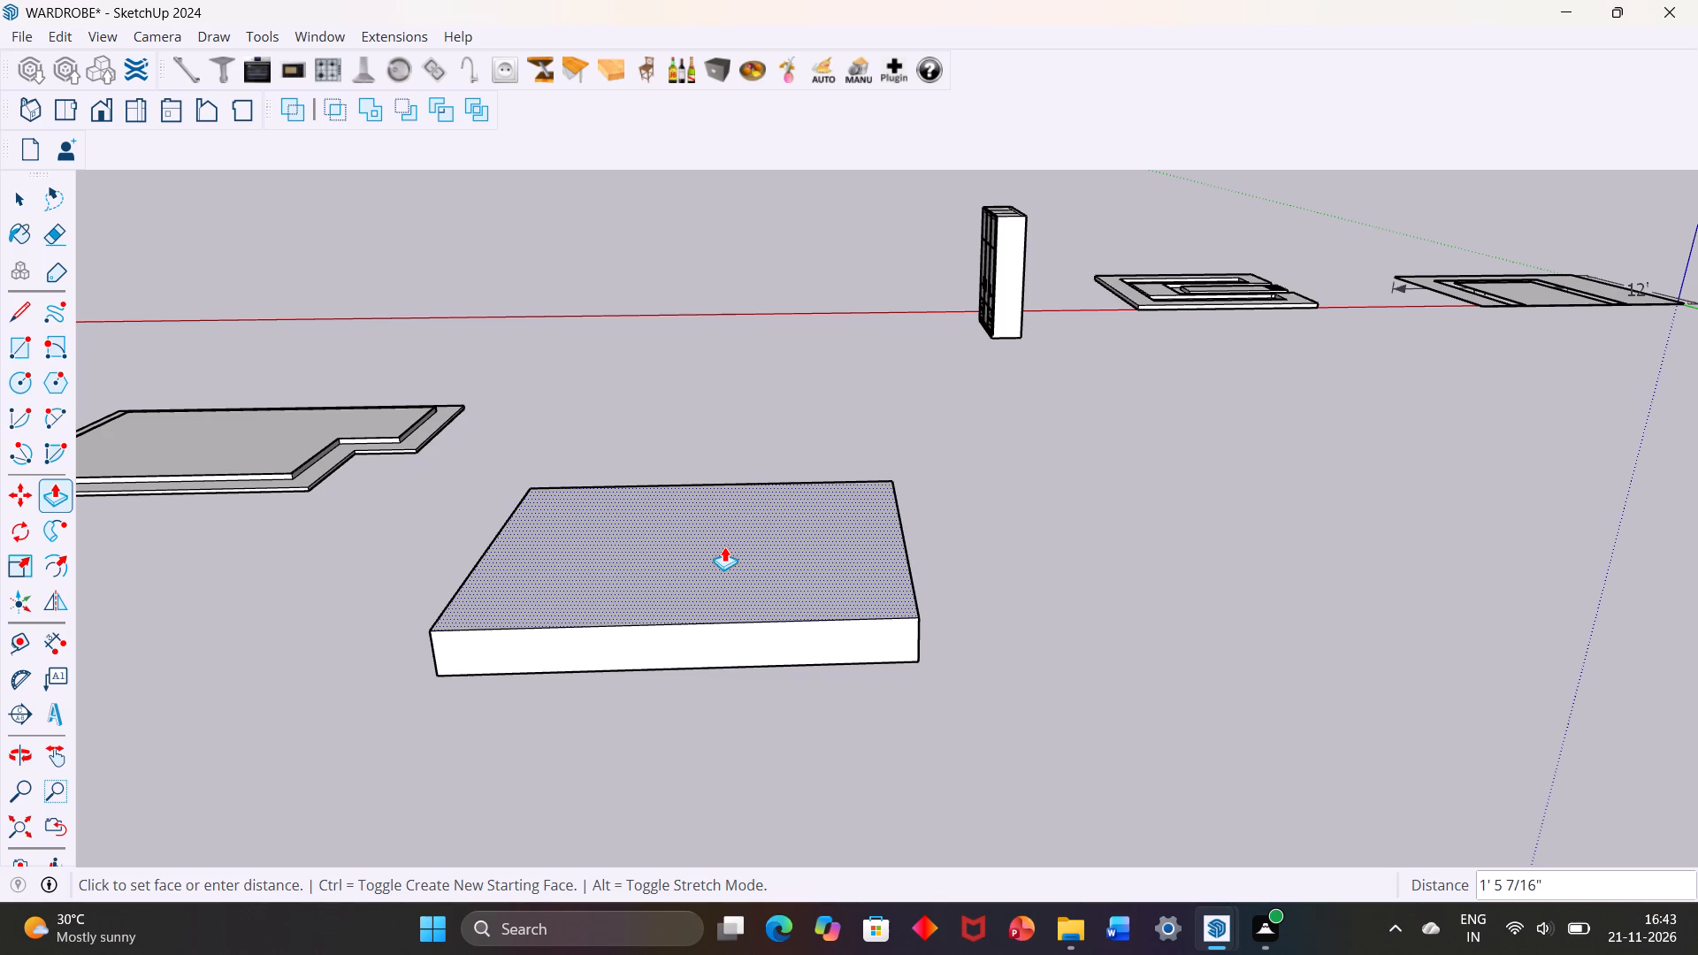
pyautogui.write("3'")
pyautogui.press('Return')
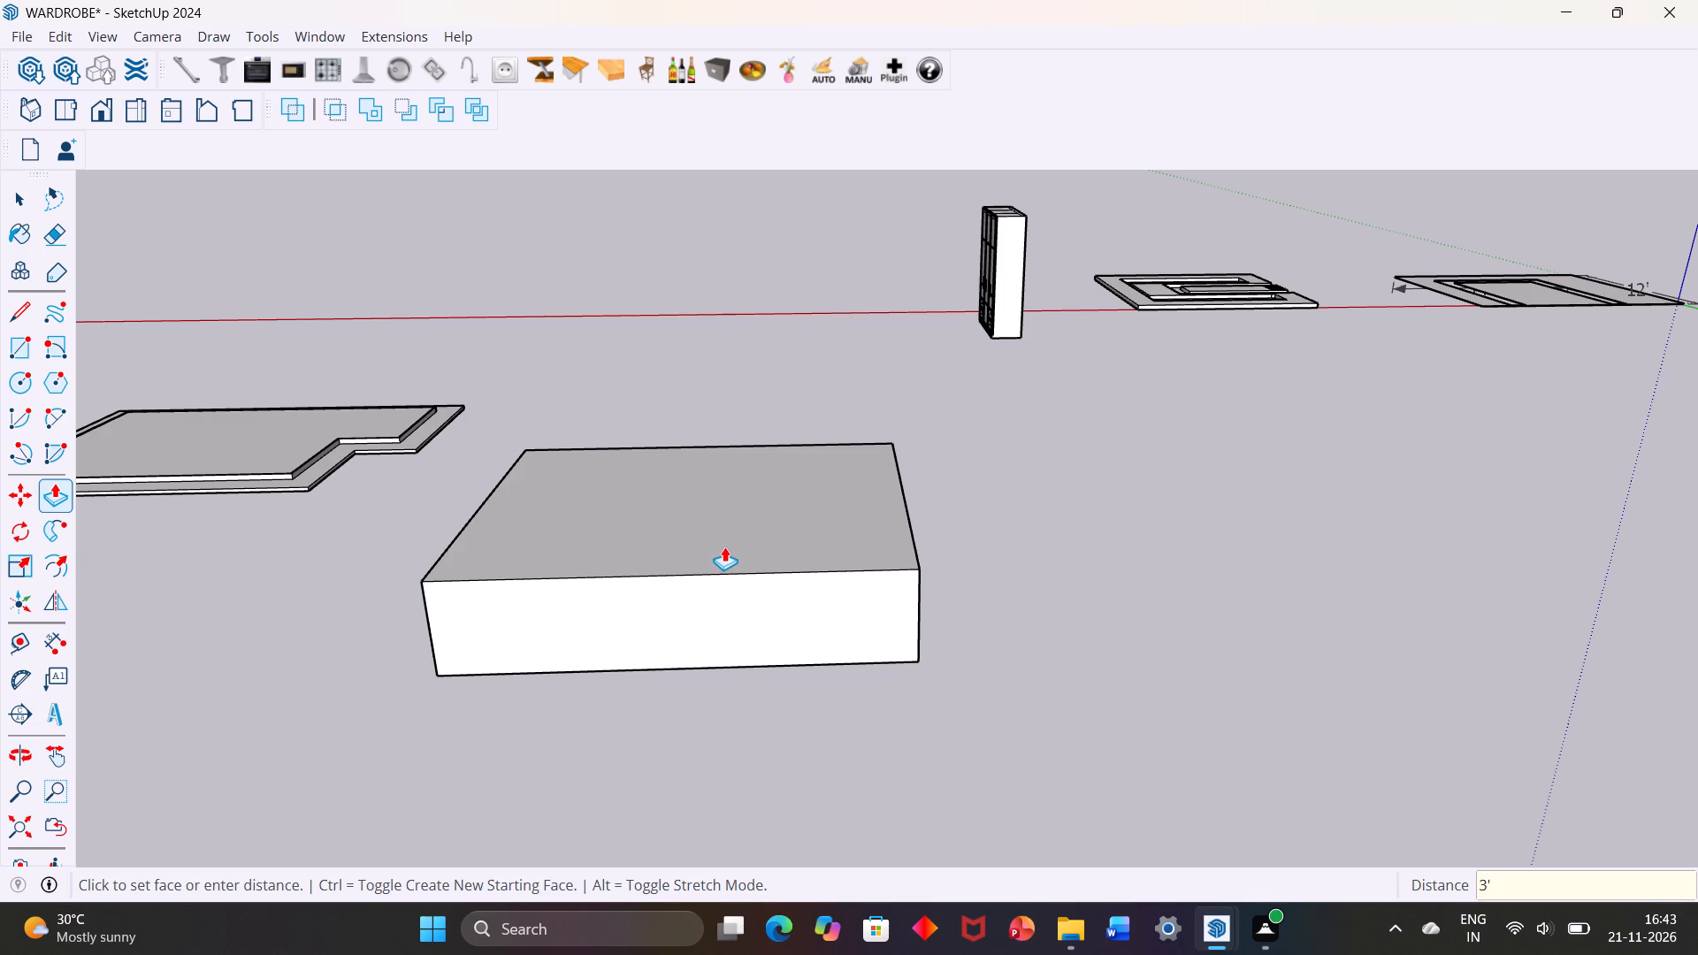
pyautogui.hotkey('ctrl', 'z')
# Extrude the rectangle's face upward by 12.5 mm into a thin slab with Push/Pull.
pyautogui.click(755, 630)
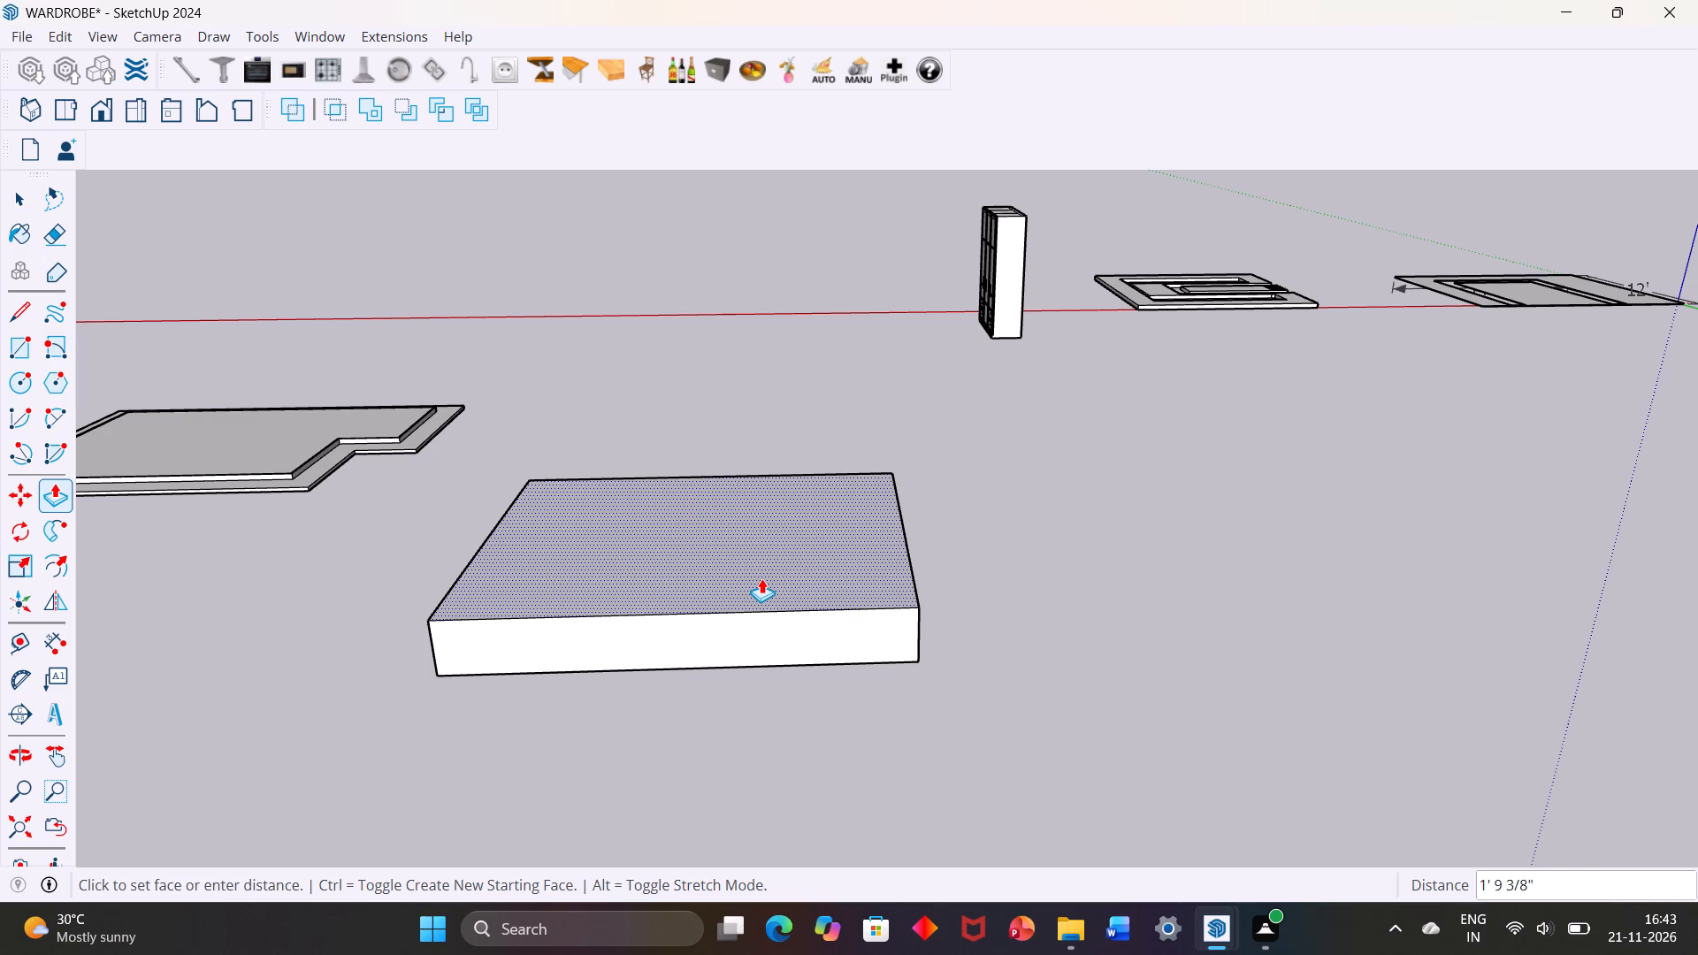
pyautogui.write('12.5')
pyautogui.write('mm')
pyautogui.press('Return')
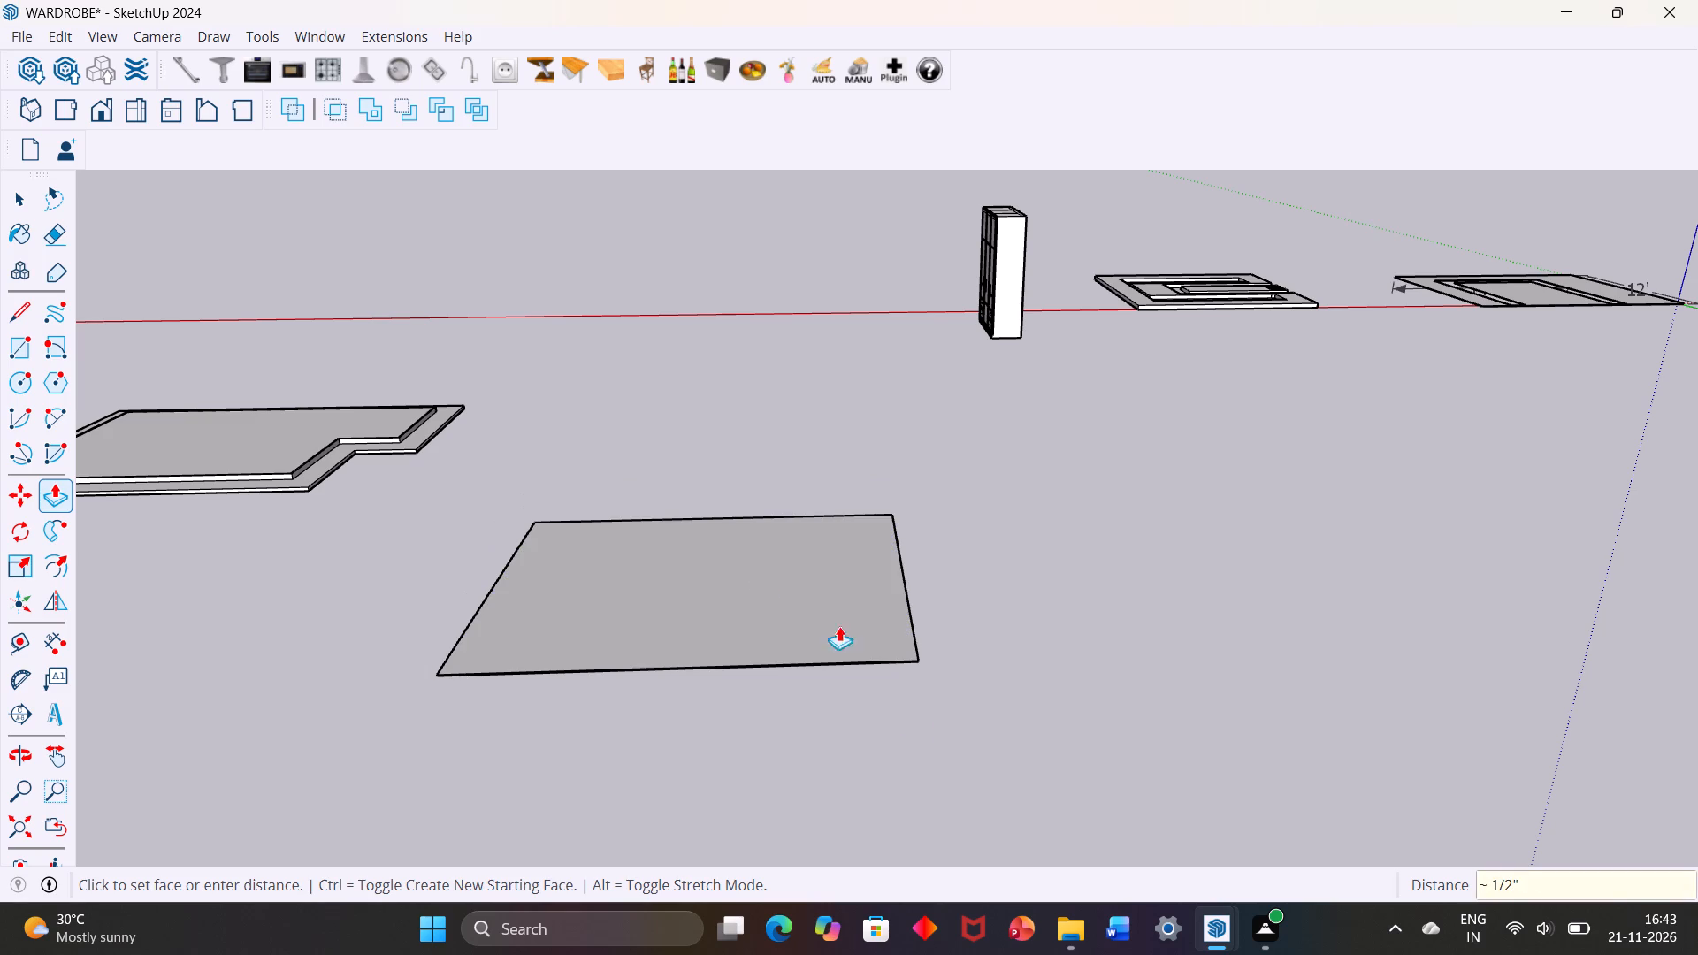
# Examine the thin slab's thickness from a low side angle and from above.
pyautogui.moveTo(825, 693); pyautogui.dragTo(807, 599, button='middle')
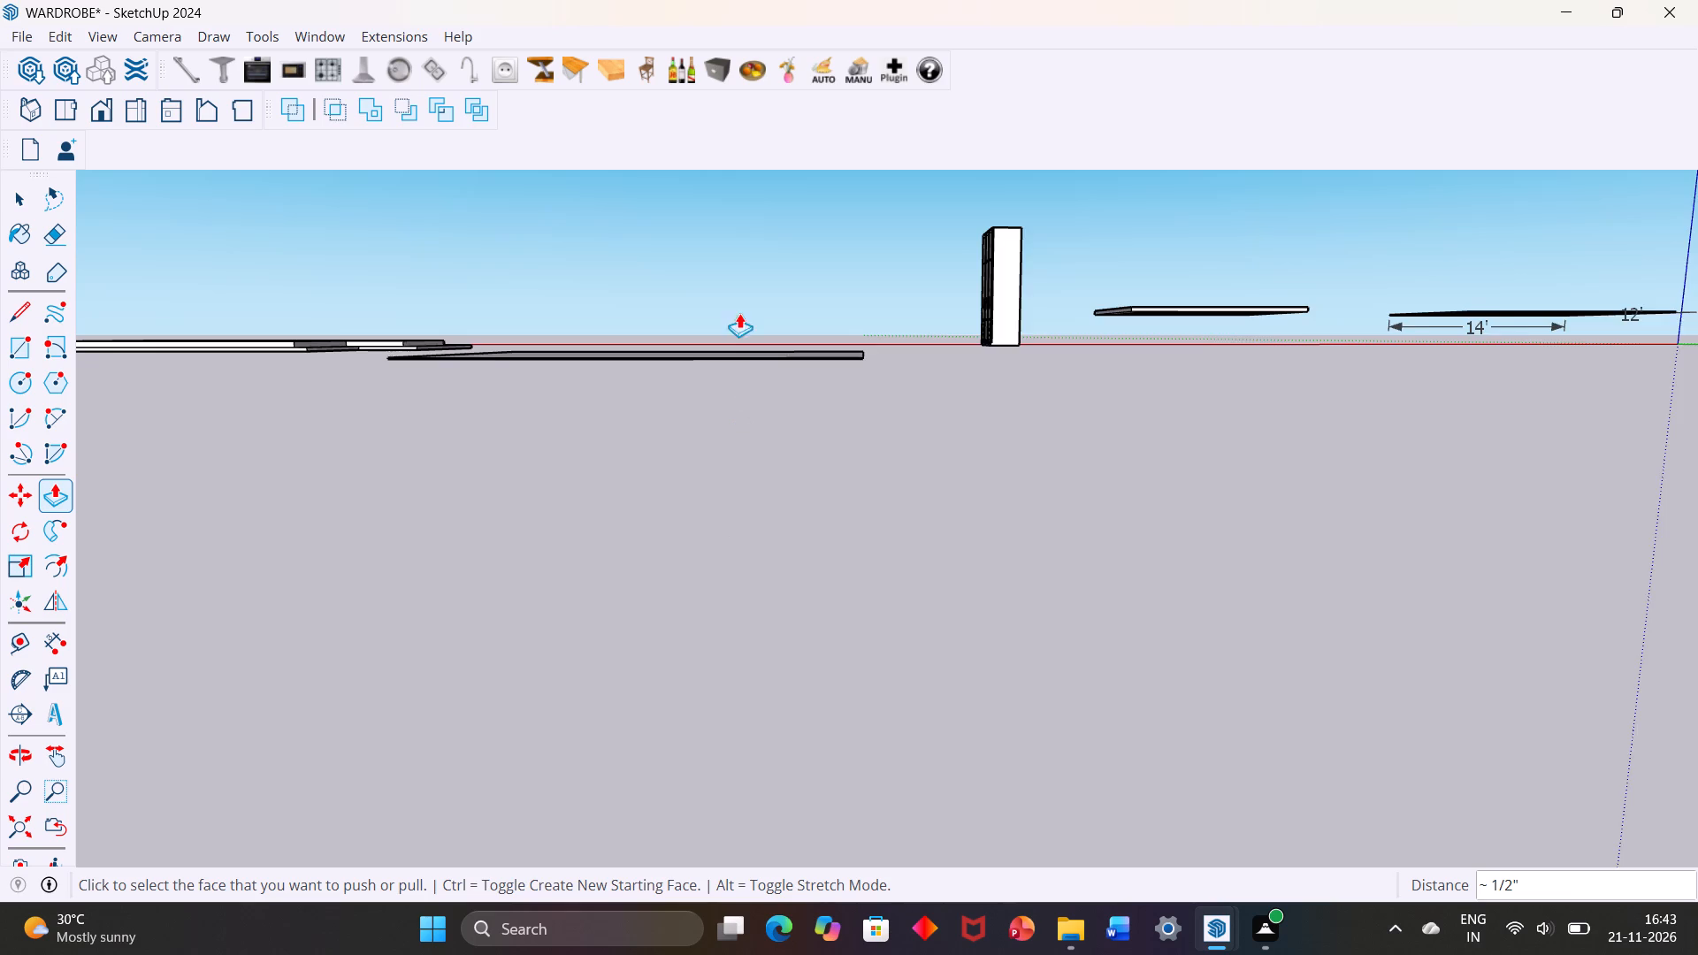
pyautogui.scroll(8, 735, 333)
pyautogui.scroll(4, 681, 382)
pyautogui.scroll(-15, 679, 402)
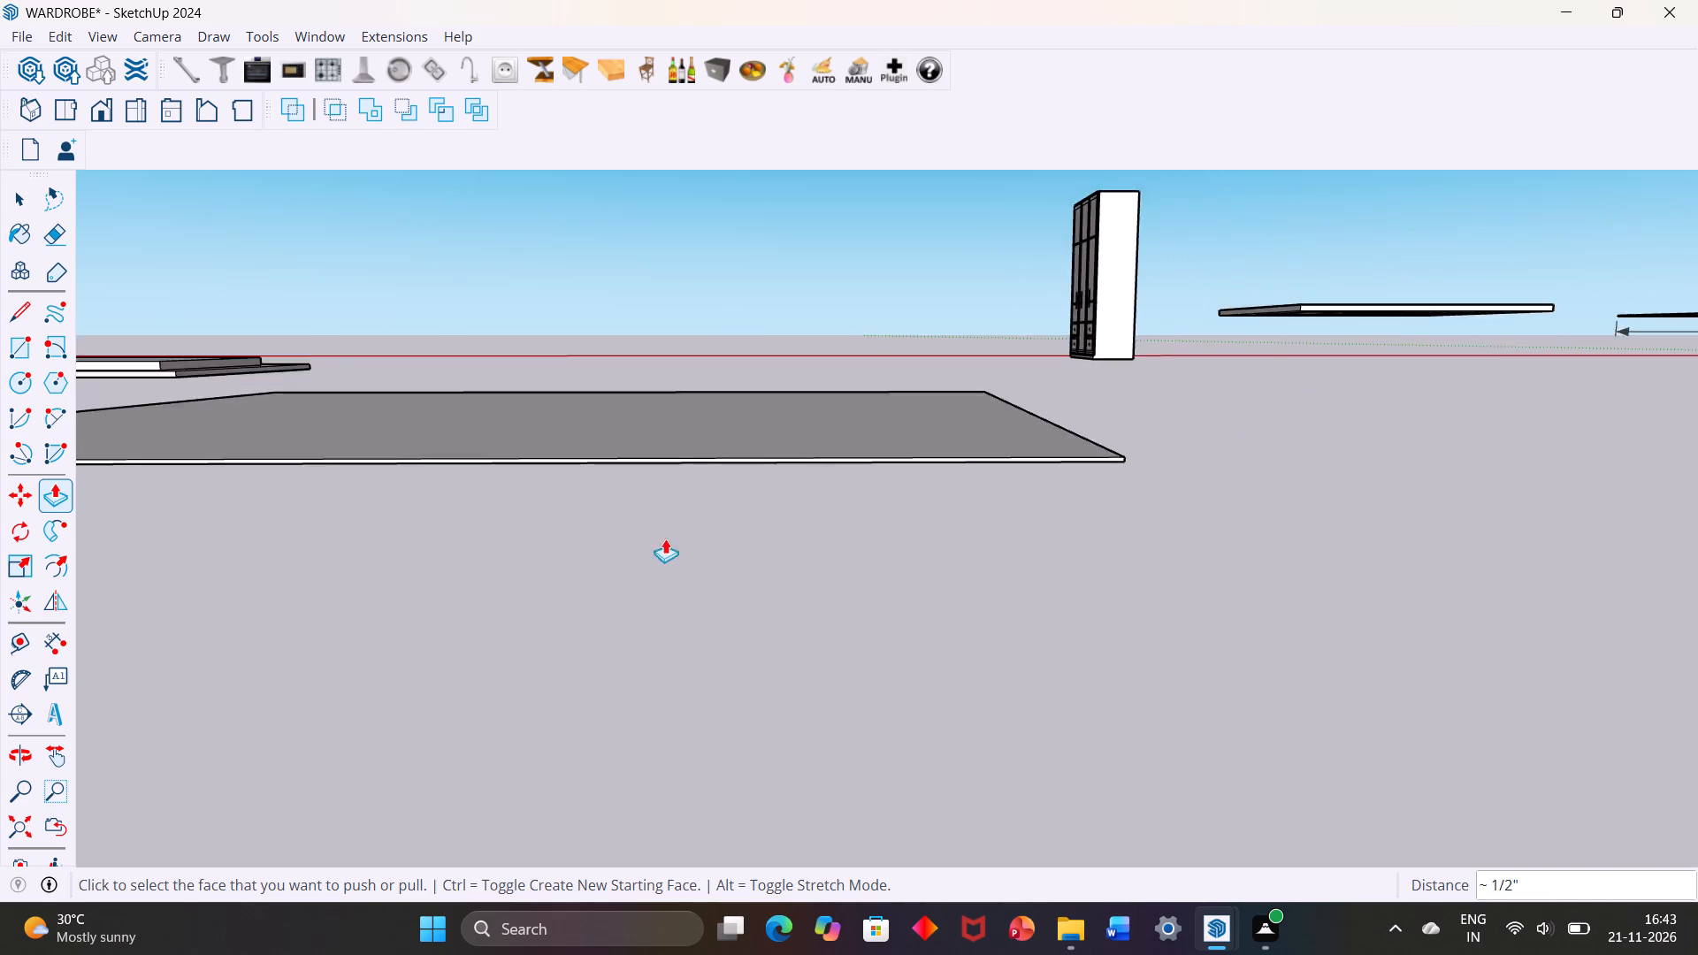
pyautogui.scroll(-3, 665, 539)
pyautogui.moveTo(664, 551); pyautogui.dragTo(662, 653, button='middle')
pyautogui.scroll(-11, 643, 549)
pyautogui.press('space')
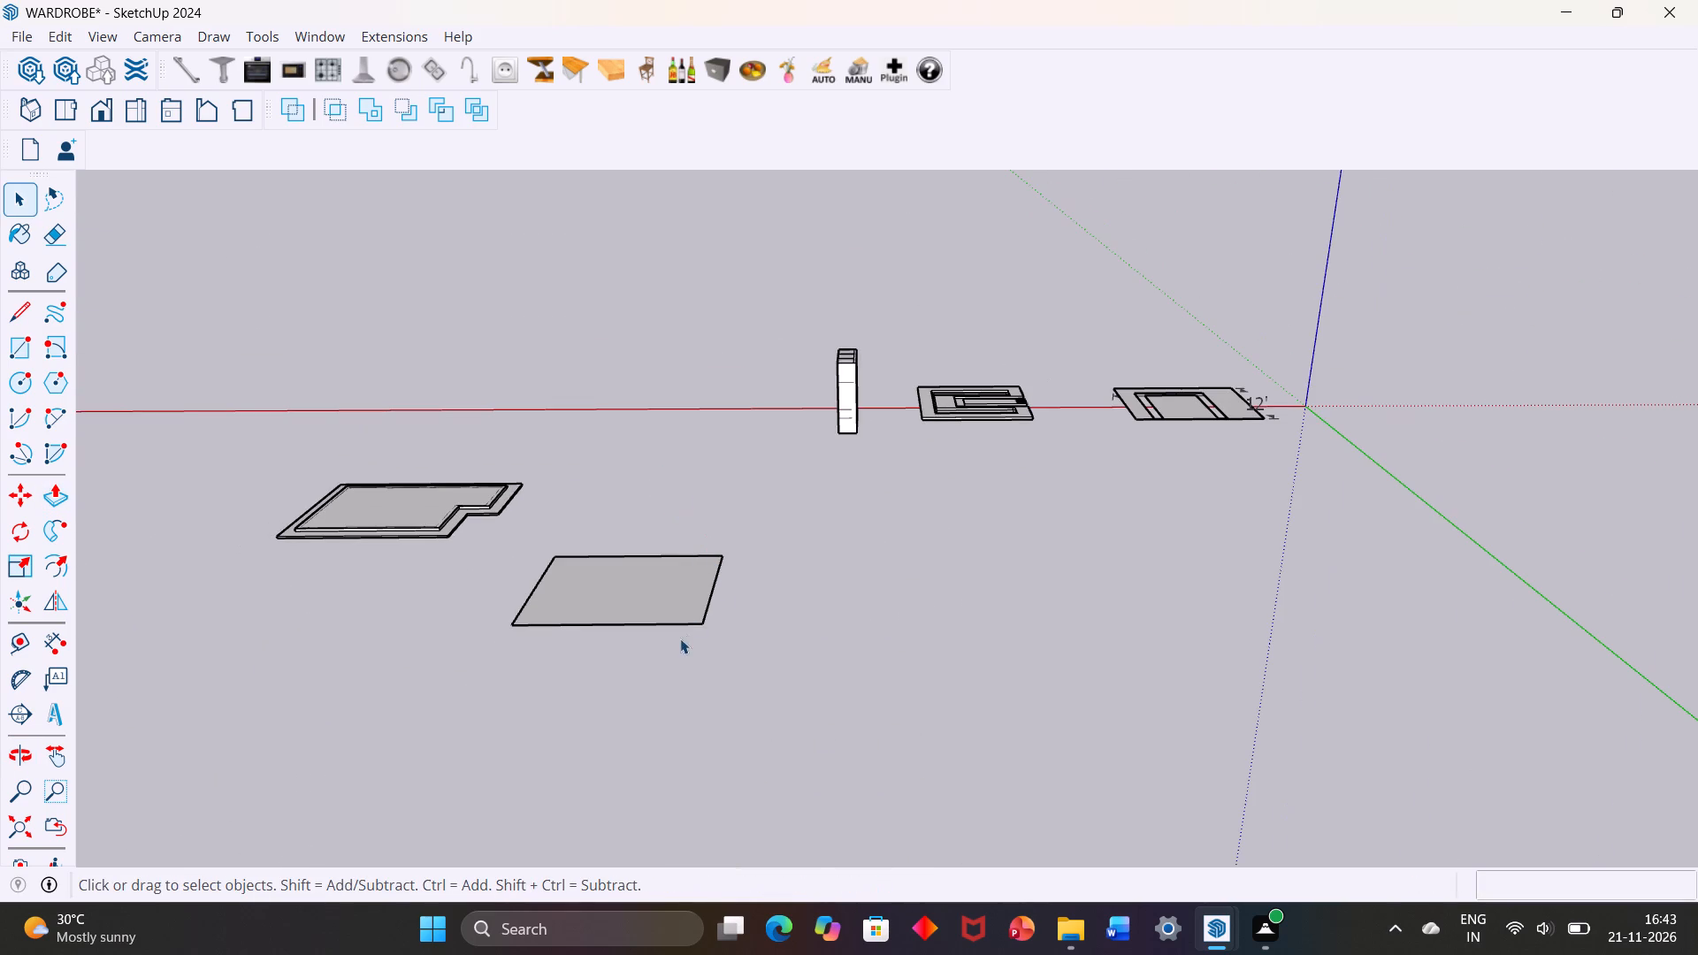
pyautogui.moveTo(674, 638); pyautogui.dragTo(679, 685, button='middle')
pyautogui.scroll(7, 679, 685)
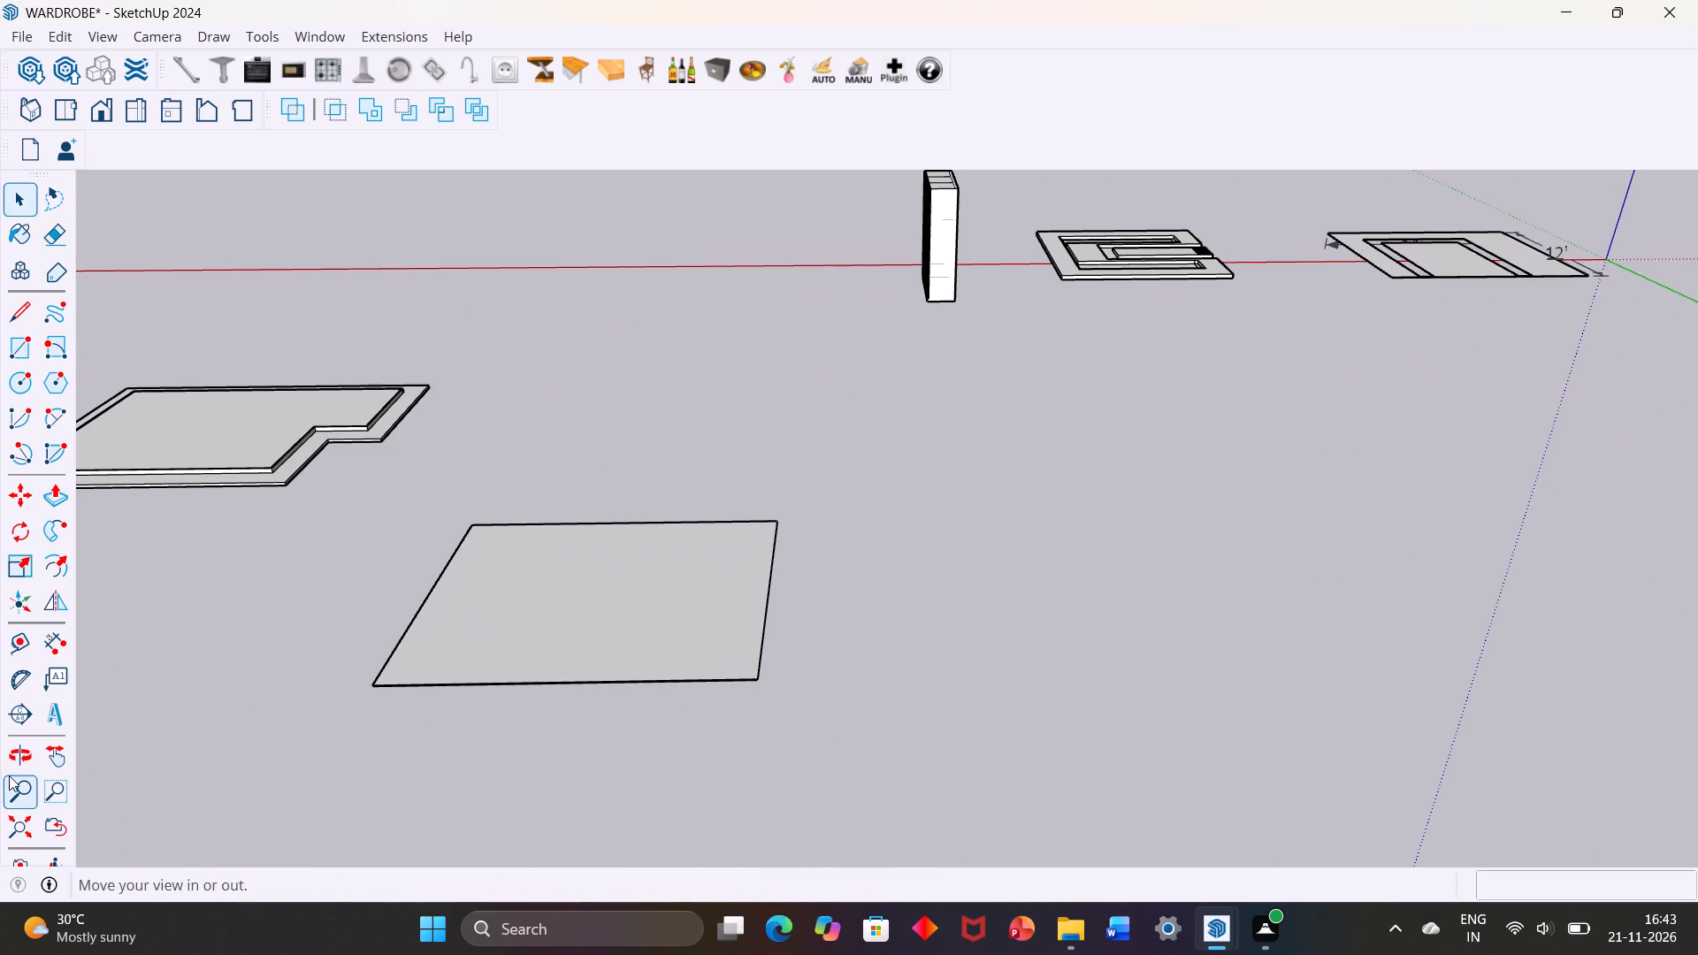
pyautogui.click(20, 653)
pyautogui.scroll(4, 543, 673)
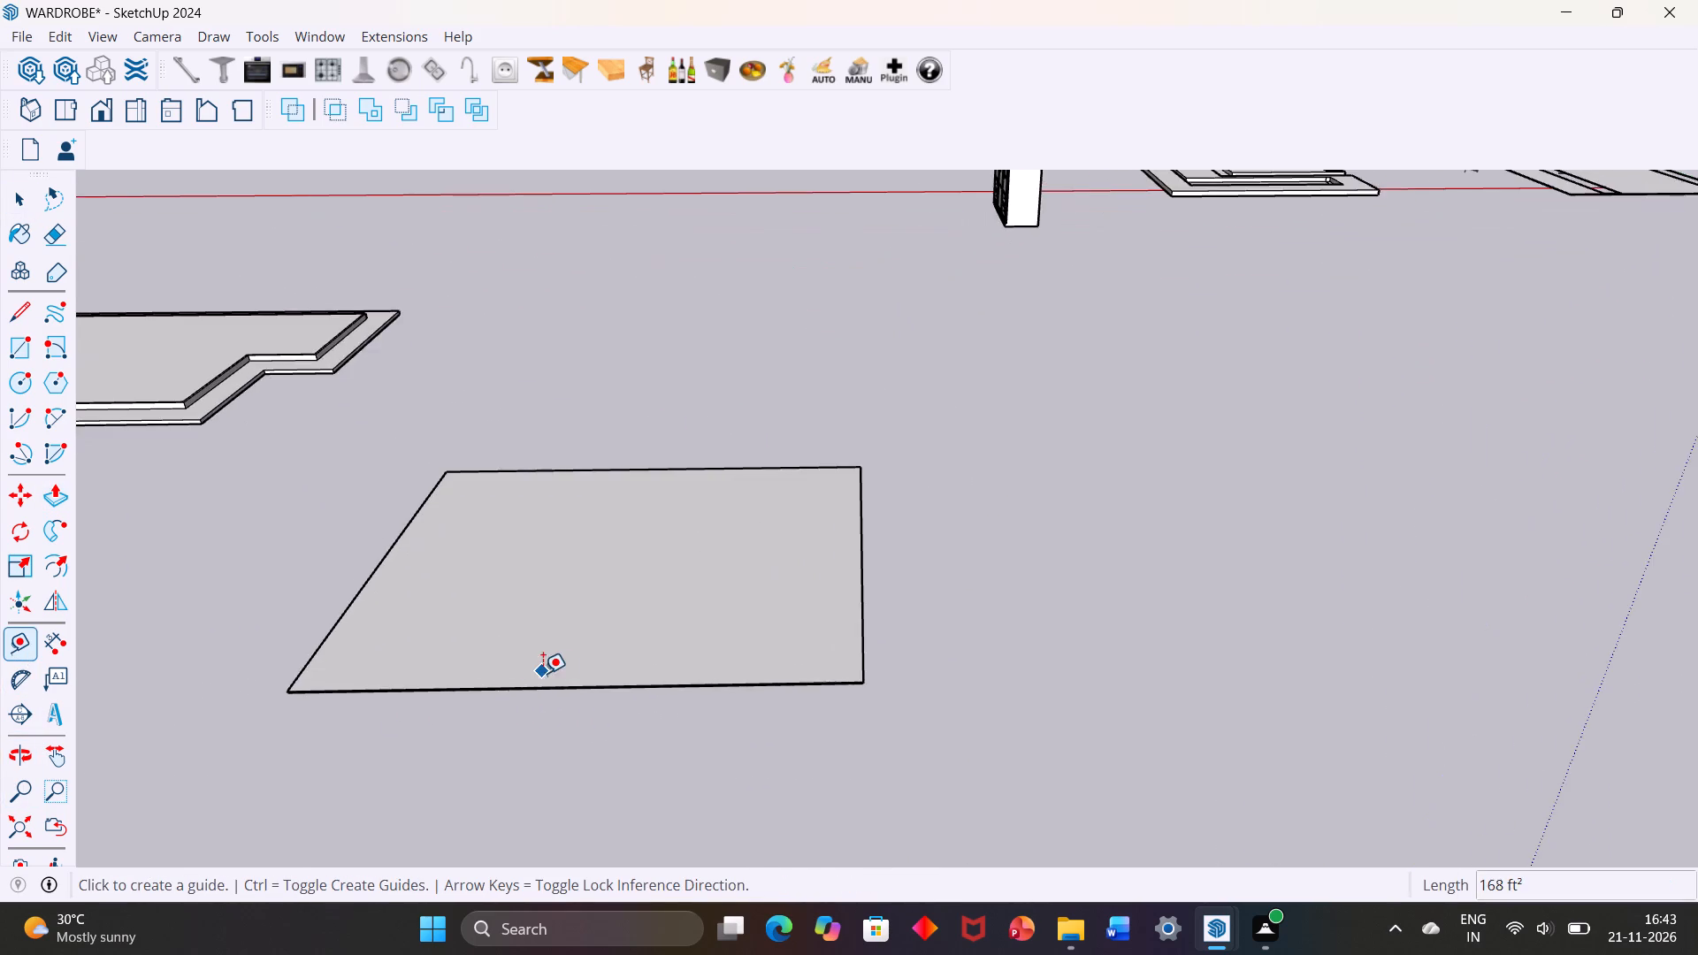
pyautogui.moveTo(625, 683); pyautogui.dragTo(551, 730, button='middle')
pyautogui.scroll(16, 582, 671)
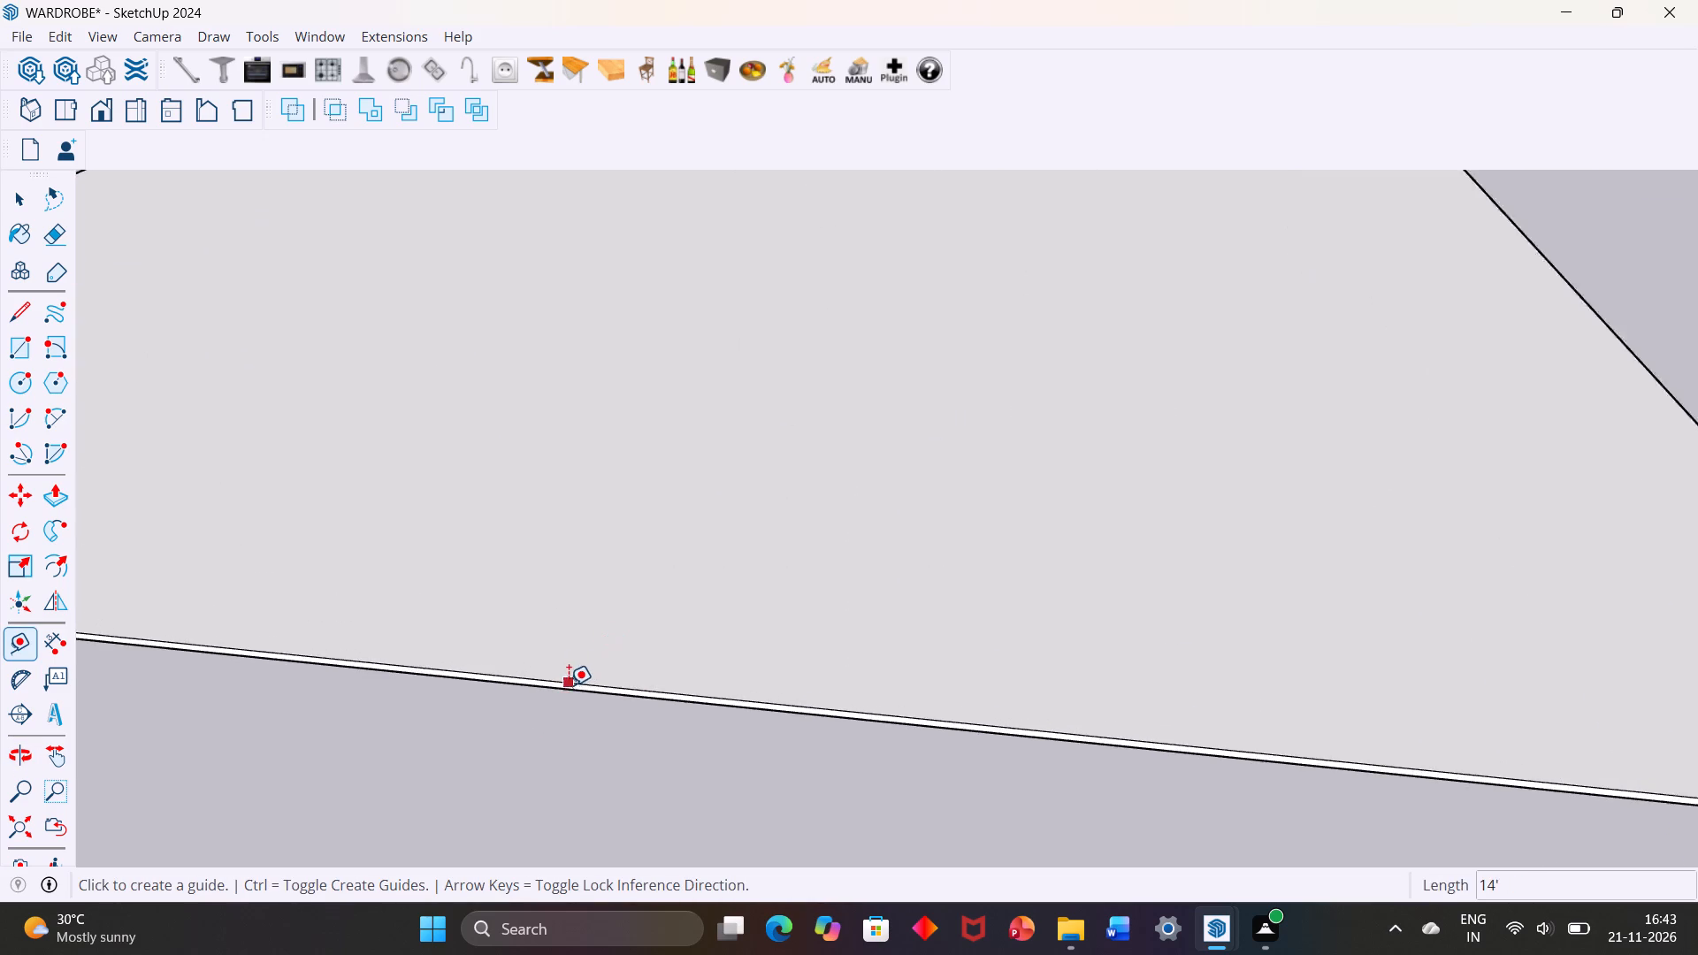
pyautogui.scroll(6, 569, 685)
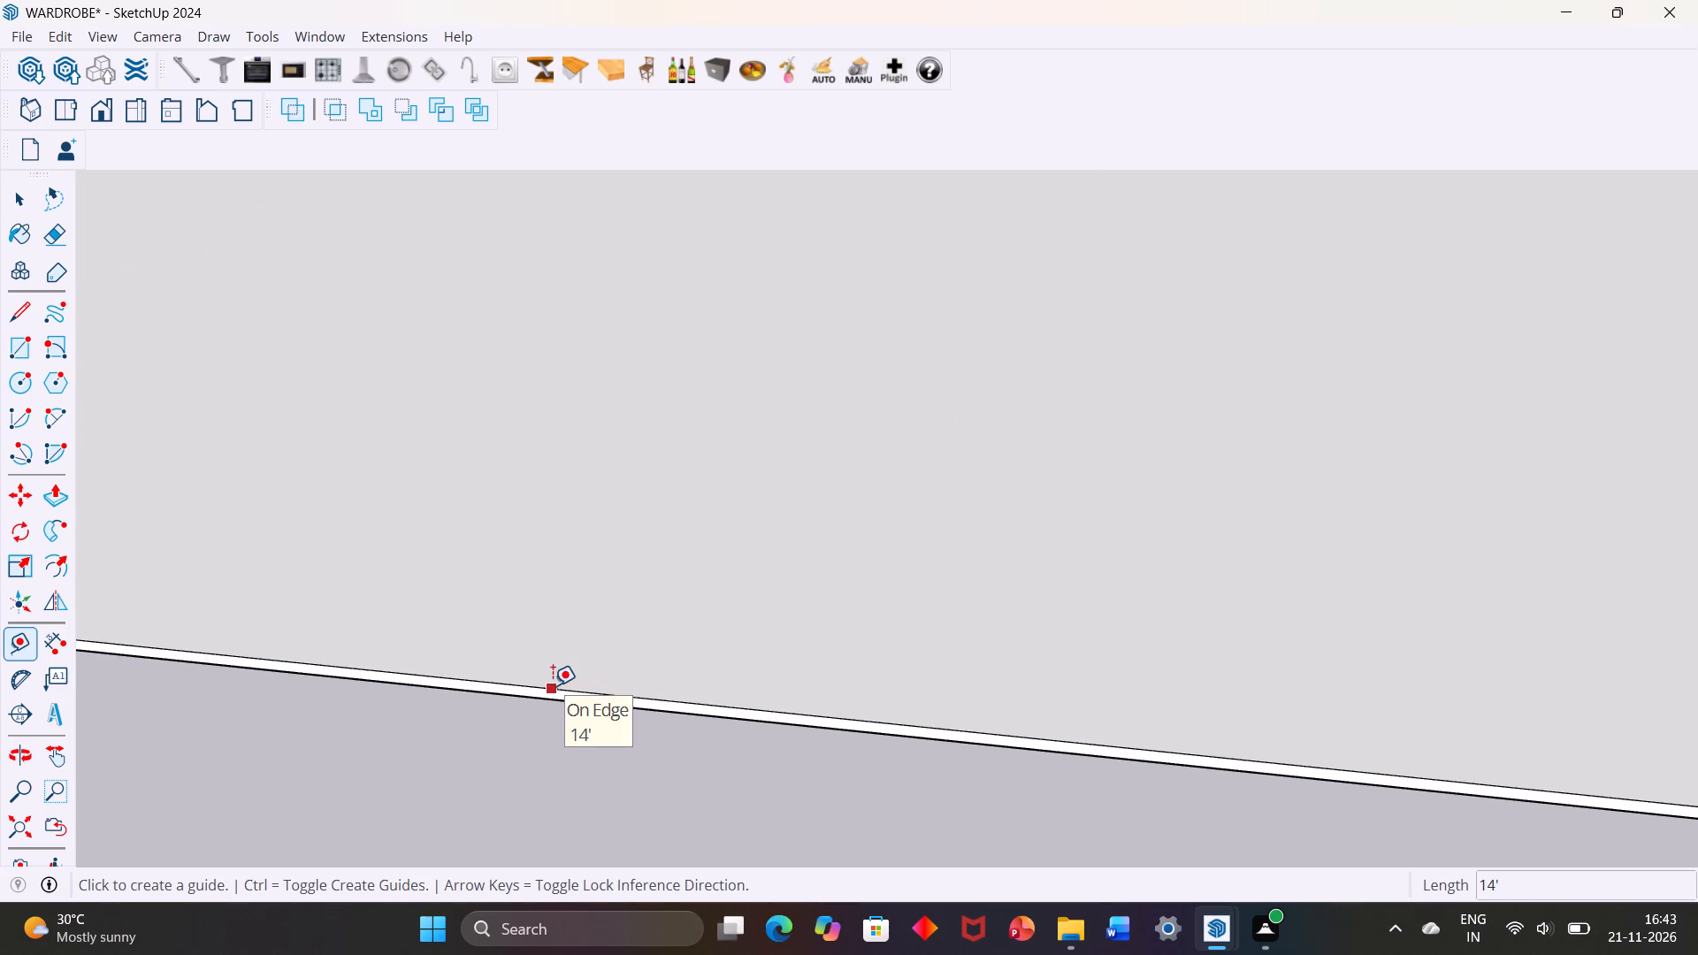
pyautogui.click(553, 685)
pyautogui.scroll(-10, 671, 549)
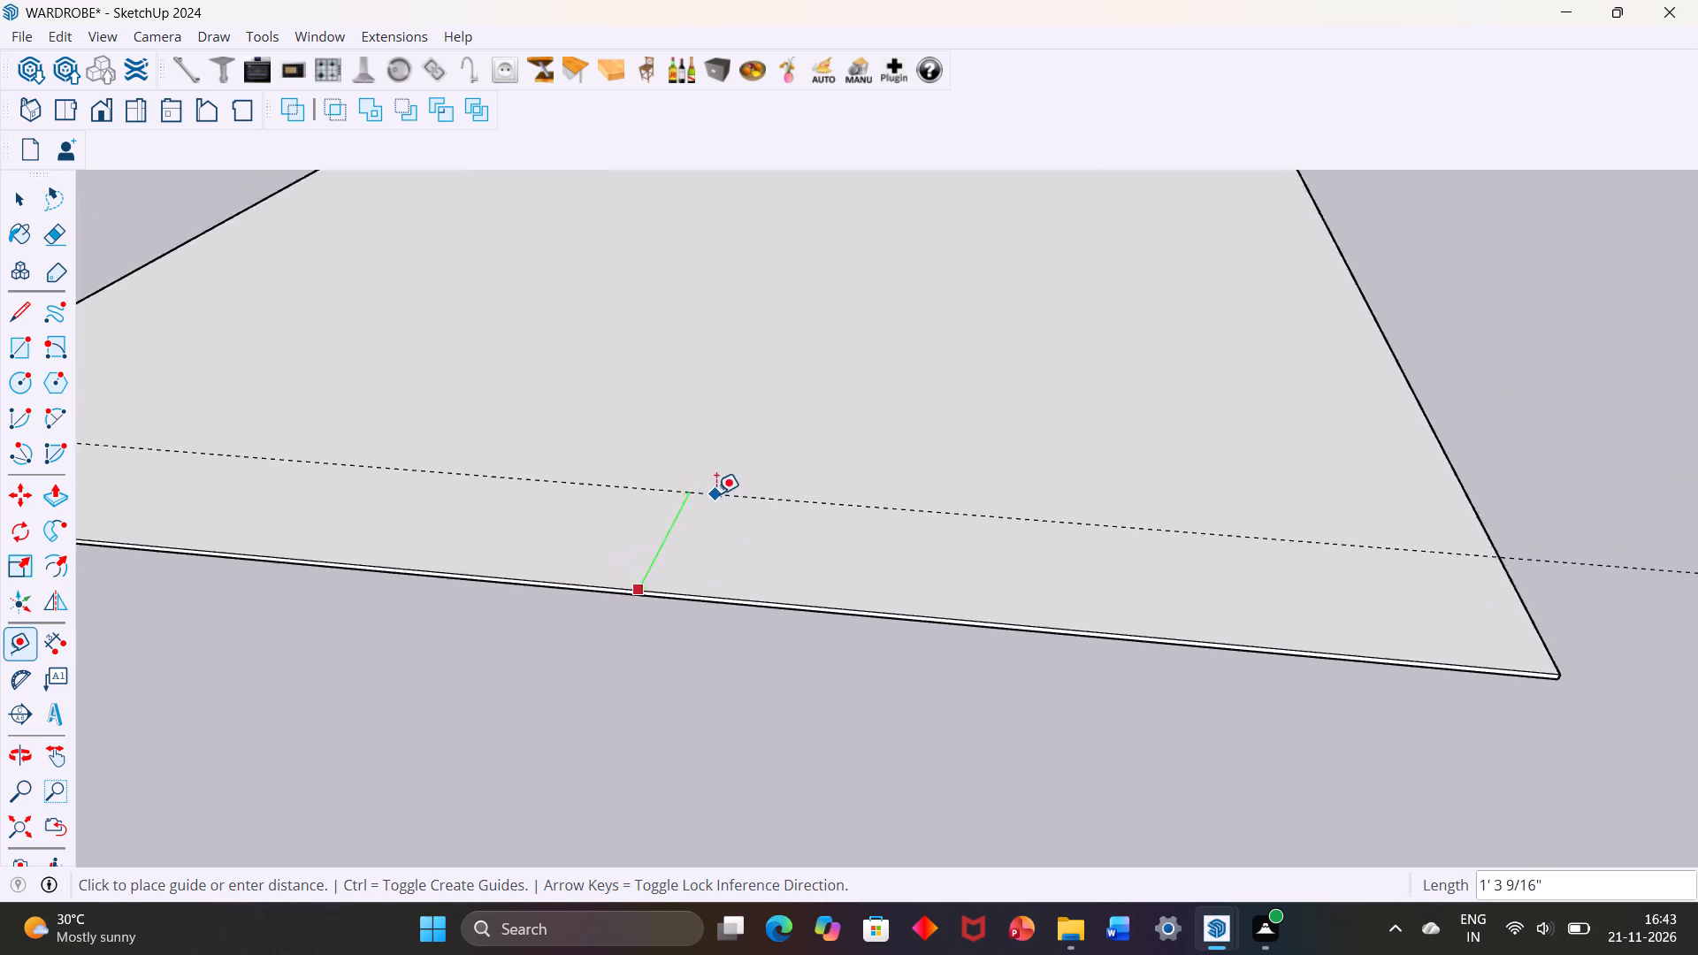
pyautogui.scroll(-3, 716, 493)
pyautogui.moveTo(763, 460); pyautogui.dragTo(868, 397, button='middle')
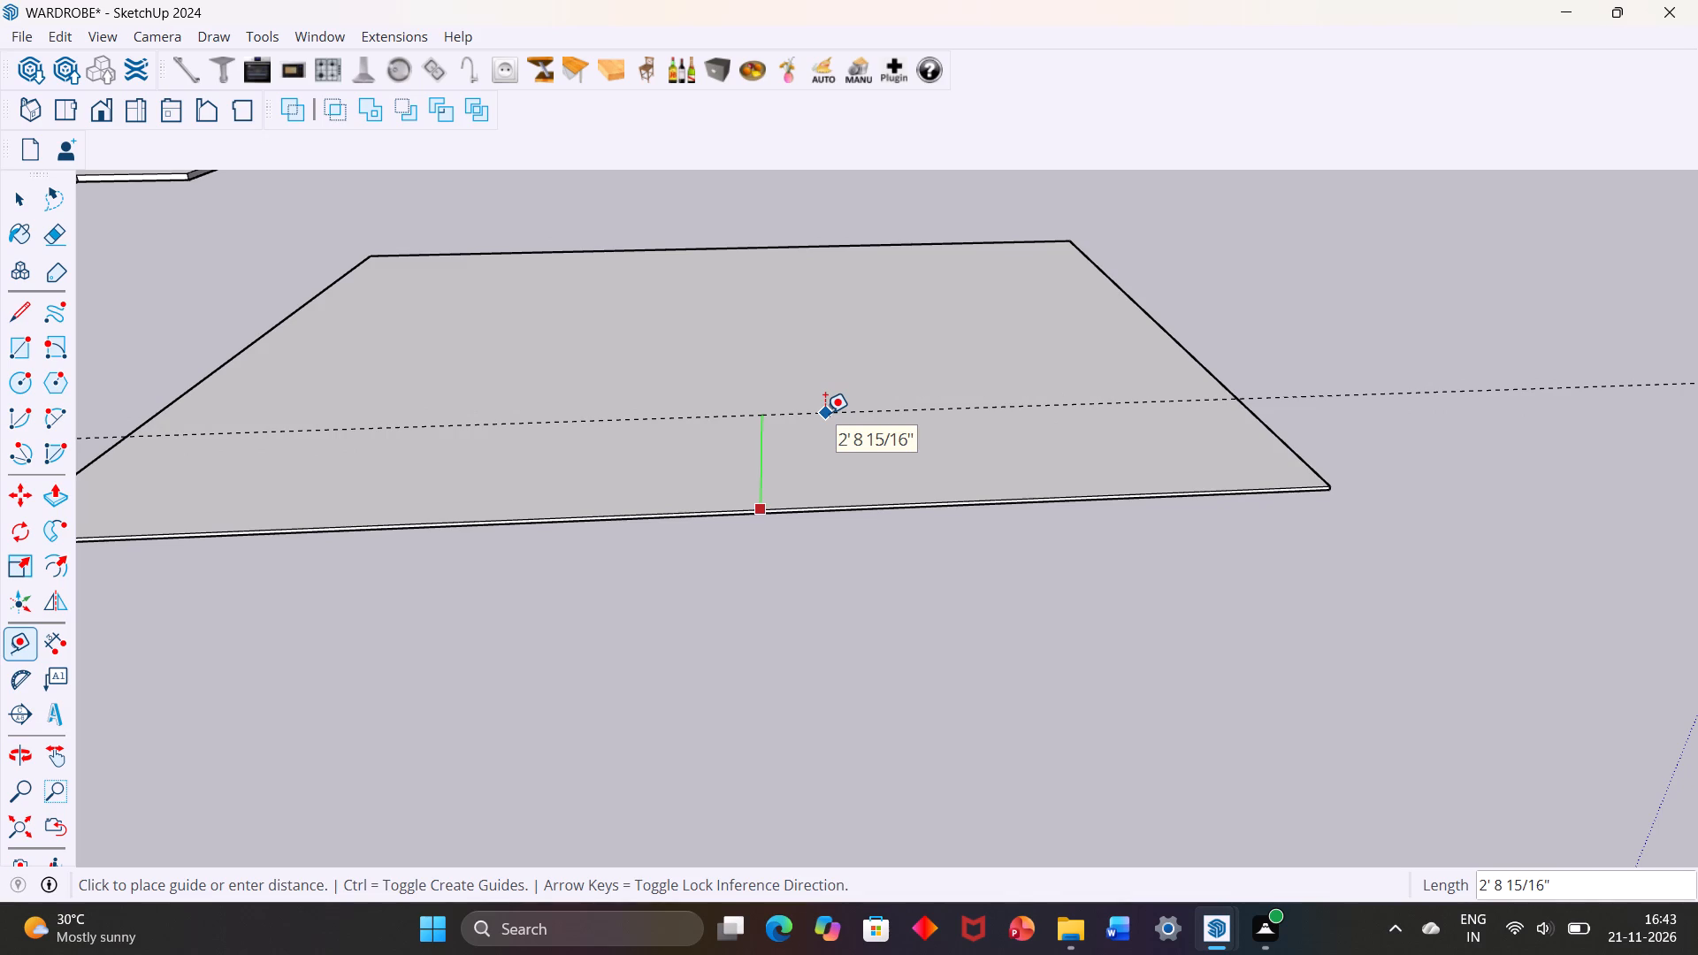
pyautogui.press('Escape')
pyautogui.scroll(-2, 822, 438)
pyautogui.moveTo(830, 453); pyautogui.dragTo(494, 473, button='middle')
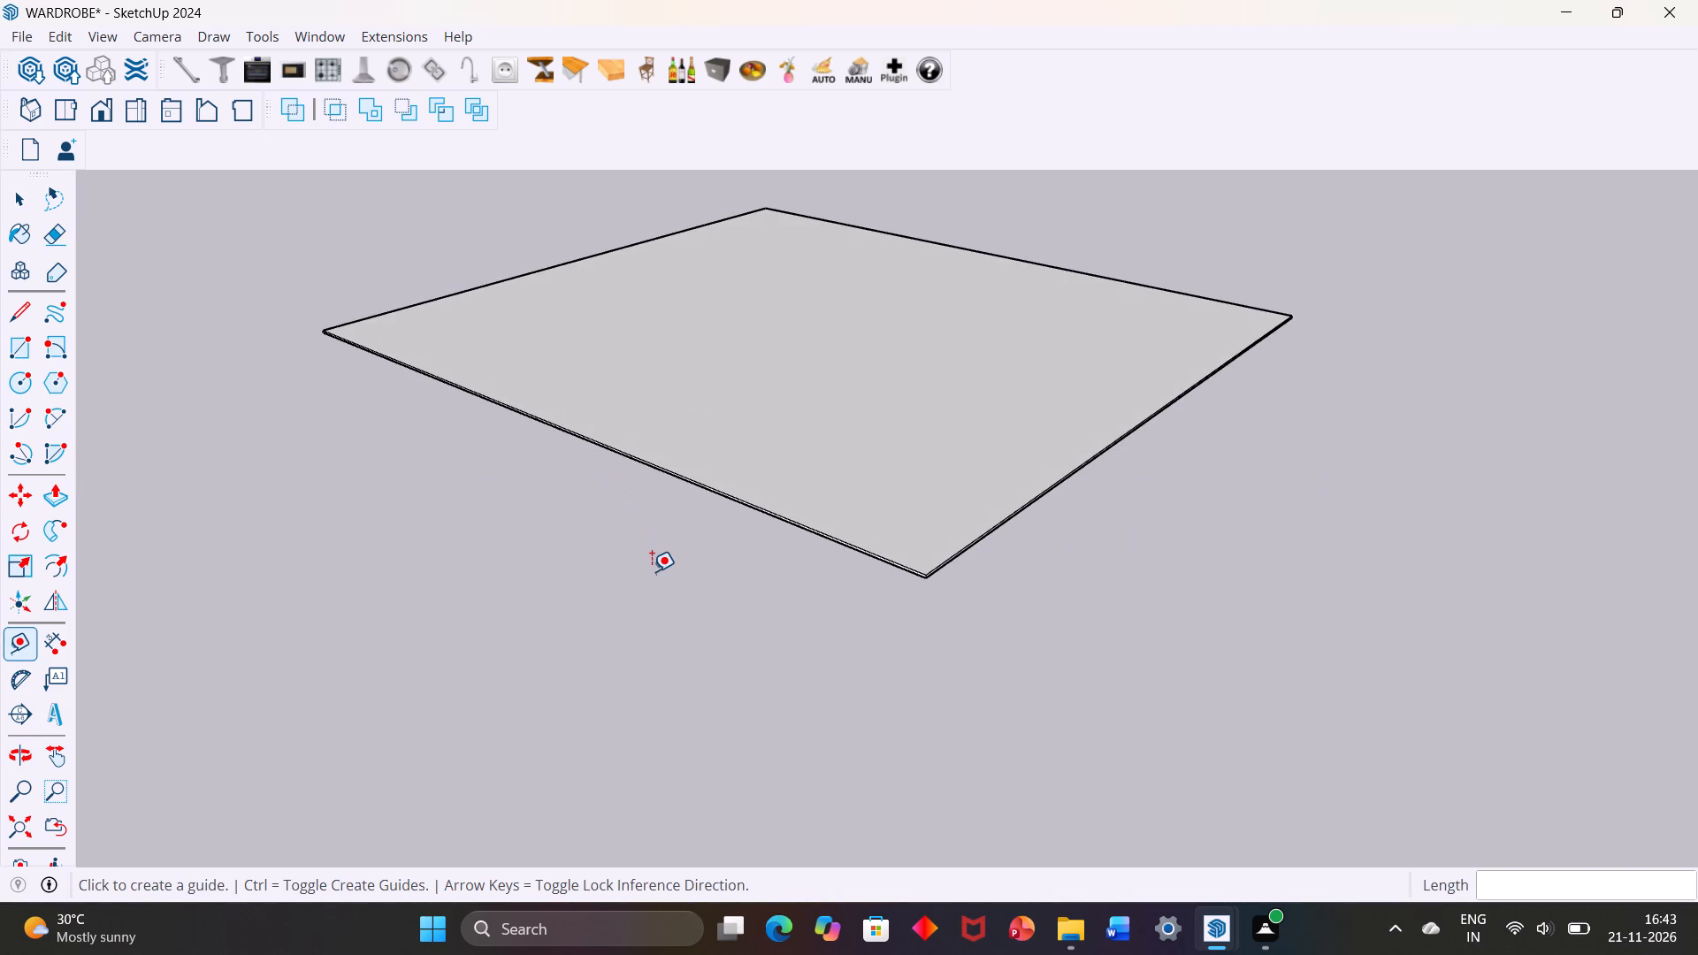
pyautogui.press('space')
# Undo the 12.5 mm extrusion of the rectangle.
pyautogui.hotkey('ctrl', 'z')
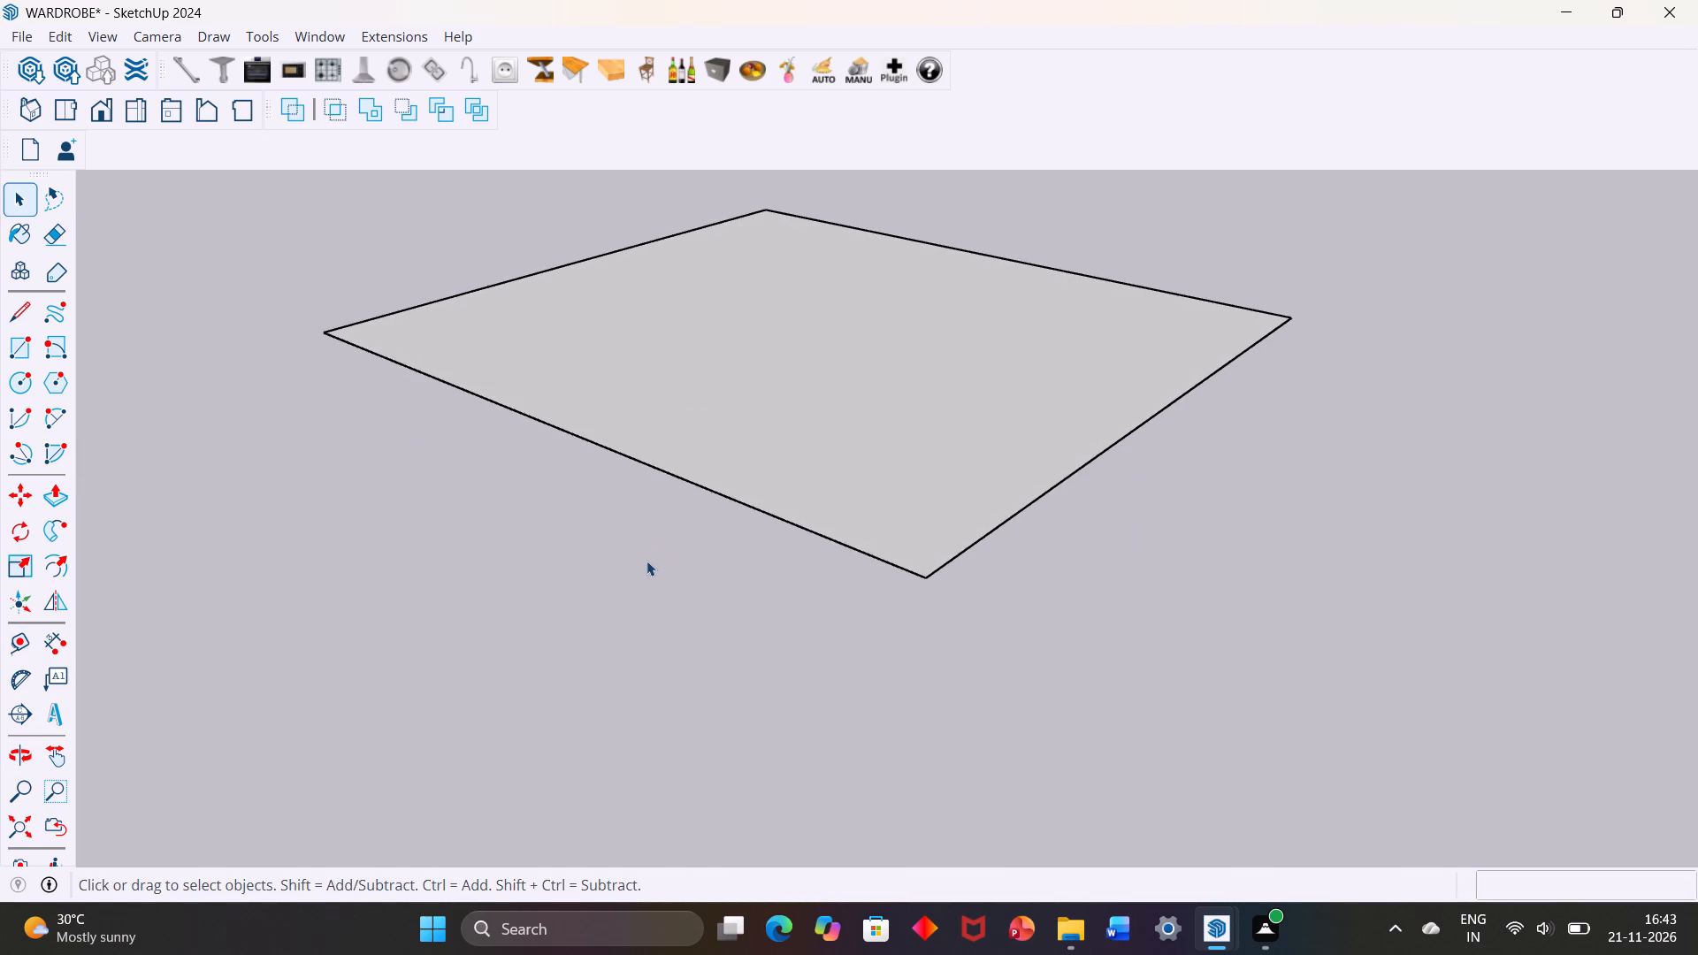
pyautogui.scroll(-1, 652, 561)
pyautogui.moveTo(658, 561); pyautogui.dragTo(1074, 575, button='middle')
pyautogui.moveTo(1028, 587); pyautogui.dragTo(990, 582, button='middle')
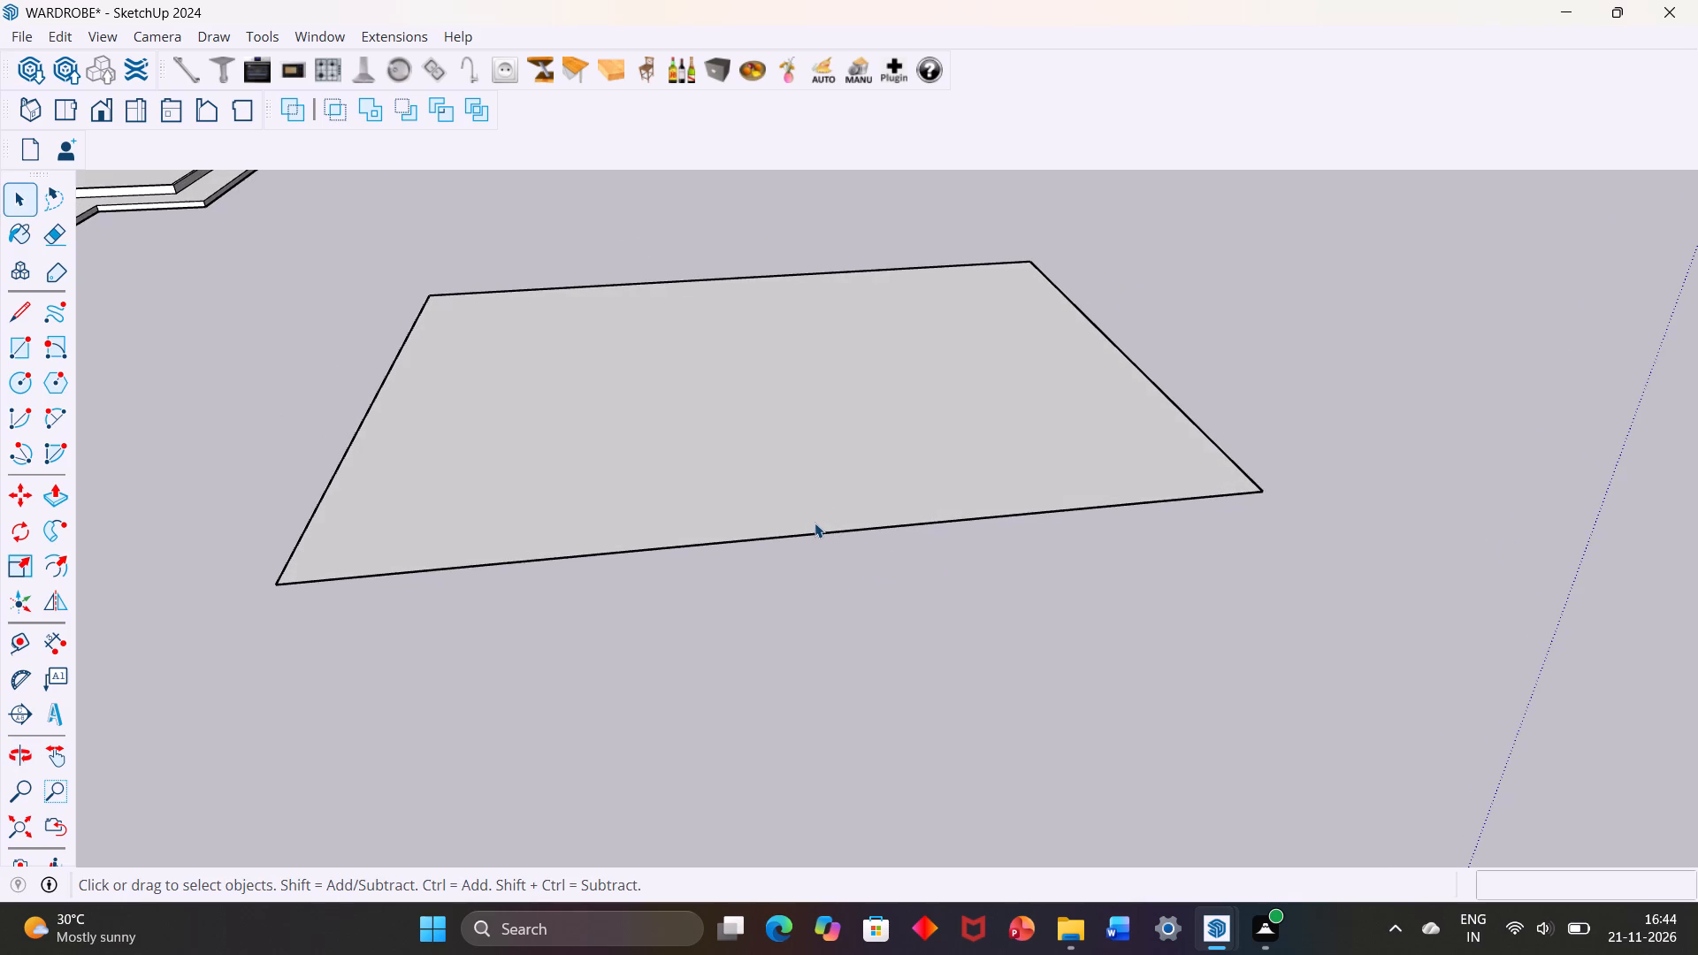
# Copy the rectangle's side edge nearest the notched slab 2' inward to split off a strip.
pyautogui.scroll(-1, 815, 523)
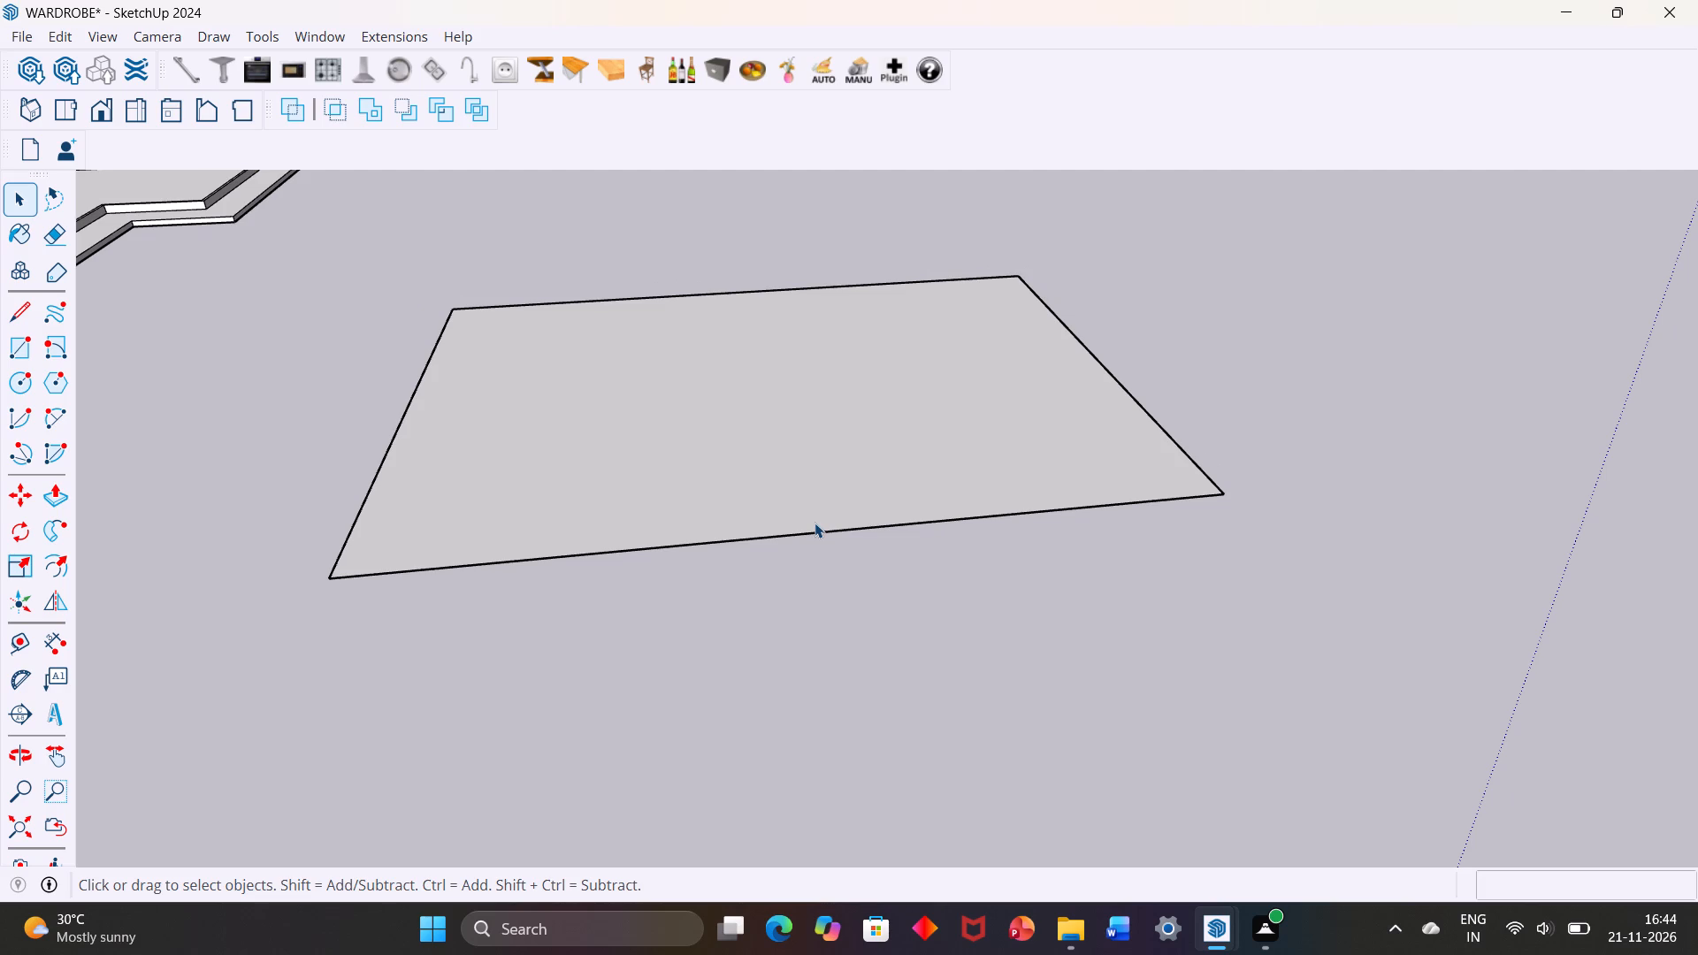
pyautogui.scroll(-10, 816, 523)
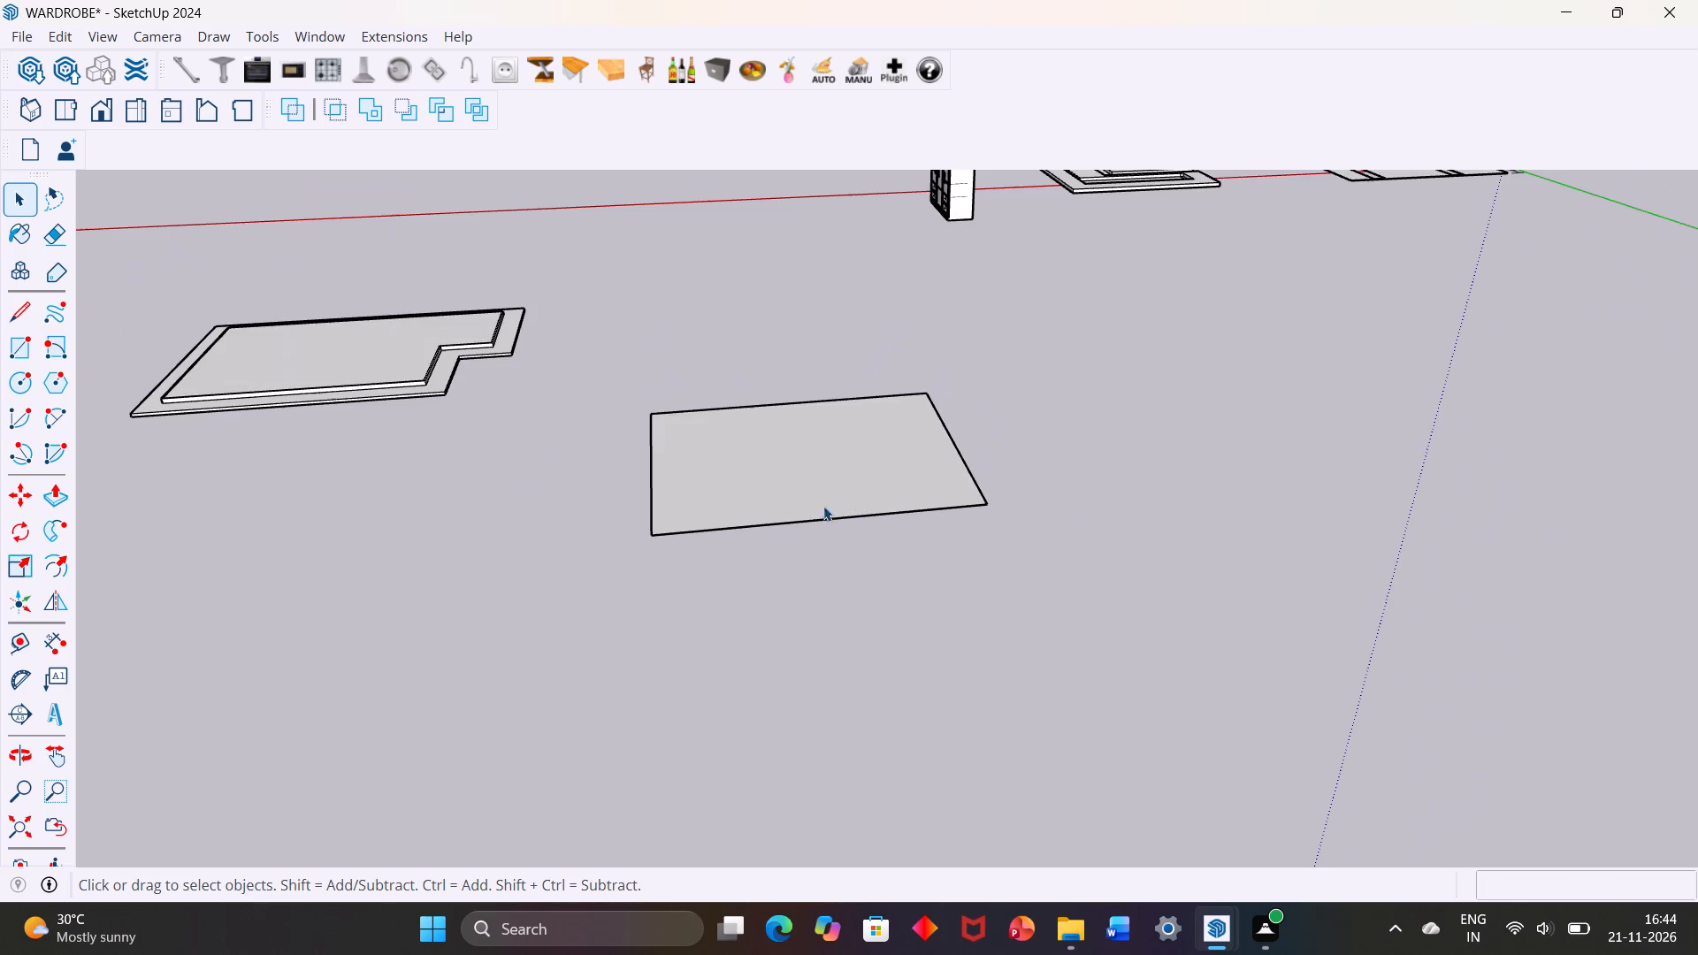
pyautogui.moveTo(729, 515); pyautogui.dragTo(698, 452, button='middle')
pyautogui.moveTo(707, 432); pyautogui.dragTo(709, 477, button='middle')
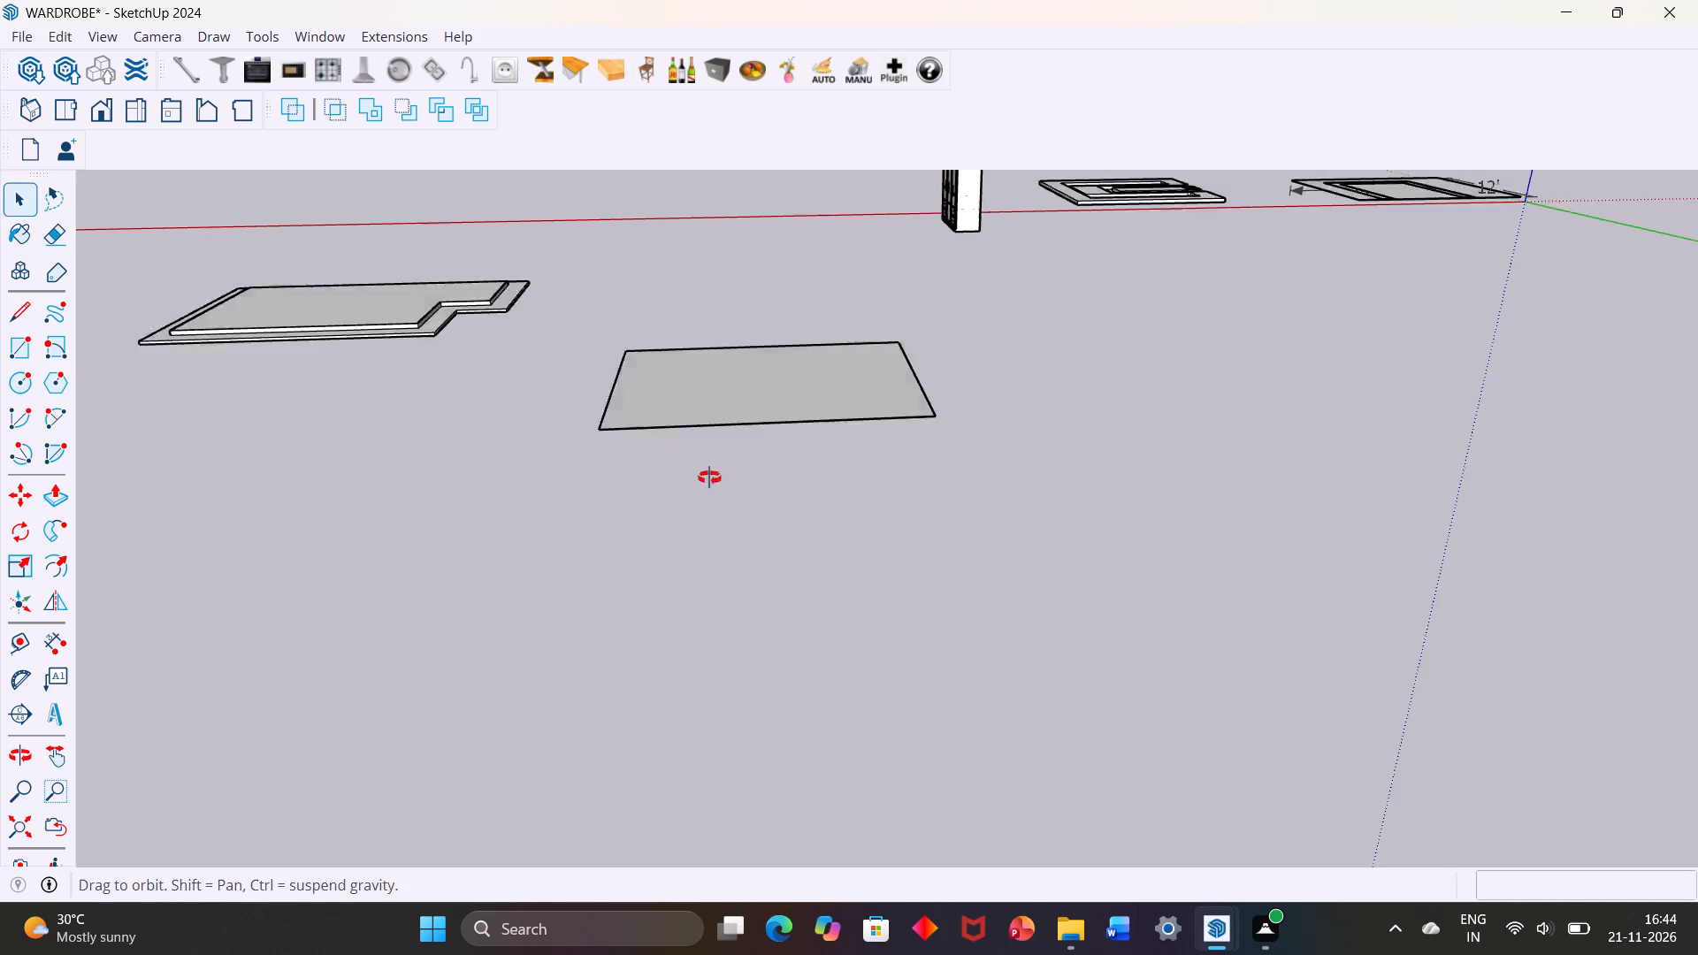
pyautogui.moveTo(709, 477); pyautogui.dragTo(712, 517, button='middle')
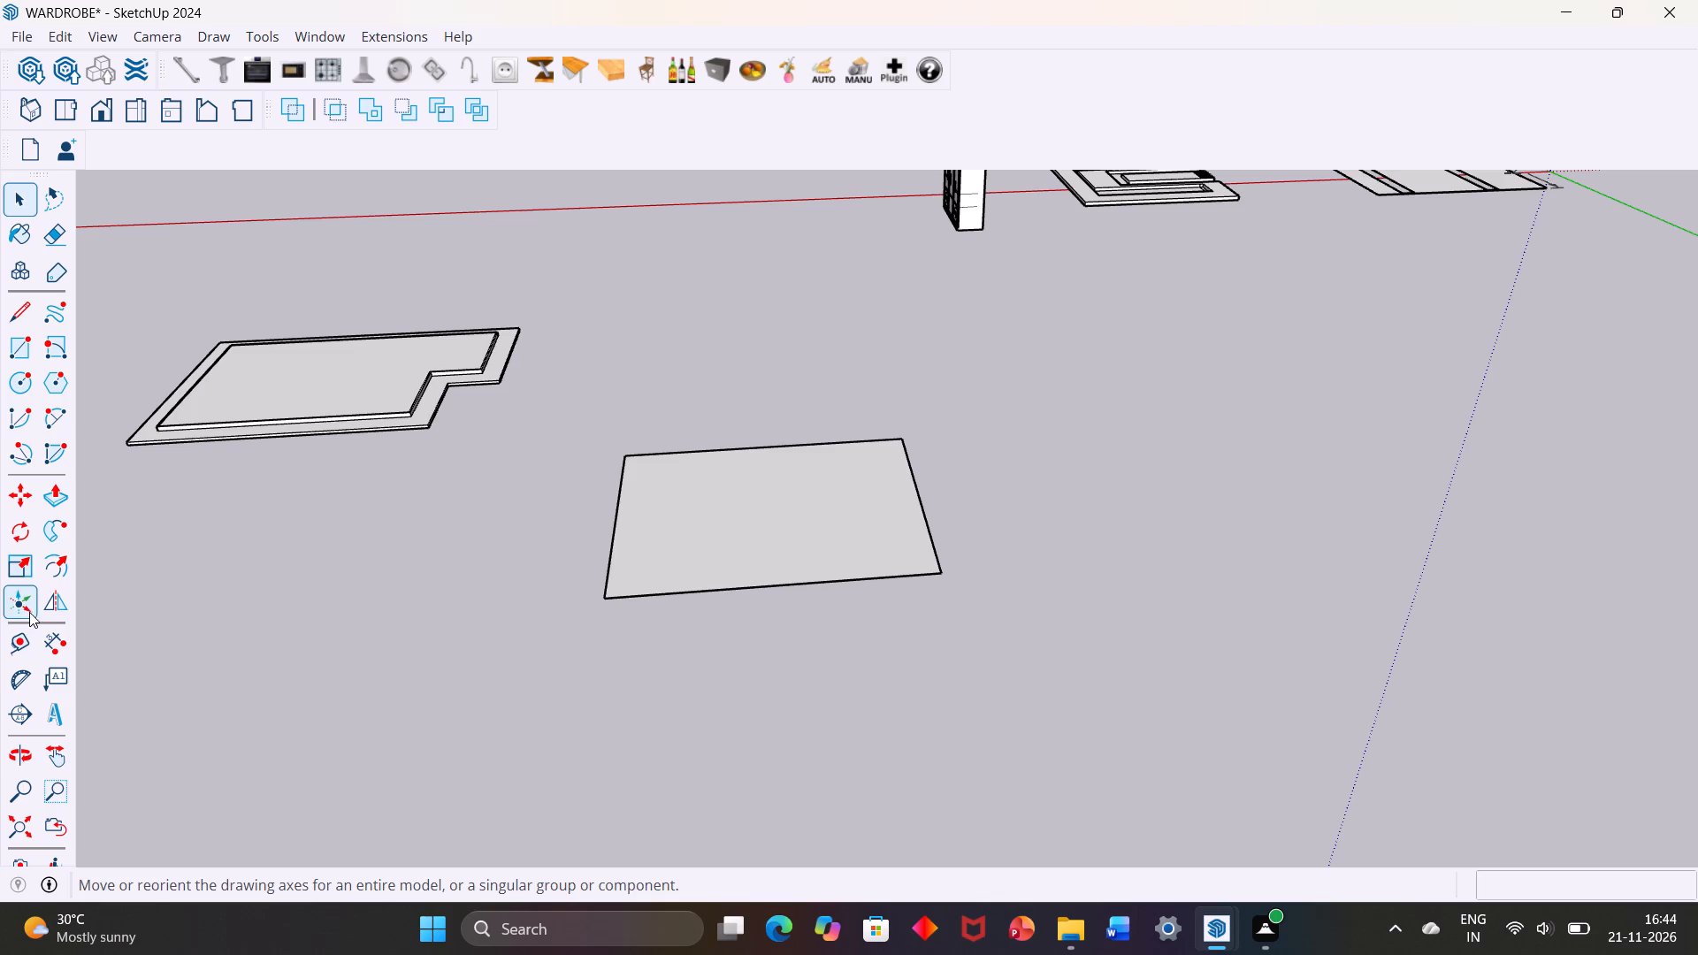
pyautogui.click(686, 539)
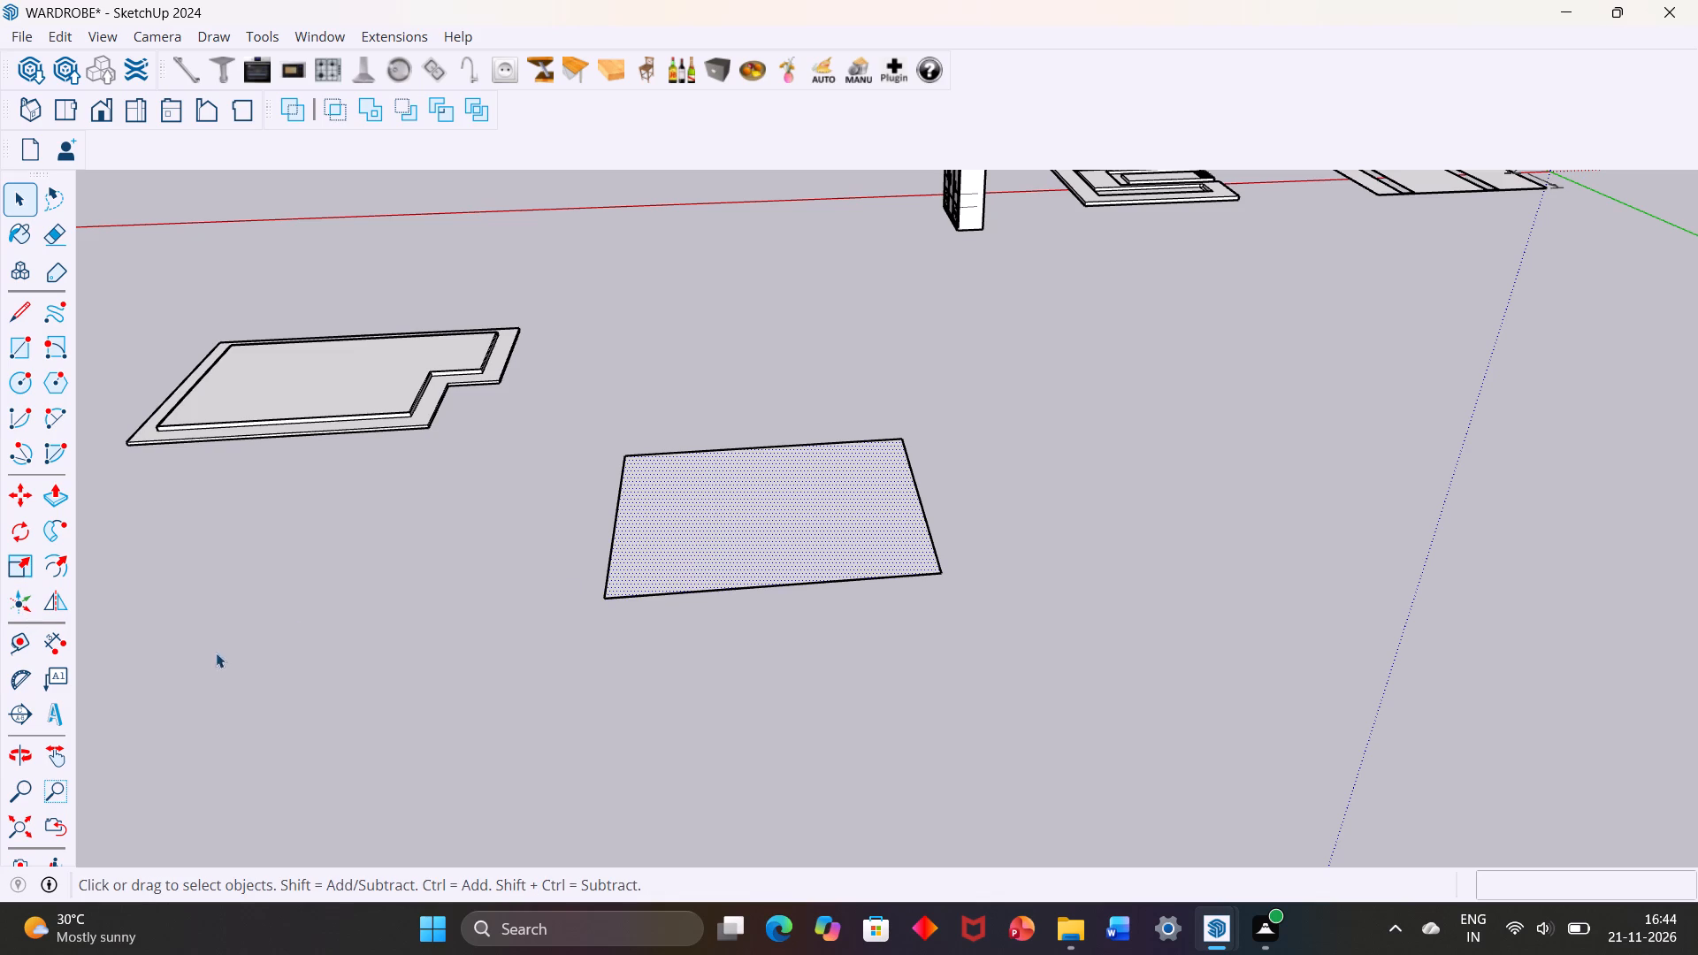
pyautogui.moveTo(617, 586); pyautogui.dragTo(760, 488, button='middle')
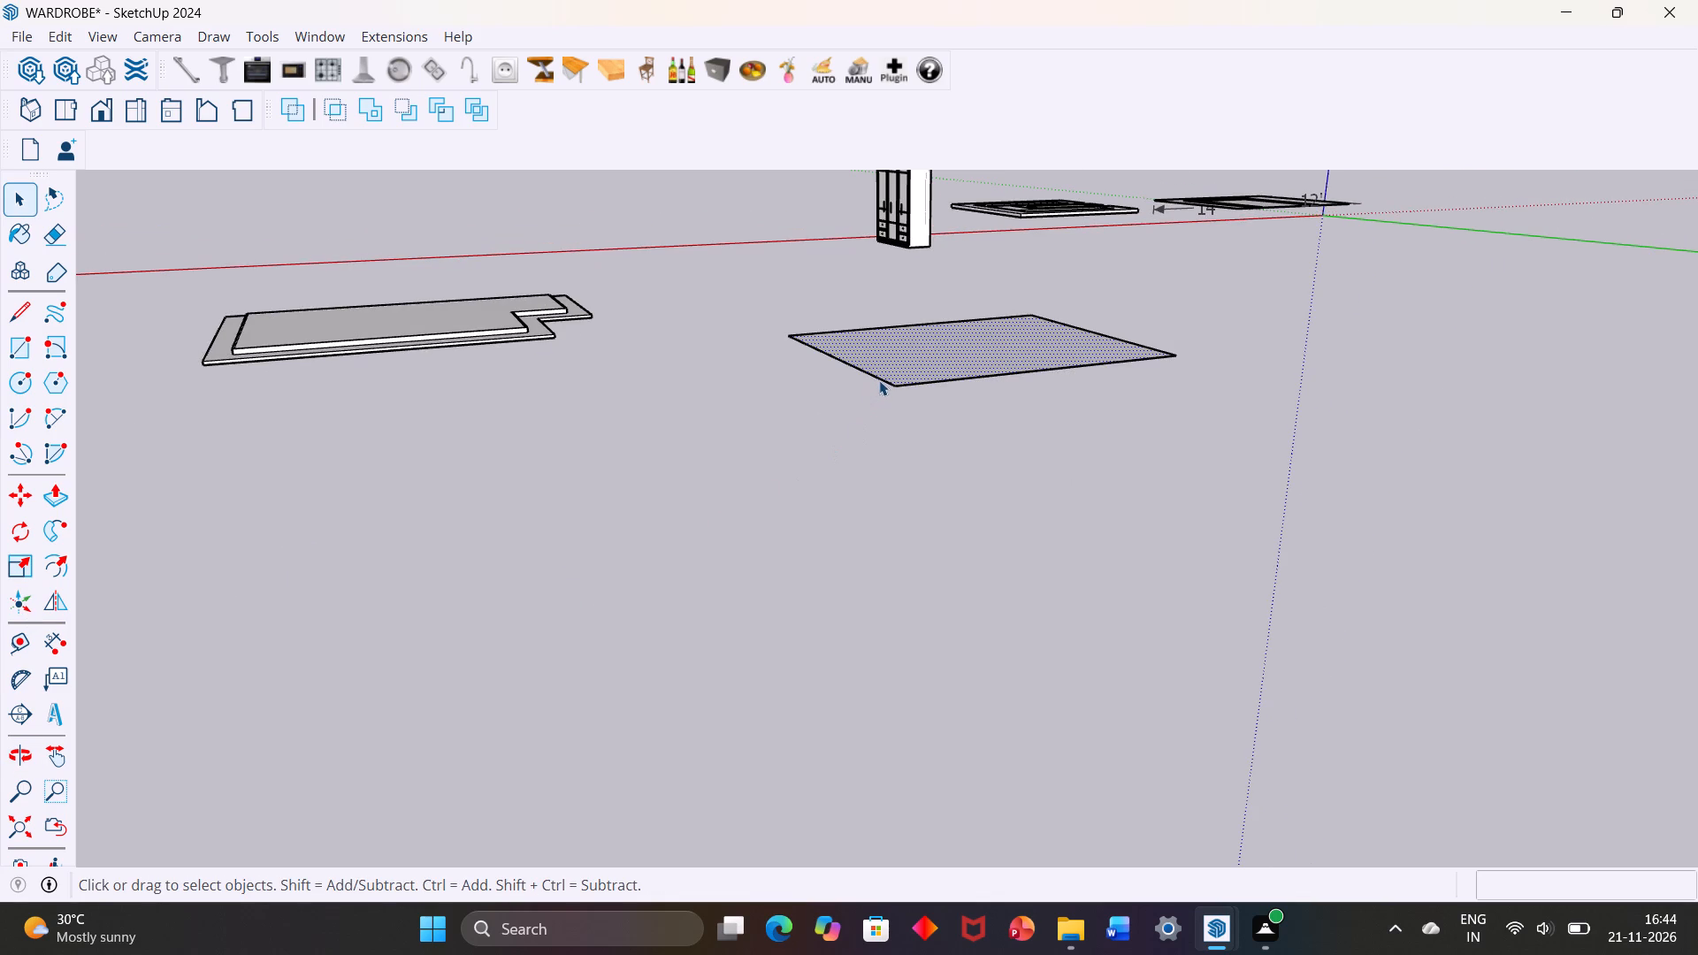
pyautogui.click(879, 380)
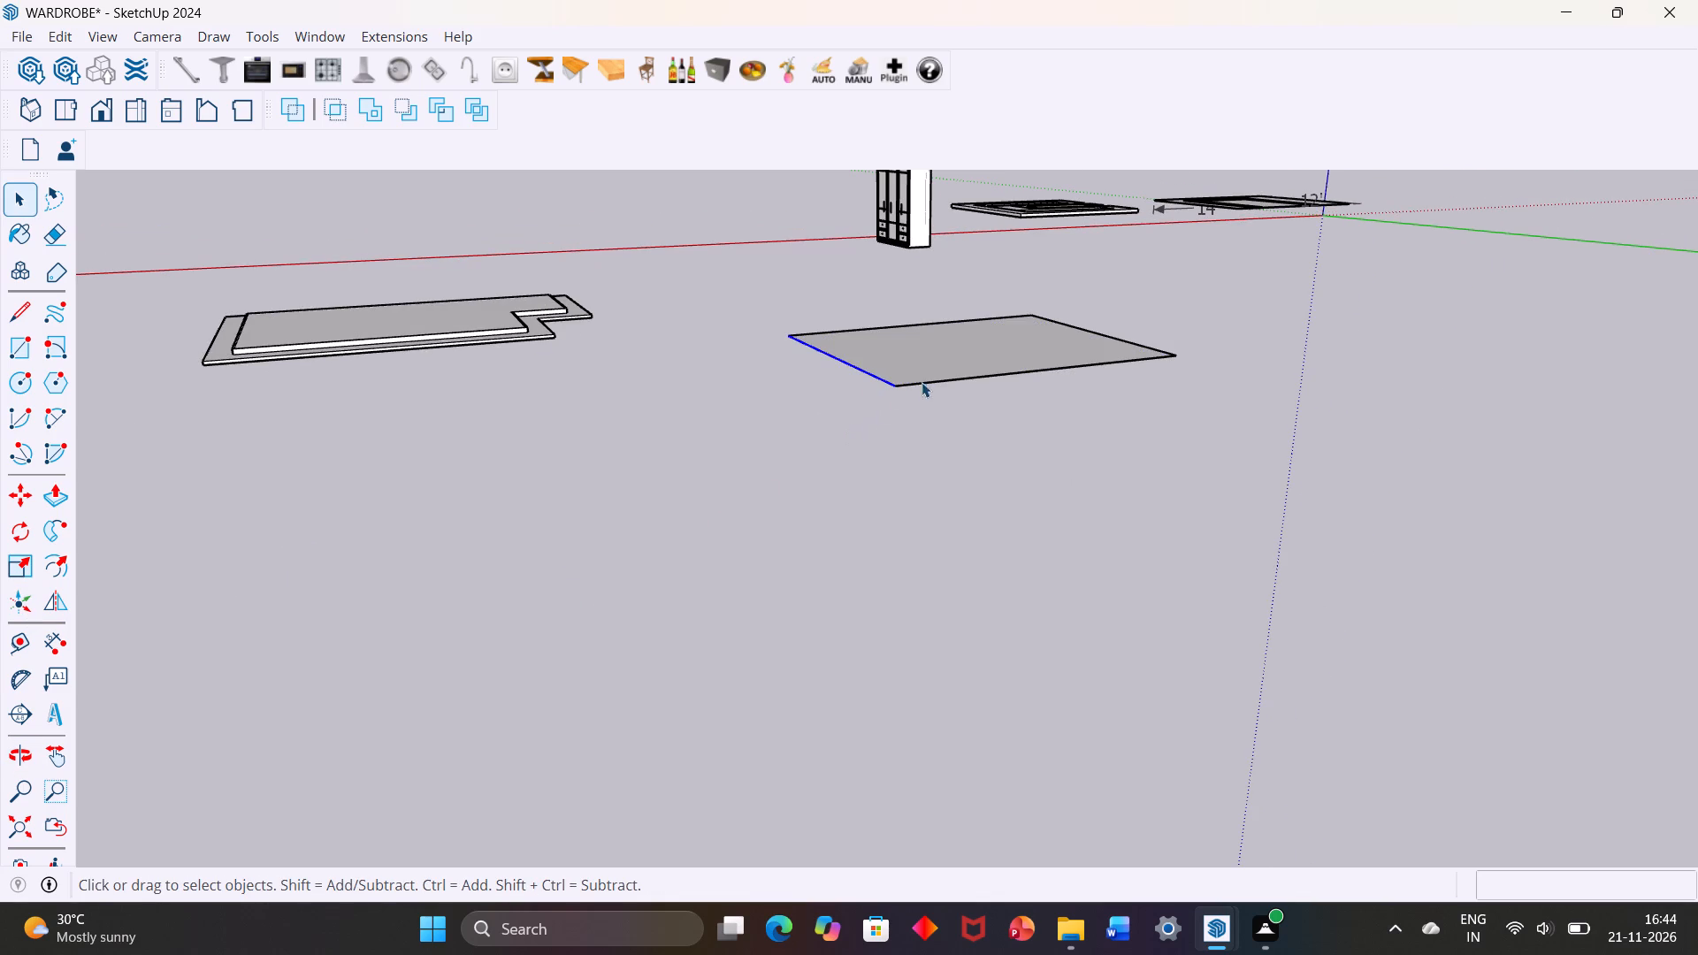
pyautogui.press('m')
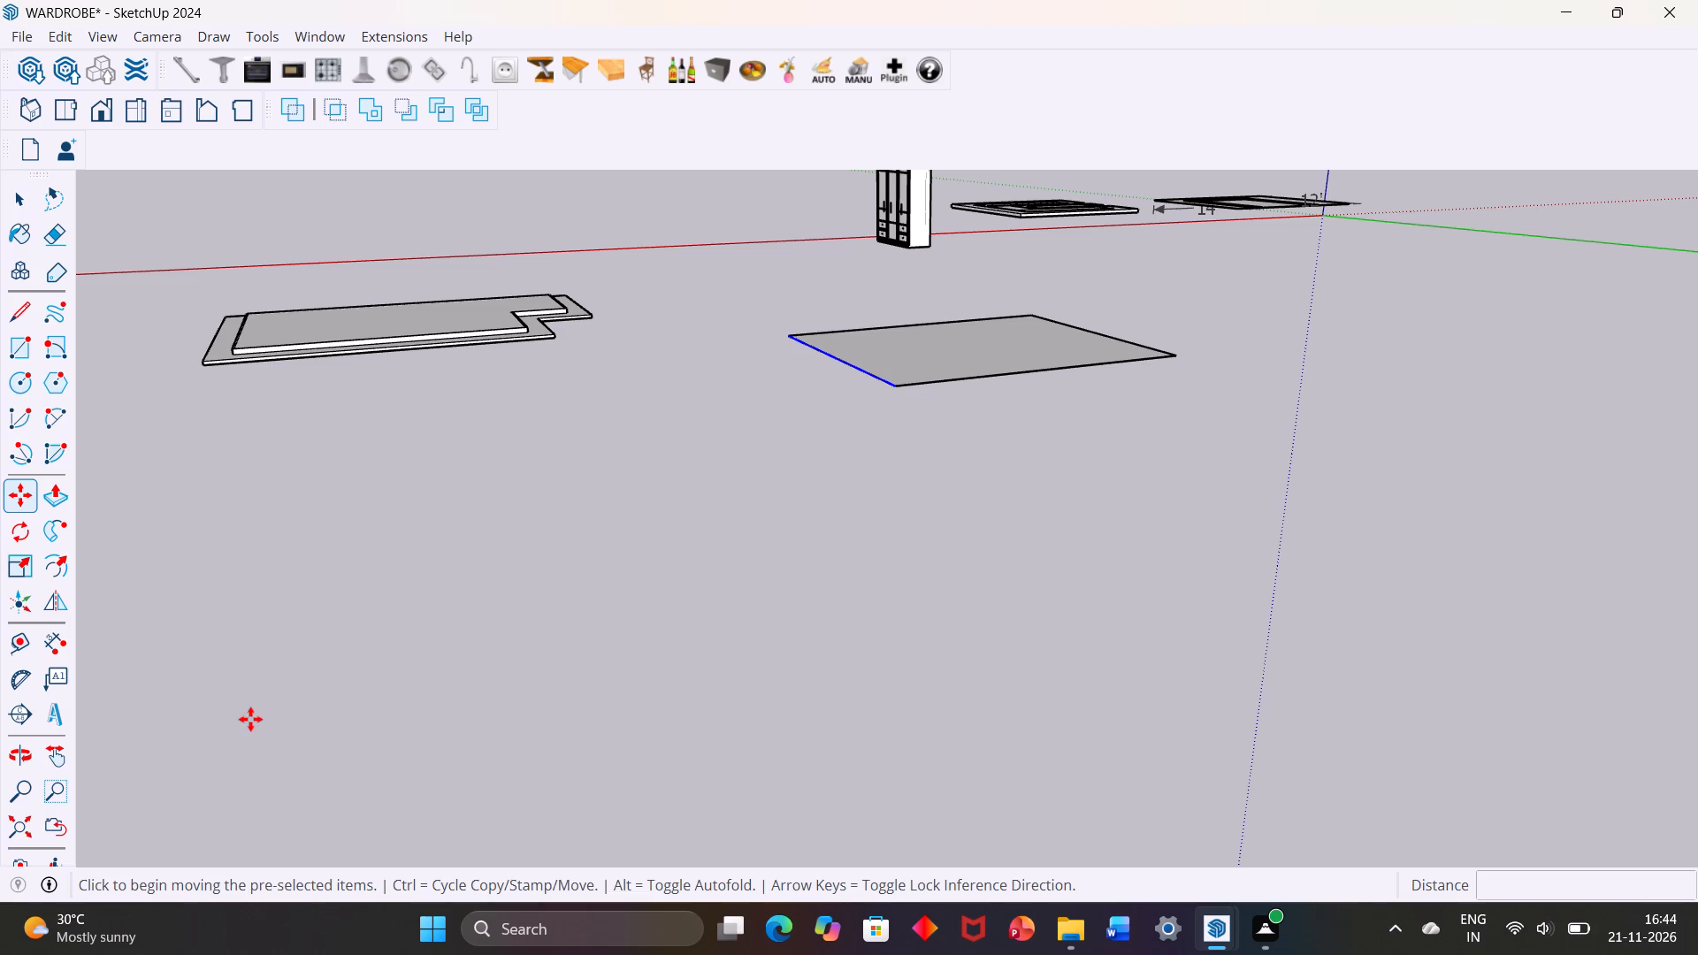
pyautogui.click(892, 386)
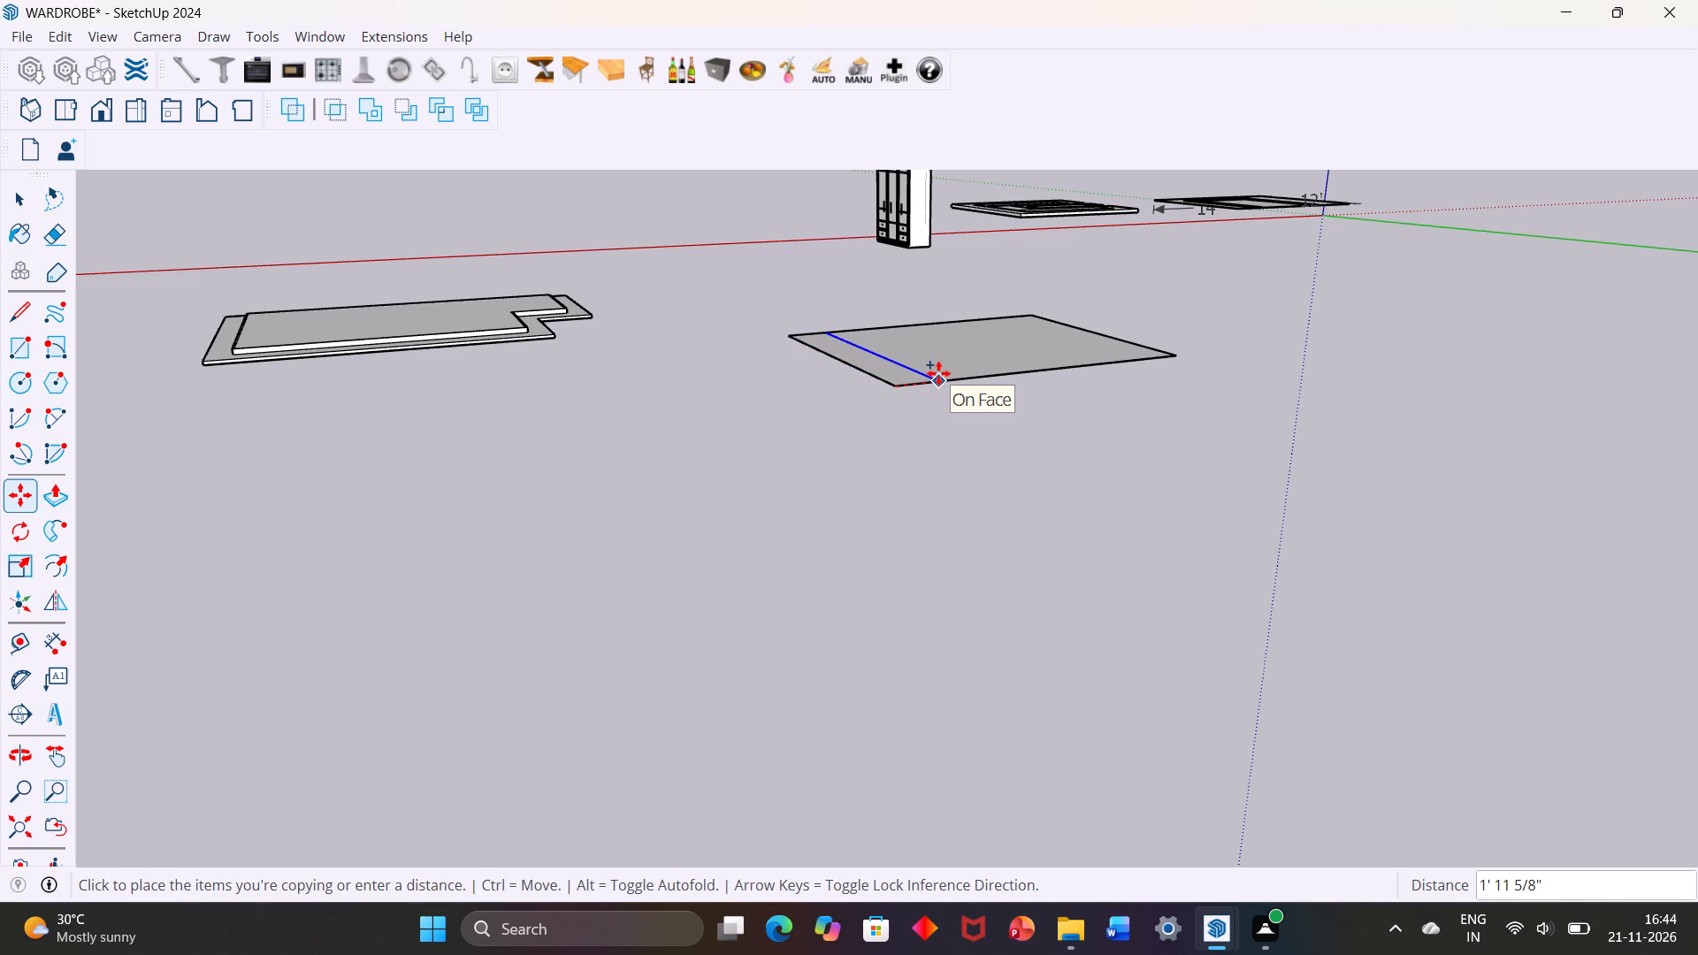
pyautogui.write("2'")
pyautogui.press('Return')
pyautogui.scroll(-1, 939, 374)
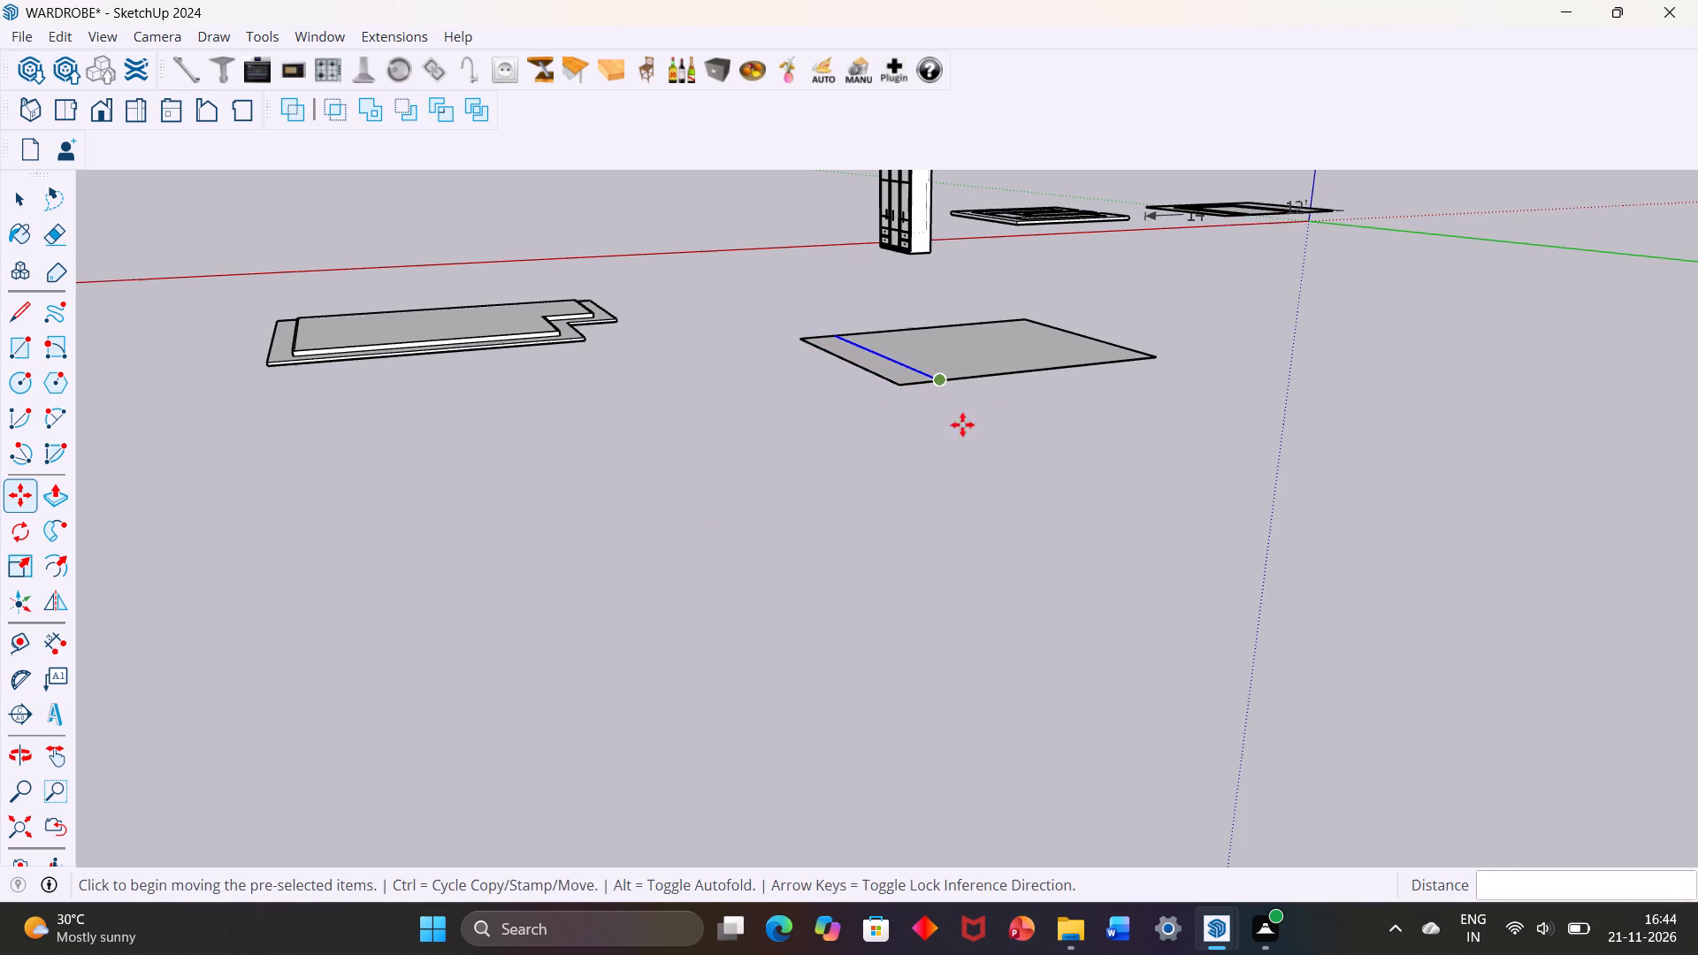
pyautogui.moveTo(1062, 444); pyautogui.dragTo(975, 497, button='middle')
pyautogui.press('space')
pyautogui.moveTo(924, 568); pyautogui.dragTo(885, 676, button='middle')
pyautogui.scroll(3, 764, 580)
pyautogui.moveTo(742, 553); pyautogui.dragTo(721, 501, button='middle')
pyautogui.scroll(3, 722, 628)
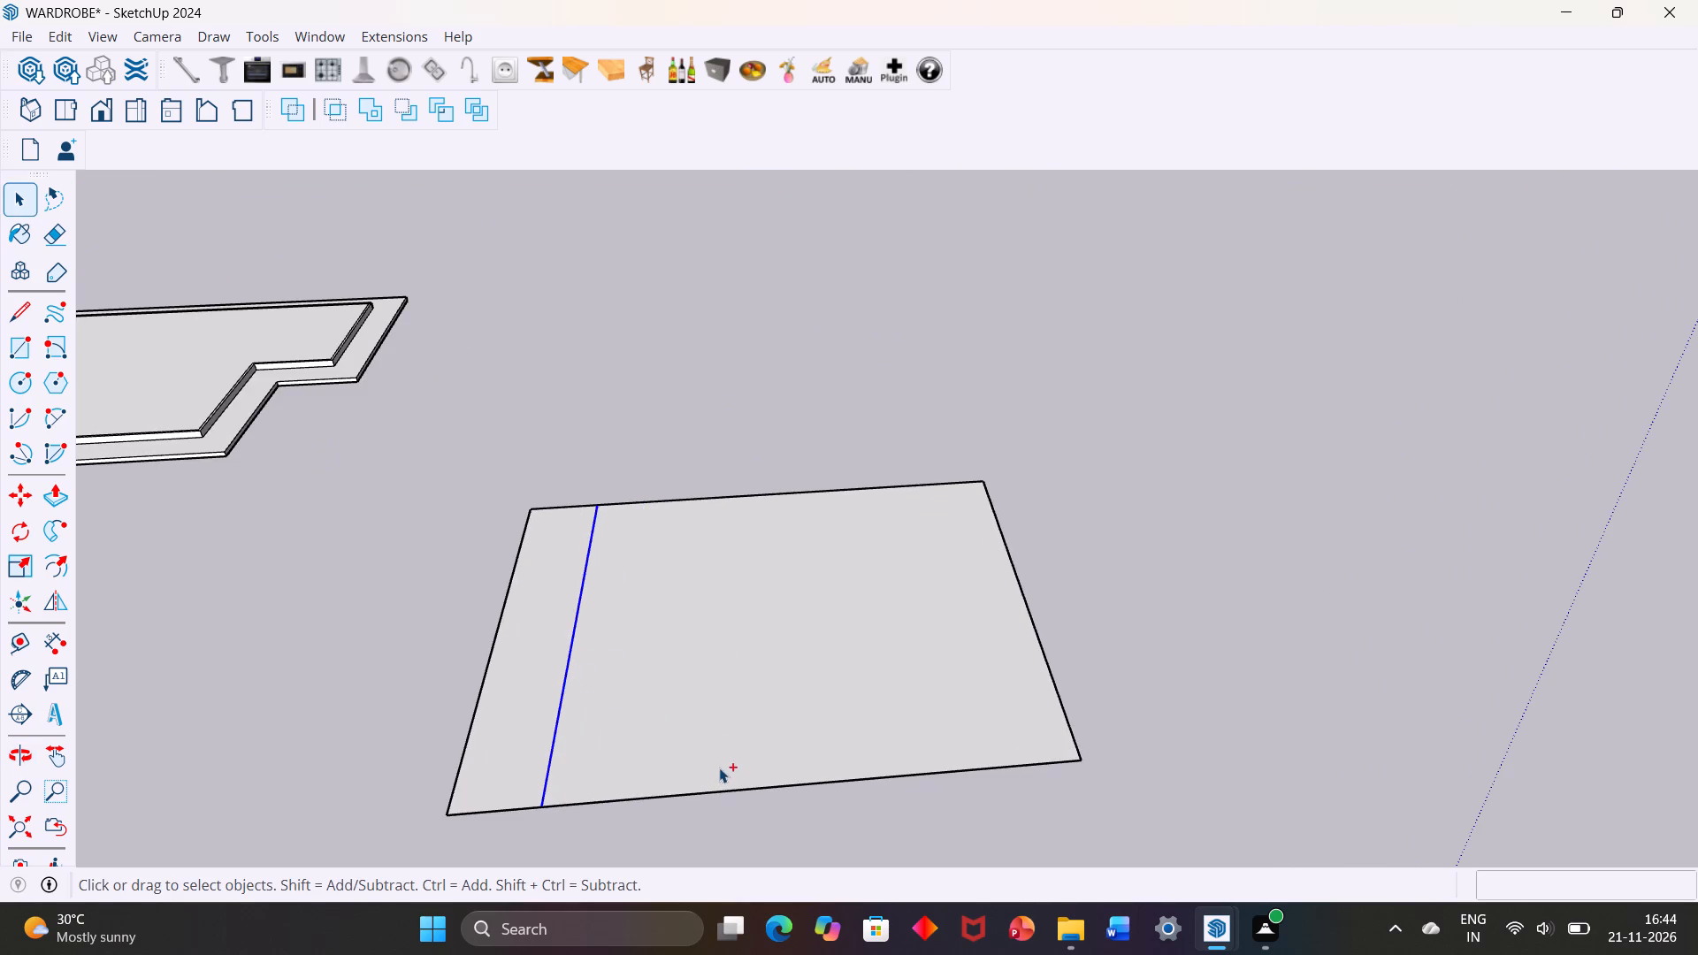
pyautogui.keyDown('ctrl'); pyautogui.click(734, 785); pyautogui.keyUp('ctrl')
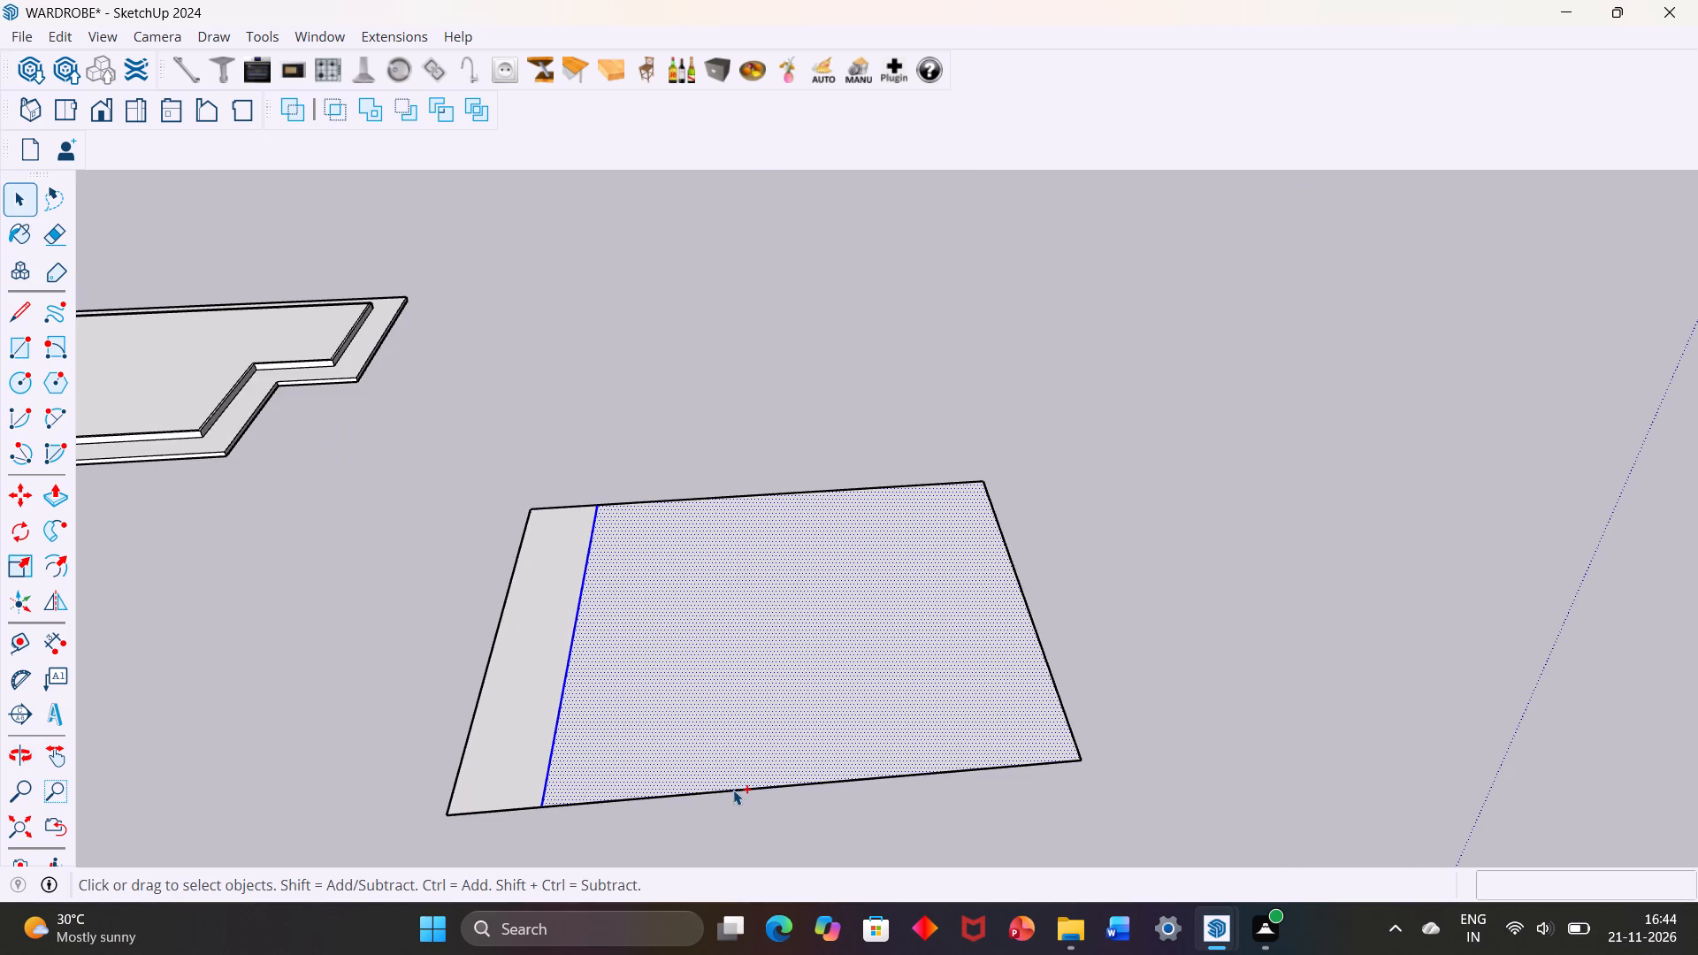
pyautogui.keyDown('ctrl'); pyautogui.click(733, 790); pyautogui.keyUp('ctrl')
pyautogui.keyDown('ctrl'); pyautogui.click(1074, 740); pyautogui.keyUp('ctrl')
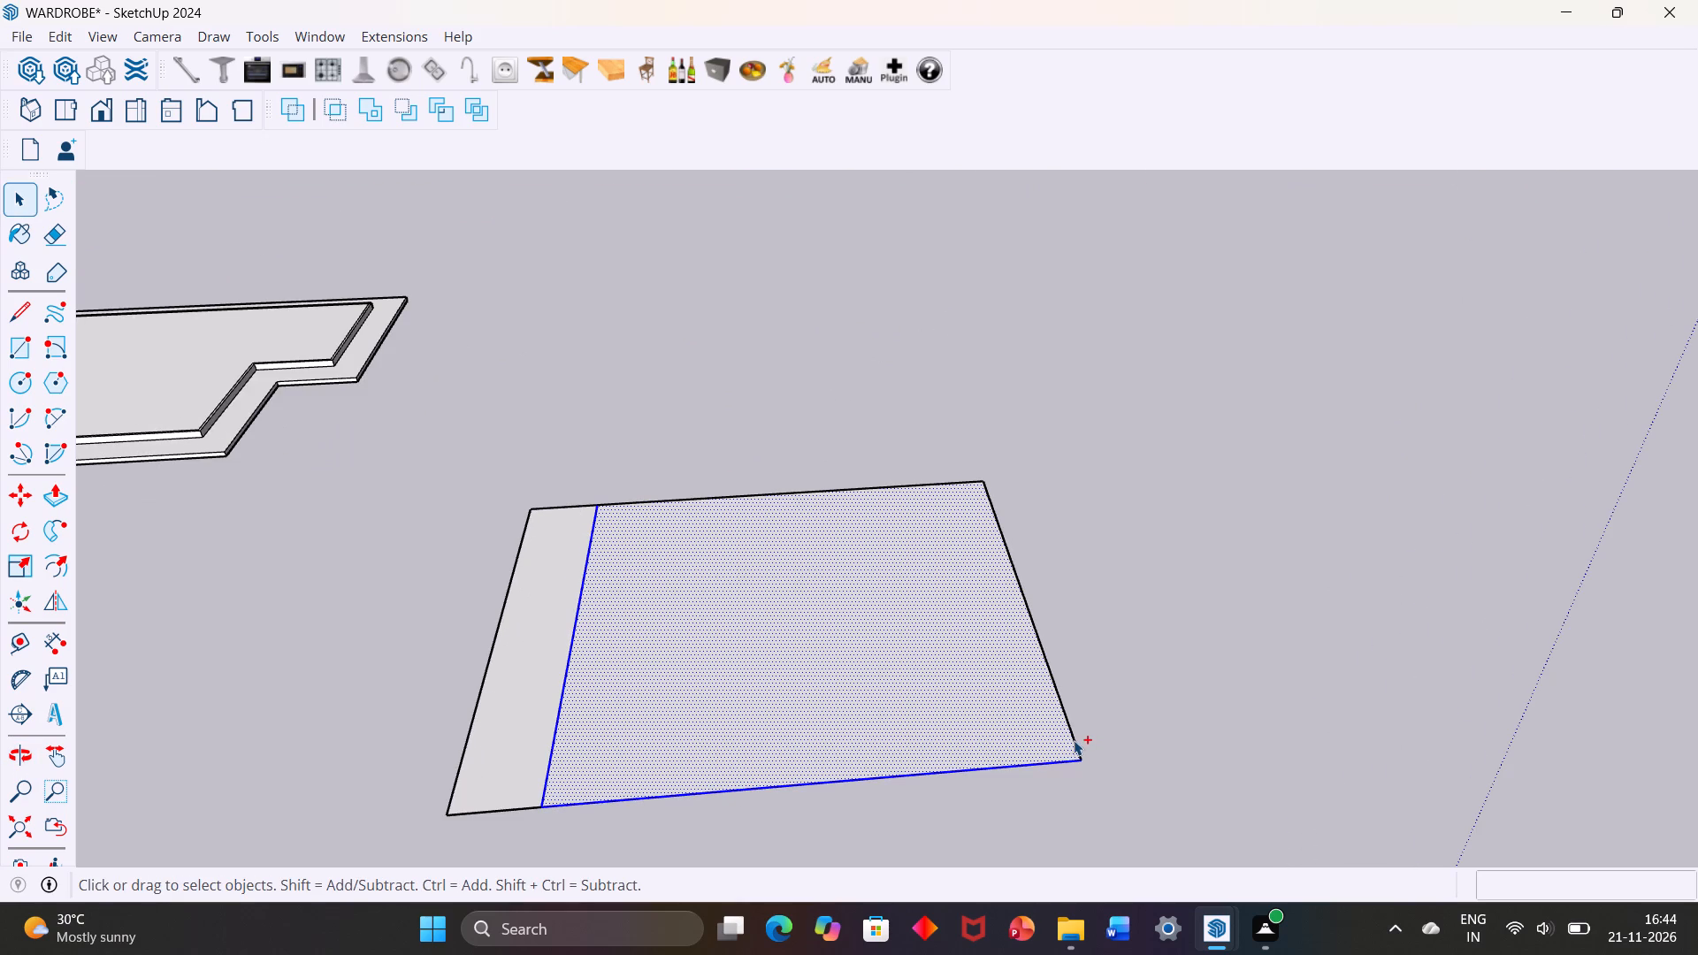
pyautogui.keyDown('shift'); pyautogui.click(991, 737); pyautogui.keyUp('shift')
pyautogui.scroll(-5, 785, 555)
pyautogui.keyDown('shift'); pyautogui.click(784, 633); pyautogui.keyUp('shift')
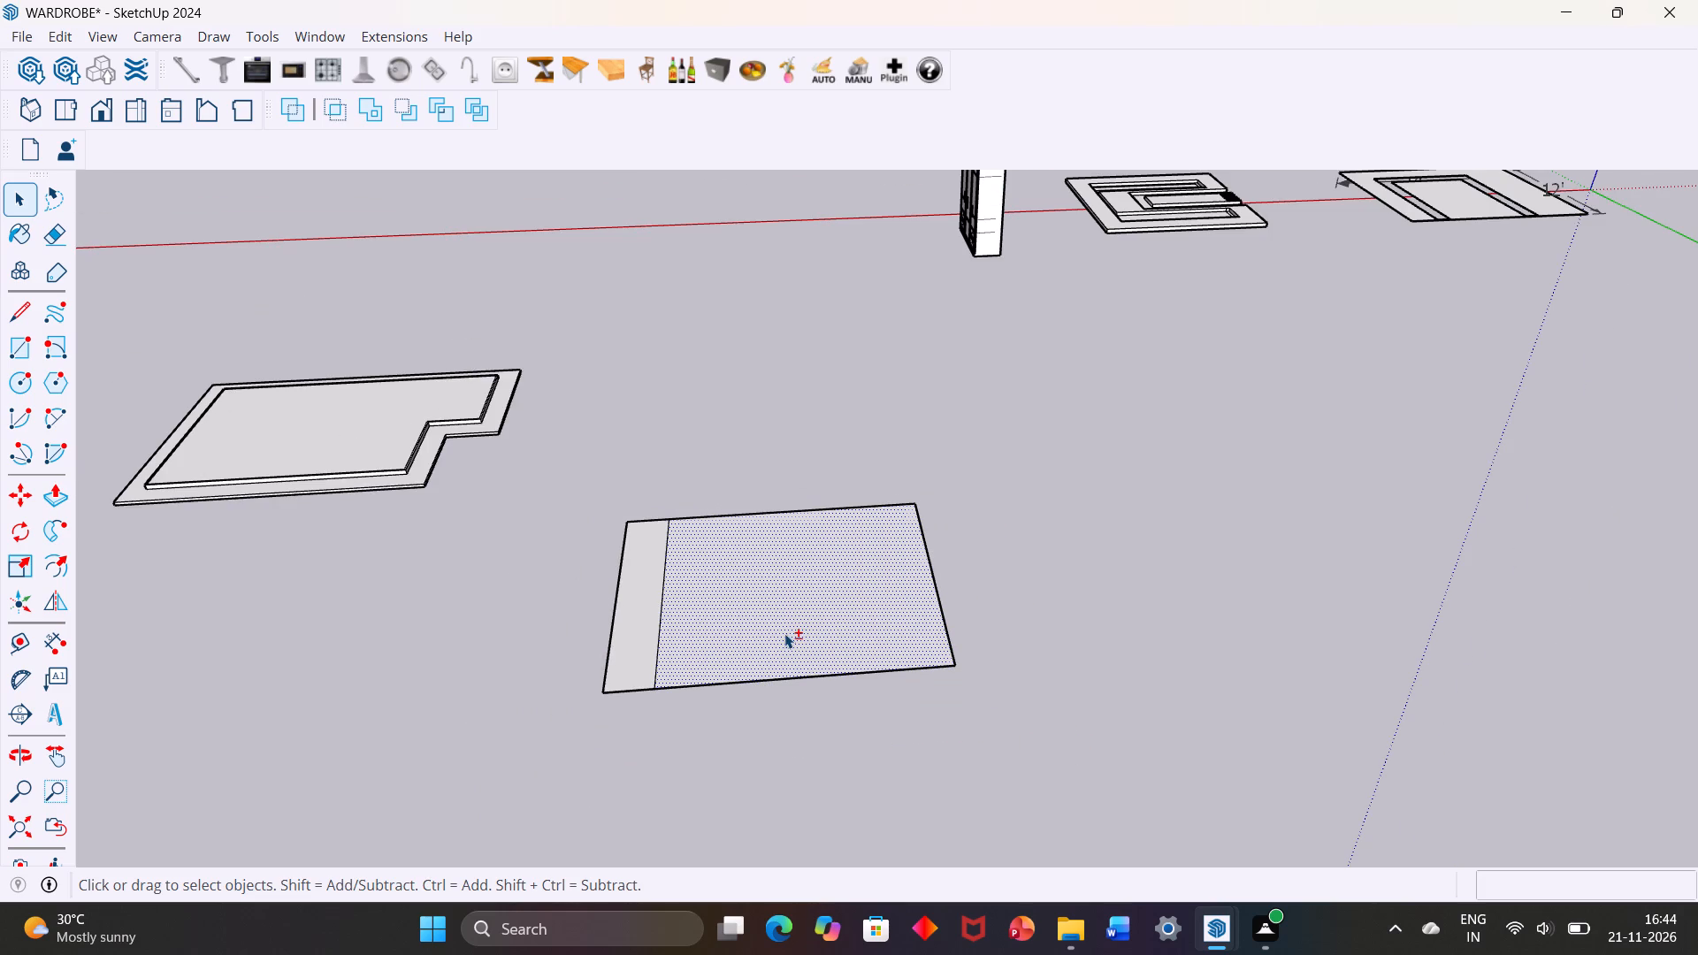
# Offset the larger area's dividing line, front edge and far side edge 2' inward, leaving the back edge out.
pyautogui.scroll(5, 754, 670)
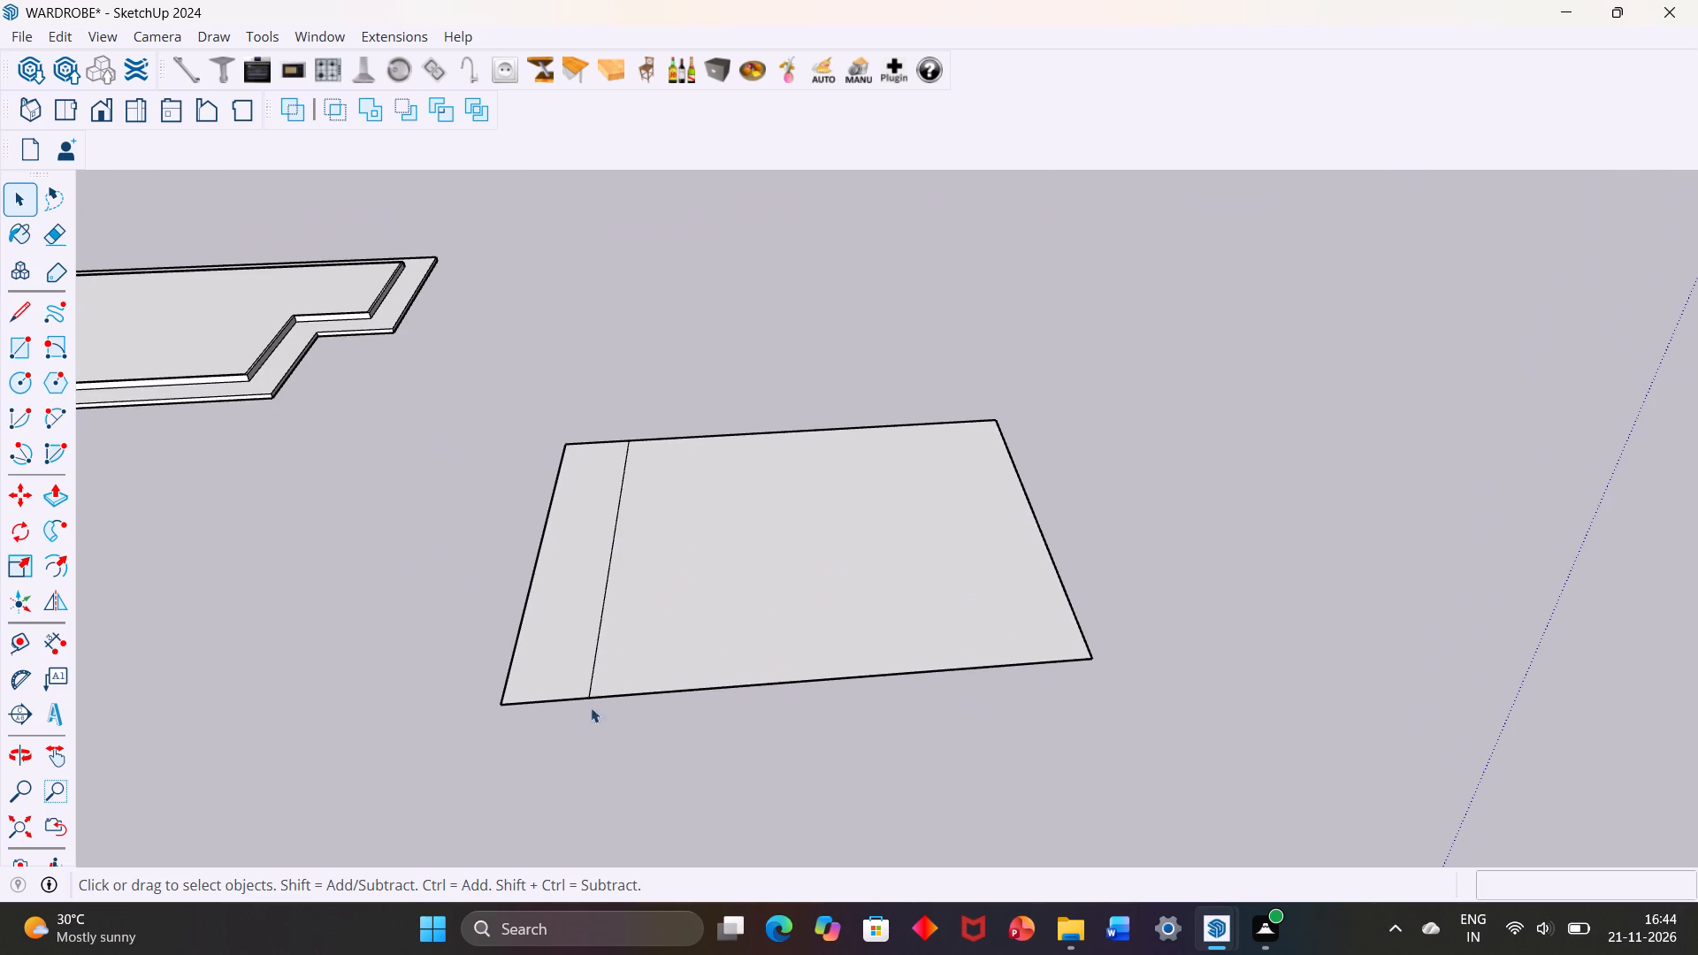
pyautogui.scroll(7, 700, 712)
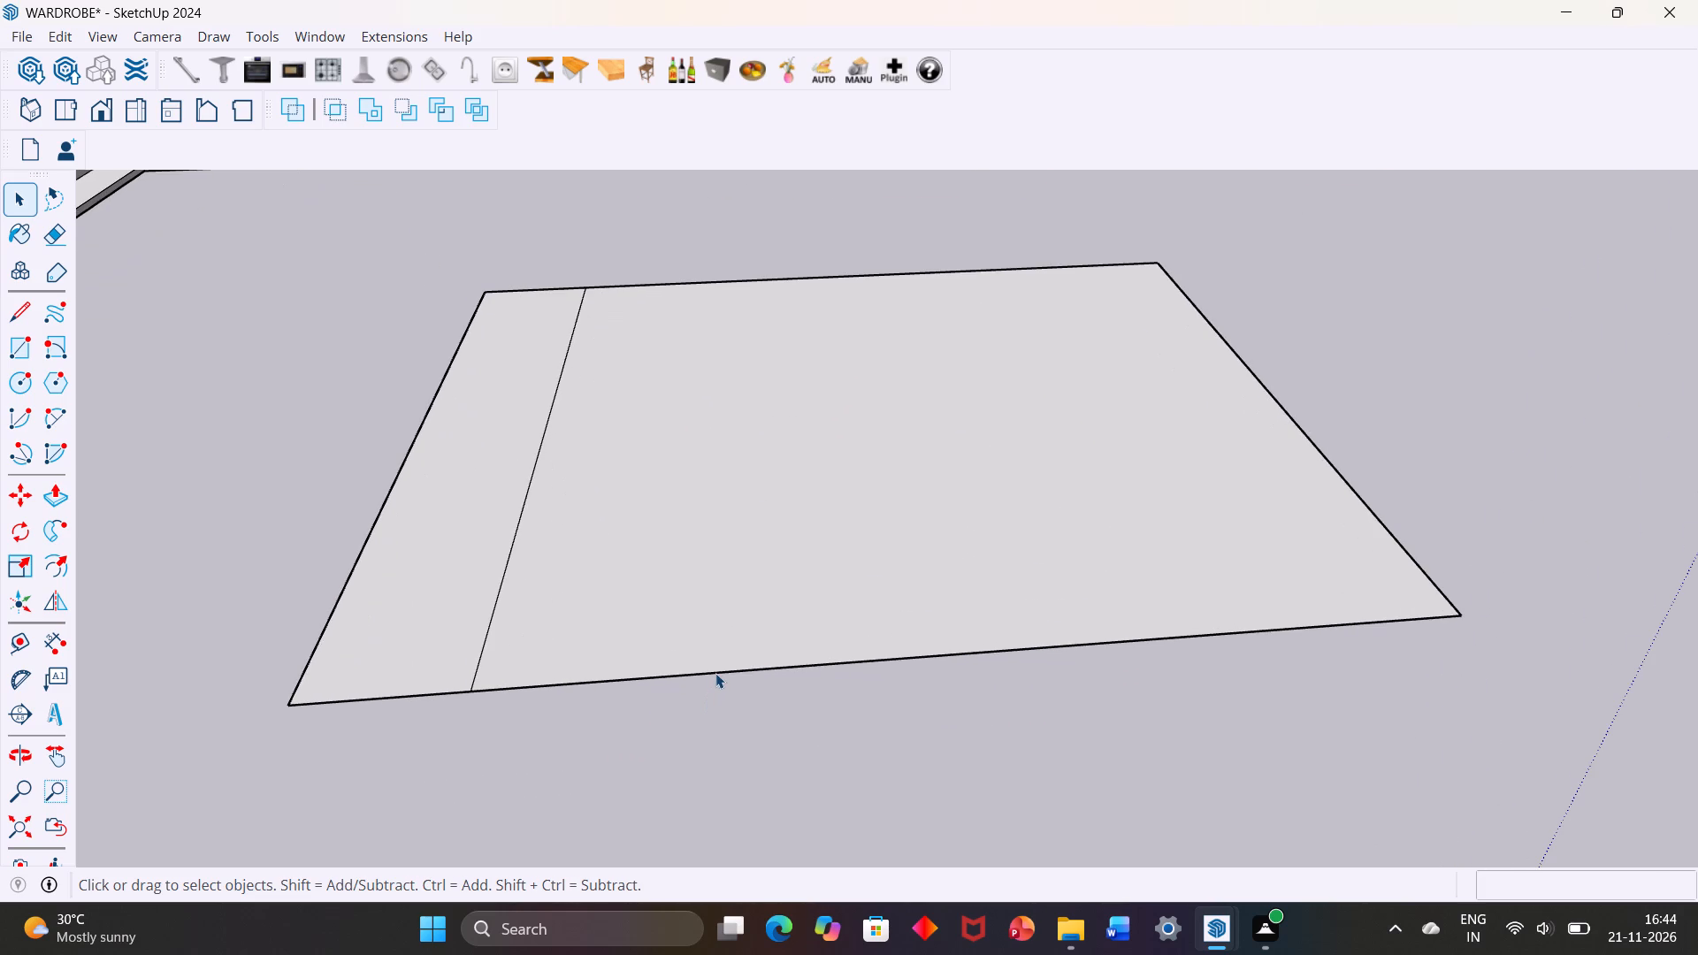
pyautogui.click(715, 673)
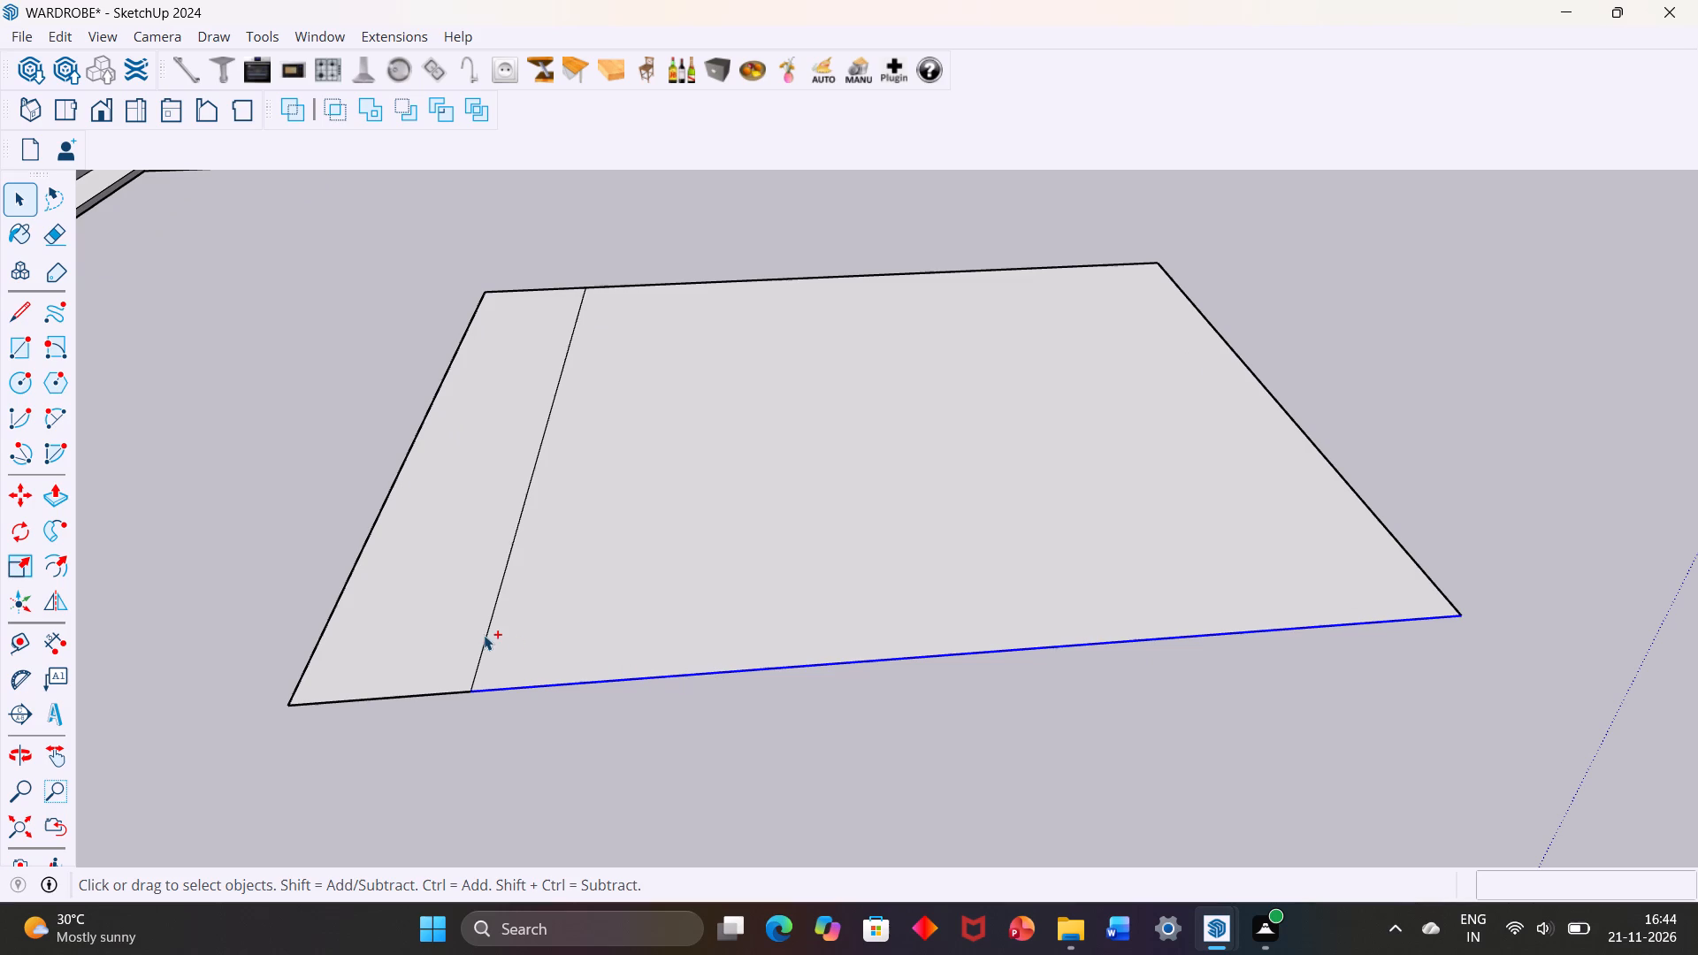
pyautogui.keyDown('ctrl'); pyautogui.click(486, 634); pyautogui.keyUp('ctrl')
pyautogui.keyDown('ctrl'); pyautogui.scroll(3, 1462, 603); pyautogui.keyUp('ctrl')
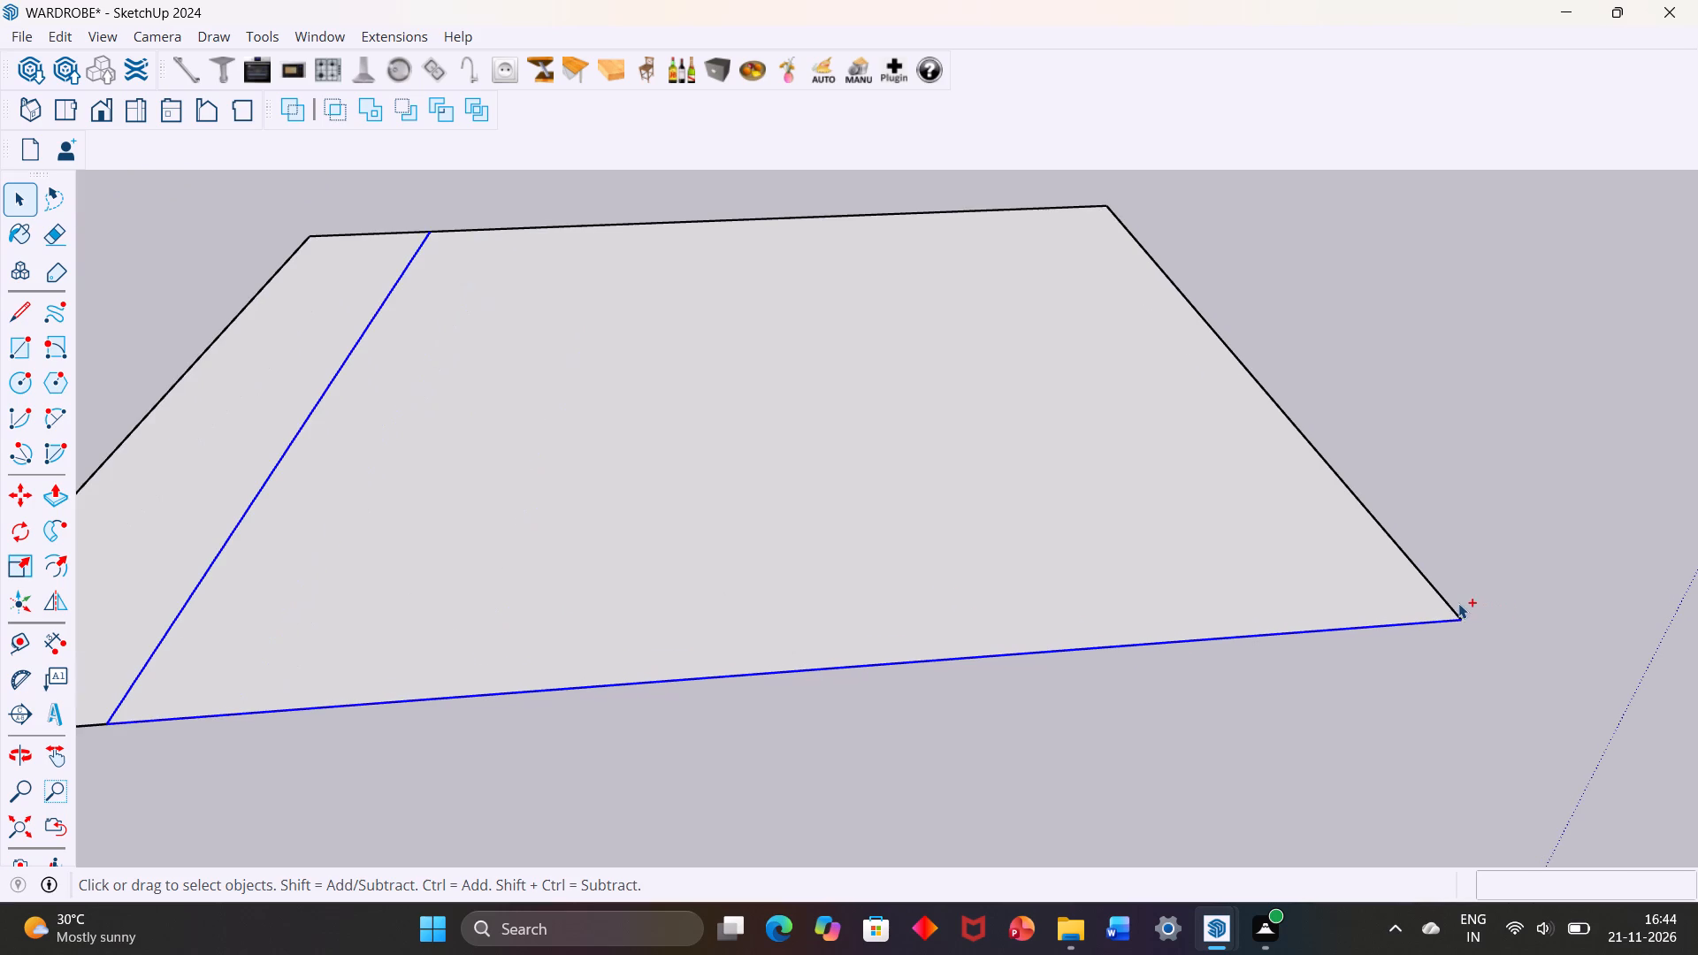
pyautogui.keyDown('ctrl'); pyautogui.click(1454, 607); pyautogui.keyUp('ctrl')
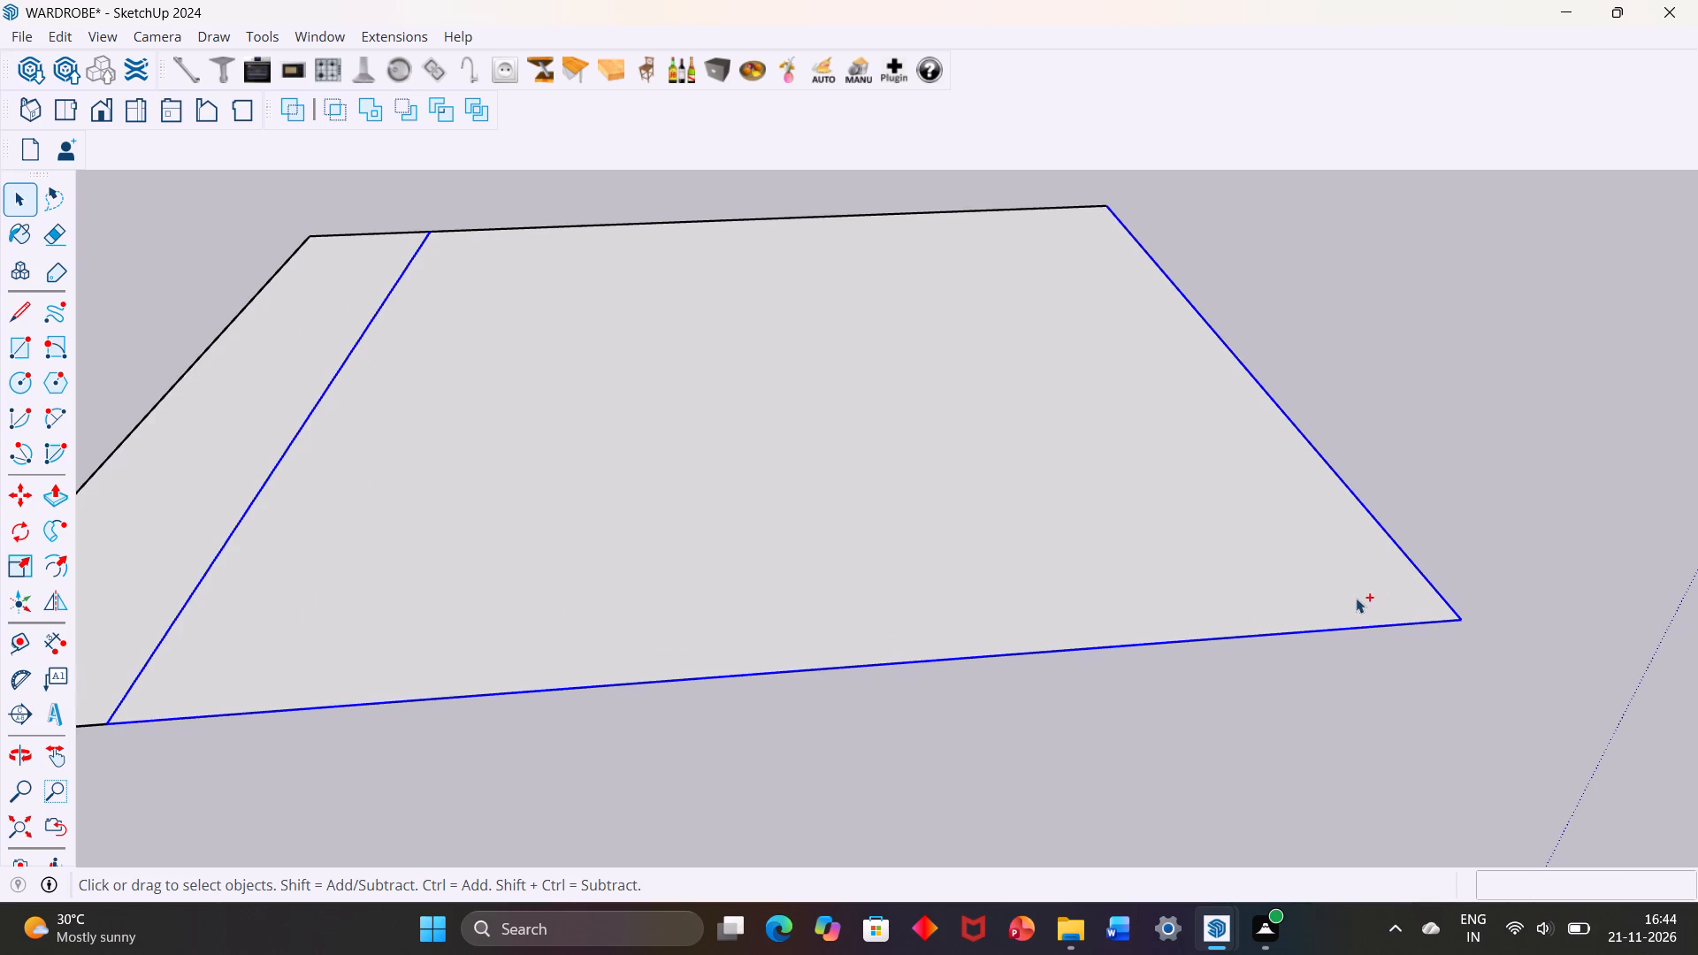
pyautogui.click(59, 559)
pyautogui.click(682, 663)
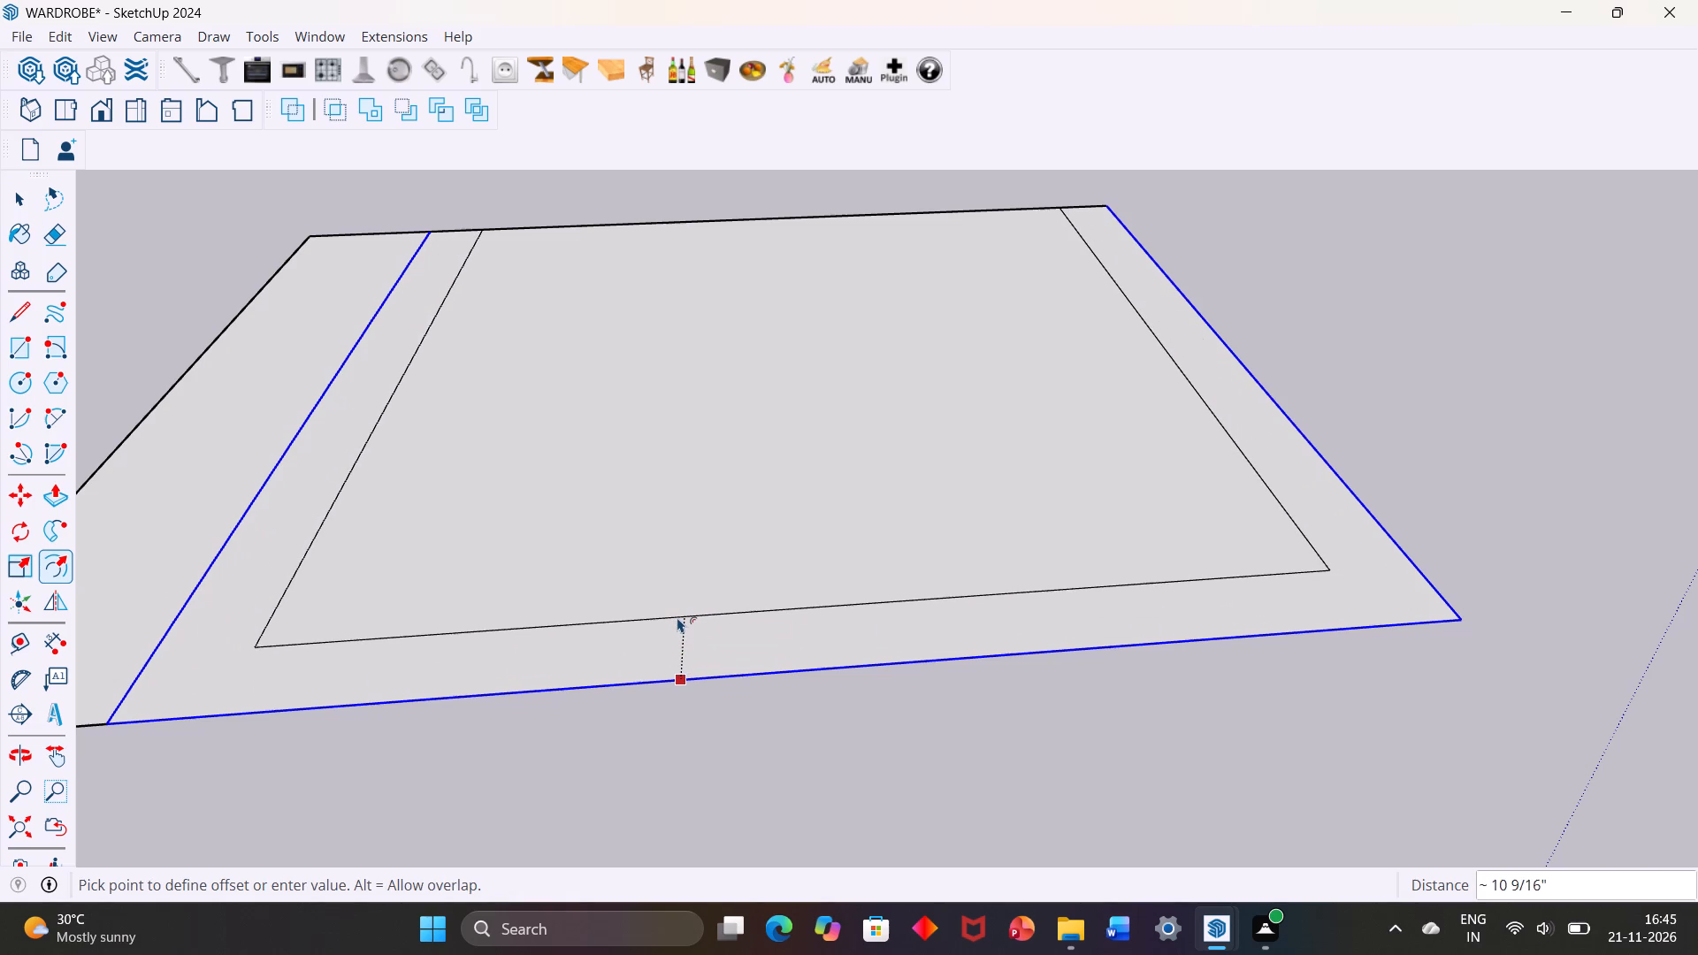
pyautogui.write("2'")
pyautogui.press('Return')
pyautogui.scroll(-3, 677, 613)
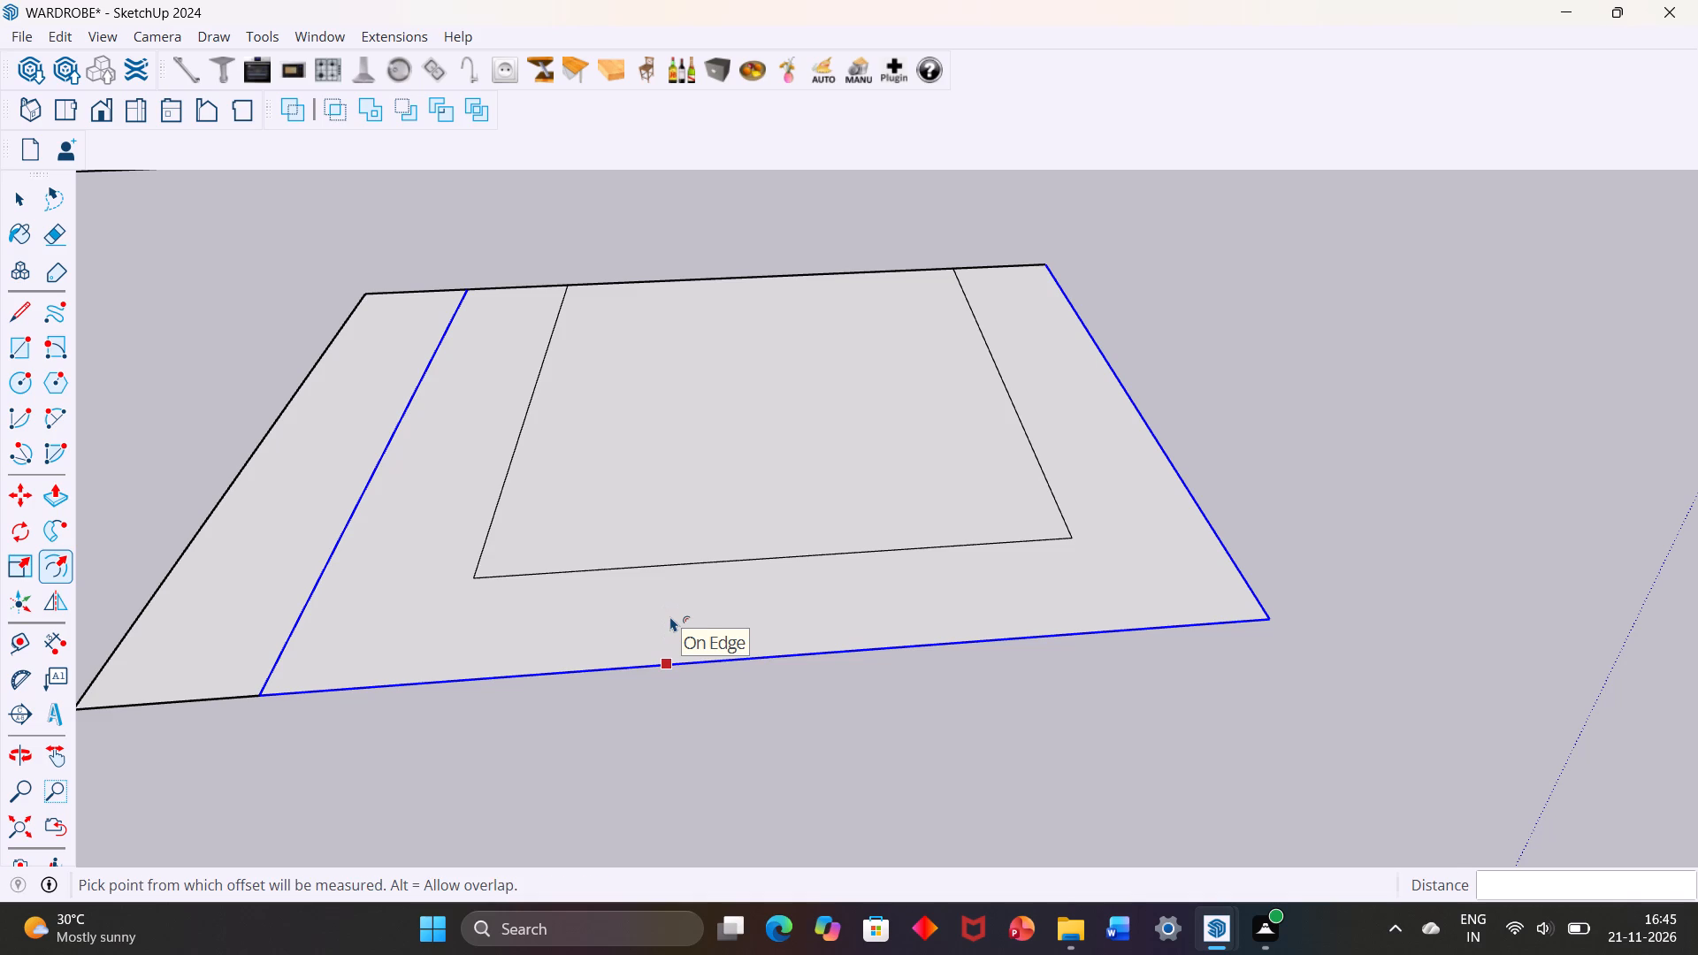
pyautogui.press('space')
pyautogui.press('space')
pyautogui.click(694, 722)
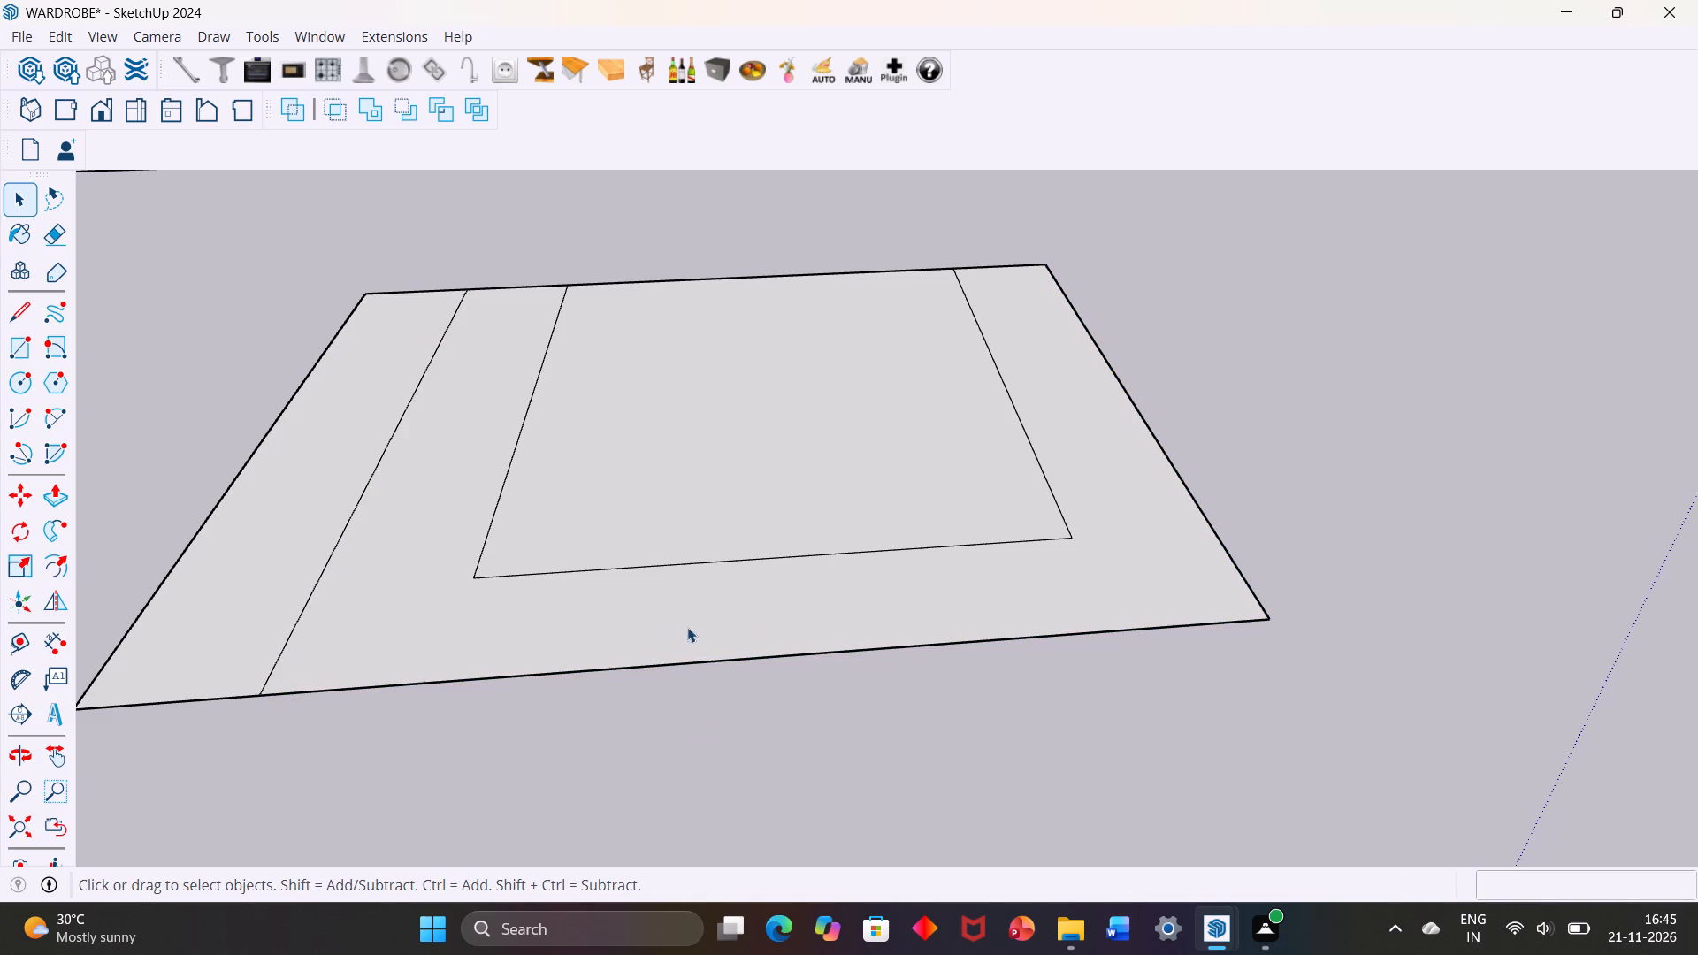
# Offset the three inner edges of the U-shaped outline another 1' inward.
pyautogui.scroll(1, 677, 590)
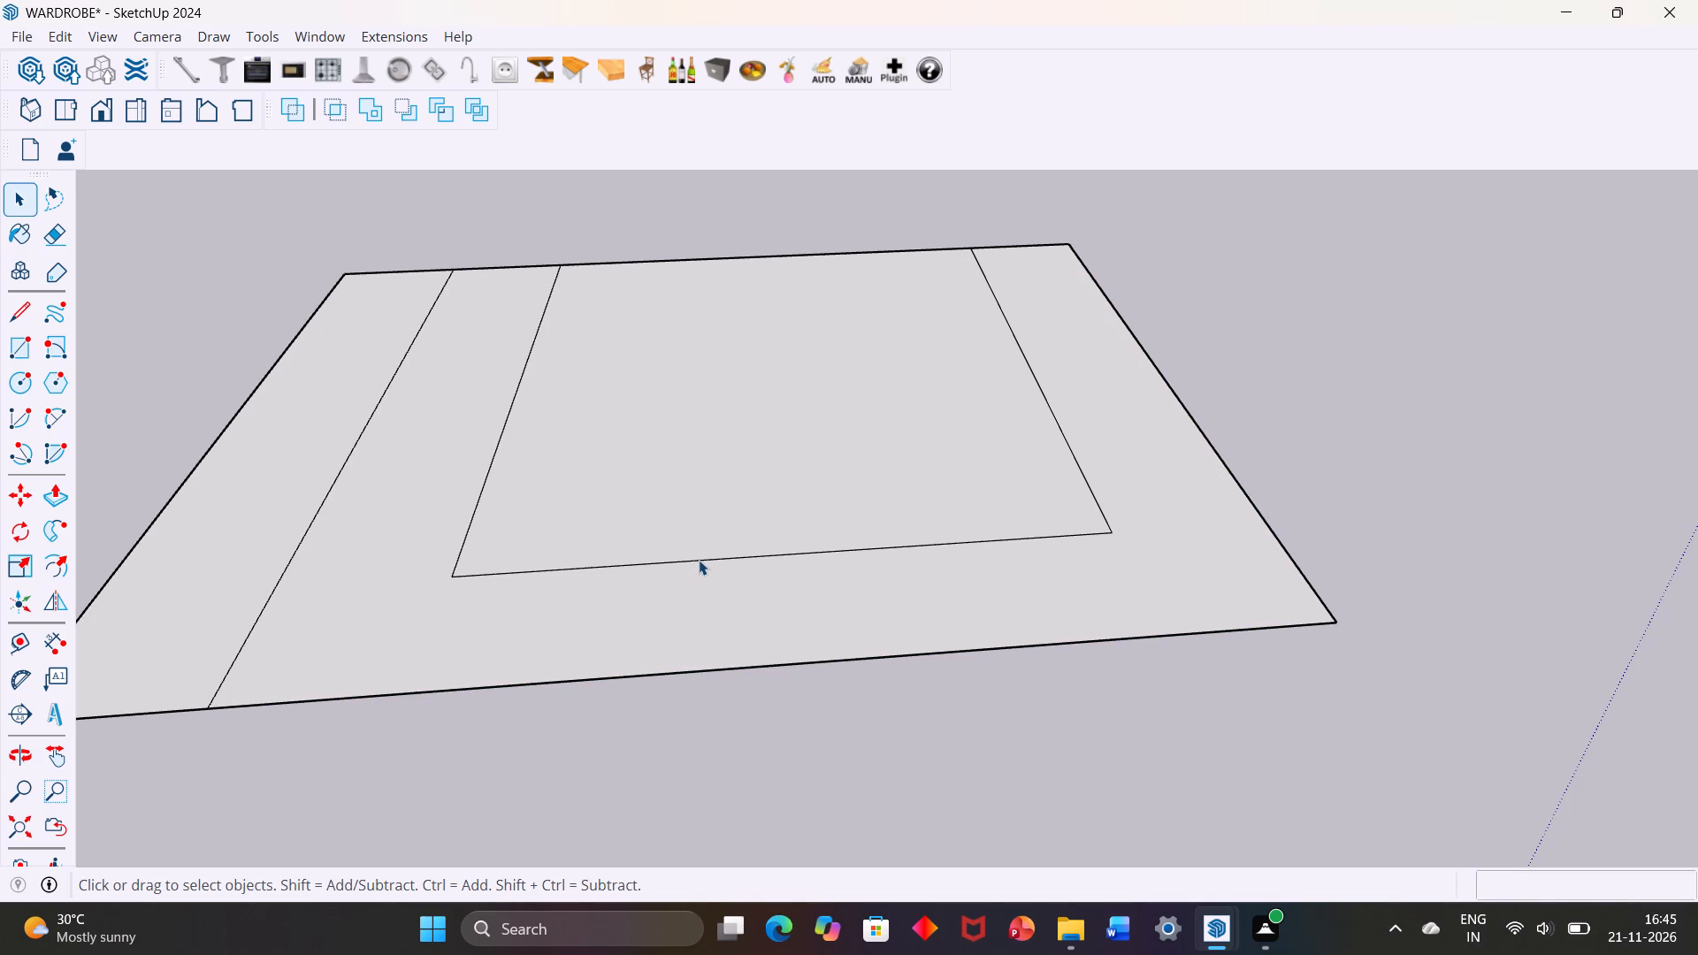
pyautogui.click(699, 560)
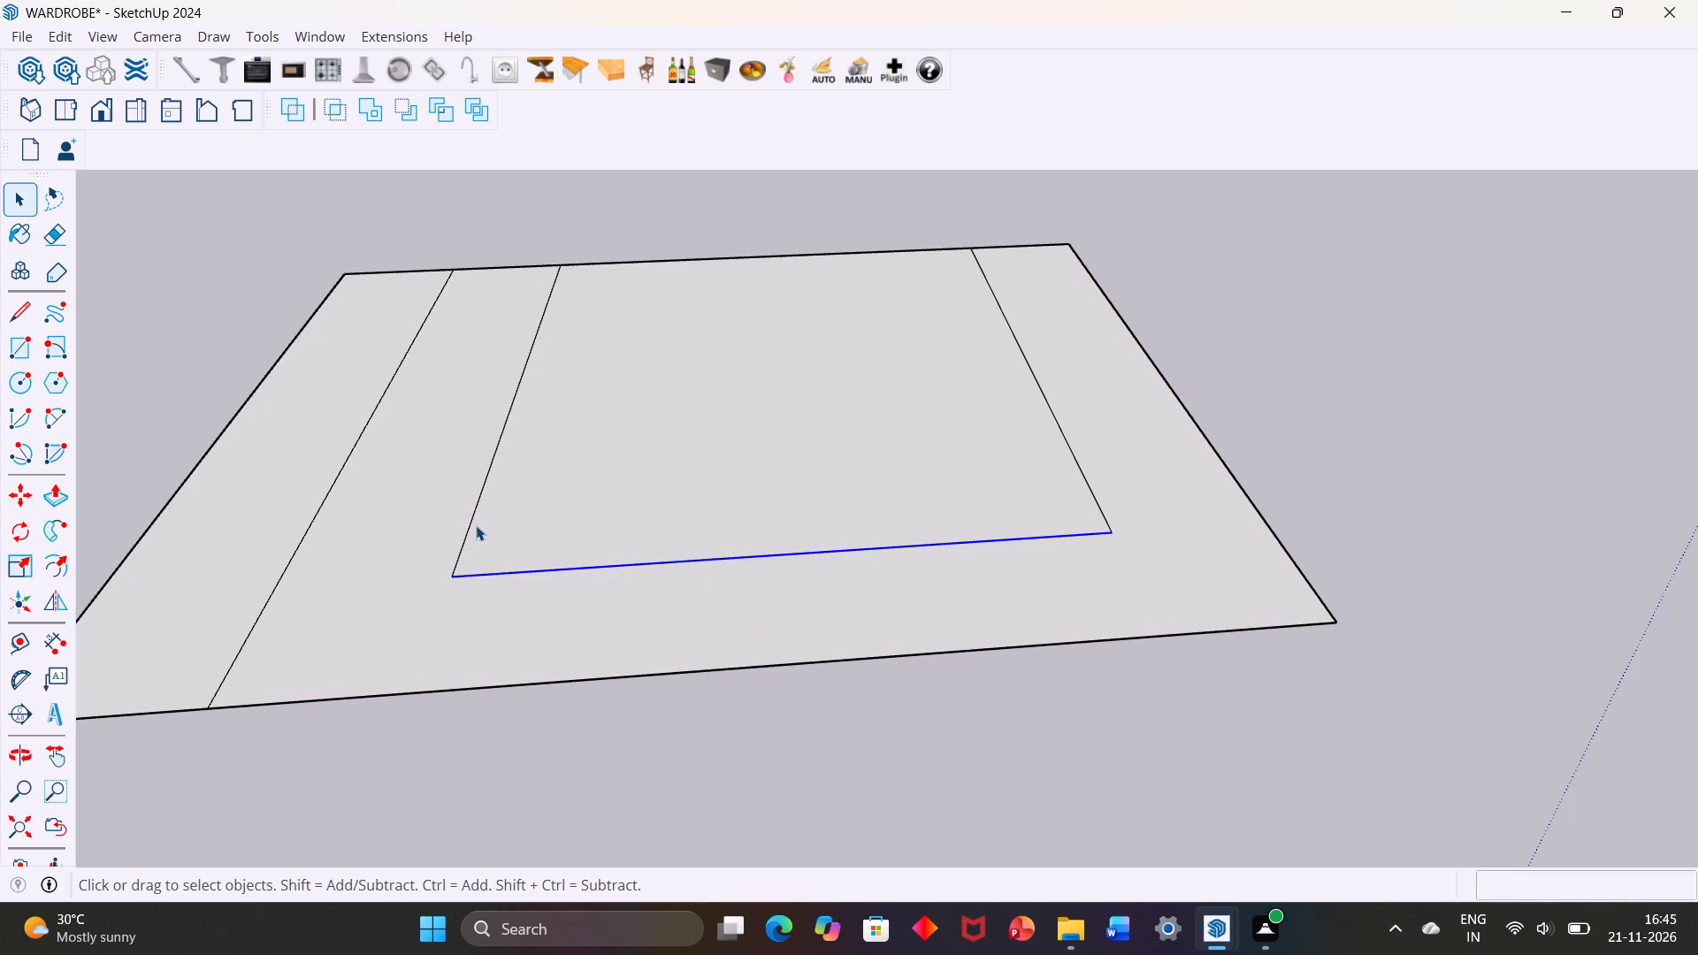
pyautogui.keyDown('ctrl'); pyautogui.click(470, 520); pyautogui.keyUp('ctrl')
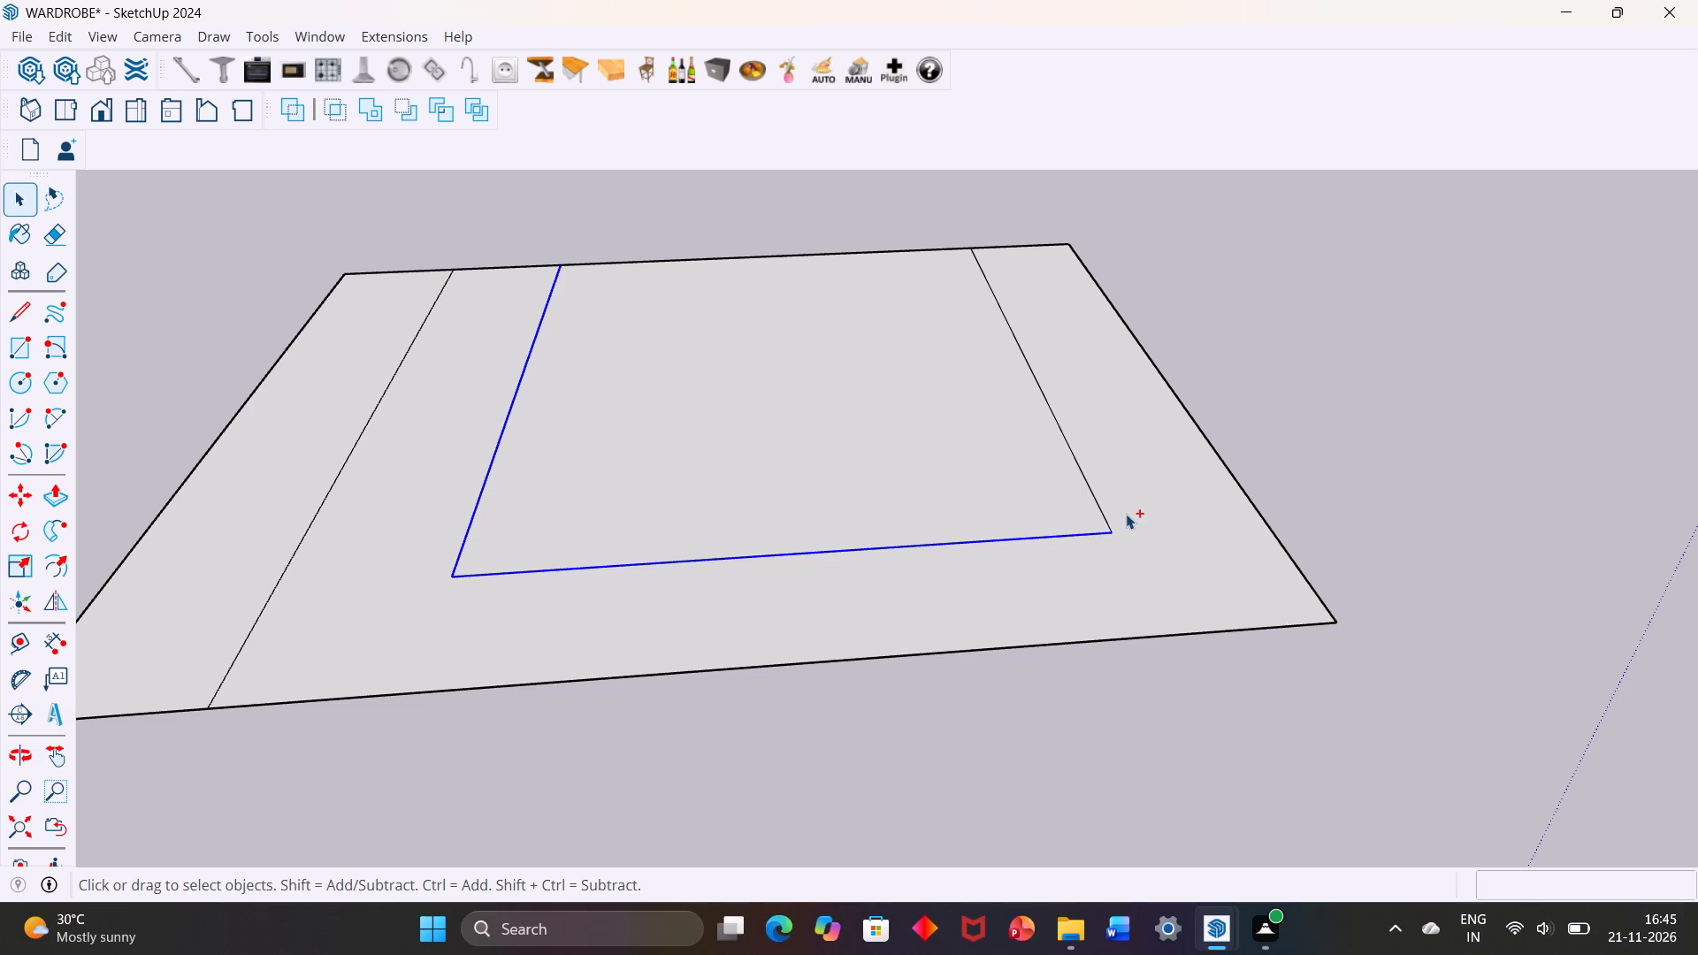
pyautogui.keyDown('ctrl'); pyautogui.click(1103, 514); pyautogui.keyUp('ctrl')
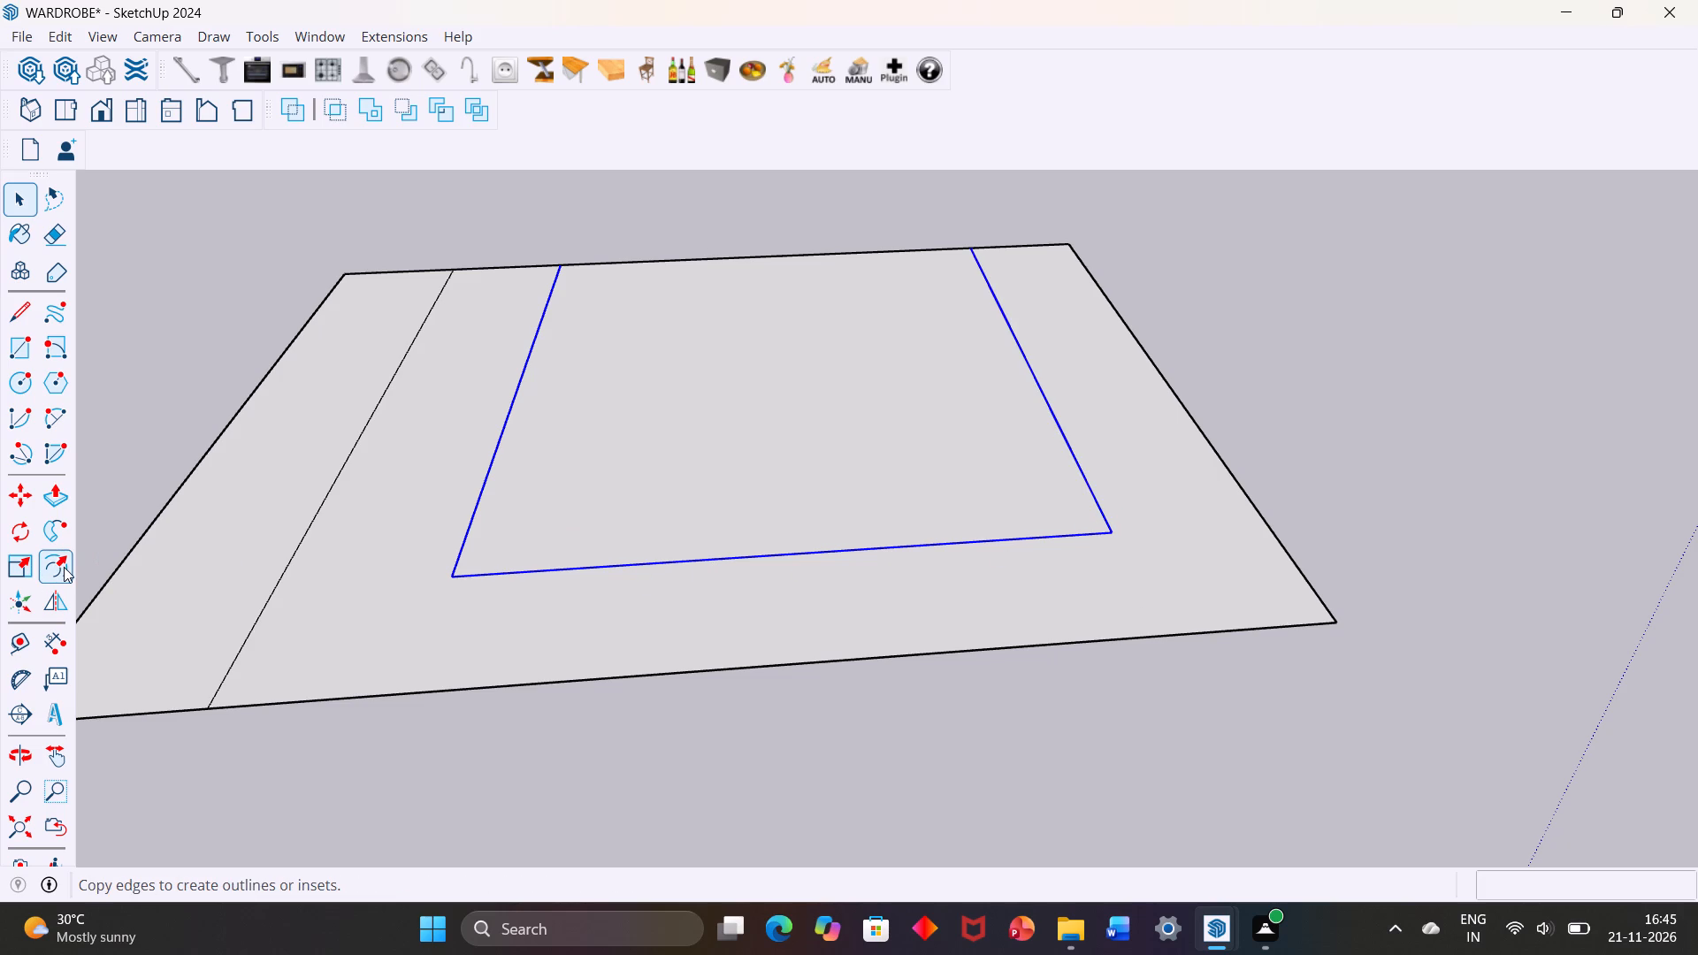
pyautogui.press('f')
pyautogui.click(735, 583)
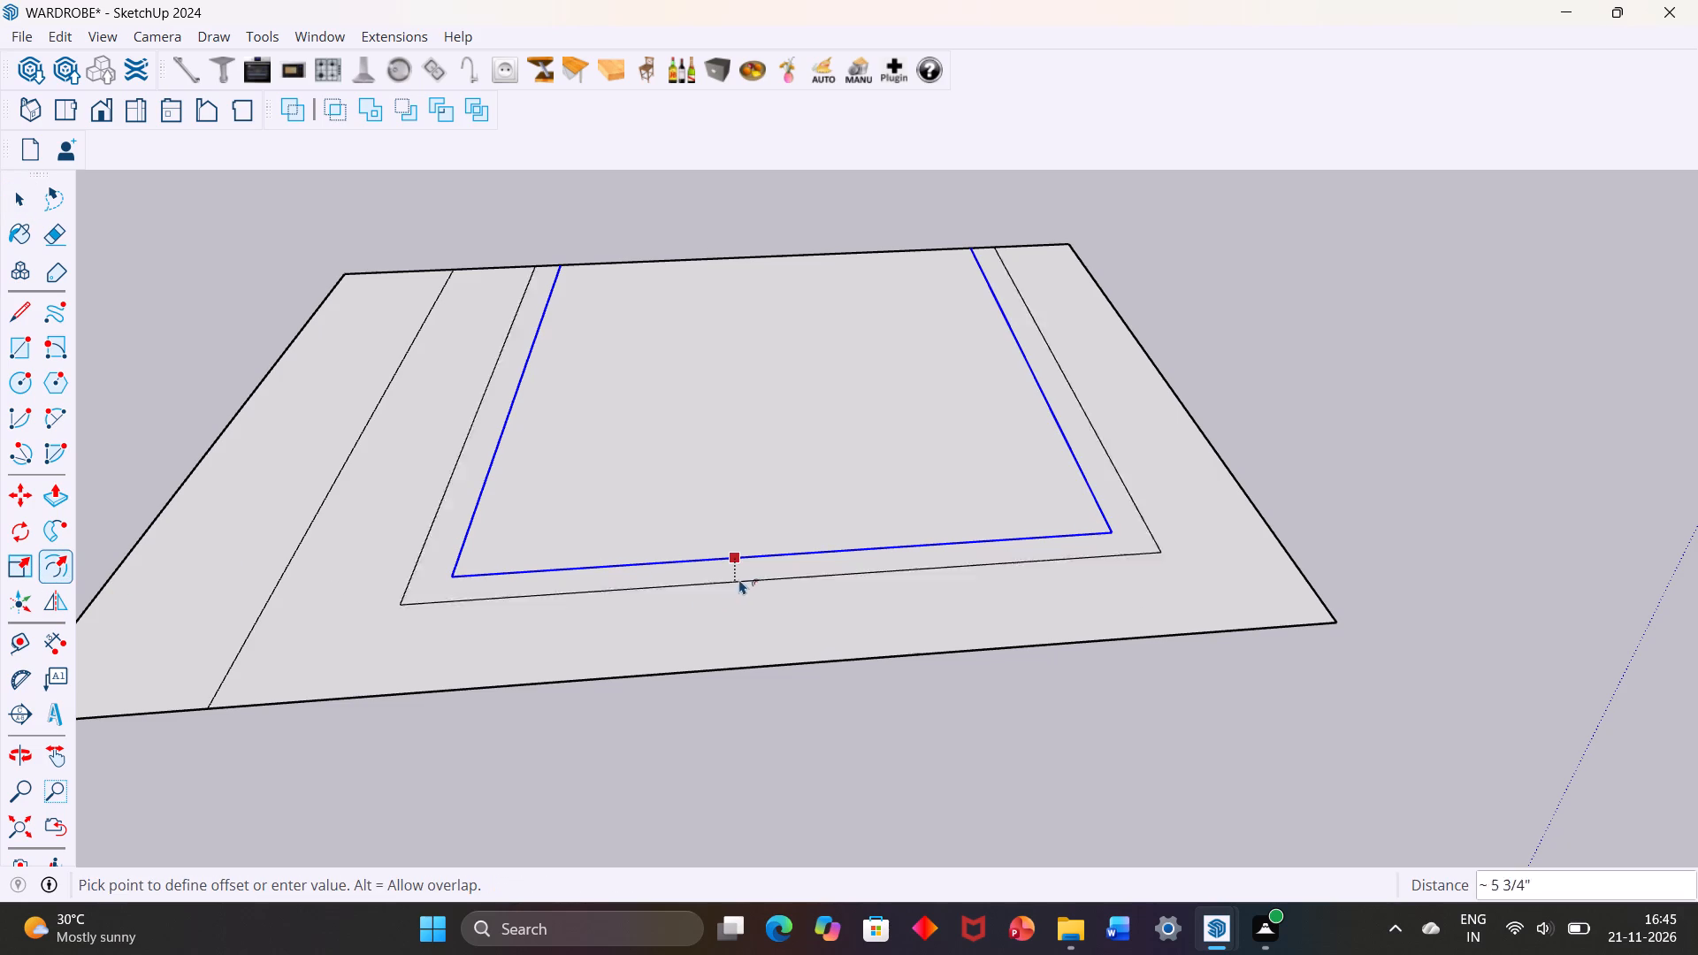
pyautogui.write("1'")
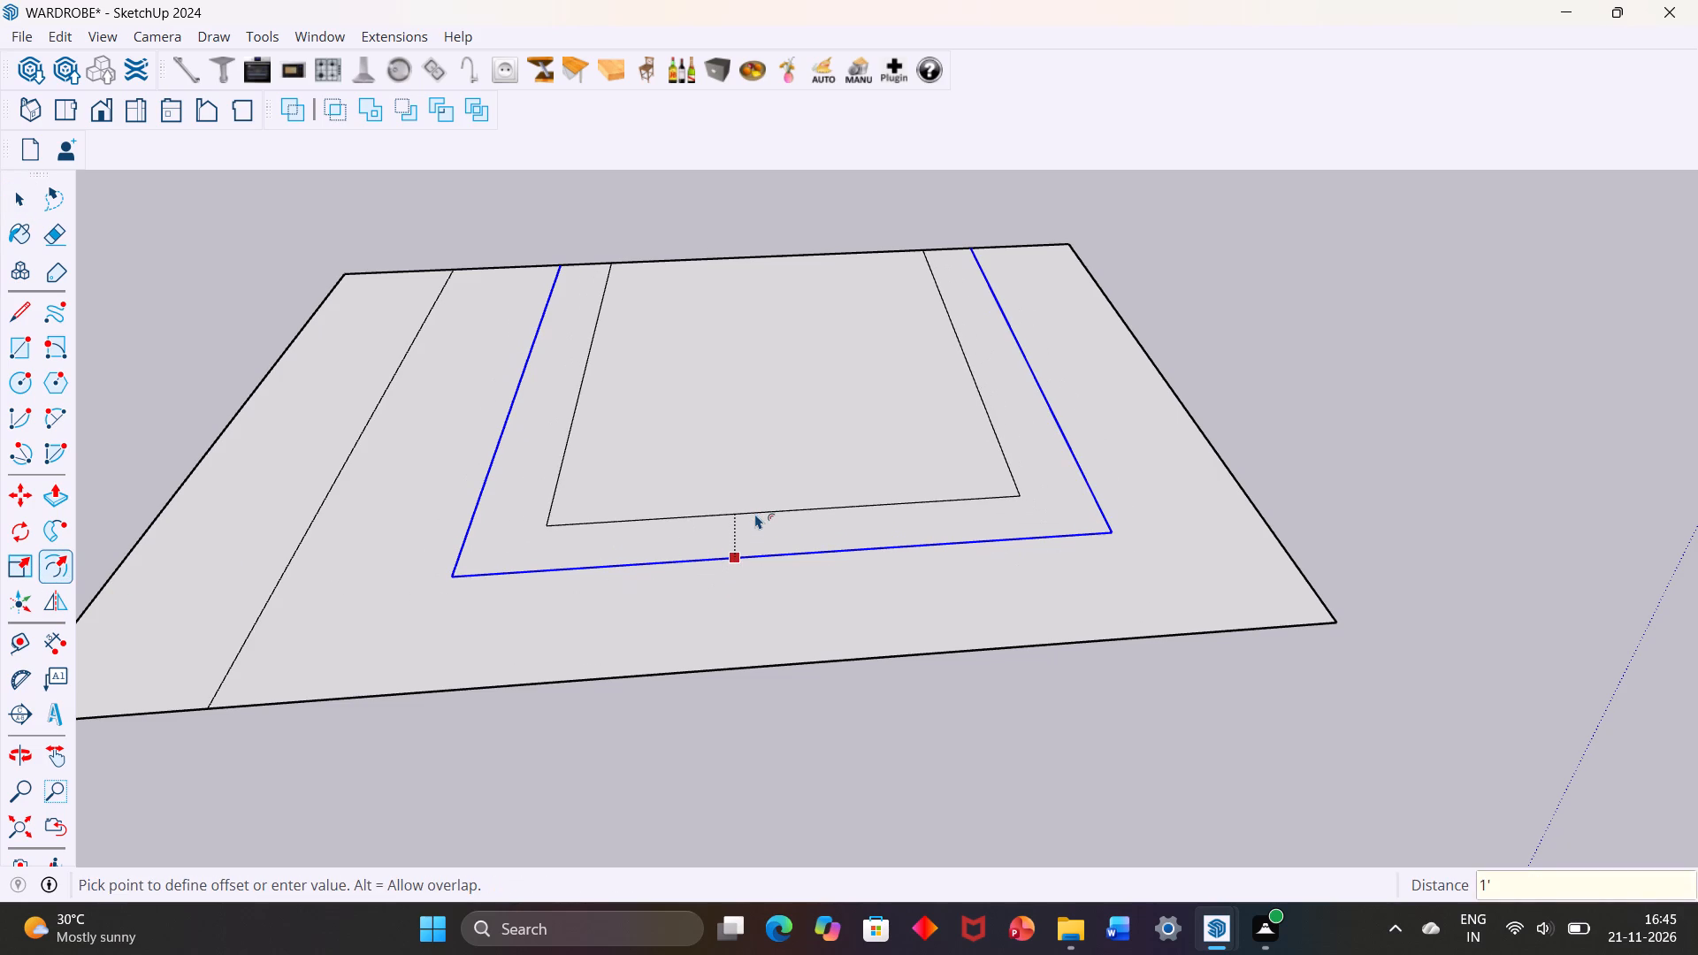
pyautogui.press('Return')
pyautogui.scroll(1, 755, 514)
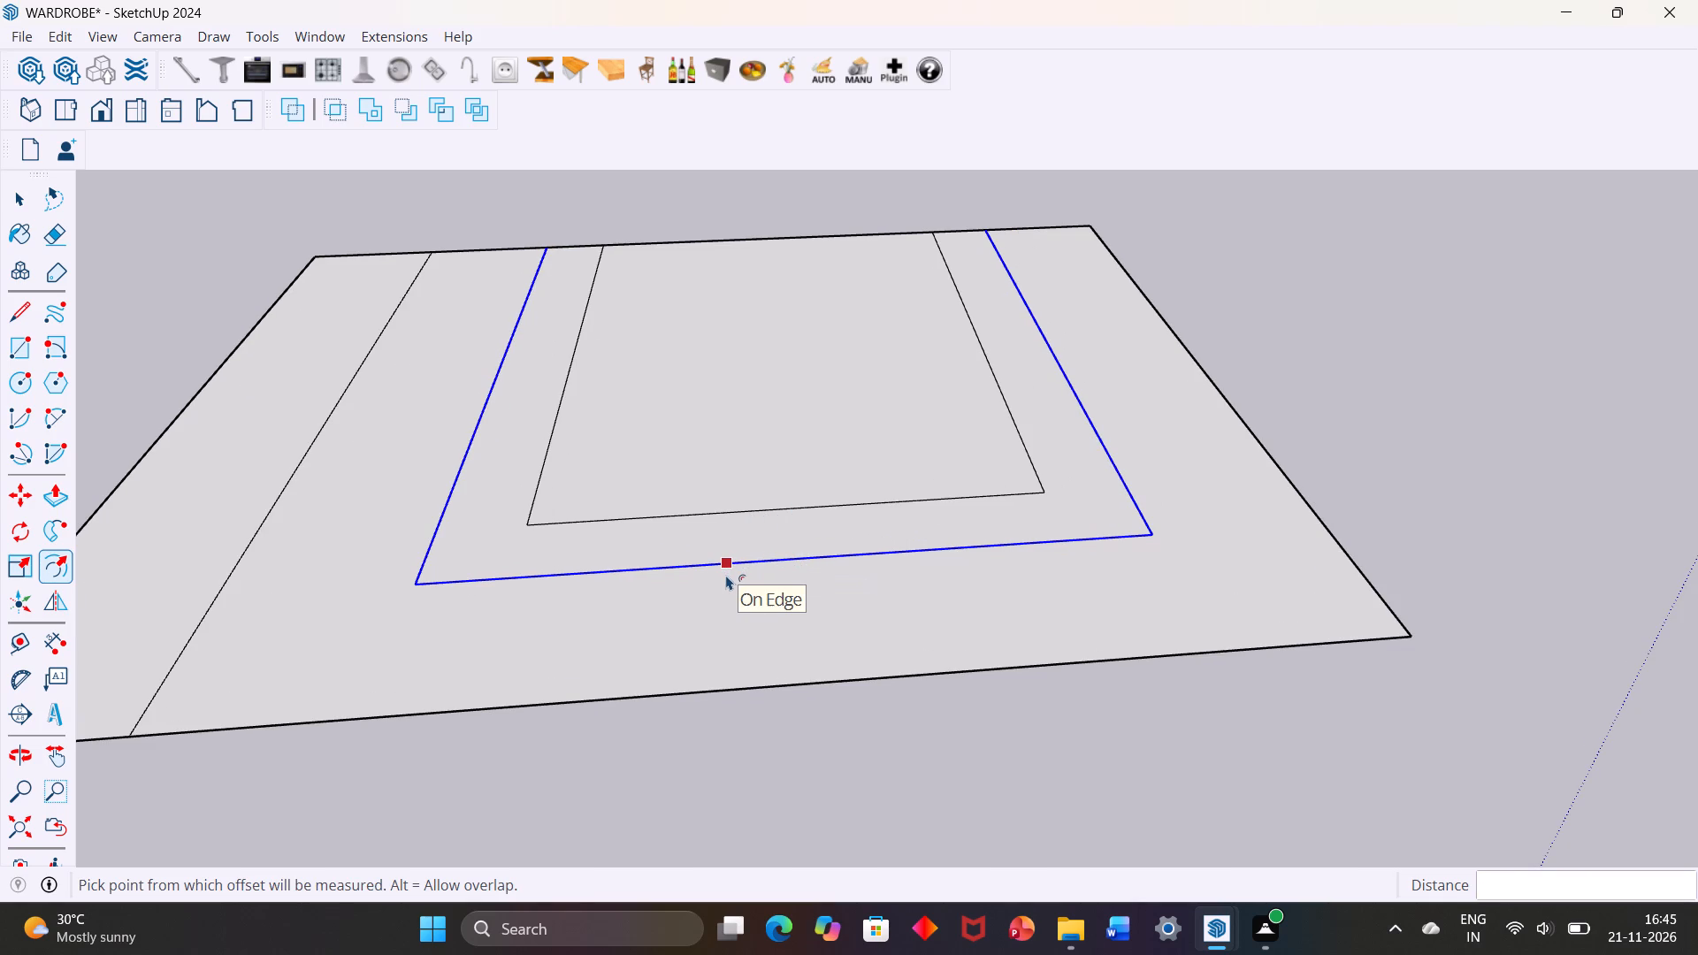
pyautogui.press('space')
pyautogui.press('space')
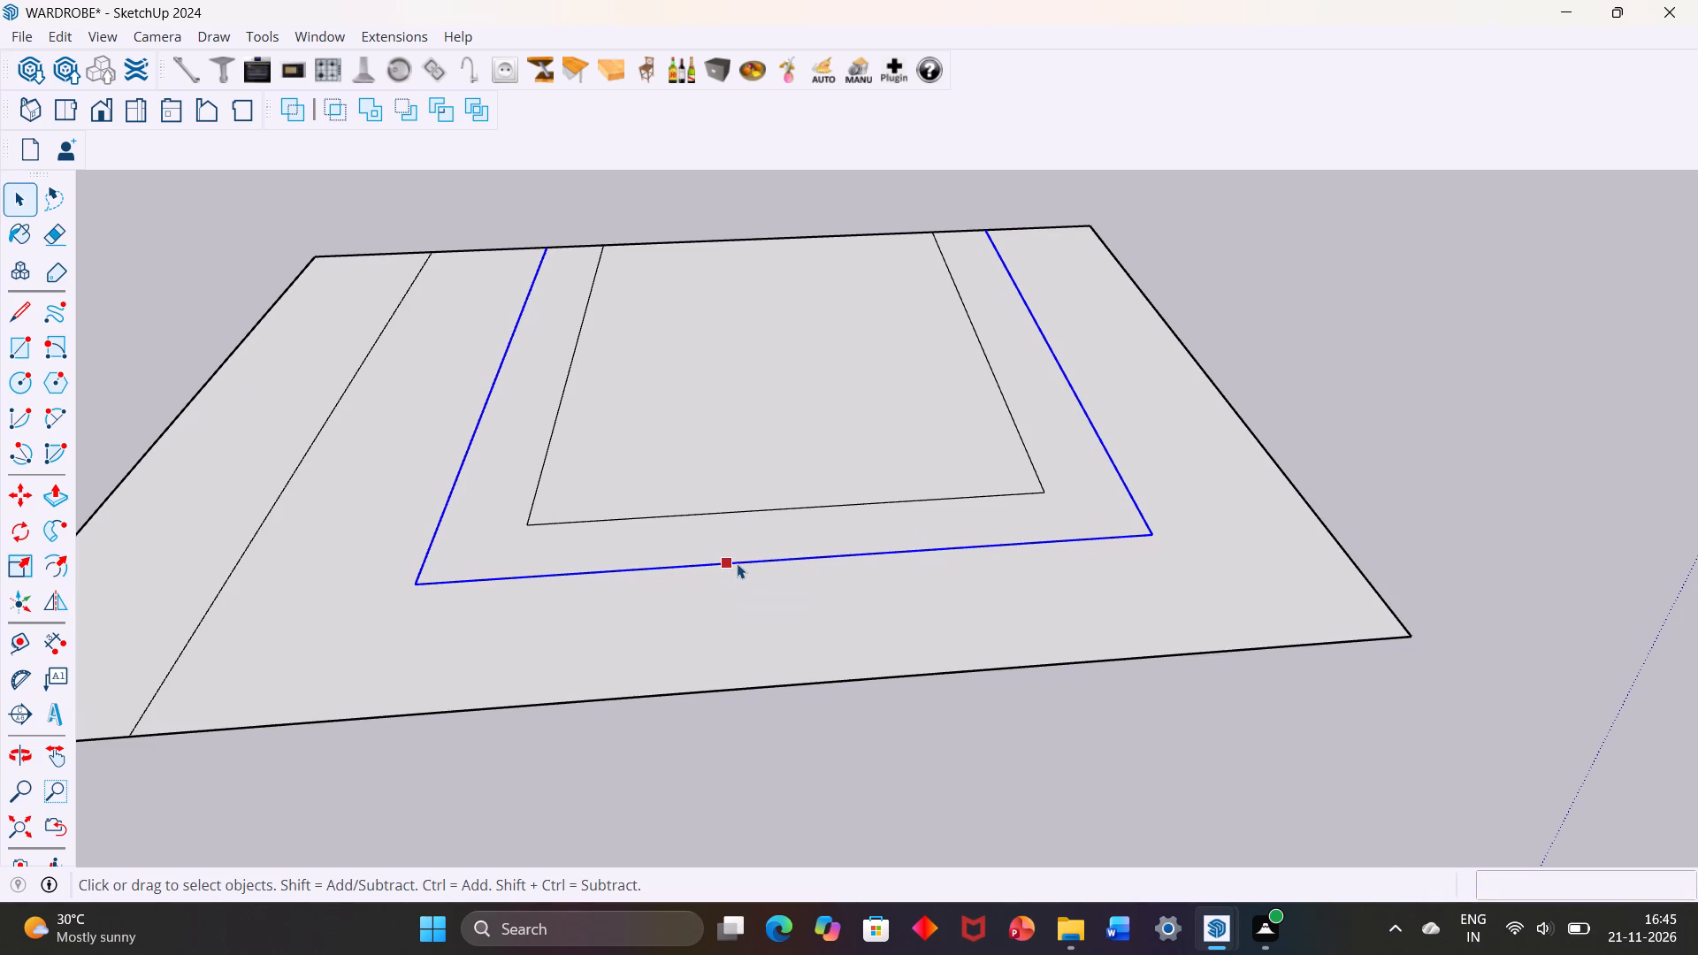
pyautogui.scroll(5, 735, 563)
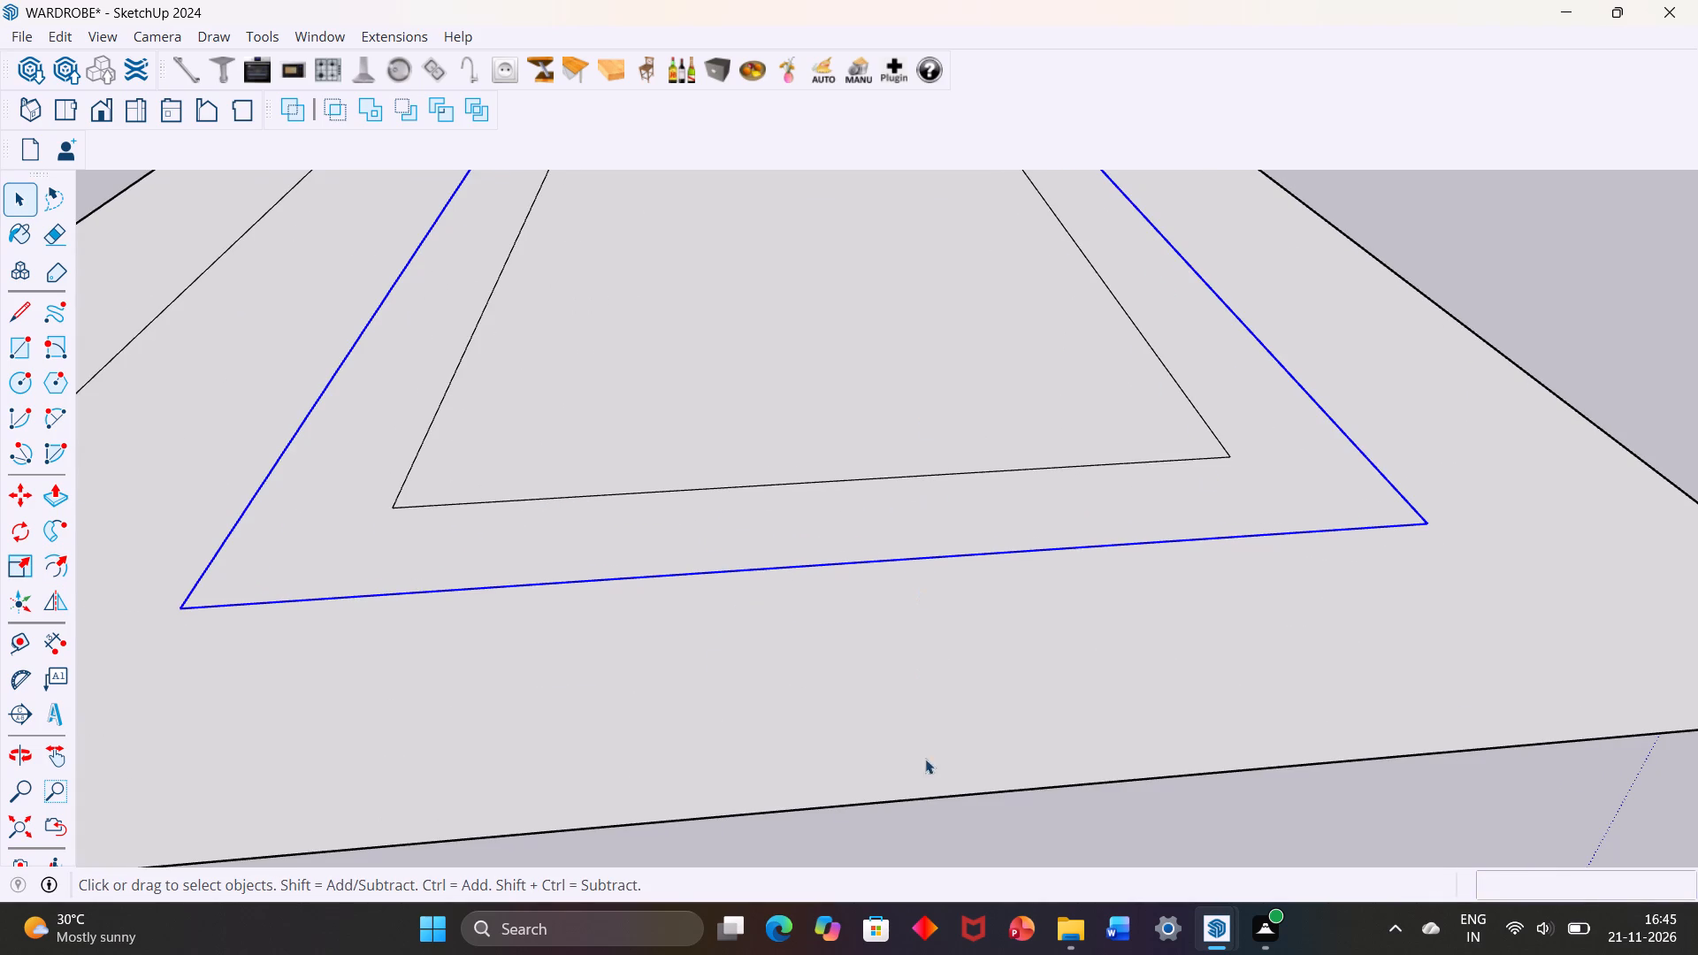
pyautogui.click(952, 828)
# Delete the face of the 1' wide U-shaped band between the two offset outlines.
pyautogui.scroll(2, 879, 490)
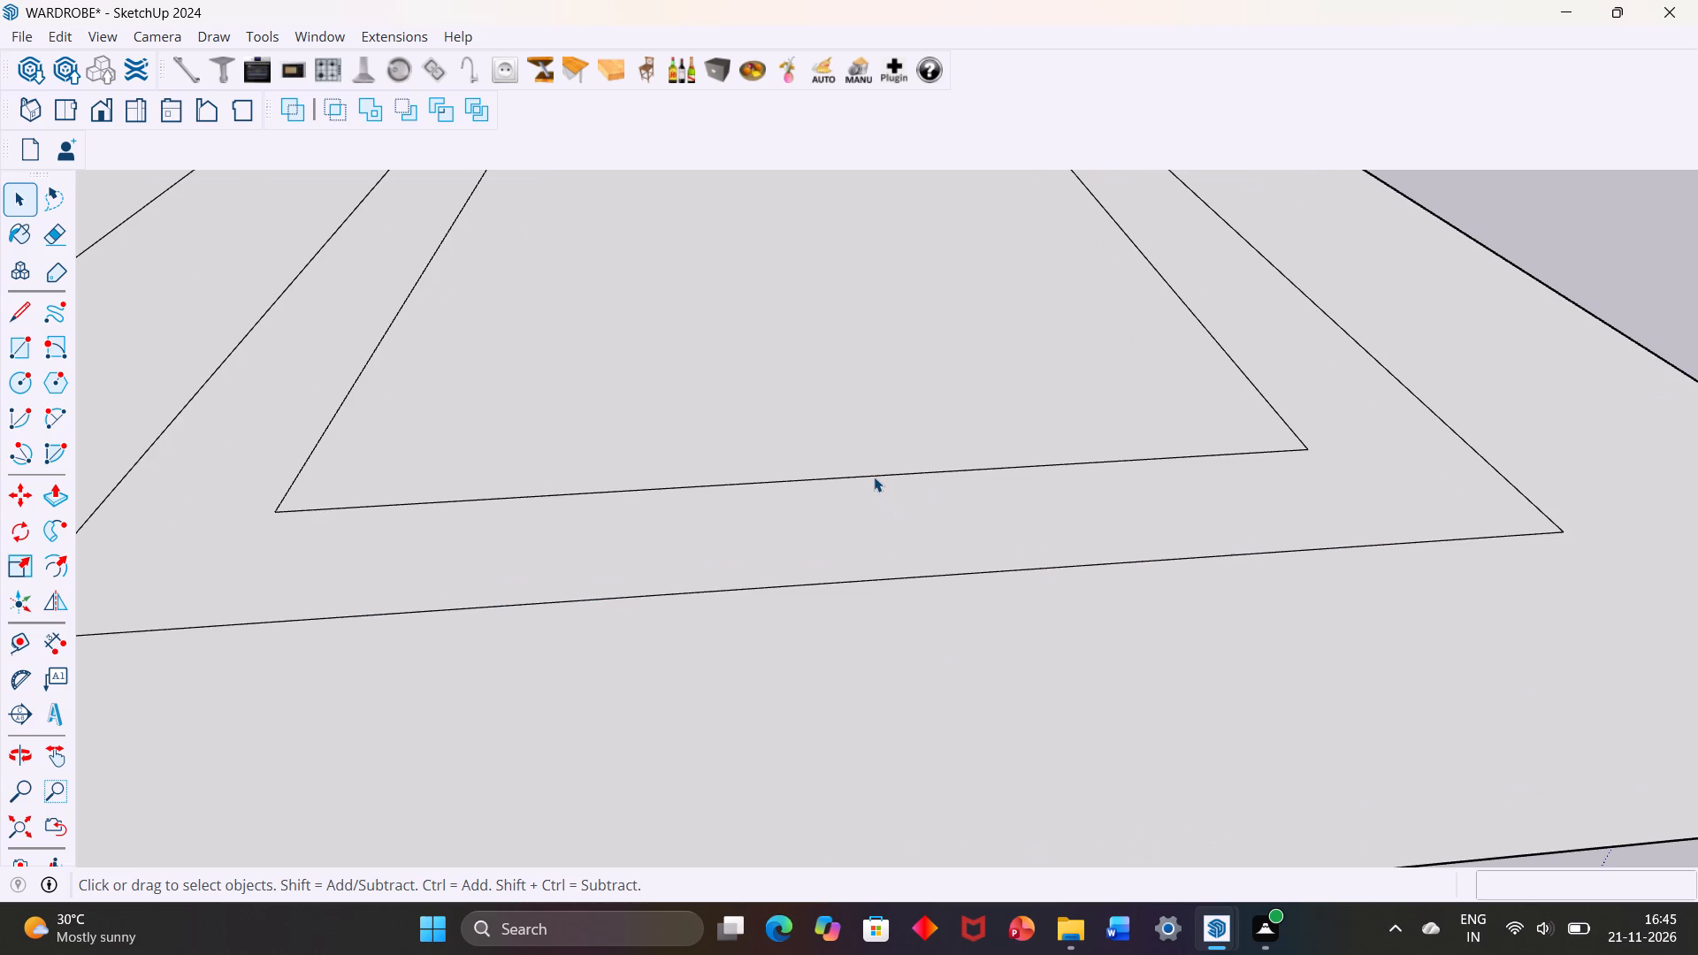
pyautogui.click(876, 520)
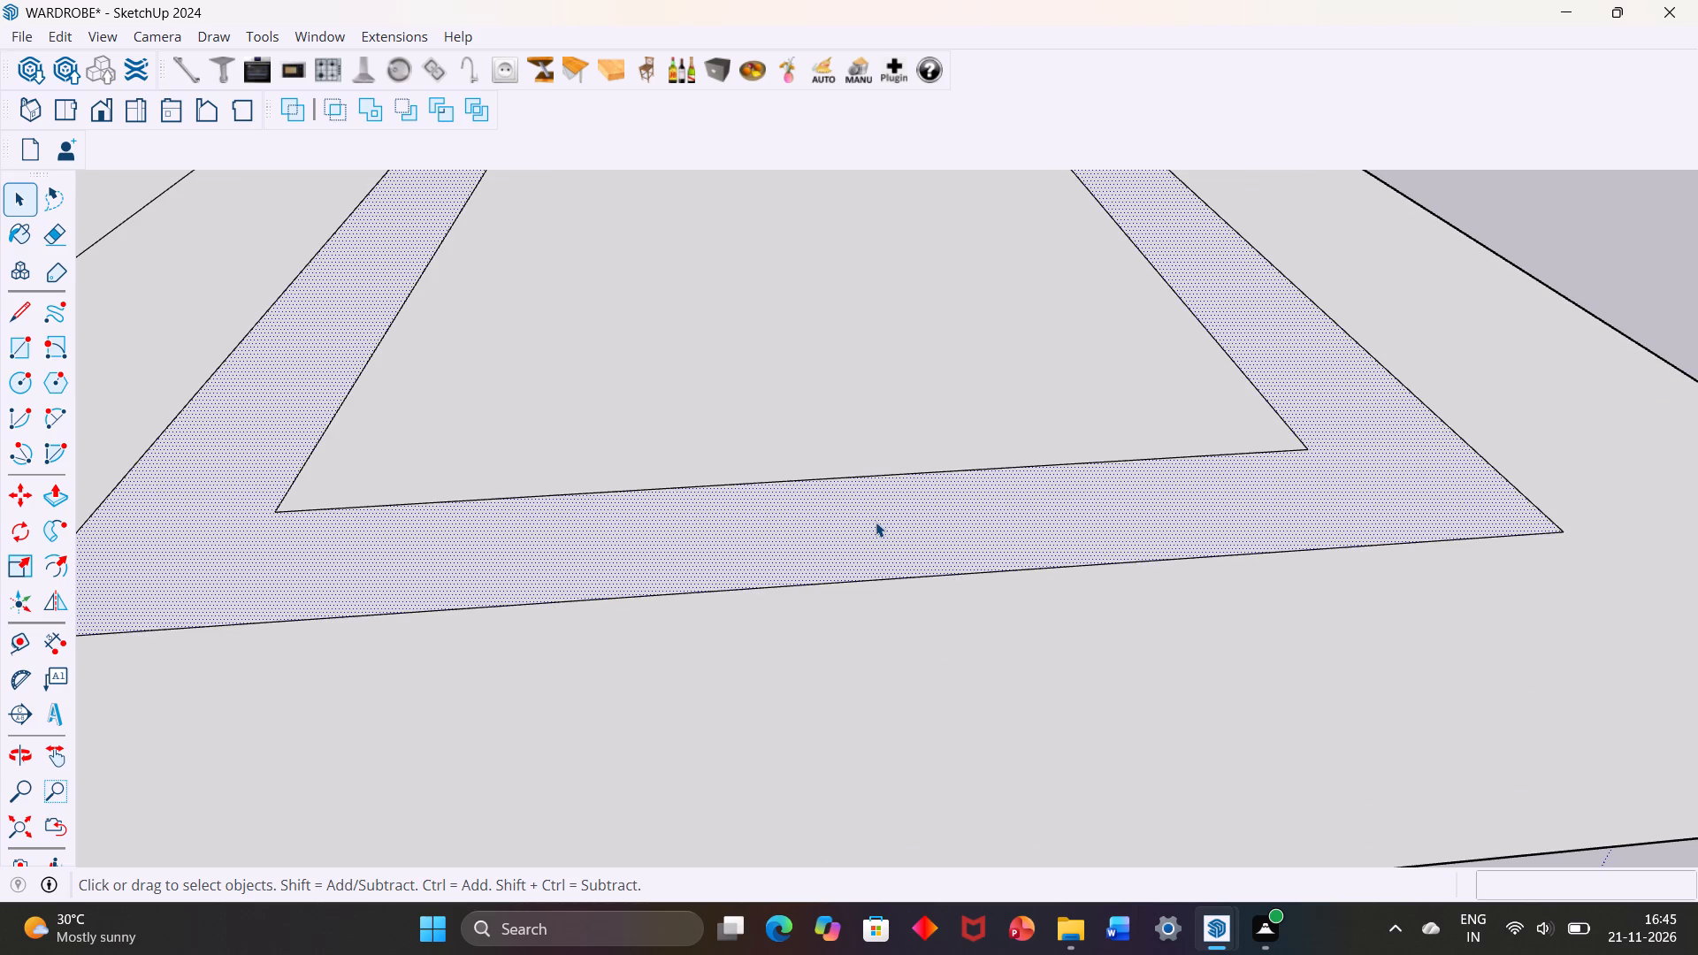
pyautogui.press('Delete')
pyautogui.scroll(-11, 876, 523)
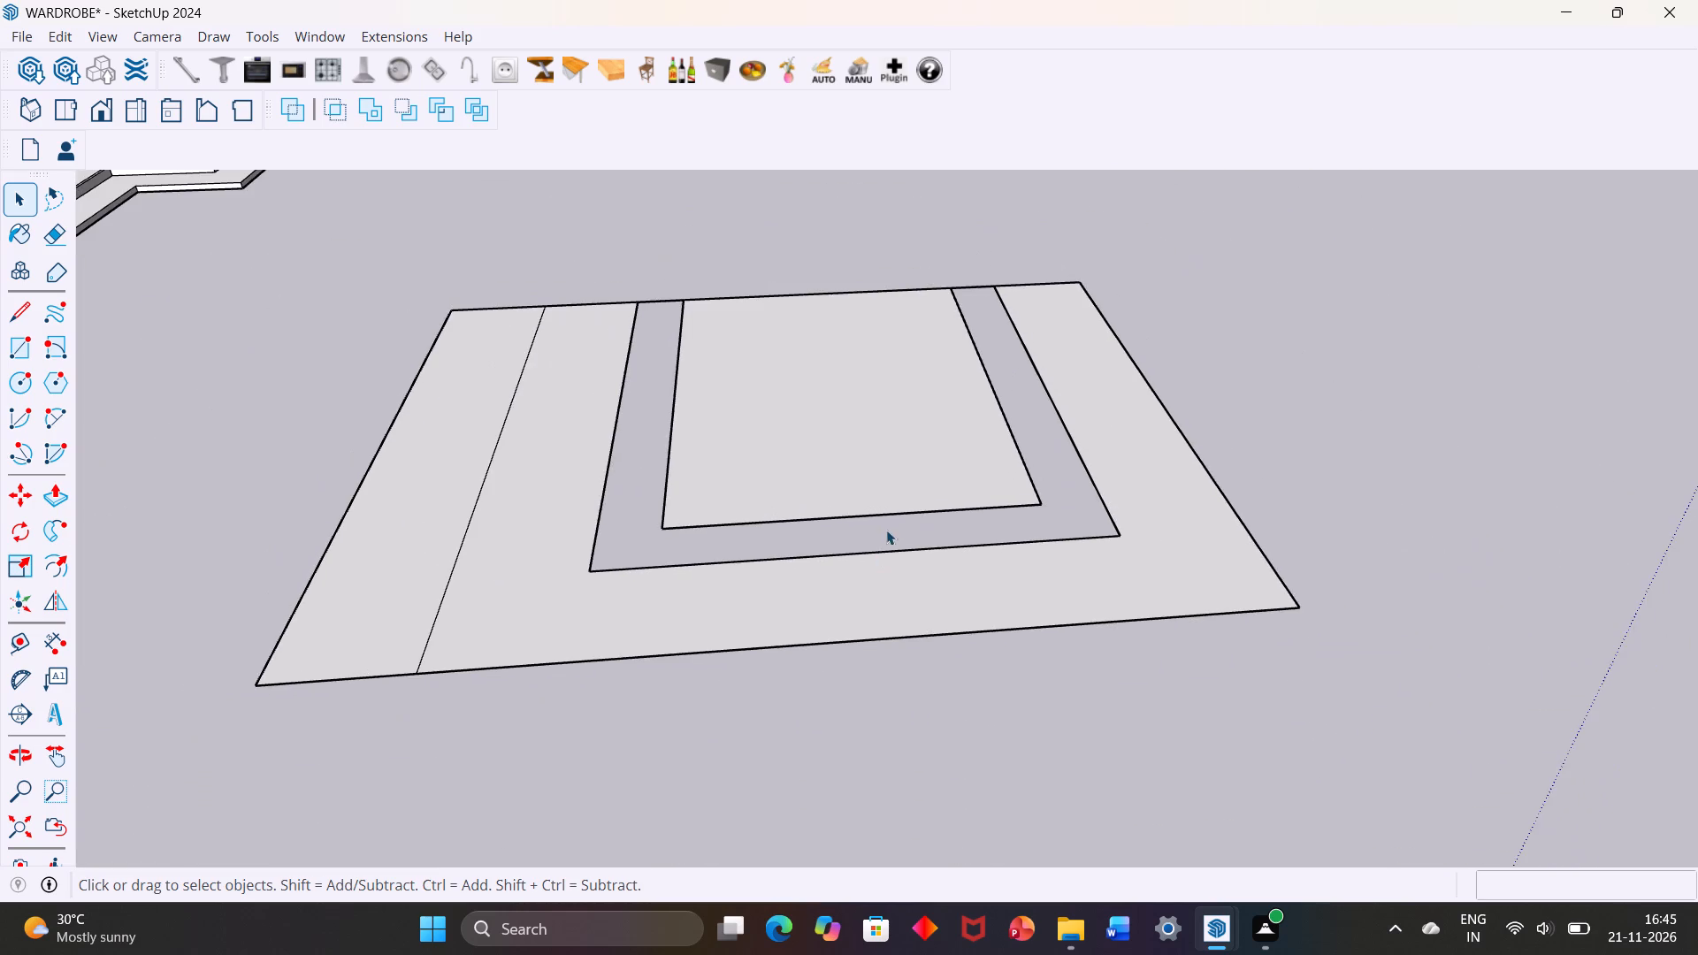
pyautogui.moveTo(891, 521); pyautogui.dragTo(879, 561, button='middle')
pyautogui.moveTo(857, 592); pyautogui.dragTo(914, 550, button='middle')
pyautogui.scroll(-1, 889, 569)
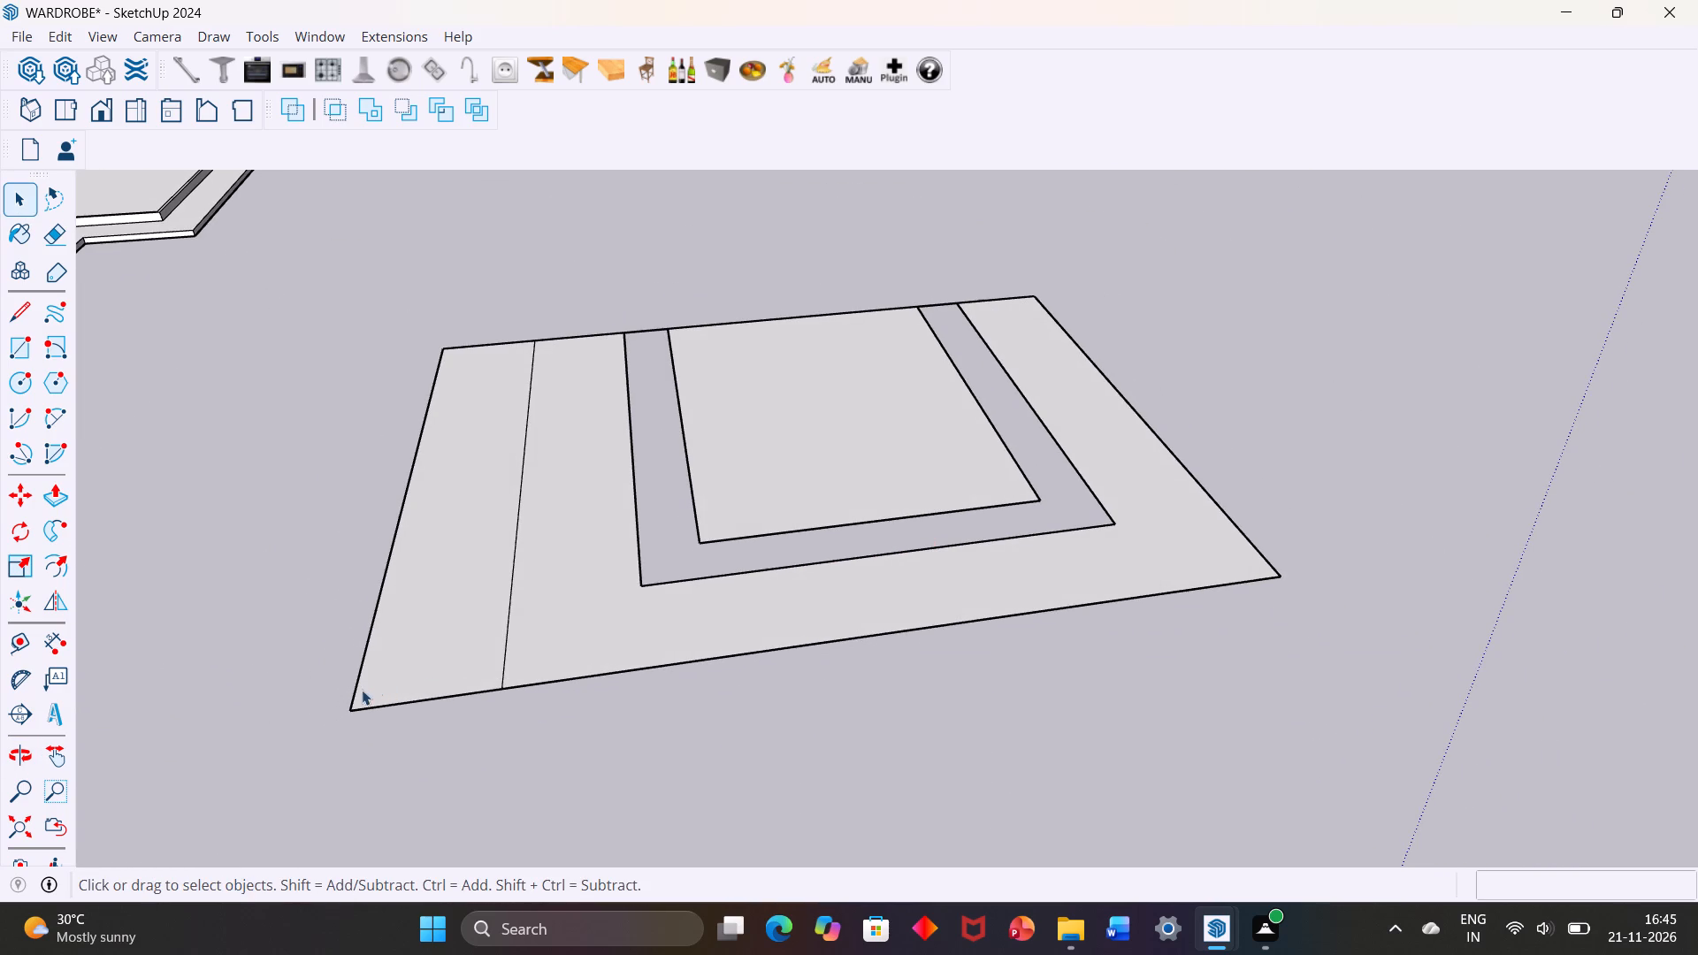
# Push/Pull the U-shaped surround, the 2' side strip and the central panel upward by 12.5 mm each.
pyautogui.moveTo(884, 621); pyautogui.dragTo(833, 651, button='middle')
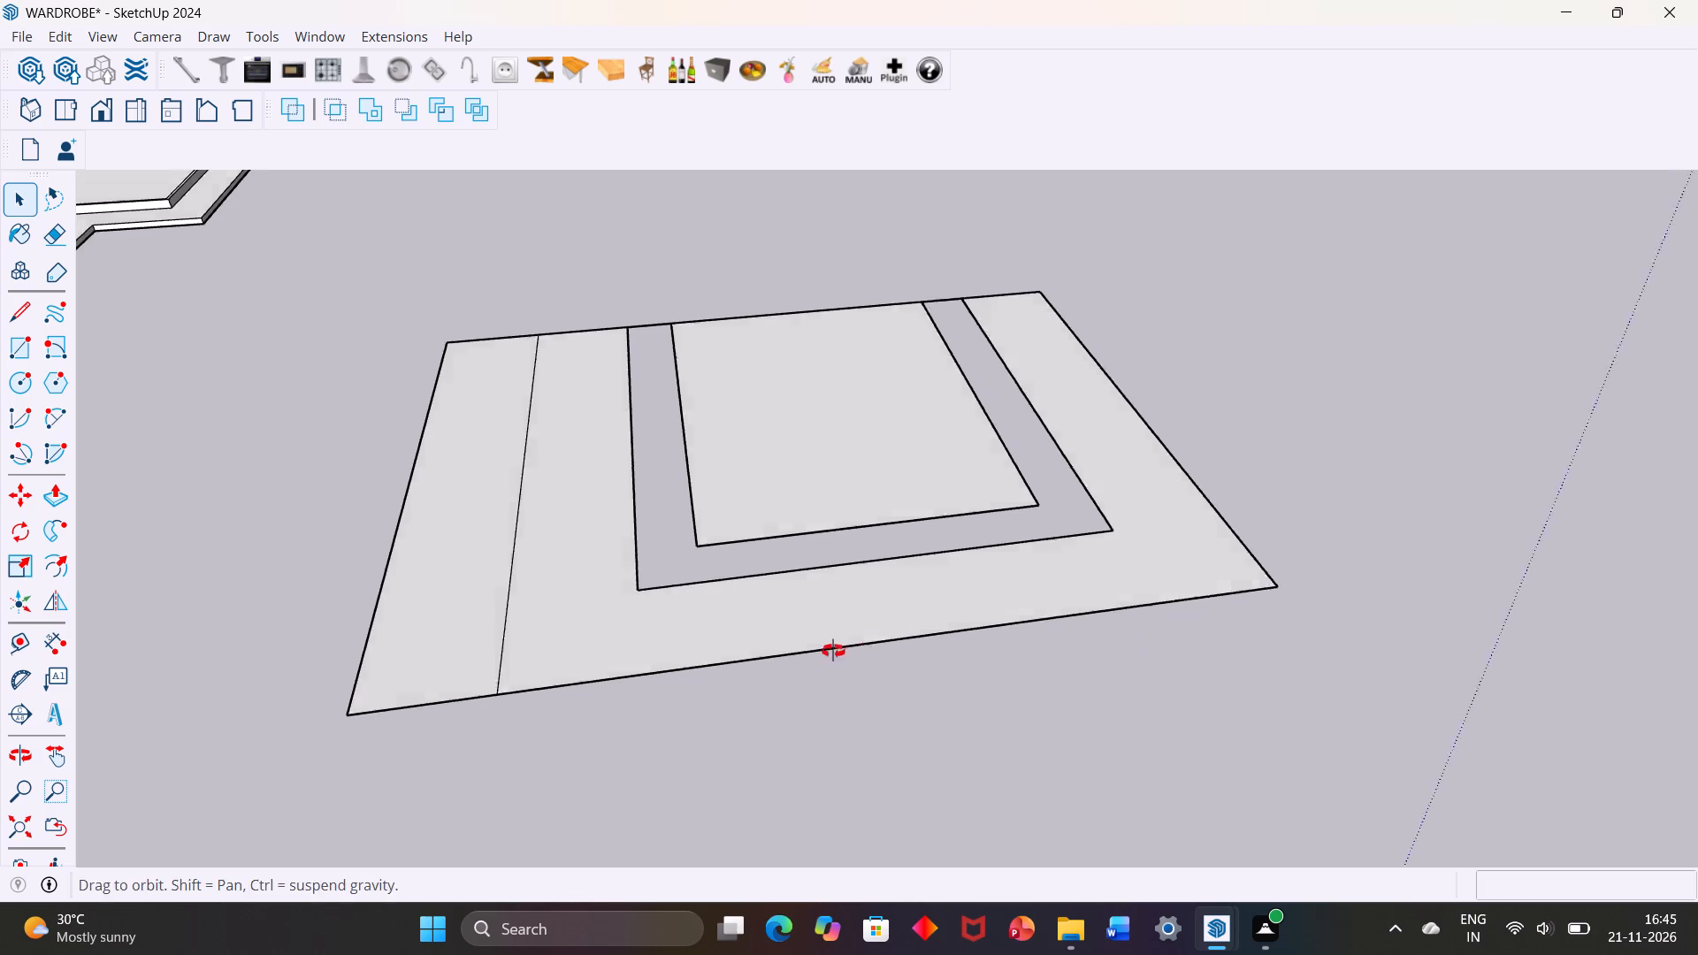
pyautogui.moveTo(833, 651); pyautogui.dragTo(813, 655, button='middle')
pyautogui.scroll(2, 791, 653)
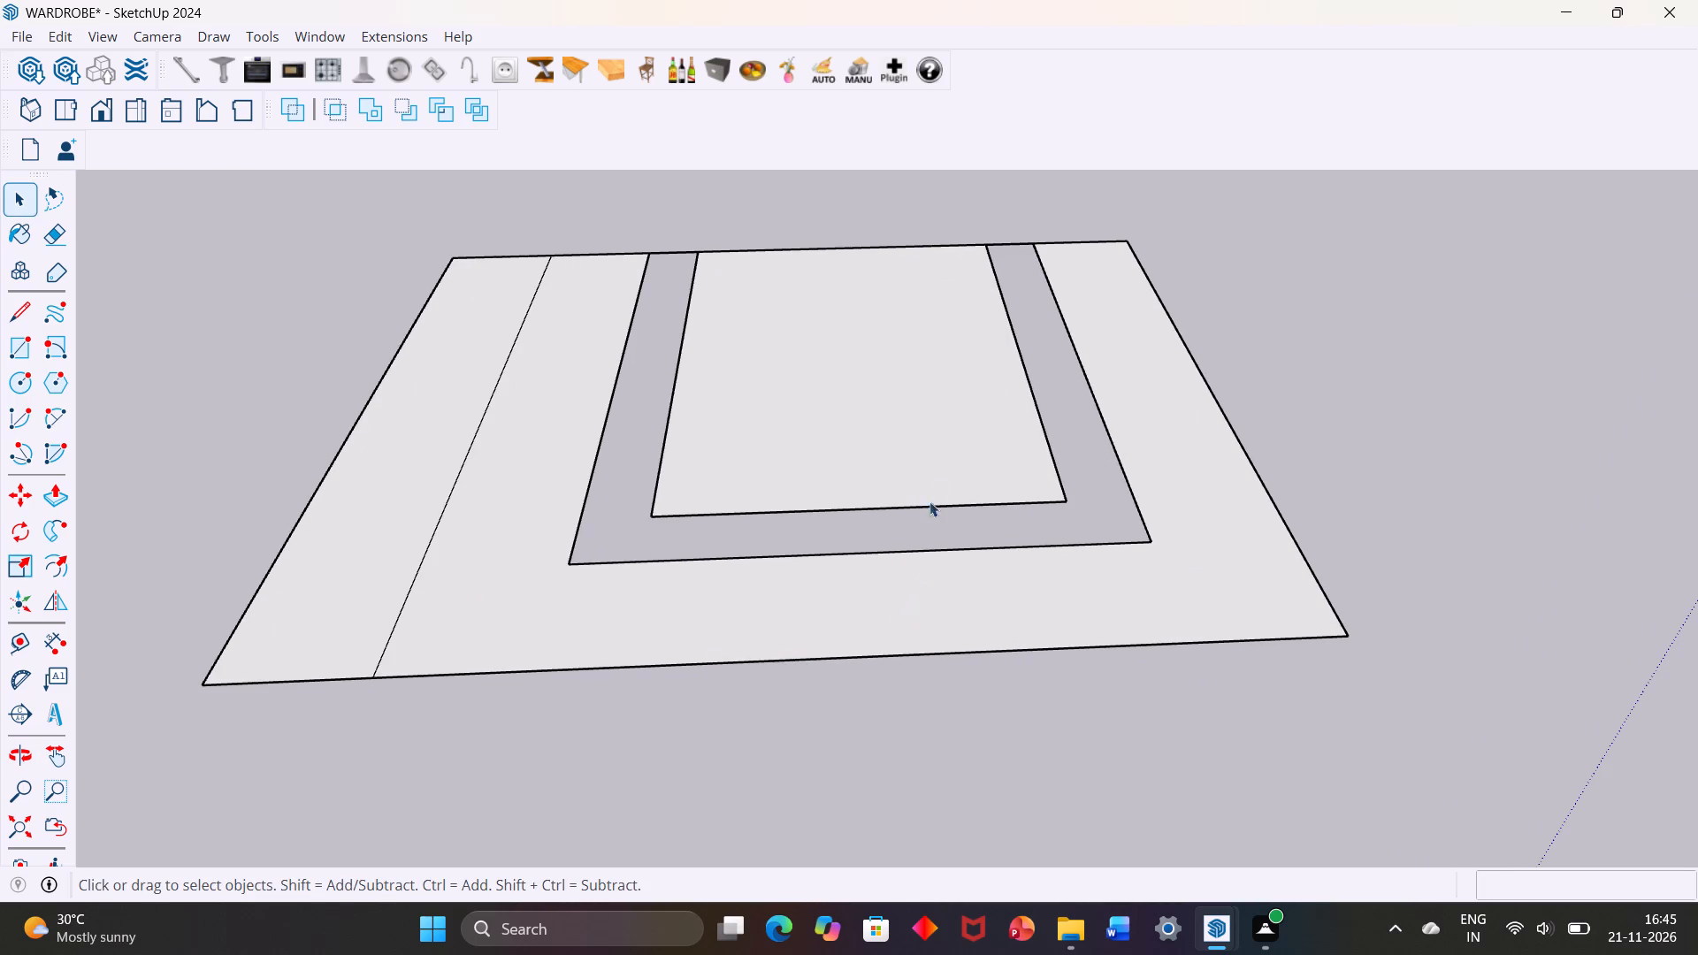
pyautogui.moveTo(919, 537); pyautogui.dragTo(922, 608, button='middle')
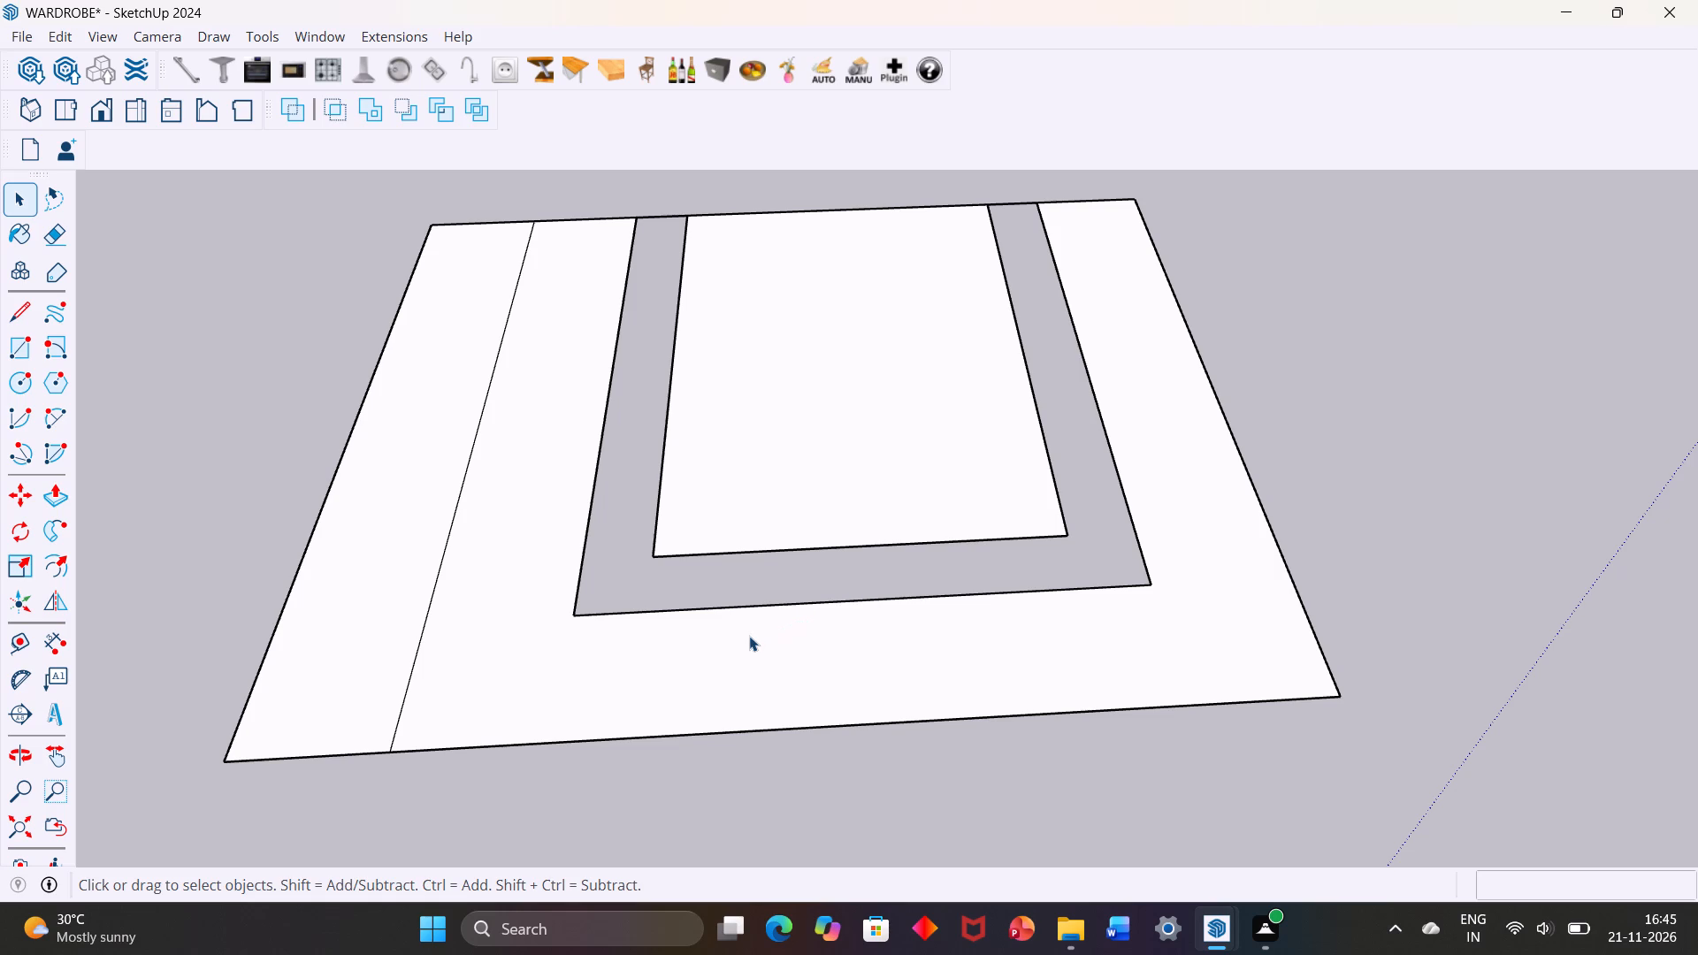
pyautogui.click(63, 504)
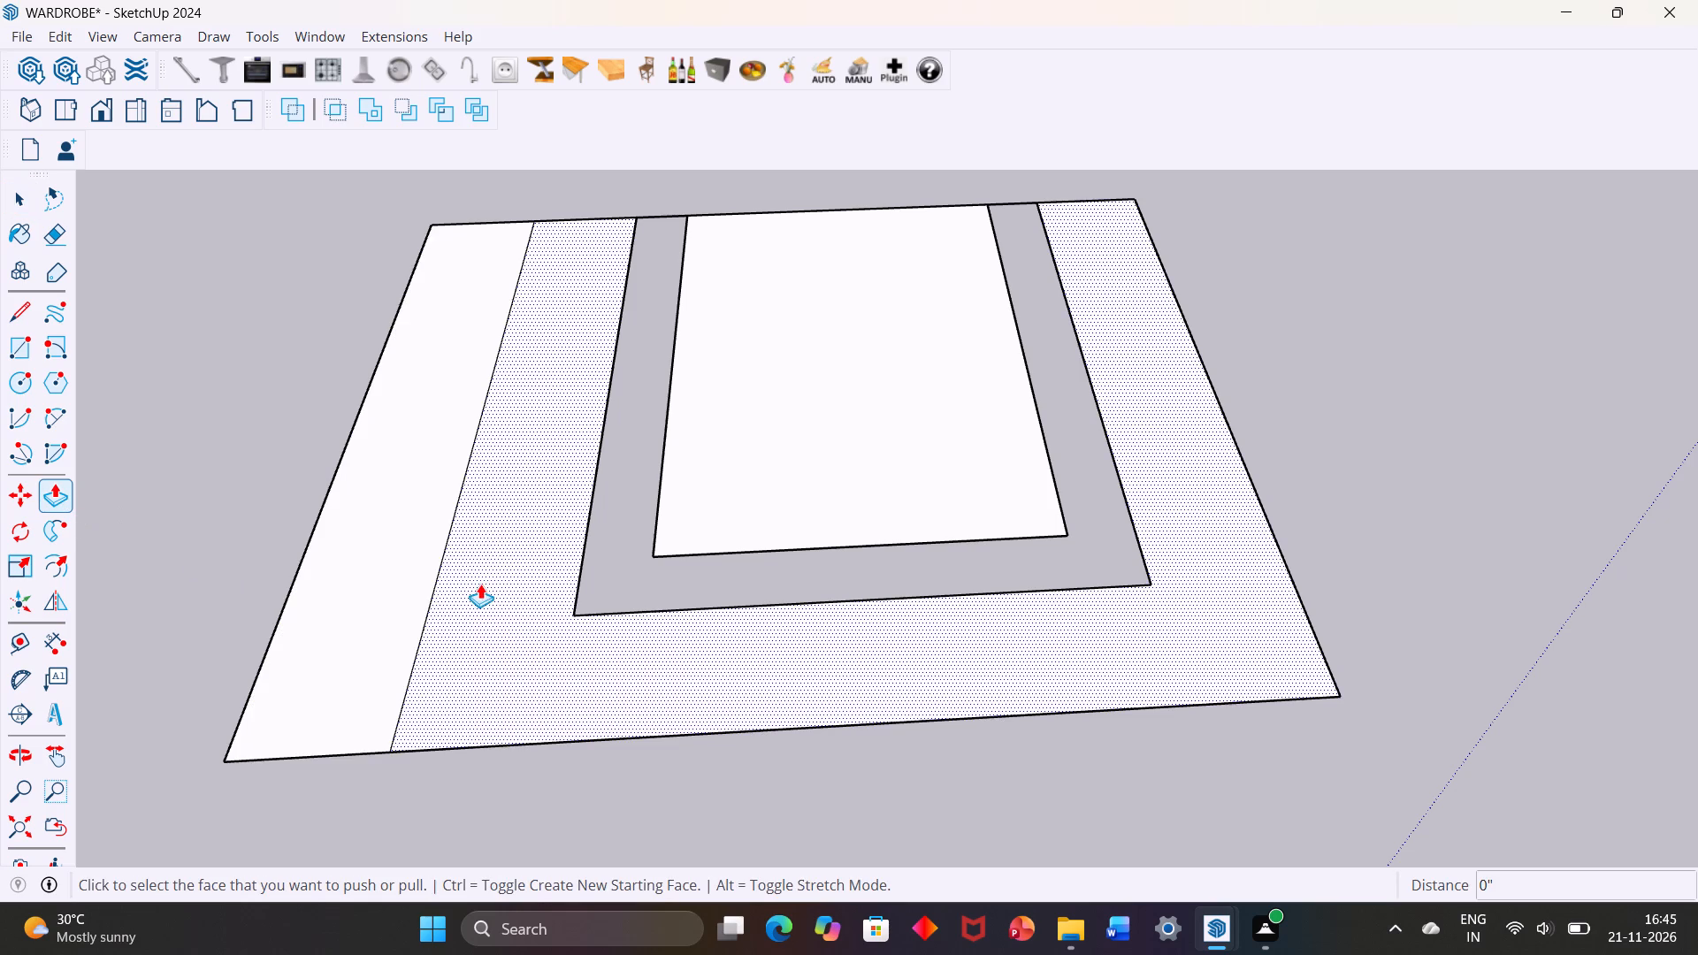
pyautogui.click(483, 584)
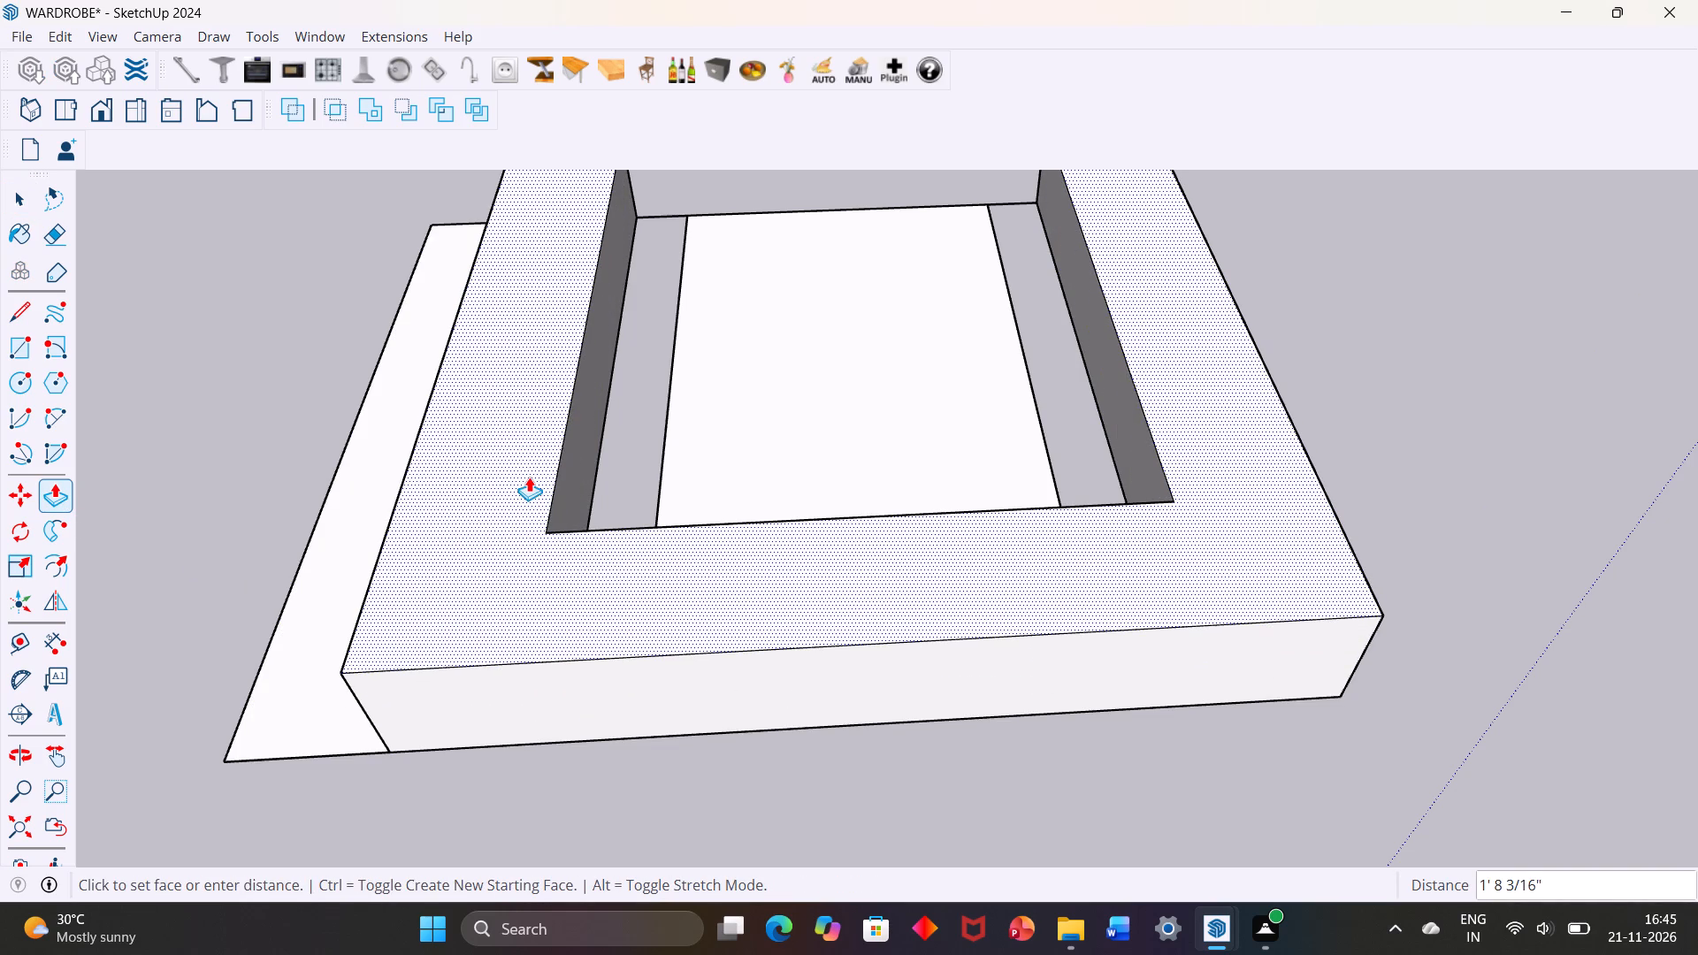
pyautogui.write('12.5')
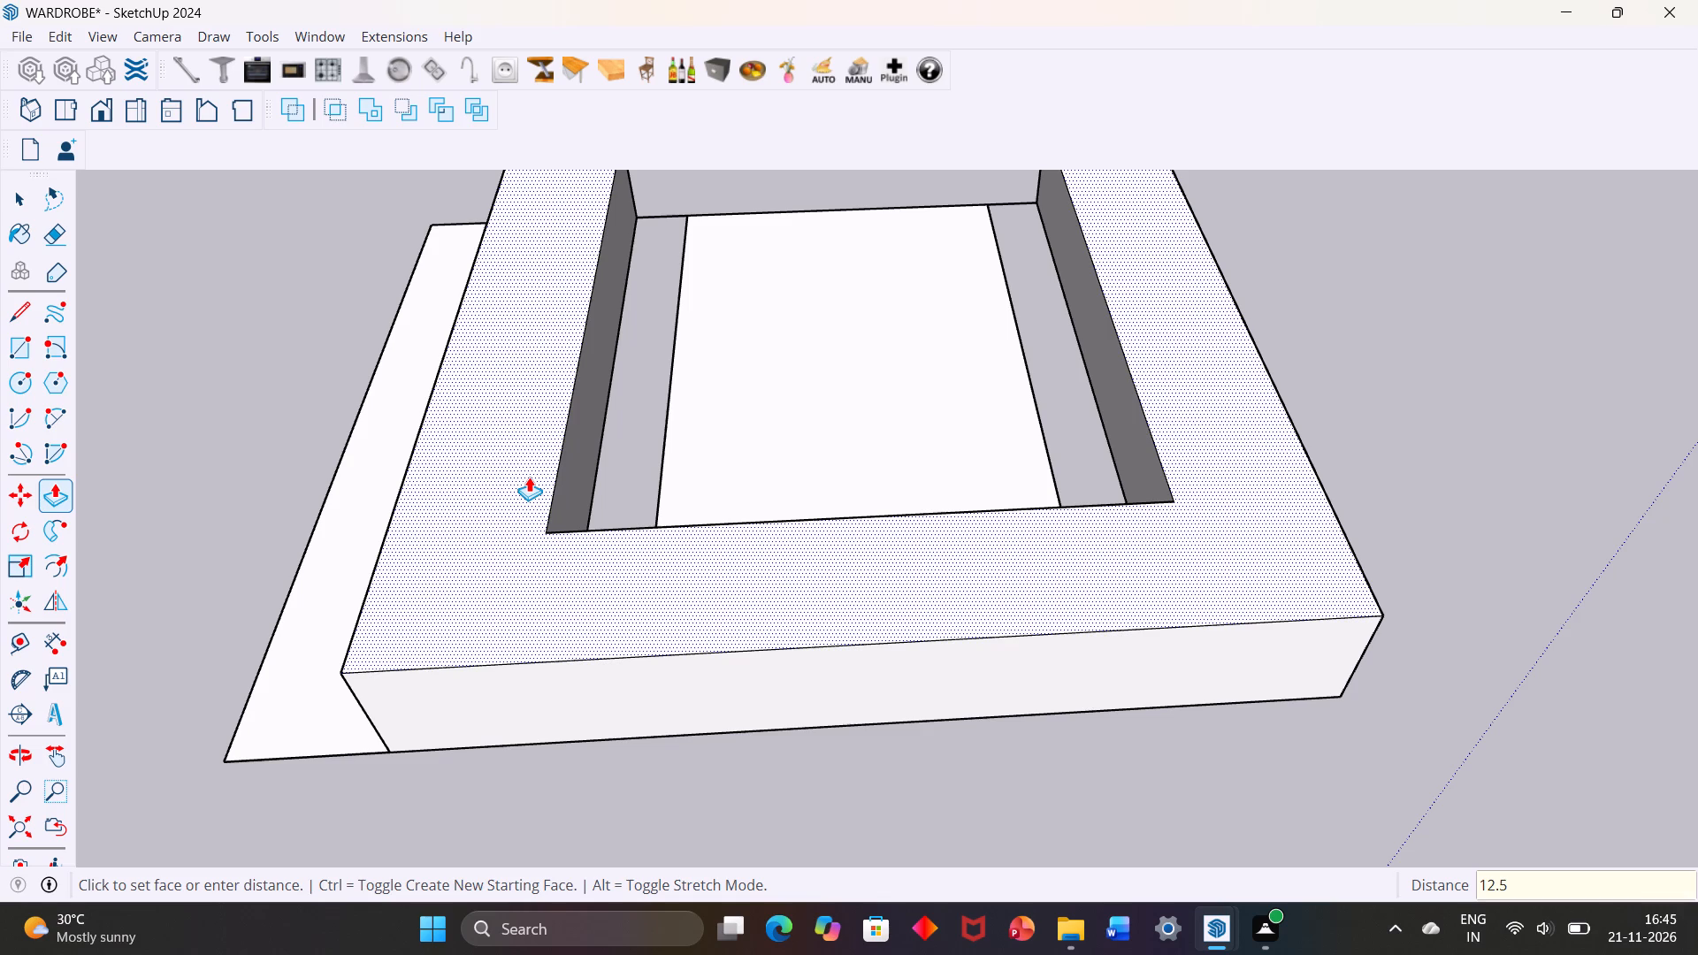
pyautogui.write('mm')
pyautogui.press('Return')
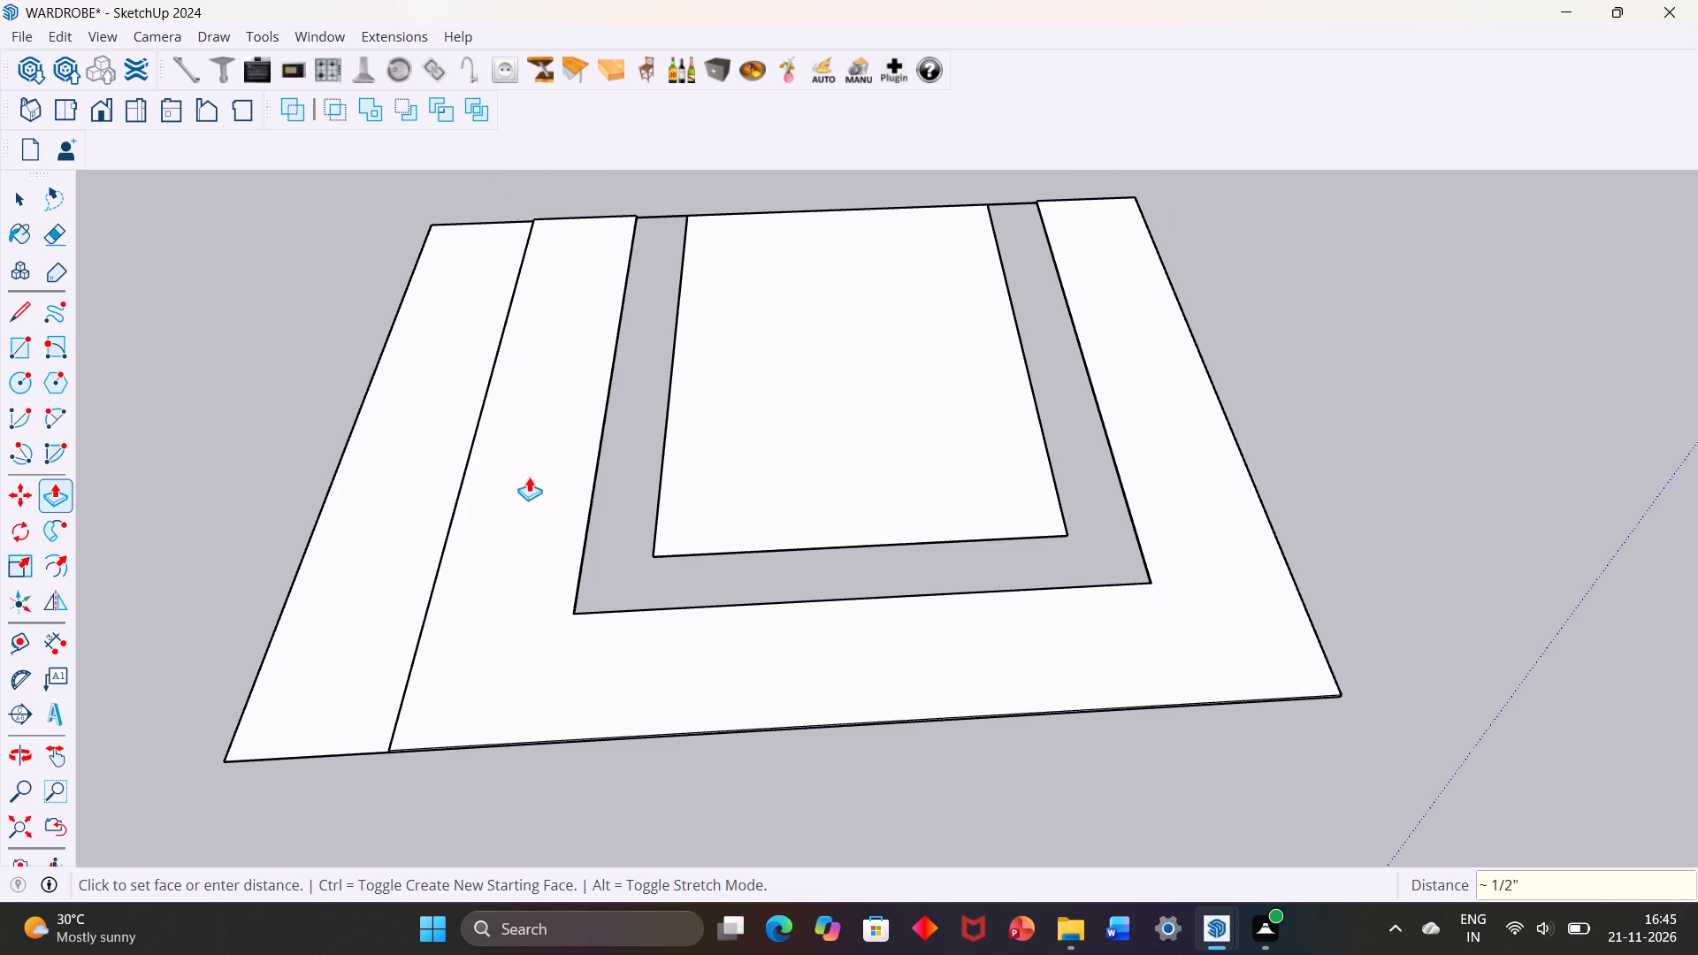
pyautogui.doubleClick(406, 536)
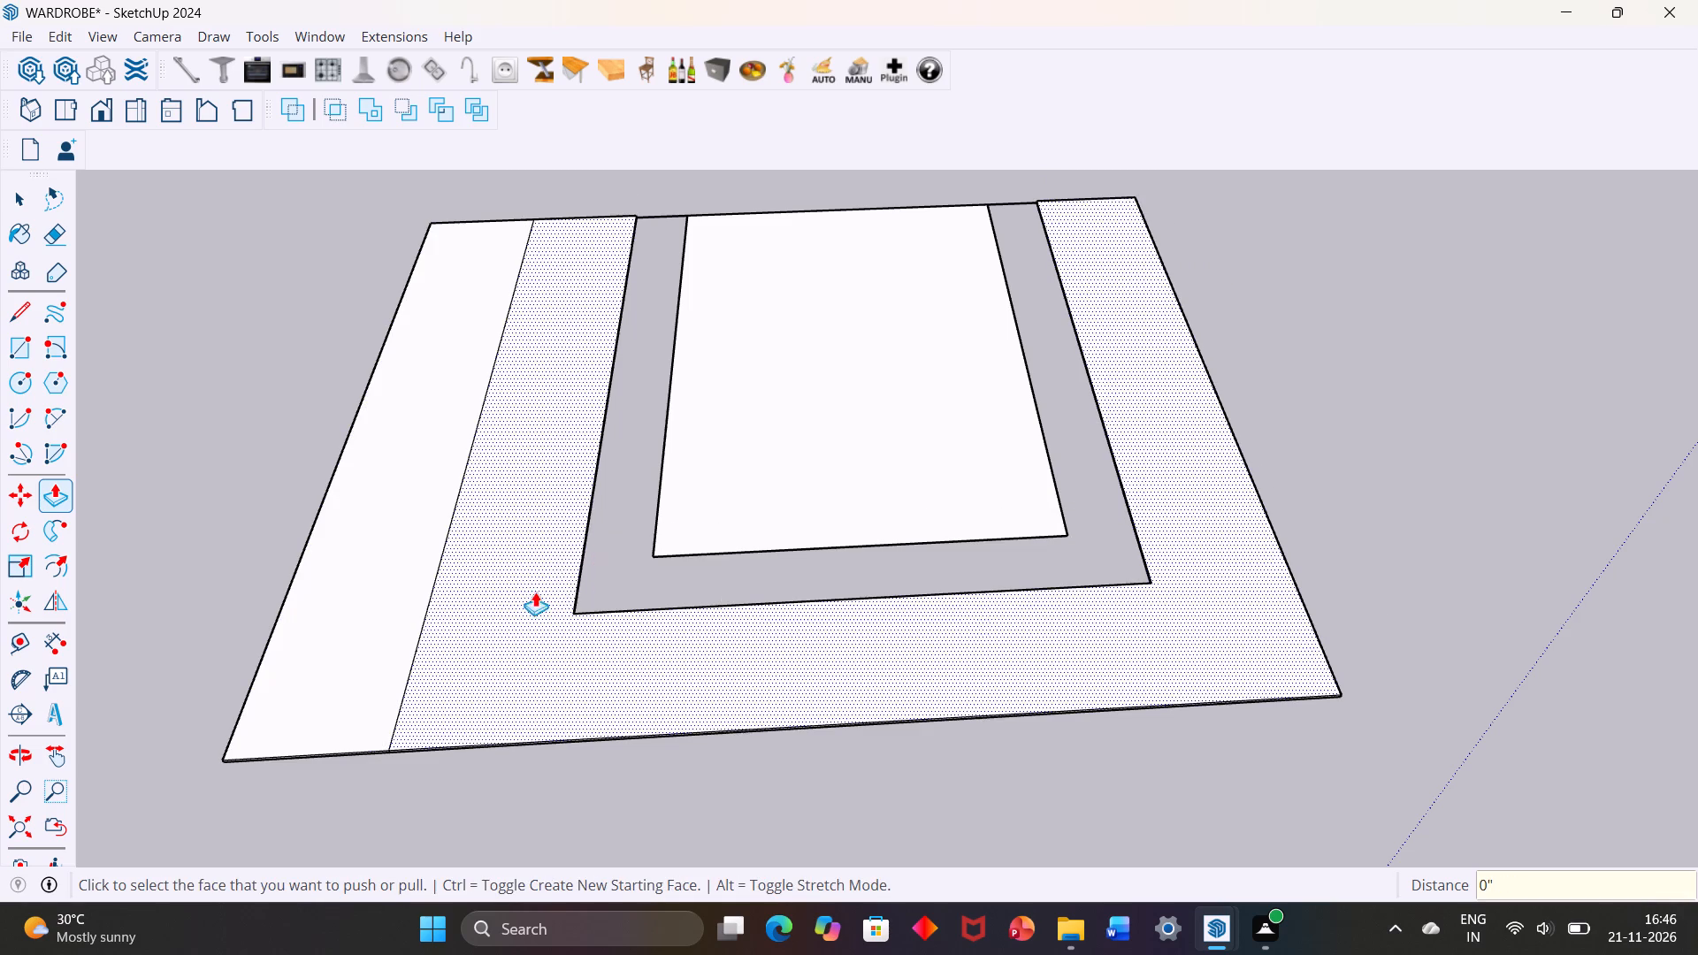
pyautogui.doubleClick(759, 496)
# Offset the three outer edges of the U-shaped cut-out outward by 1', undo it, and offset them by 1" instead.
pyautogui.moveTo(701, 526); pyautogui.dragTo(767, 455, button='middle')
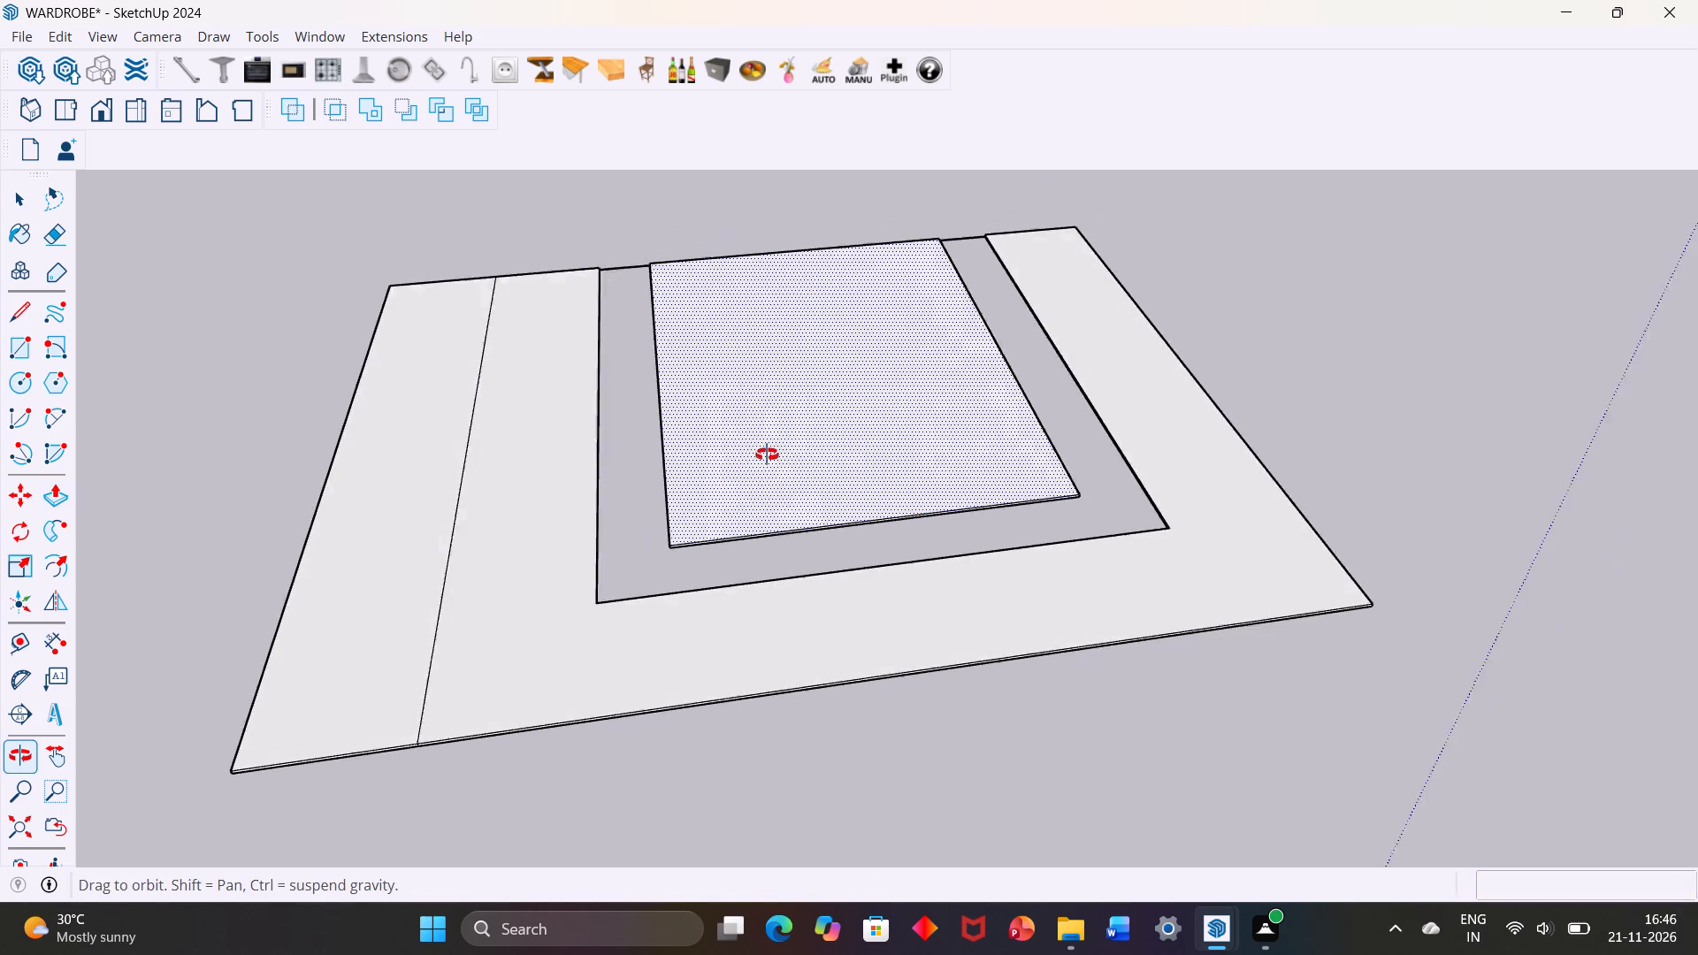
pyautogui.moveTo(767, 455); pyautogui.dragTo(775, 446, button='middle')
pyautogui.moveTo(658, 538); pyautogui.dragTo(795, 416, button='middle')
pyautogui.scroll(-1, 737, 445)
pyautogui.moveTo(743, 478); pyautogui.dragTo(668, 525, button='middle')
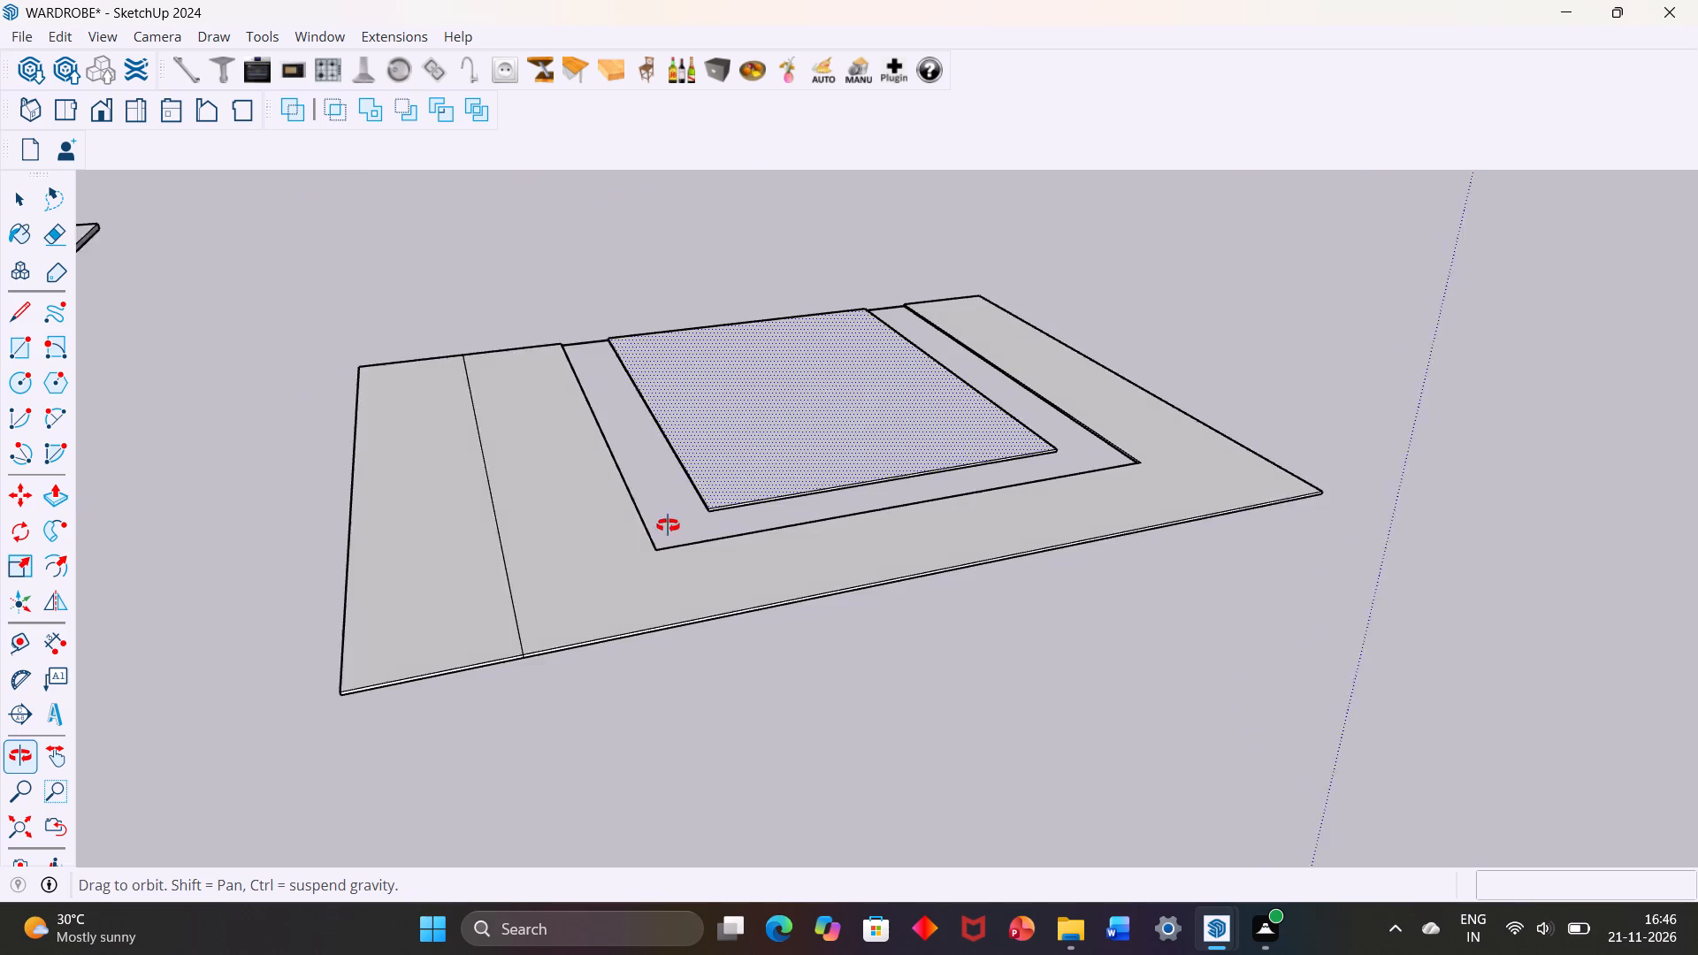
pyautogui.moveTo(668, 525); pyautogui.dragTo(644, 524, button='middle')
pyautogui.scroll(1, 665, 546)
pyautogui.press('space')
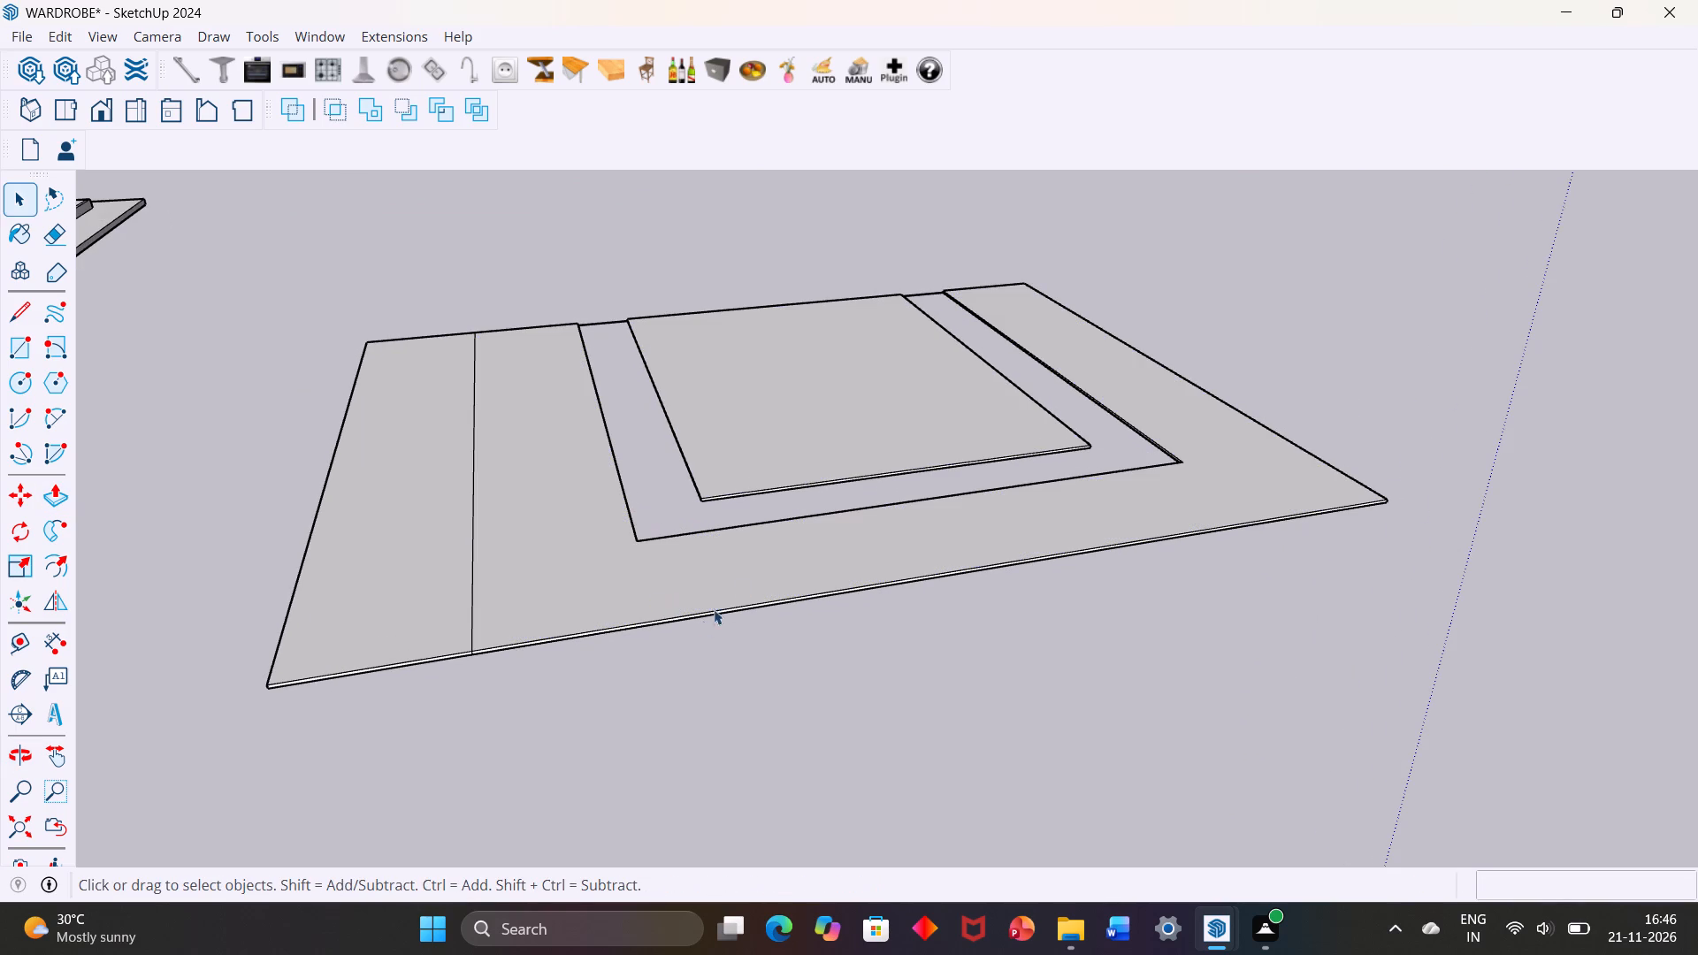
pyautogui.moveTo(758, 557); pyautogui.dragTo(661, 631, button='middle')
pyautogui.scroll(5, 657, 569)
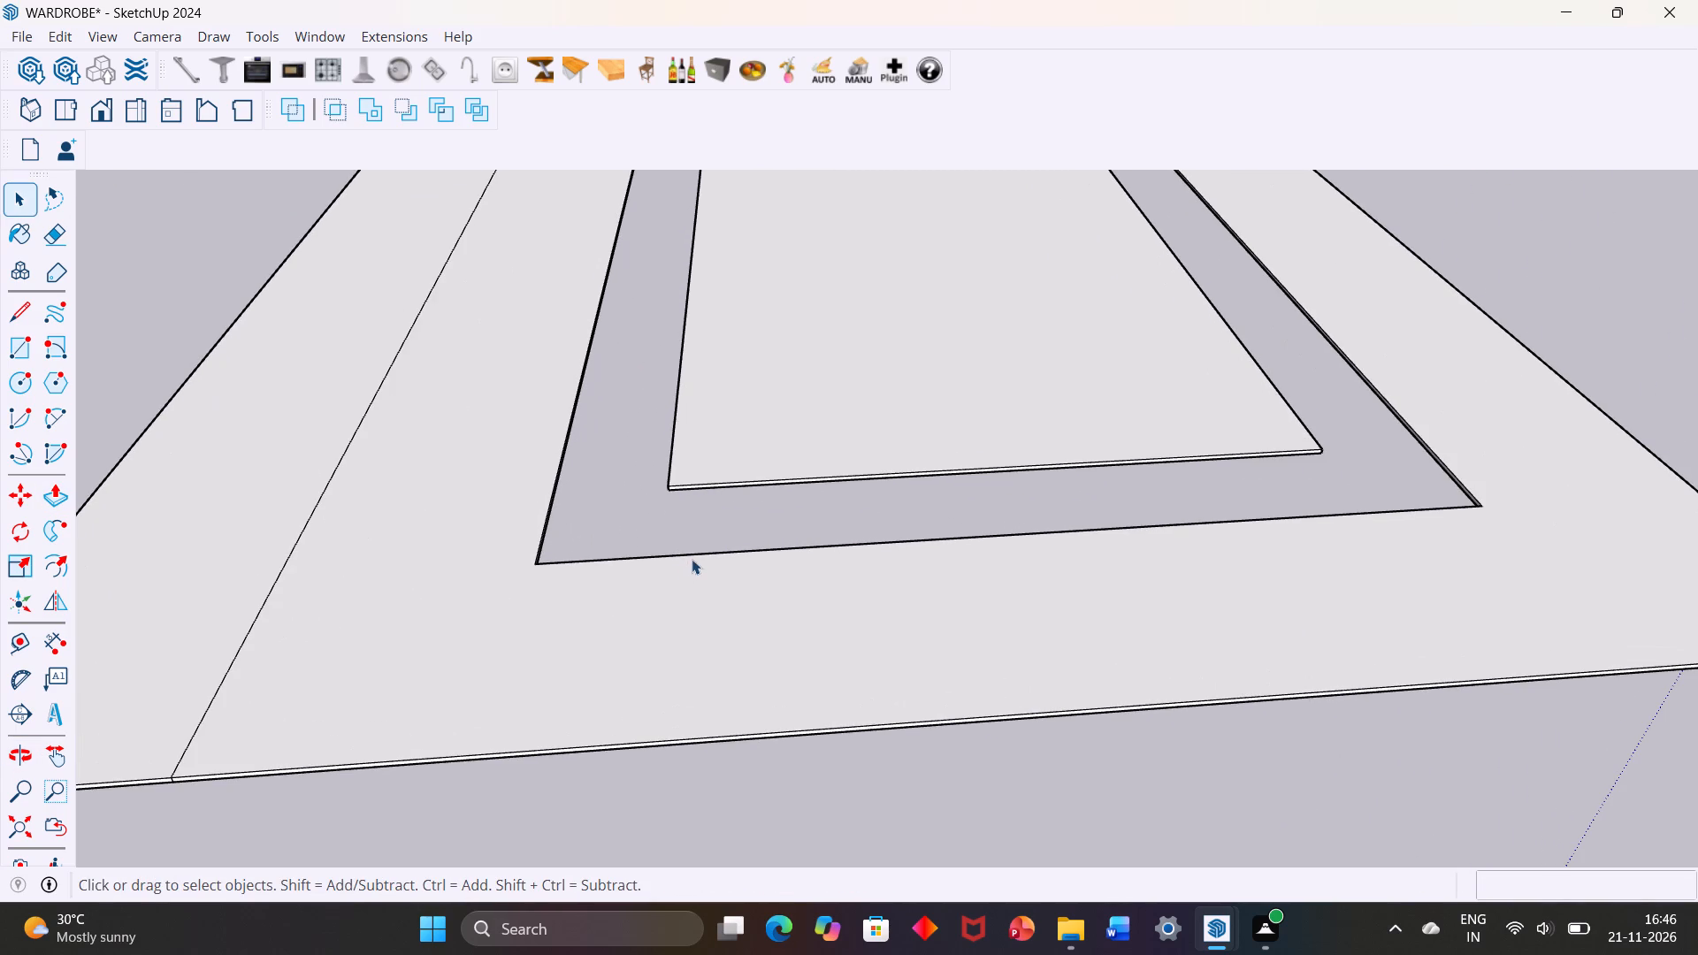
pyautogui.click(703, 554)
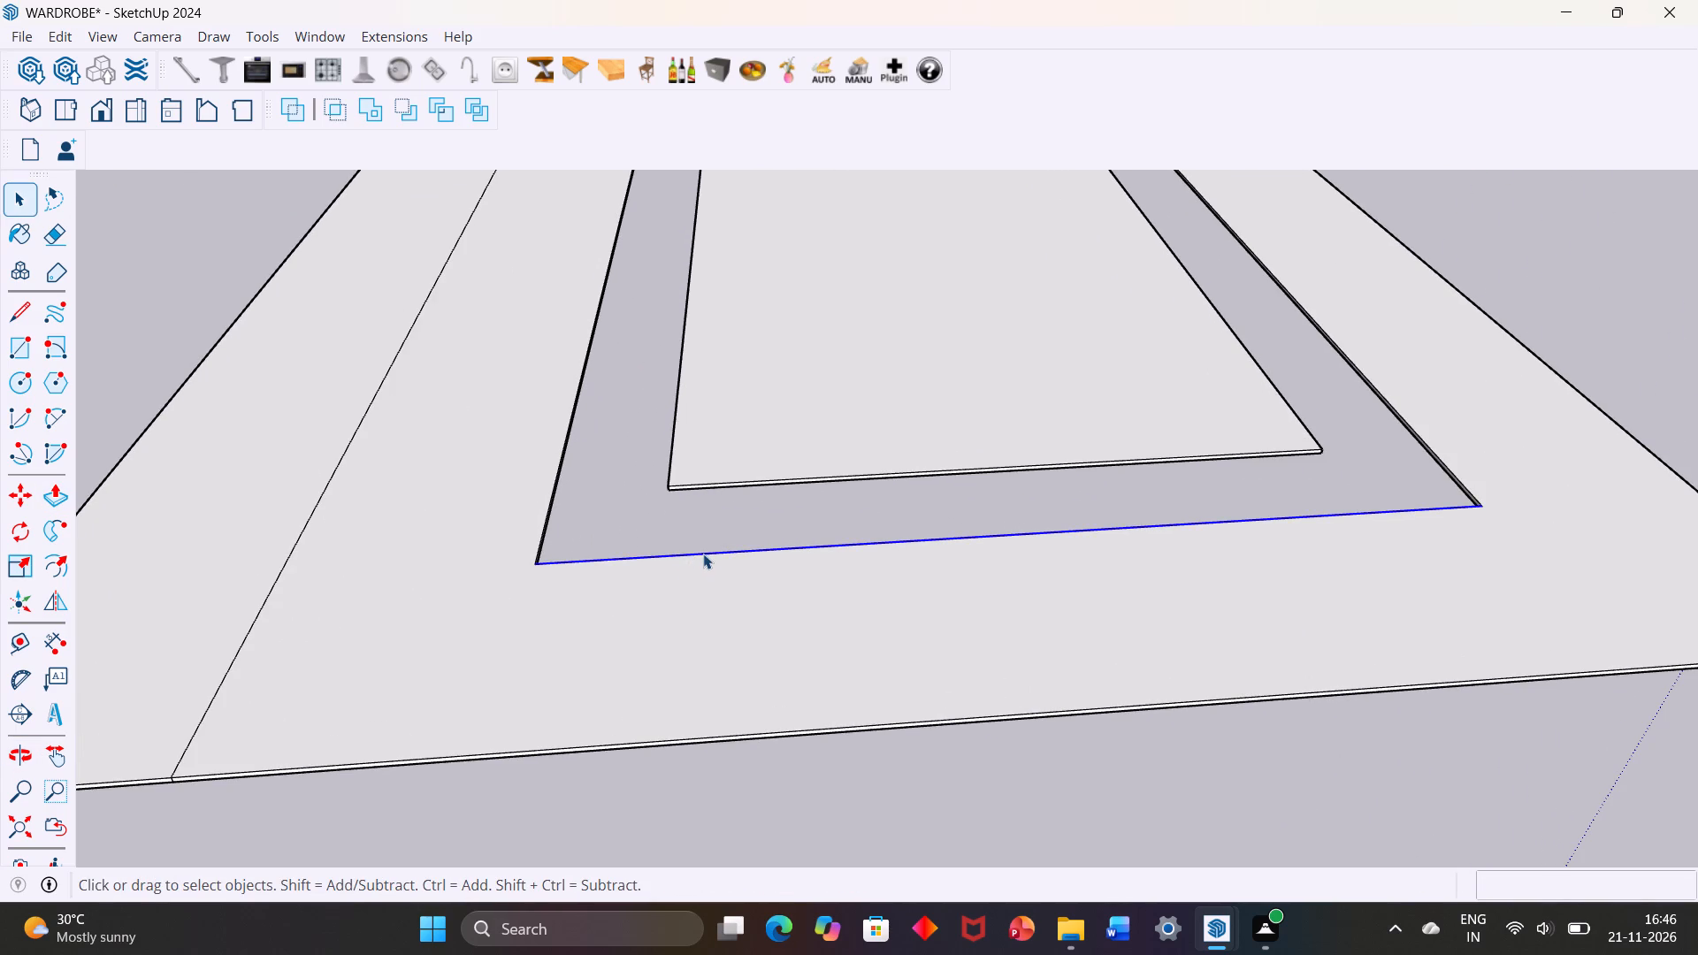
pyautogui.keyDown('ctrl'); pyautogui.click(541, 539); pyautogui.keyUp('ctrl')
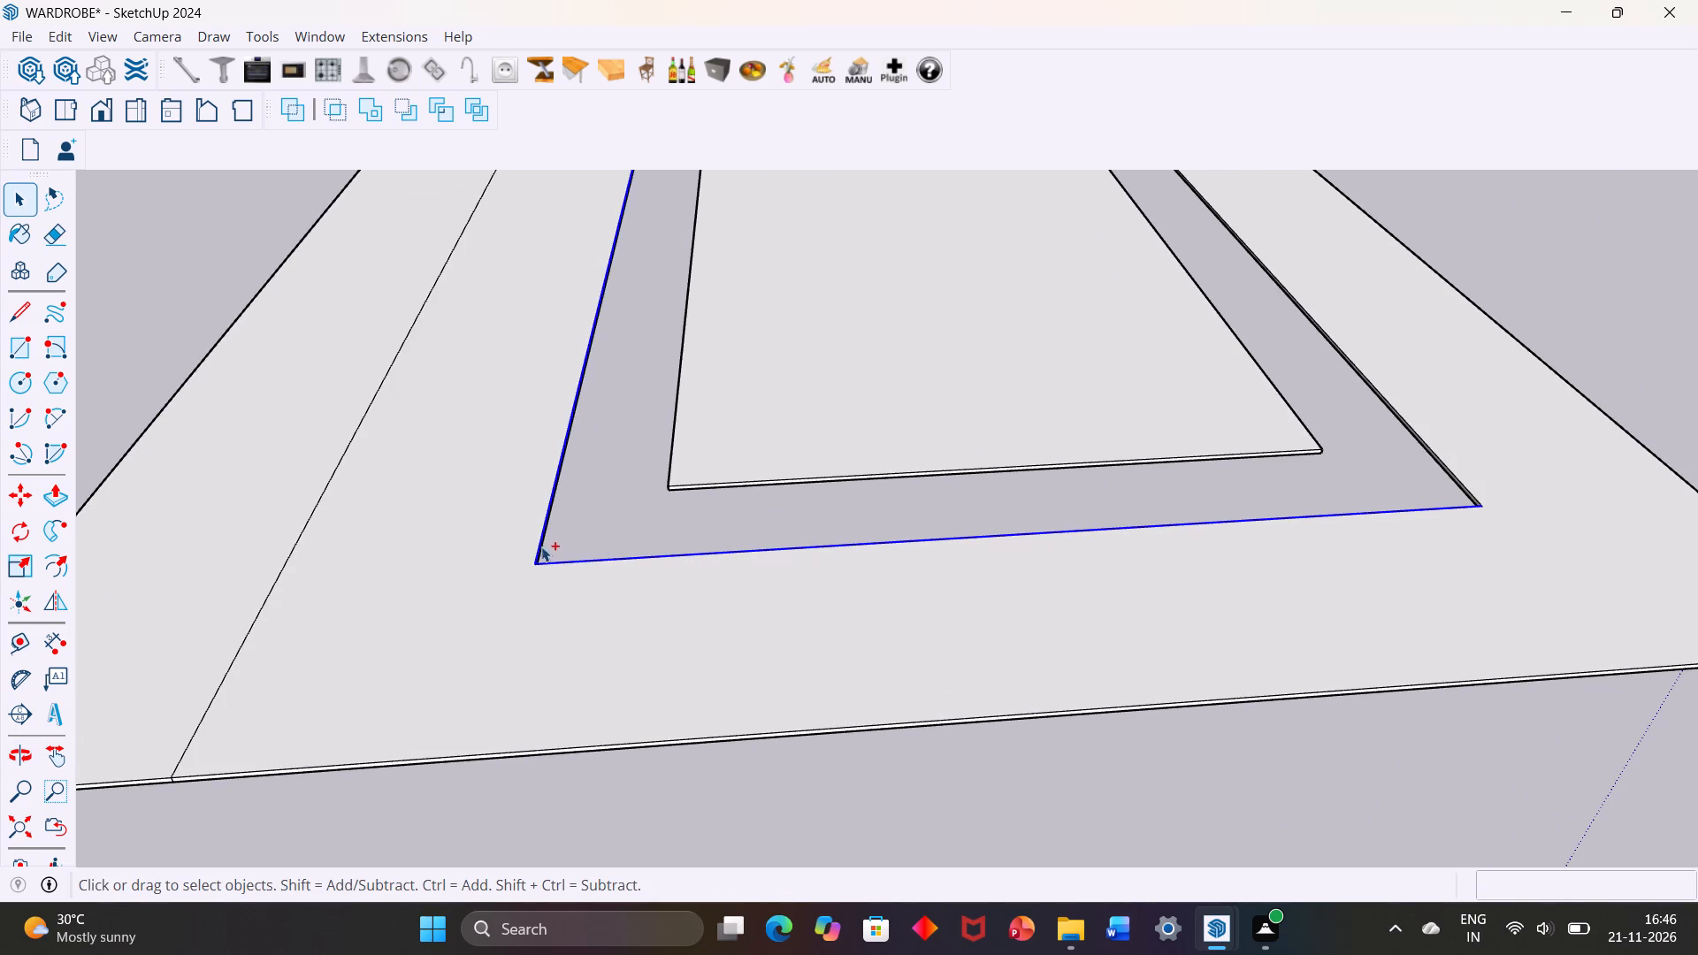
pyautogui.scroll(-4, 571, 624)
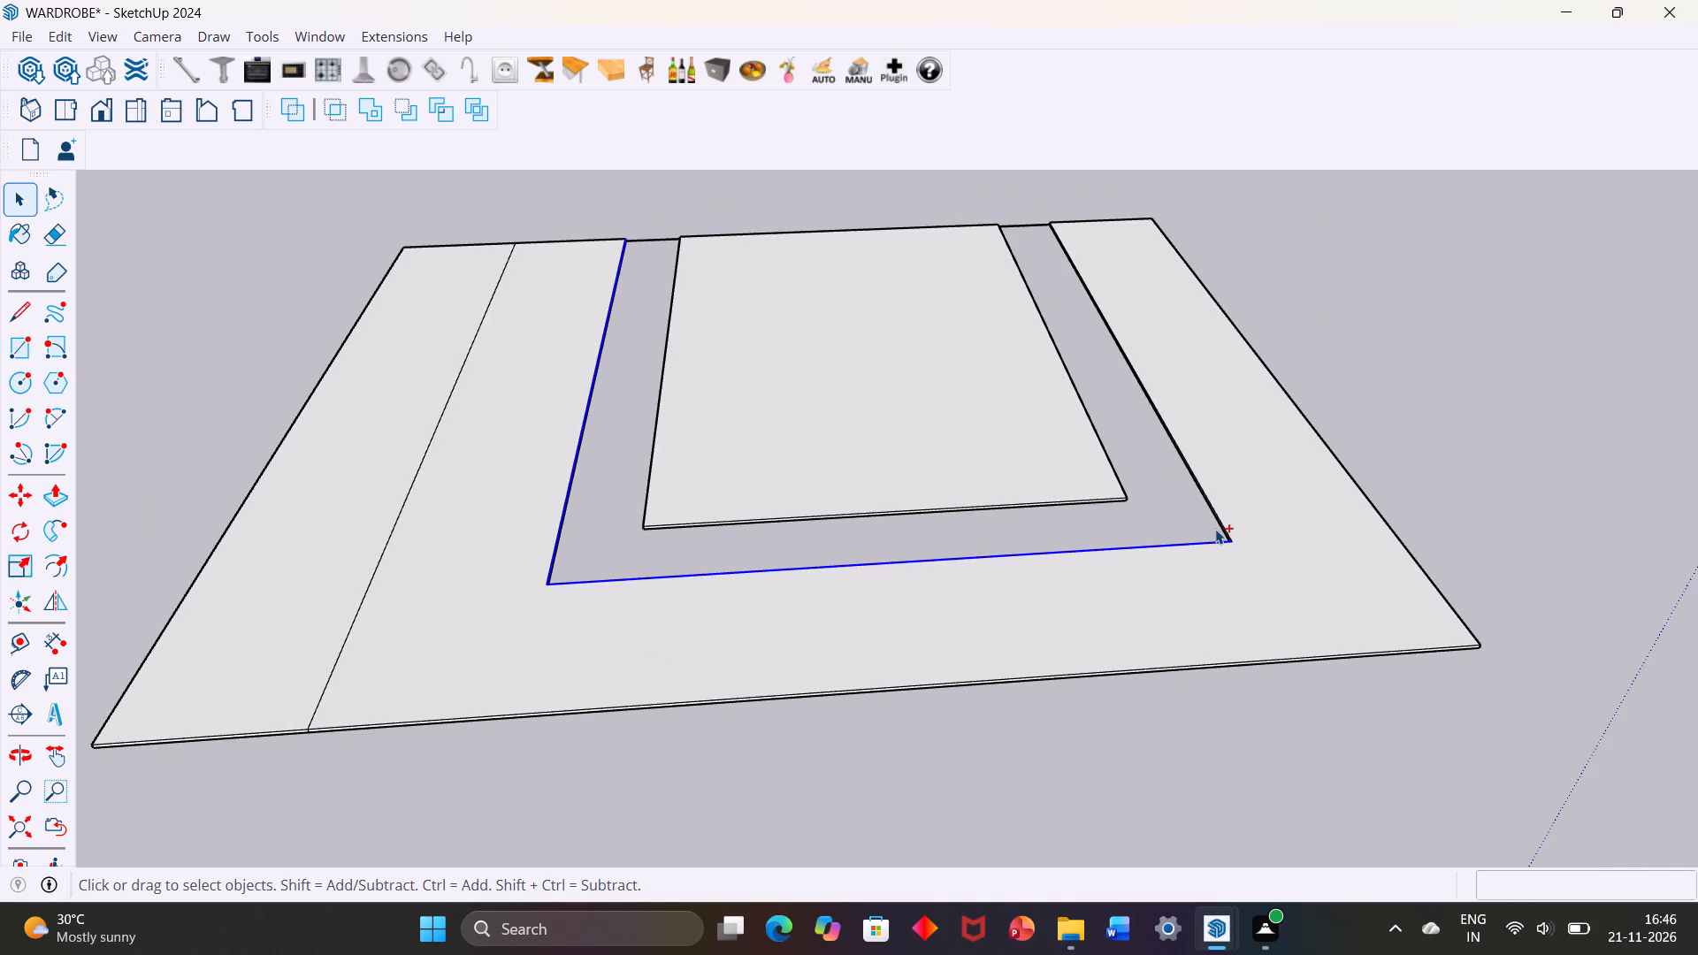
pyautogui.keyDown('ctrl'); pyautogui.click(1223, 529); pyautogui.keyUp('ctrl')
pyautogui.scroll(-2, 1032, 539)
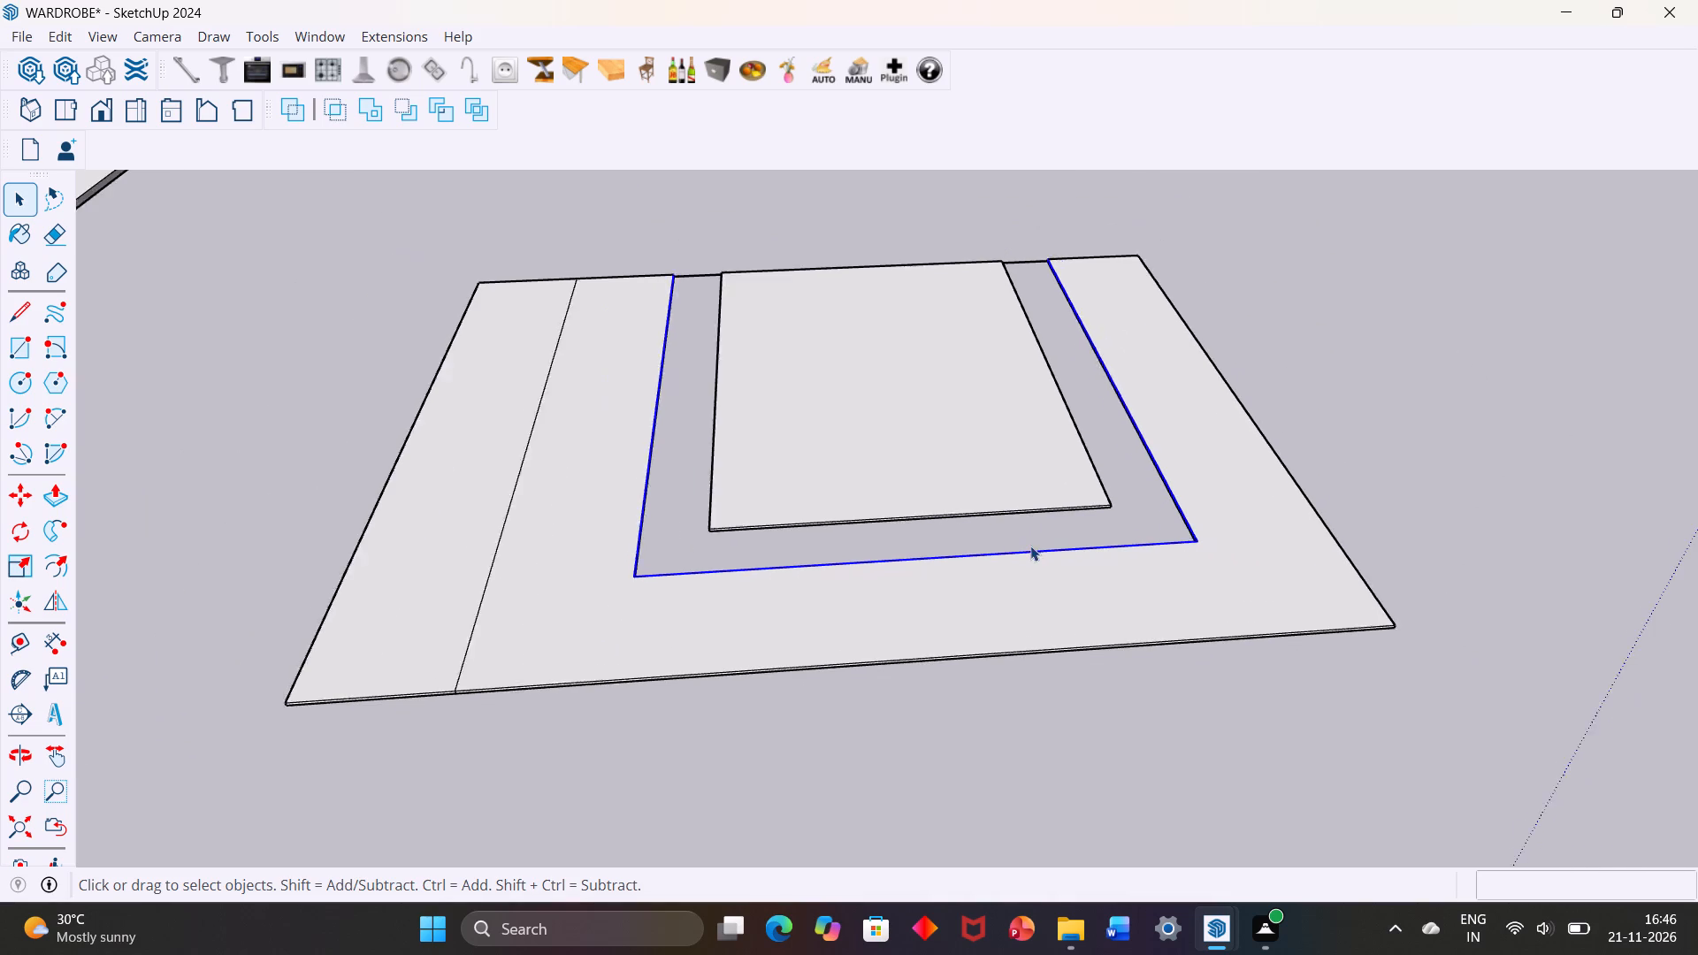
pyautogui.scroll(-1, 1030, 546)
pyautogui.press('f')
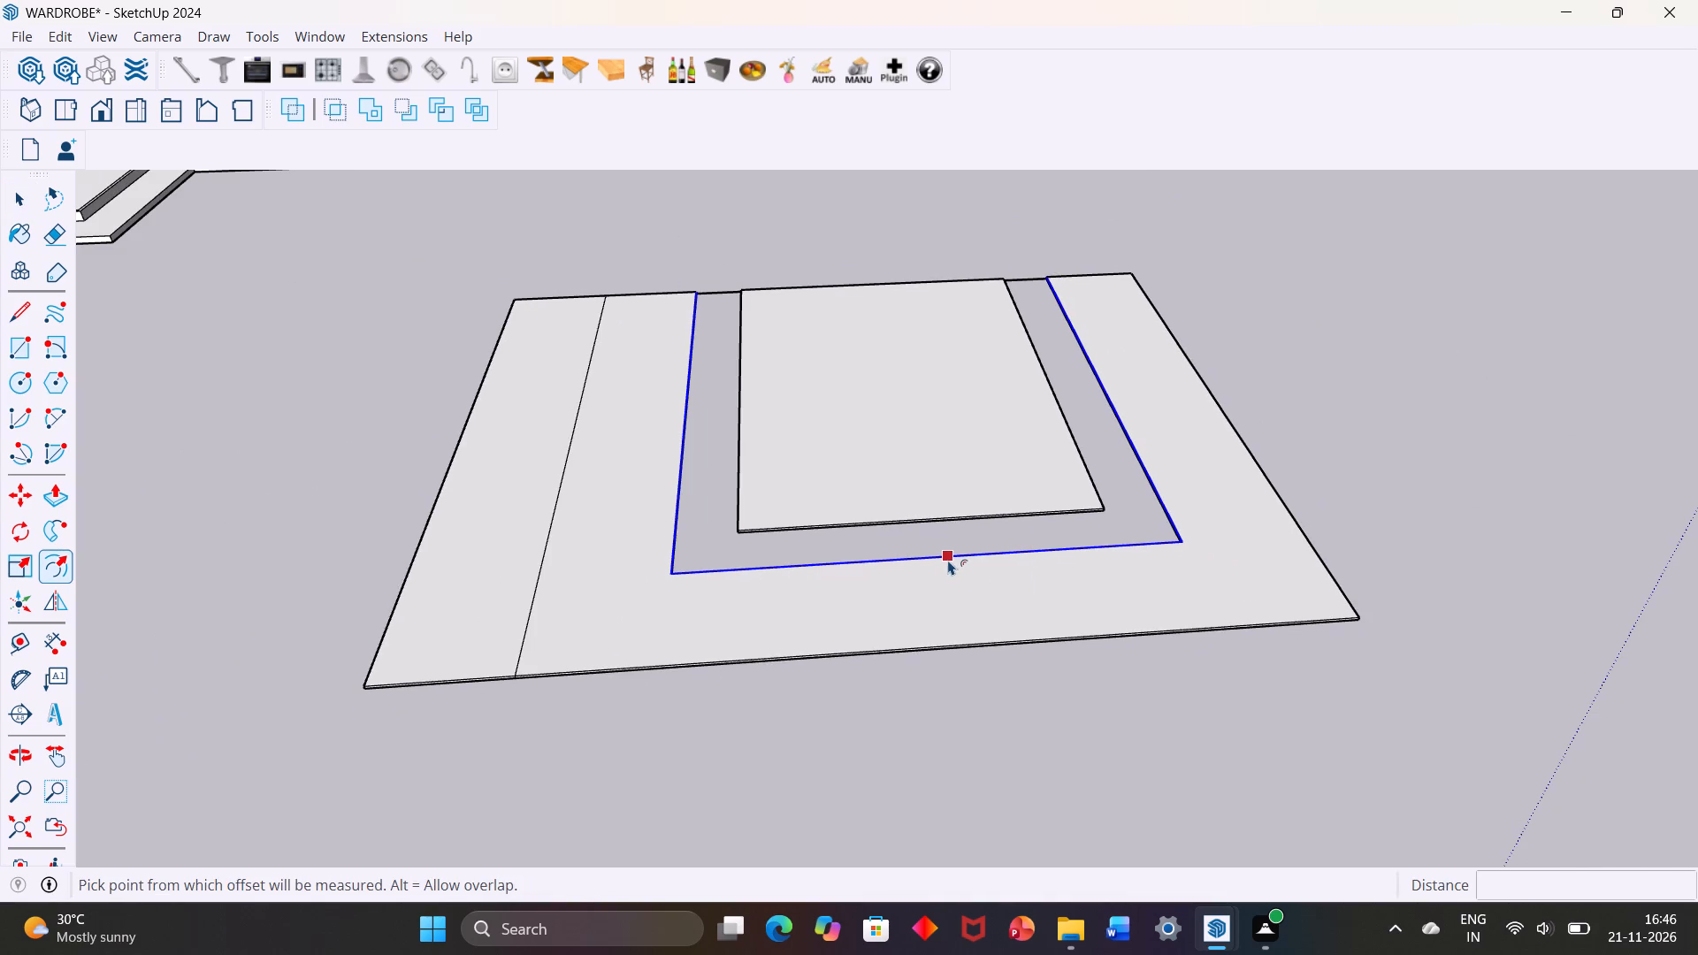
pyautogui.click(950, 557)
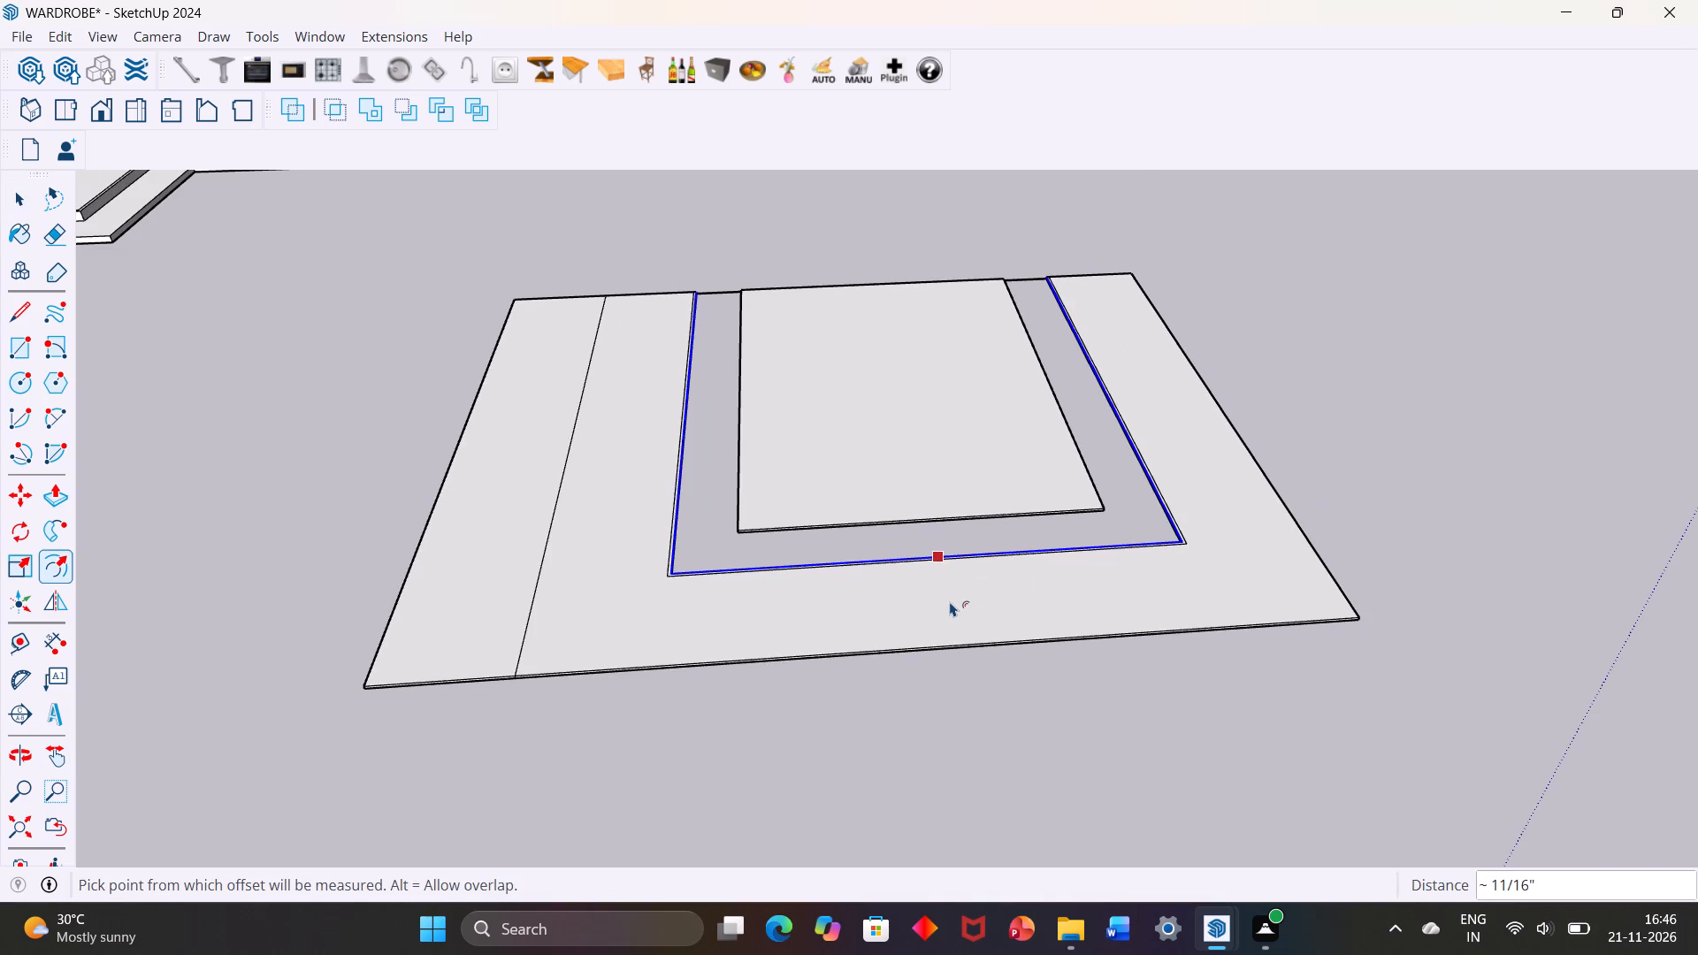
pyautogui.moveTo(1041, 594); pyautogui.dragTo(491, 596, button='middle')
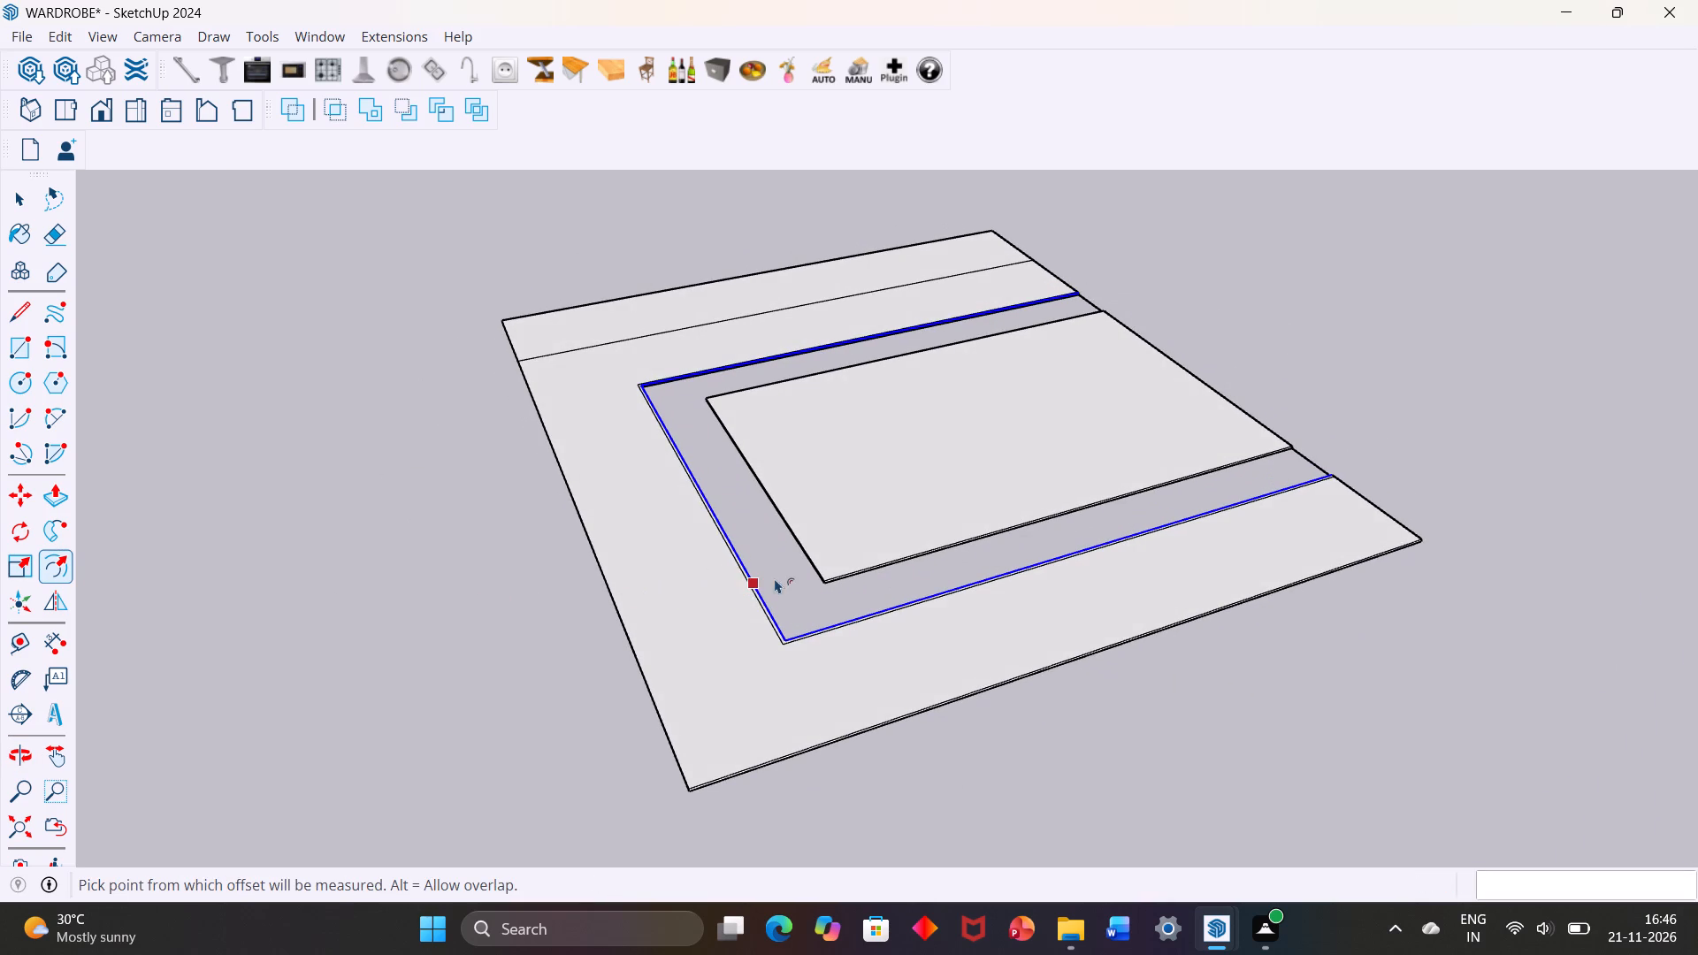
pyautogui.write("1'")
pyautogui.press('Return')
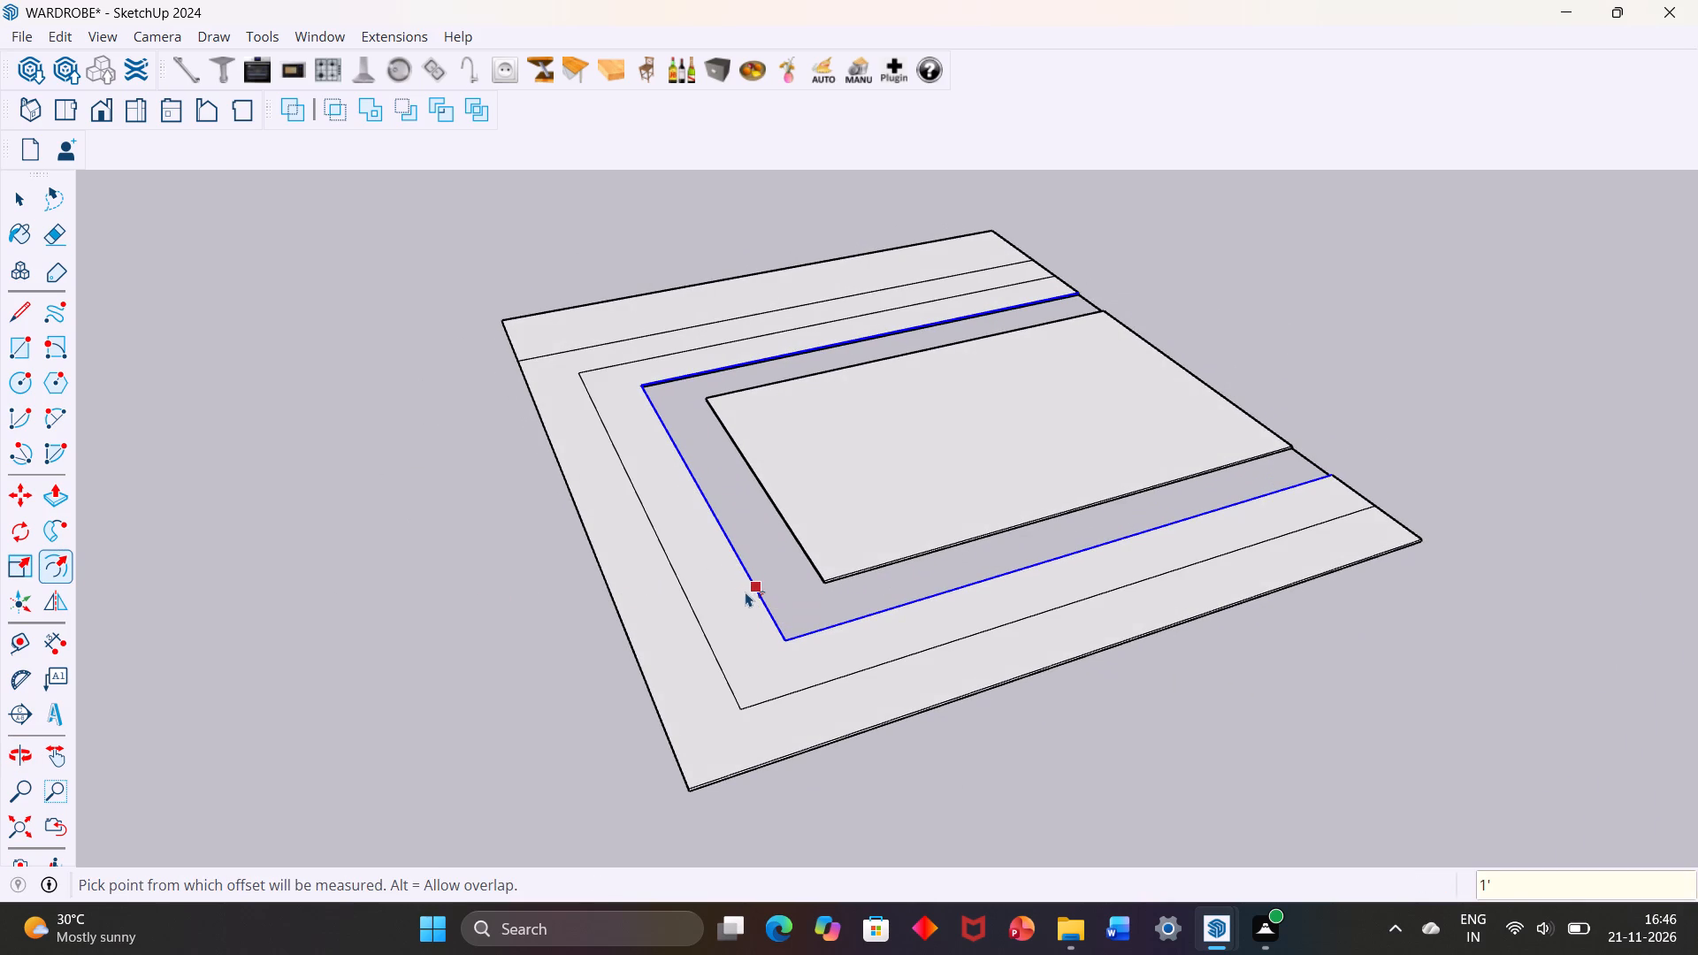
pyautogui.hotkey('ctrl', 'z')
pyautogui.click(761, 588)
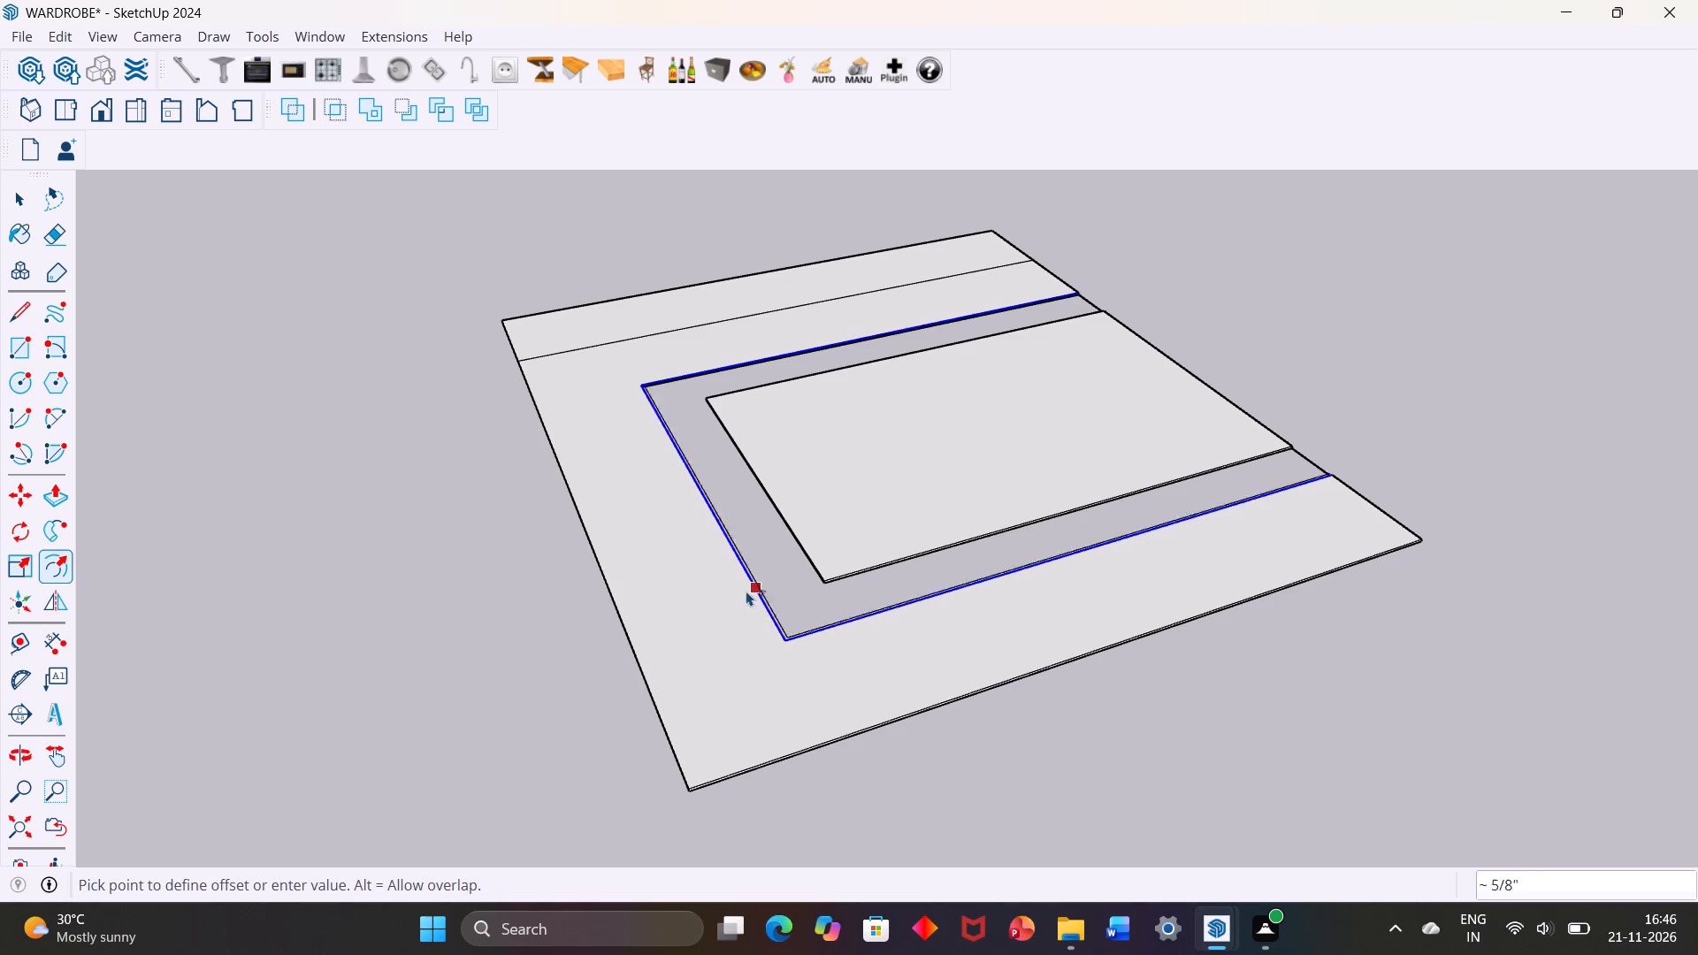
pyautogui.press('1')
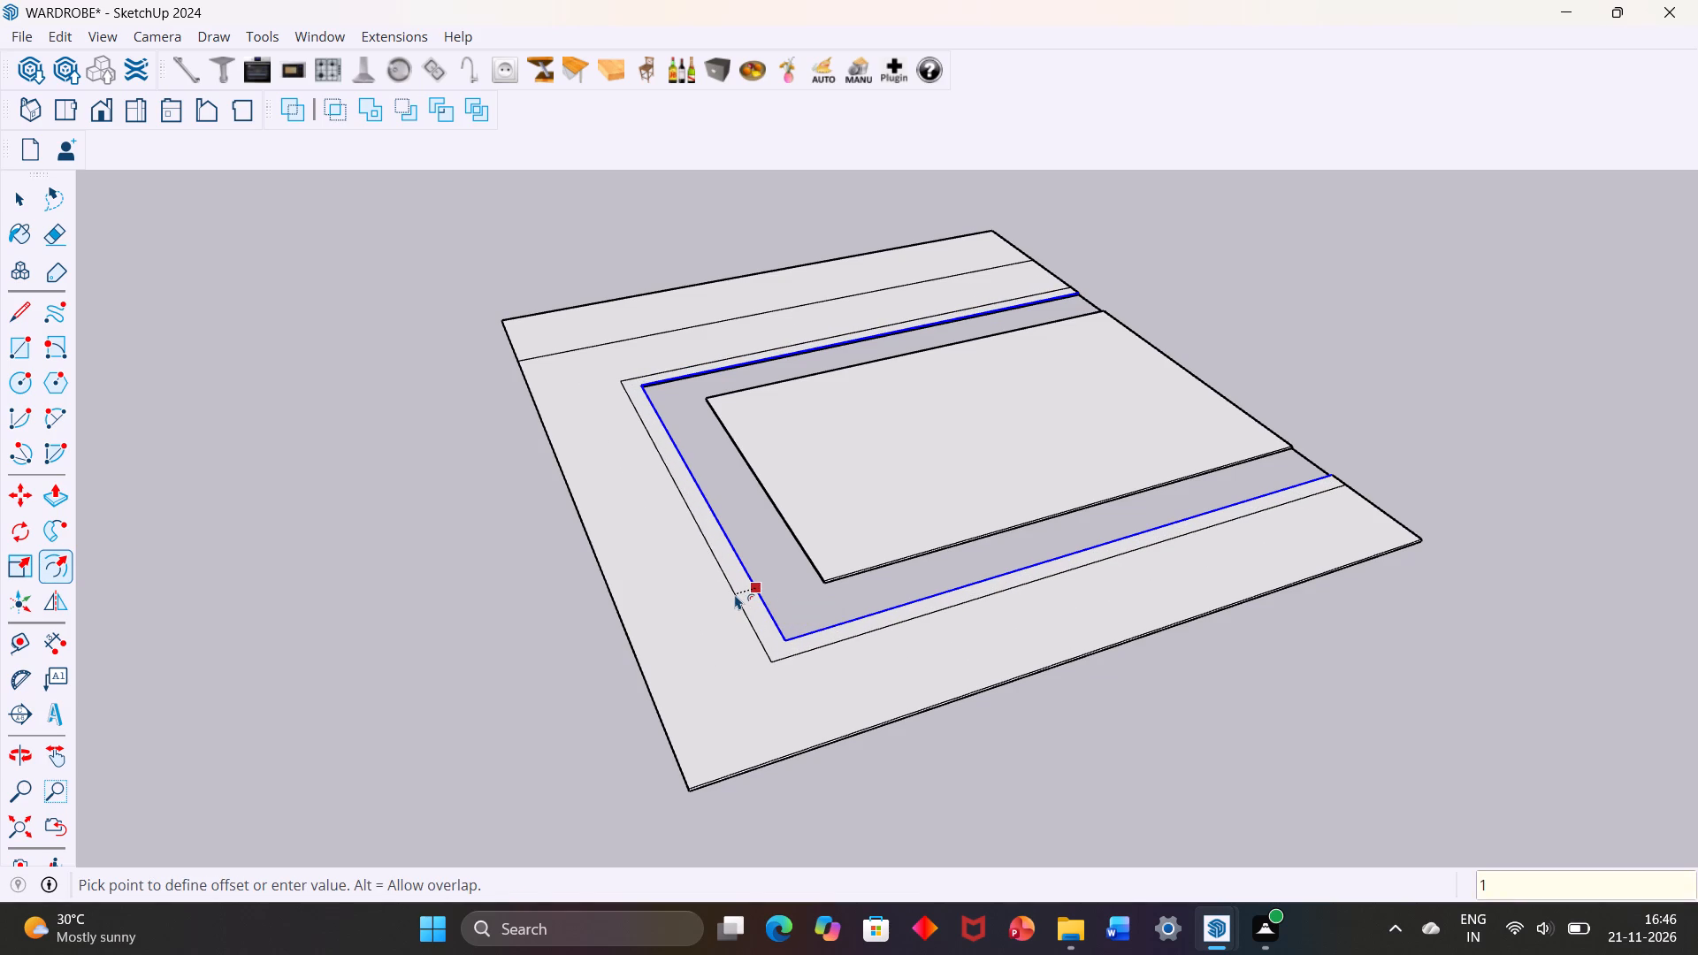
pyautogui.hotkey('shift', '"')
pyautogui.press('Return')
# Offset the same three outer edges of the cut-out 4" outward onto the surround.
pyautogui.scroll(4, 760, 592)
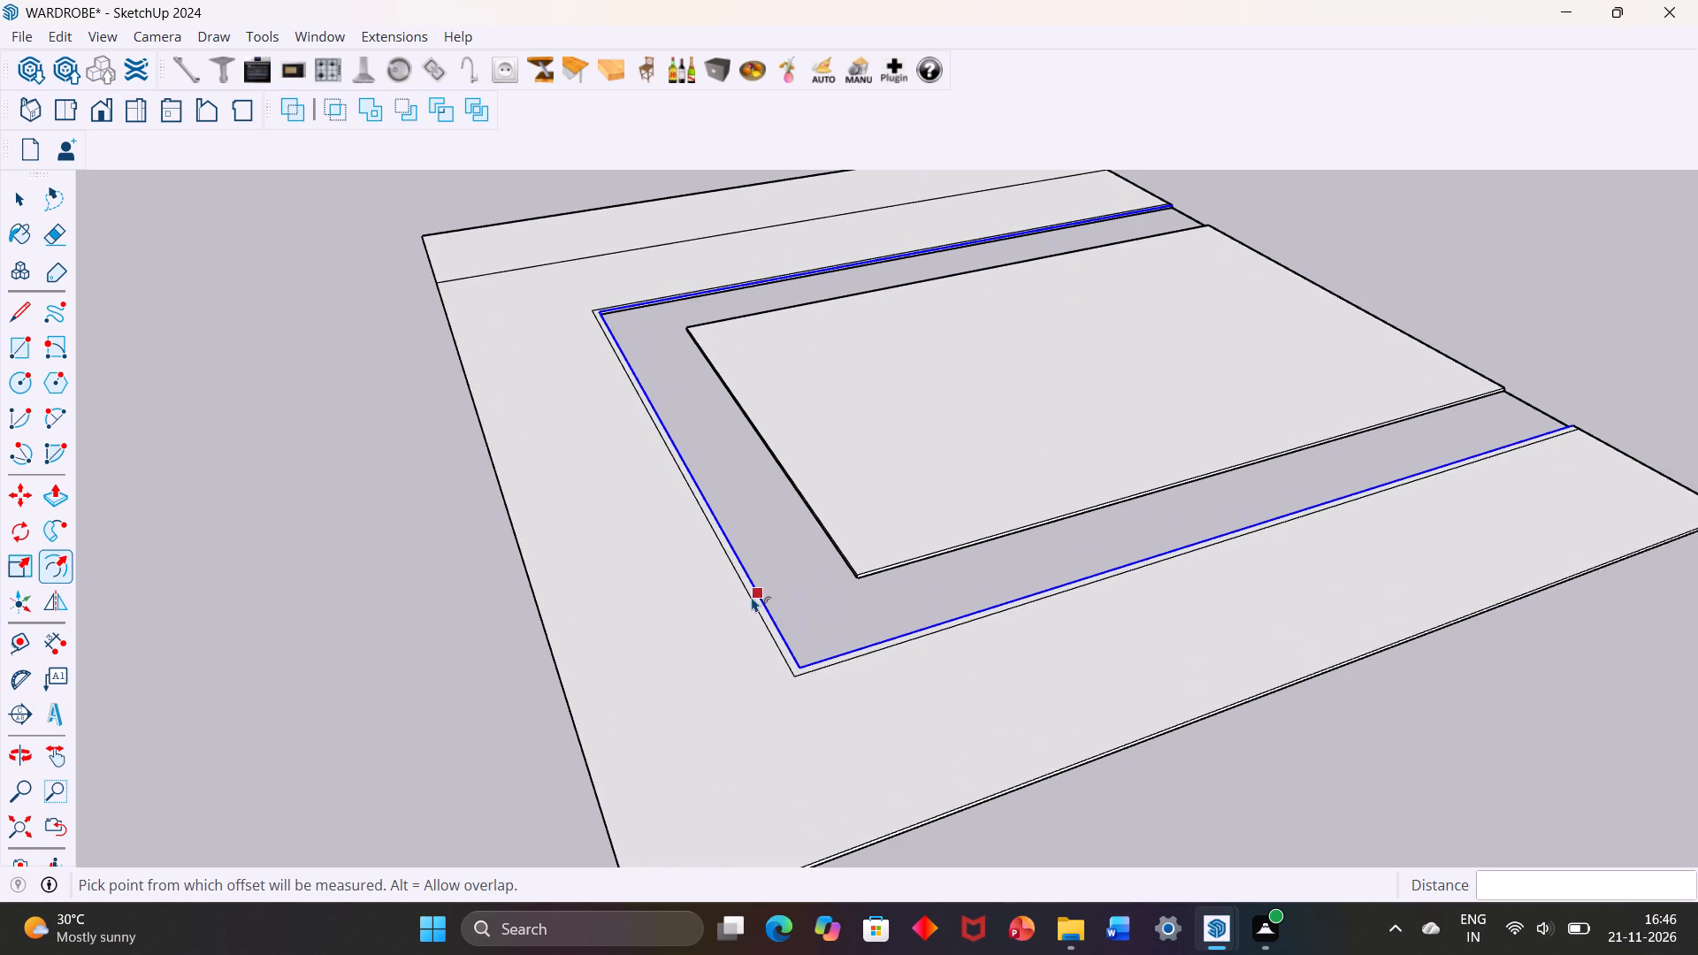
pyautogui.click(762, 609)
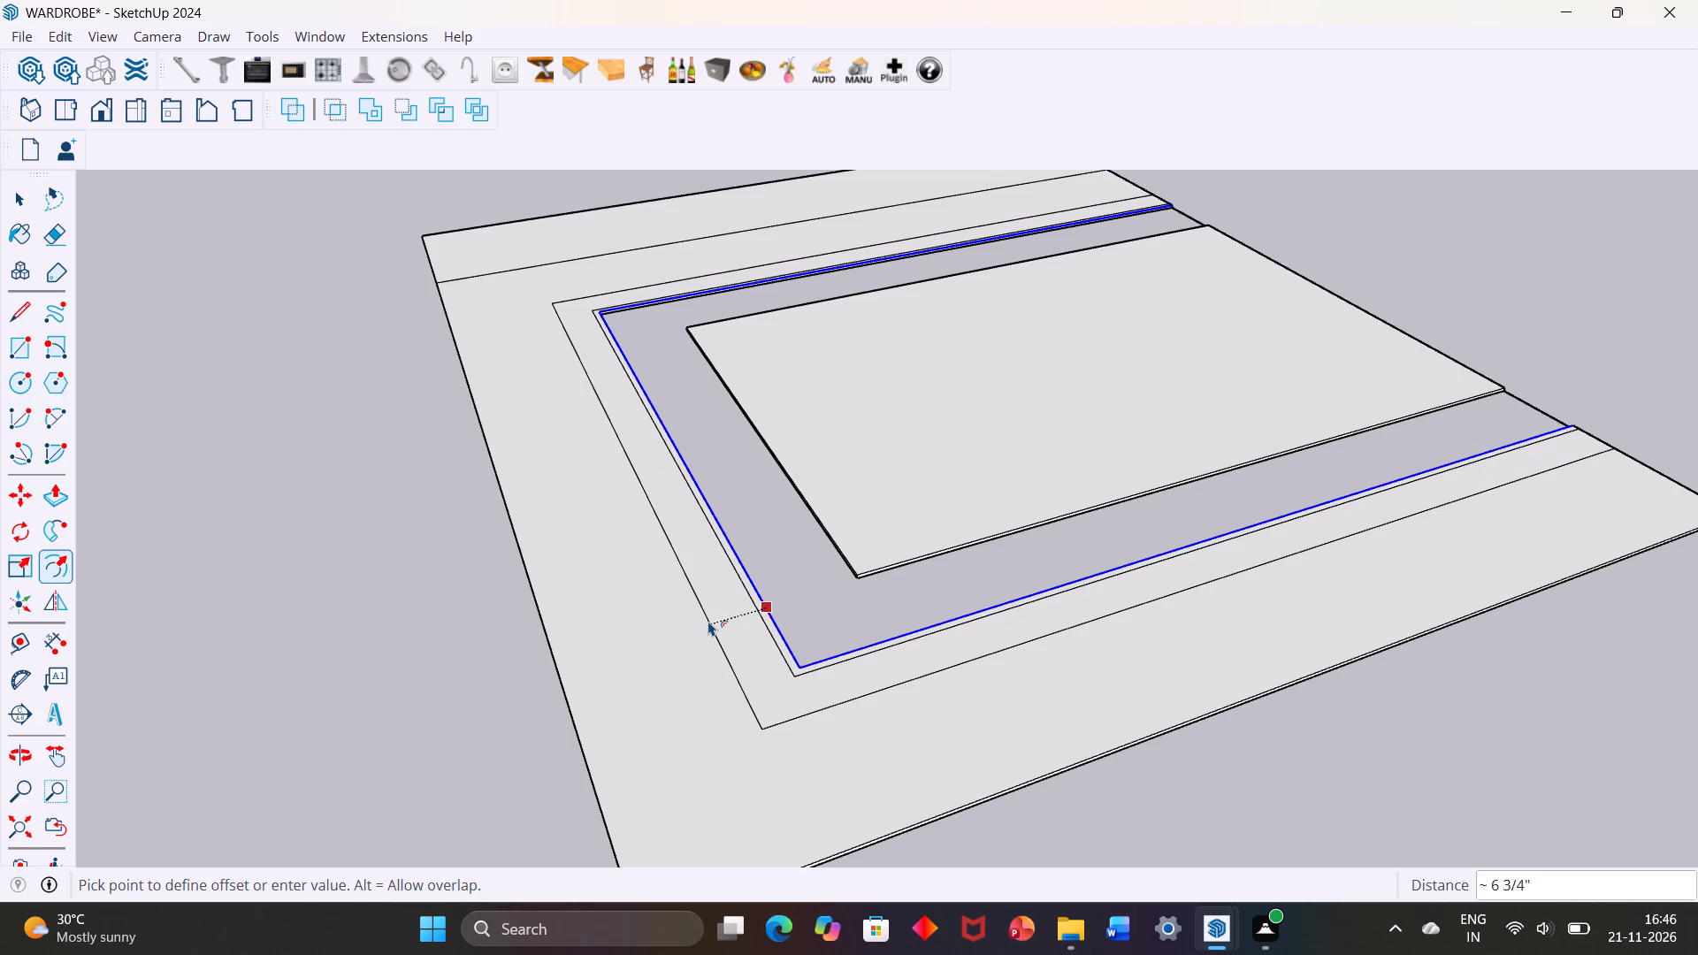
pyautogui.write('4"')
pyautogui.press('Return')
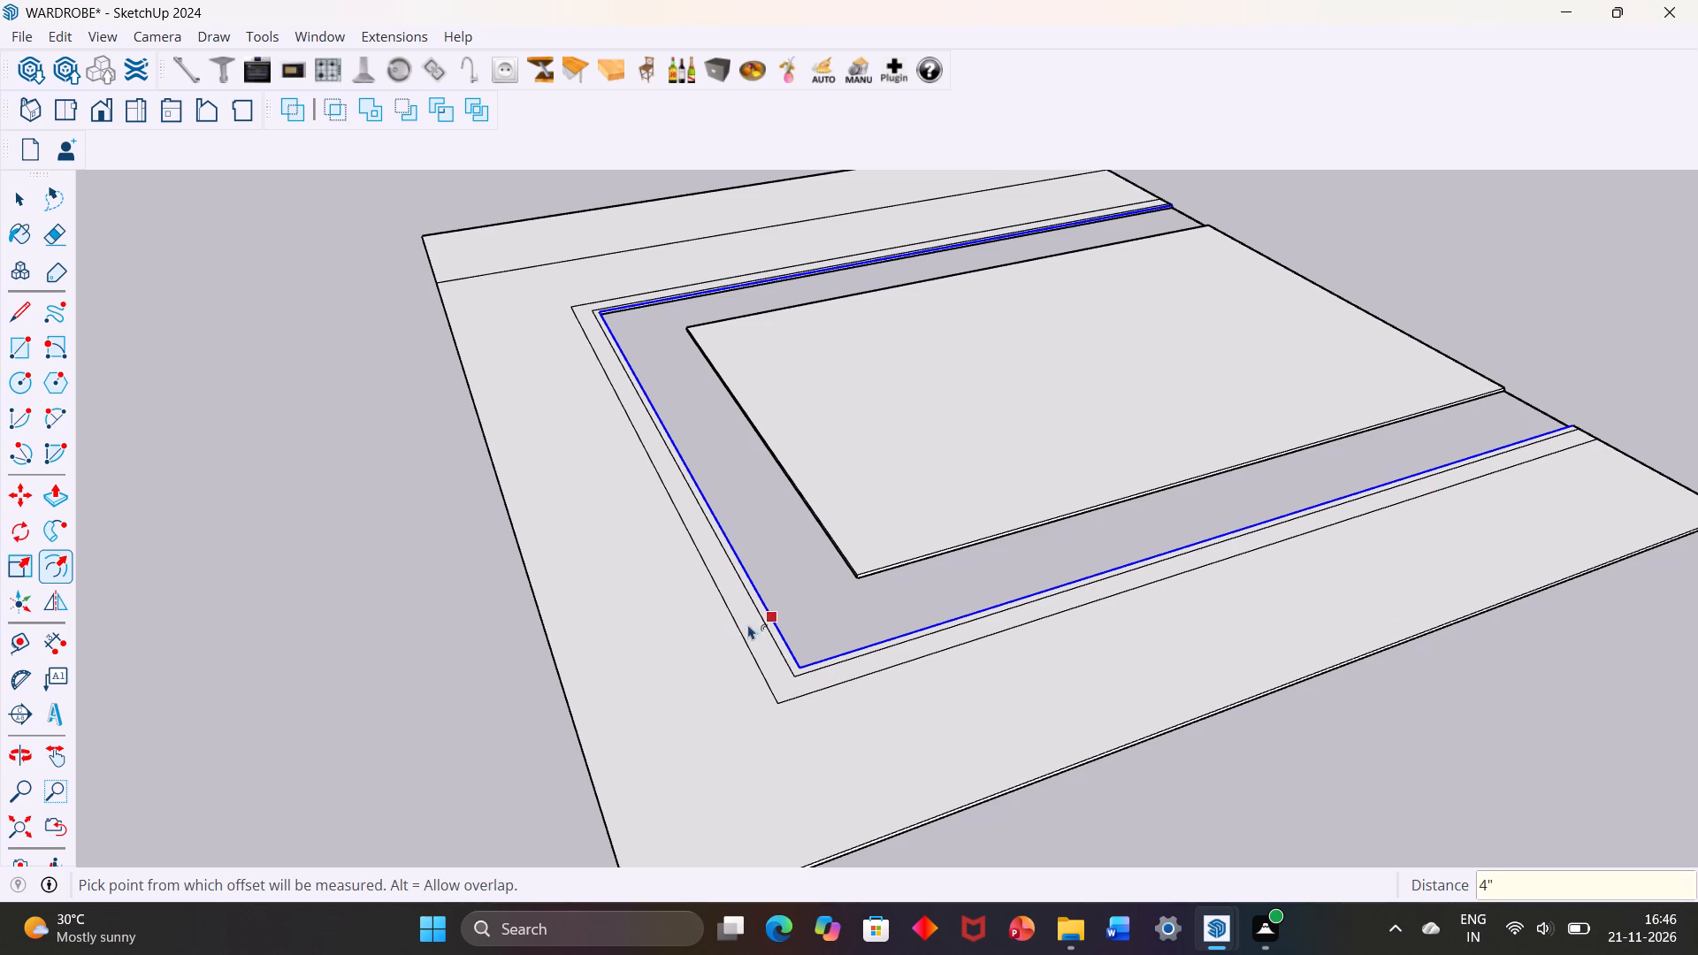
# Offset the same three cut-out edges 5" outward, just beyond the 4" outline.
pyautogui.click(771, 615)
pyautogui.scroll(2, 776, 622)
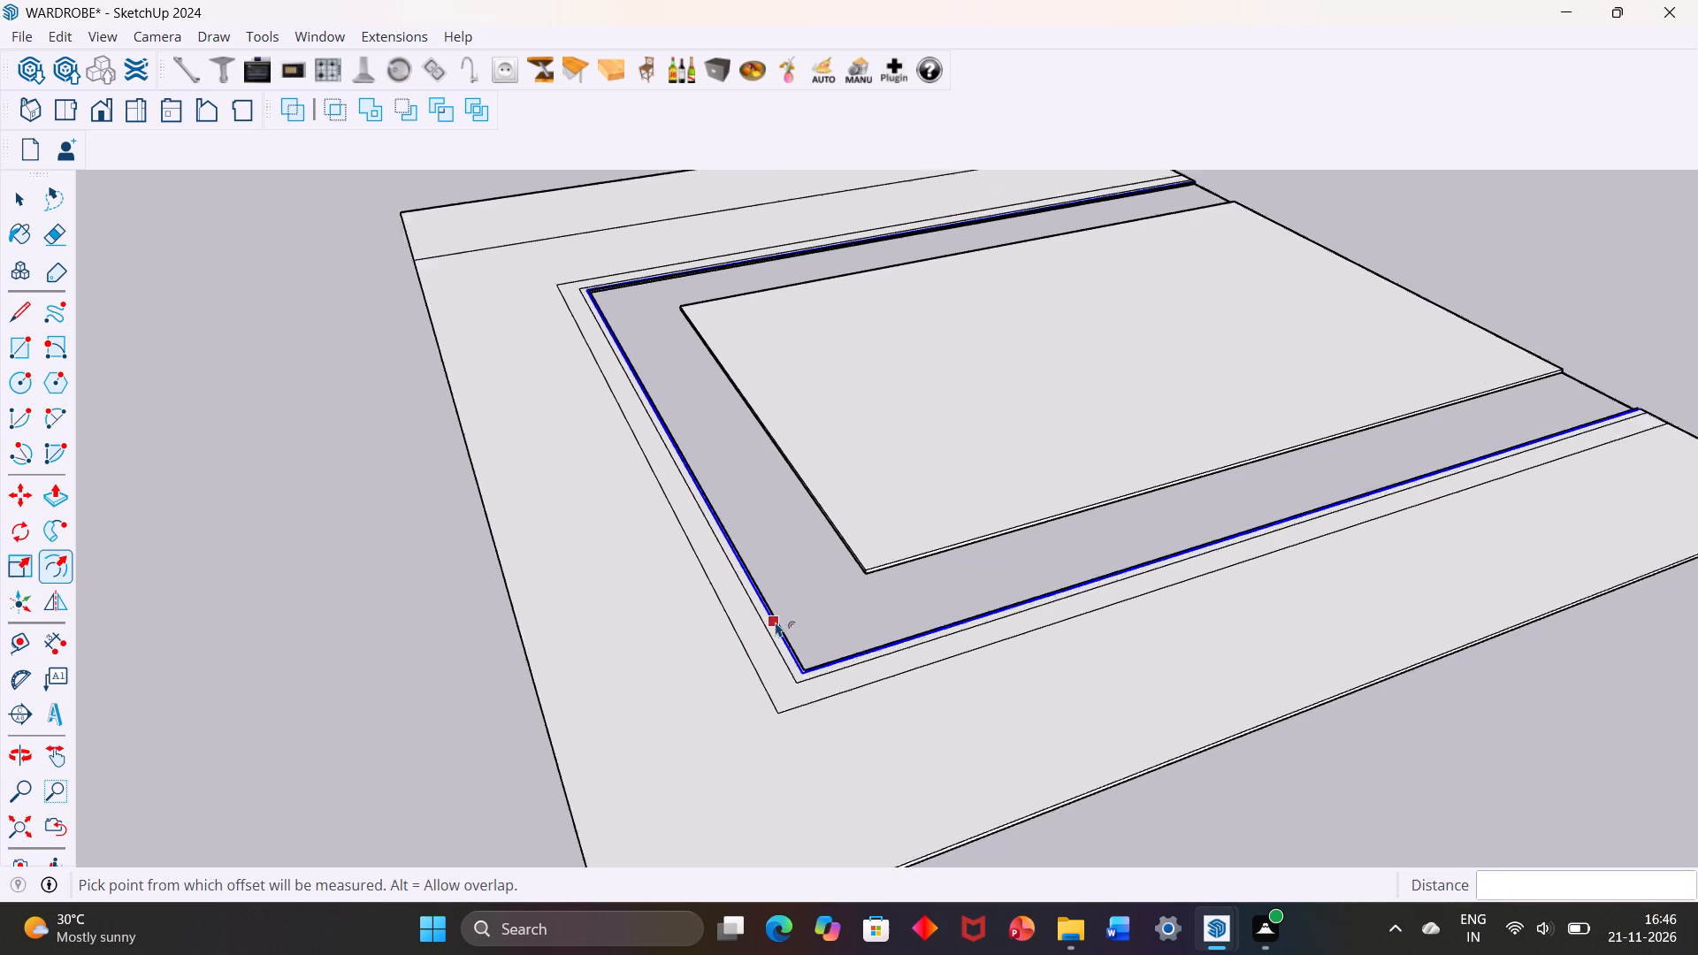
pyautogui.scroll(5, 776, 622)
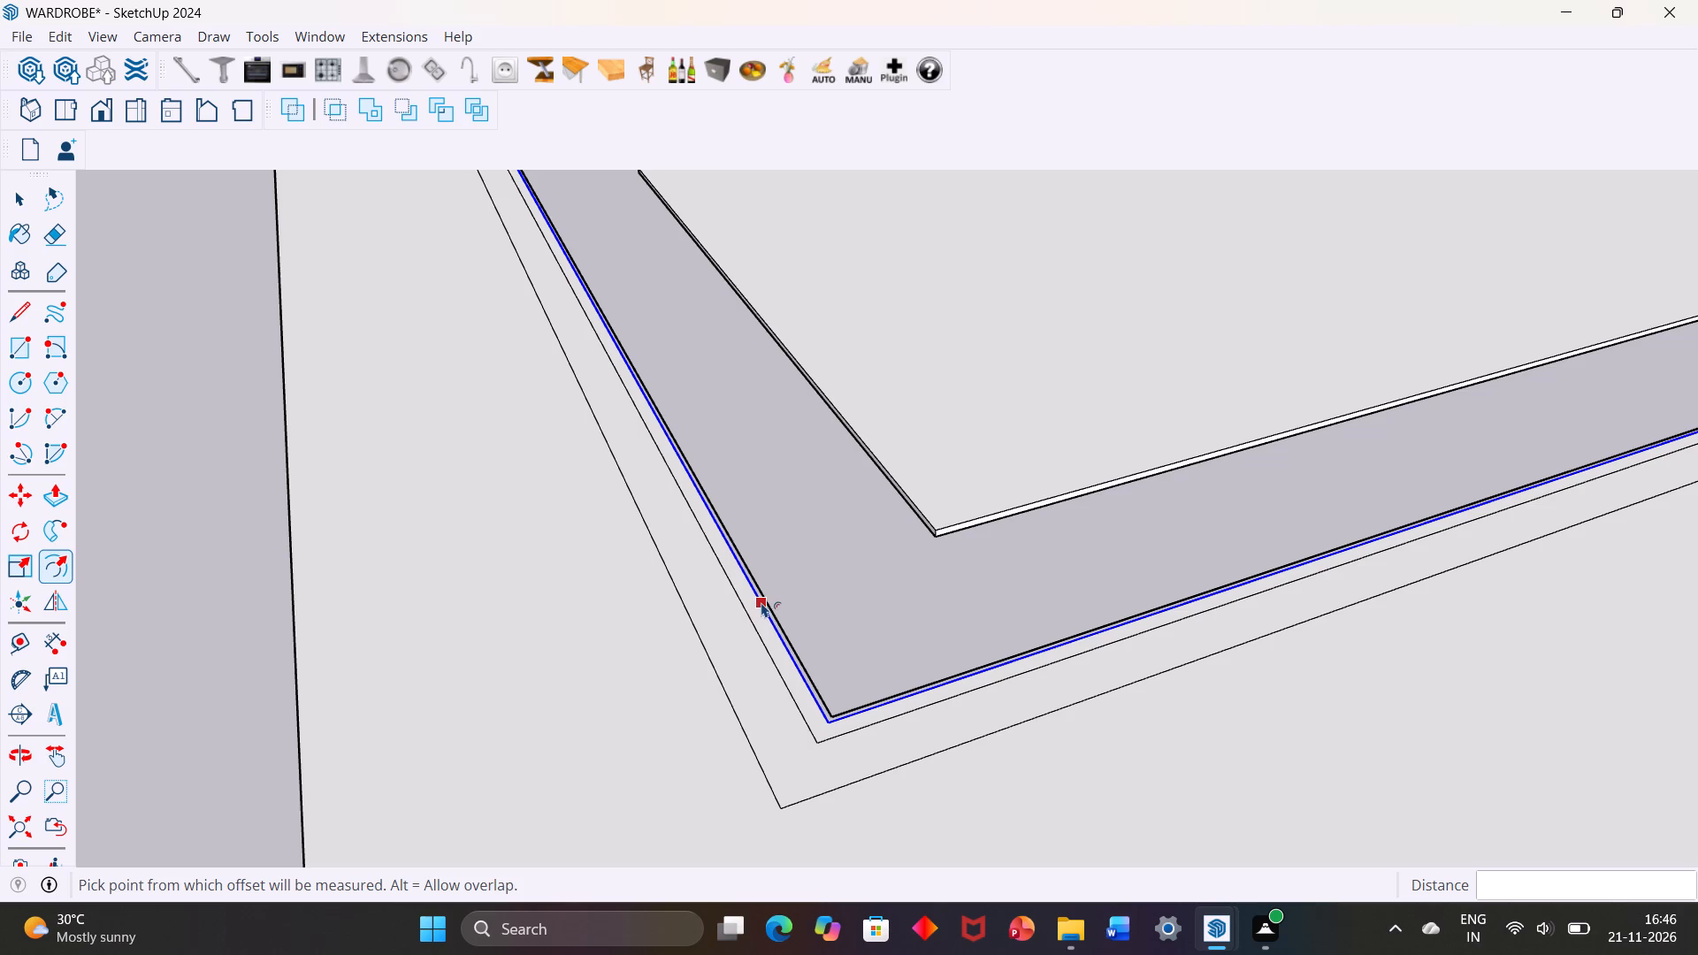
pyautogui.click(761, 602)
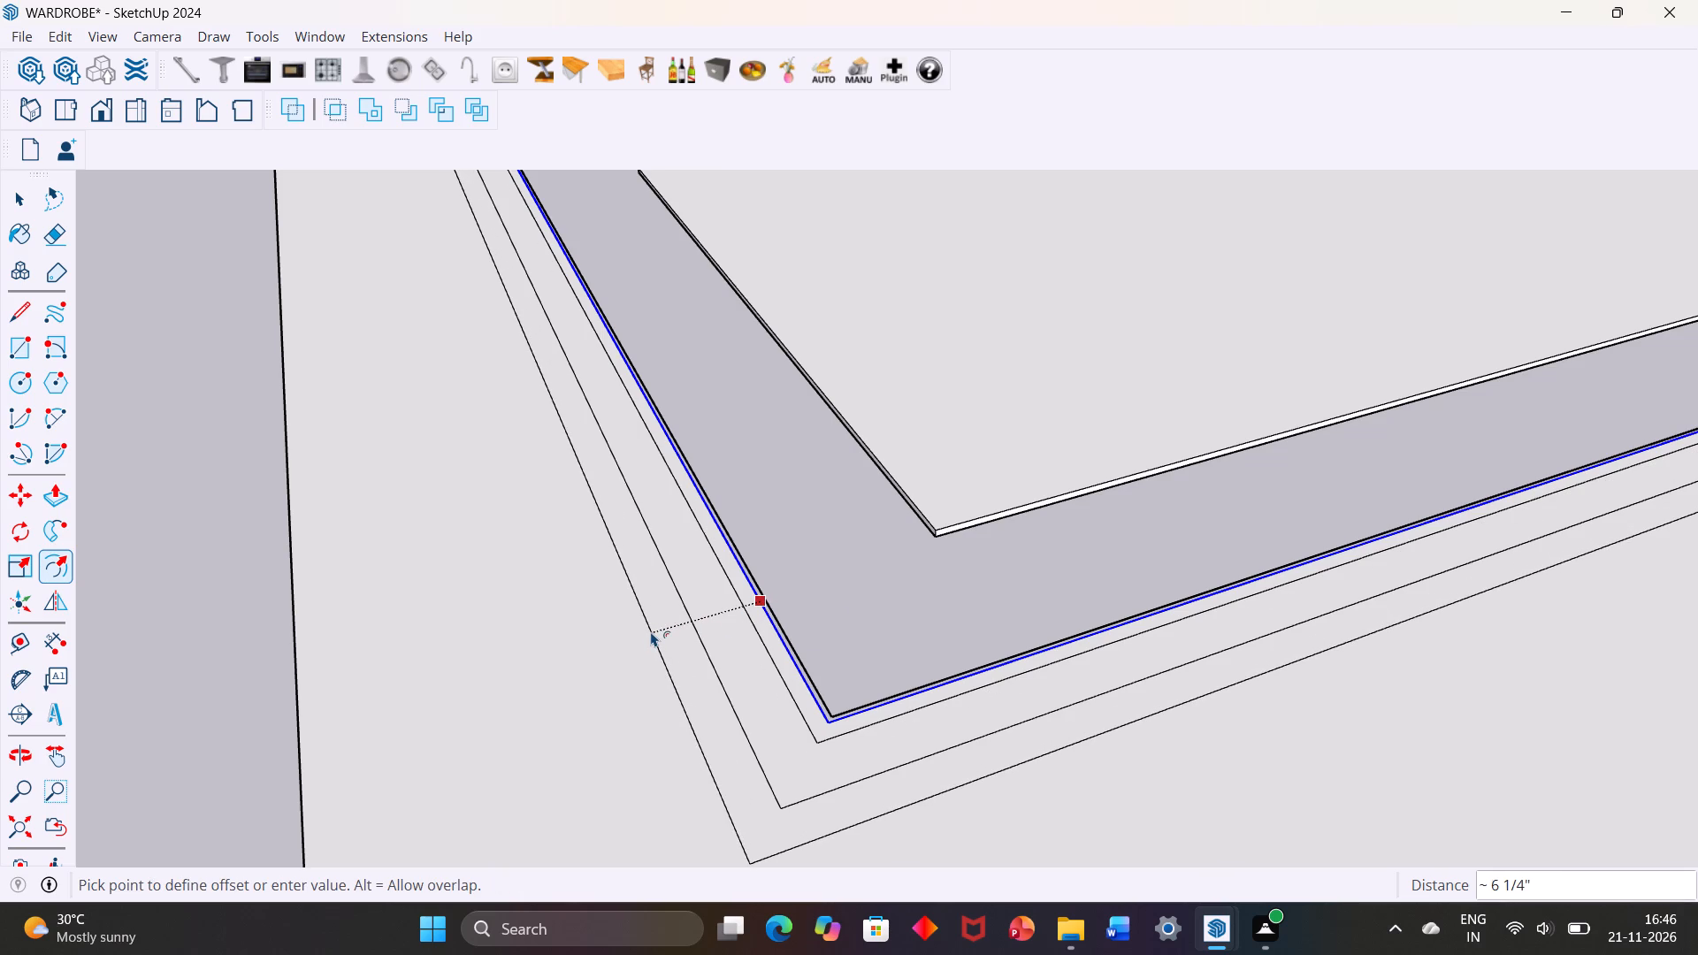
pyautogui.press('5')
pyautogui.hotkey('shift', '"')
pyautogui.press('Return')
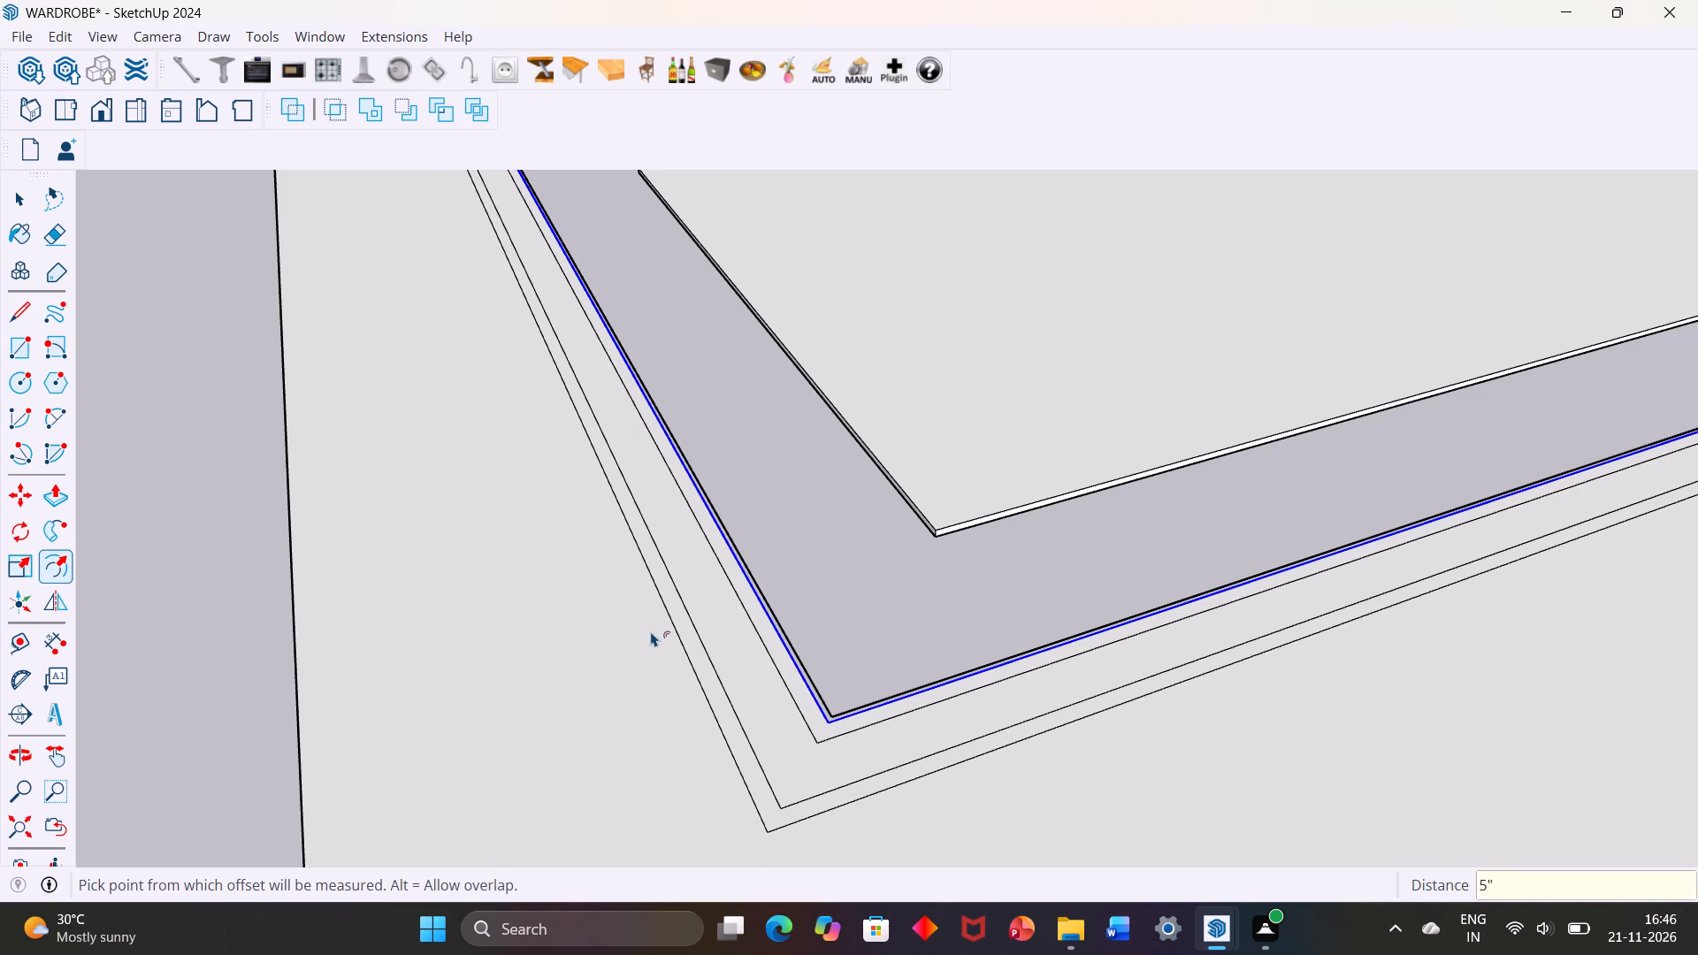
# Delete the three stray edges running just inside the outer boundary of the U-shaped cut-out.
pyautogui.press('space')
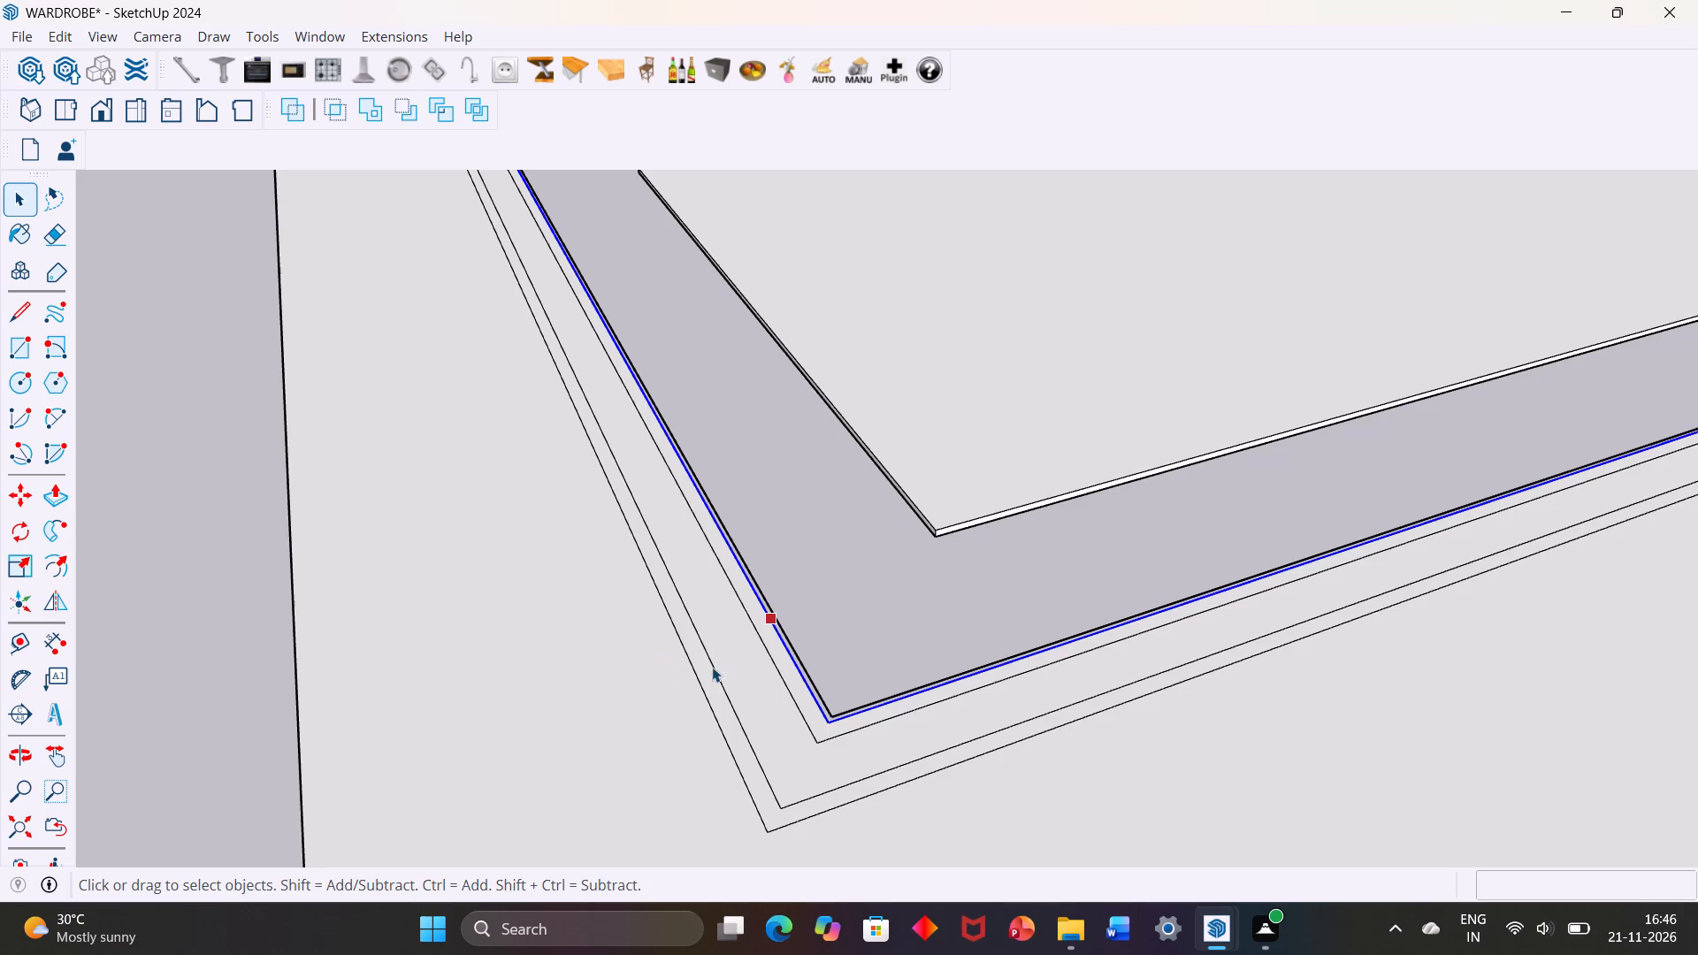
pyautogui.moveTo(813, 704); pyautogui.dragTo(958, 706, button='middle')
pyautogui.scroll(11, 892, 701)
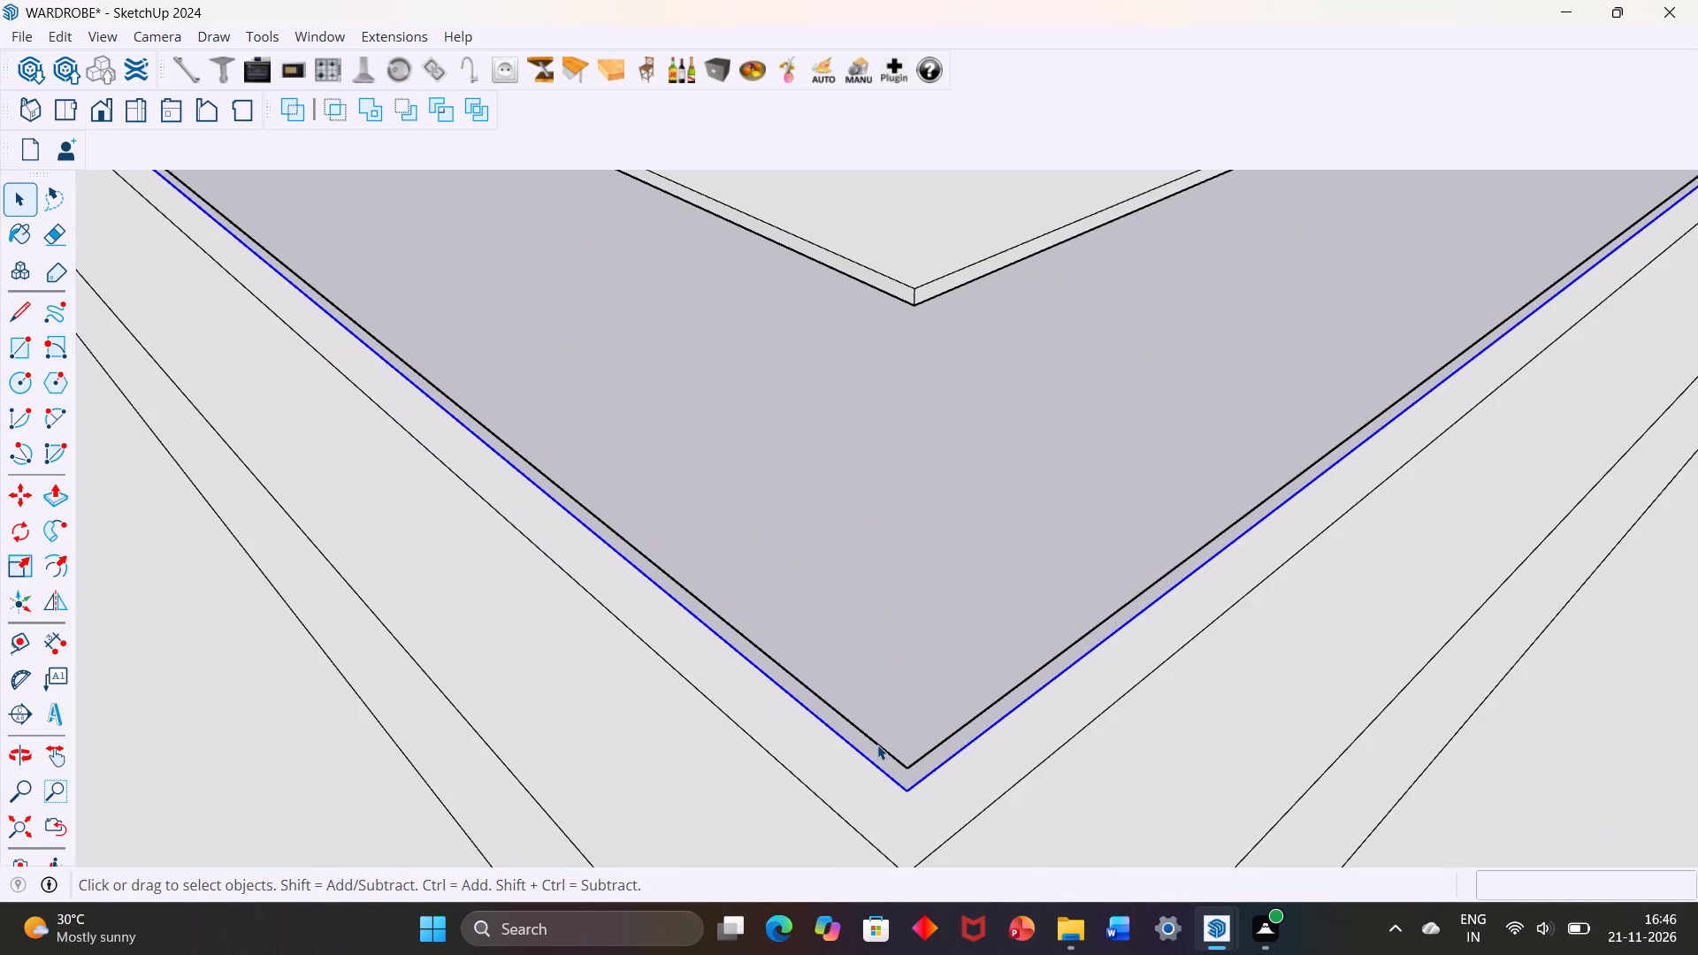
pyautogui.click(877, 745)
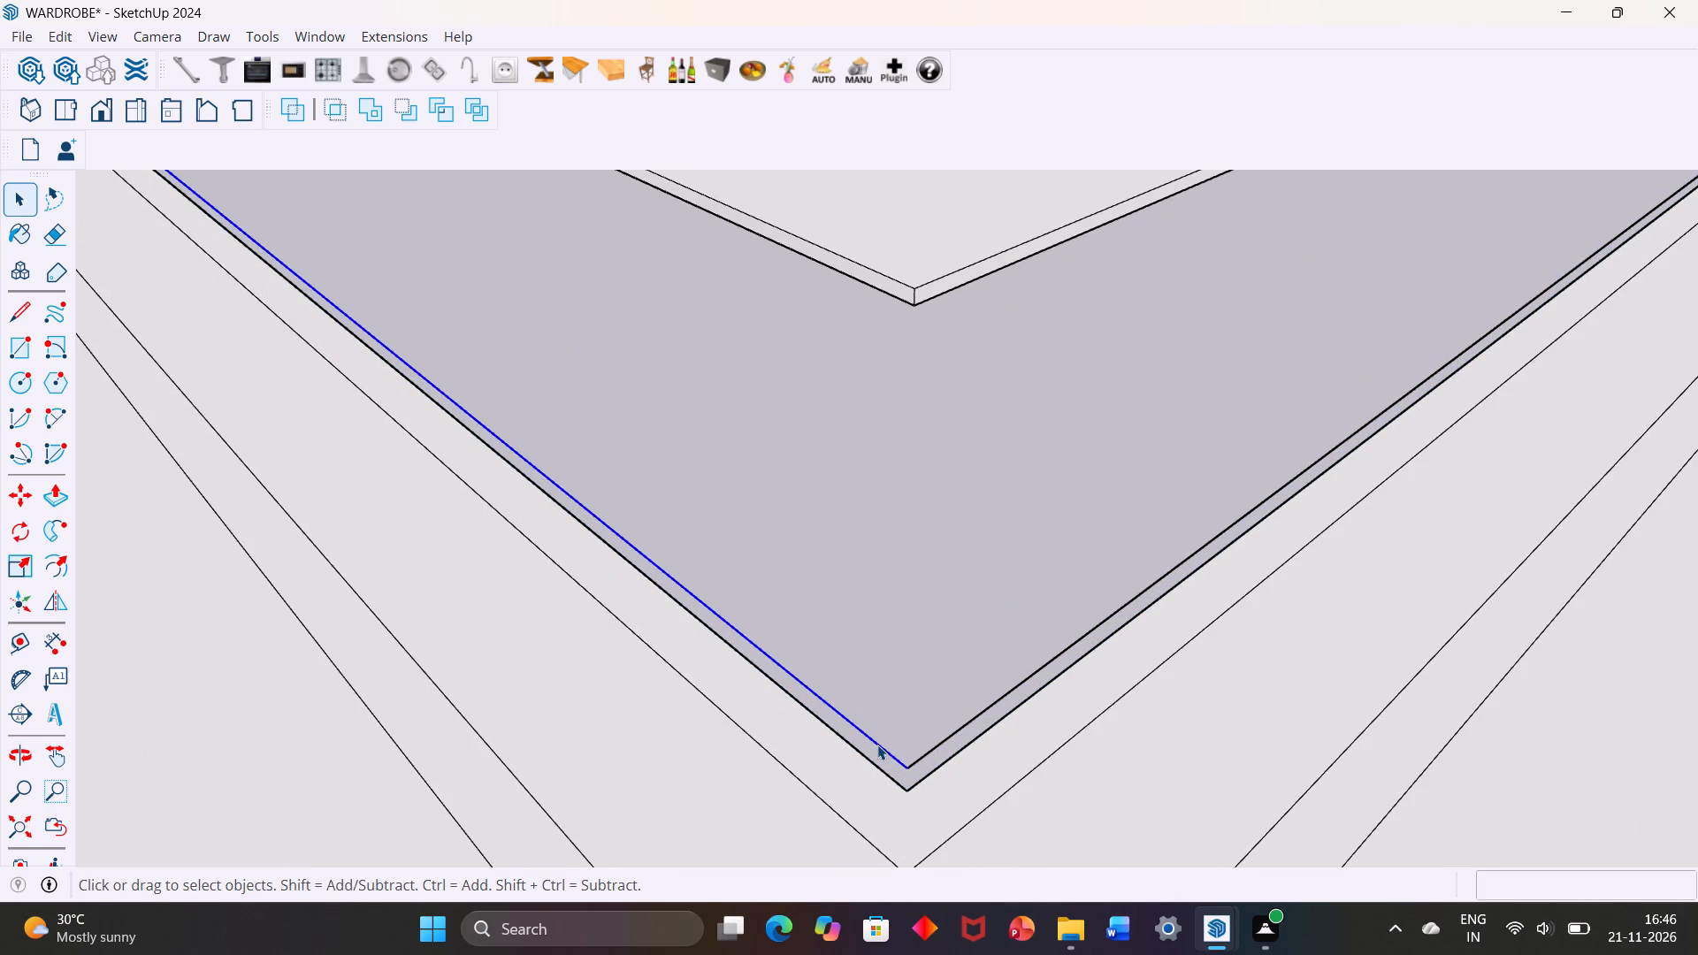
pyautogui.press('Delete')
pyautogui.click(929, 755)
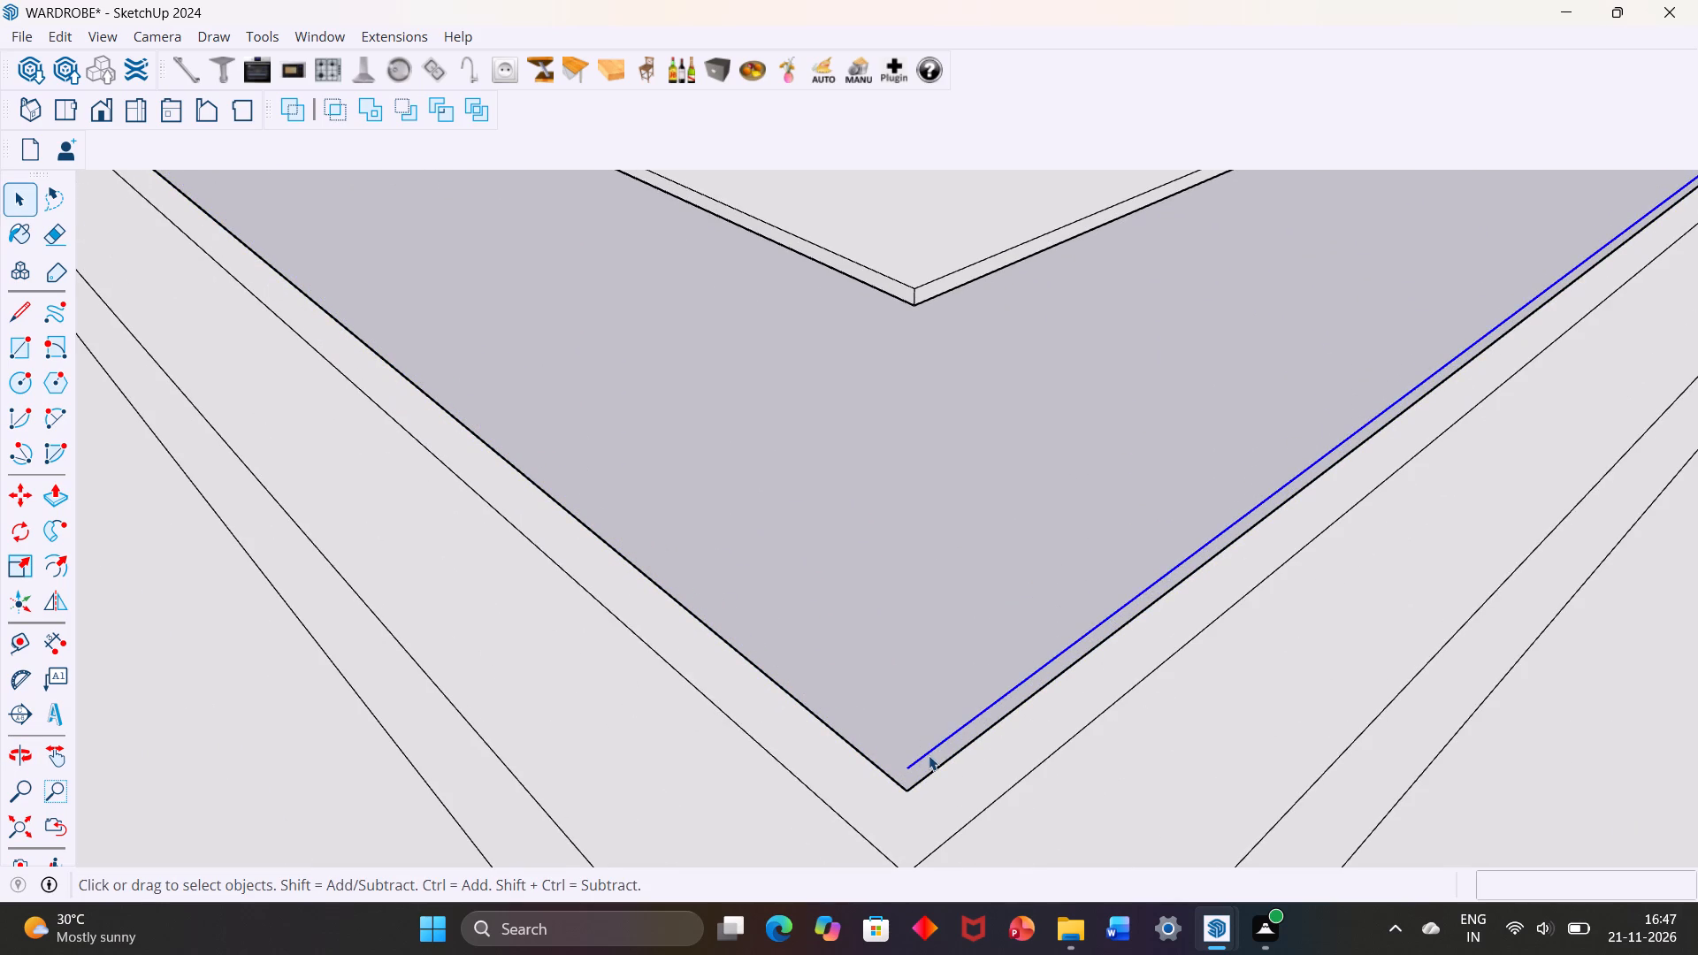
pyautogui.press('Delete')
pyautogui.scroll(-5, 872, 724)
pyautogui.moveTo(539, 539); pyautogui.dragTo(914, 554, button='middle')
pyautogui.scroll(-11, 635, 540)
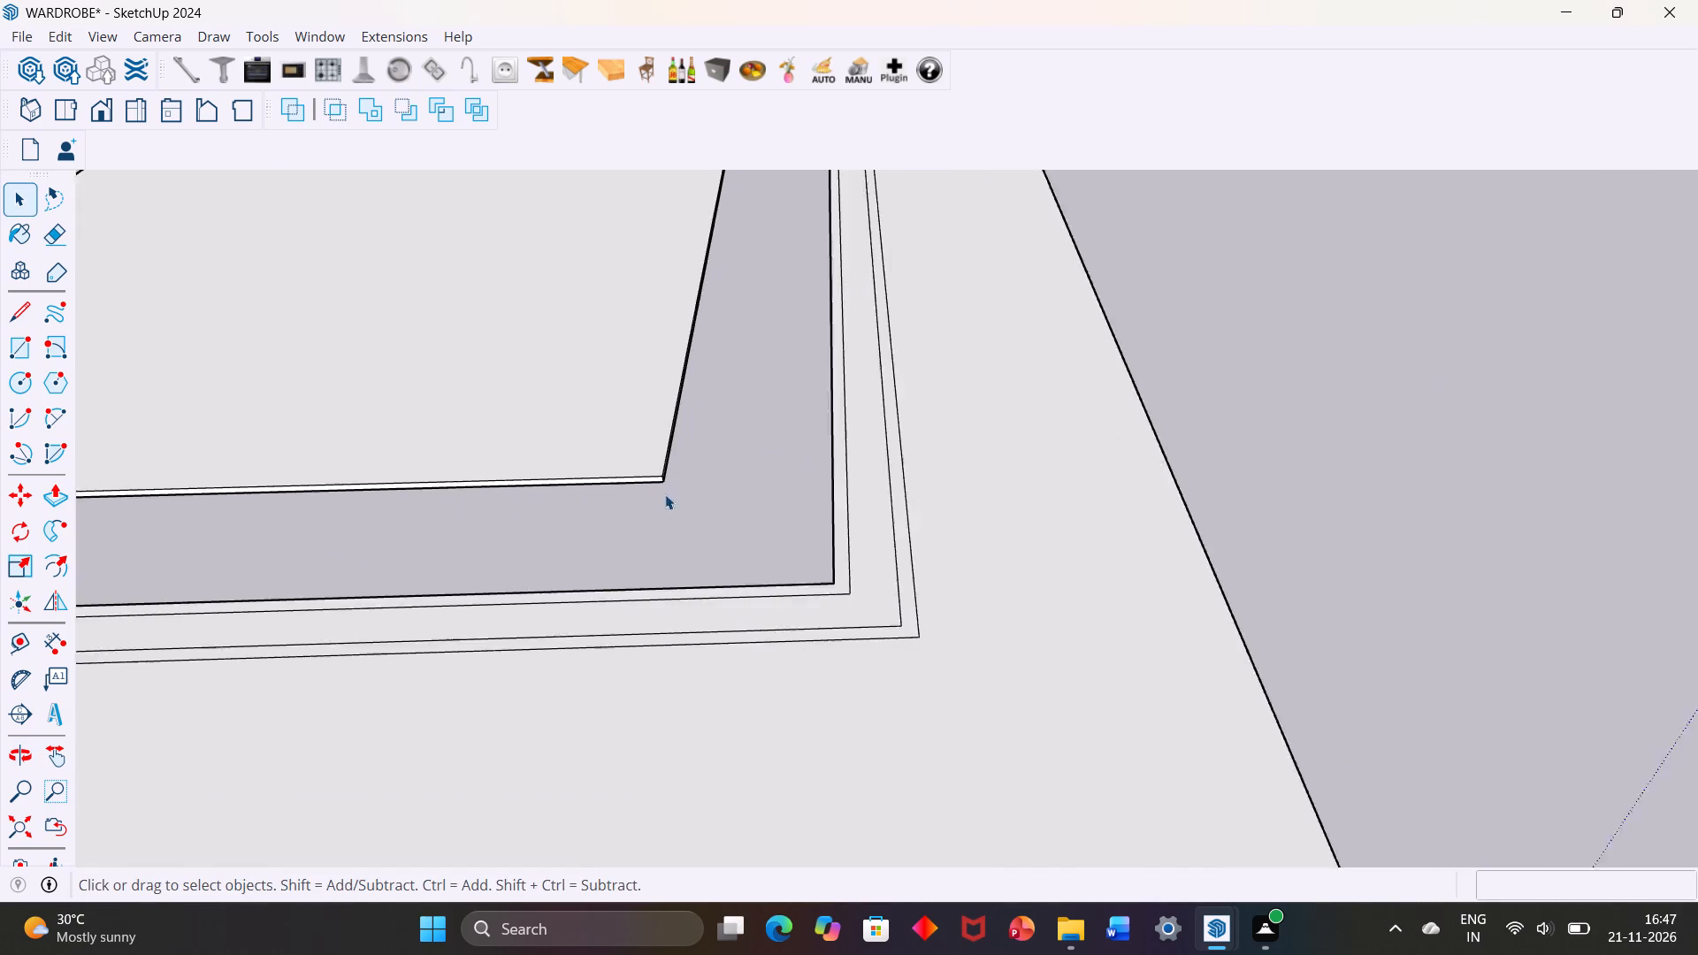
pyautogui.scroll(-9, 665, 494)
pyautogui.middleClick(739, 487)
pyautogui.scroll(4, 379, 531)
pyautogui.moveTo(203, 506); pyautogui.dragTo(317, 533, button='middle')
pyautogui.scroll(2, 231, 617)
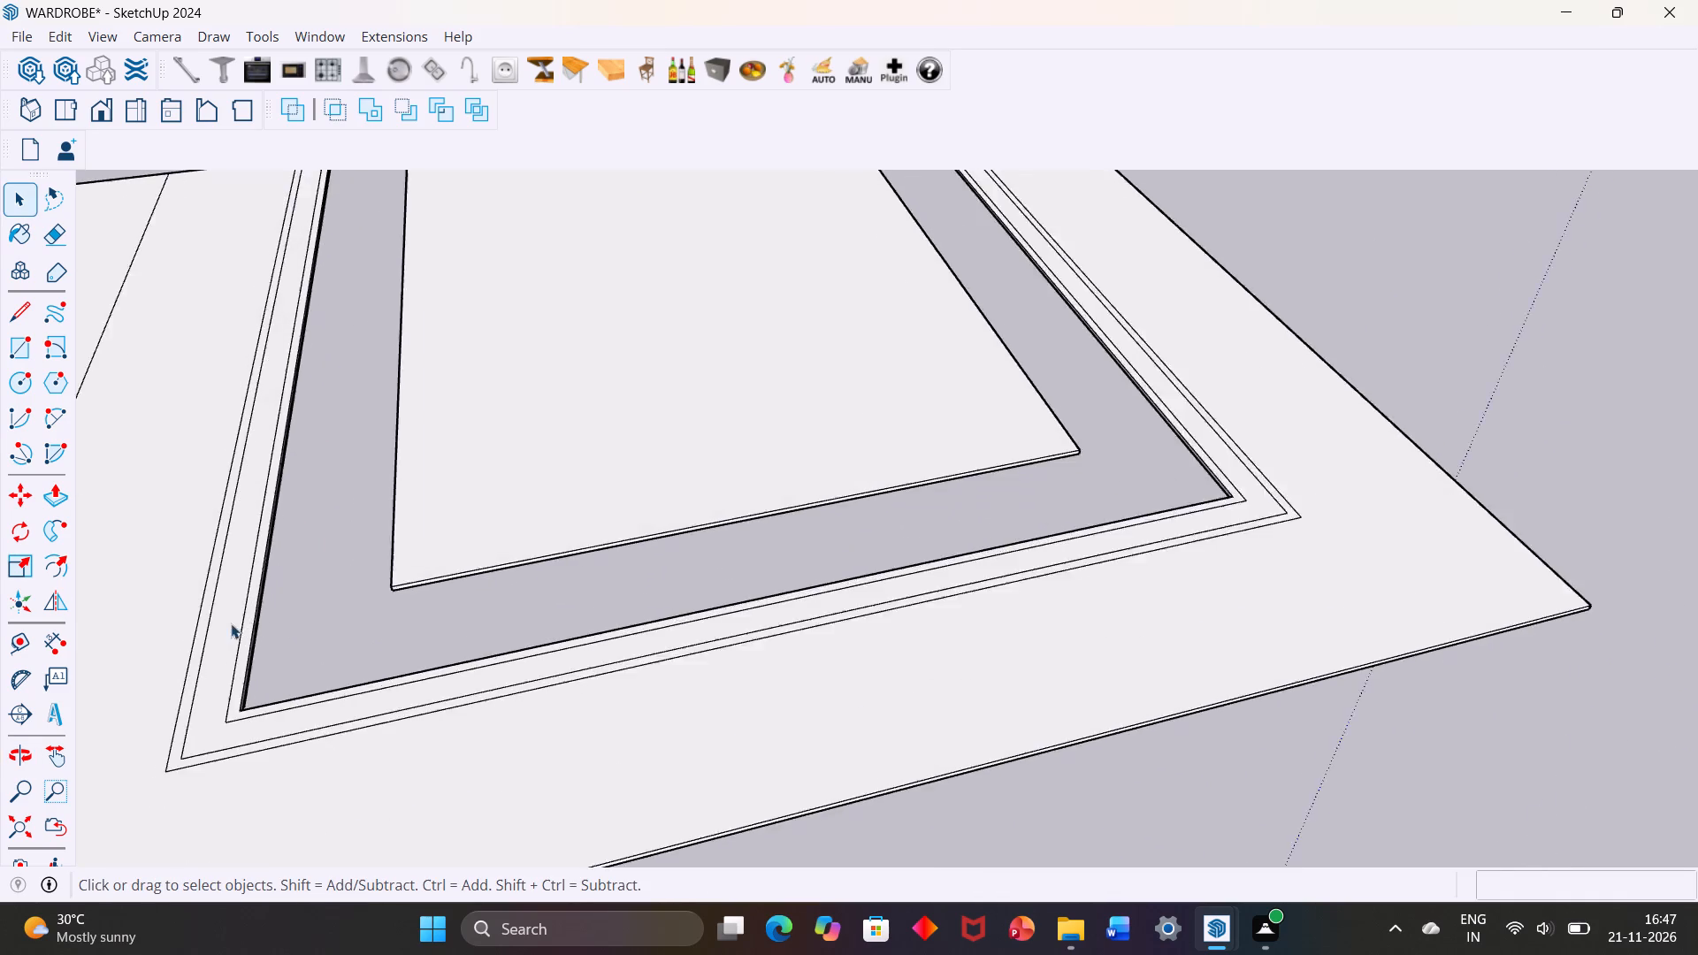
pyautogui.scroll(13, 231, 623)
pyautogui.moveTo(254, 666); pyautogui.dragTo(124, 627, button='middle')
pyautogui.scroll(5, 248, 623)
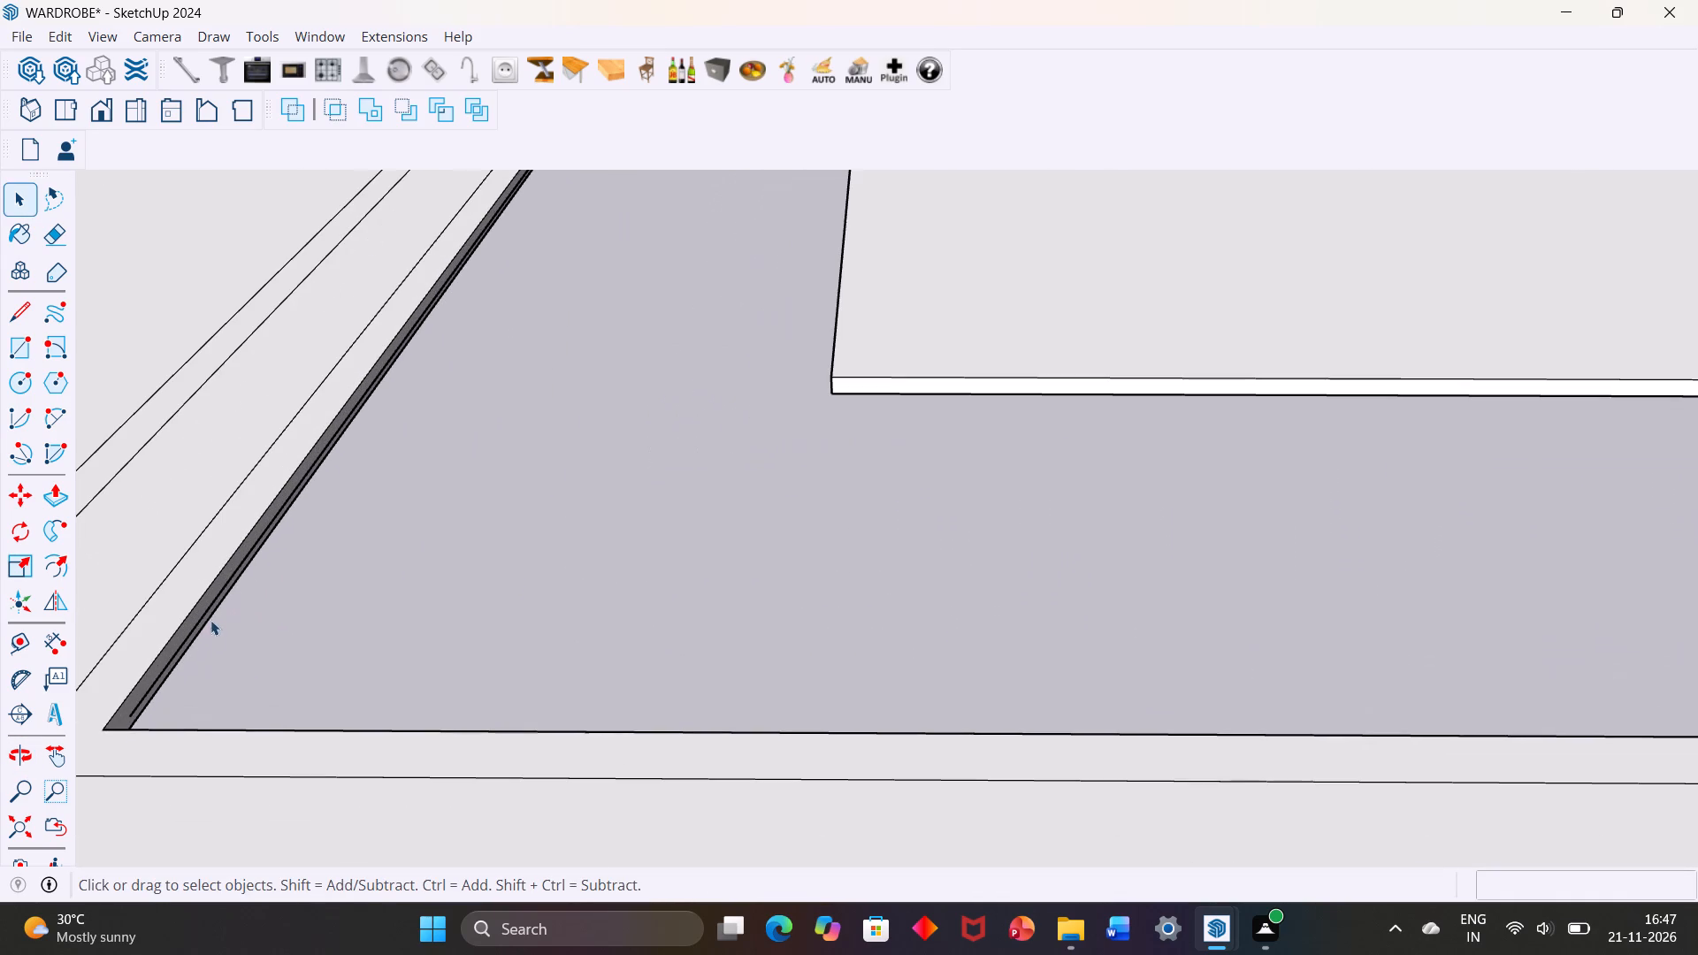
pyautogui.click(187, 638)
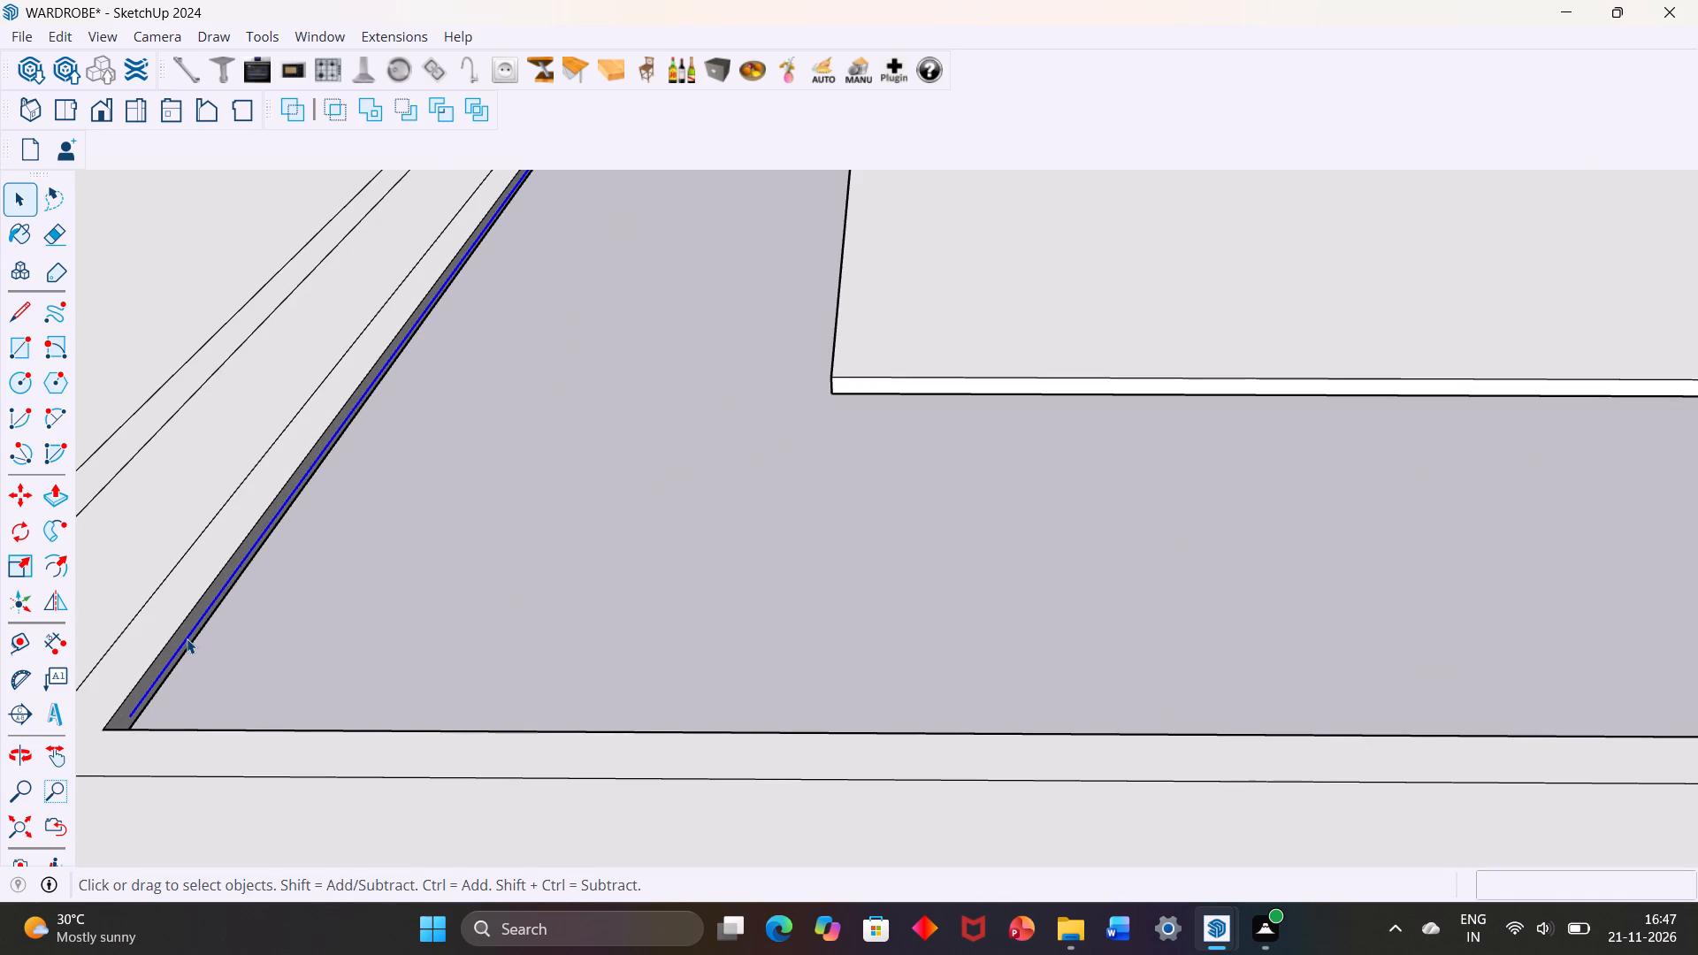
pyautogui.press('Delete')
# Push/Pull the 1" border strip next to the U-shaped cut-out upward by 1.5".
pyautogui.scroll(-1, 193, 634)
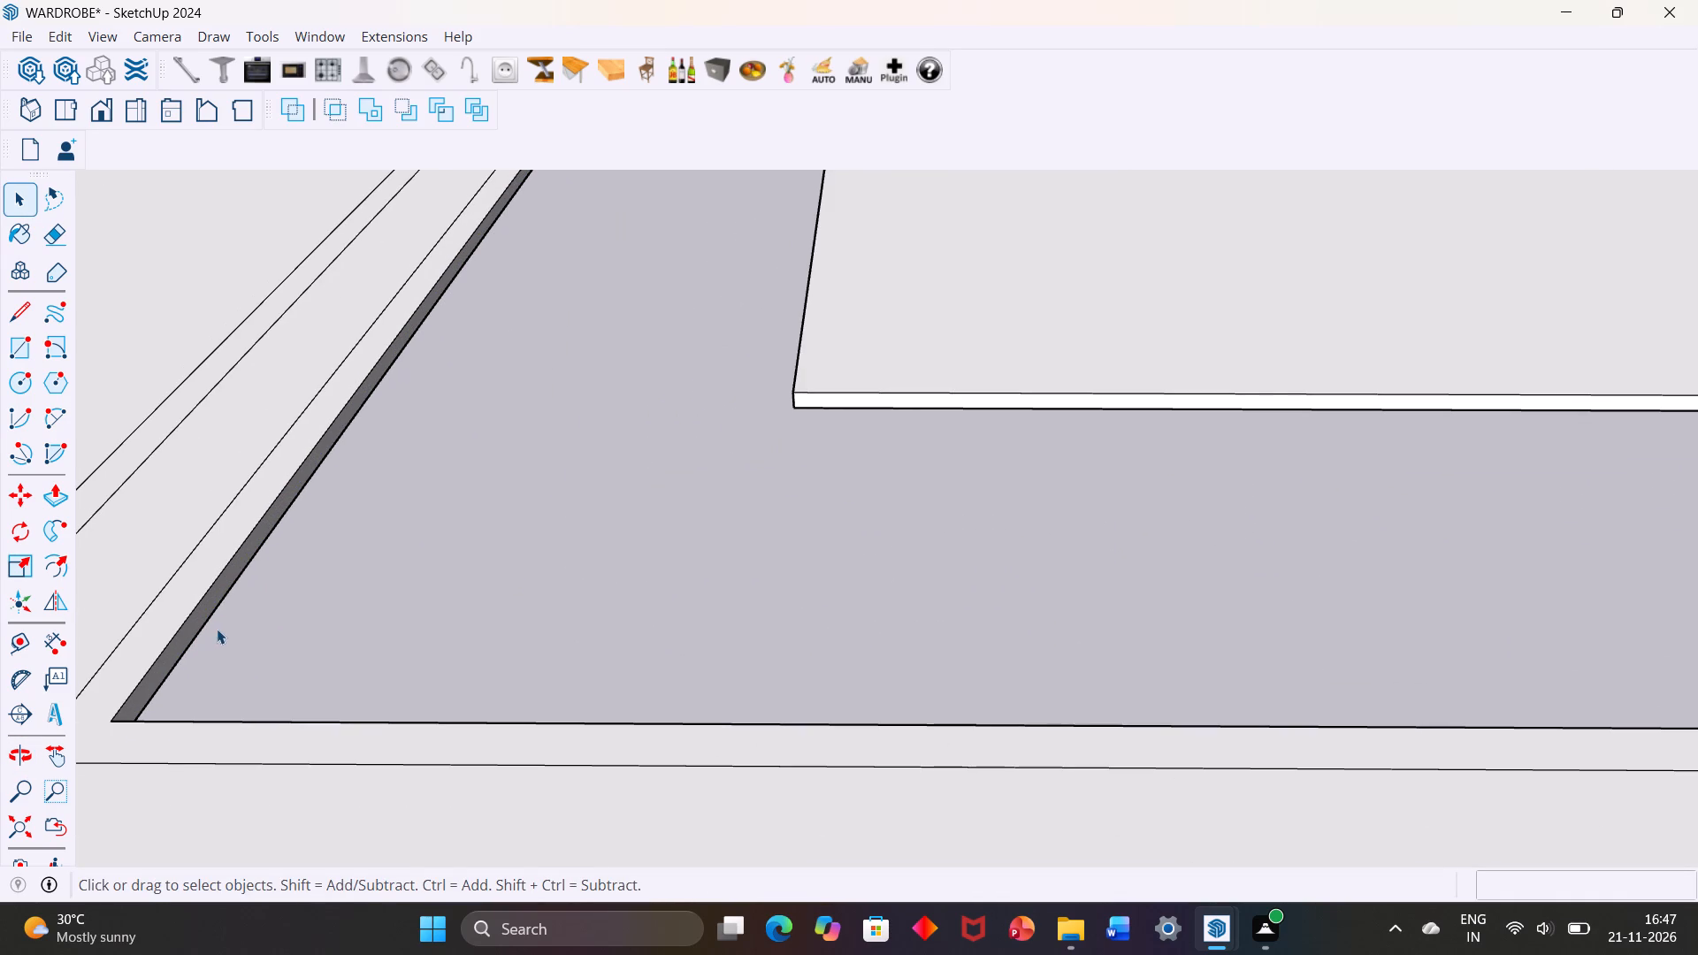
pyautogui.scroll(-11, 353, 579)
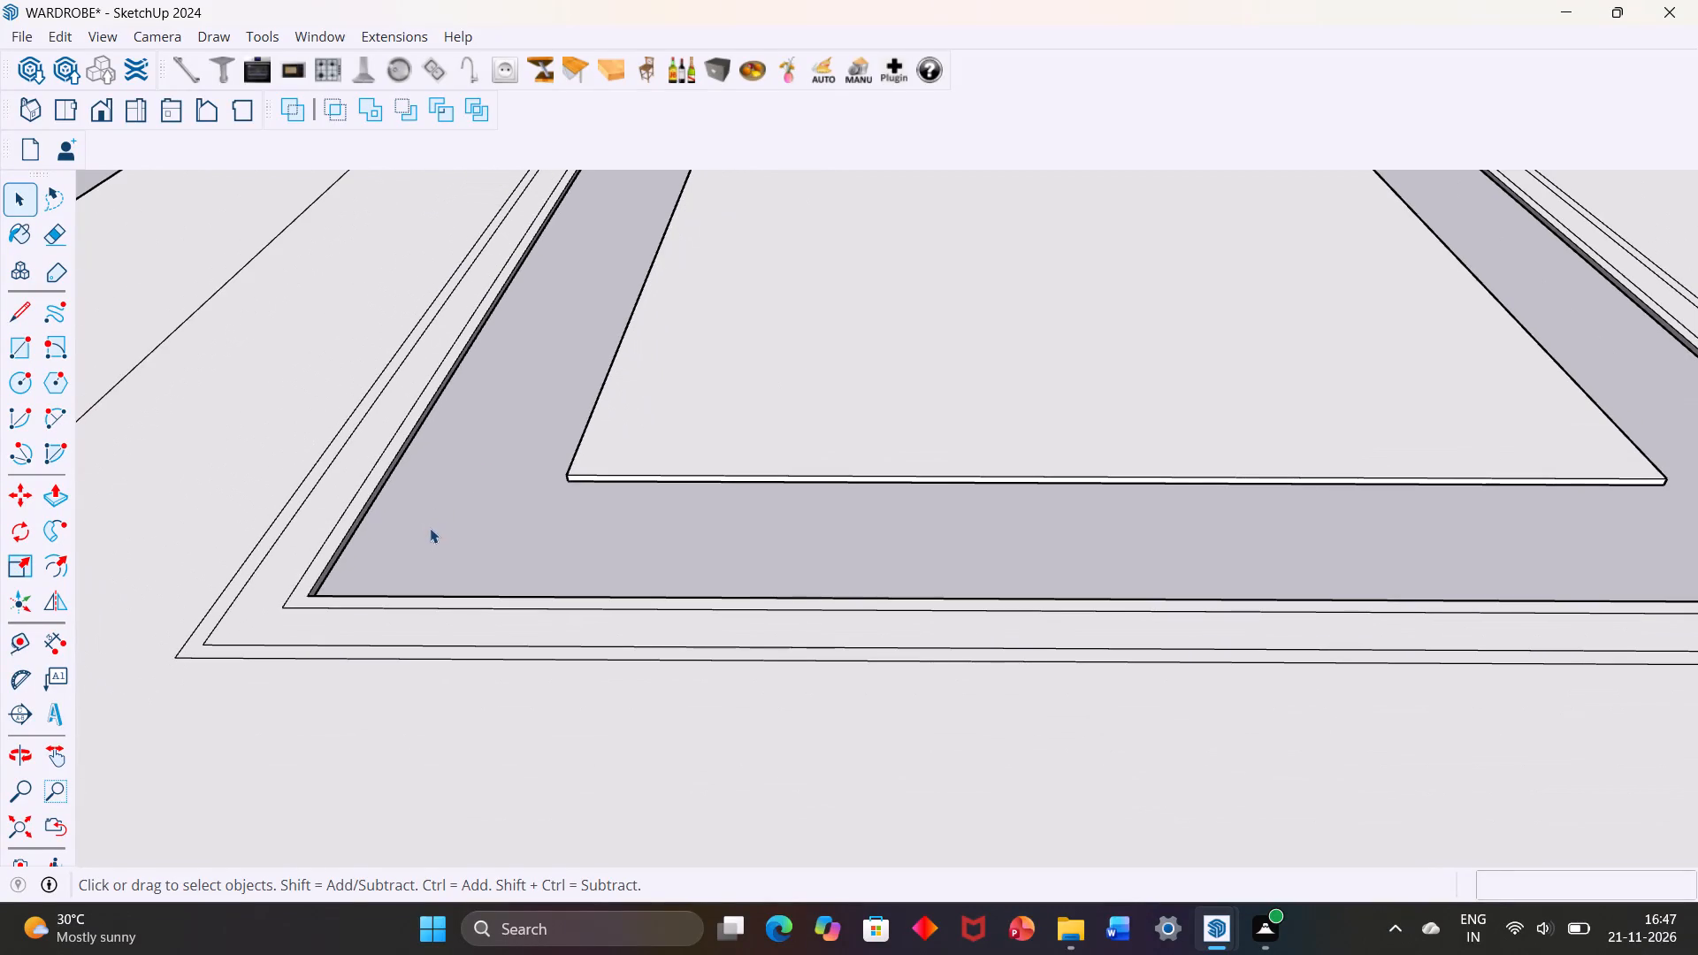
pyautogui.scroll(-4, 429, 521)
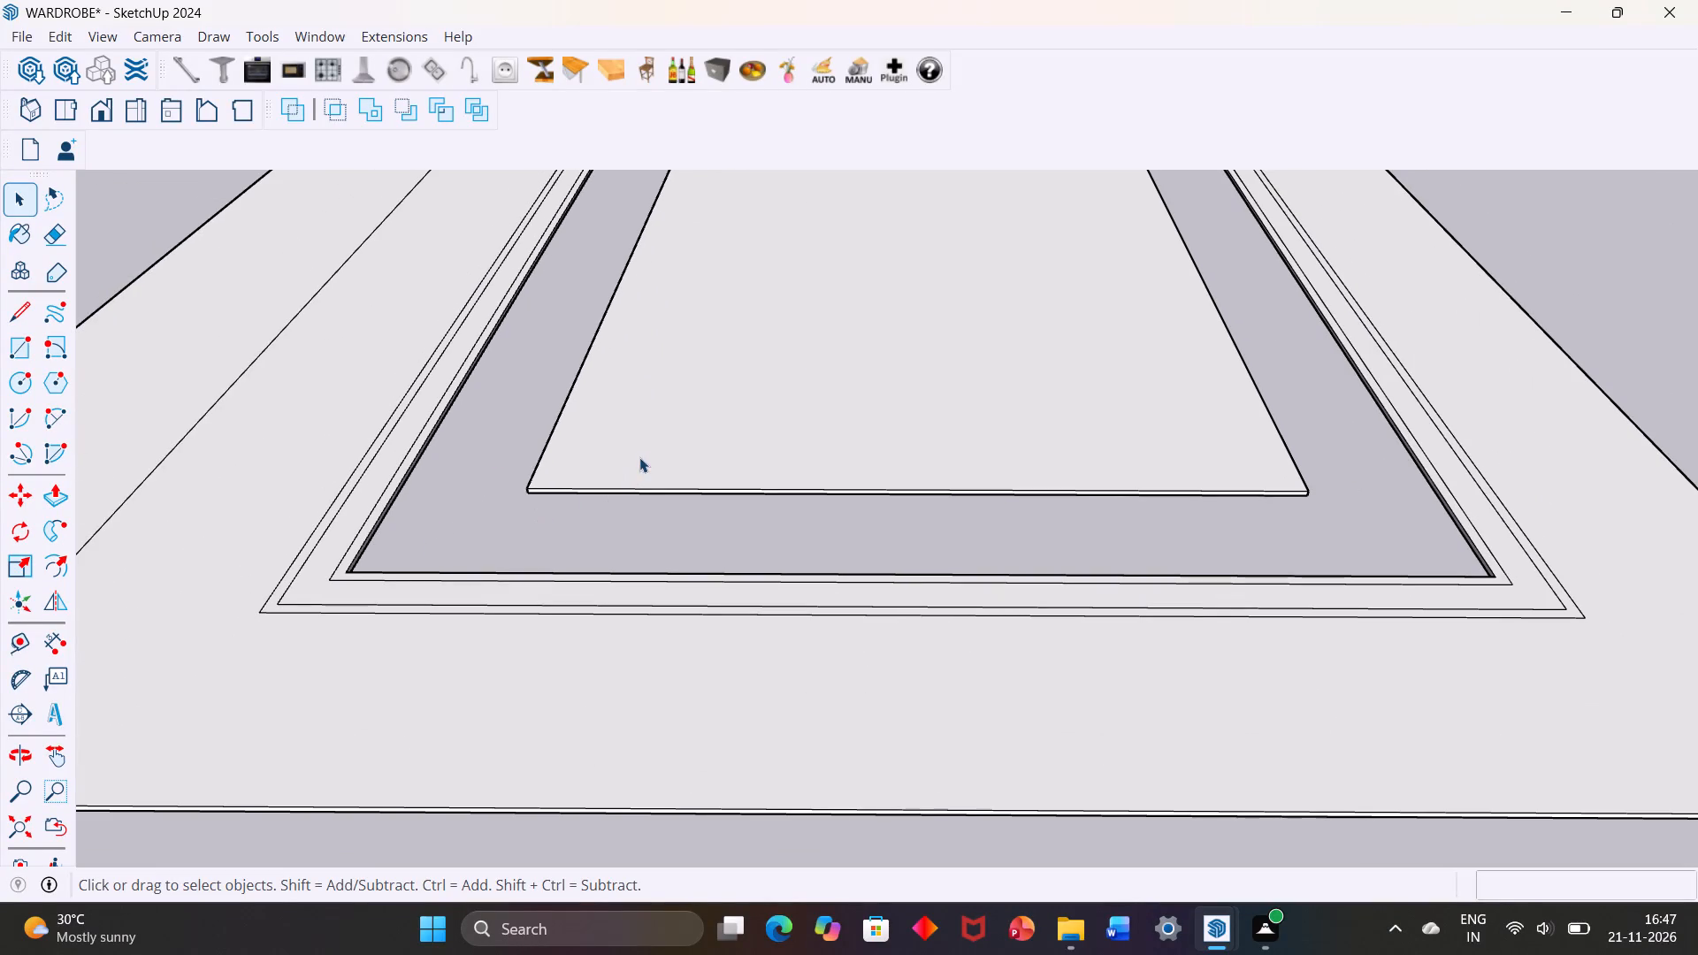
pyautogui.moveTo(642, 458); pyautogui.dragTo(668, 521, button='middle')
pyautogui.click(675, 473)
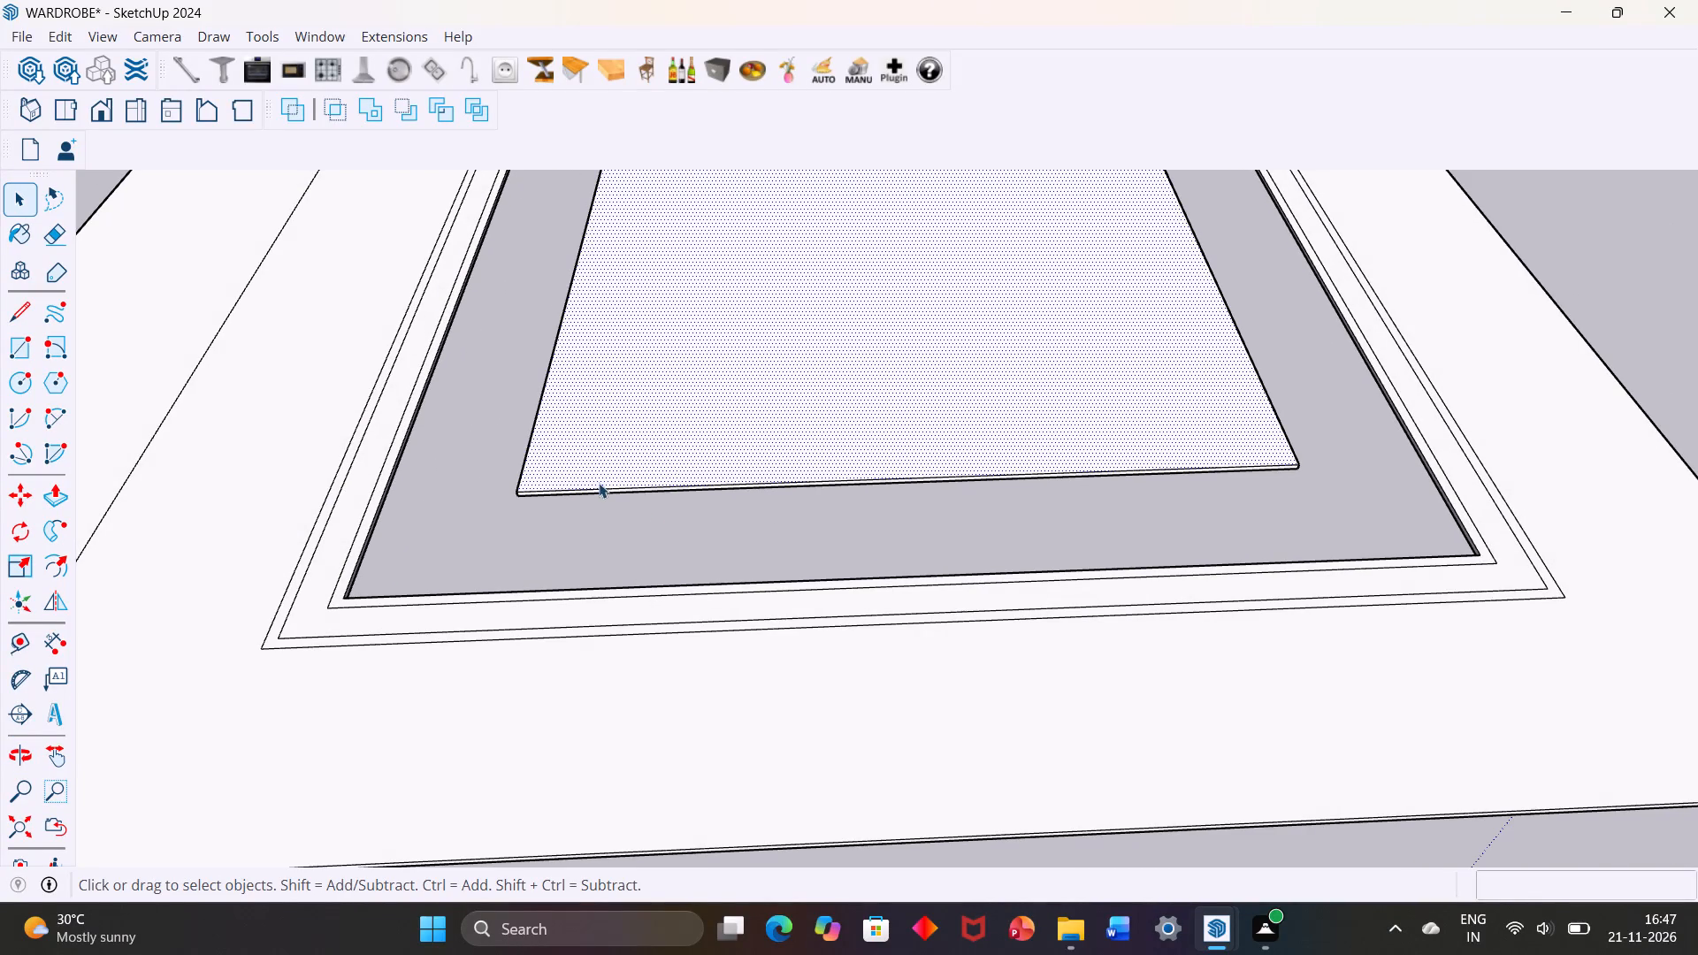
pyautogui.click(470, 559)
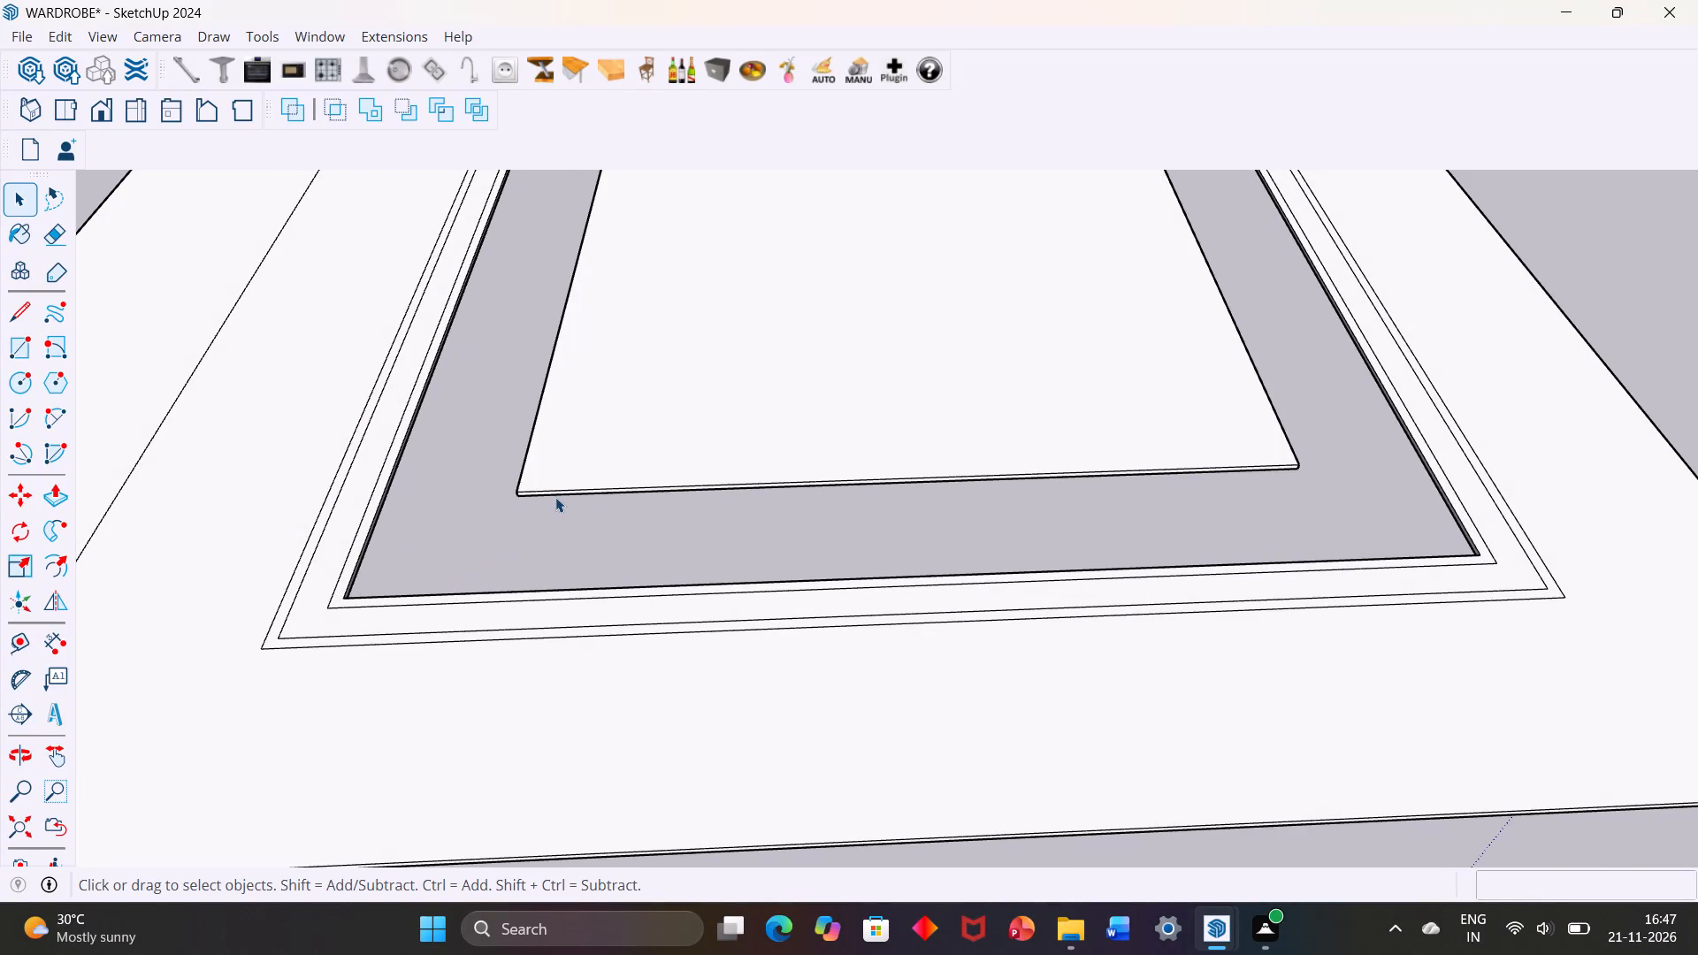
pyautogui.scroll(-4, 600, 449)
pyautogui.scroll(2, 544, 569)
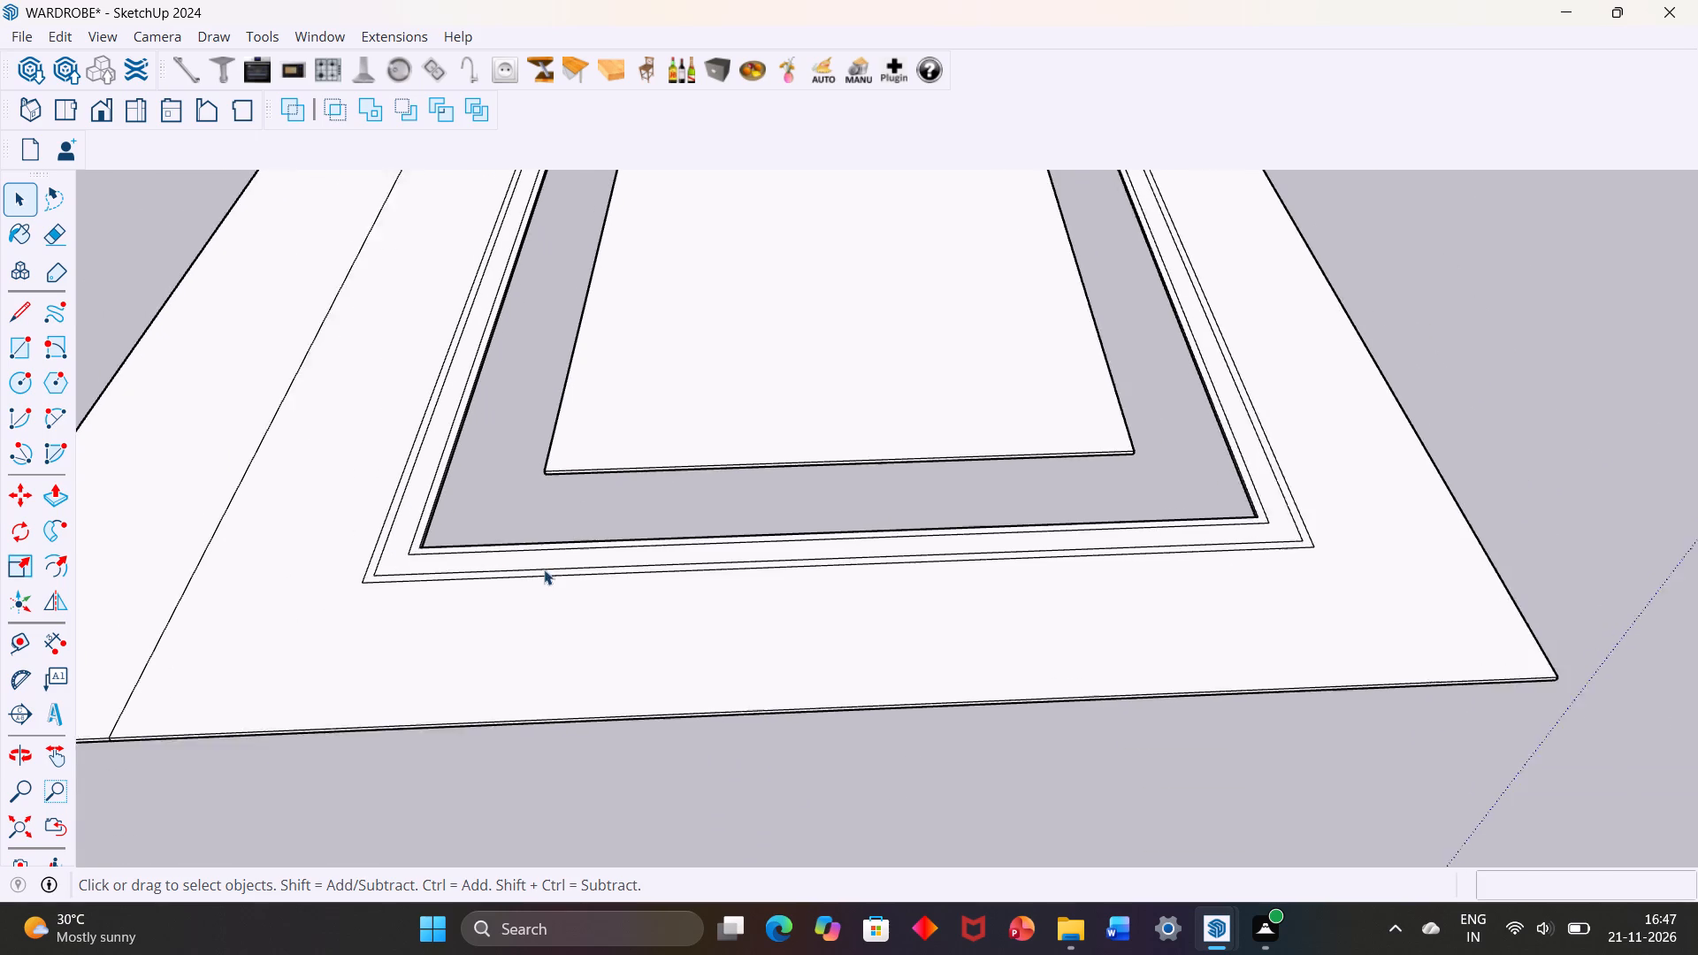
pyautogui.moveTo(609, 539); pyautogui.dragTo(441, 569, button='middle')
pyautogui.scroll(7, 743, 516)
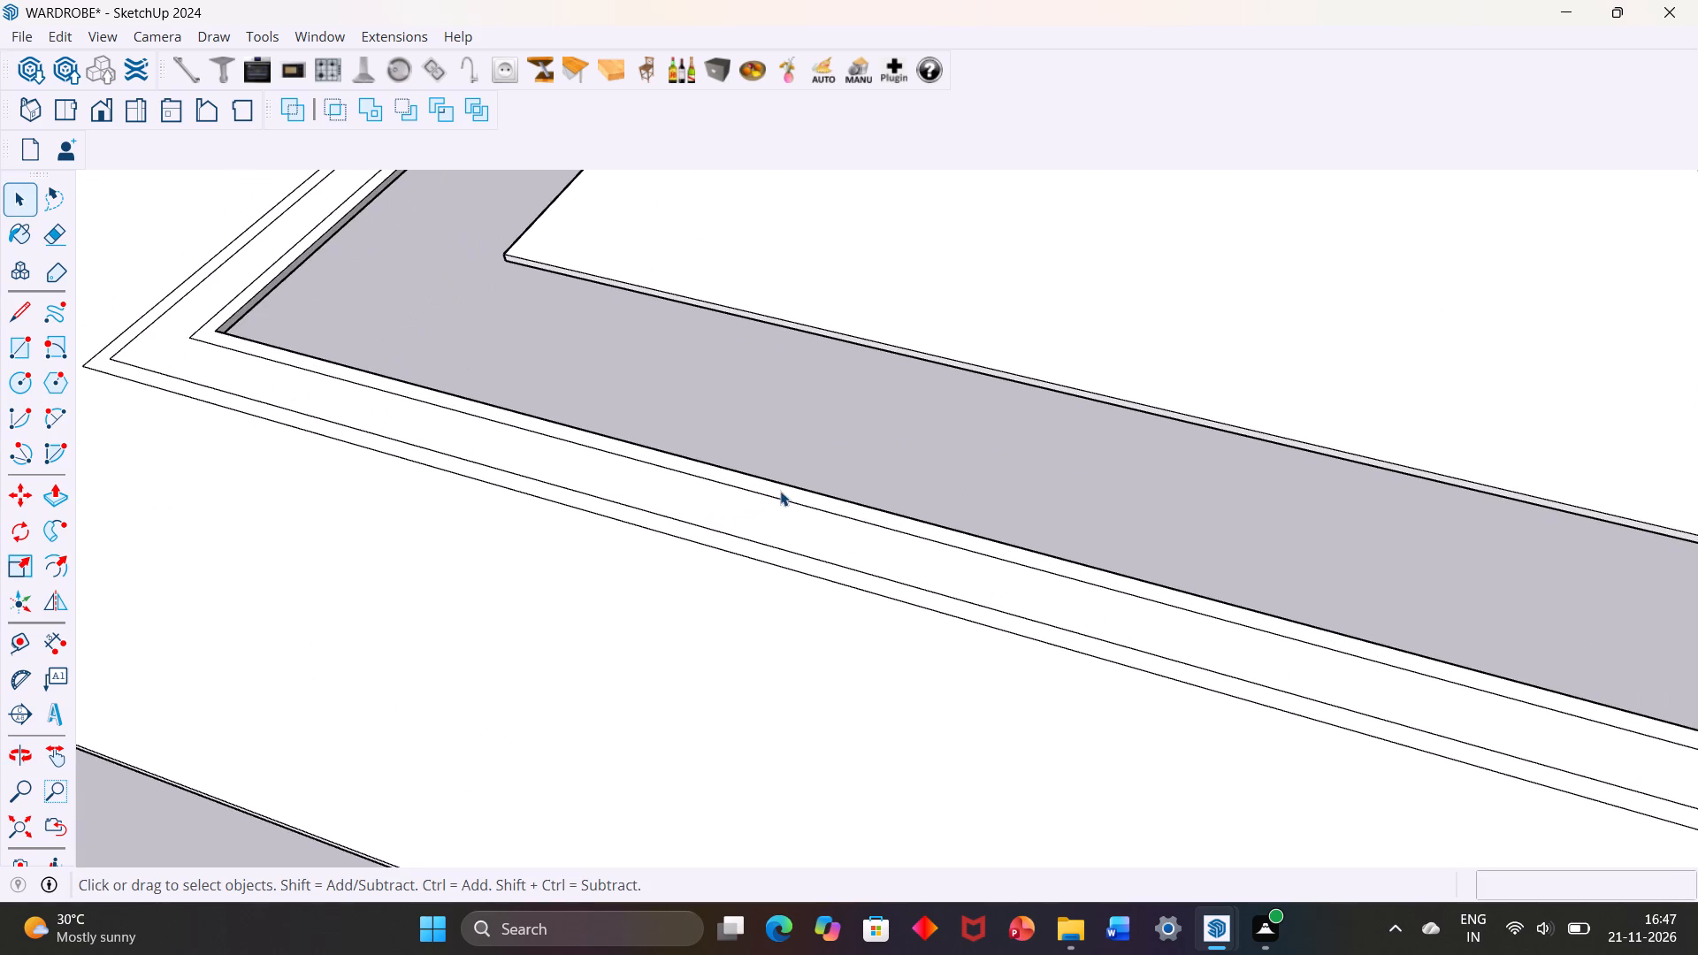
pyautogui.click(781, 491)
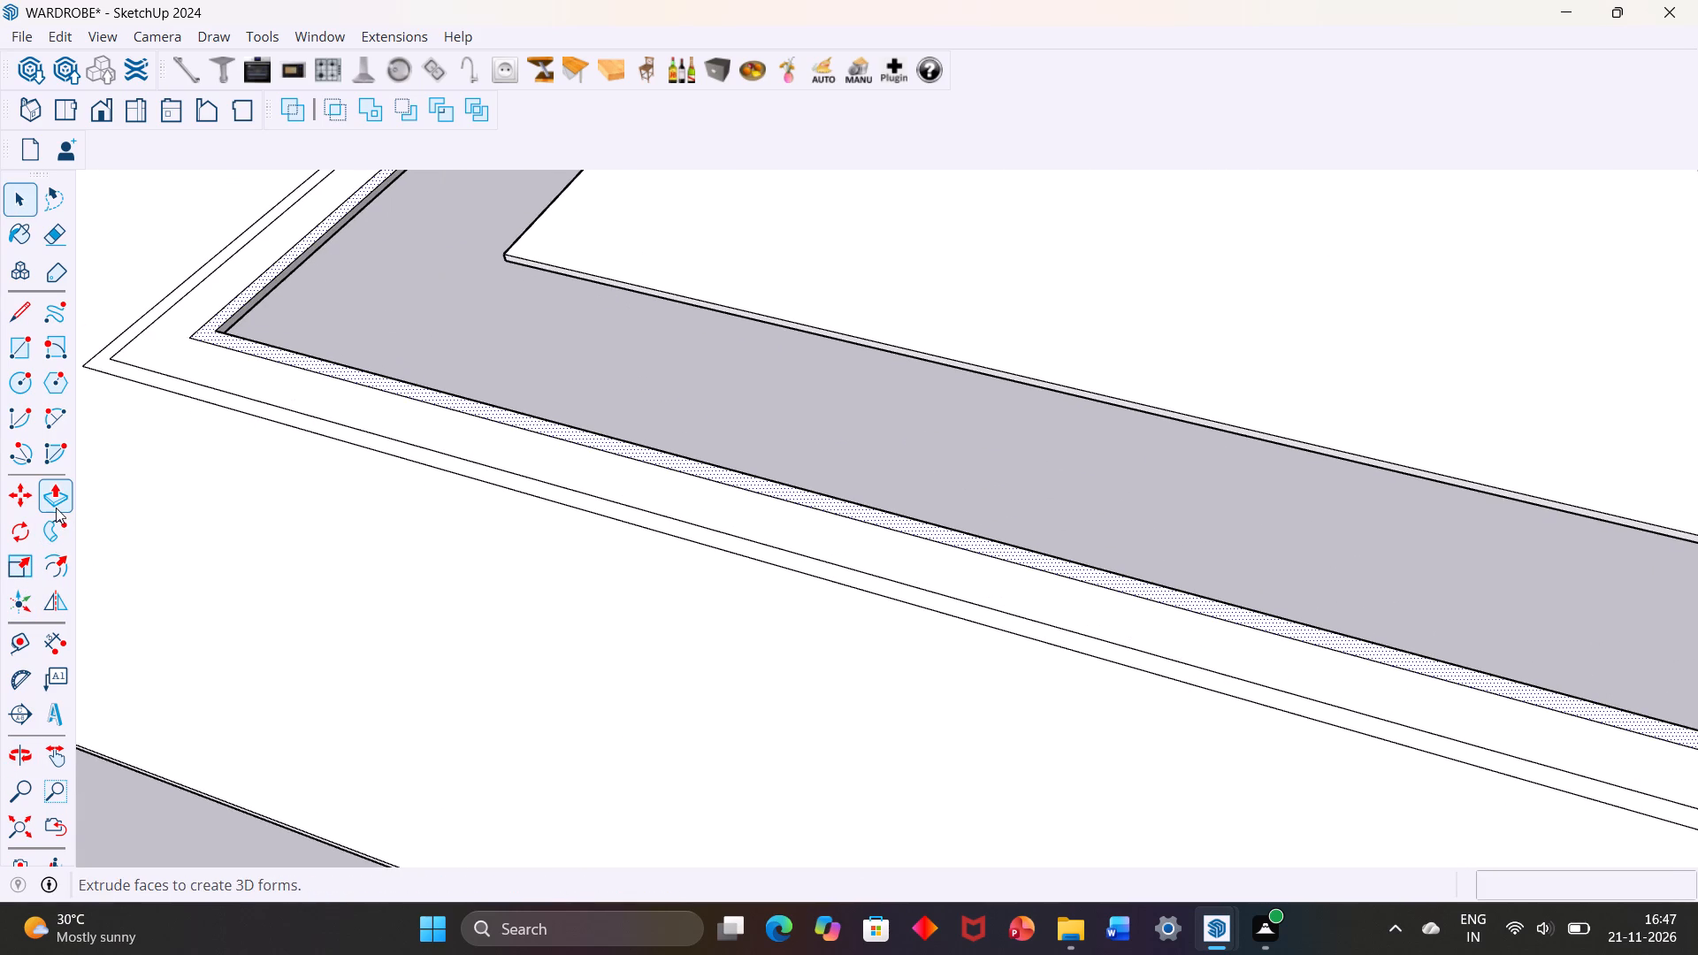
pyautogui.press('p')
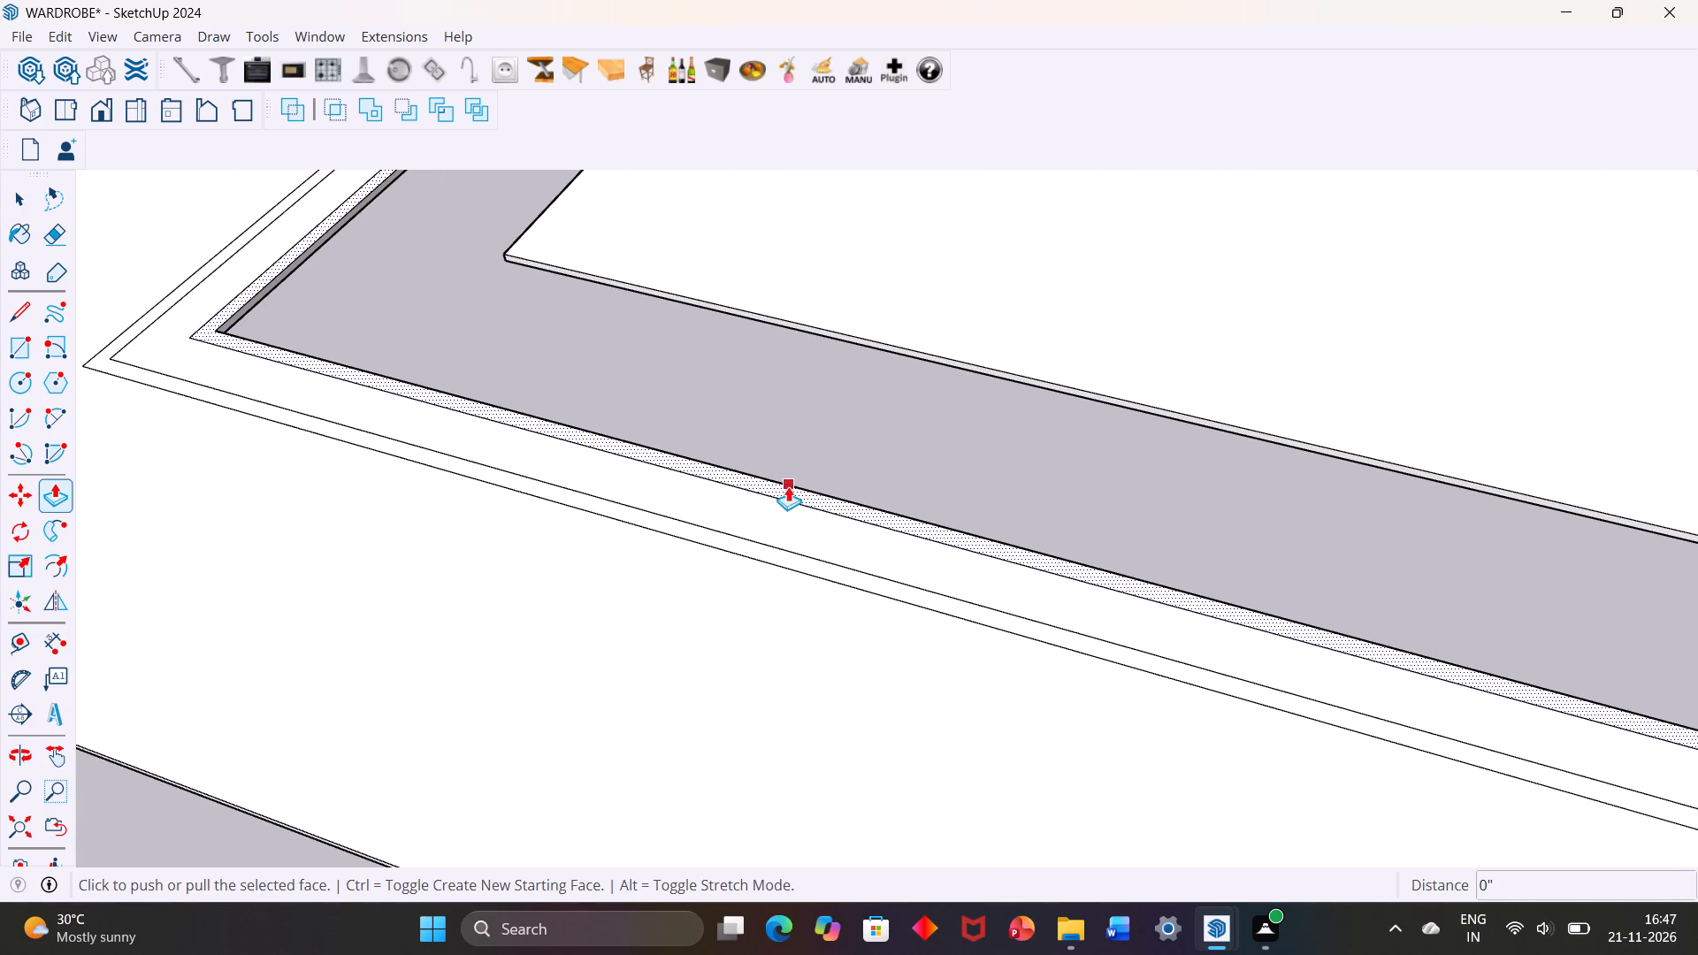
pyautogui.click(792, 486)
pyautogui.write('1.5')
pyautogui.press('Return')
pyautogui.scroll(-3, 770, 375)
pyautogui.scroll(4, 764, 501)
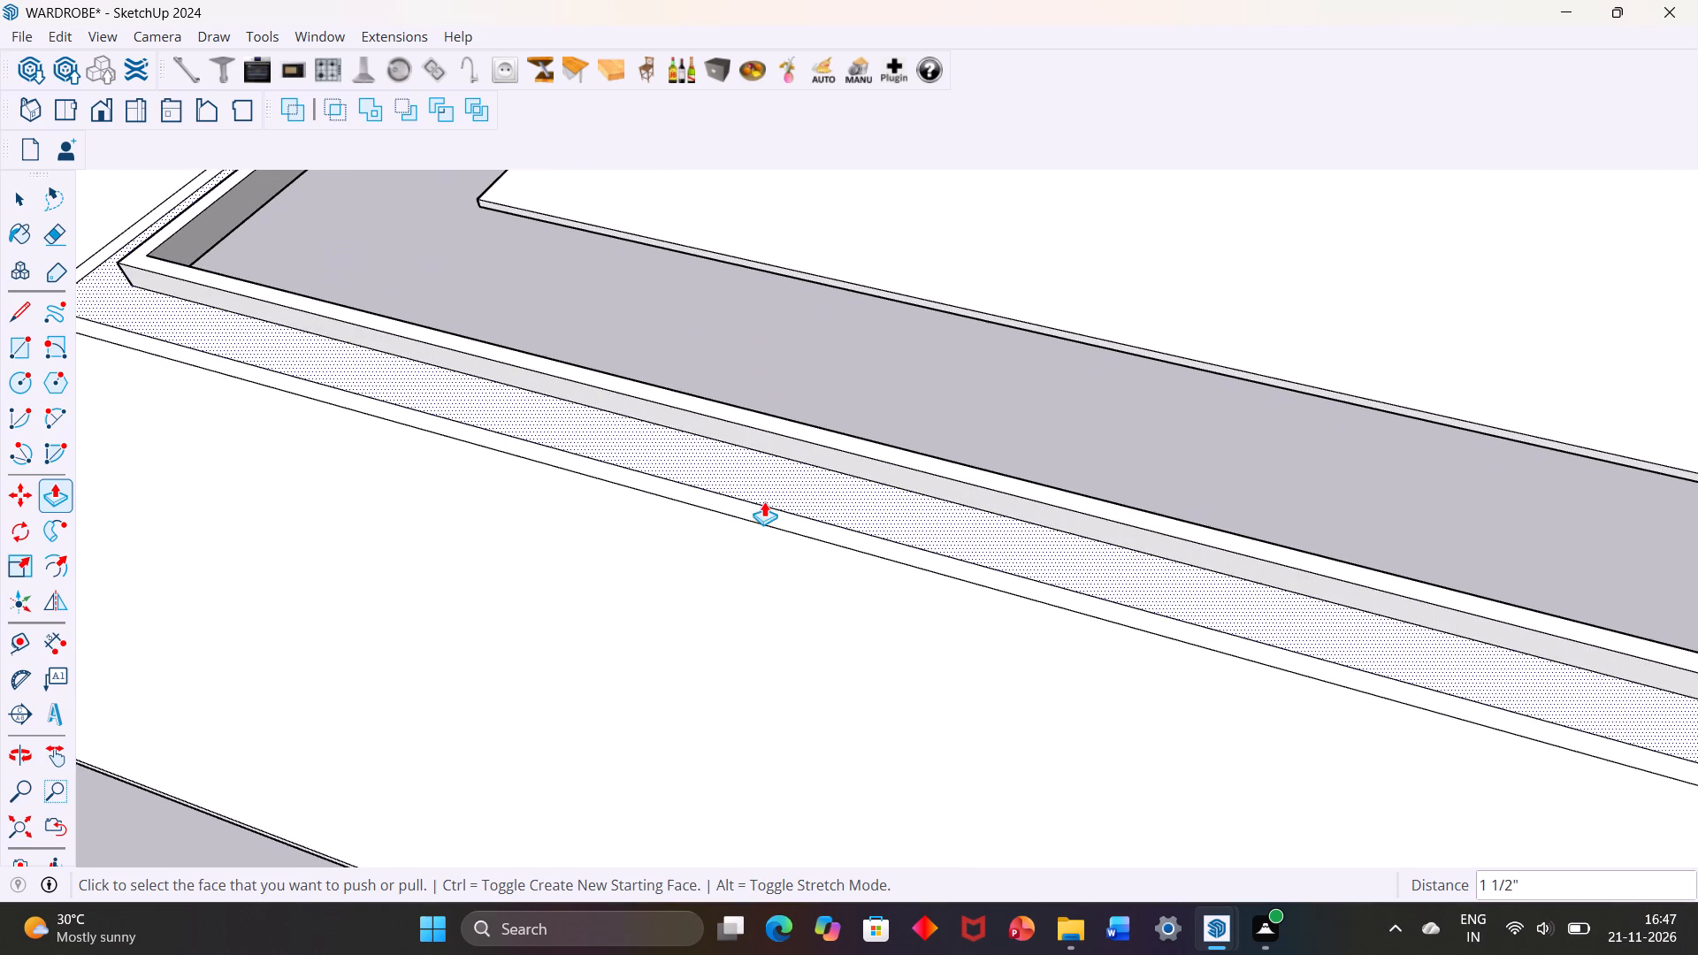
# Push/Pull the outer border strip between the 4" and 5" offset lines upward by 3".
pyautogui.click(766, 506)
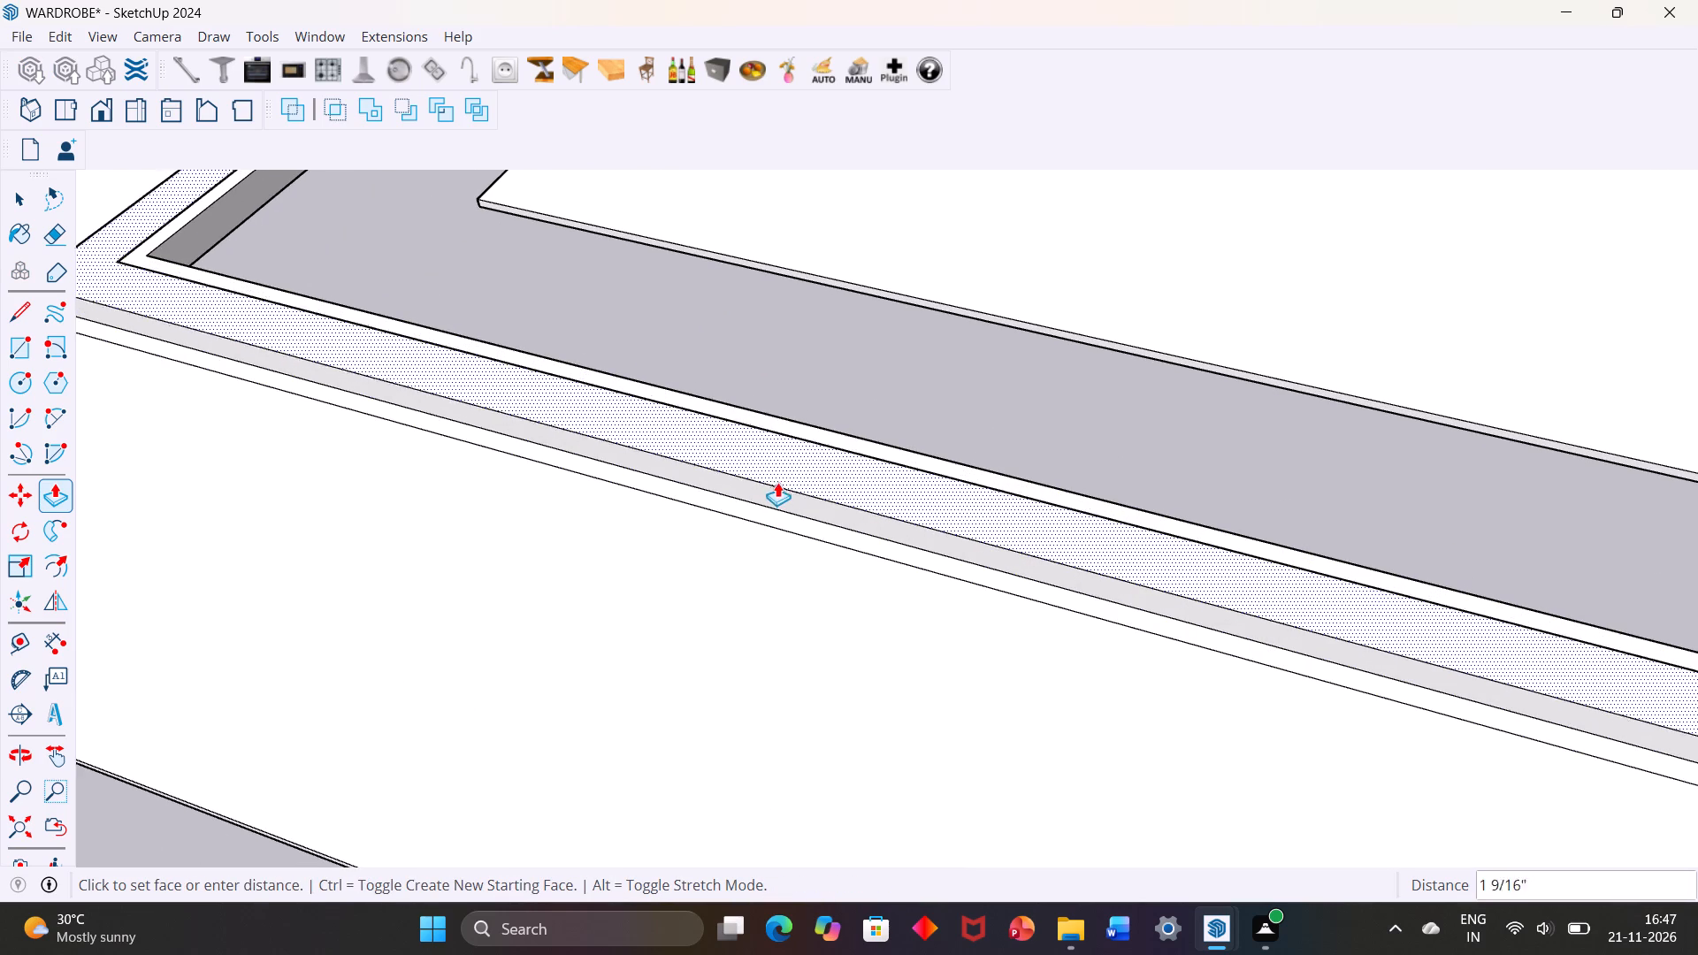
pyautogui.press('Escape')
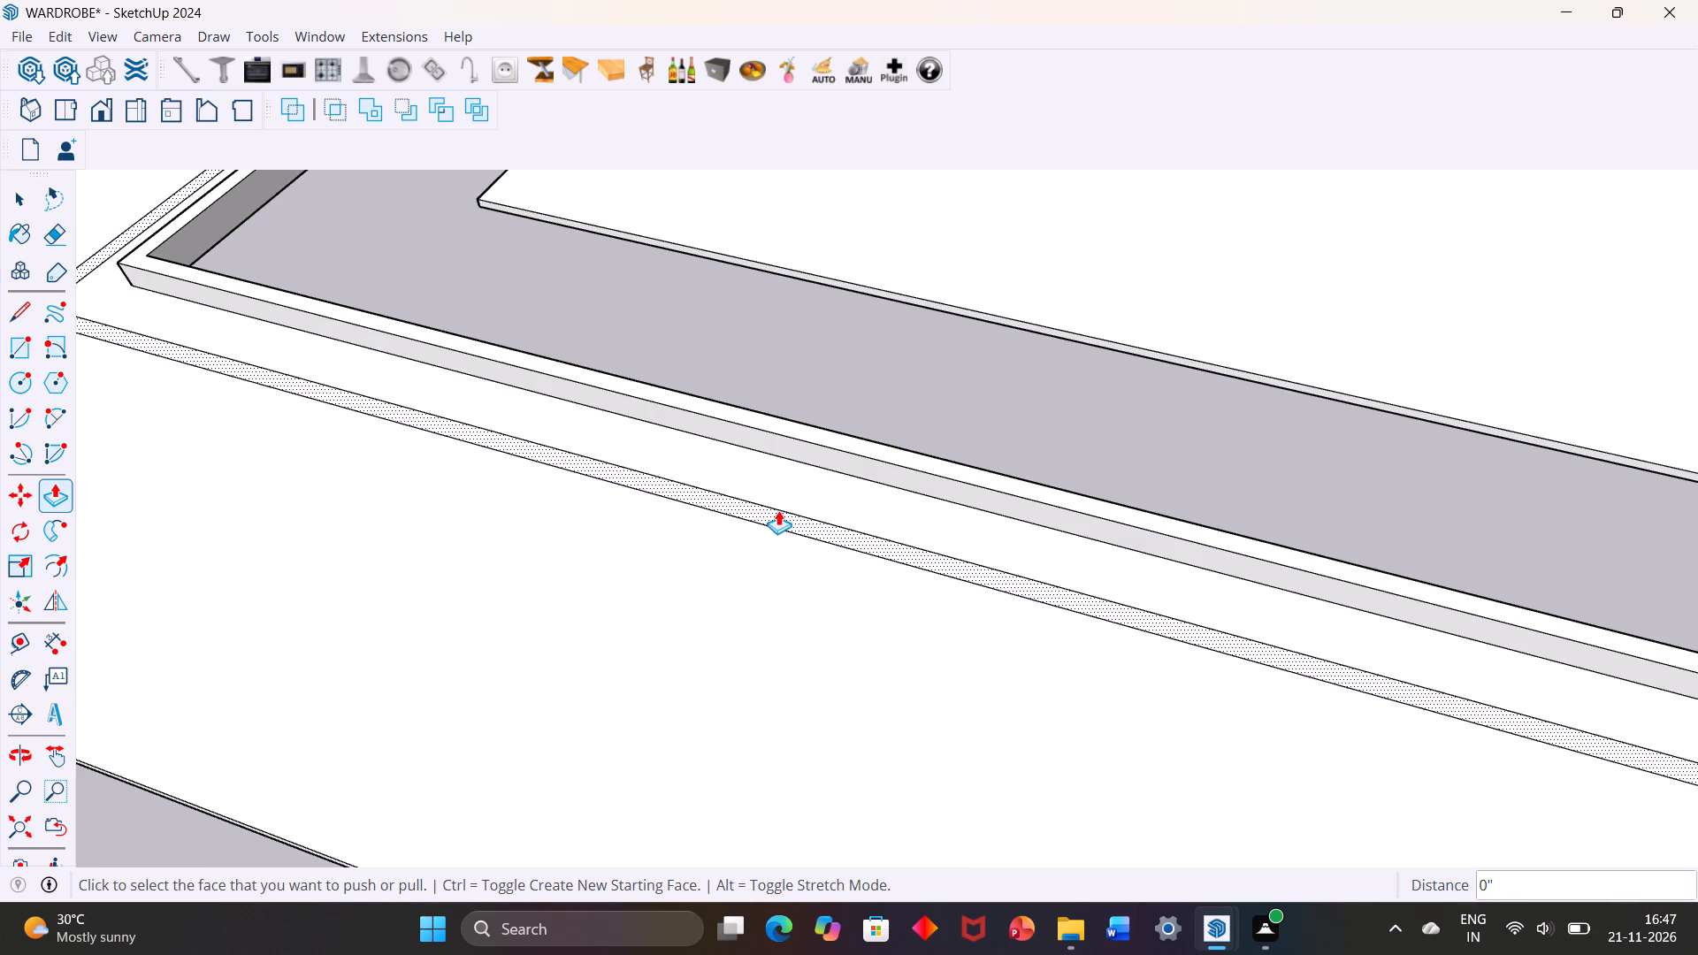
pyautogui.click(778, 510)
pyautogui.press('3')
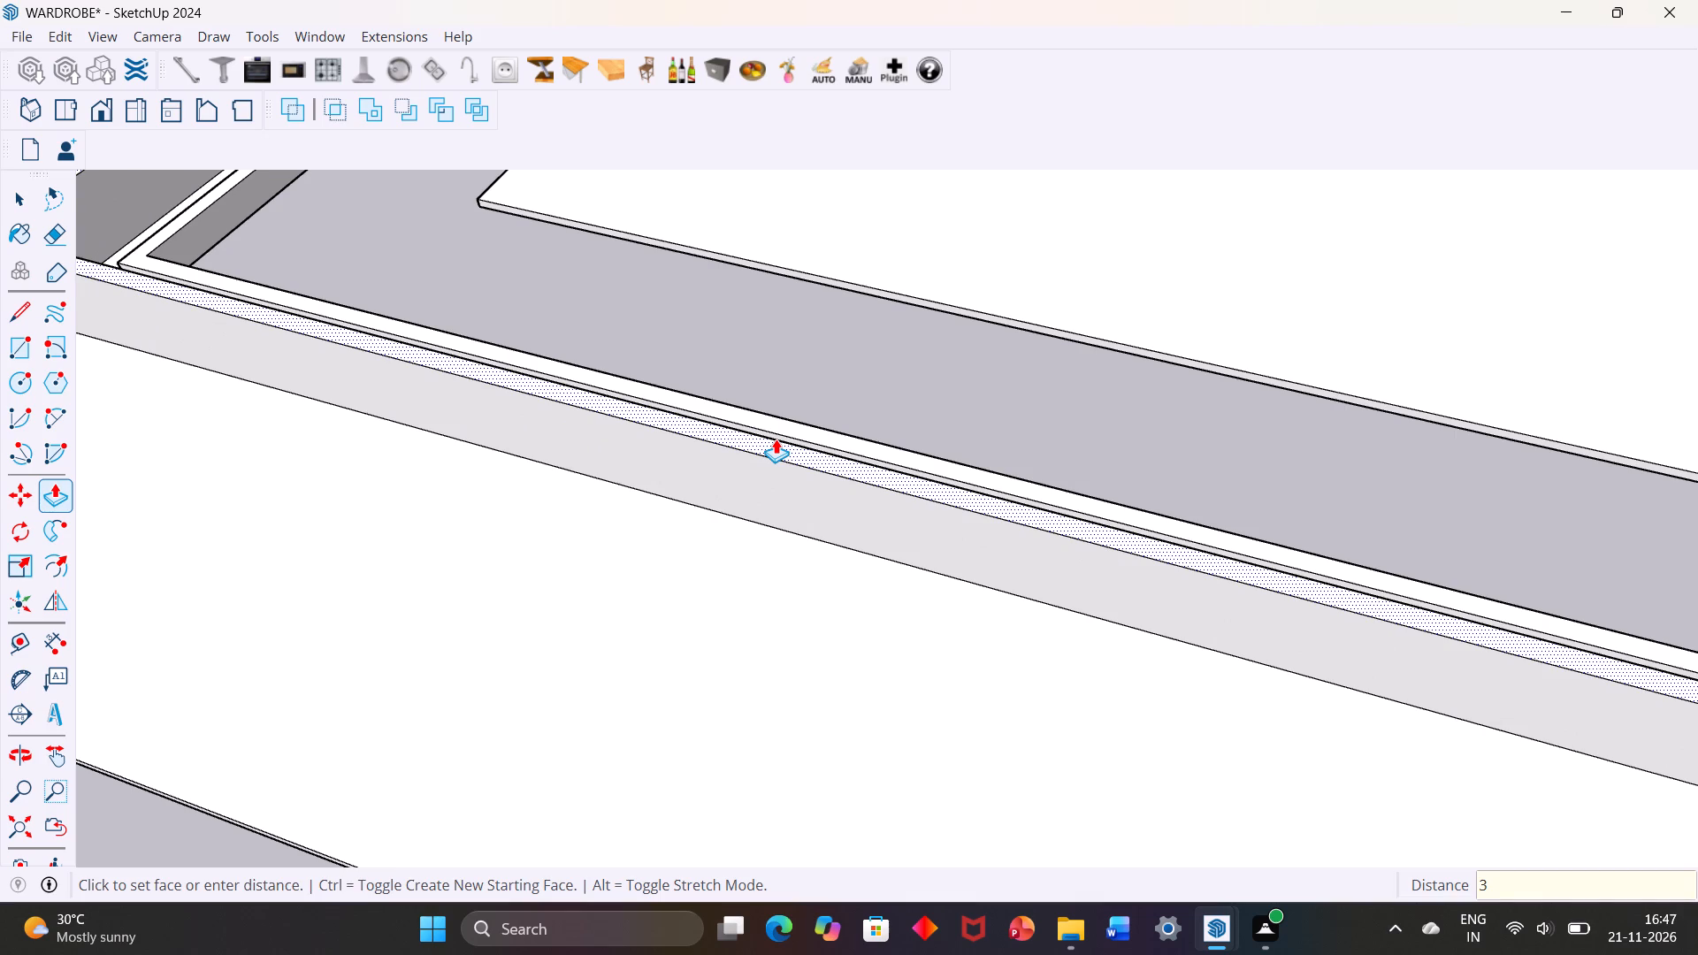
pyautogui.press('Return')
pyautogui.scroll(-1, 776, 455)
pyautogui.moveTo(909, 457); pyautogui.dragTo(602, 496, button='middle')
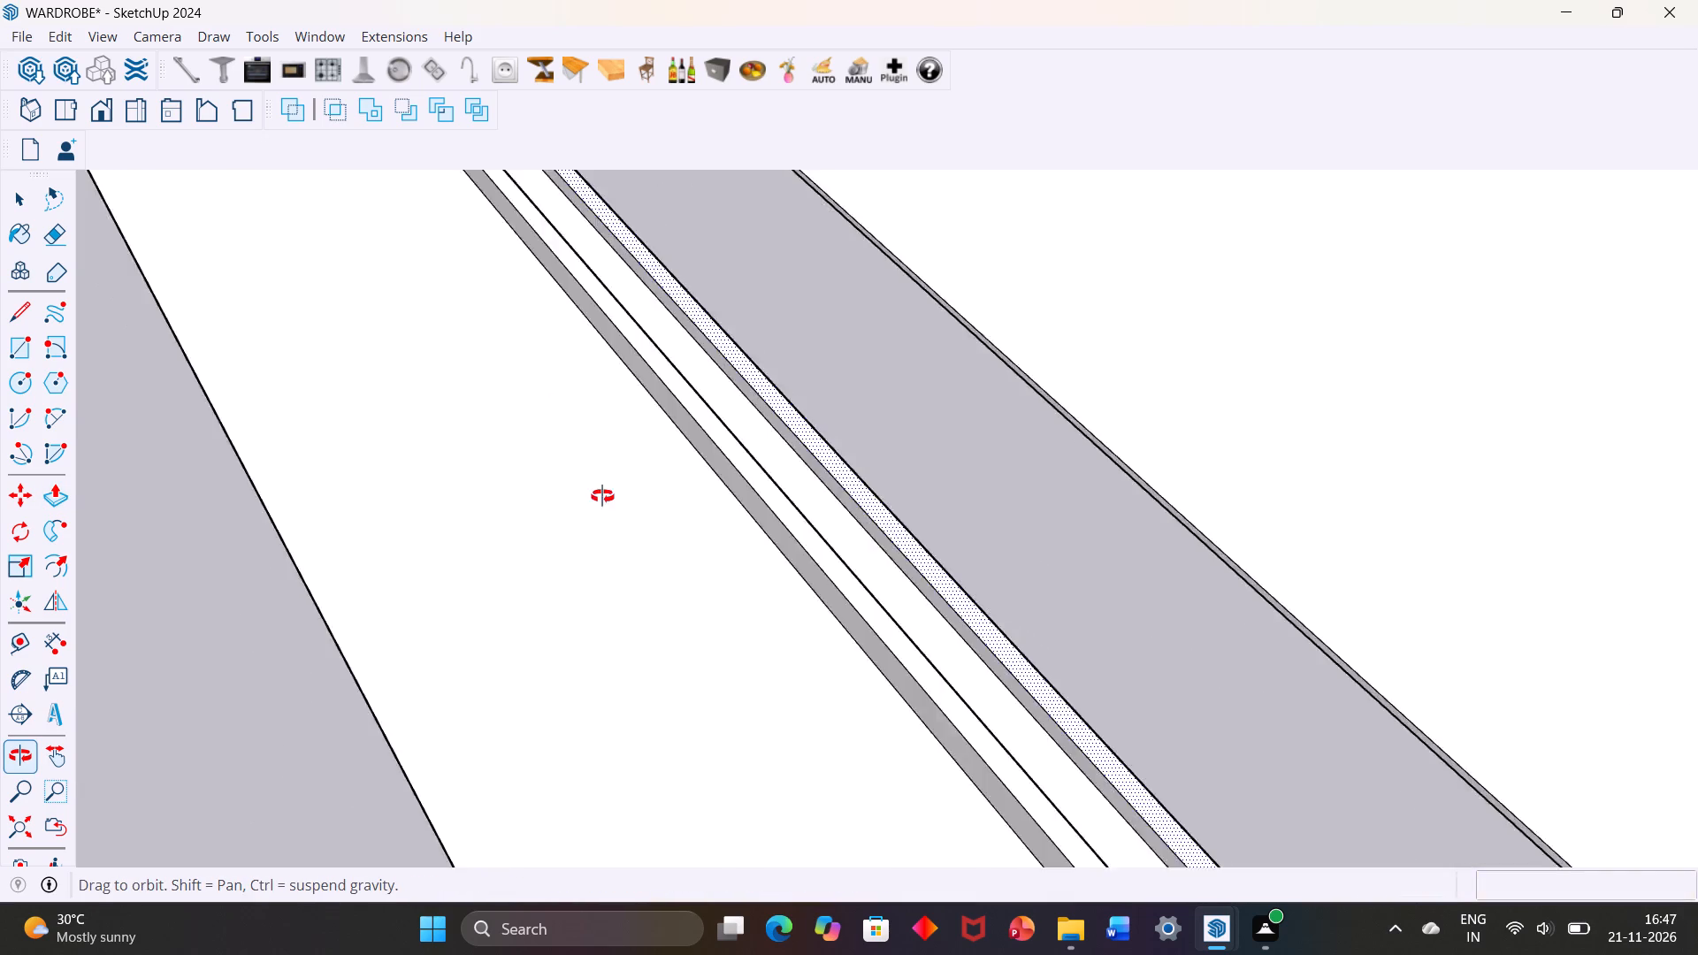
pyautogui.moveTo(602, 496); pyautogui.dragTo(251, 405, button='middle')
pyautogui.scroll(-9, 562, 395)
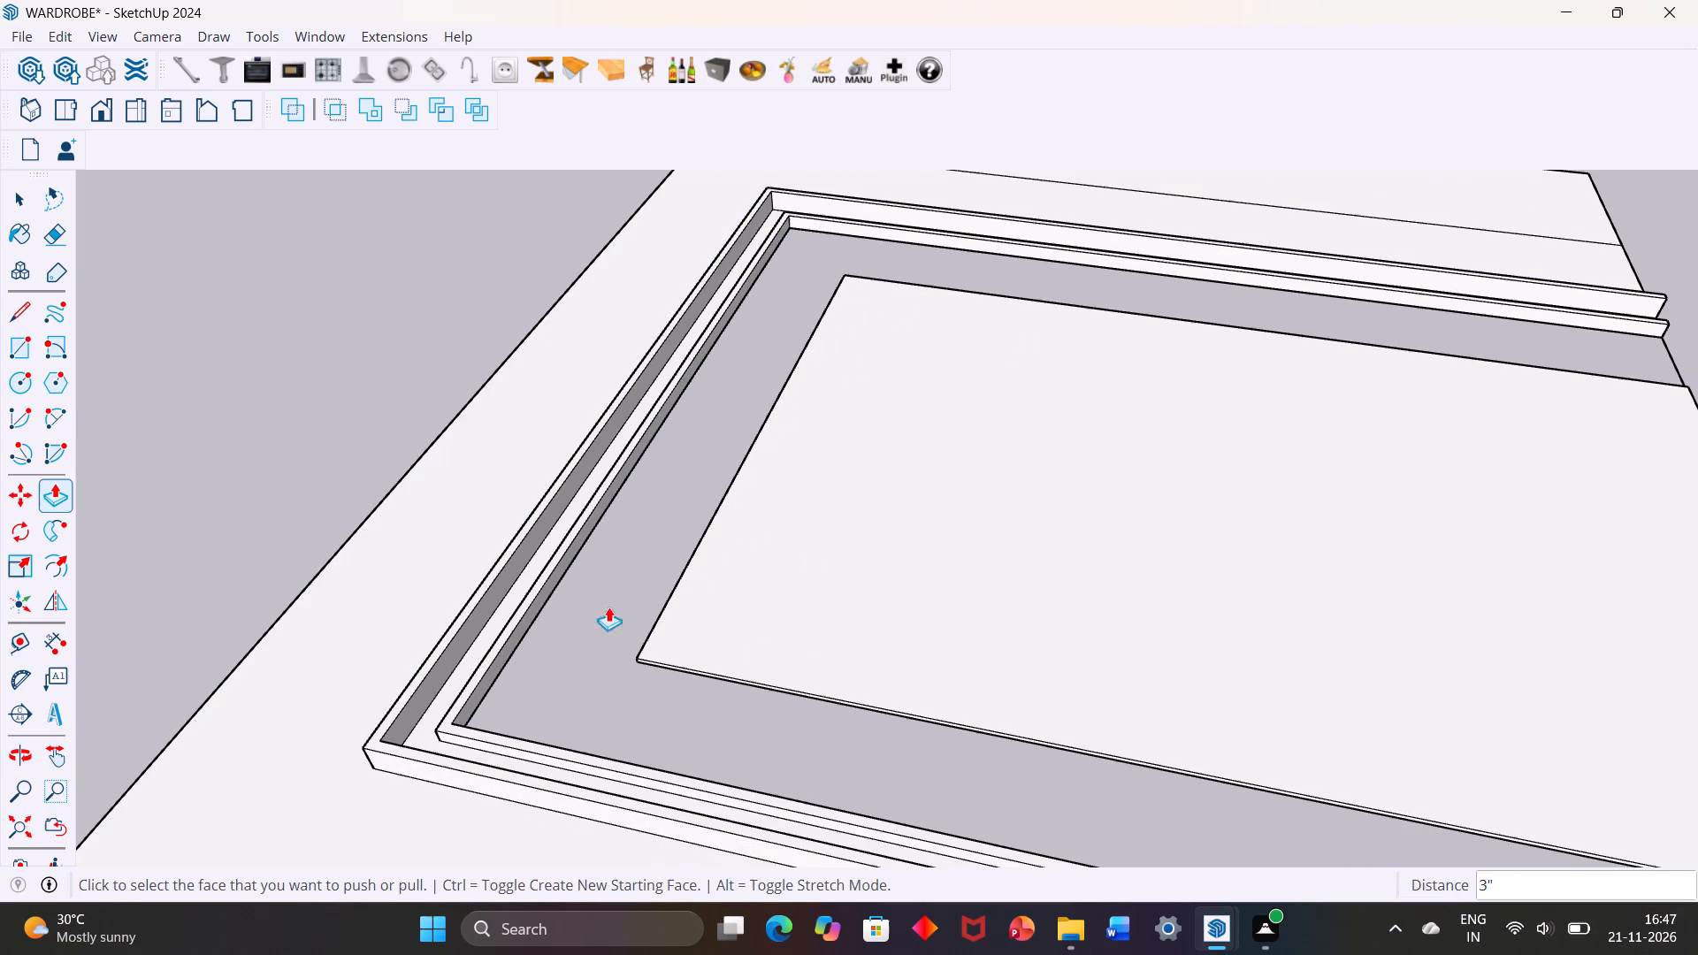
pyautogui.scroll(3, 478, 657)
pyautogui.scroll(-1, 608, 657)
pyautogui.moveTo(669, 663); pyautogui.dragTo(682, 661, button='middle')
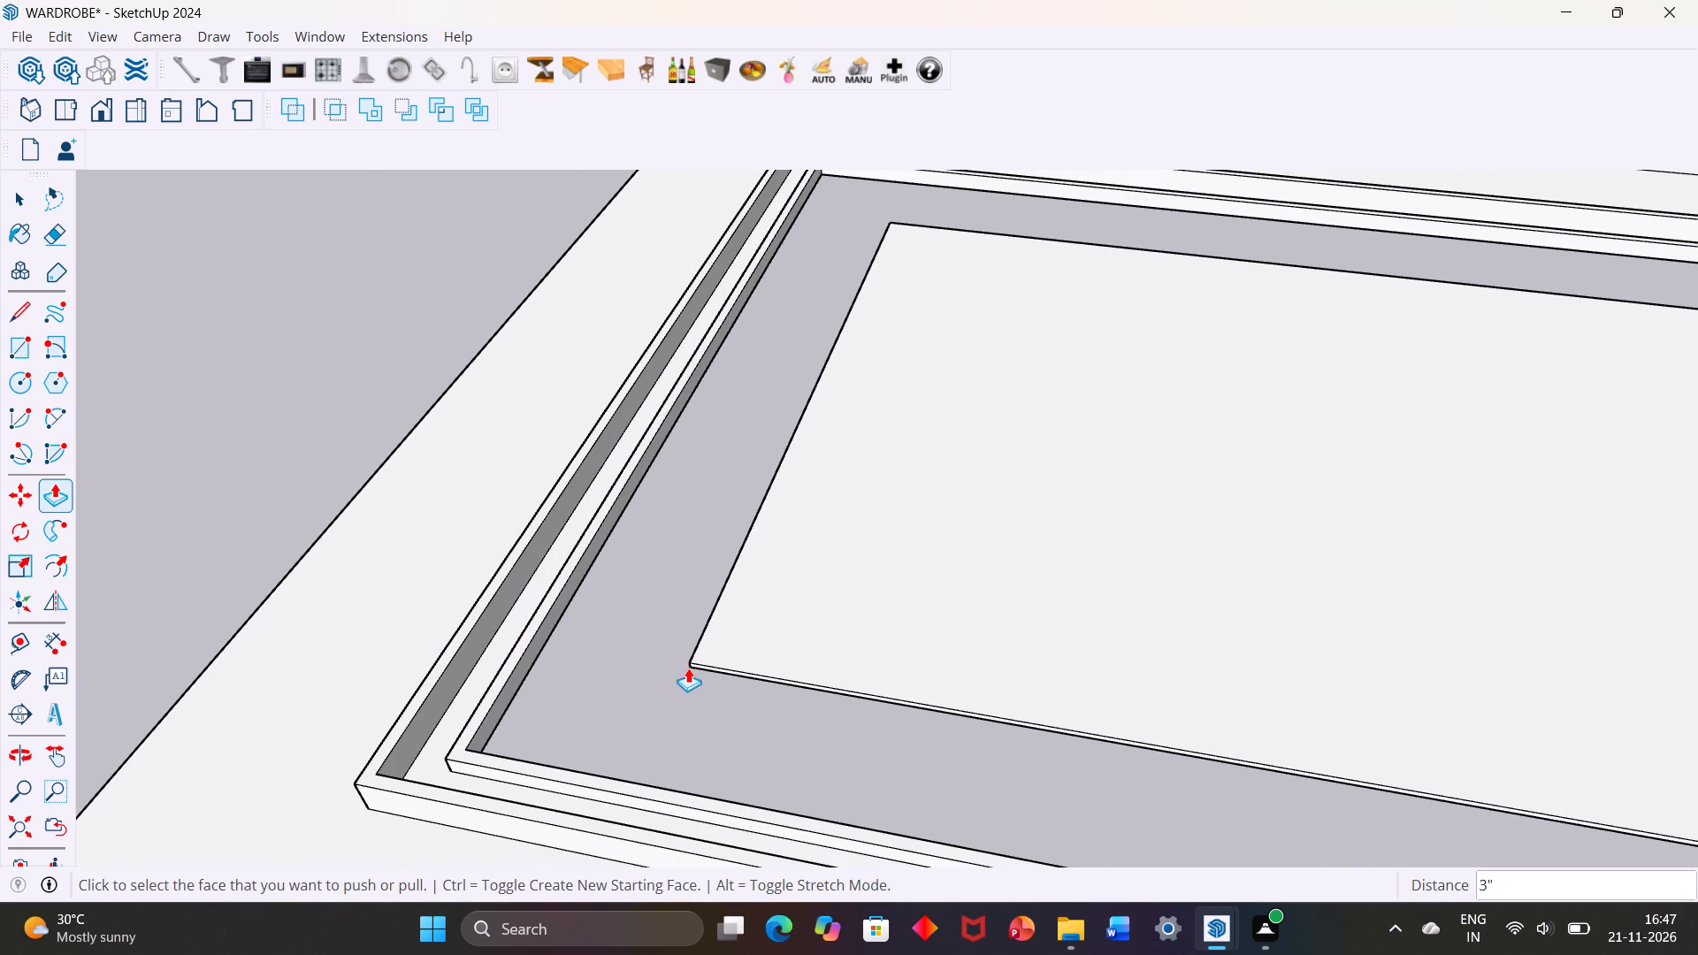
pyautogui.press('space')
# Offset the central panel's three top edges facing the U-shaped cut-out inward by 1".
pyautogui.moveTo(687, 646); pyautogui.dragTo(838, 641, button='middle')
pyautogui.scroll(-1, 691, 646)
pyautogui.moveTo(729, 600); pyautogui.dragTo(1073, 592, button='middle')
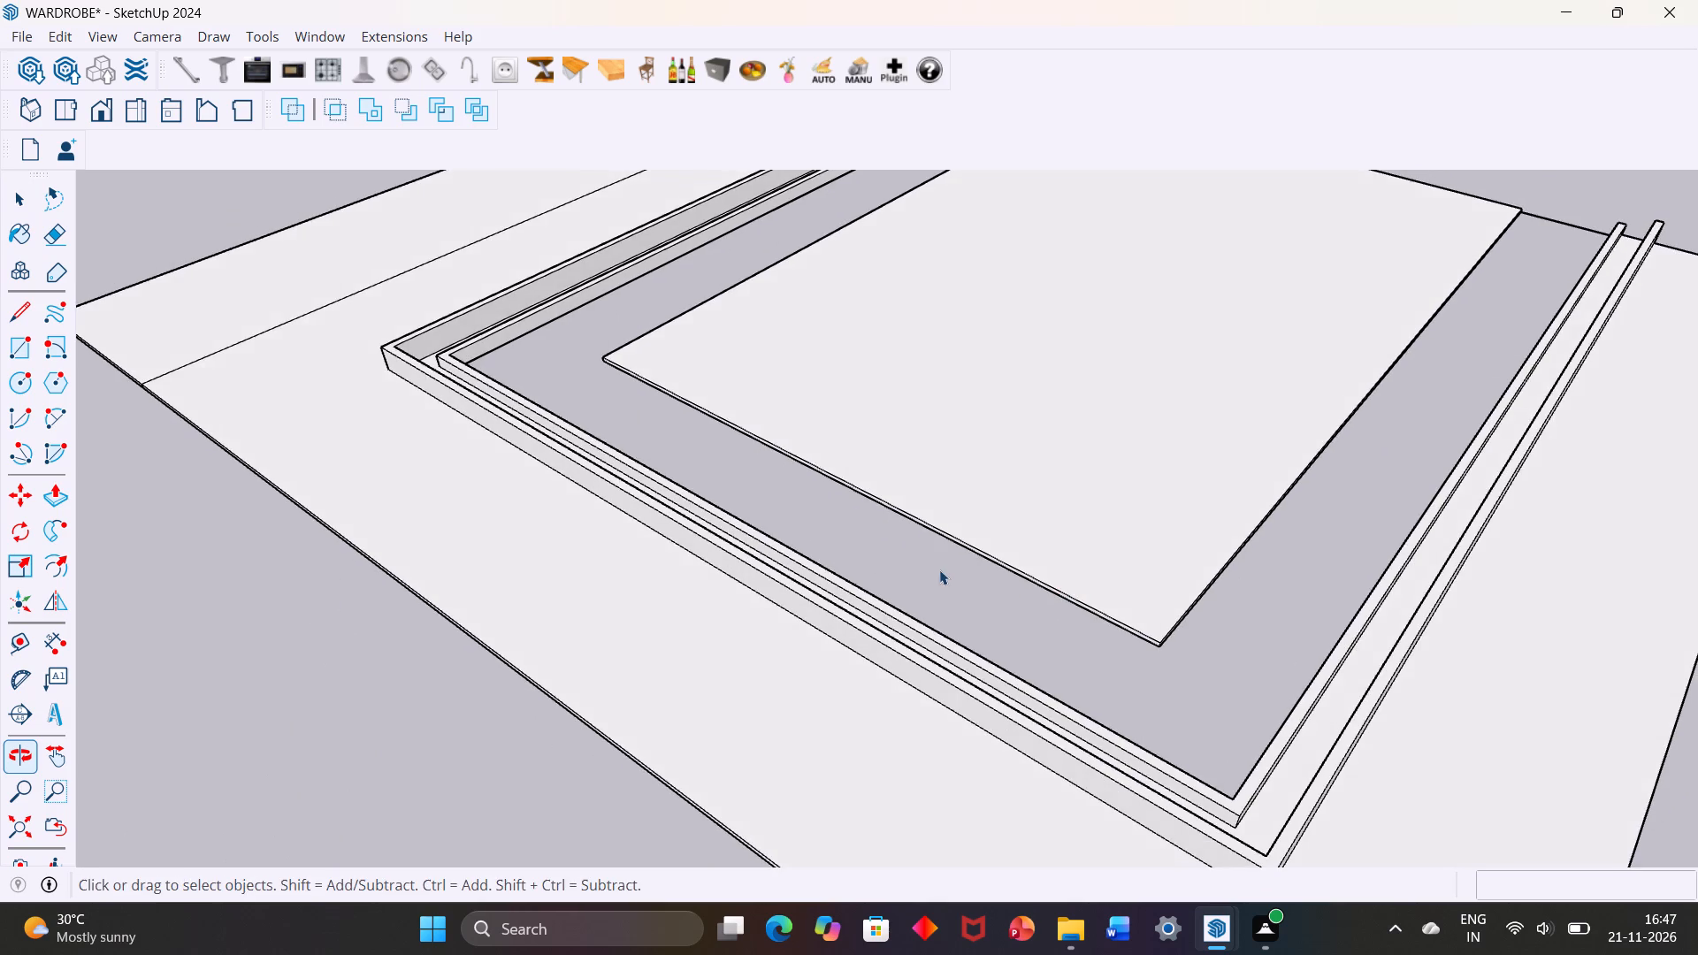
pyautogui.moveTo(951, 572); pyautogui.dragTo(1214, 596, button='middle')
pyautogui.moveTo(645, 502); pyautogui.dragTo(652, 583, button='middle')
pyautogui.scroll(1, 648, 569)
pyautogui.scroll(2, 668, 455)
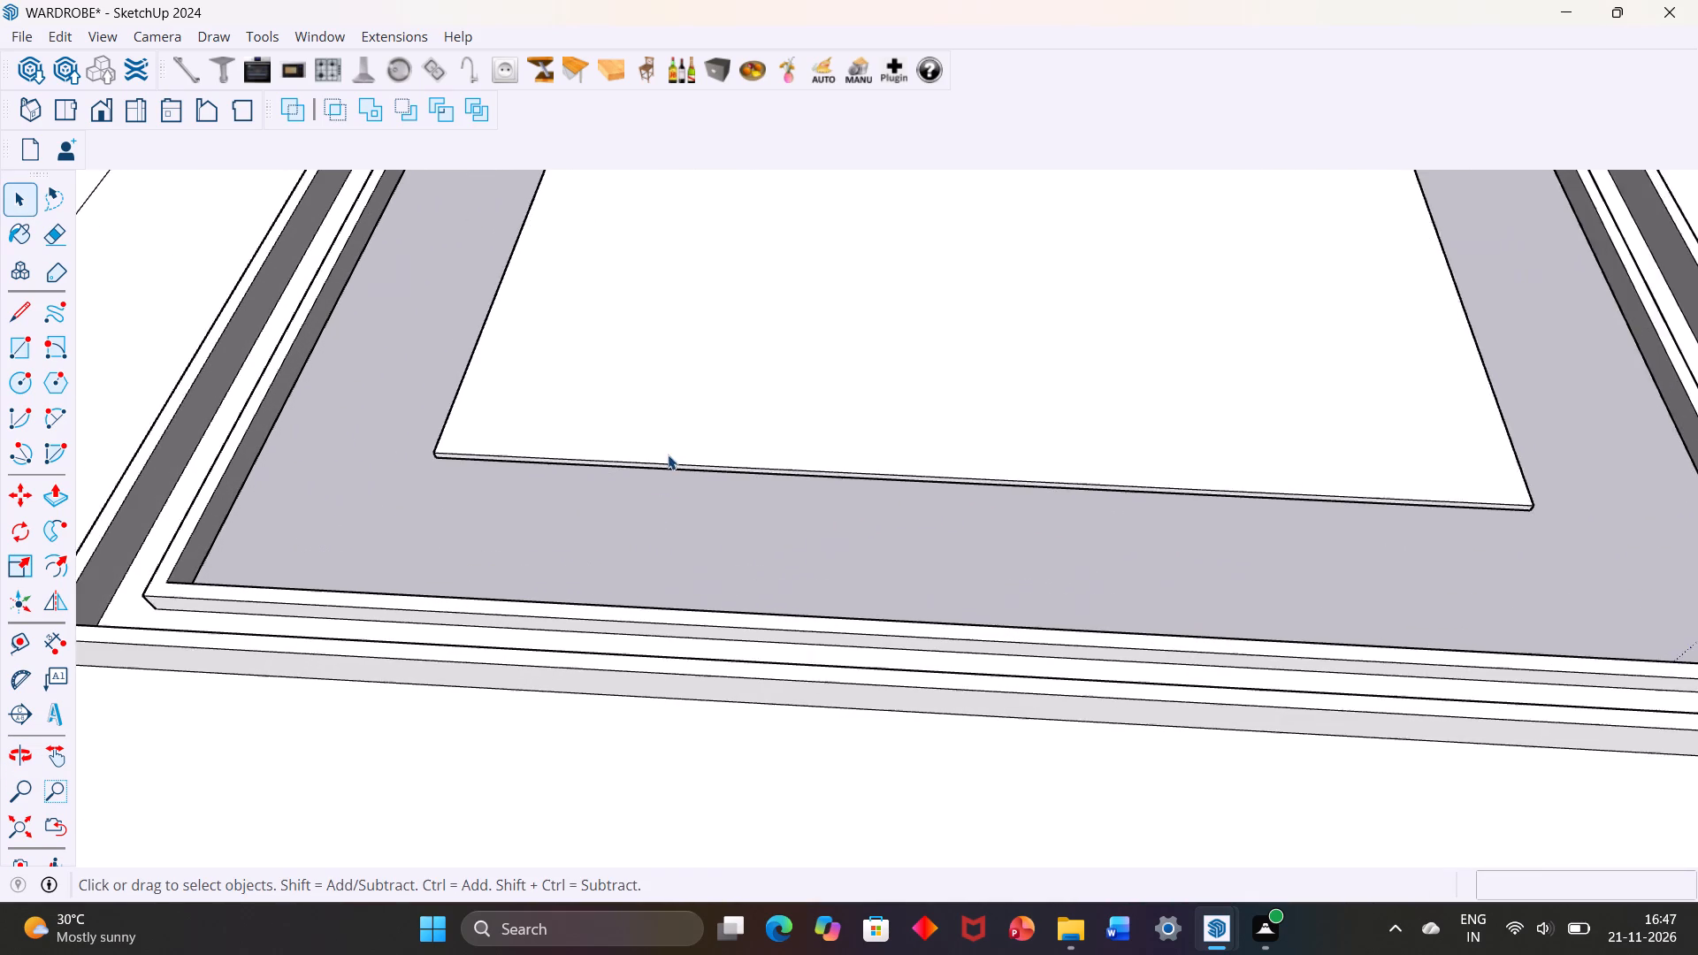
pyautogui.scroll(5, 668, 455)
pyautogui.click(669, 466)
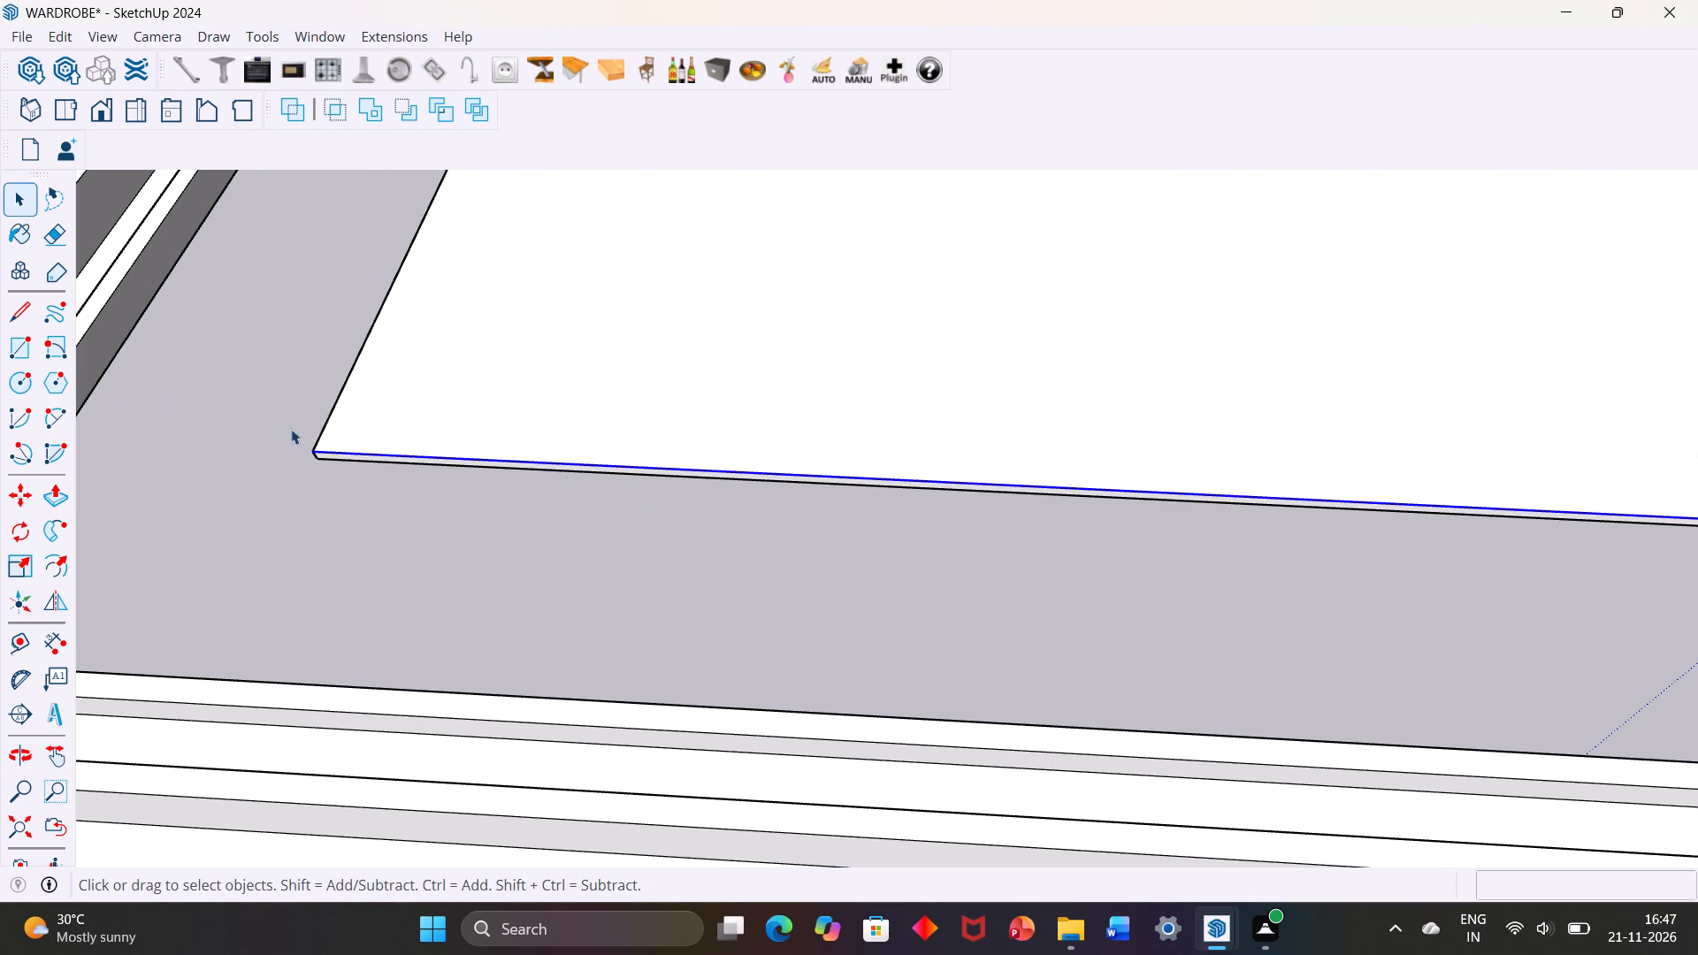
pyautogui.keyDown('ctrl'); pyautogui.moveTo(327, 399); pyautogui.dragTo(547, 403, button='middle'); pyautogui.keyUp('ctrl')
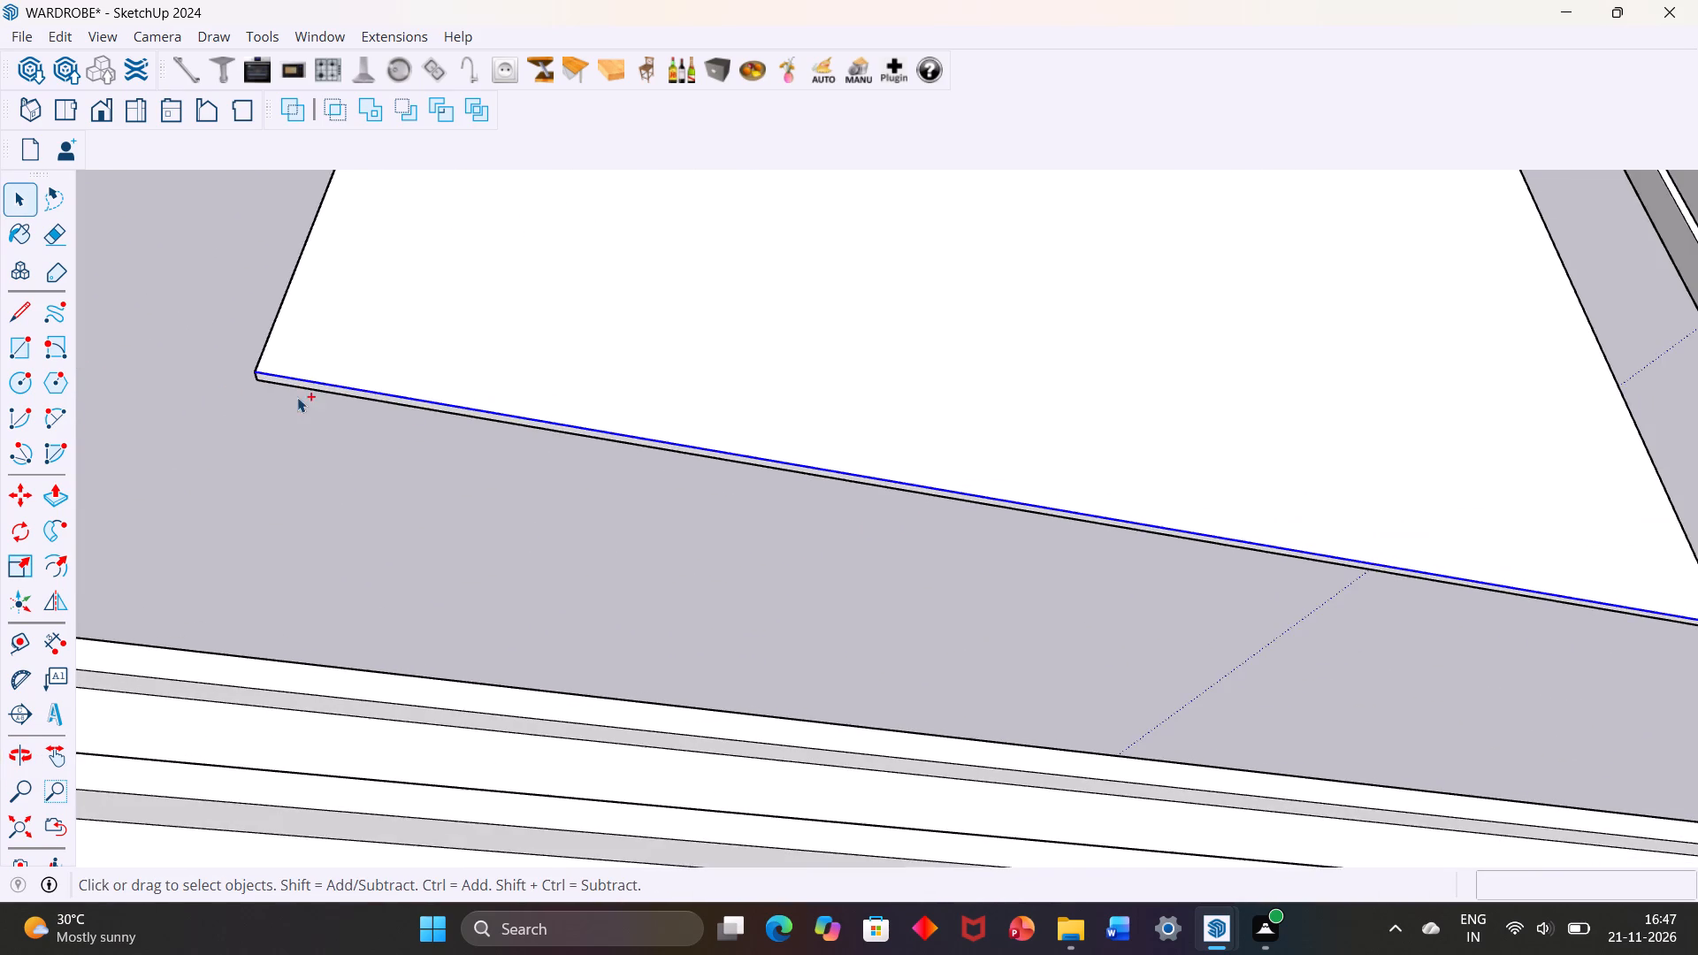
pyautogui.keyDown('ctrl'); pyautogui.scroll(-12, 292, 394); pyautogui.keyUp('ctrl')
pyautogui.keyDown('ctrl'); pyautogui.scroll(8, 314, 338); pyautogui.keyUp('ctrl')
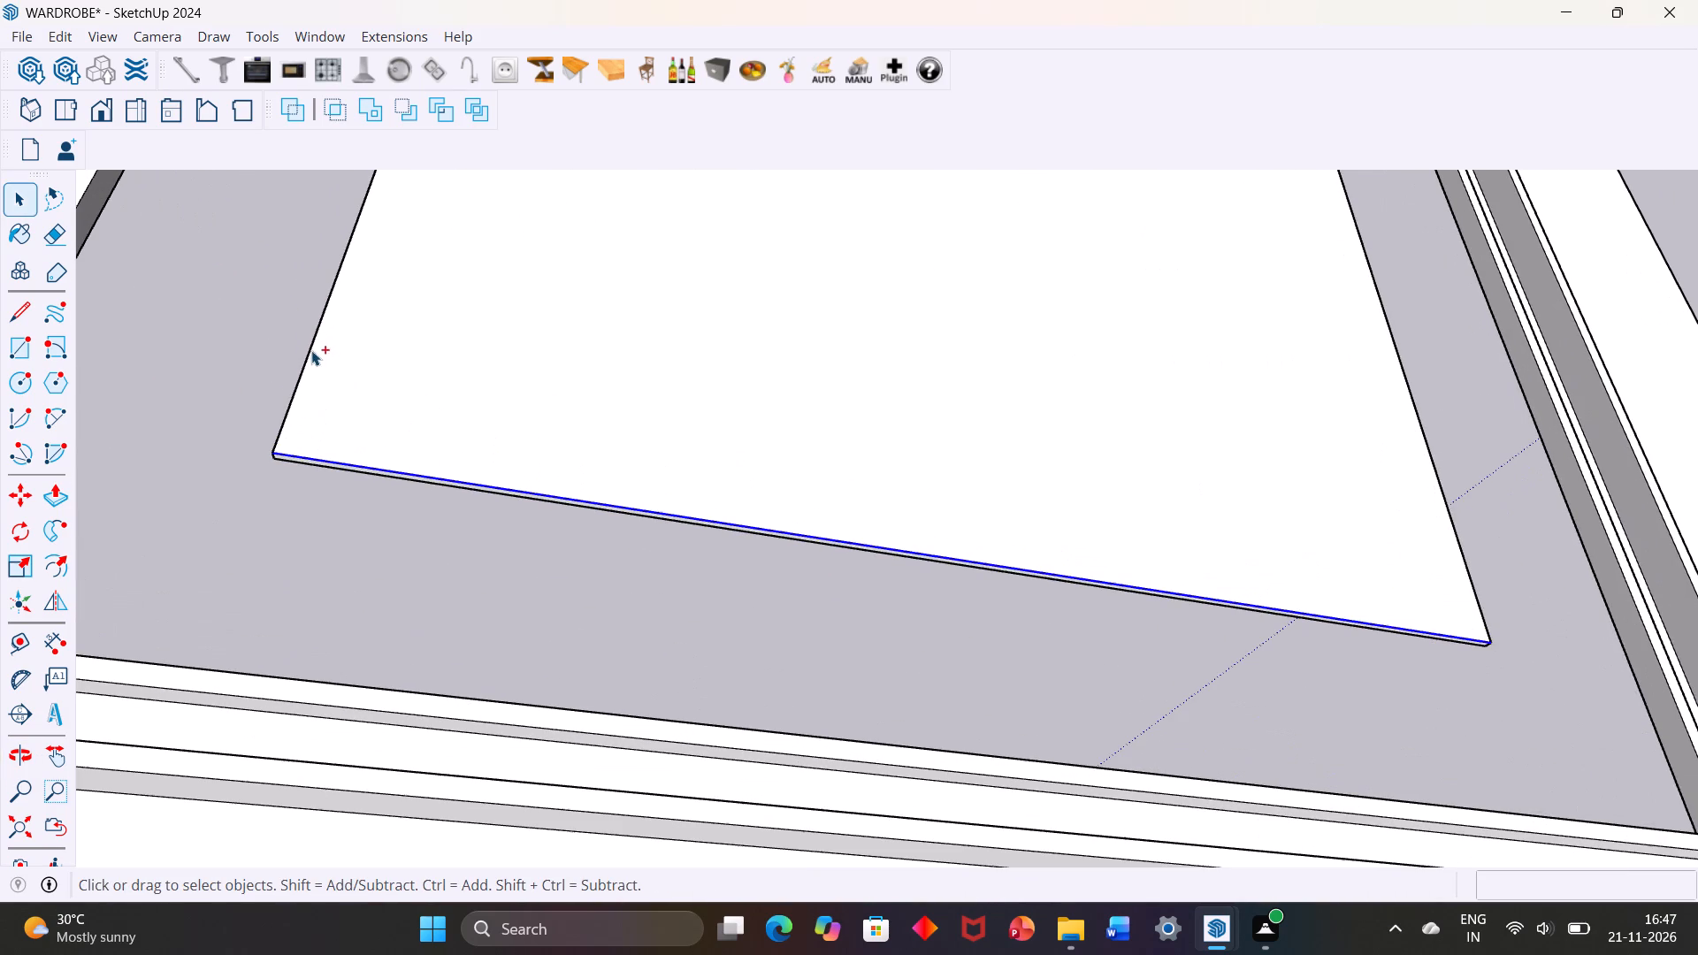
pyautogui.keyDown('ctrl'); pyautogui.click(310, 357); pyautogui.keyUp('ctrl')
pyautogui.keyDown('ctrl'); pyautogui.scroll(1, 388, 360); pyautogui.keyUp('ctrl')
pyautogui.keyDown('ctrl'); pyautogui.scroll(-10, 386, 360); pyautogui.keyUp('ctrl')
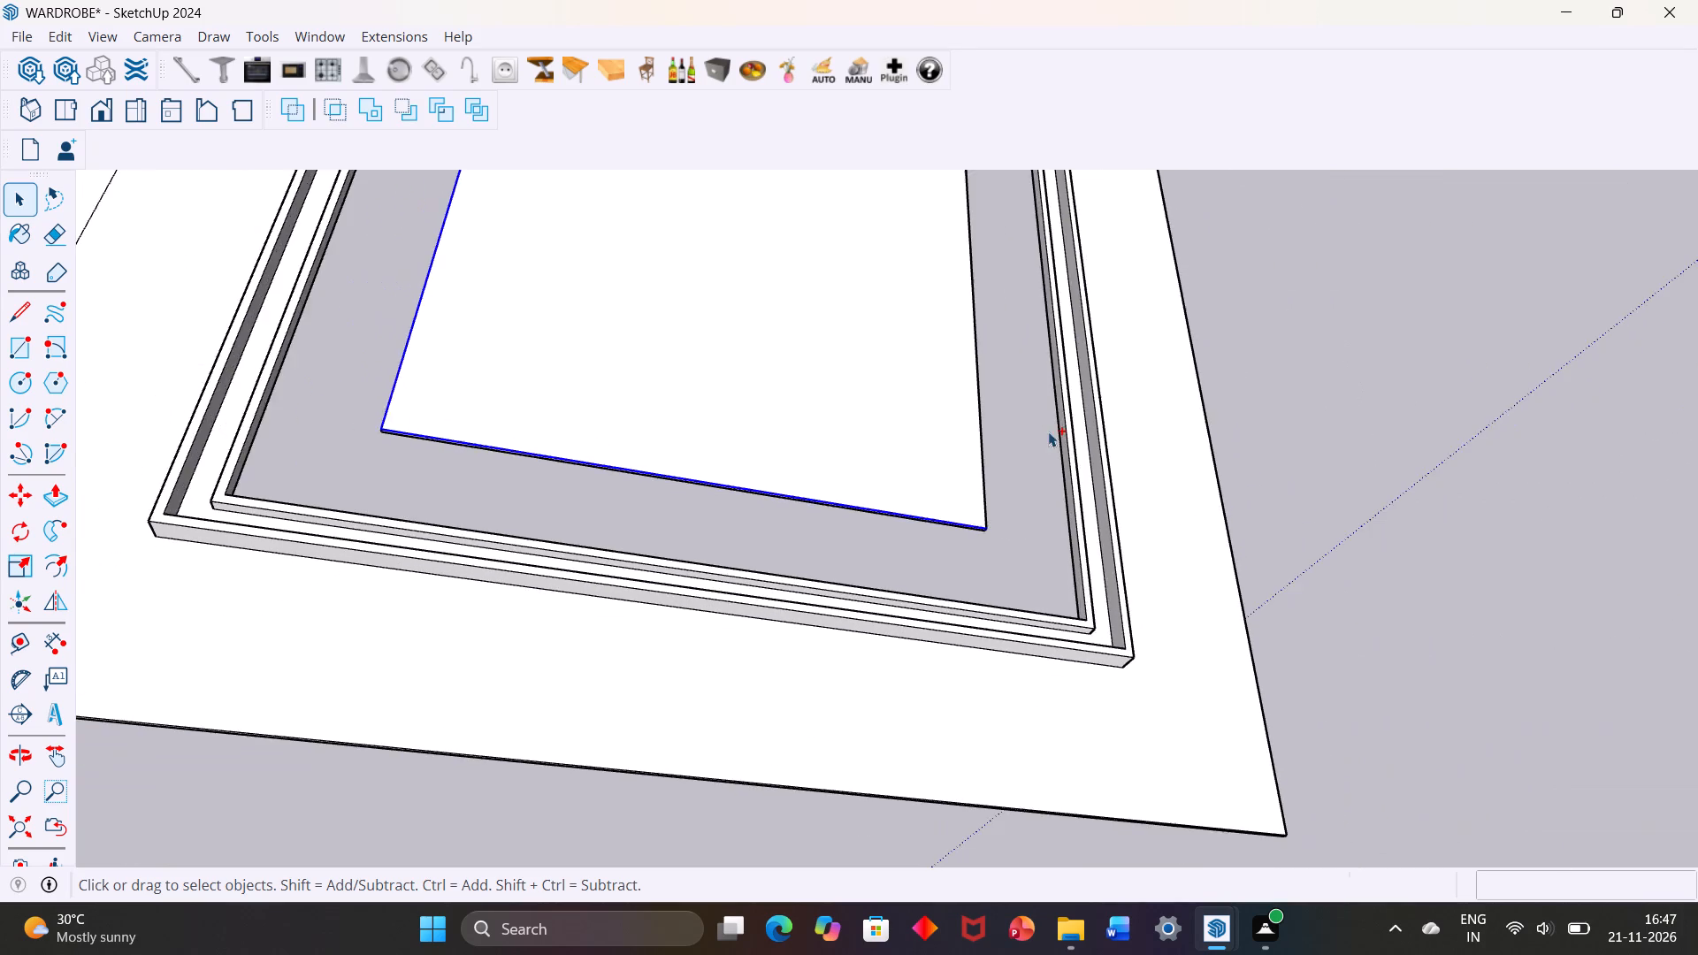
pyautogui.keyDown('ctrl'); pyautogui.scroll(4, 994, 439); pyautogui.keyUp('ctrl')
pyautogui.keyDown('ctrl'); pyautogui.moveTo(989, 439); pyautogui.dragTo(967, 373, button='middle'); pyautogui.keyUp('ctrl')
pyautogui.keyDown('ctrl'); pyautogui.scroll(1, 965, 419); pyautogui.keyUp('ctrl')
pyautogui.keyDown('ctrl'); pyautogui.moveTo(965, 419); pyautogui.dragTo(915, 317, button='middle'); pyautogui.keyUp('ctrl')
pyautogui.keyDown('ctrl'); pyautogui.scroll(2, 967, 428); pyautogui.keyUp('ctrl')
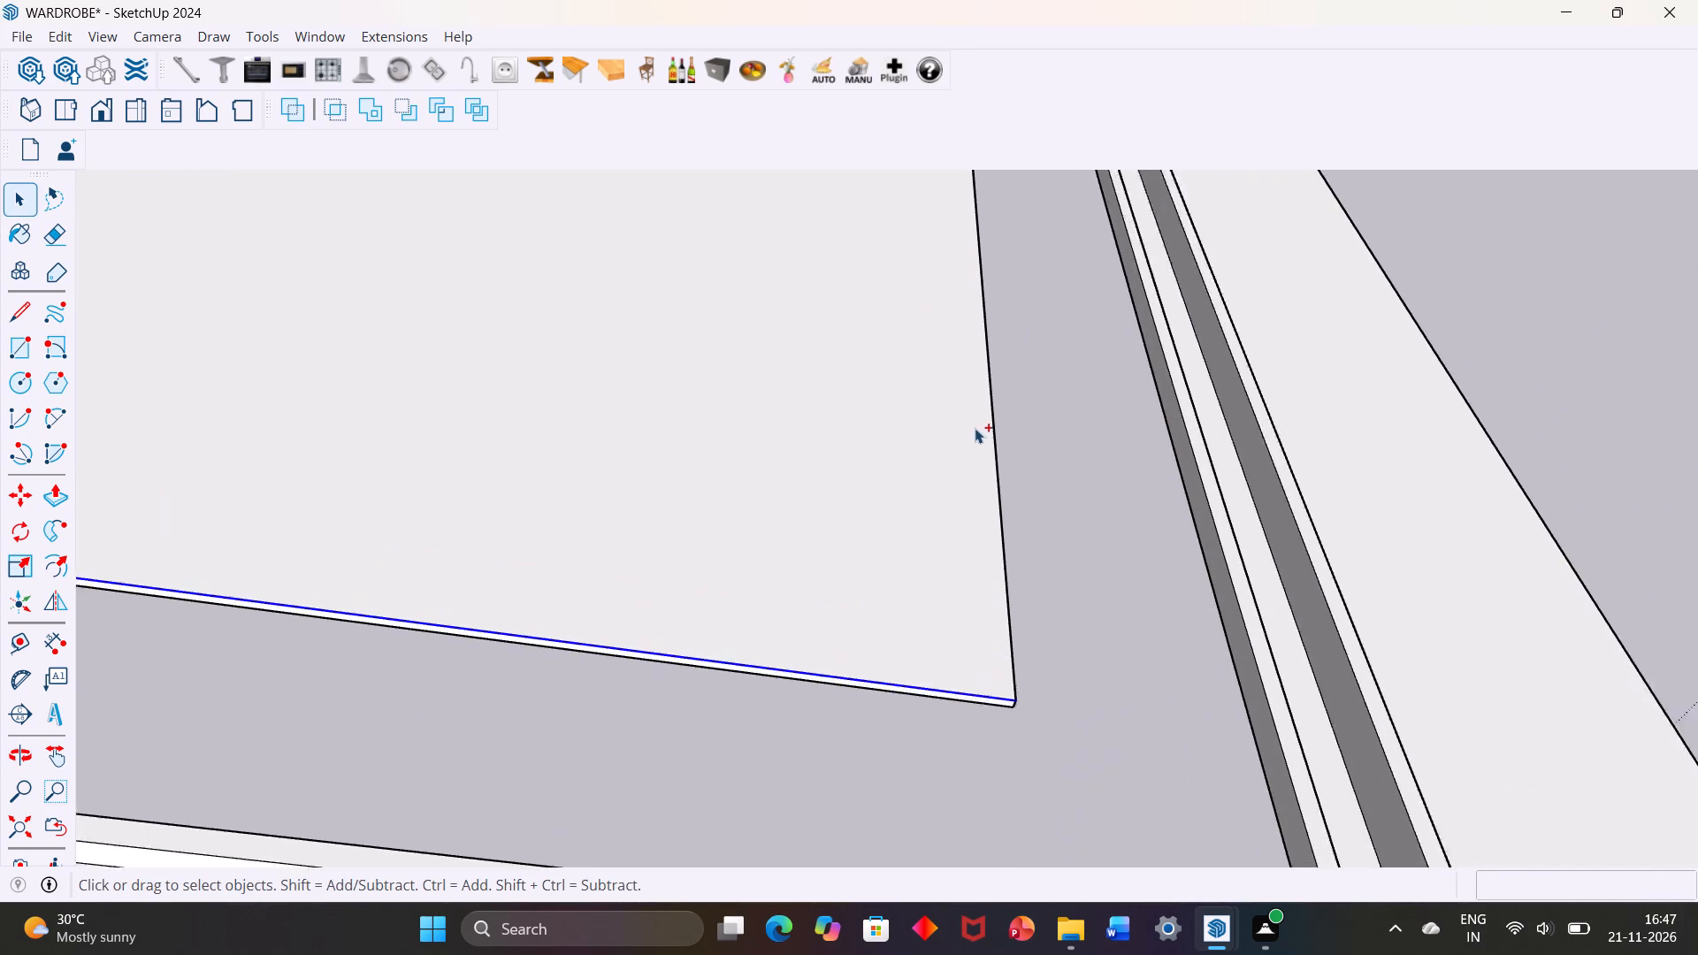
pyautogui.keyDown('ctrl'); pyautogui.scroll(6, 975, 428); pyautogui.keyUp('ctrl')
pyautogui.keyDown('ctrl'); pyautogui.click(987, 455); pyautogui.keyUp('ctrl')
pyautogui.keyDown('ctrl'); pyautogui.scroll(-6, 996, 410); pyautogui.keyUp('ctrl')
pyautogui.keyDown('ctrl'); pyautogui.scroll(1, 999, 407); pyautogui.keyUp('ctrl')
pyautogui.keyDown('ctrl'); pyautogui.scroll(-16, 992, 417); pyautogui.keyUp('ctrl')
pyautogui.keyDown('ctrl'); pyautogui.moveTo(988, 423); pyautogui.dragTo(978, 433, button='middle'); pyautogui.keyUp('ctrl')
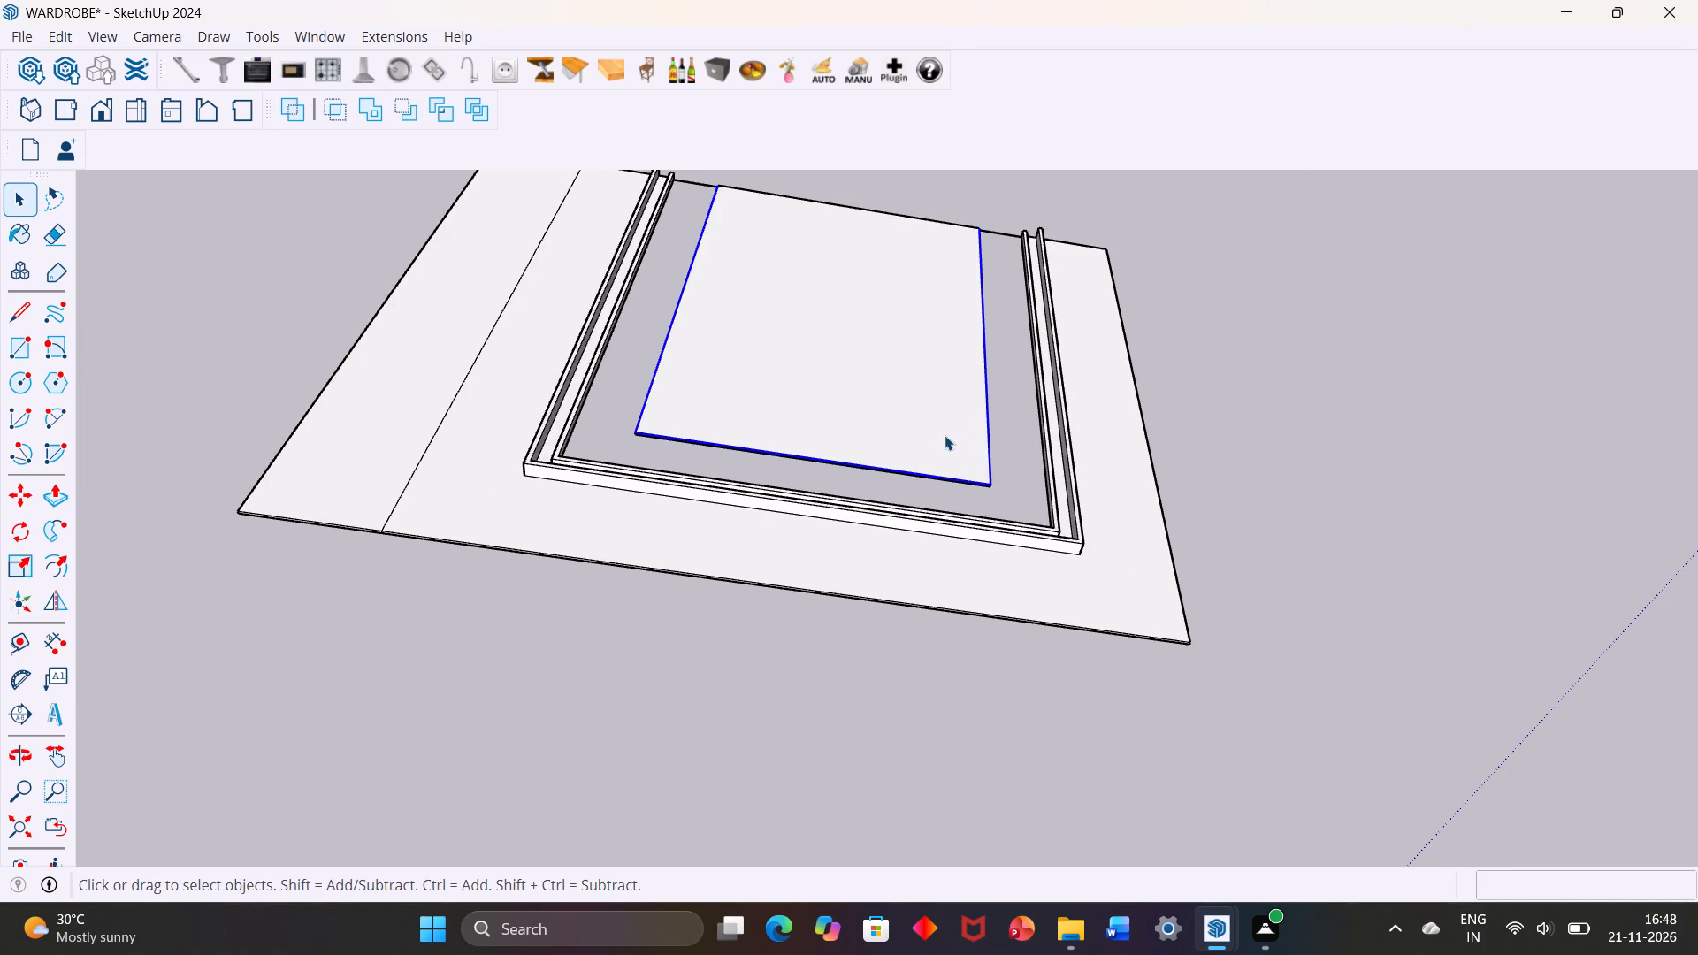
pyautogui.press('f')
pyautogui.click(841, 471)
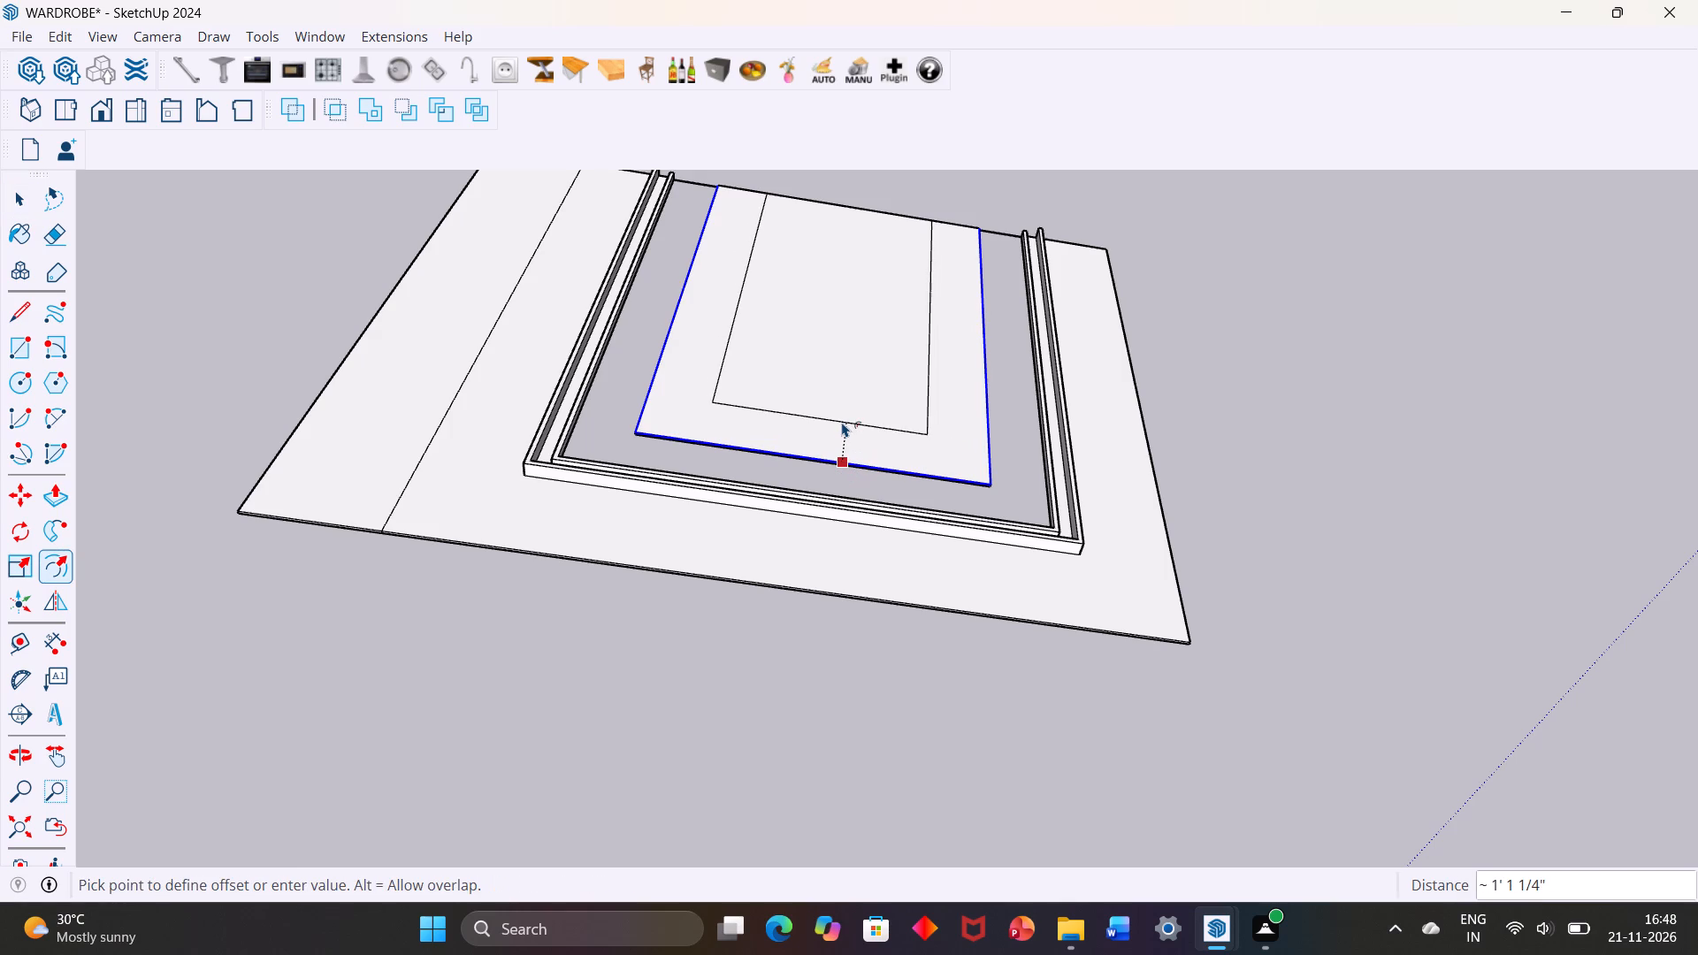
pyautogui.press('1')
pyautogui.press('Return')
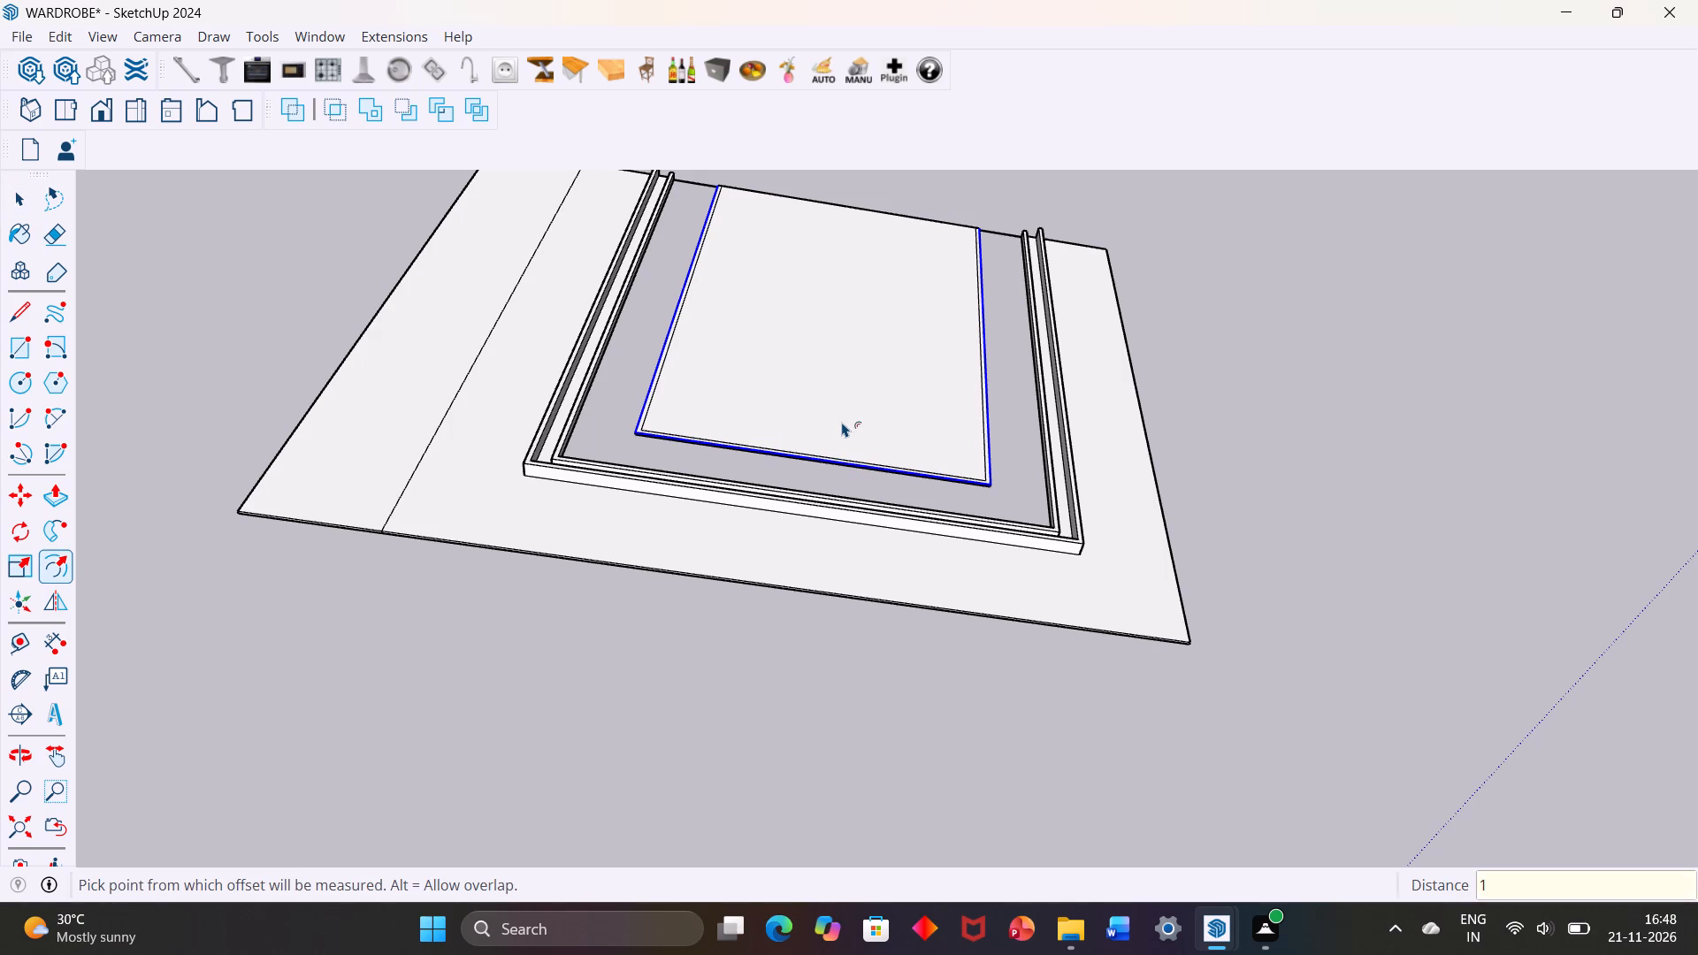
# Offset the central panel's three edges facing the U-shaped cut-out inward by 4", and again by 5".
pyautogui.click(842, 462)
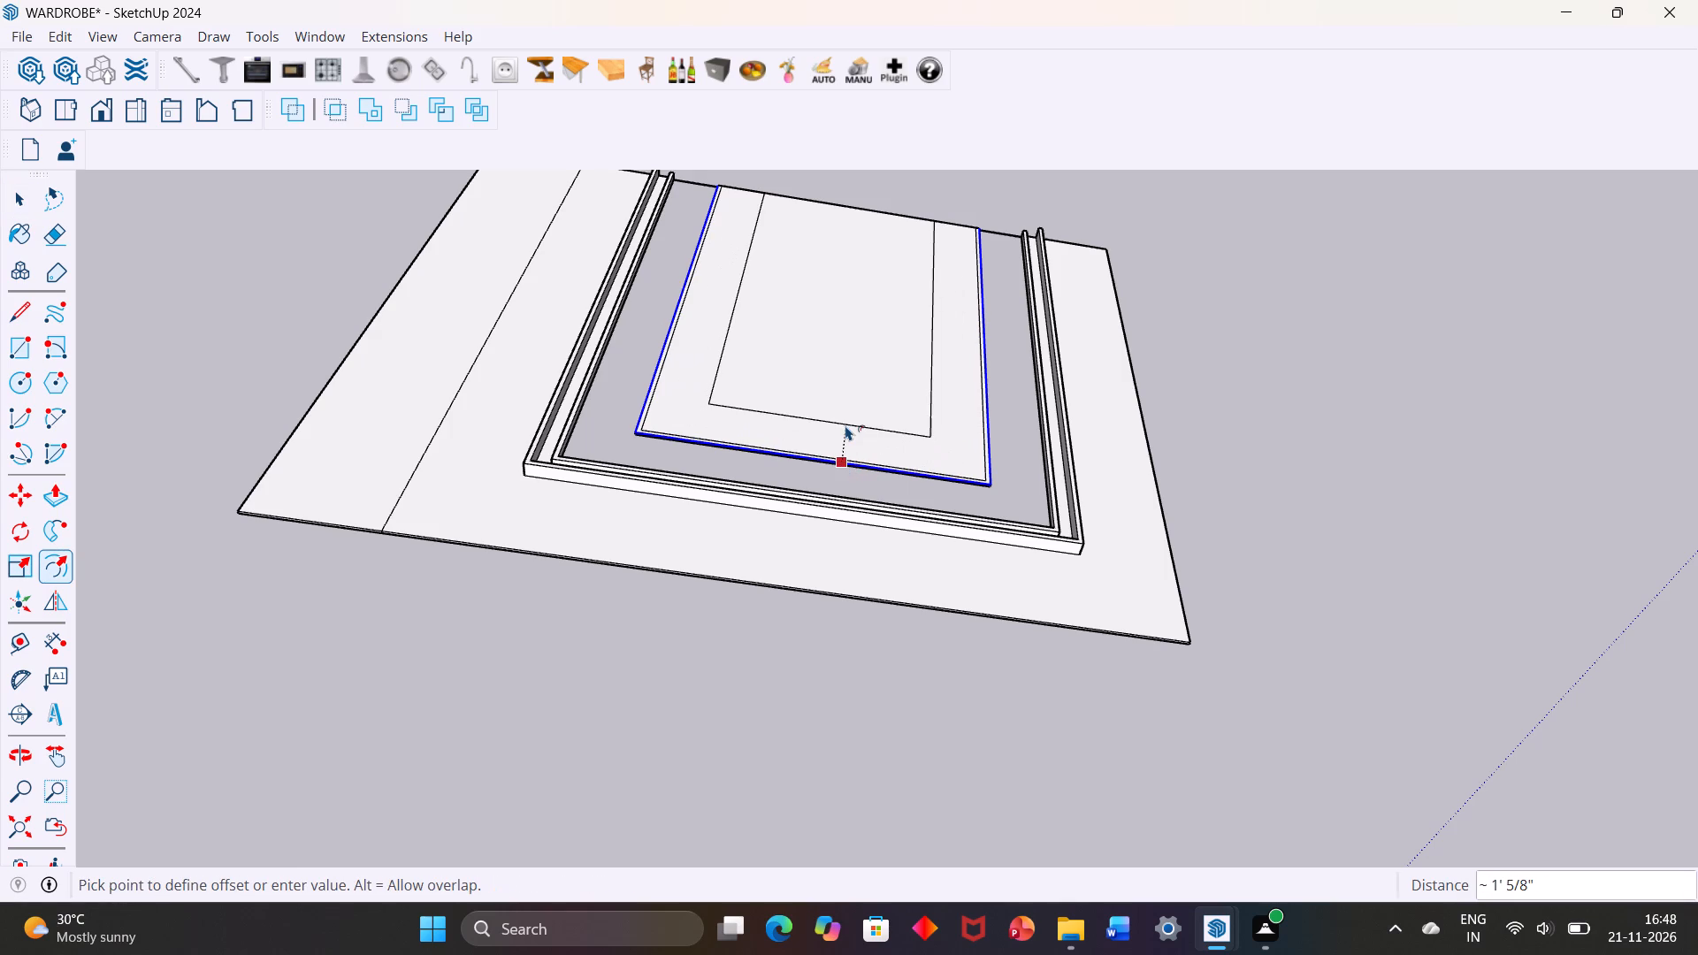
pyautogui.press('4')
pyautogui.press('Return')
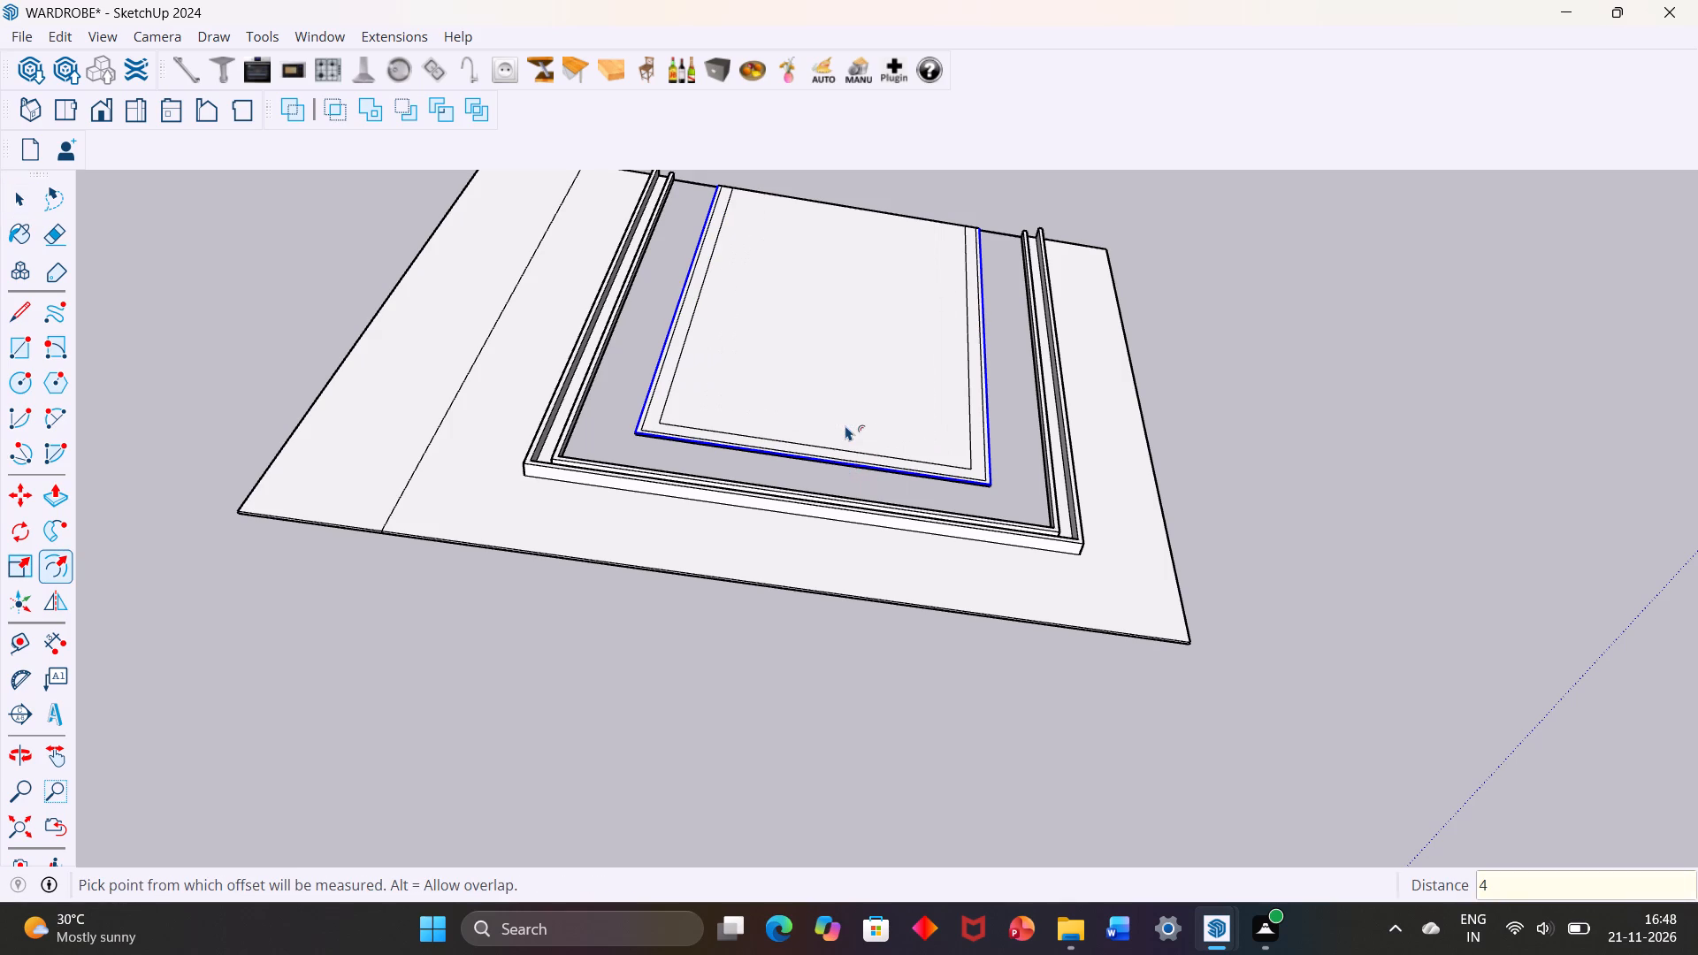
pyautogui.click(853, 451)
pyautogui.press('5')
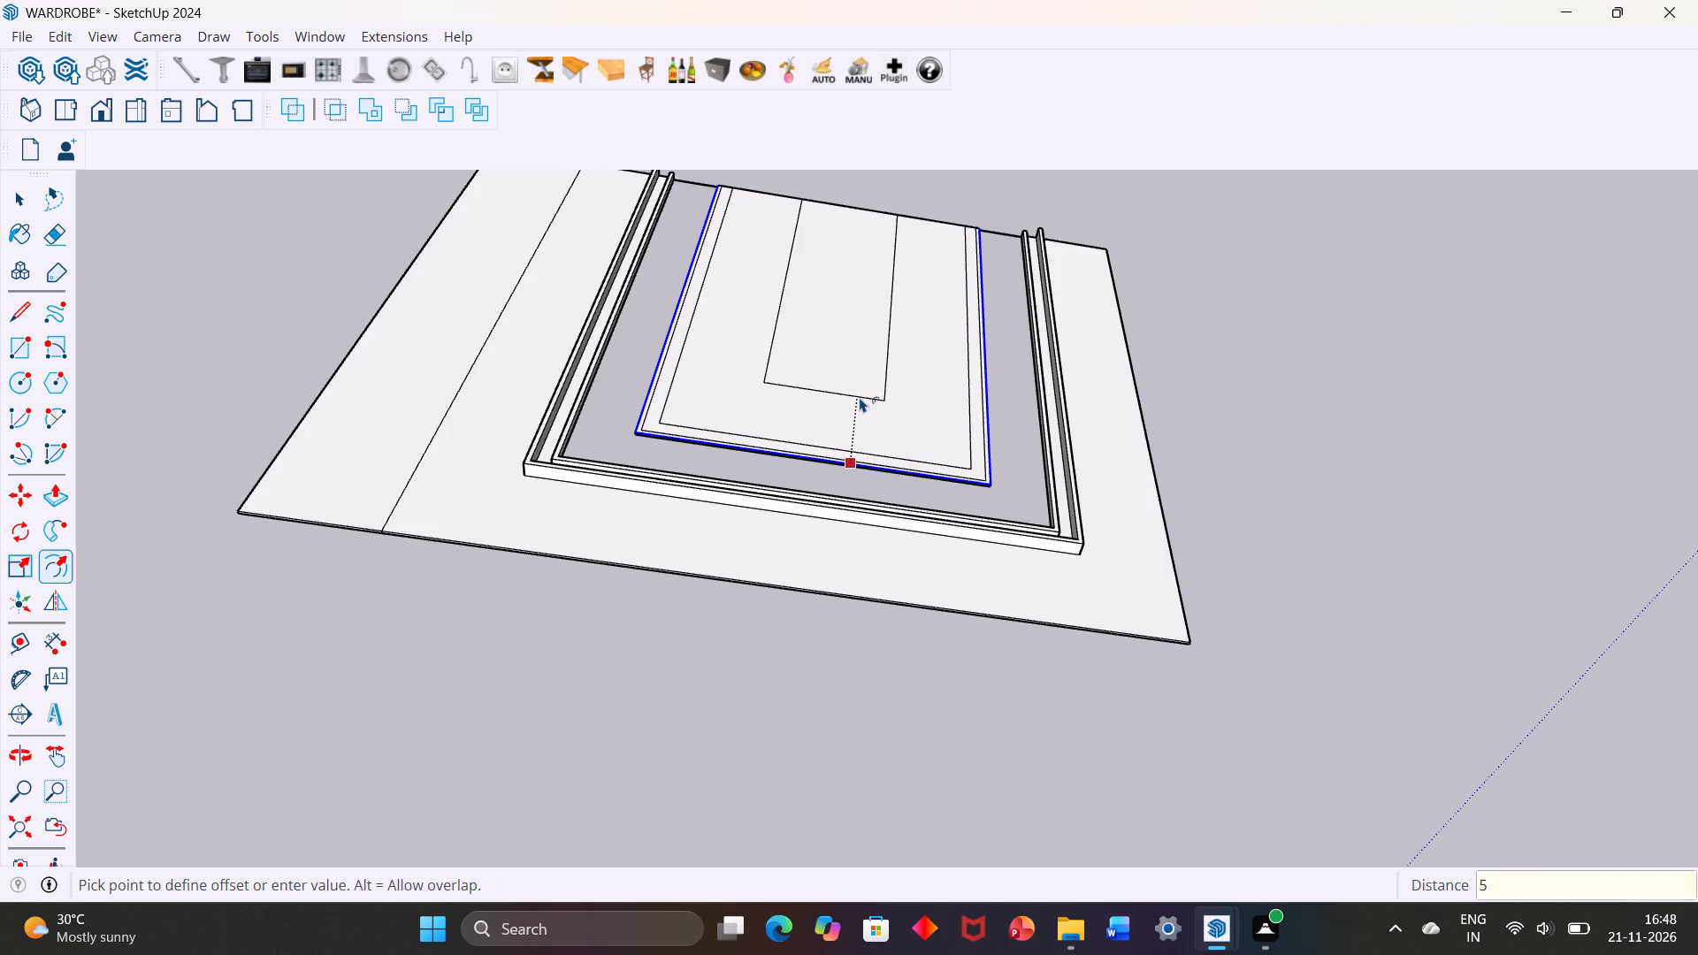
pyautogui.press('Return')
pyautogui.scroll(2, 822, 434)
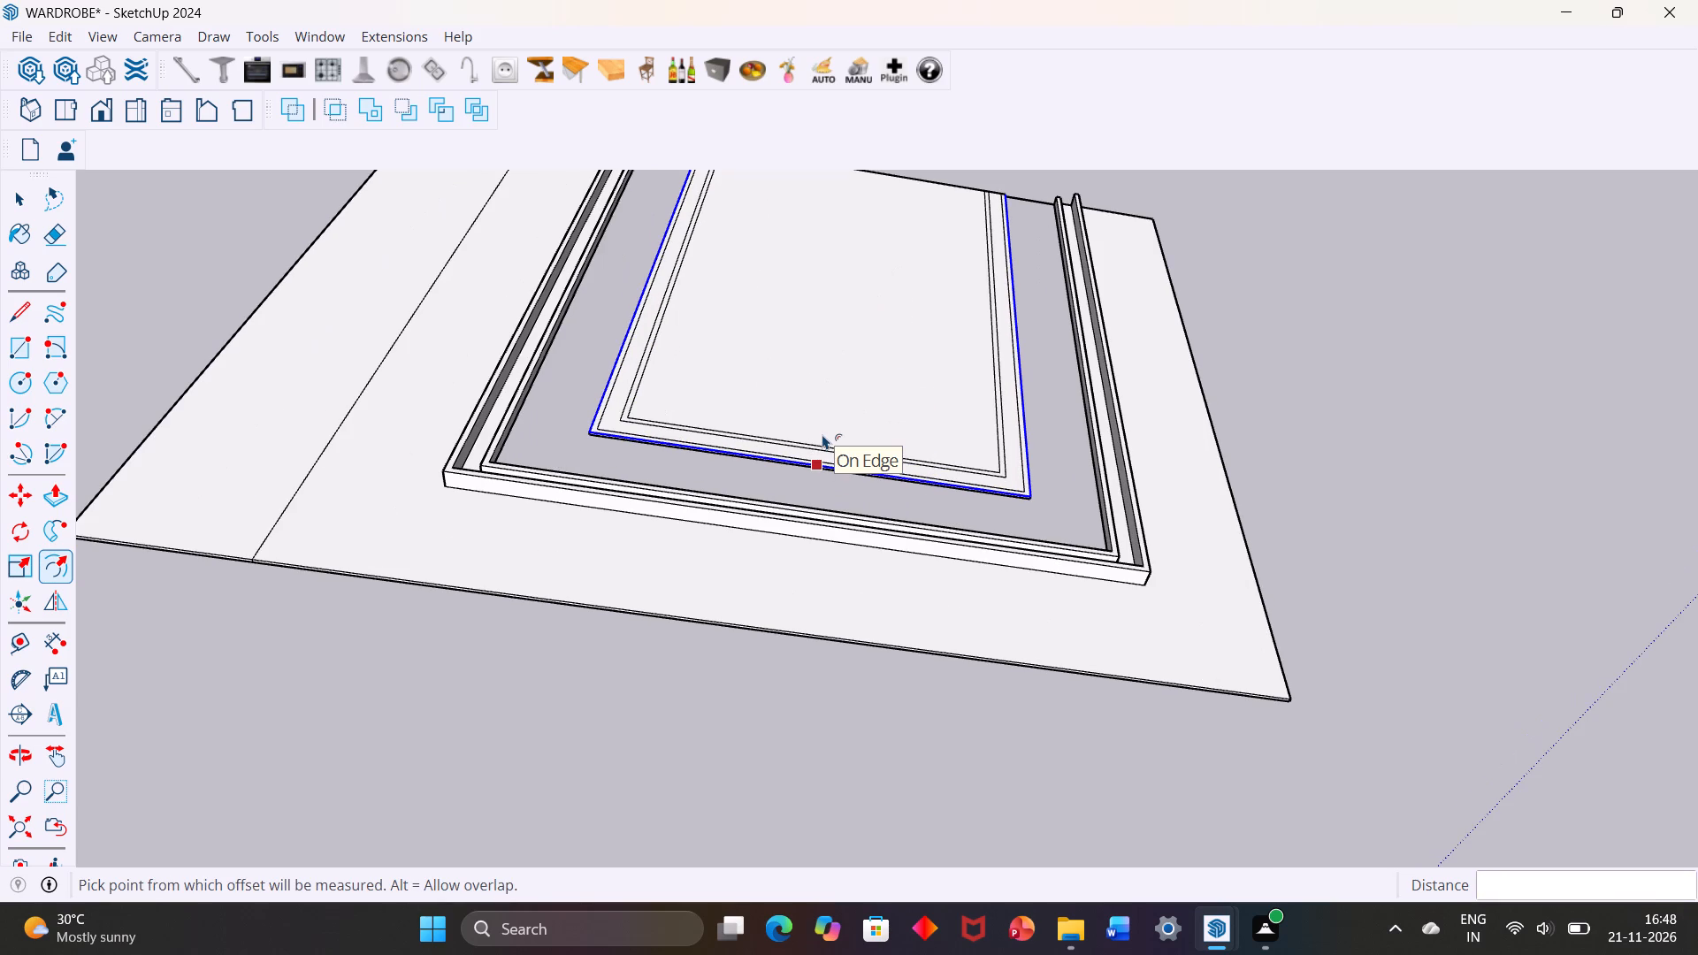
pyautogui.press('space')
# Push/Pull the central panel's strip between the 4" and 5" offset lines upward by 3".
pyautogui.scroll(2, 876, 485)
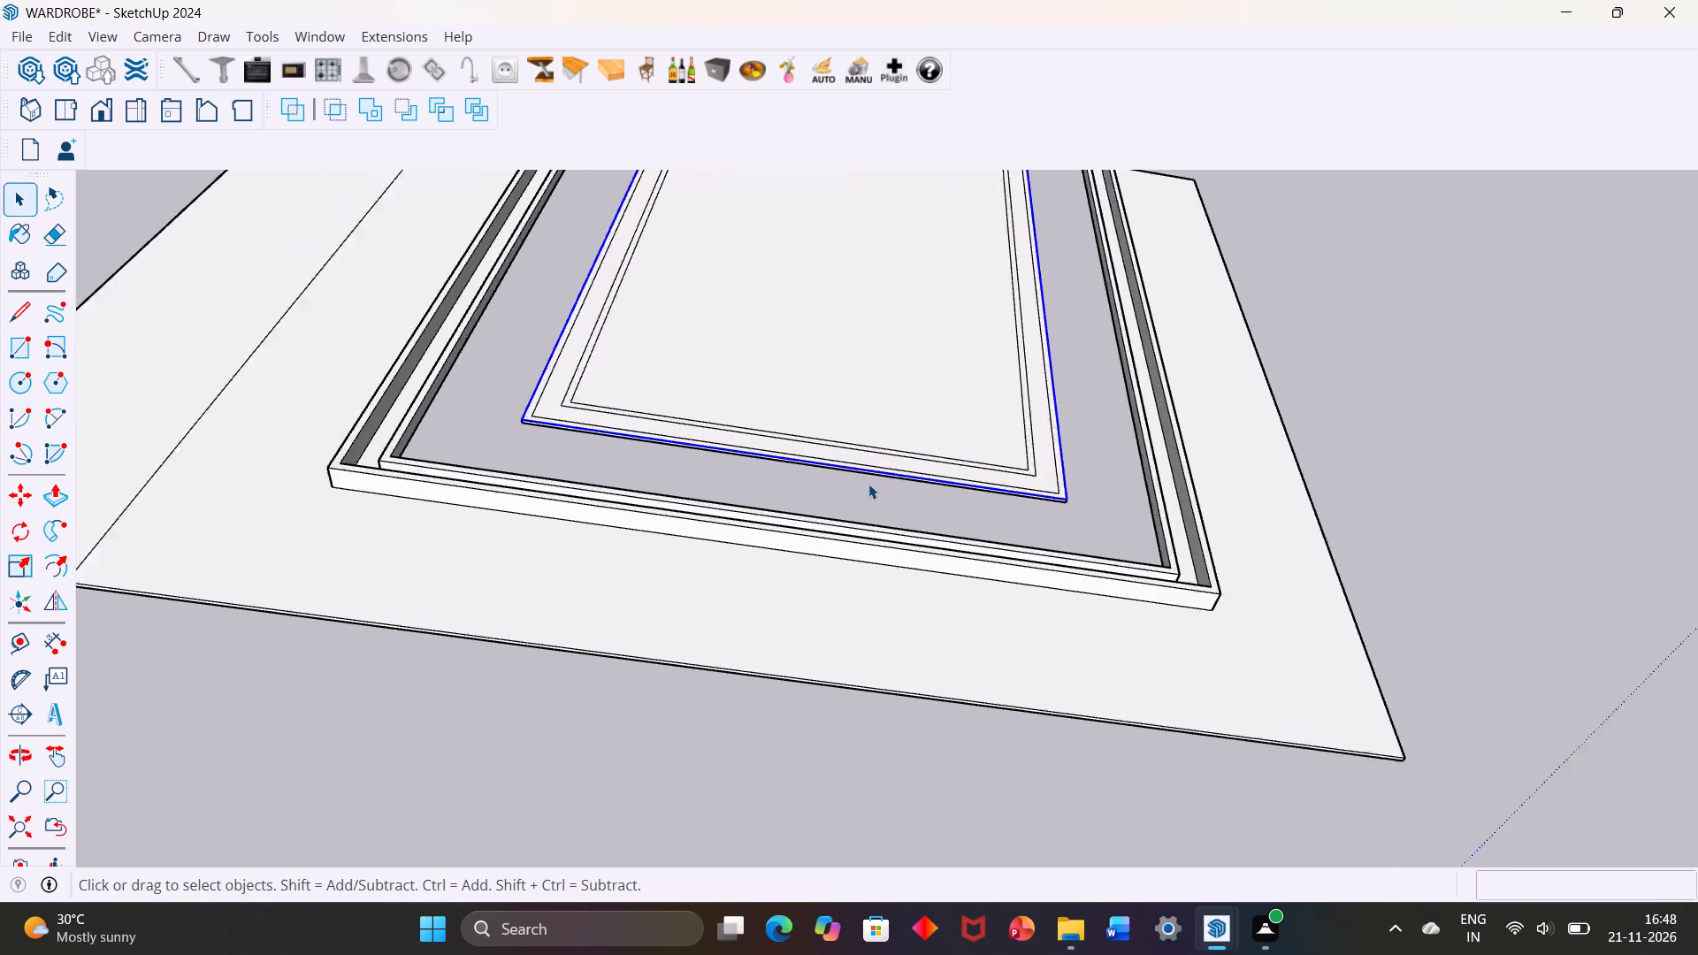
pyautogui.scroll(6, 868, 484)
pyautogui.scroll(-2, 910, 441)
pyautogui.moveTo(961, 436); pyautogui.dragTo(790, 462, button='middle')
pyautogui.scroll(-7, 899, 395)
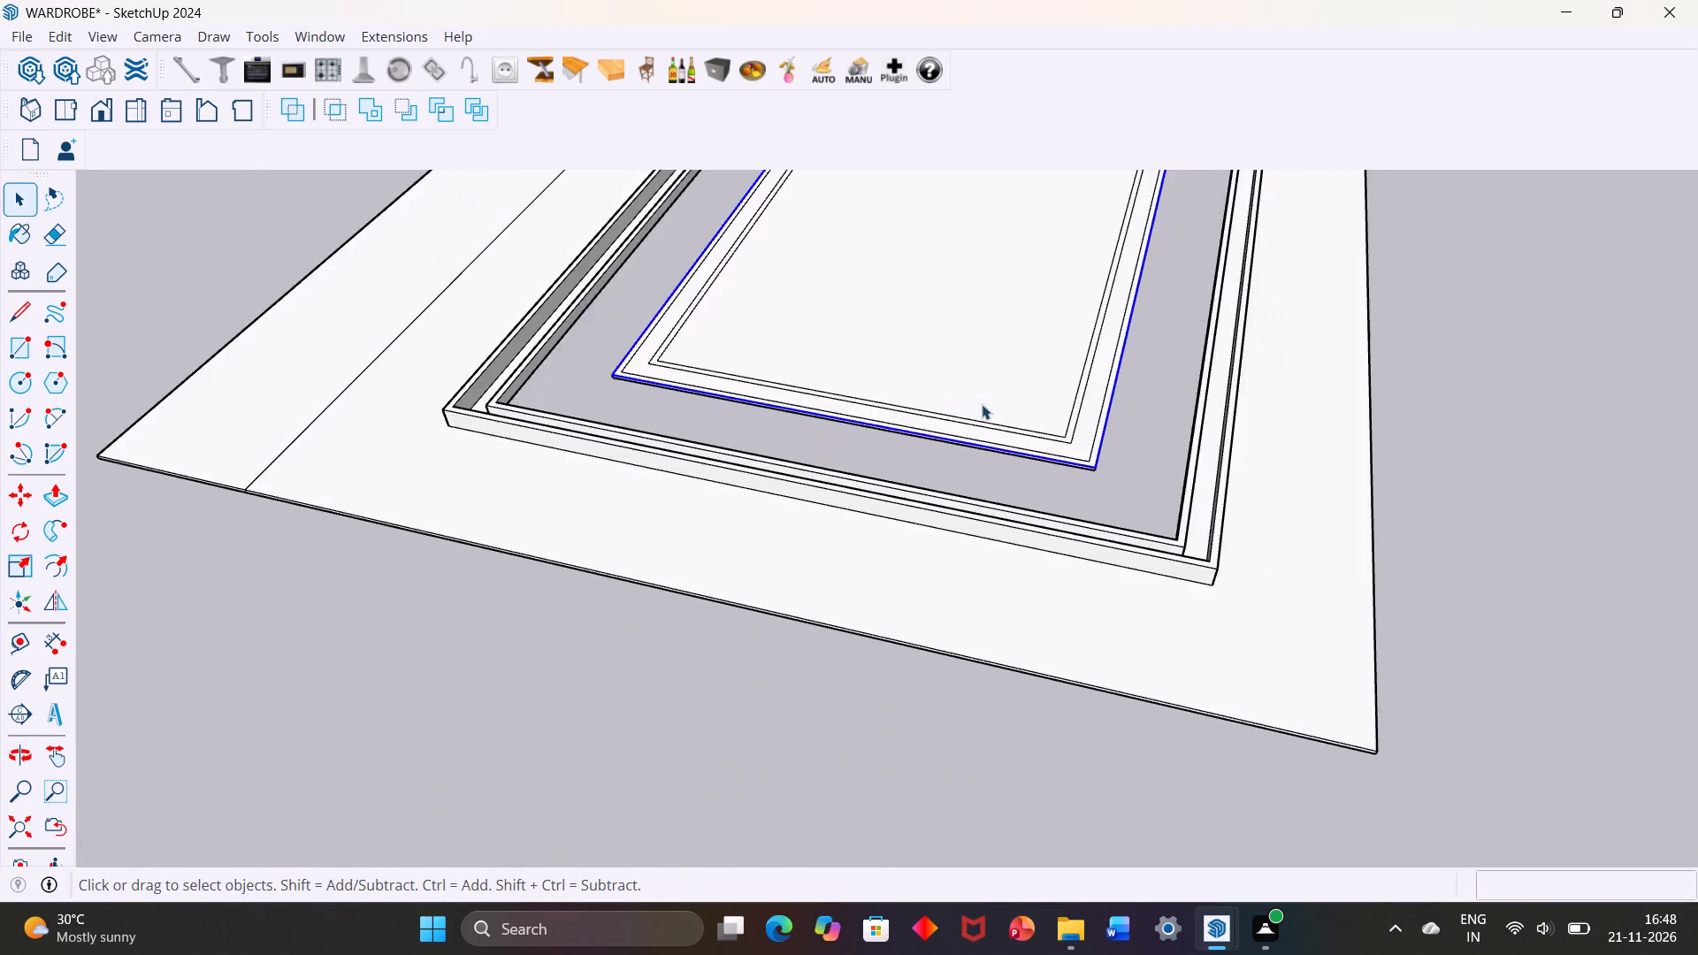
pyautogui.scroll(-4, 982, 404)
pyautogui.scroll(19, 974, 402)
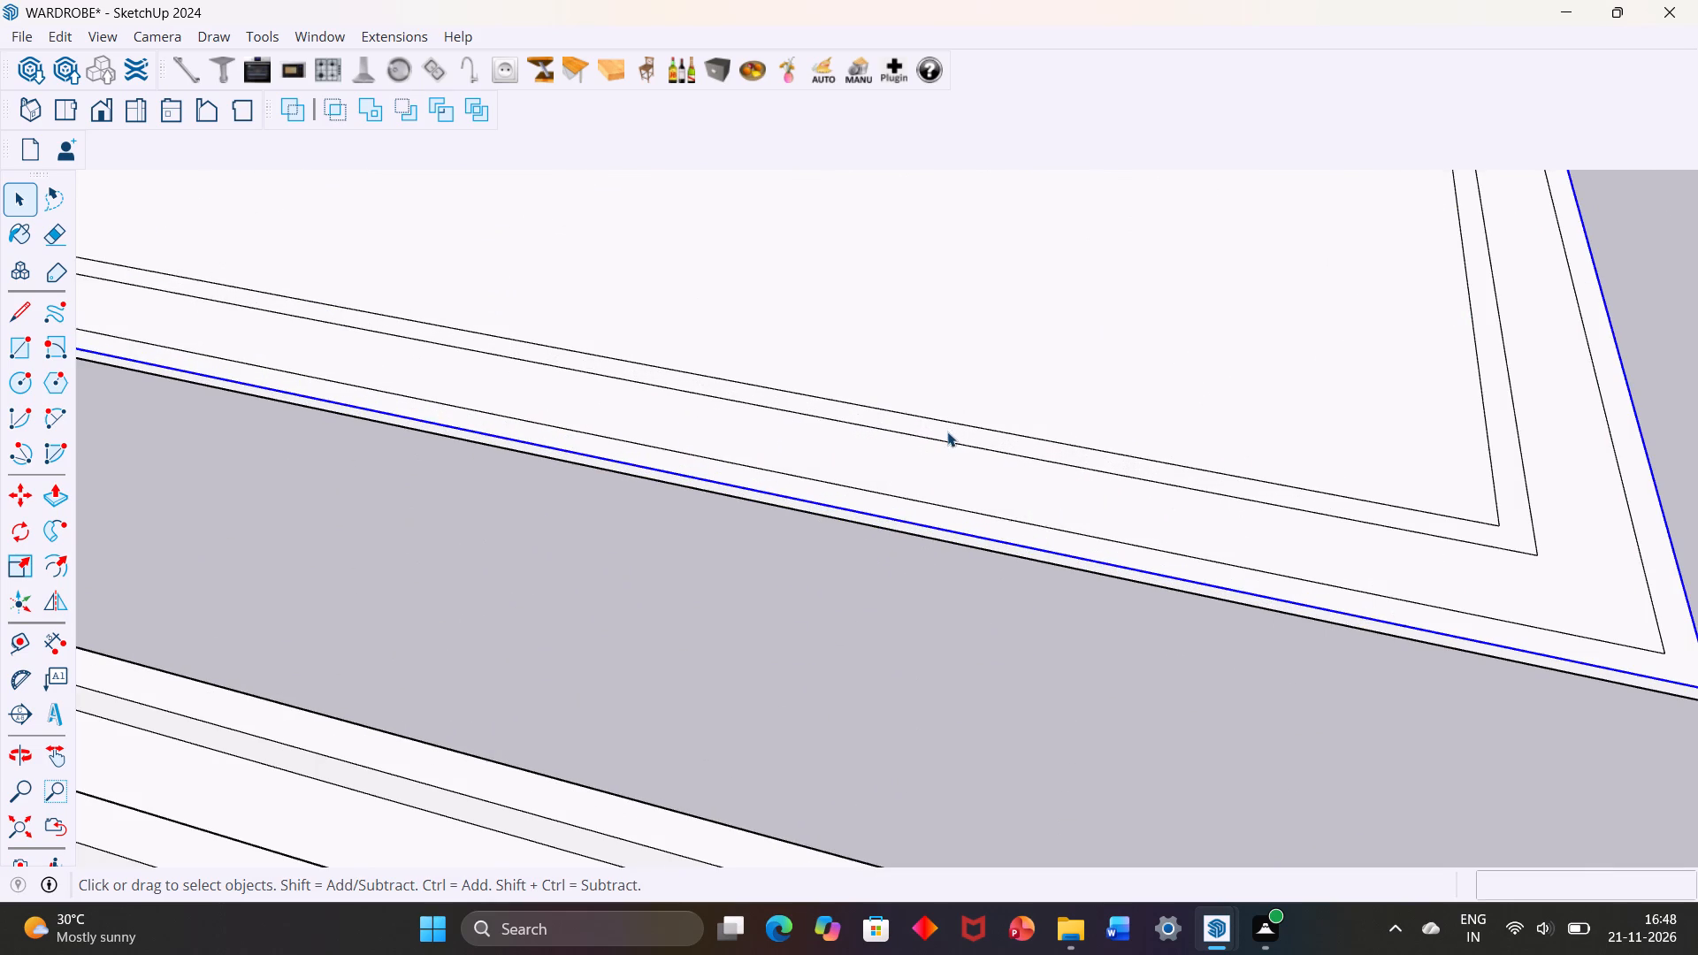
pyautogui.click(947, 432)
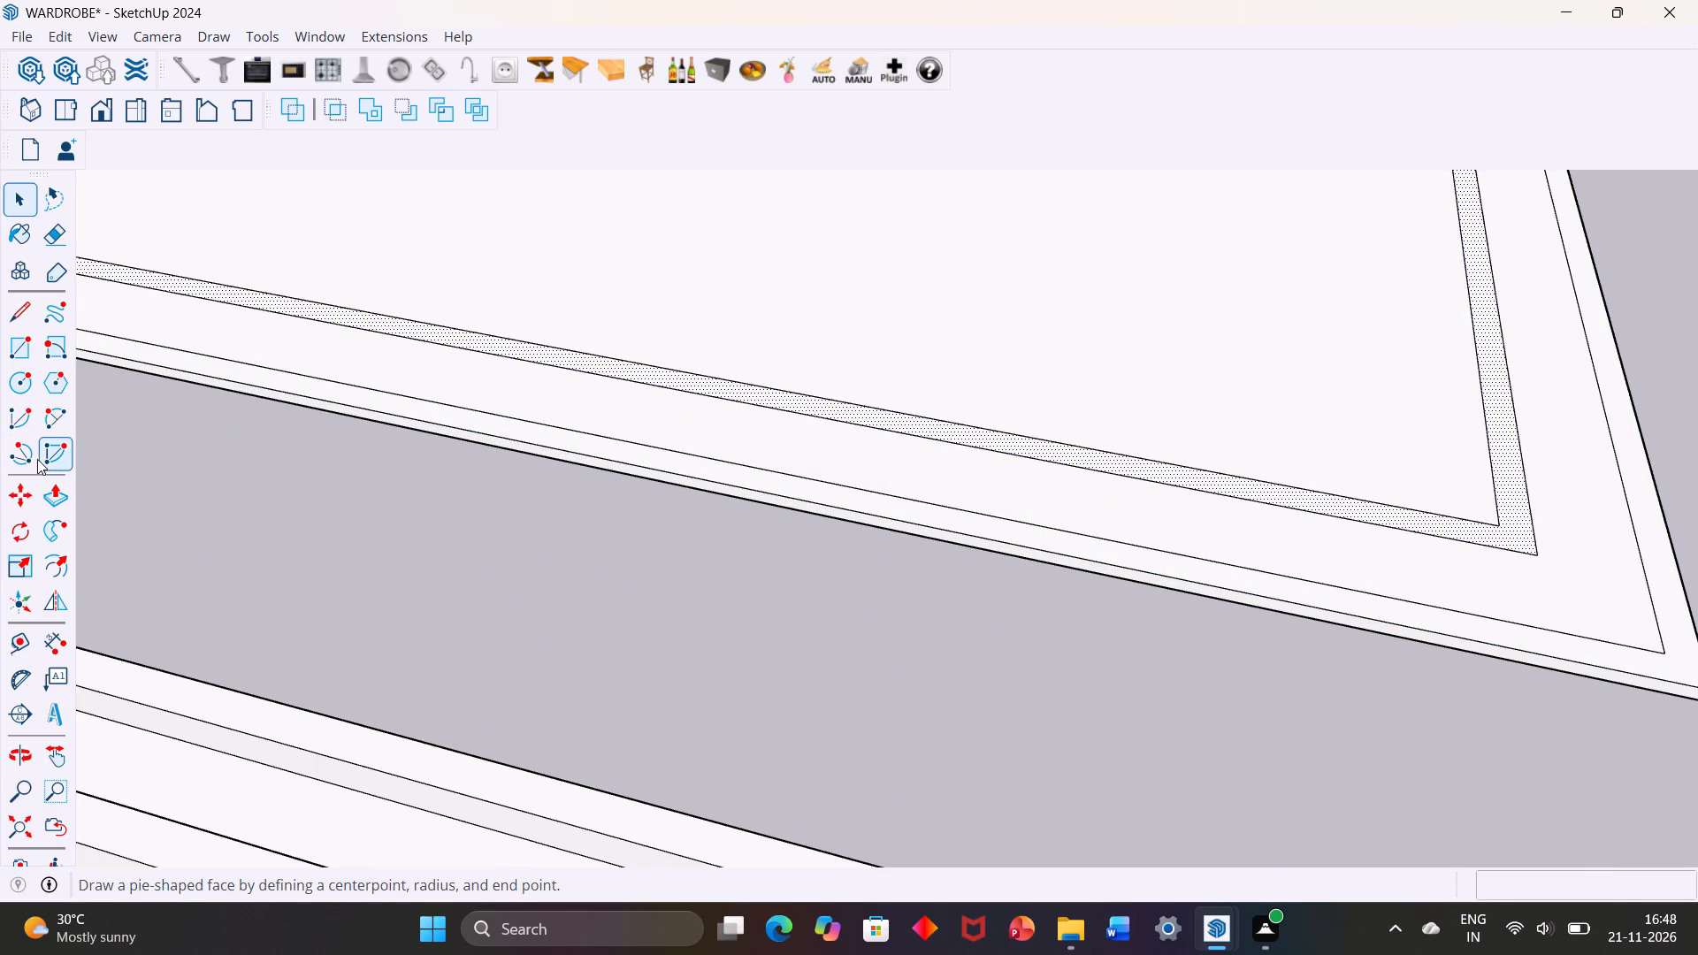
pyautogui.click(57, 487)
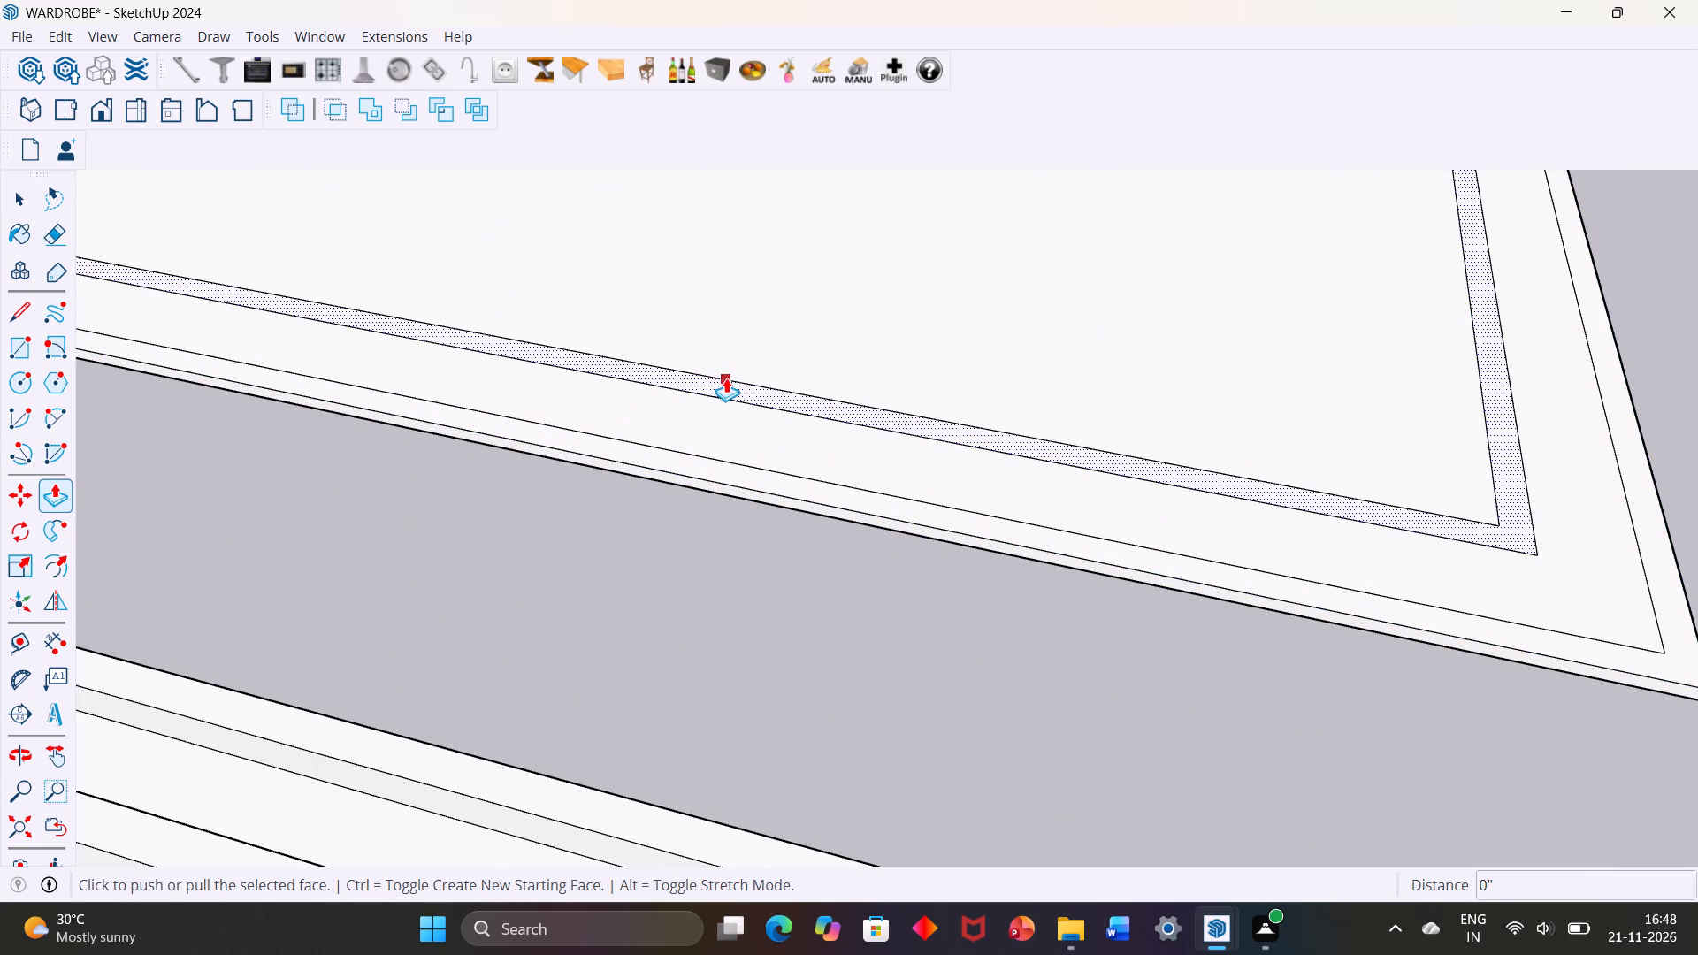
pyautogui.click(726, 378)
pyautogui.press('3')
pyautogui.press('Return')
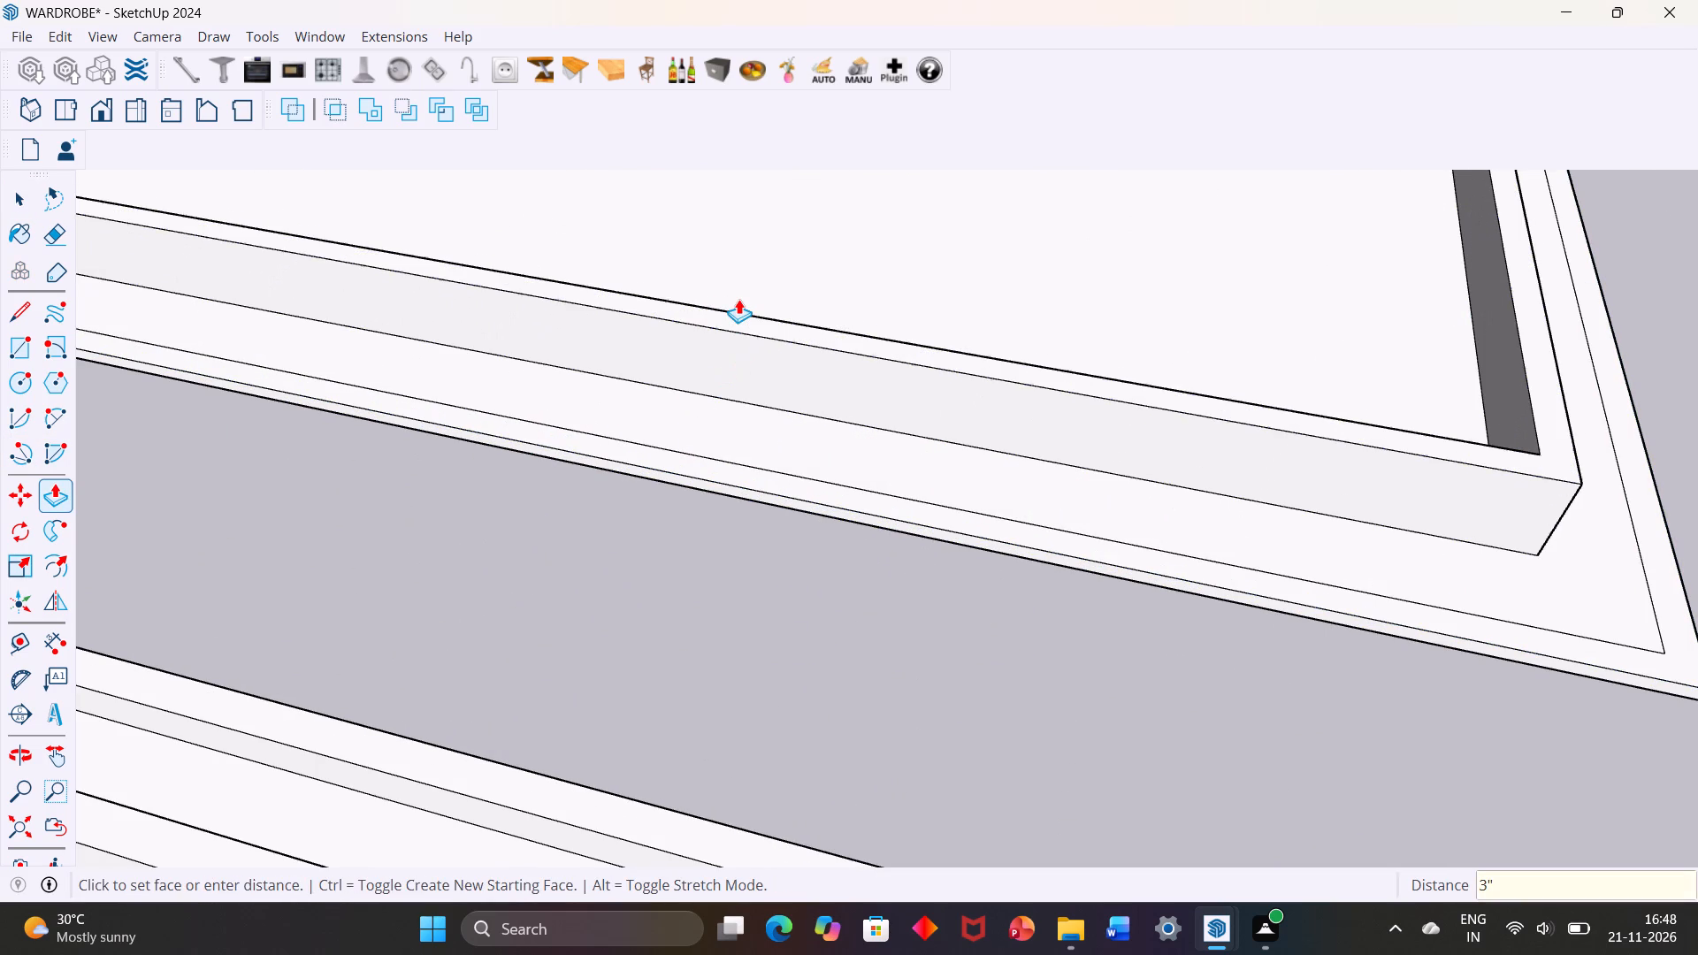
# Push/Pull the 1" strip along the central panel's outer edge upward by 1.5".
pyautogui.scroll(-3, 738, 299)
pyautogui.click(854, 443)
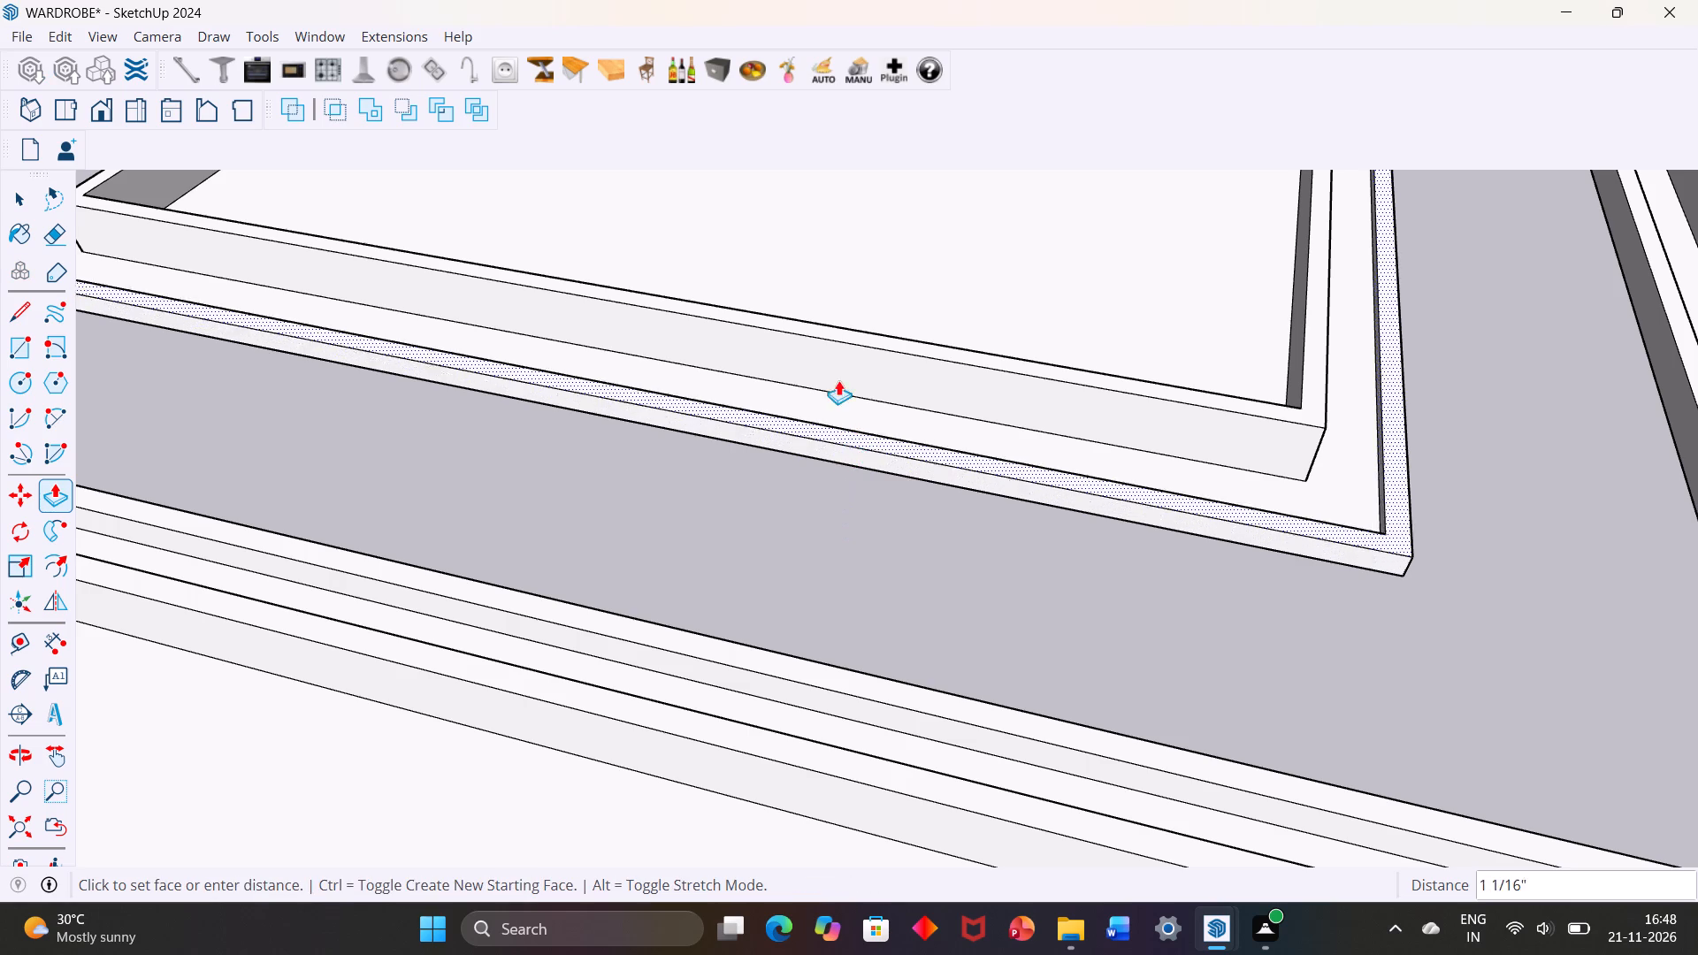
pyautogui.write('1.5')
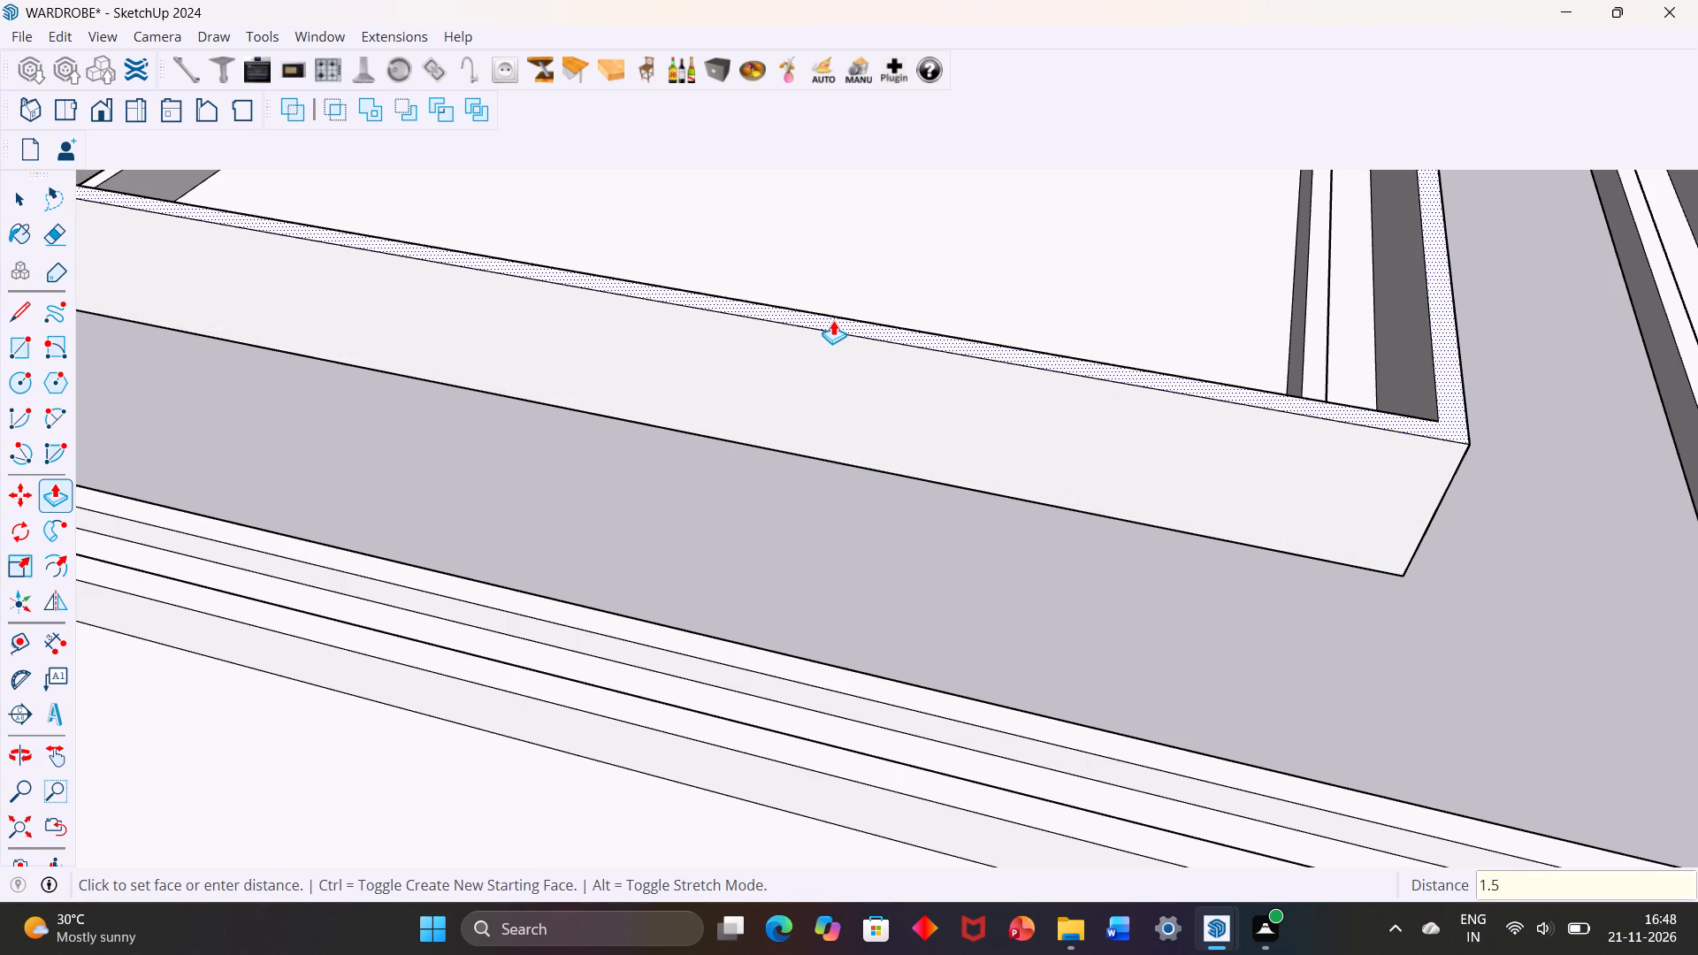
pyautogui.press('Return')
# Examine the raised borders on both sides of the U-shaped cut-out, including their corners and the whole panel.
pyautogui.scroll(1, 833, 320)
pyautogui.scroll(-5, 866, 254)
pyautogui.moveTo(771, 426); pyautogui.dragTo(748, 436, button='middle')
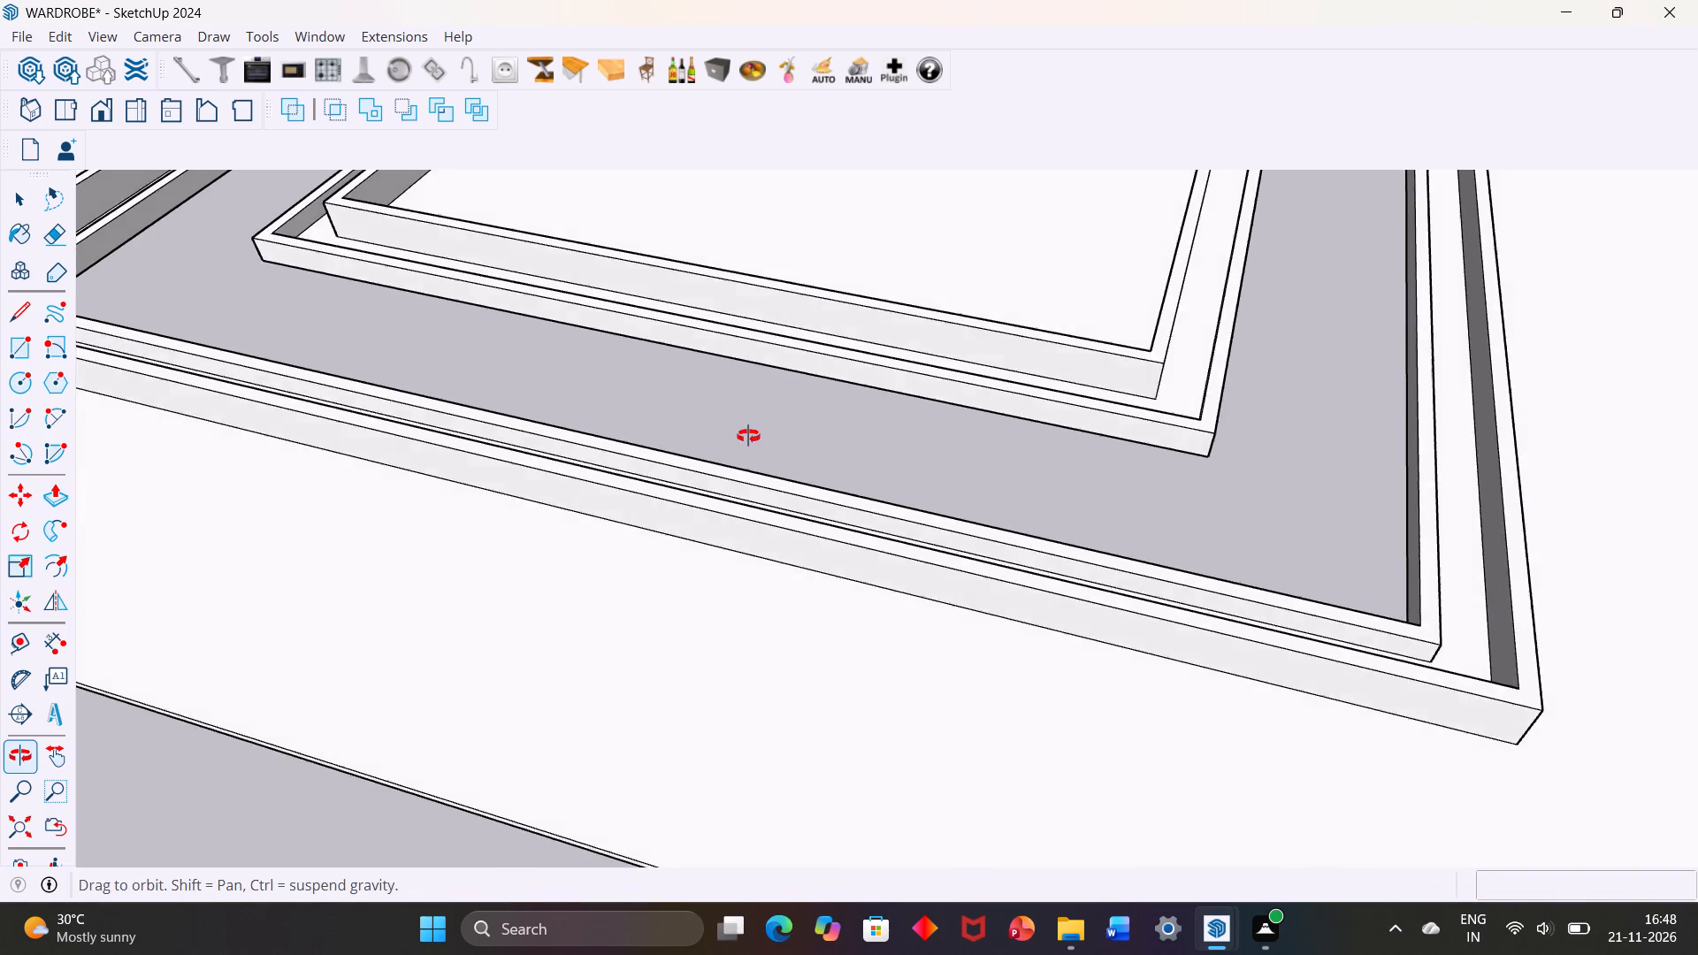
pyautogui.moveTo(748, 436); pyautogui.dragTo(456, 378, button='middle')
pyautogui.moveTo(772, 391); pyautogui.dragTo(503, 328, button='middle')
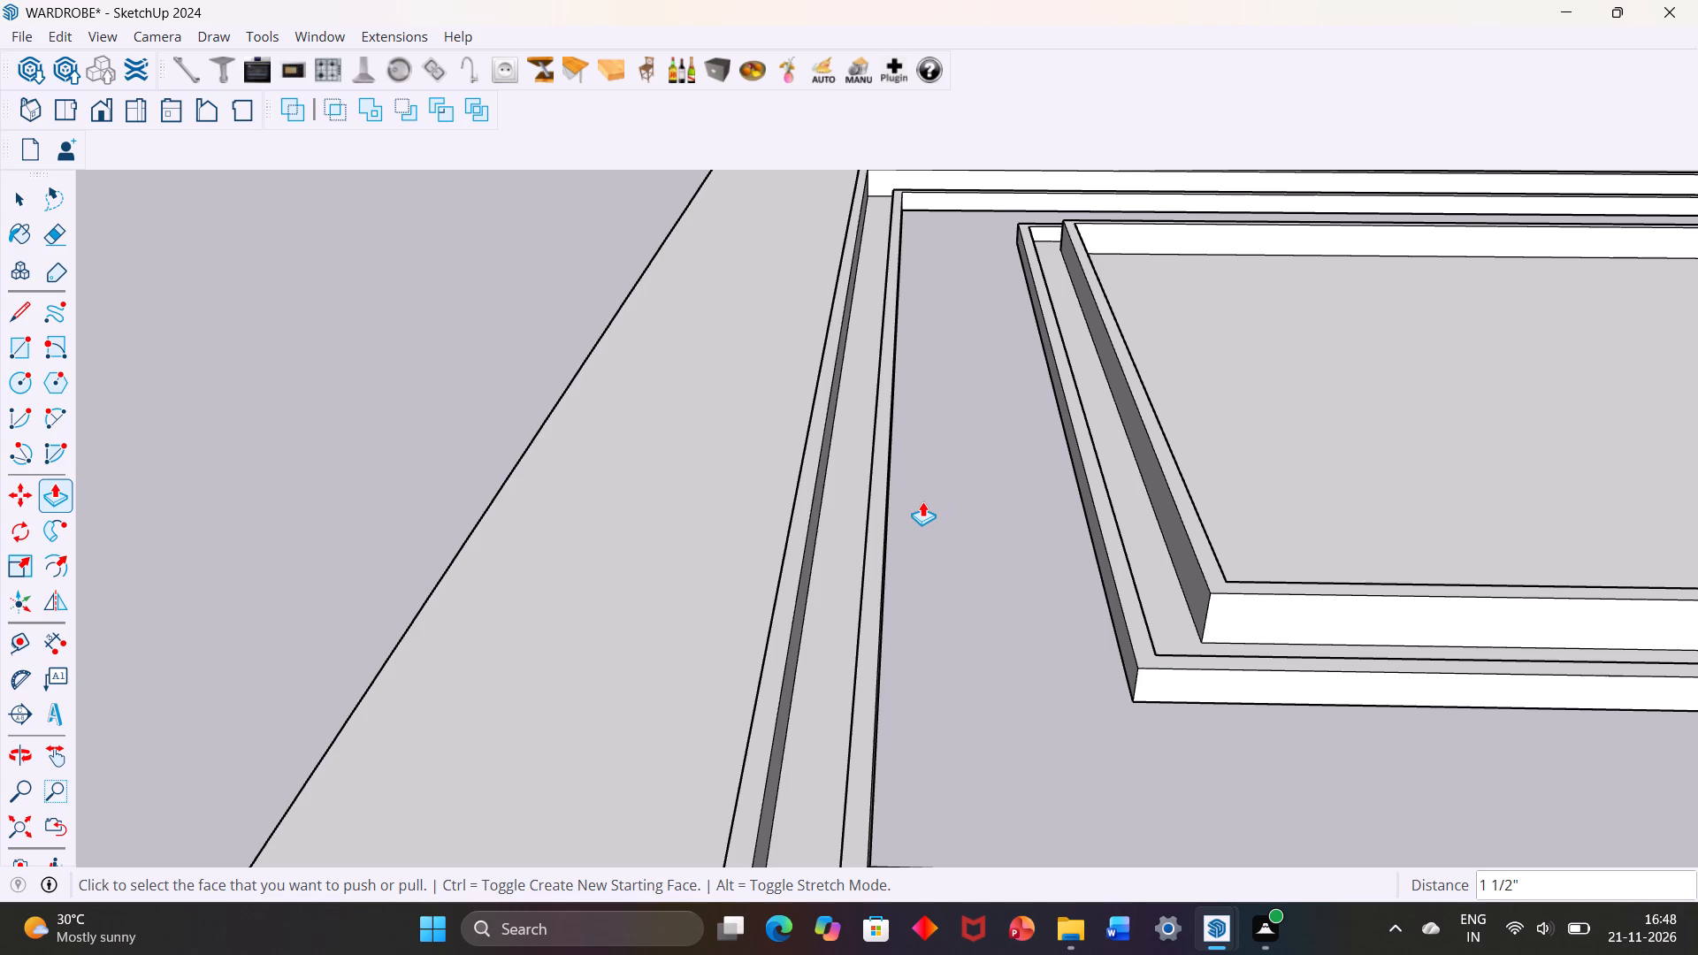
pyautogui.press('space')
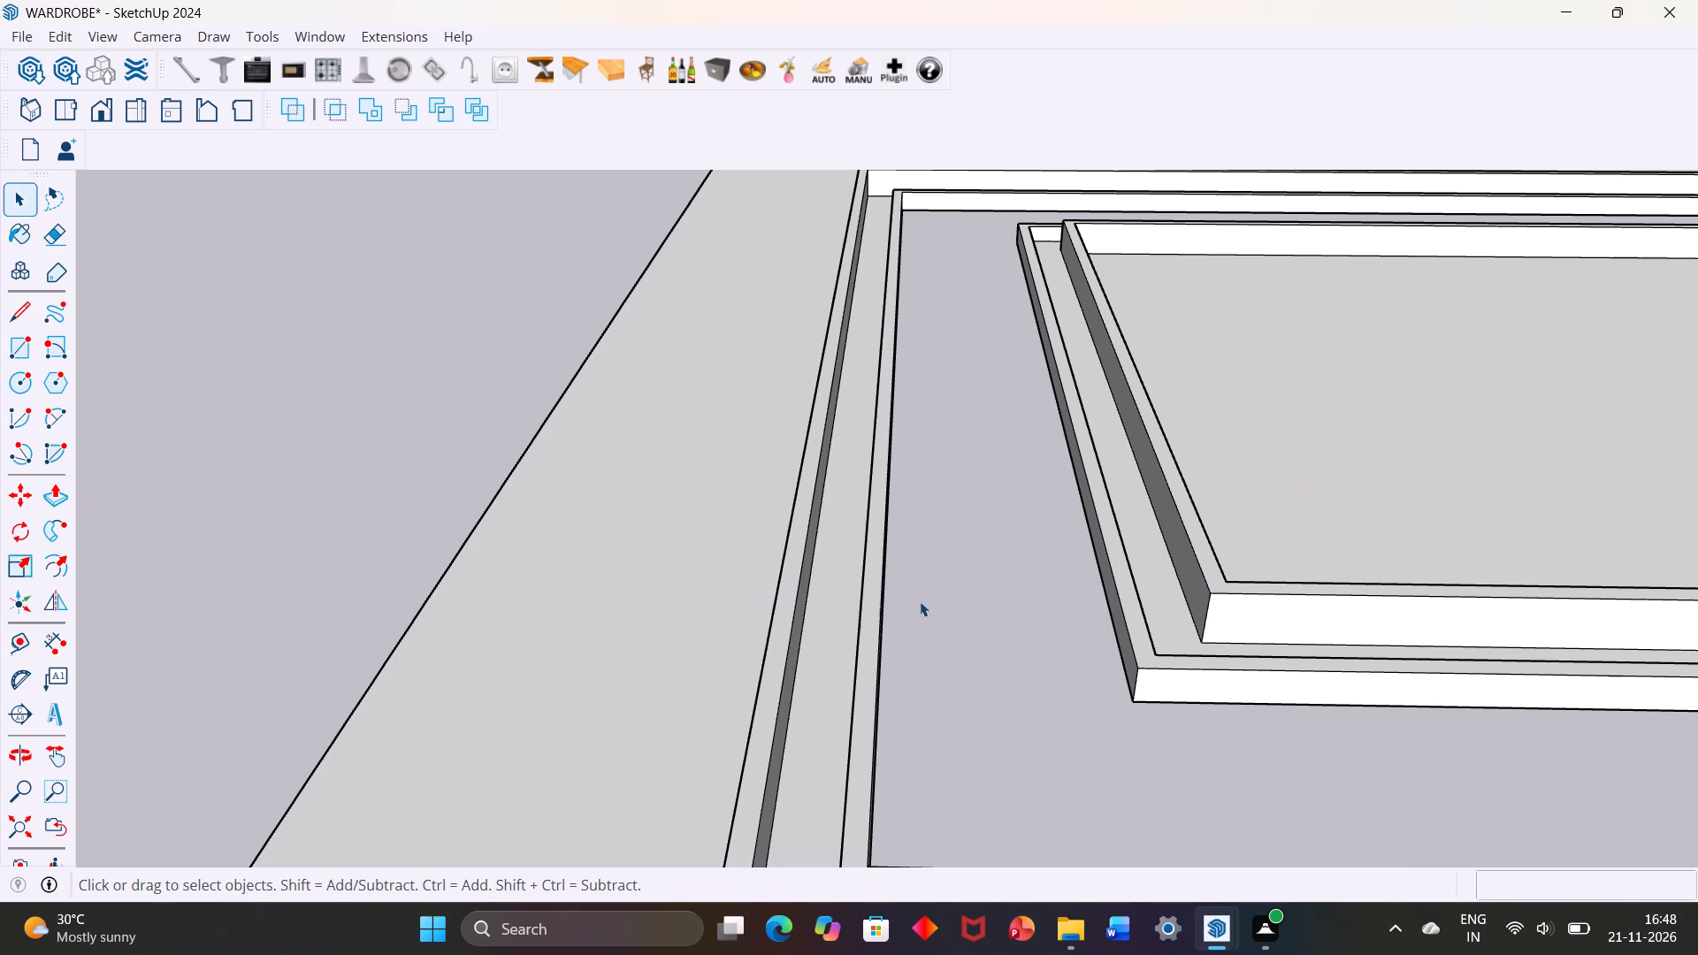
pyautogui.scroll(-12, 859, 559)
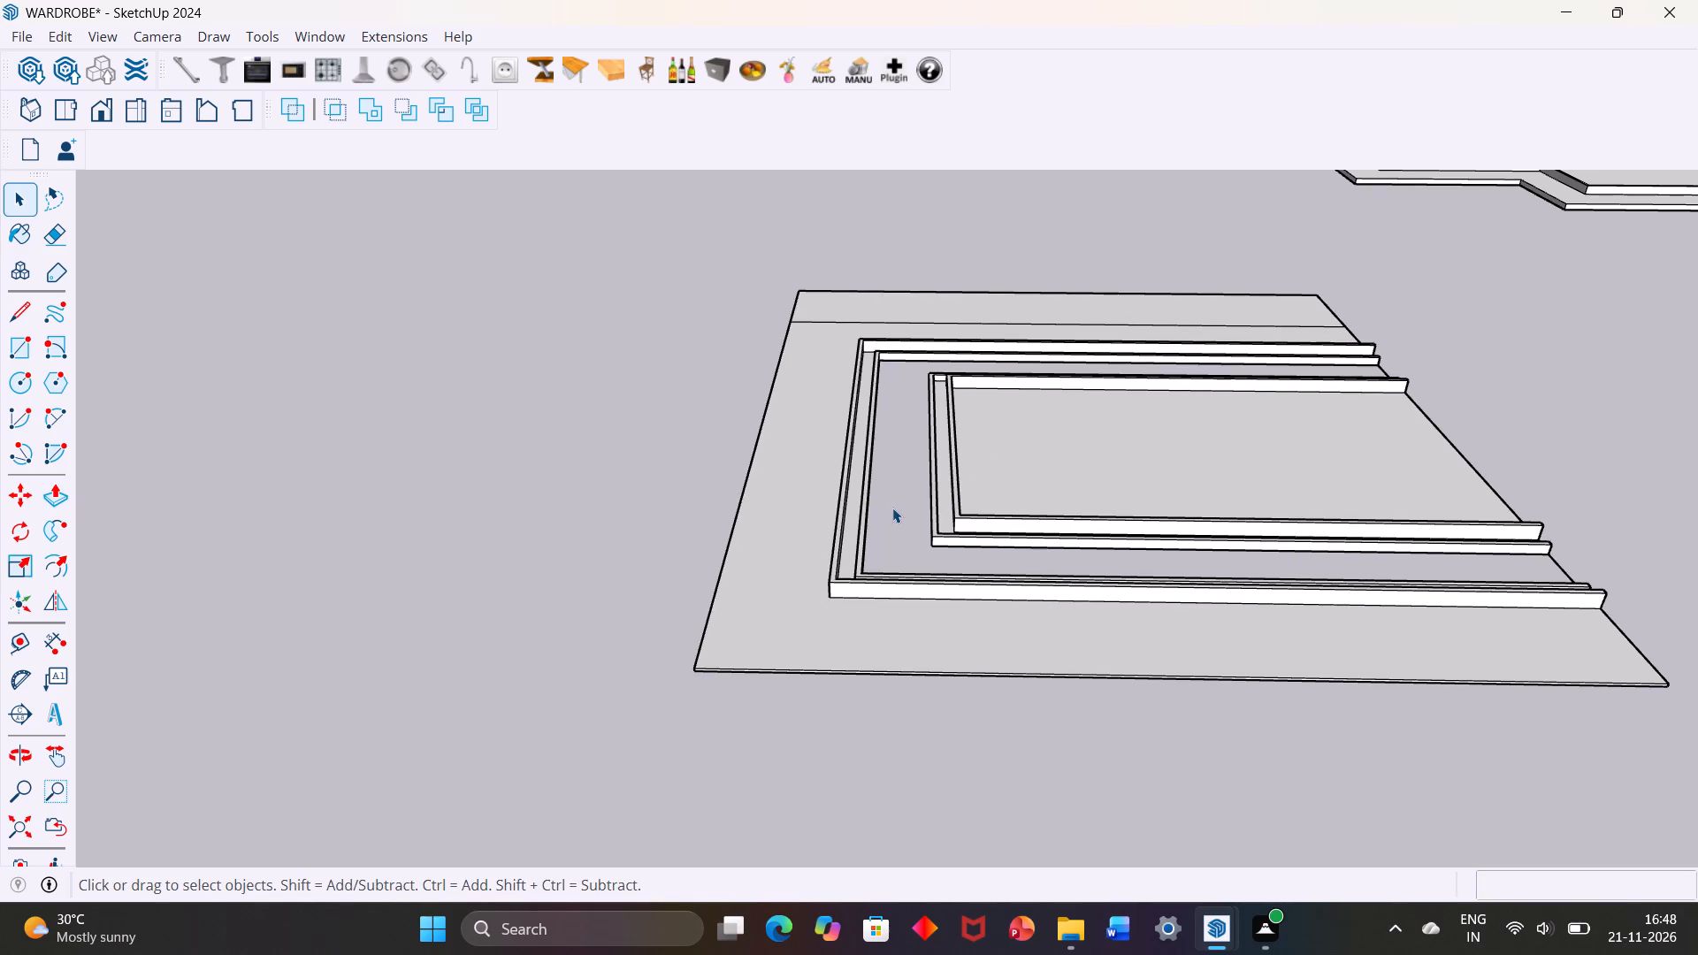
pyautogui.scroll(9, 937, 543)
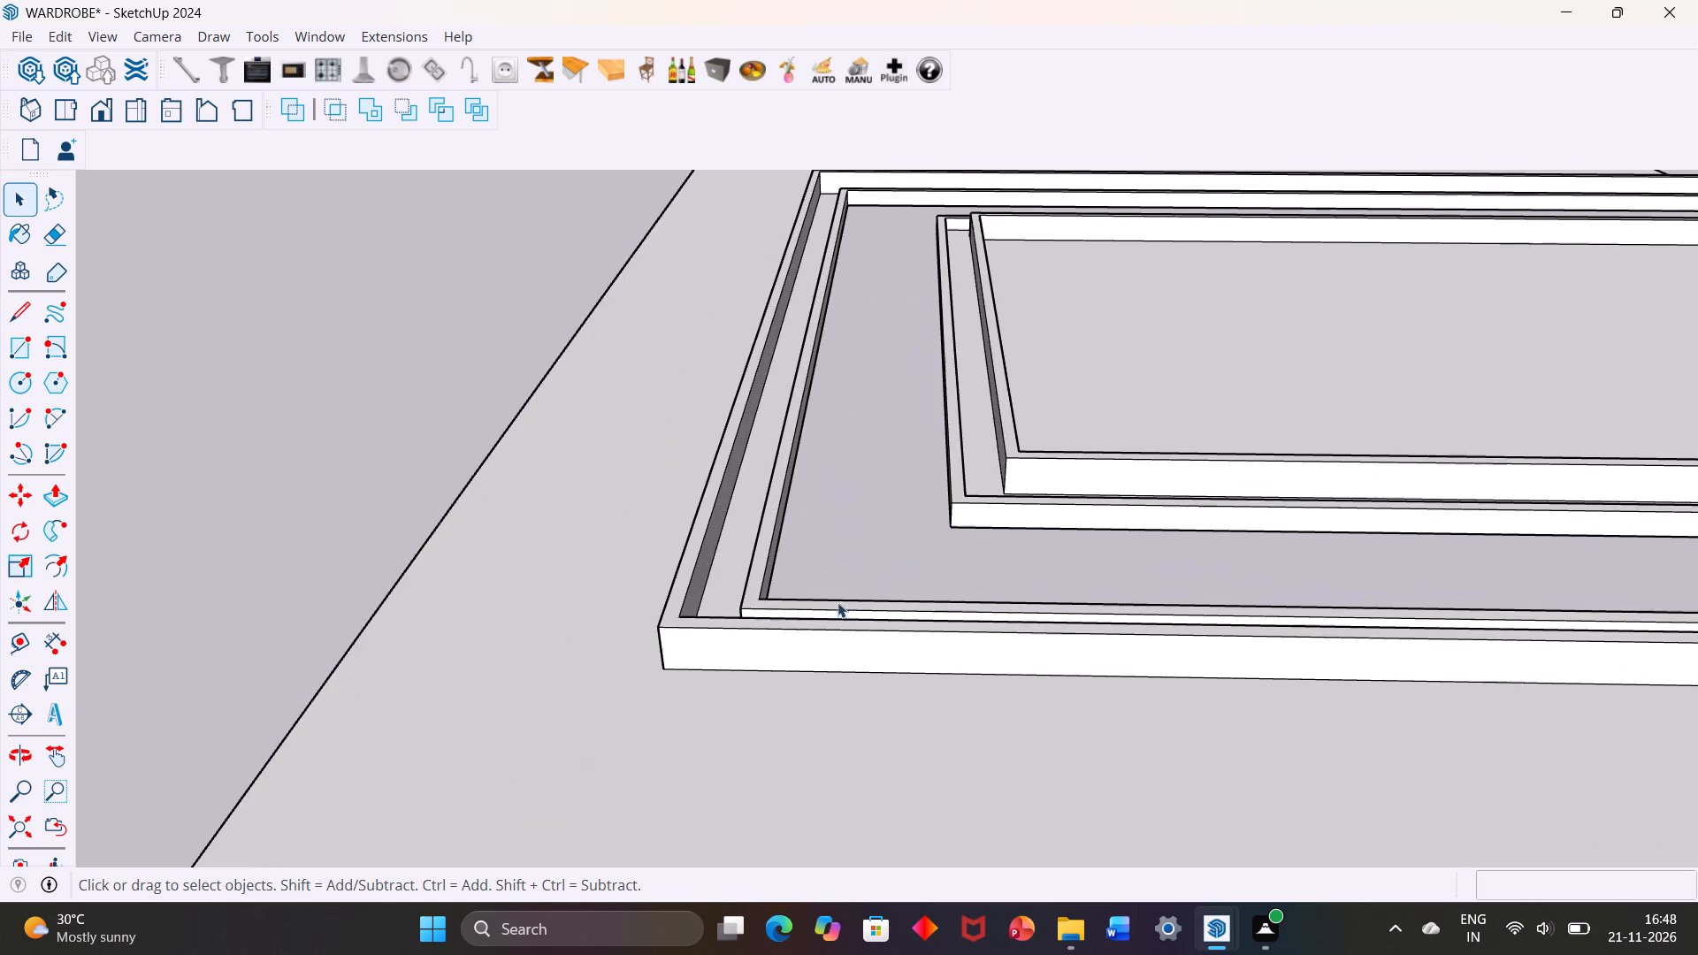
pyautogui.scroll(10, 746, 595)
pyautogui.scroll(-18, 670, 575)
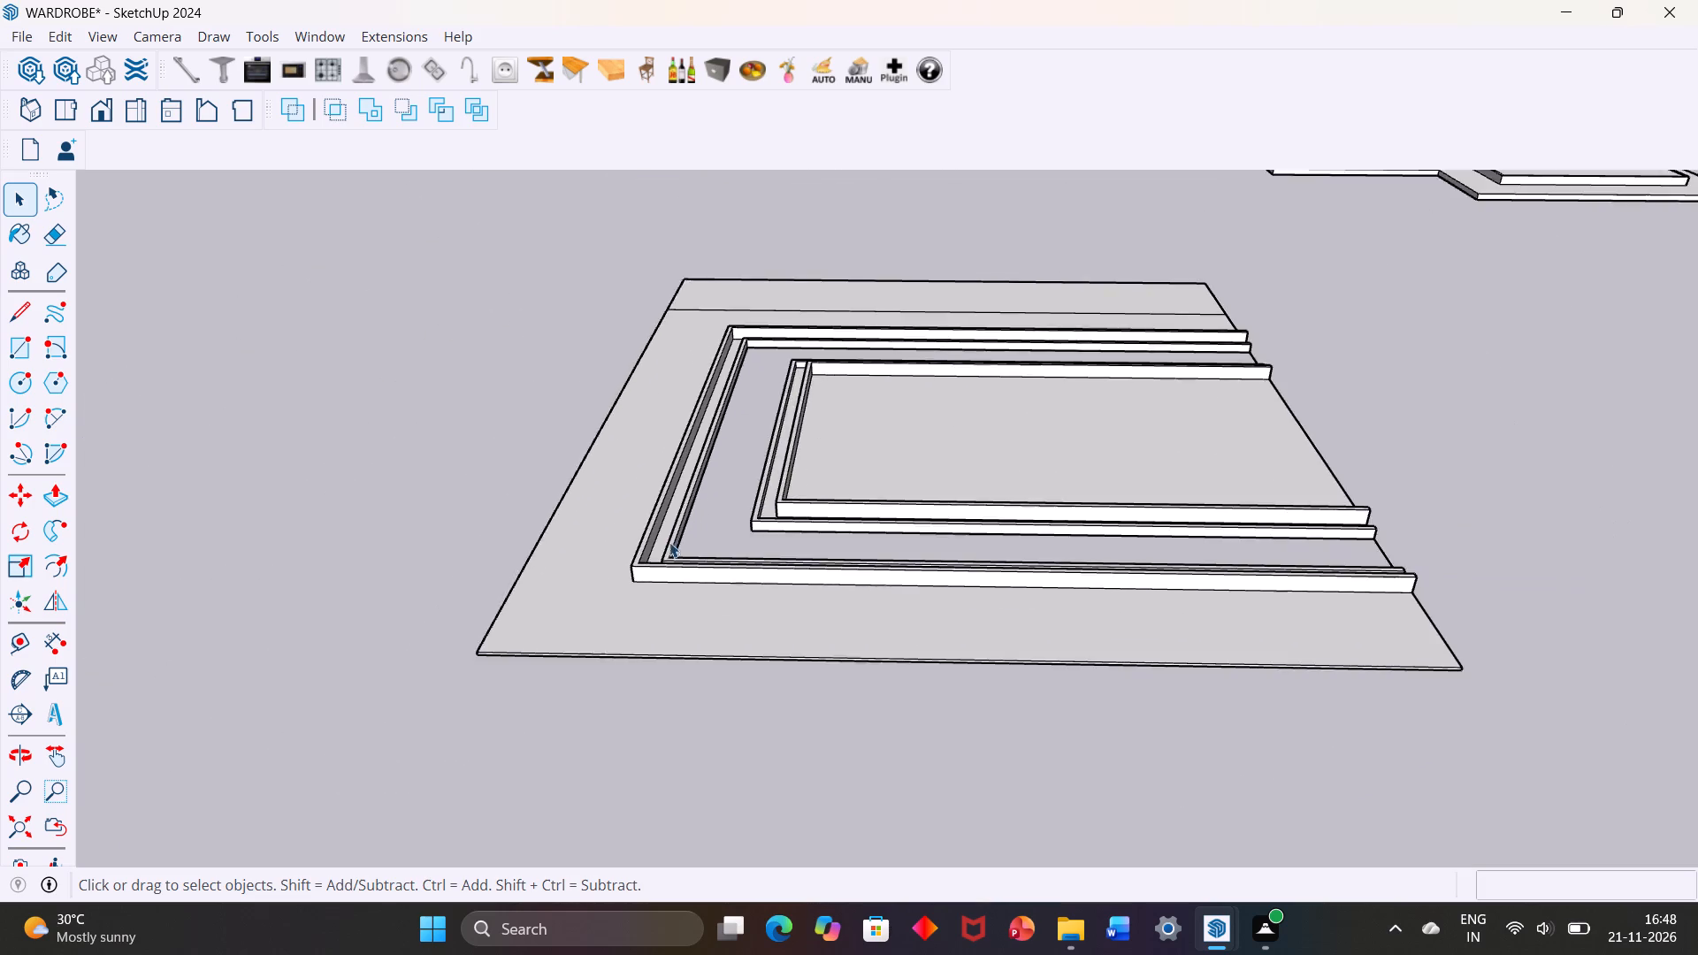
pyautogui.scroll(-9, 669, 542)
pyautogui.scroll(1, 772, 462)
pyautogui.moveTo(772, 462); pyautogui.dragTo(757, 567, button='middle')
pyautogui.scroll(8, 750, 409)
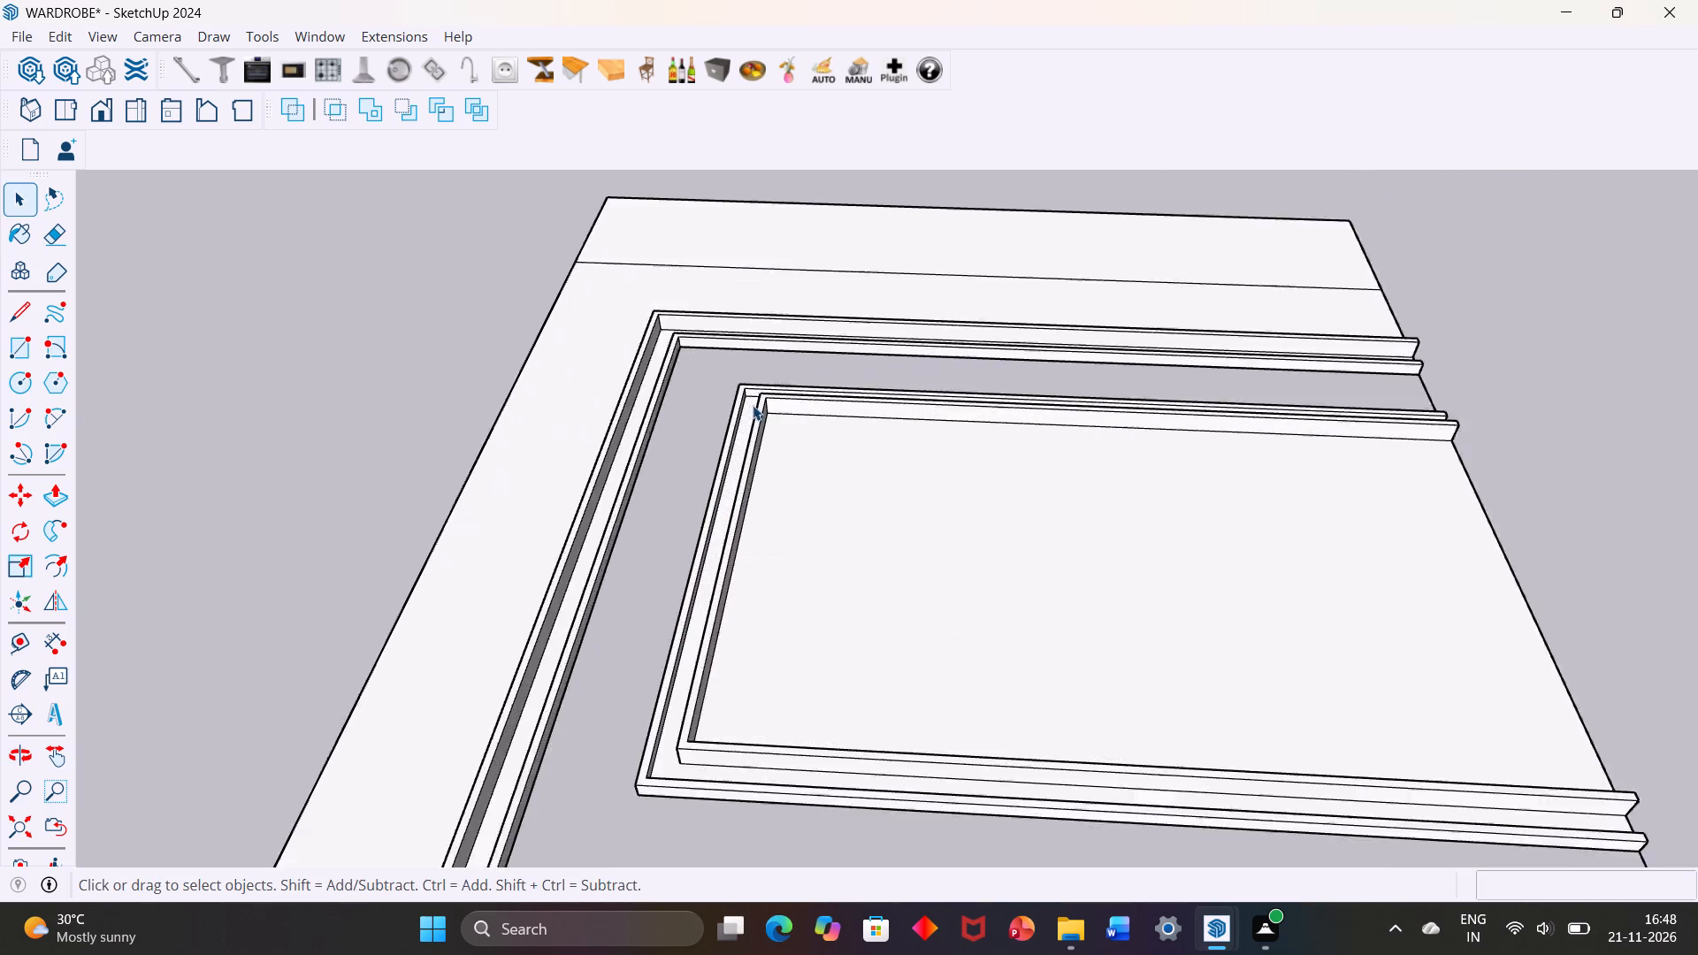
pyautogui.scroll(13, 753, 405)
pyautogui.scroll(-19, 754, 394)
pyautogui.middleClick(762, 359)
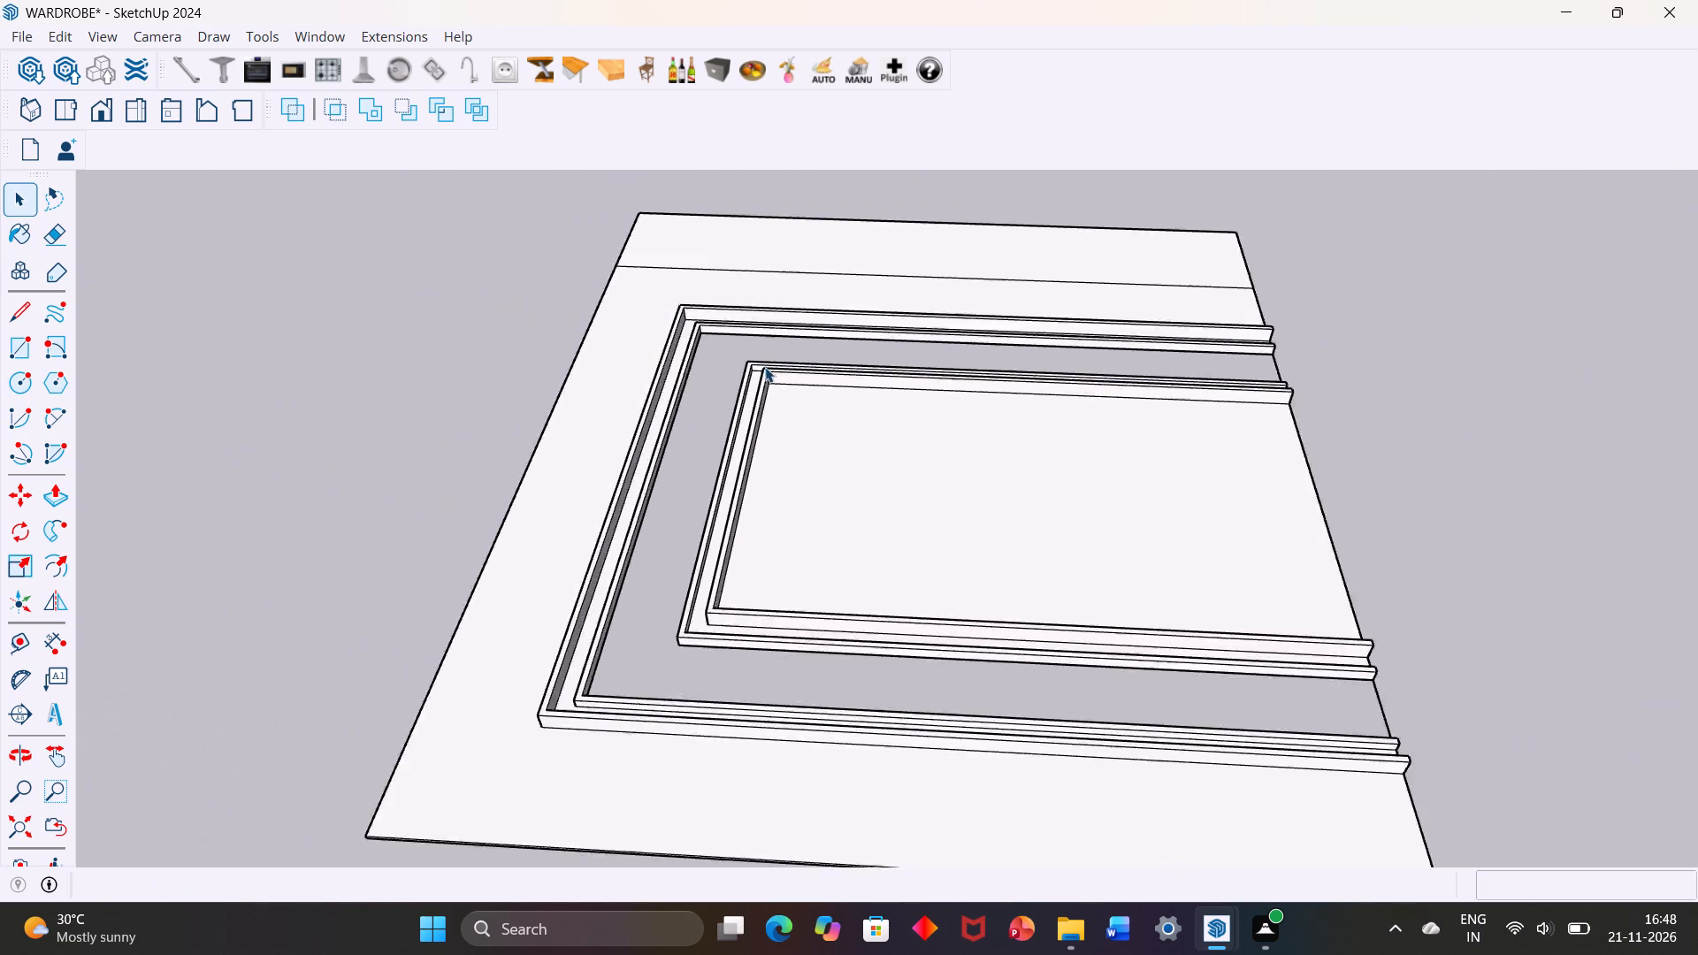
pyautogui.scroll(-8, 765, 367)
pyautogui.moveTo(765, 379); pyautogui.dragTo(765, 391, button='middle')
pyautogui.moveTo(899, 348); pyautogui.dragTo(621, 358, button='middle')
pyautogui.scroll(-2, 1037, 449)
pyautogui.moveTo(1037, 449); pyautogui.dragTo(662, 424, button='middle')
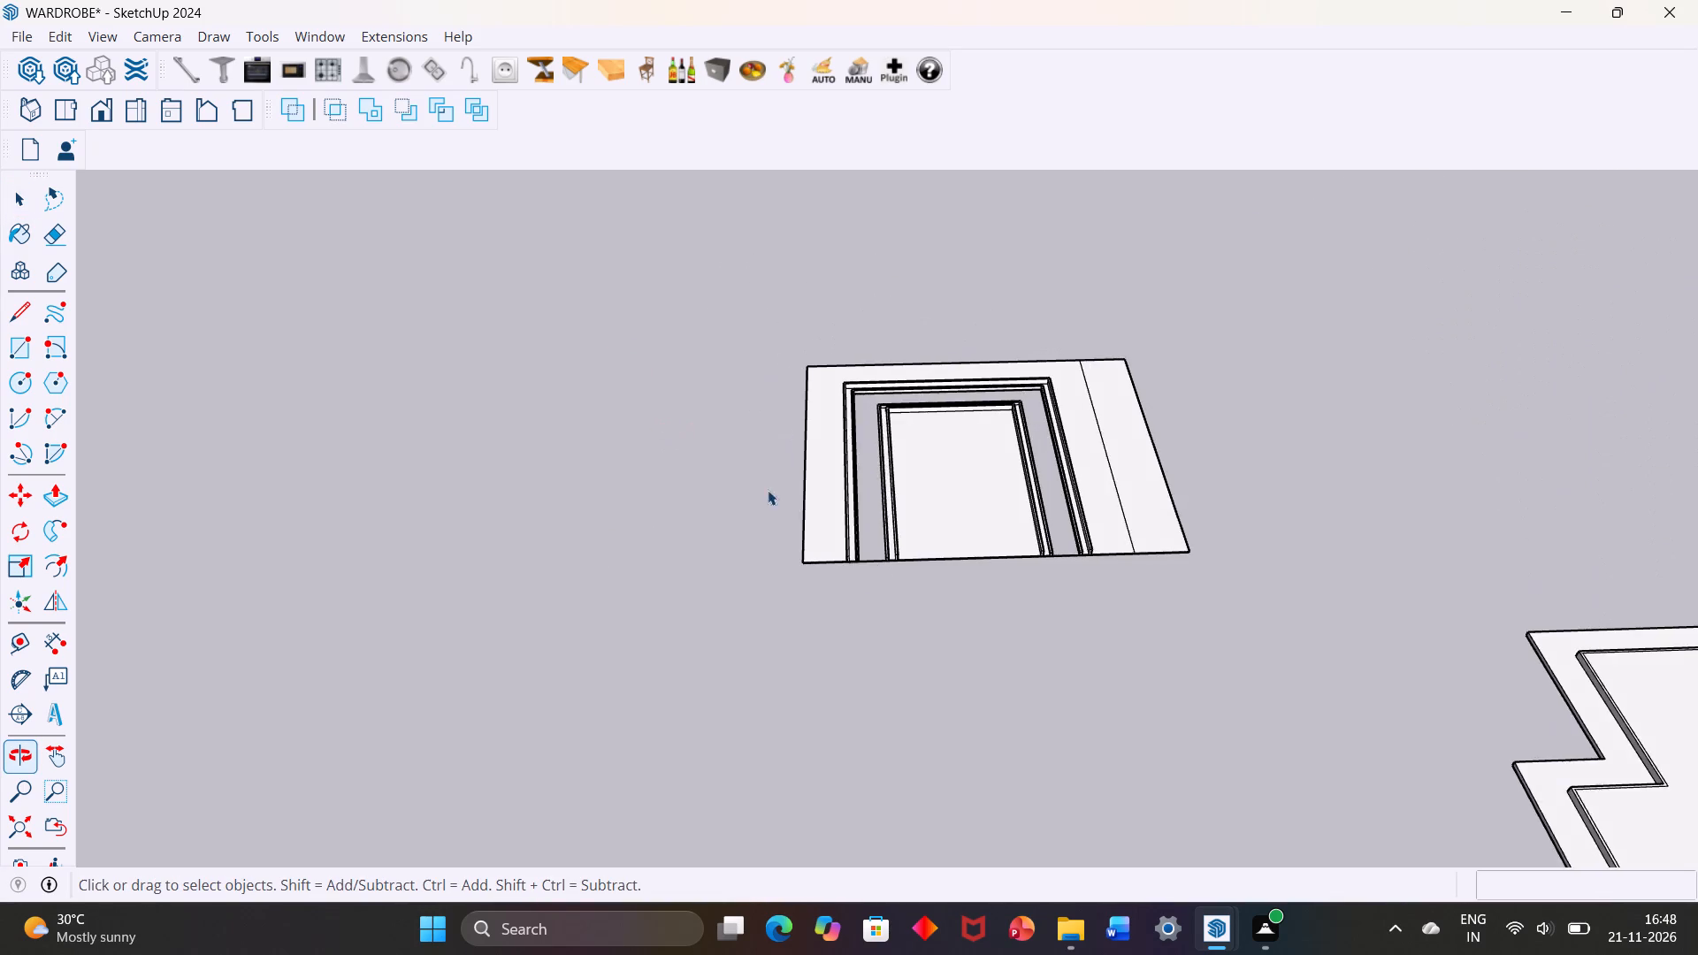
# Draw a 10' 5" by 8' 10" rectangle over the raised borders, between opposite outer corners of the outermost border's top.
pyautogui.scroll(4, 897, 568)
pyautogui.moveTo(5, 344); pyautogui.dragTo(22, 349)
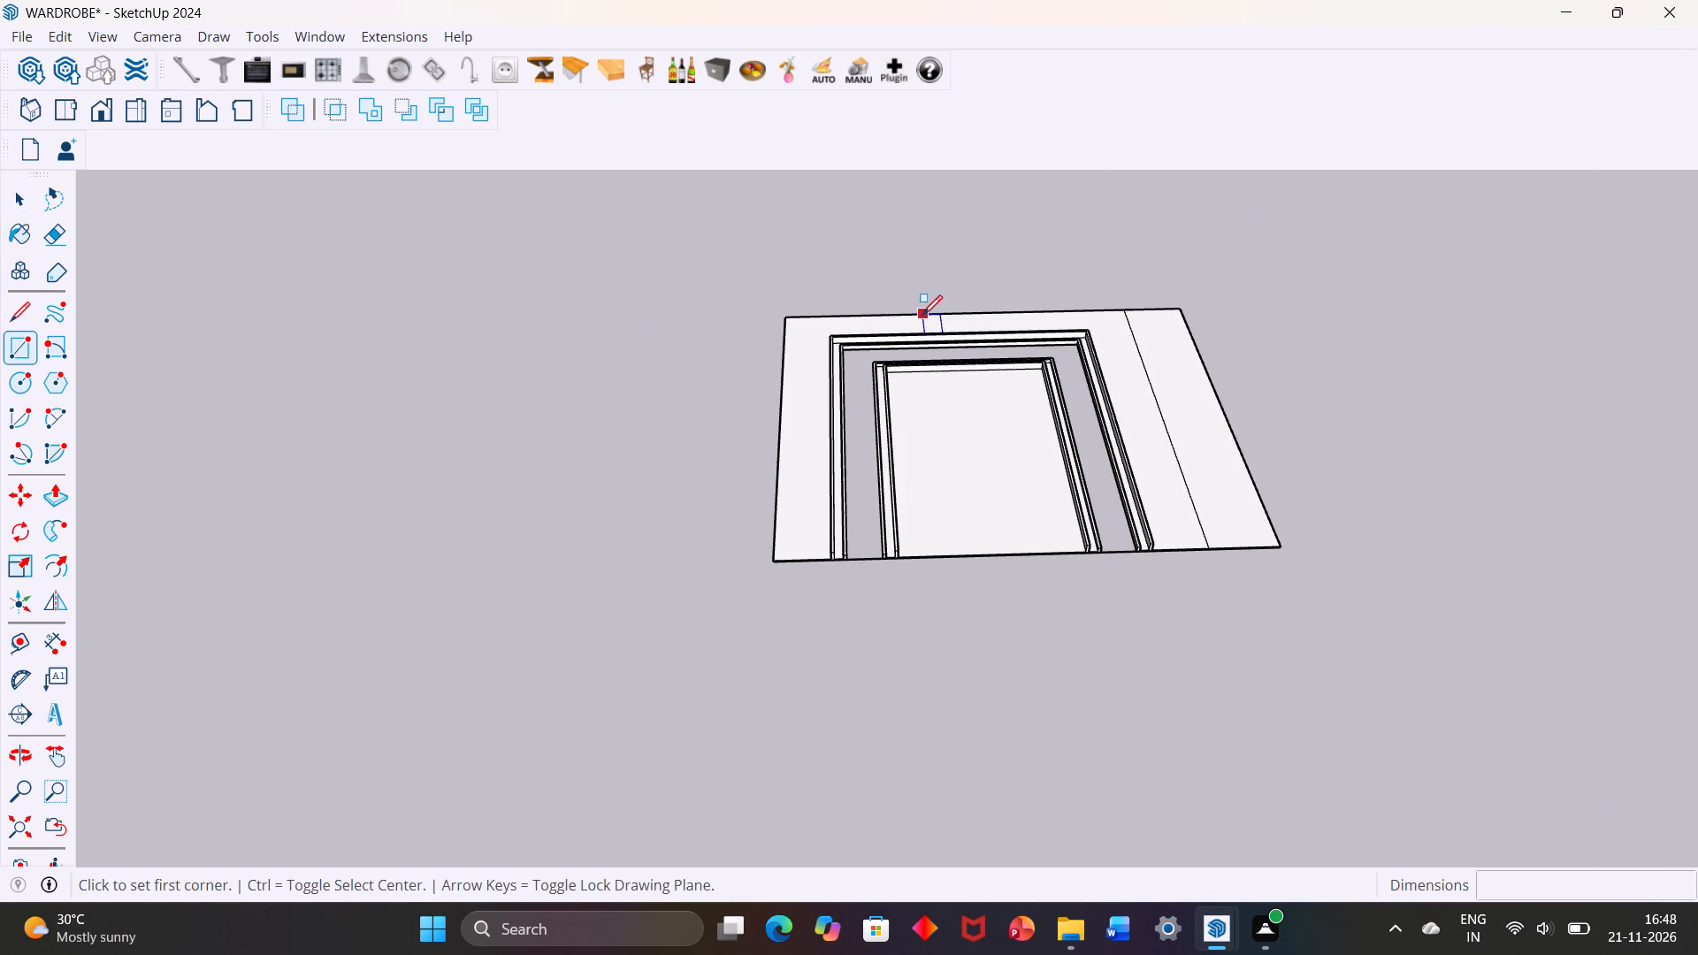
pyautogui.scroll(16, 869, 317)
pyautogui.scroll(4, 795, 348)
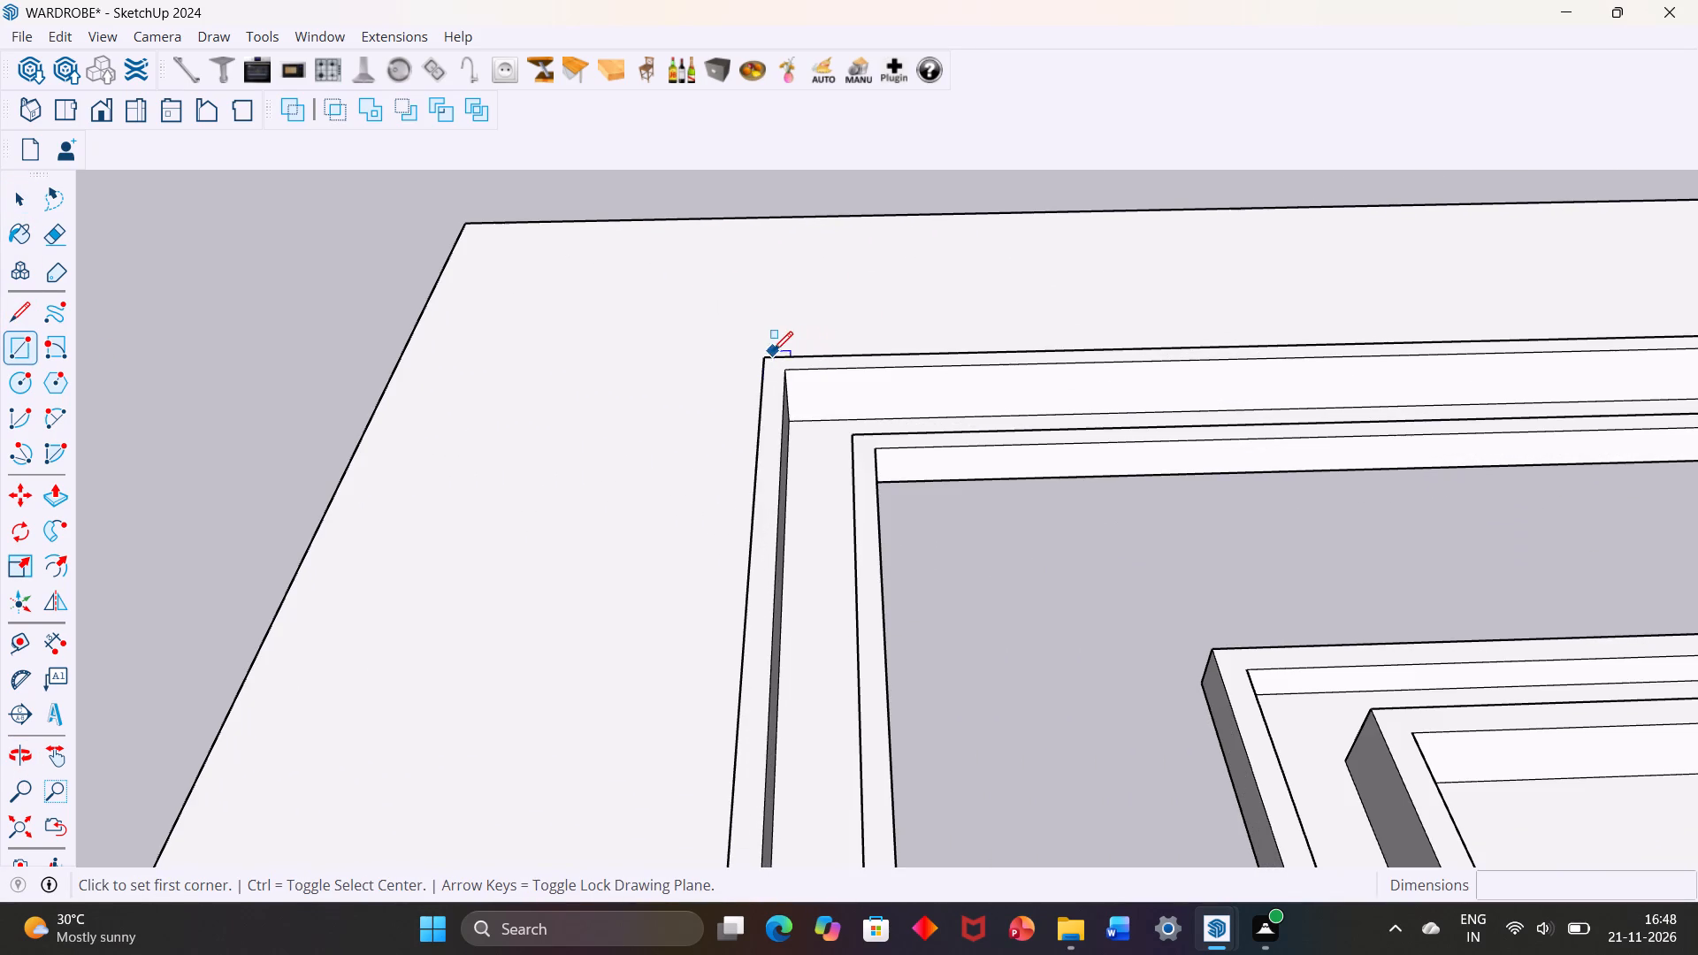
pyautogui.click(769, 357)
pyautogui.scroll(-20, 723, 212)
pyautogui.scroll(-2, 723, 212)
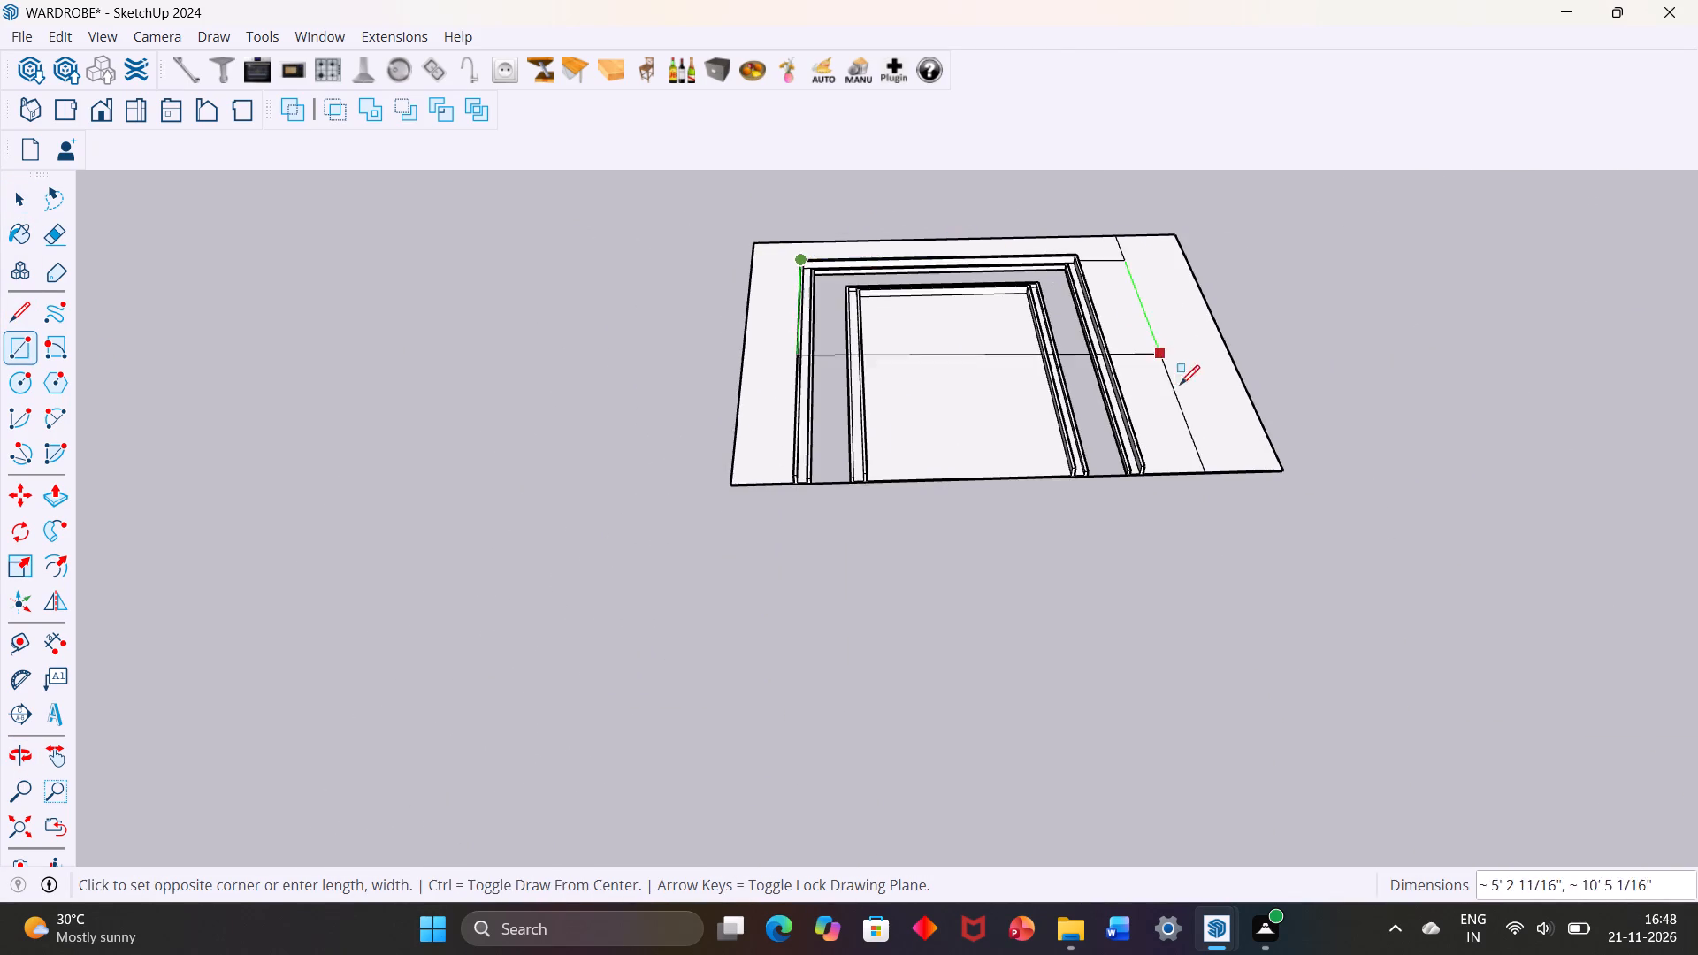
pyautogui.scroll(8, 1188, 433)
pyautogui.scroll(5, 1116, 479)
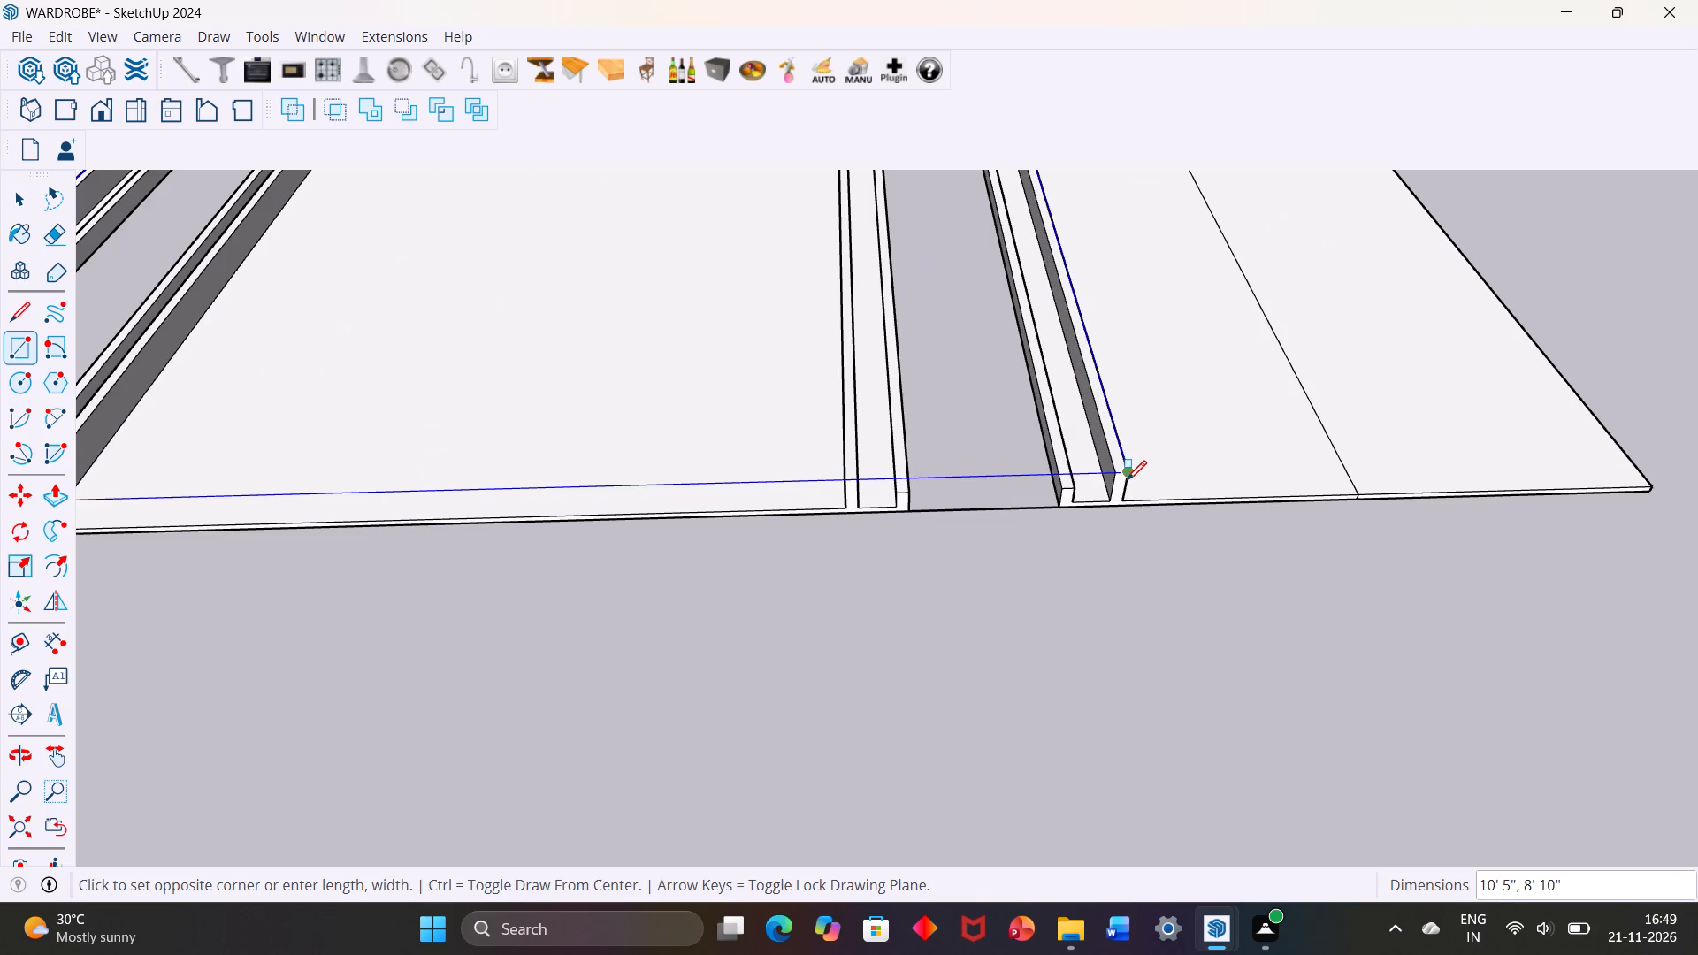
pyautogui.scroll(1, 1127, 480)
pyautogui.click(1128, 470)
# Reverse the covering face seen through the U-shaped cut-out from the panel's underside.
pyautogui.scroll(-8, 1102, 473)
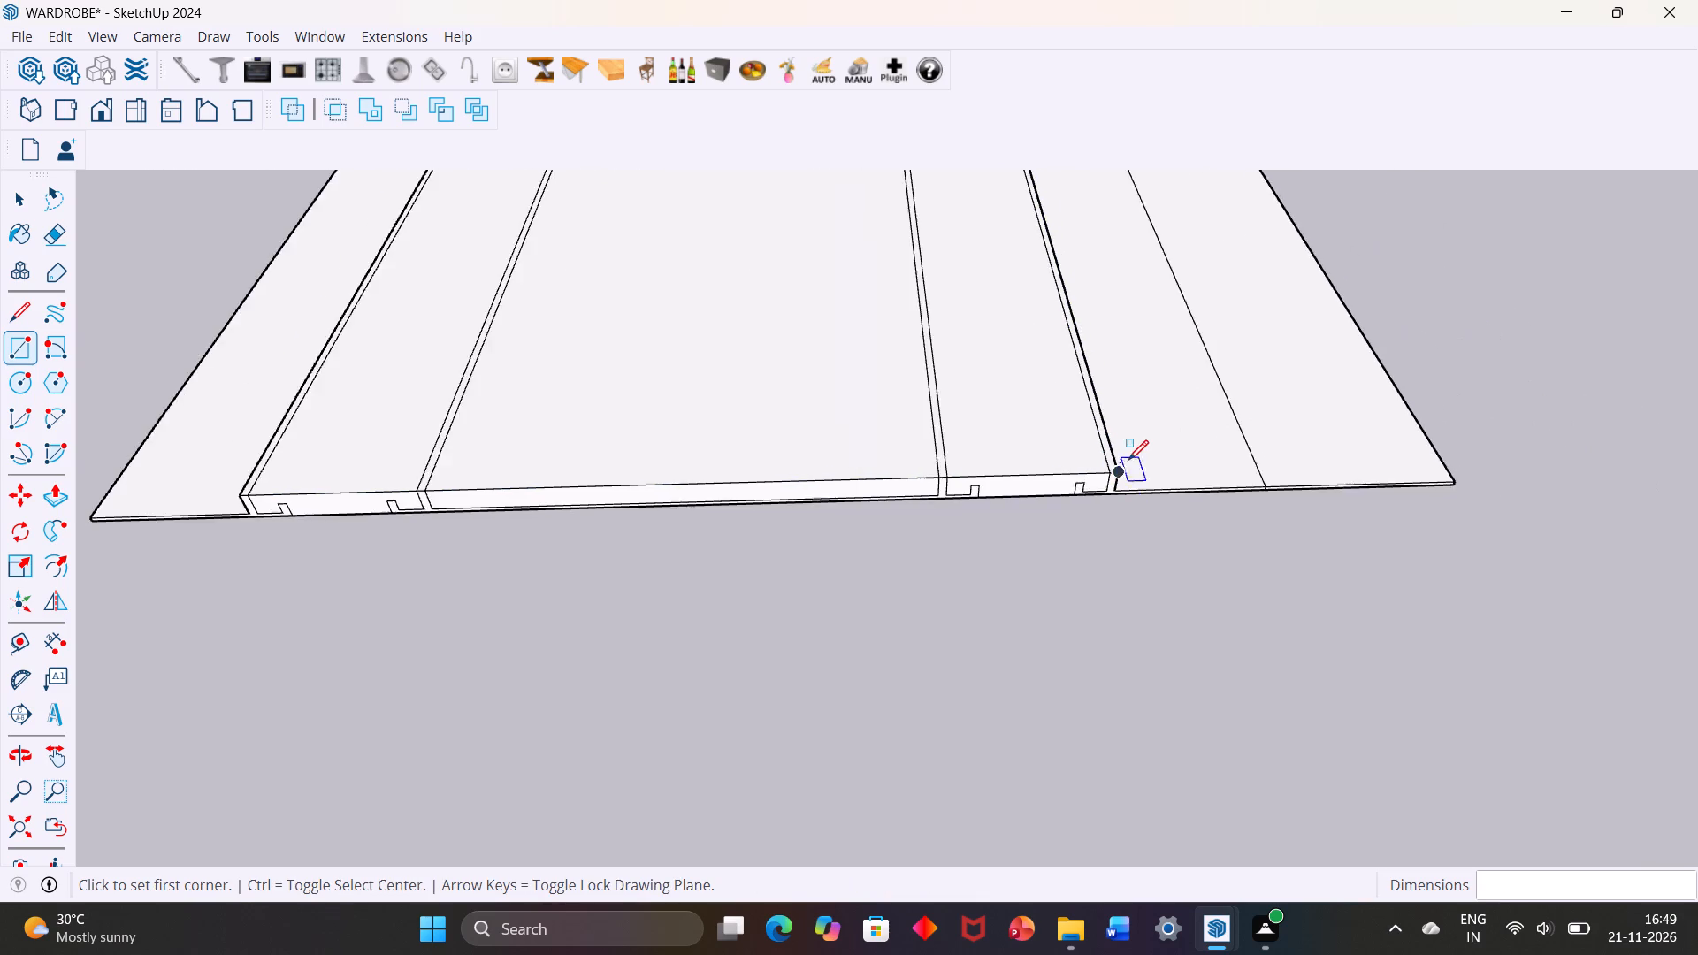
pyautogui.scroll(-4, 1128, 460)
pyautogui.scroll(-1, 579, 557)
pyautogui.moveTo(708, 523); pyautogui.dragTo(750, 311, button='middle')
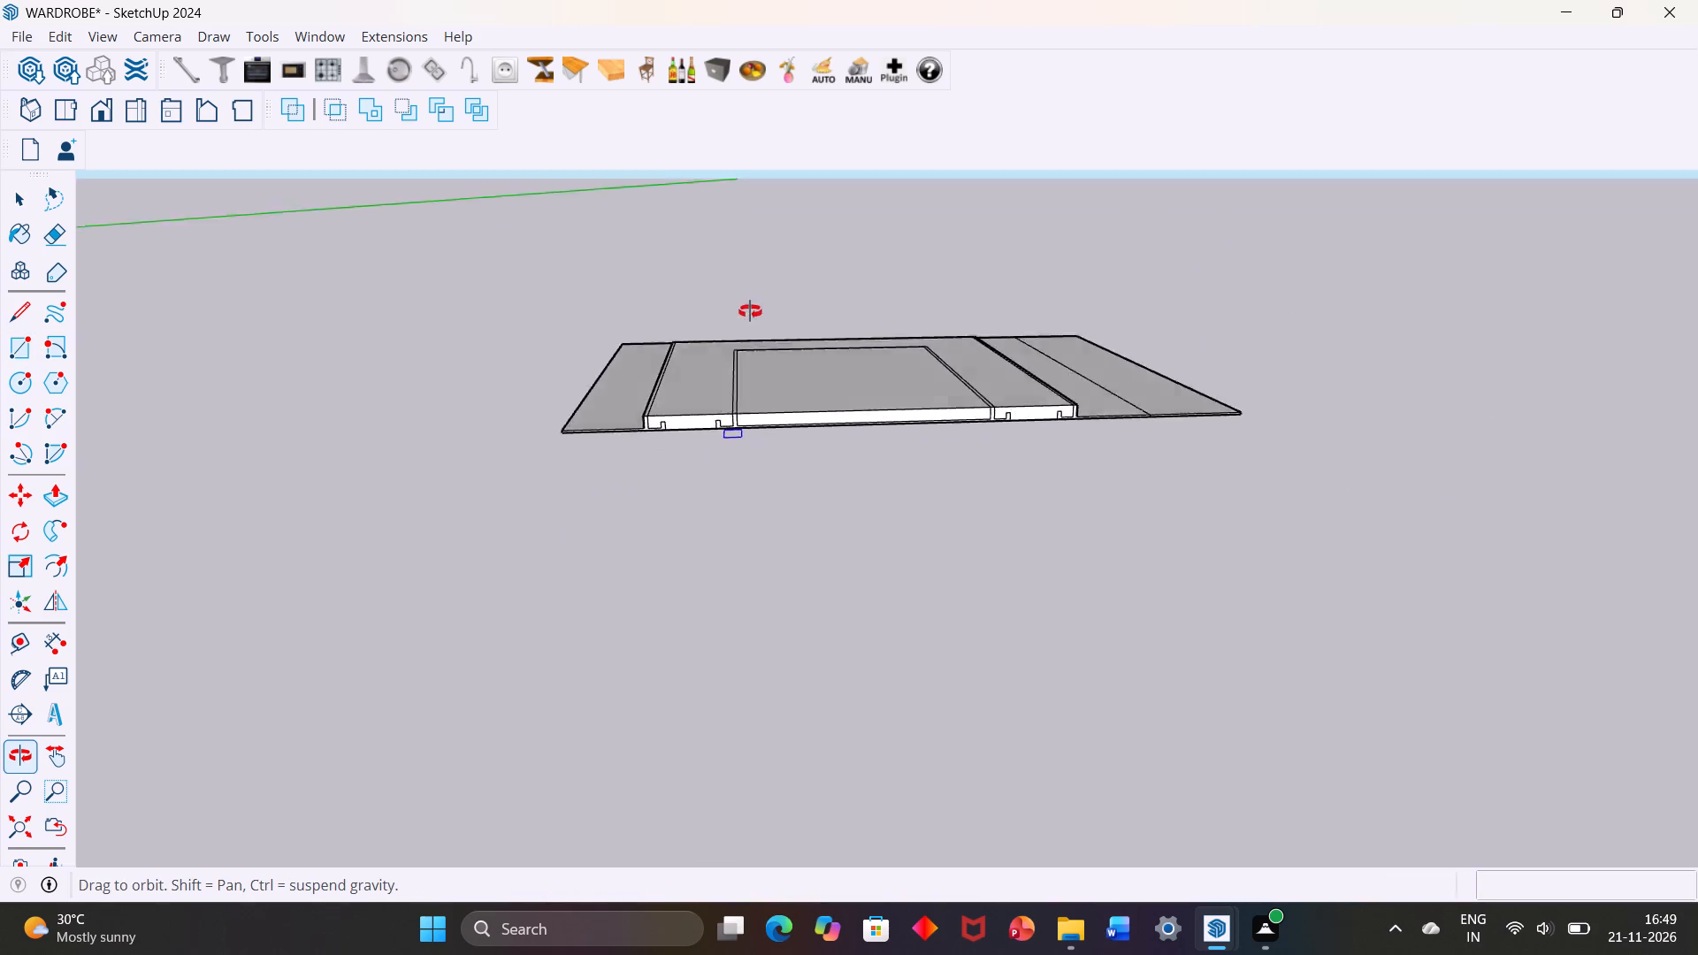
pyautogui.moveTo(750, 311); pyautogui.dragTo(825, 200, button='middle')
pyautogui.scroll(-1, 969, 253)
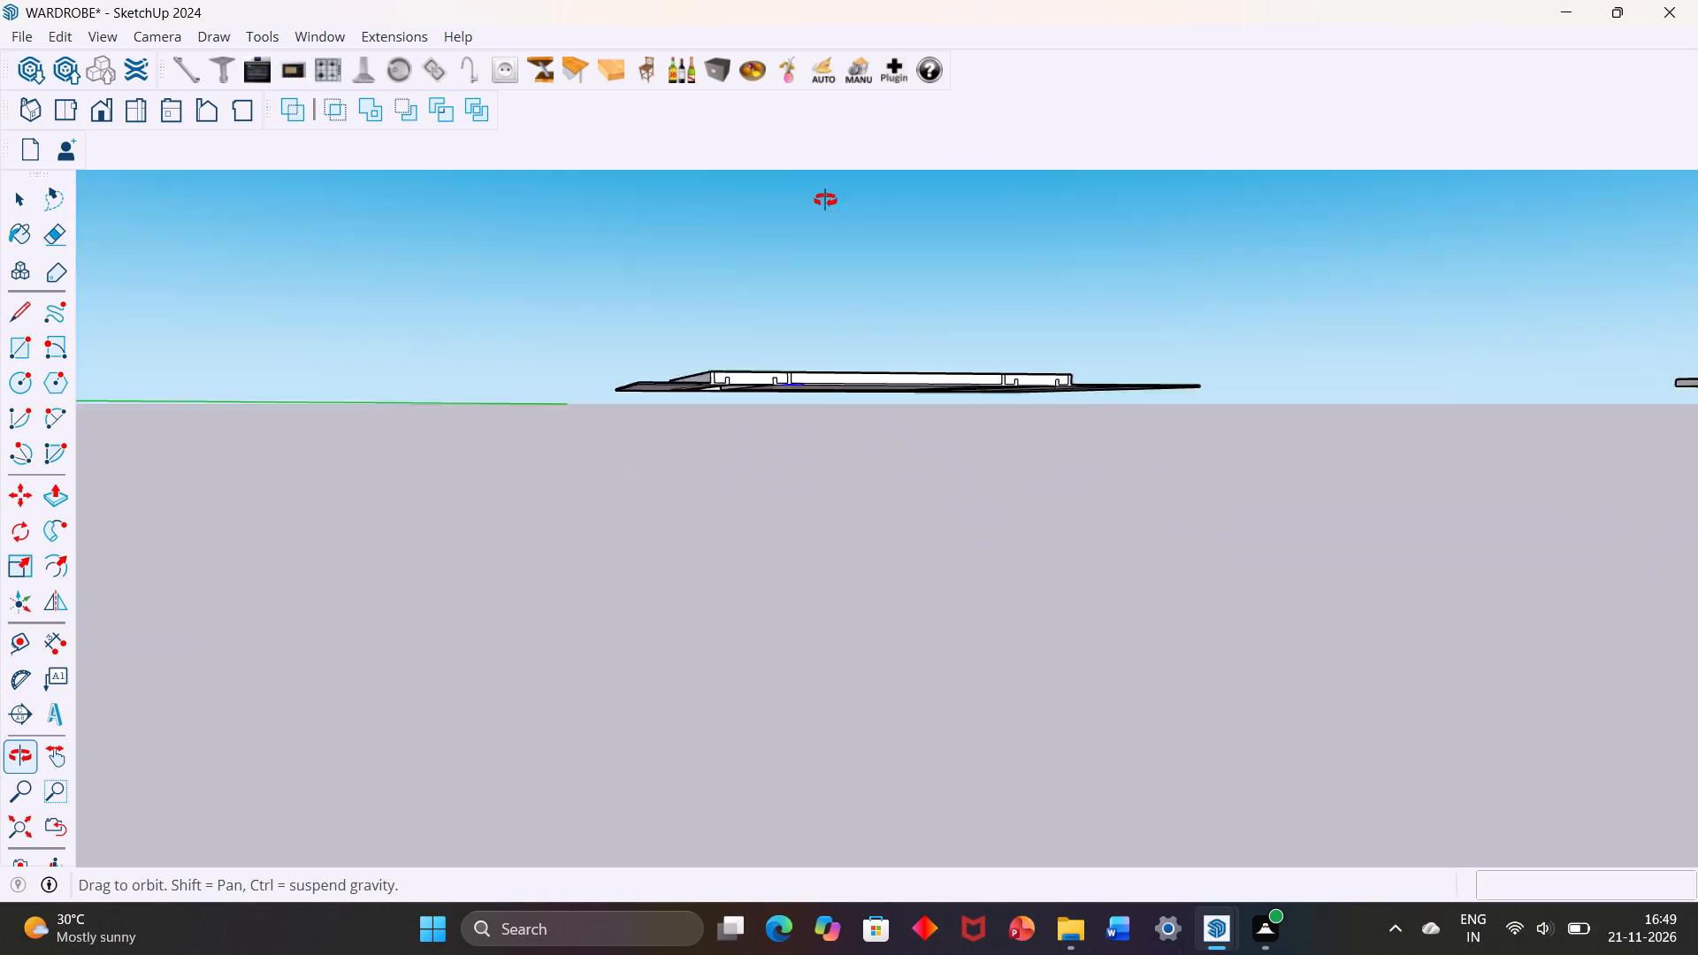
pyautogui.moveTo(825, 200); pyautogui.dragTo(830, 170, button='middle')
pyautogui.moveTo(753, 388); pyautogui.dragTo(797, 203, button='middle')
pyautogui.scroll(2, 778, 325)
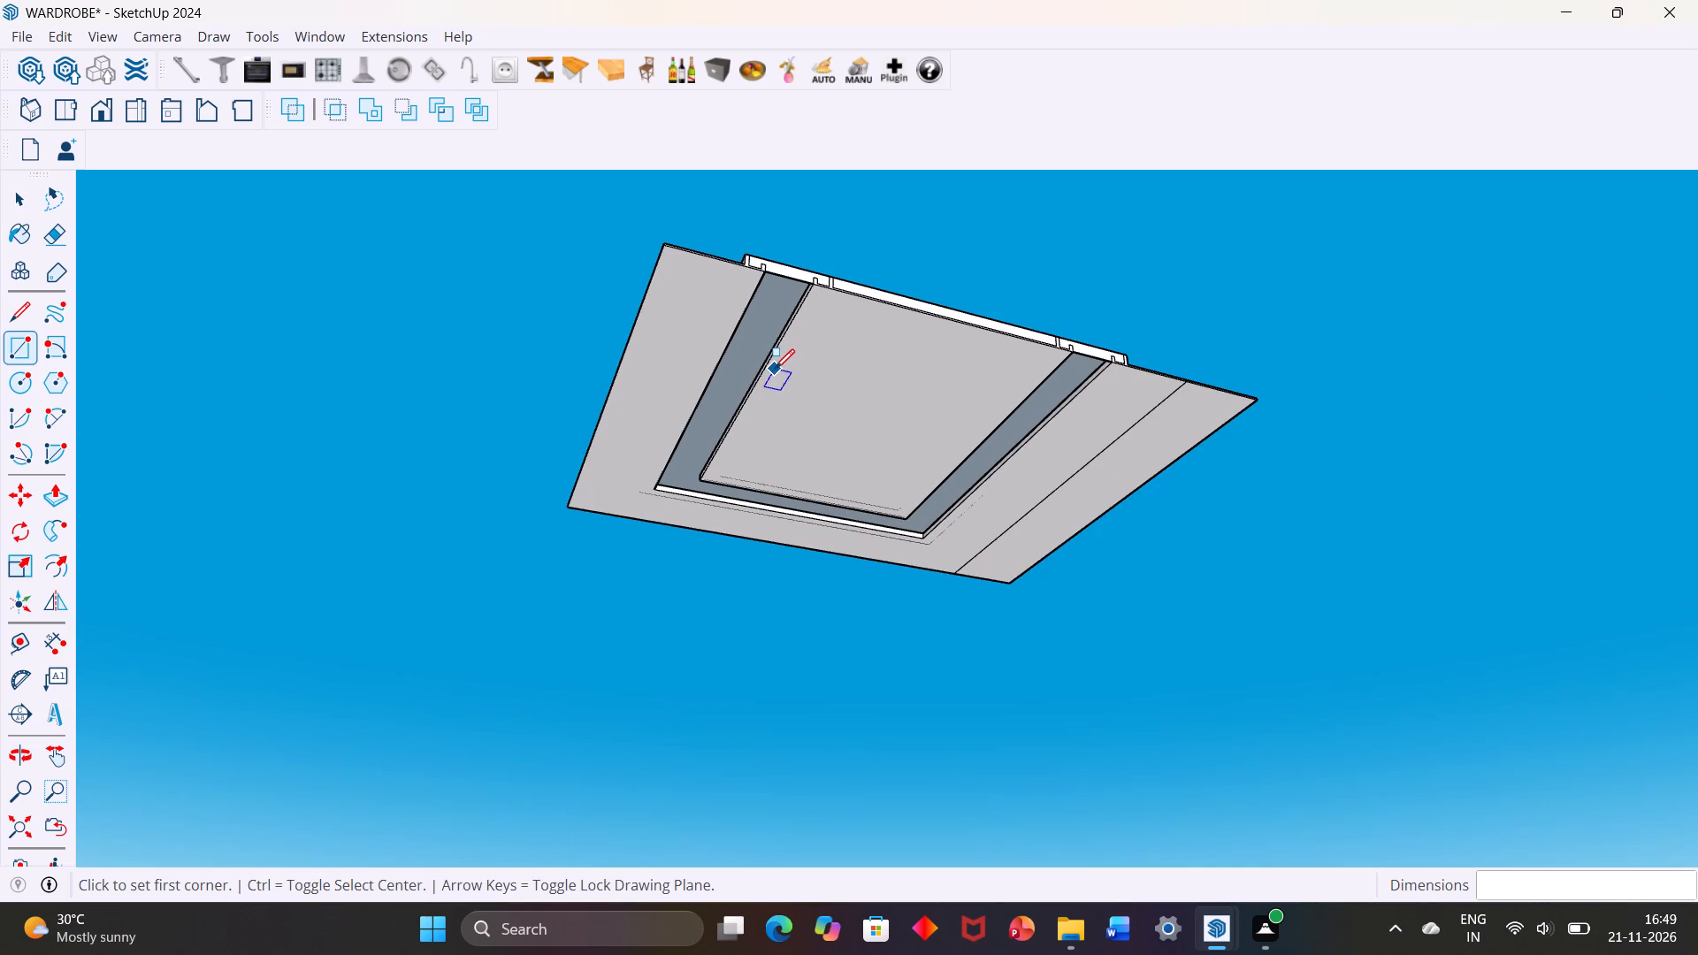
pyautogui.press('space')
pyautogui.click(751, 370)
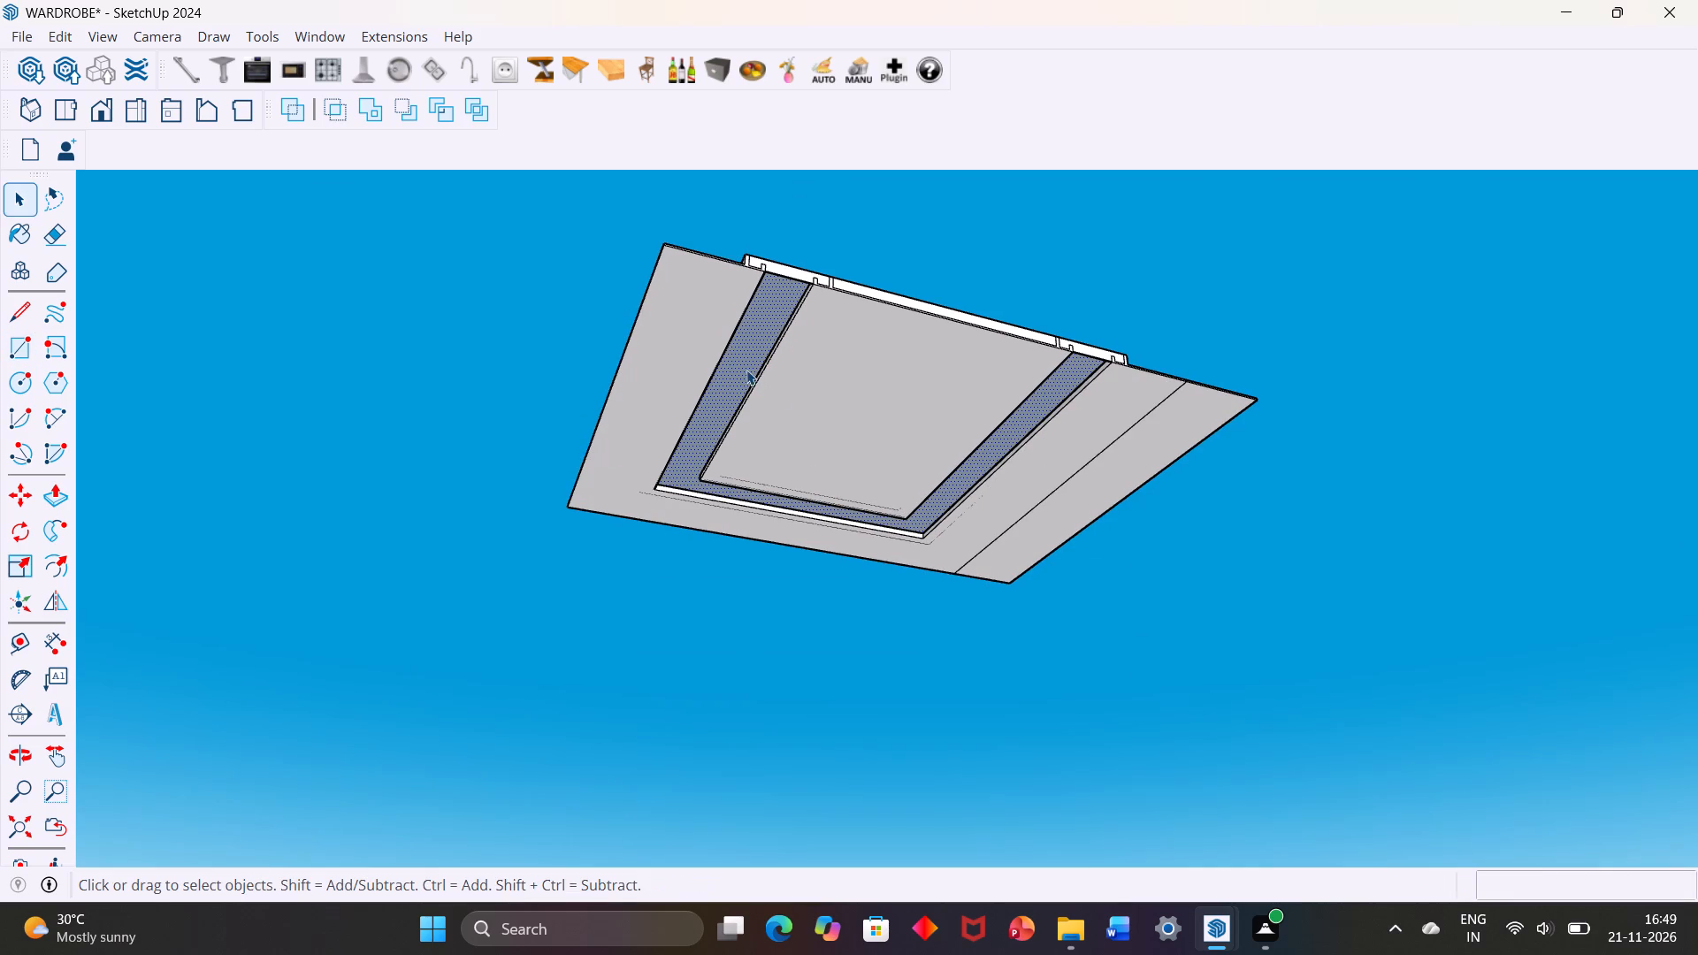
pyautogui.rightClick(743, 369)
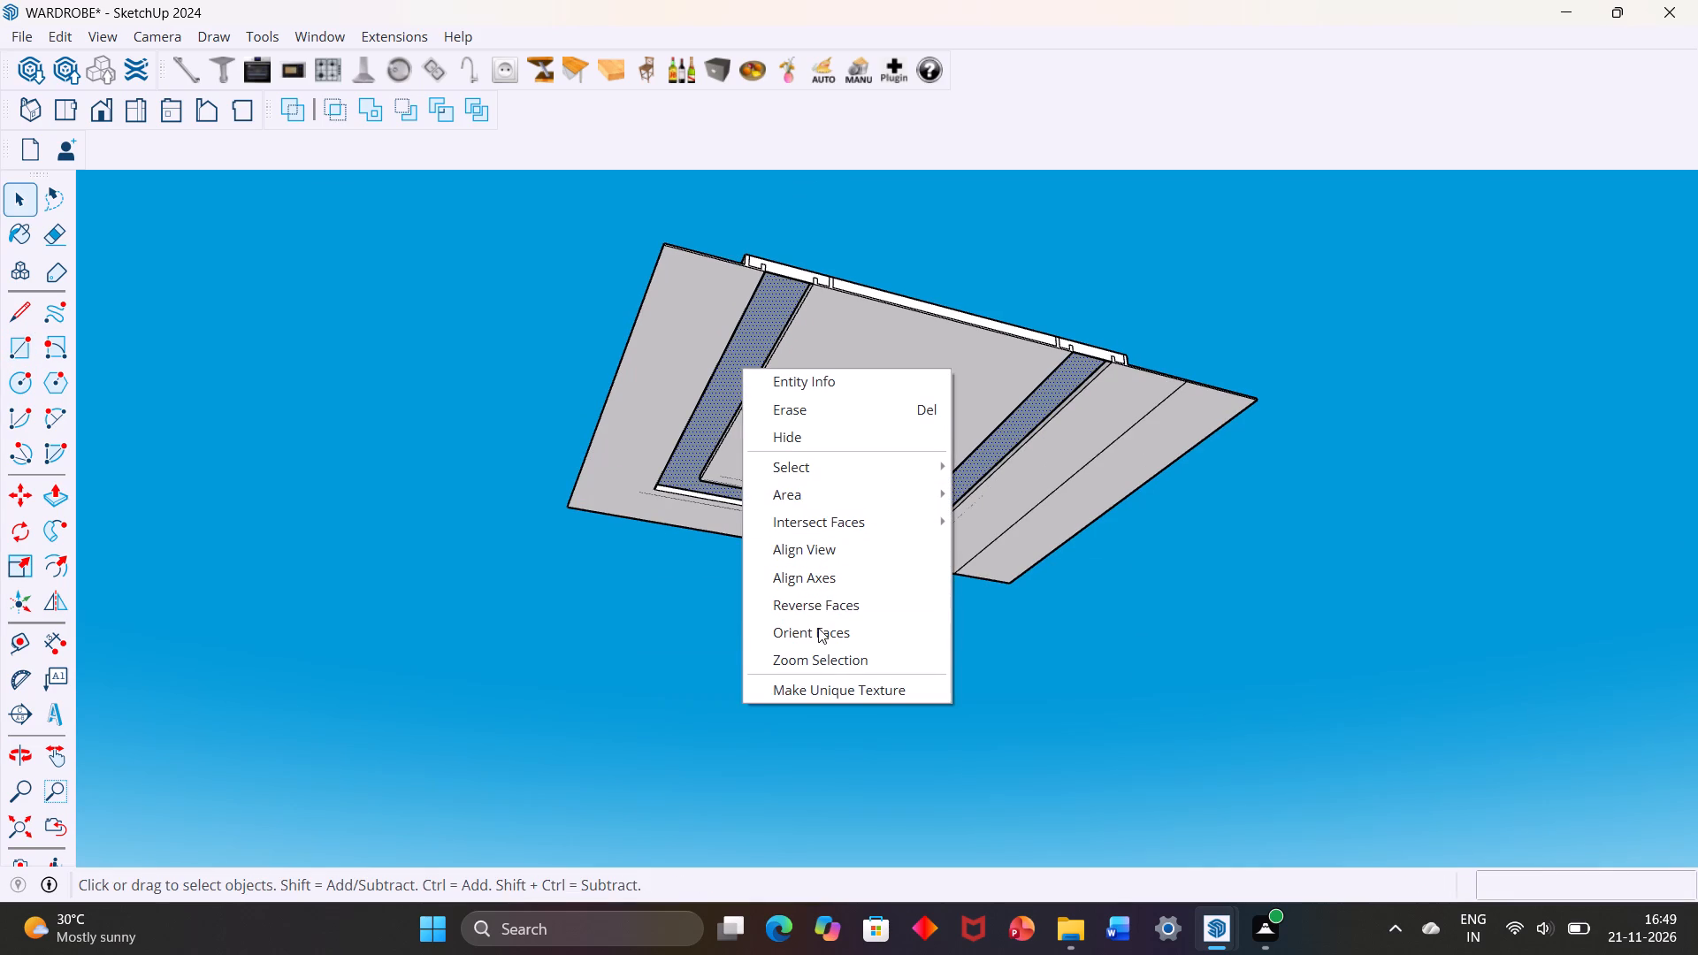
pyautogui.click(826, 607)
# Examine the covered panel from above and below, and alongside the other models in the scene.
pyautogui.moveTo(924, 295); pyautogui.dragTo(844, 488, button='middle')
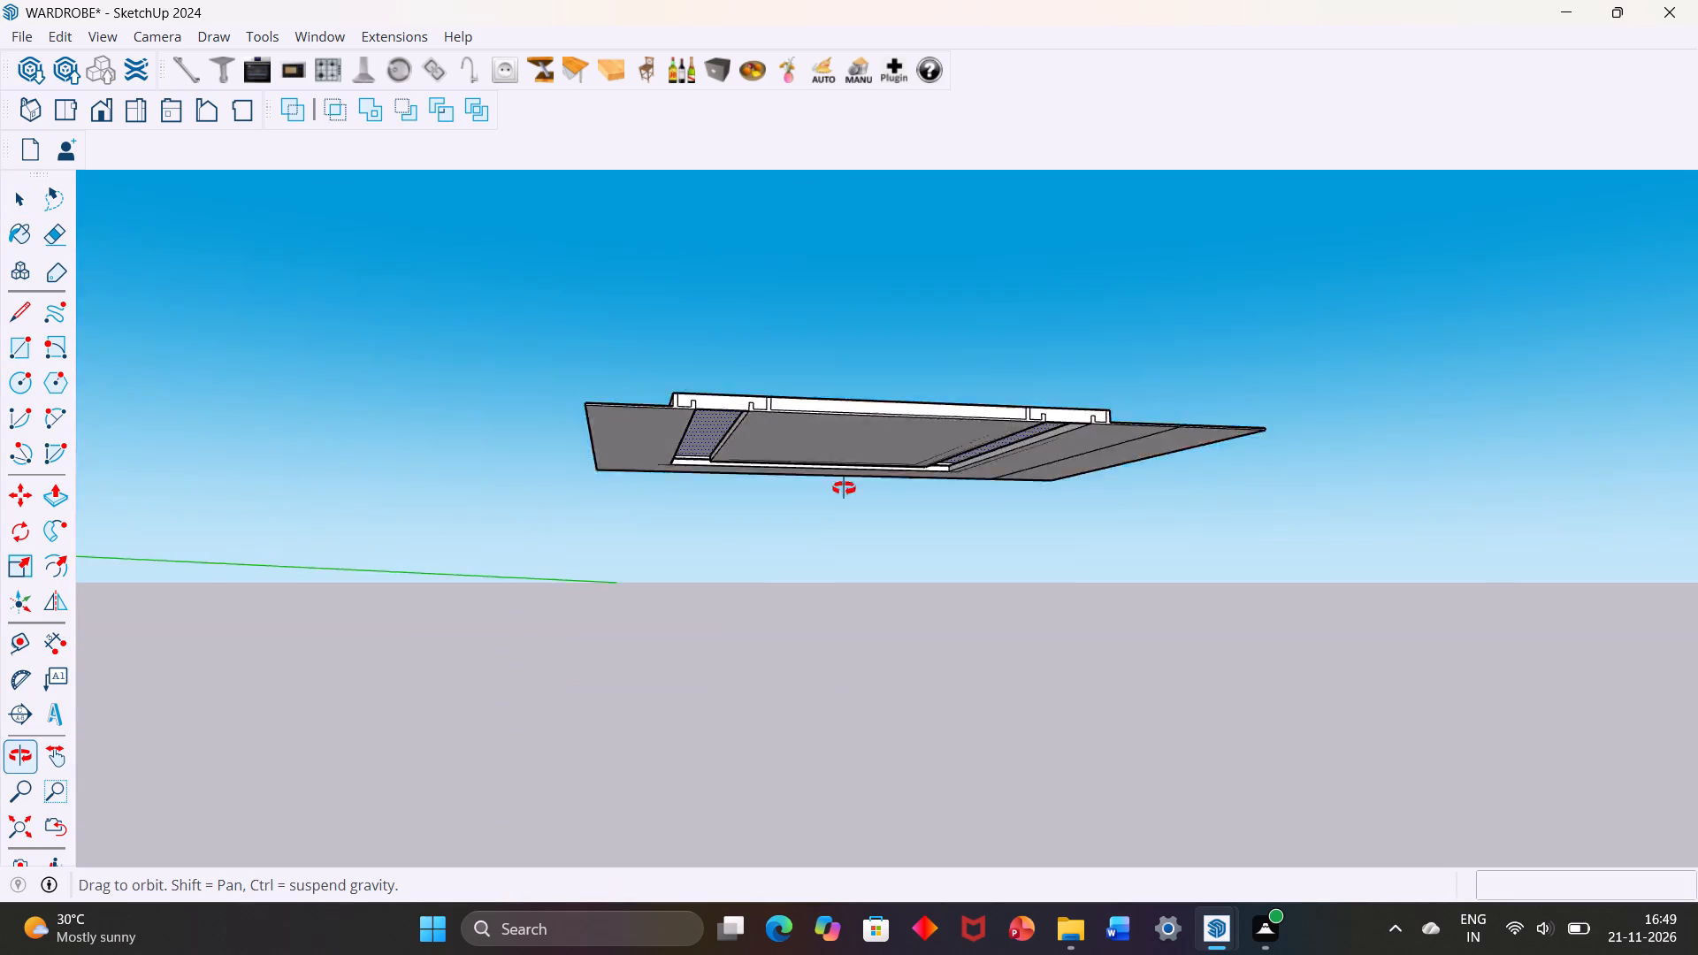
pyautogui.moveTo(844, 488); pyautogui.dragTo(777, 672, button='middle')
pyautogui.scroll(-1, 777, 672)
pyautogui.moveTo(808, 538); pyautogui.dragTo(772, 433, button='middle')
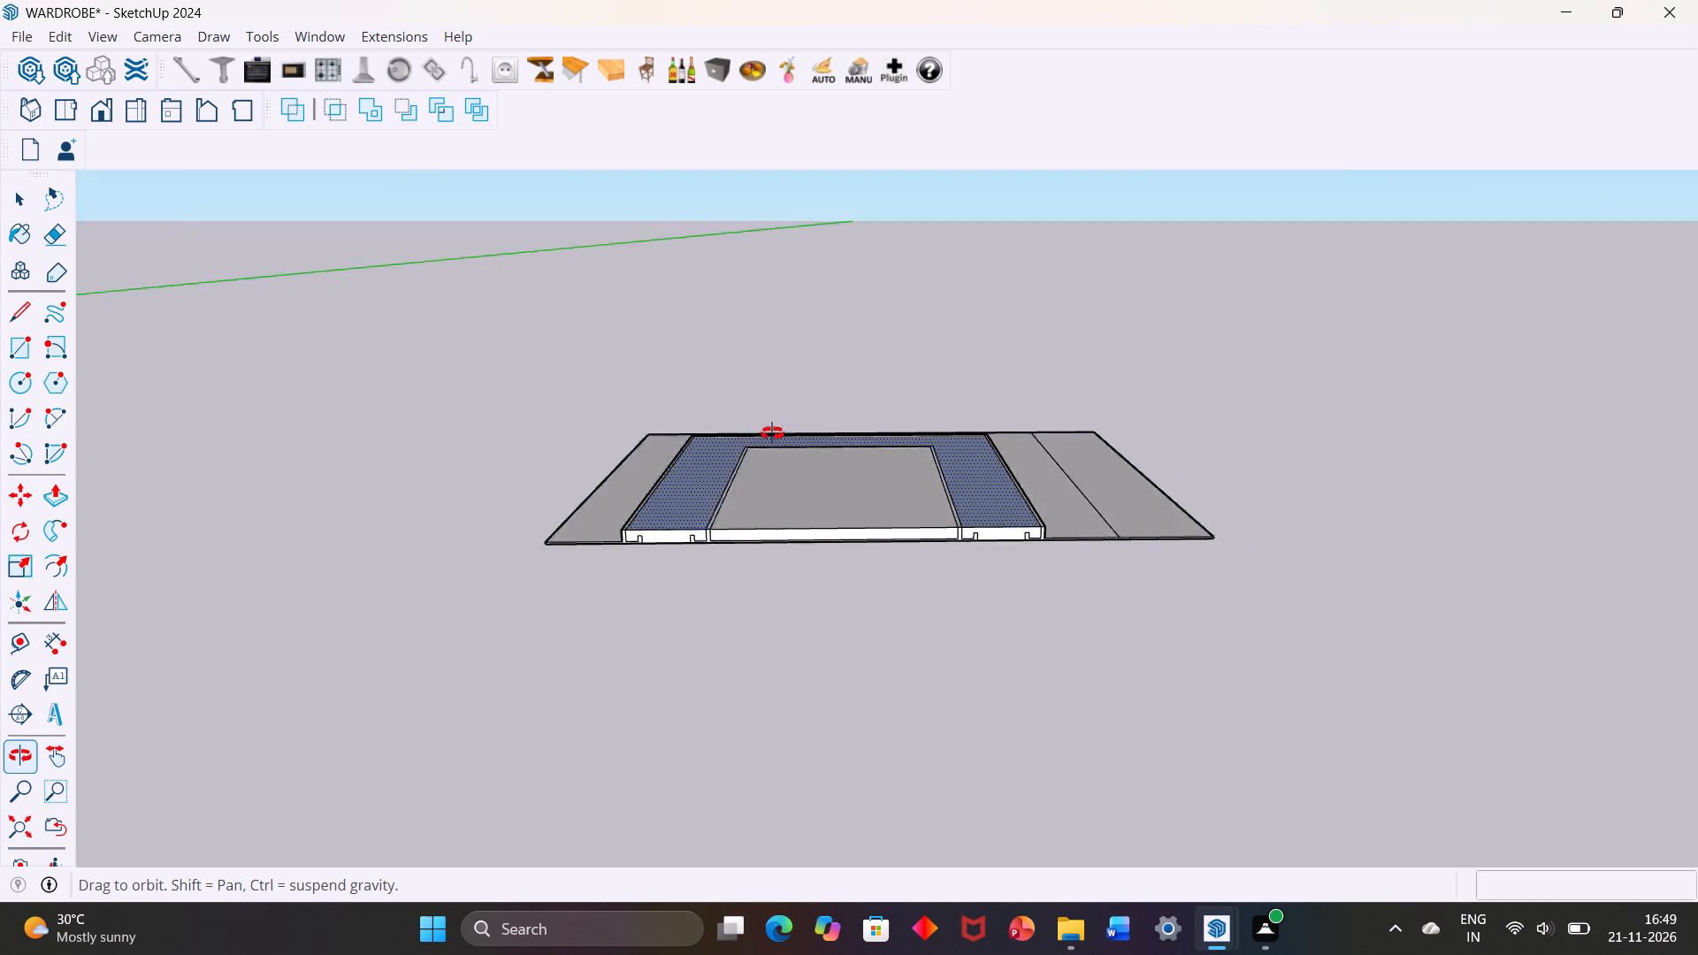
pyautogui.moveTo(772, 433); pyautogui.dragTo(710, 193, button='middle')
pyautogui.moveTo(765, 536); pyautogui.dragTo(772, 371, button='middle')
pyautogui.scroll(-11, 770, 384)
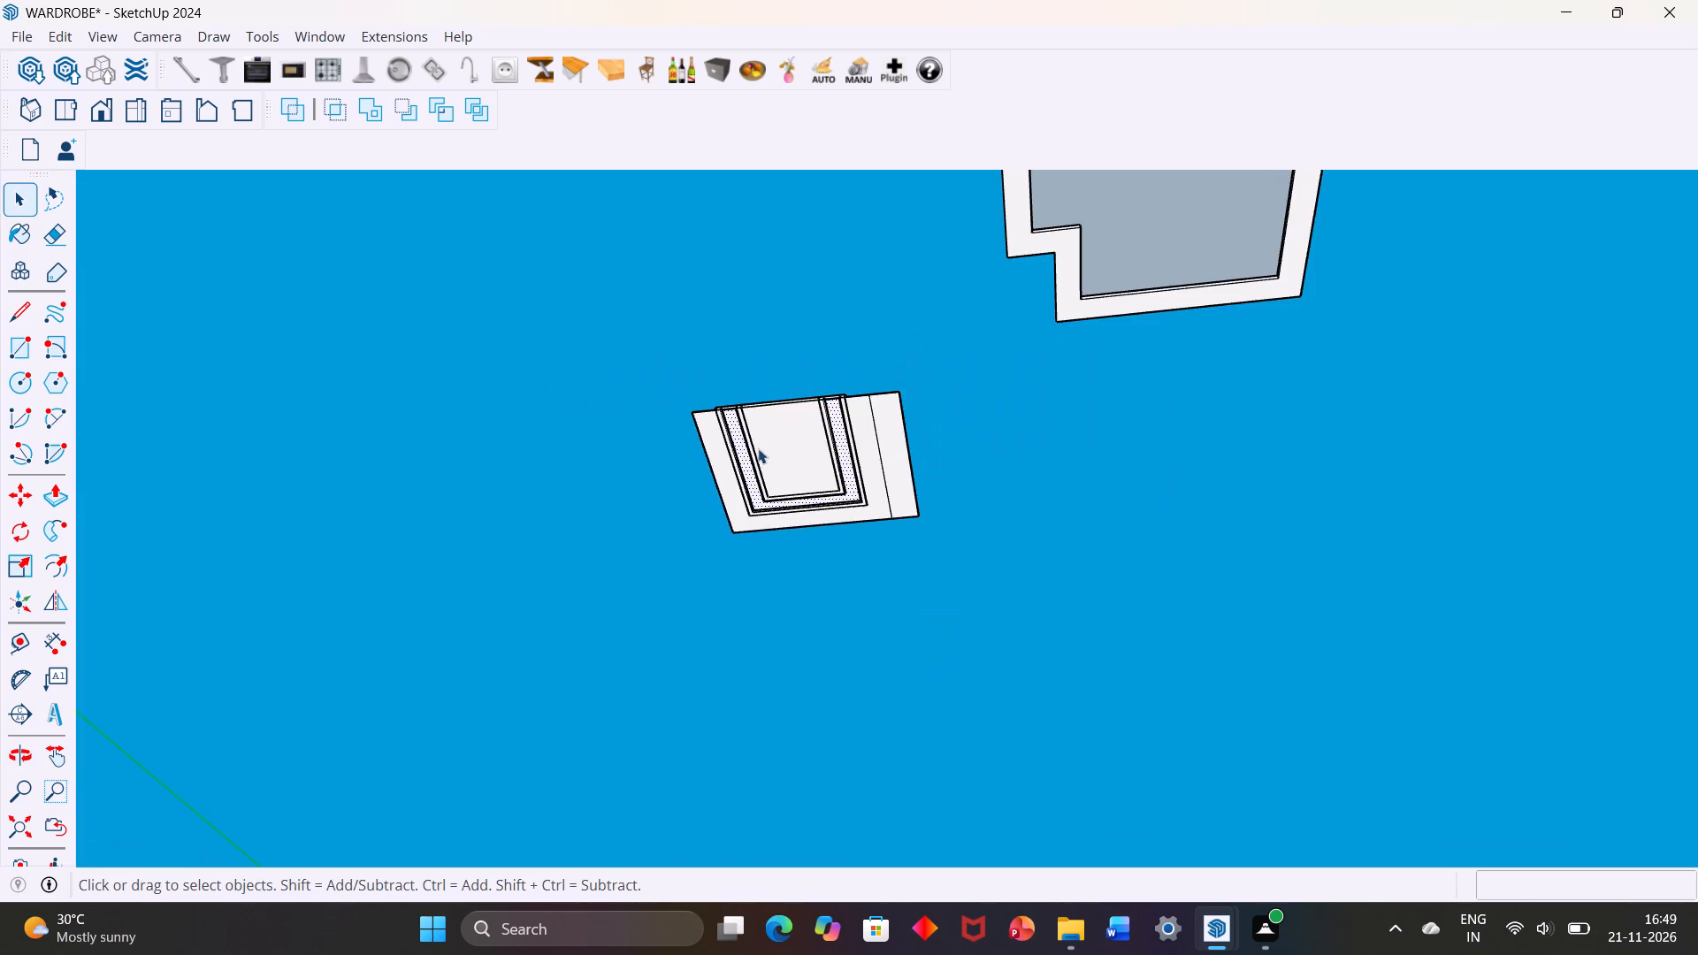
pyautogui.scroll(-1, 848, 401)
pyautogui.moveTo(848, 401); pyautogui.dragTo(879, 649, button='middle')
pyautogui.moveTo(878, 446); pyautogui.dragTo(919, 618, button='middle')
pyautogui.scroll(-1, 919, 597)
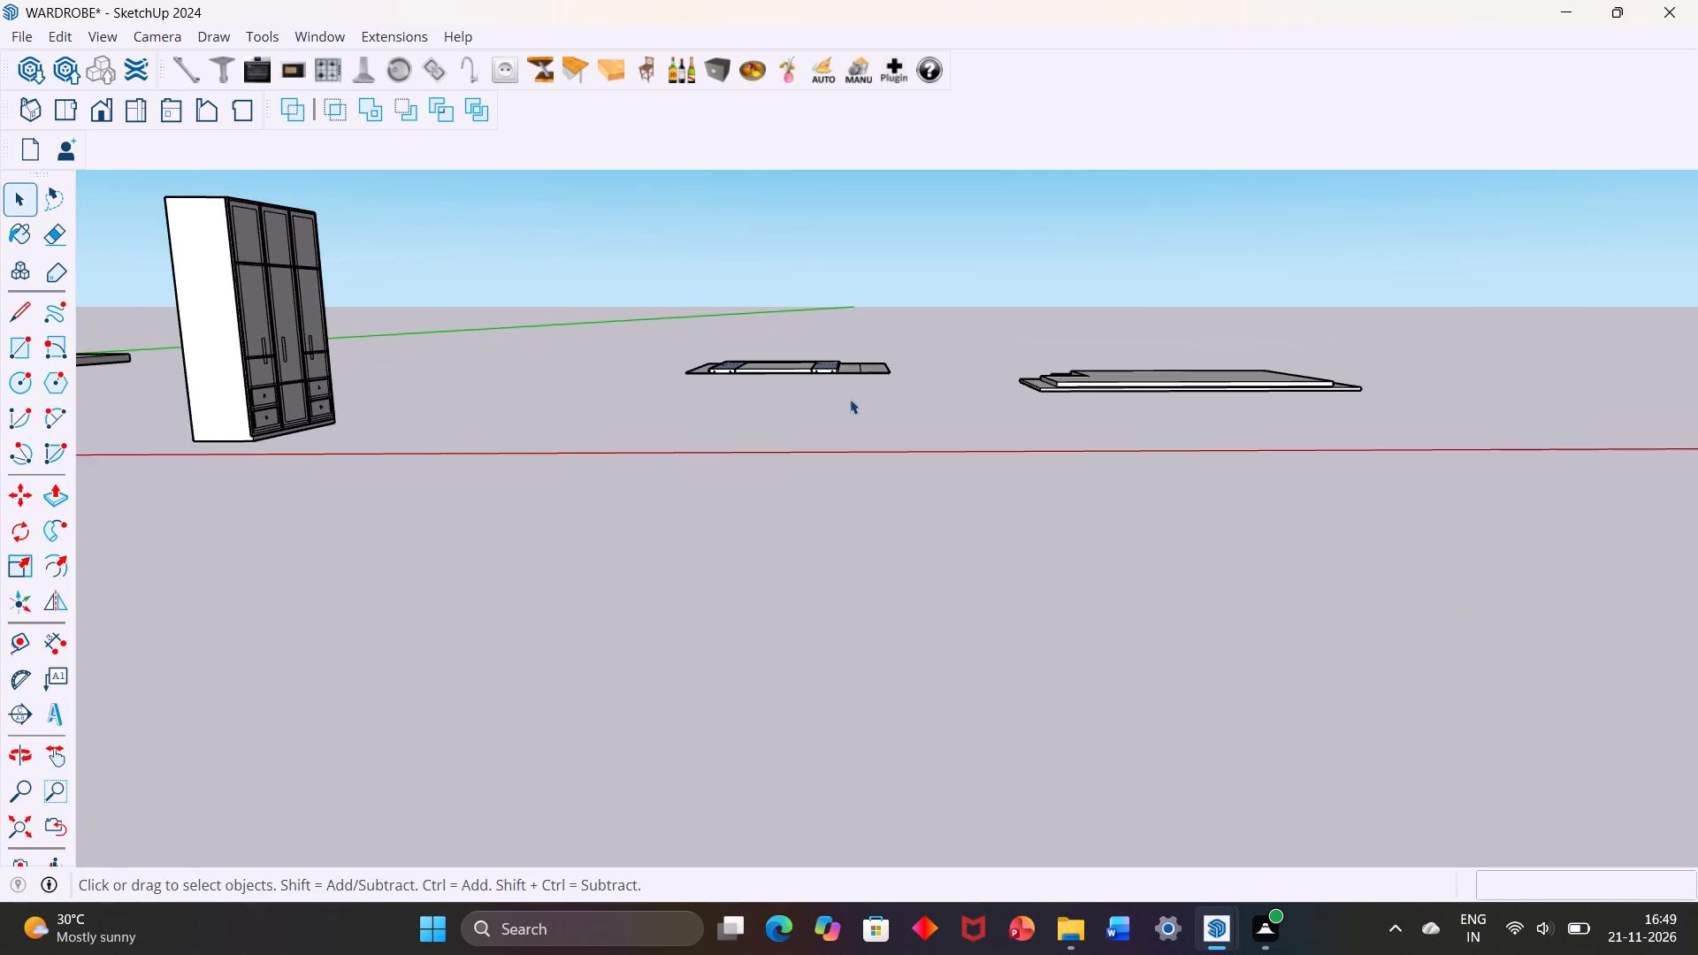
# Examine the covered panel from above, from below and from its open end where the border profiles show.
pyautogui.scroll(5, 1081, 378)
pyautogui.scroll(-7, 1057, 401)
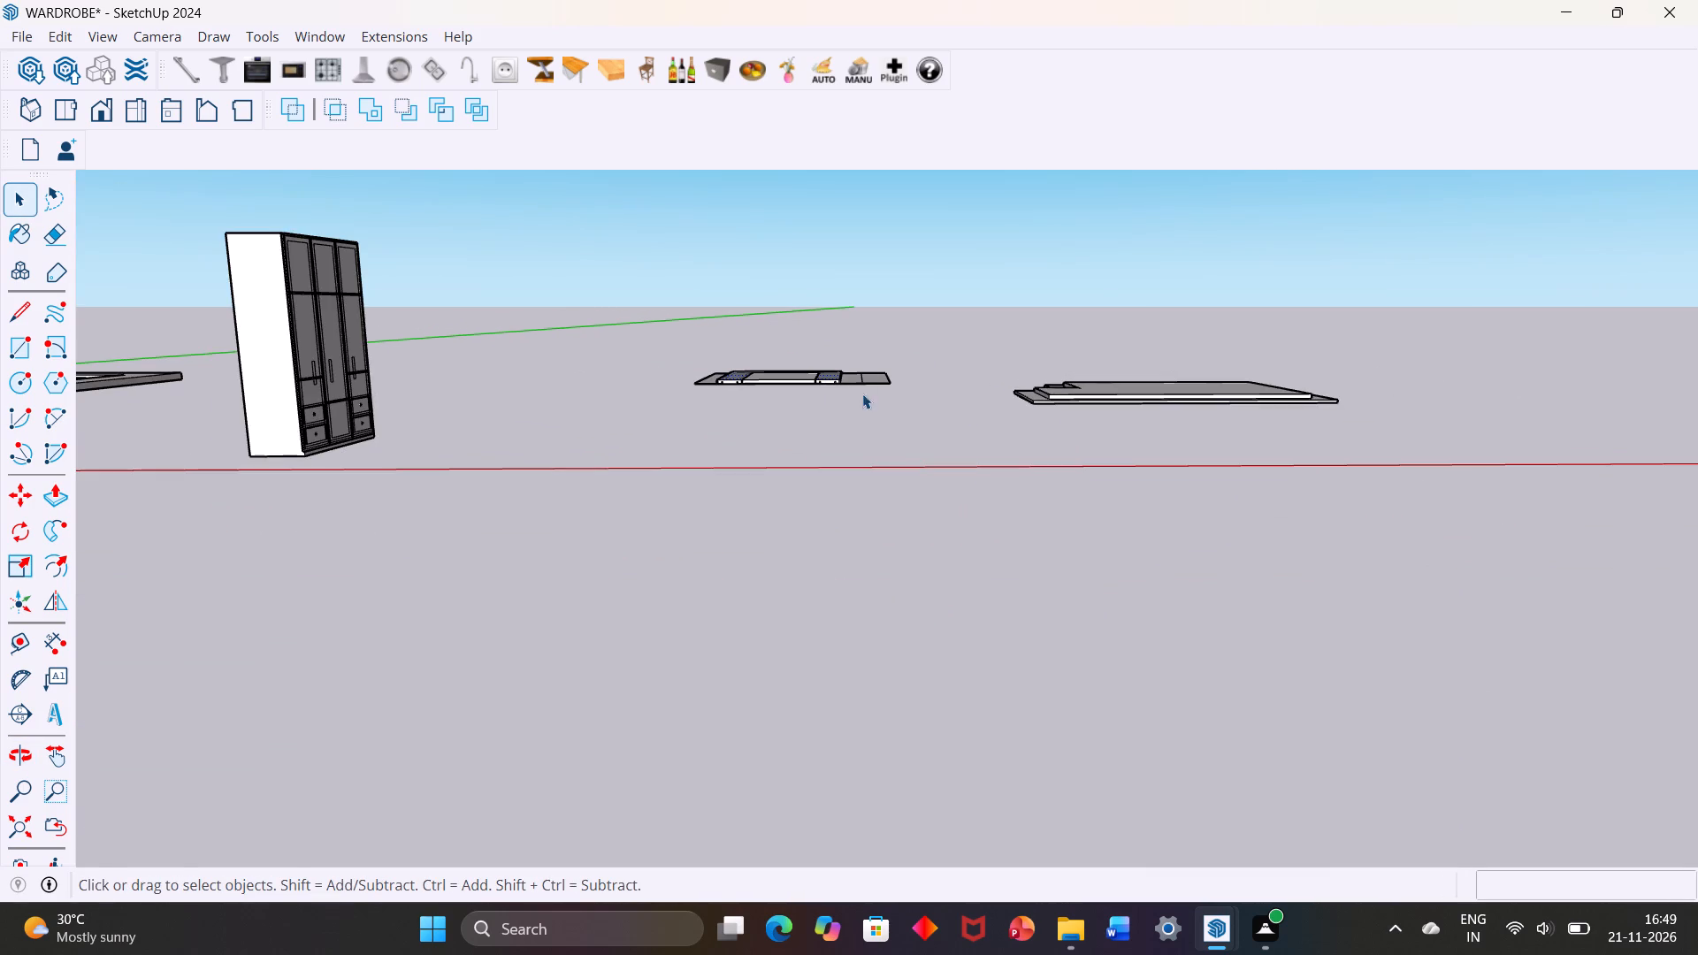
pyautogui.moveTo(860, 387); pyautogui.dragTo(842, 278, button='middle')
pyautogui.scroll(9, 828, 535)
pyautogui.moveTo(818, 410); pyautogui.dragTo(821, 521, button='middle')
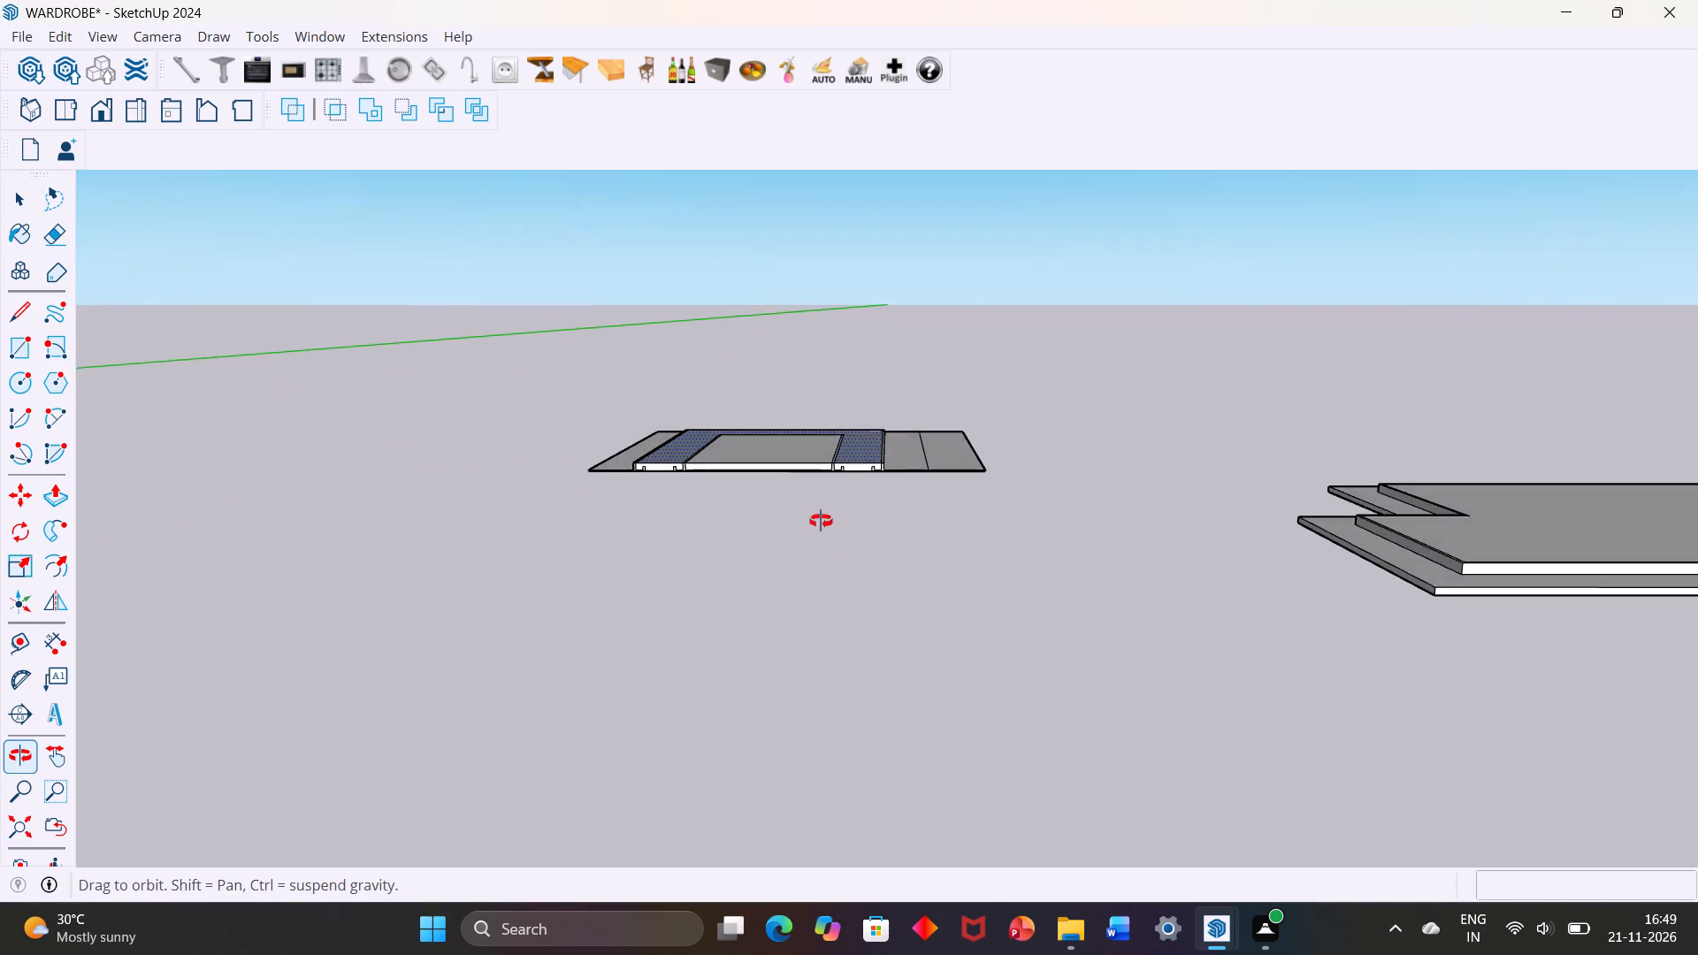
pyautogui.moveTo(821, 521); pyautogui.dragTo(822, 528, button='middle')
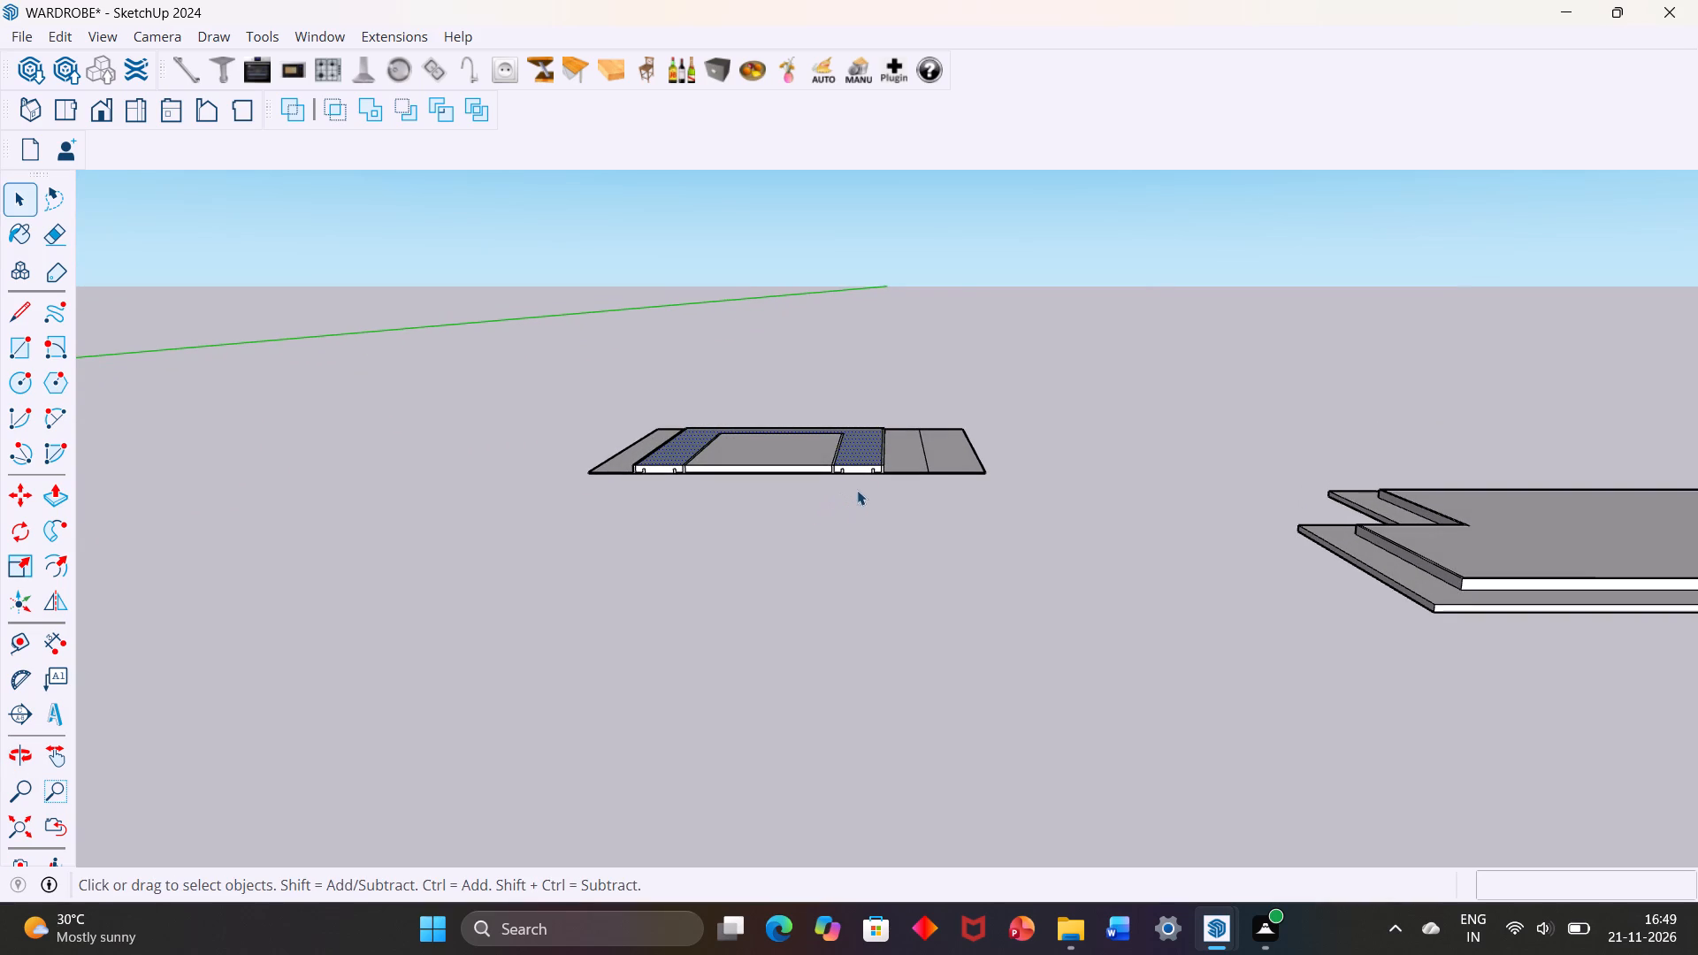
pyautogui.moveTo(857, 490); pyautogui.dragTo(839, 322, button='middle')
pyautogui.moveTo(849, 483); pyautogui.dragTo(854, 426, button='middle')
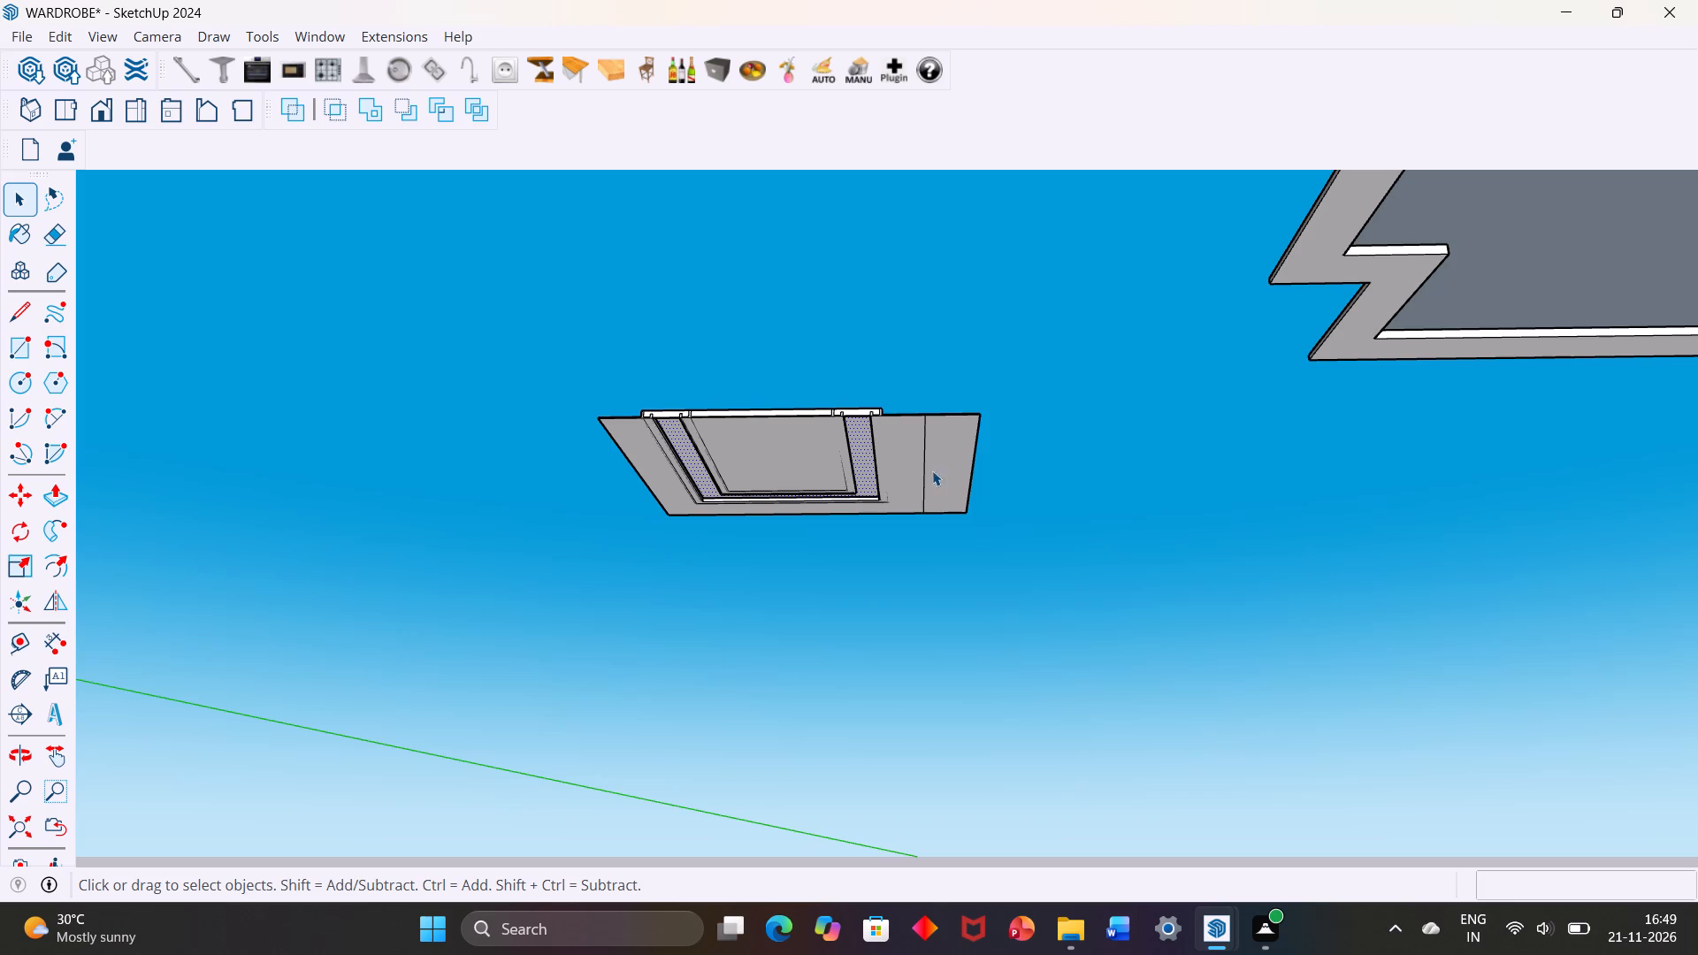
pyautogui.moveTo(900, 380); pyautogui.dragTo(902, 620, button='middle')
pyautogui.moveTo(843, 461); pyautogui.dragTo(892, 688, button='middle')
pyautogui.moveTo(835, 558); pyautogui.dragTo(834, 613, button='middle')
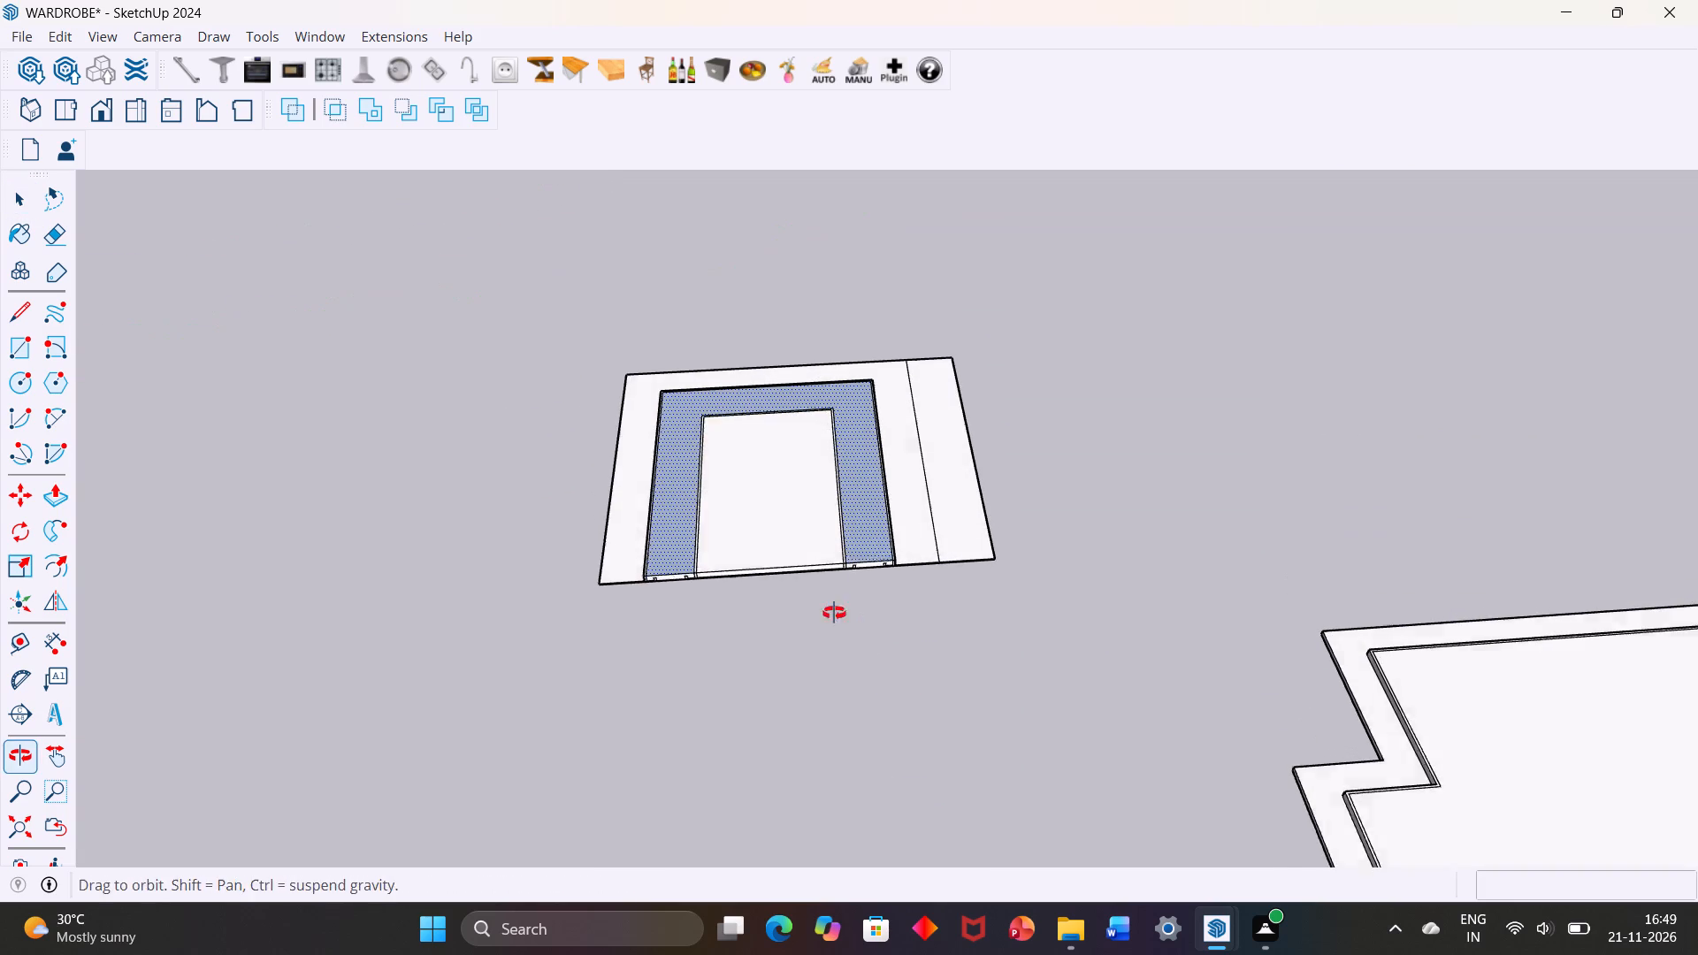
pyautogui.moveTo(834, 613); pyautogui.dragTo(834, 636, button='middle')
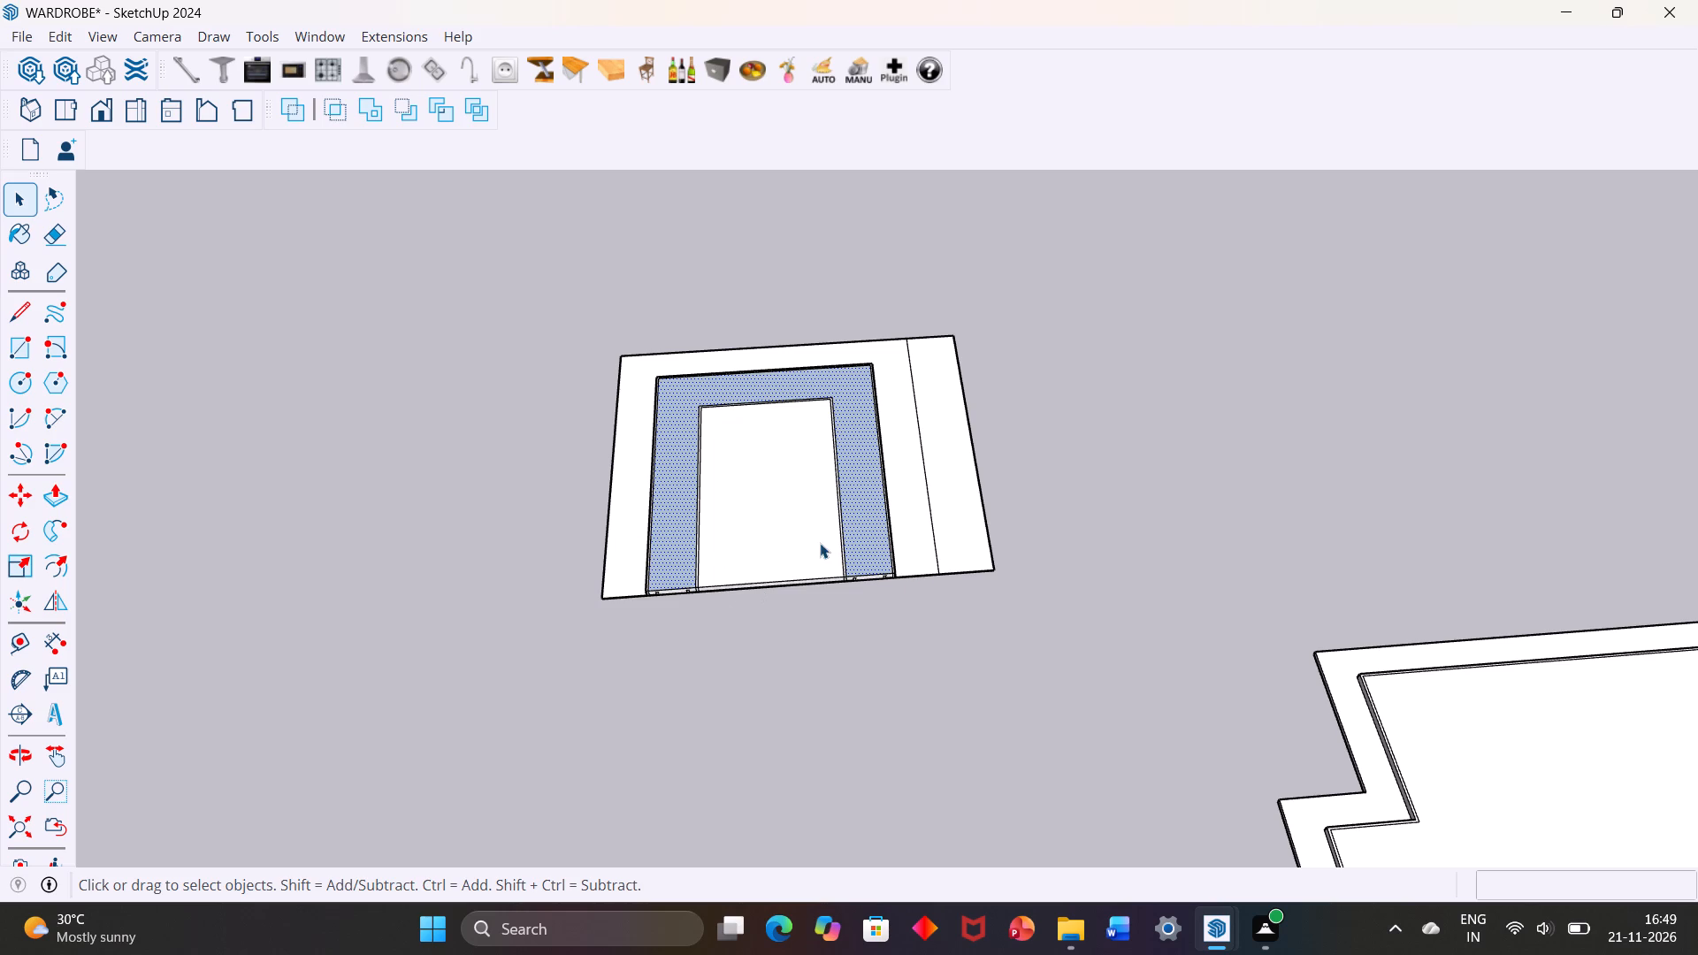
pyautogui.scroll(12, 820, 543)
pyautogui.middleClick(793, 561)
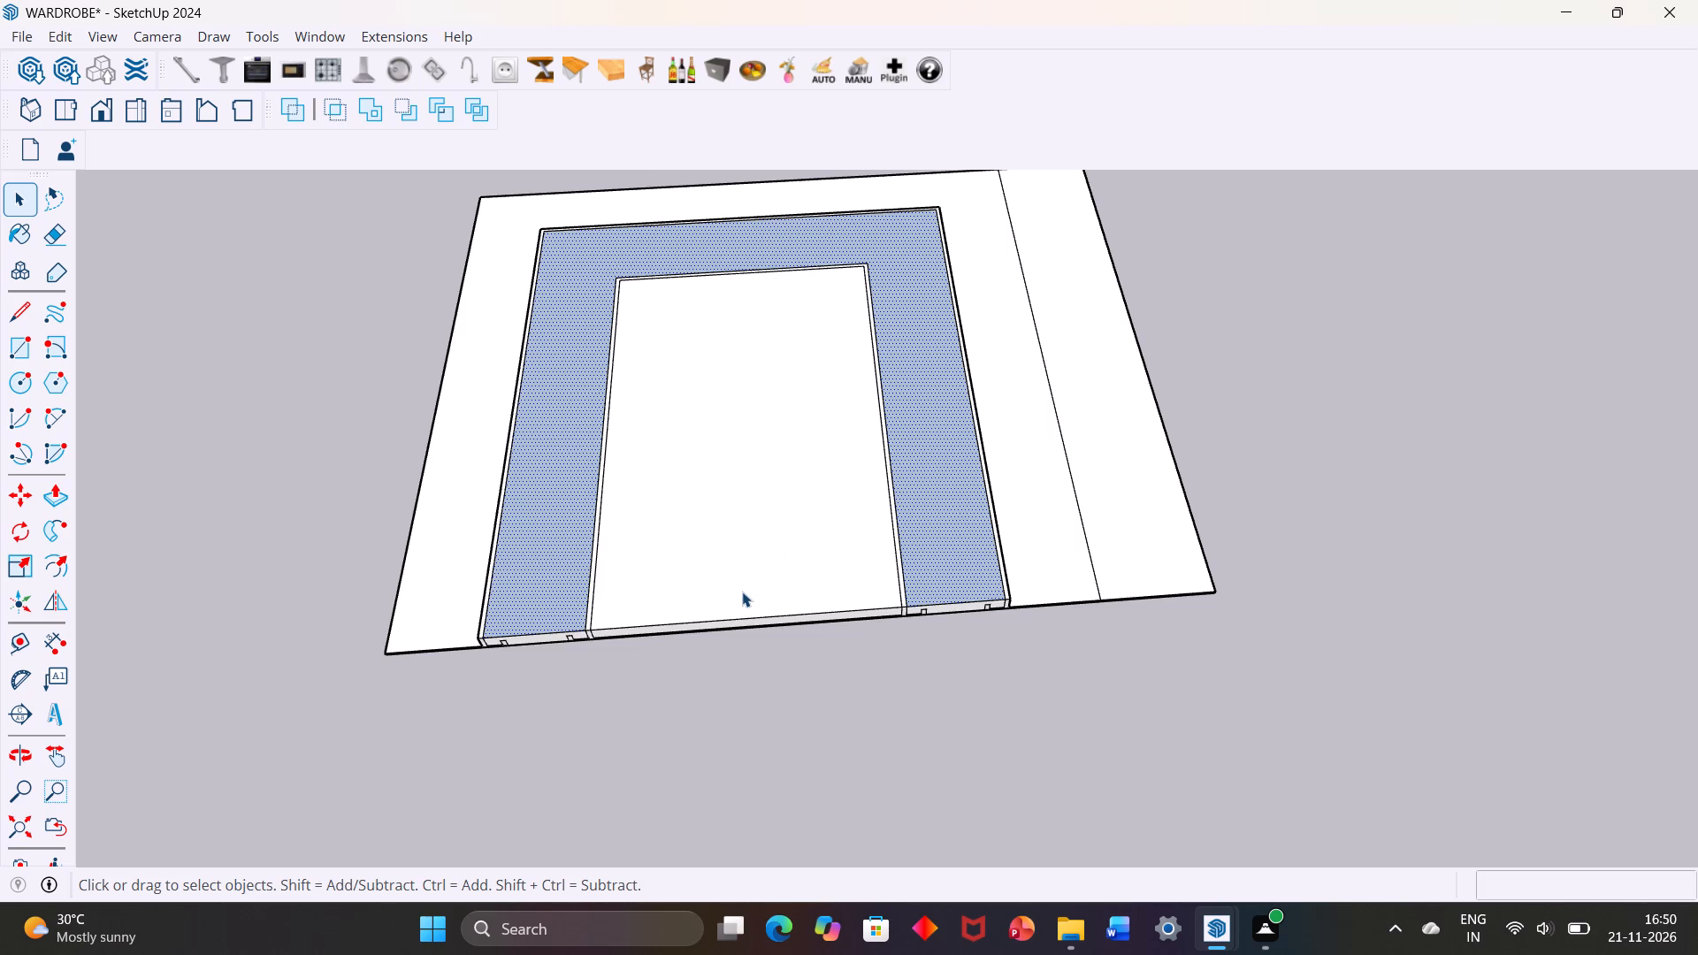
pyautogui.moveTo(721, 520); pyautogui.dragTo(712, 513, button='middle')
pyautogui.moveTo(712, 513); pyautogui.dragTo(702, 386, button='middle')
pyautogui.moveTo(683, 632); pyautogui.dragTo(670, 508, button='middle')
pyautogui.scroll(5, 625, 513)
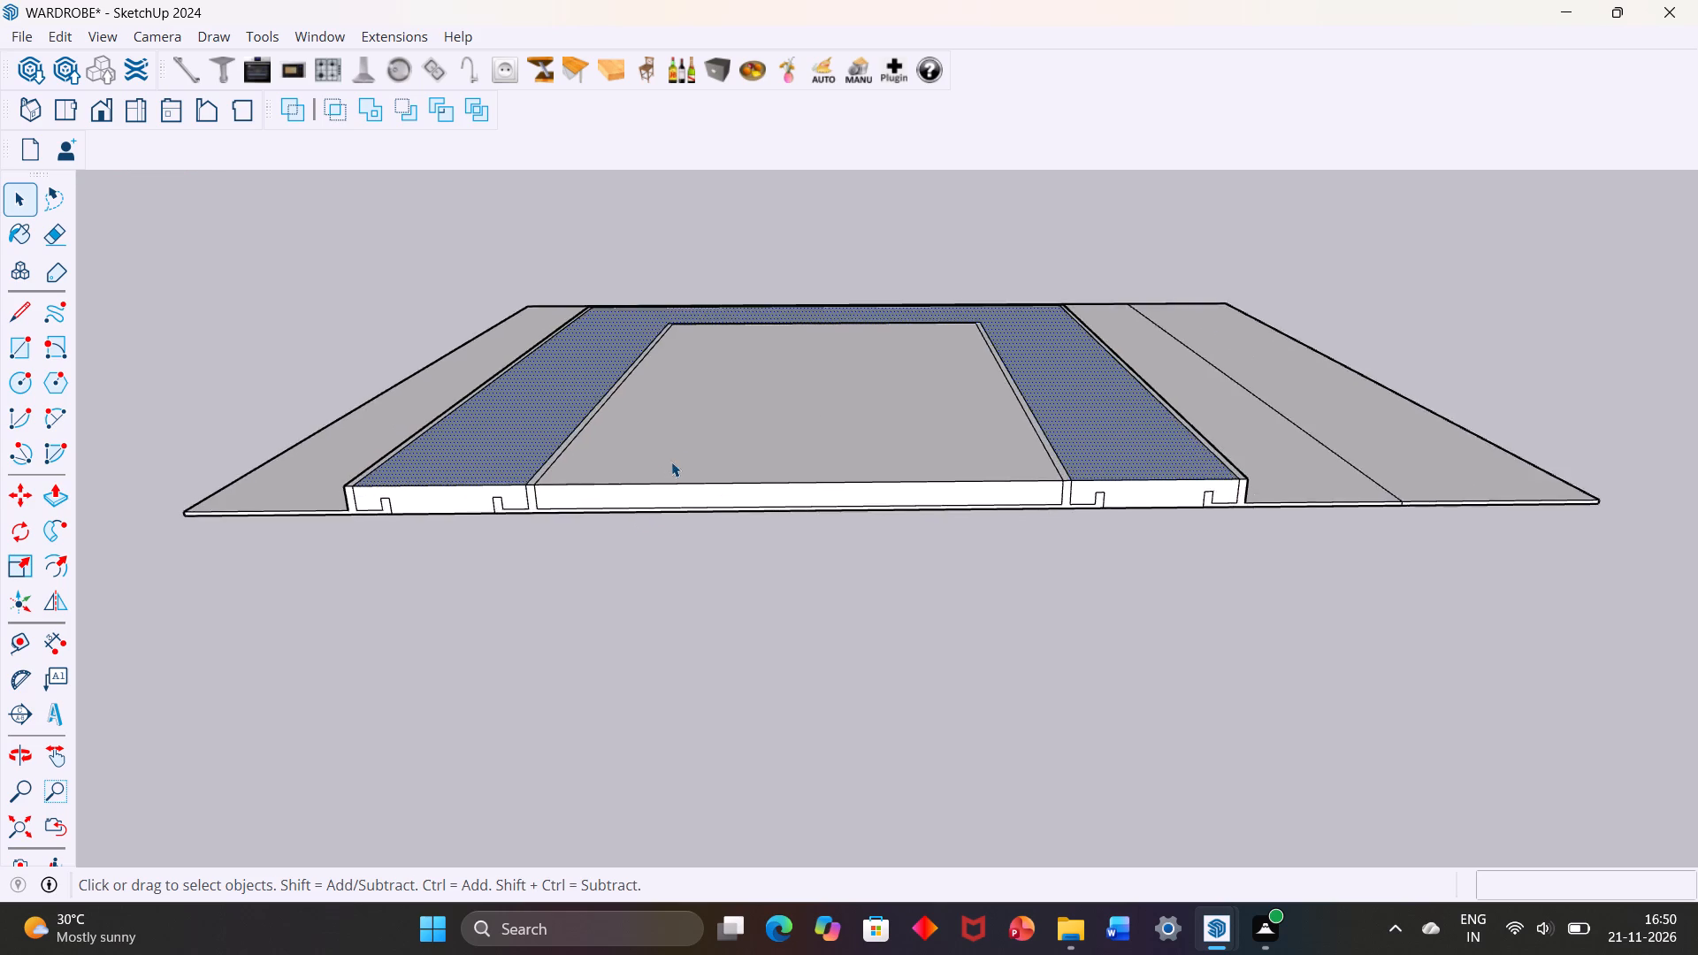
pyautogui.moveTo(671, 462); pyautogui.dragTo(679, 538, button='middle')
pyautogui.scroll(2, 650, 585)
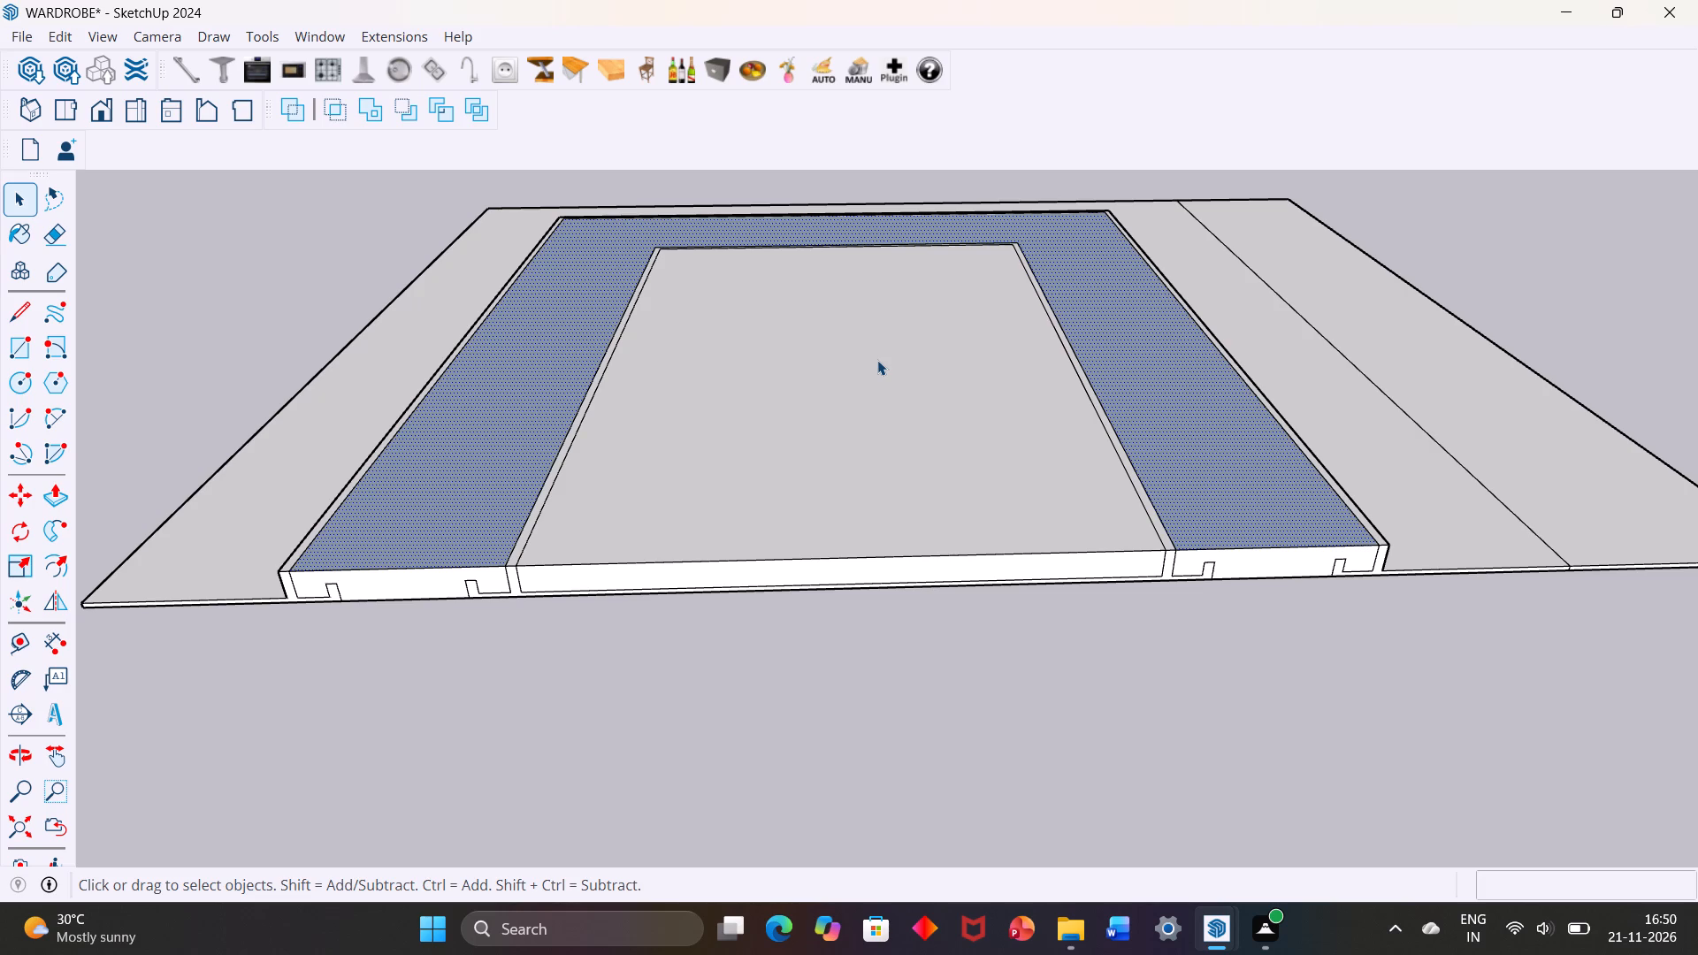
# Undo the reversal and the drawing of the covering face over the raised borders.
pyautogui.hotkey('ctrl', 'z')
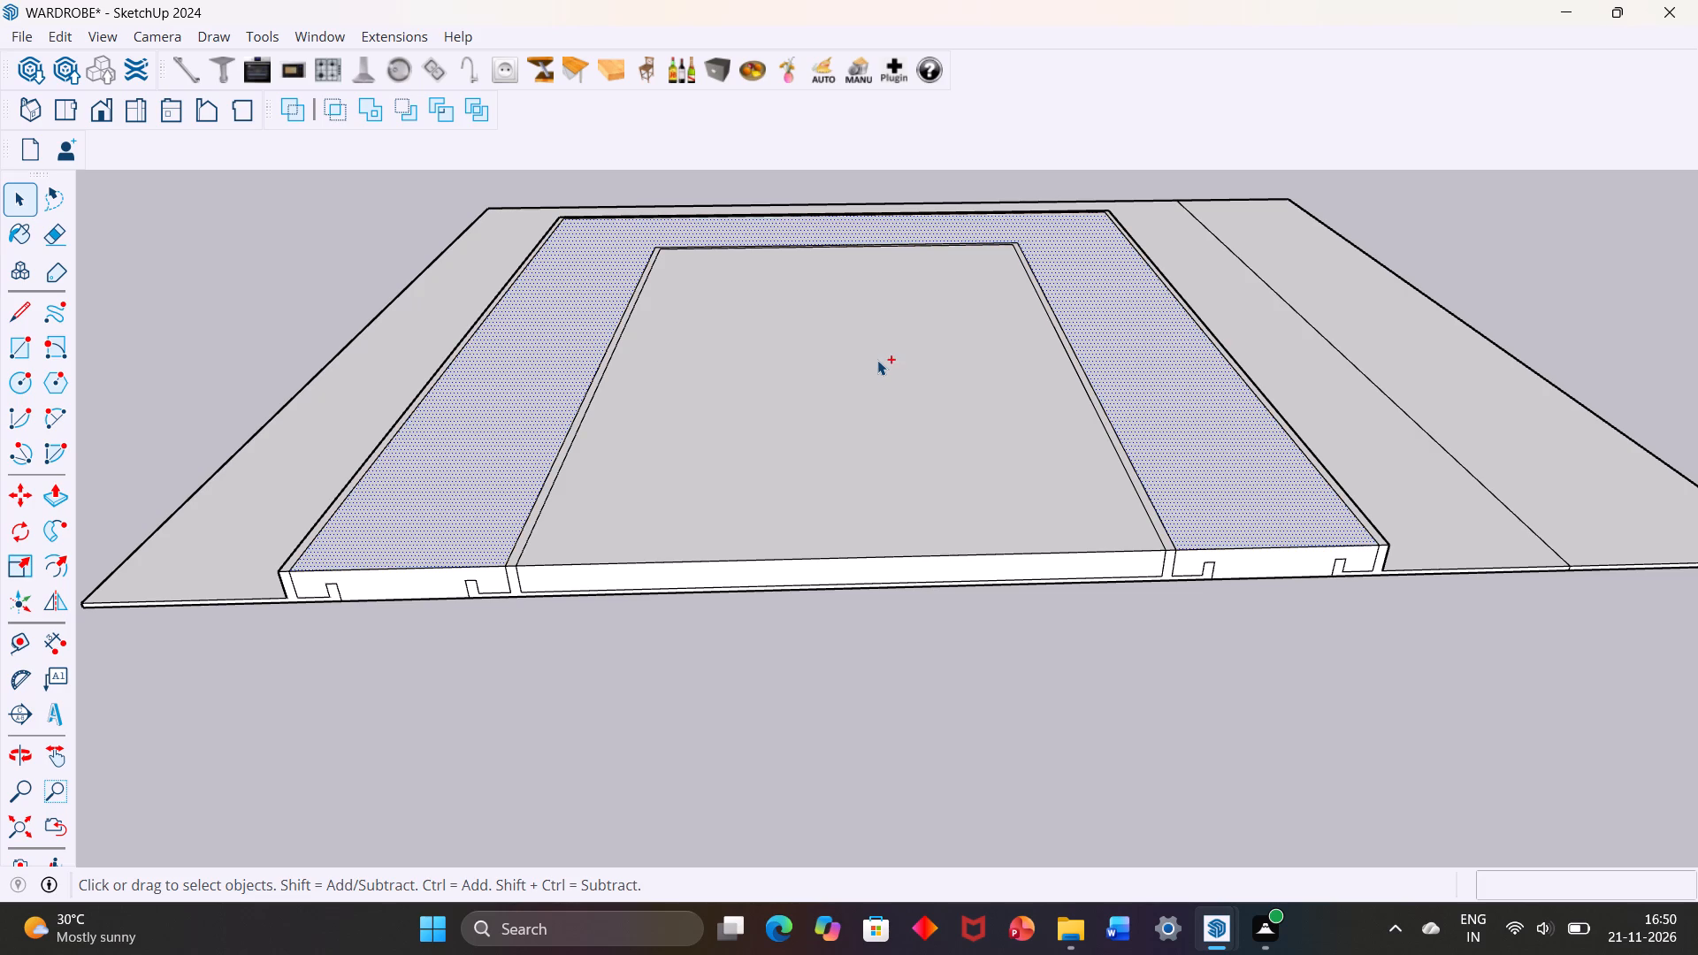
pyautogui.hotkey('ctrl', 'z')
# Examine the uncovered raised borders, the U-shaped cut-out and the side strip from several sides of the panel.
pyautogui.moveTo(747, 375); pyautogui.dragTo(723, 434, button='middle')
pyautogui.scroll(-1, 739, 377)
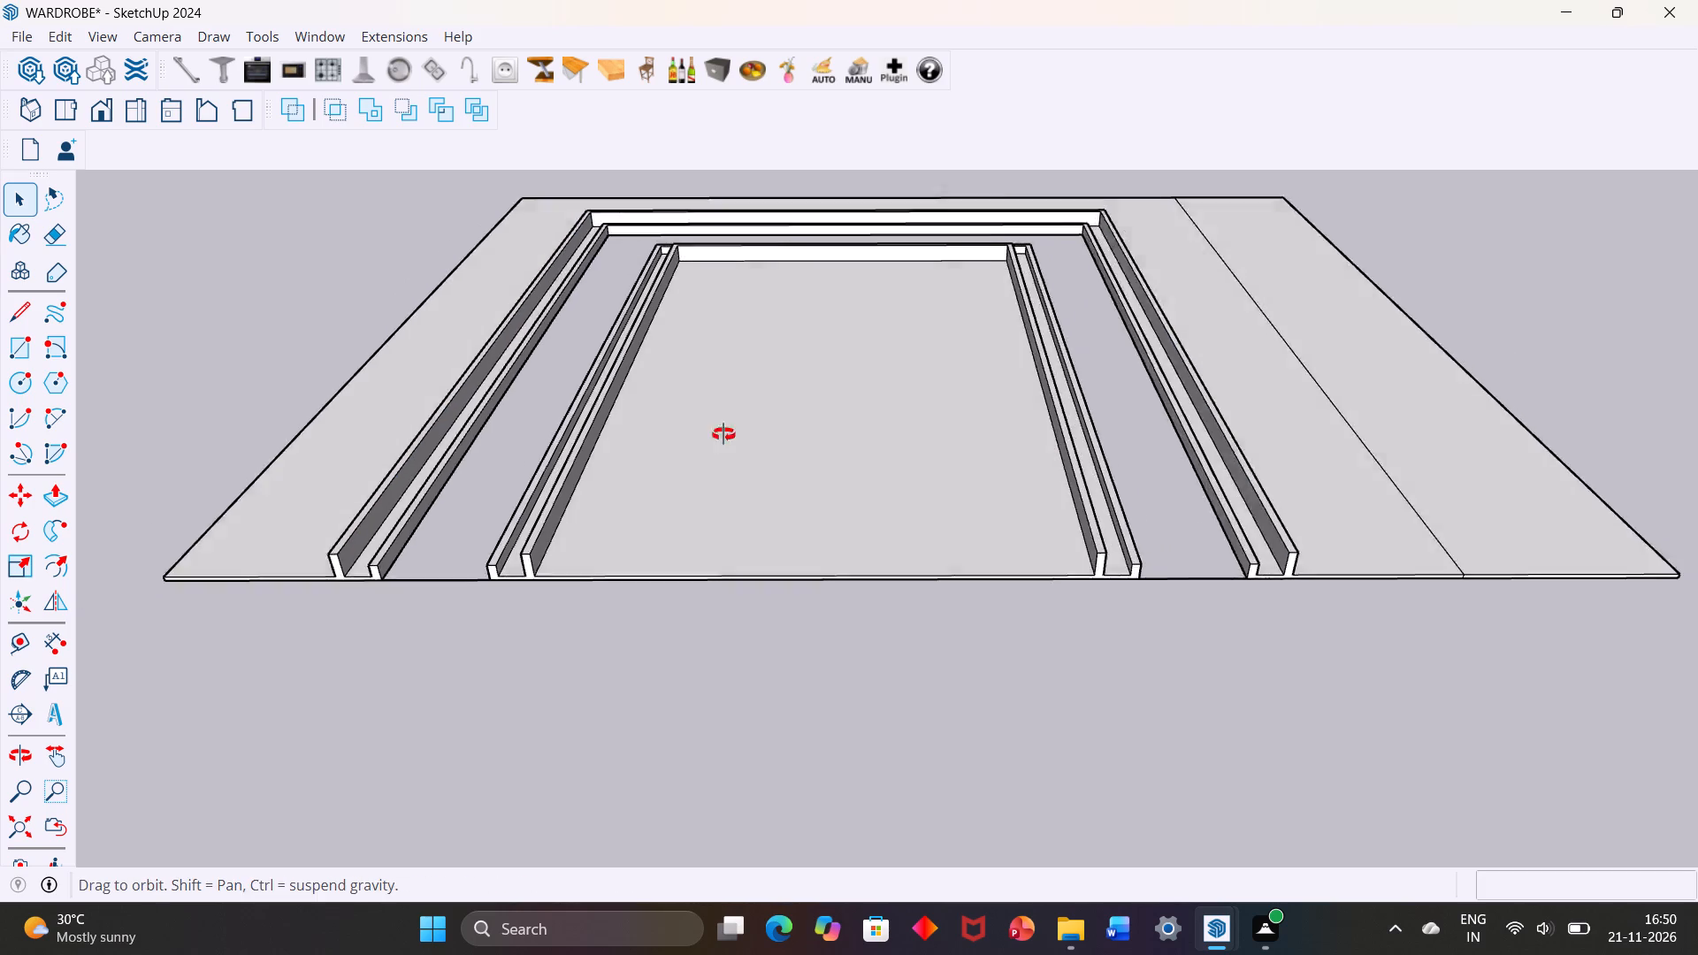
pyautogui.moveTo(723, 434); pyautogui.dragTo(361, 342, button='middle')
pyautogui.moveTo(1106, 453); pyautogui.dragTo(498, 377, button='middle')
pyautogui.scroll(-1, 1106, 453)
pyautogui.scroll(-3, 1182, 465)
pyautogui.moveTo(1182, 465); pyautogui.dragTo(895, 574, button='middle')
pyautogui.moveTo(1283, 581); pyautogui.dragTo(1047, 572, button='middle')
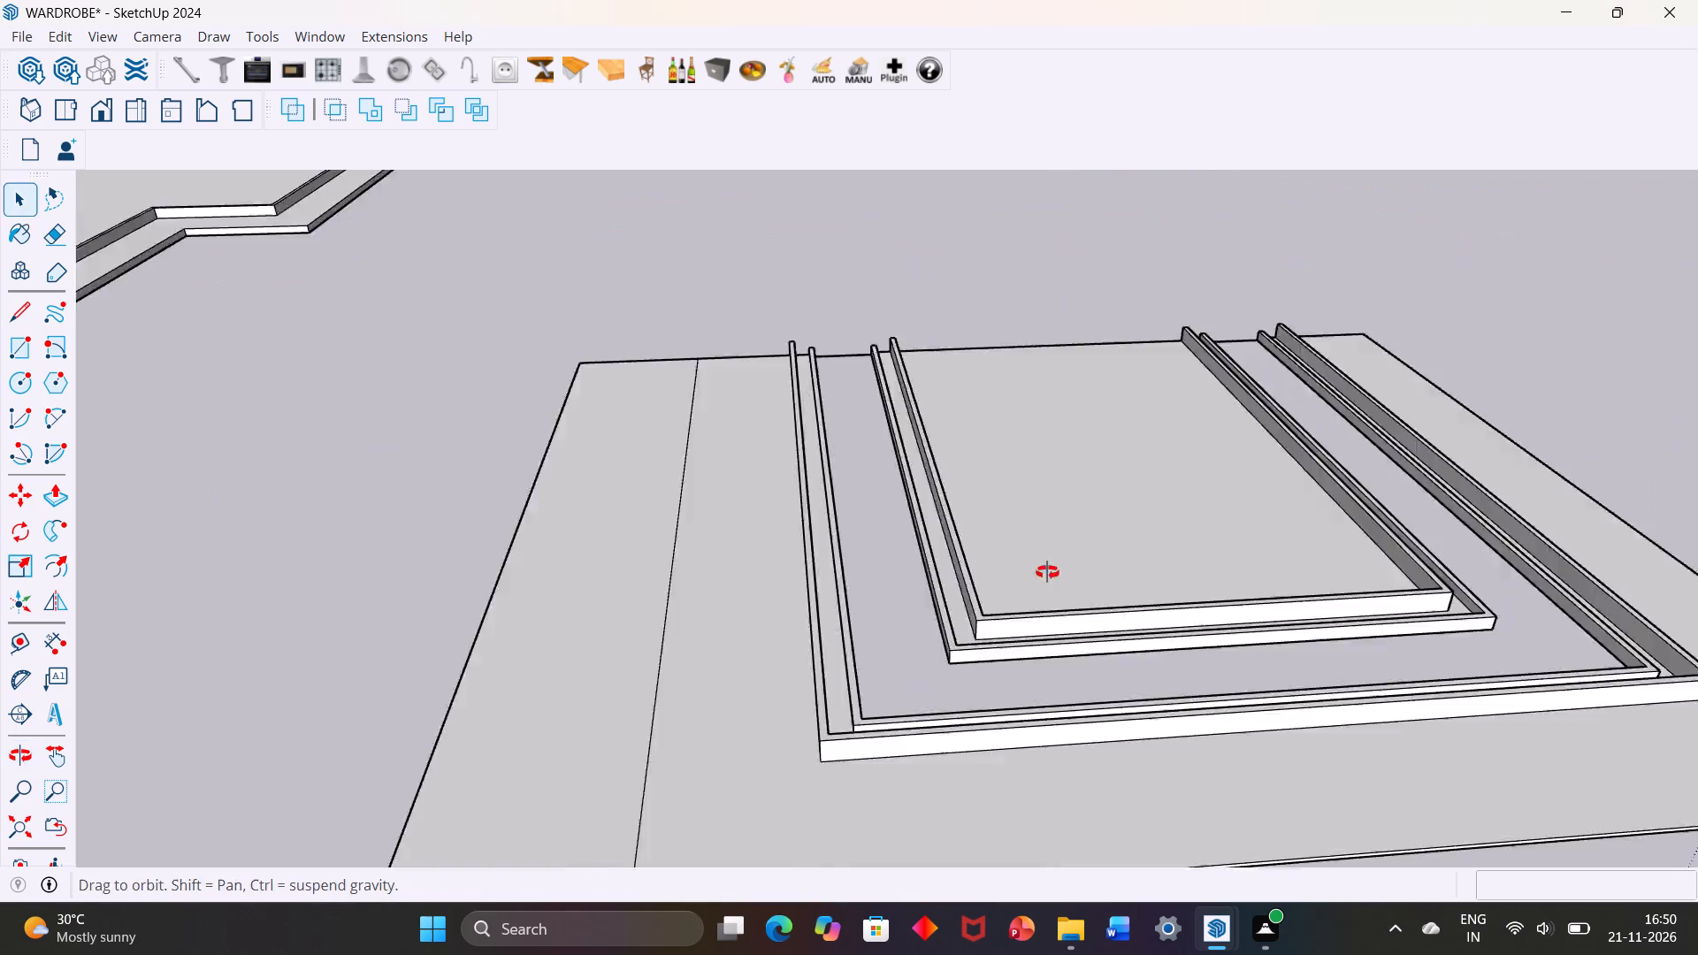
pyautogui.moveTo(1047, 572); pyautogui.dragTo(819, 492, button='middle')
pyautogui.scroll(-3, 930, 612)
pyautogui.moveTo(942, 612); pyautogui.dragTo(966, 614, button='middle')
pyautogui.moveTo(934, 606); pyautogui.dragTo(1139, 639, button='middle')
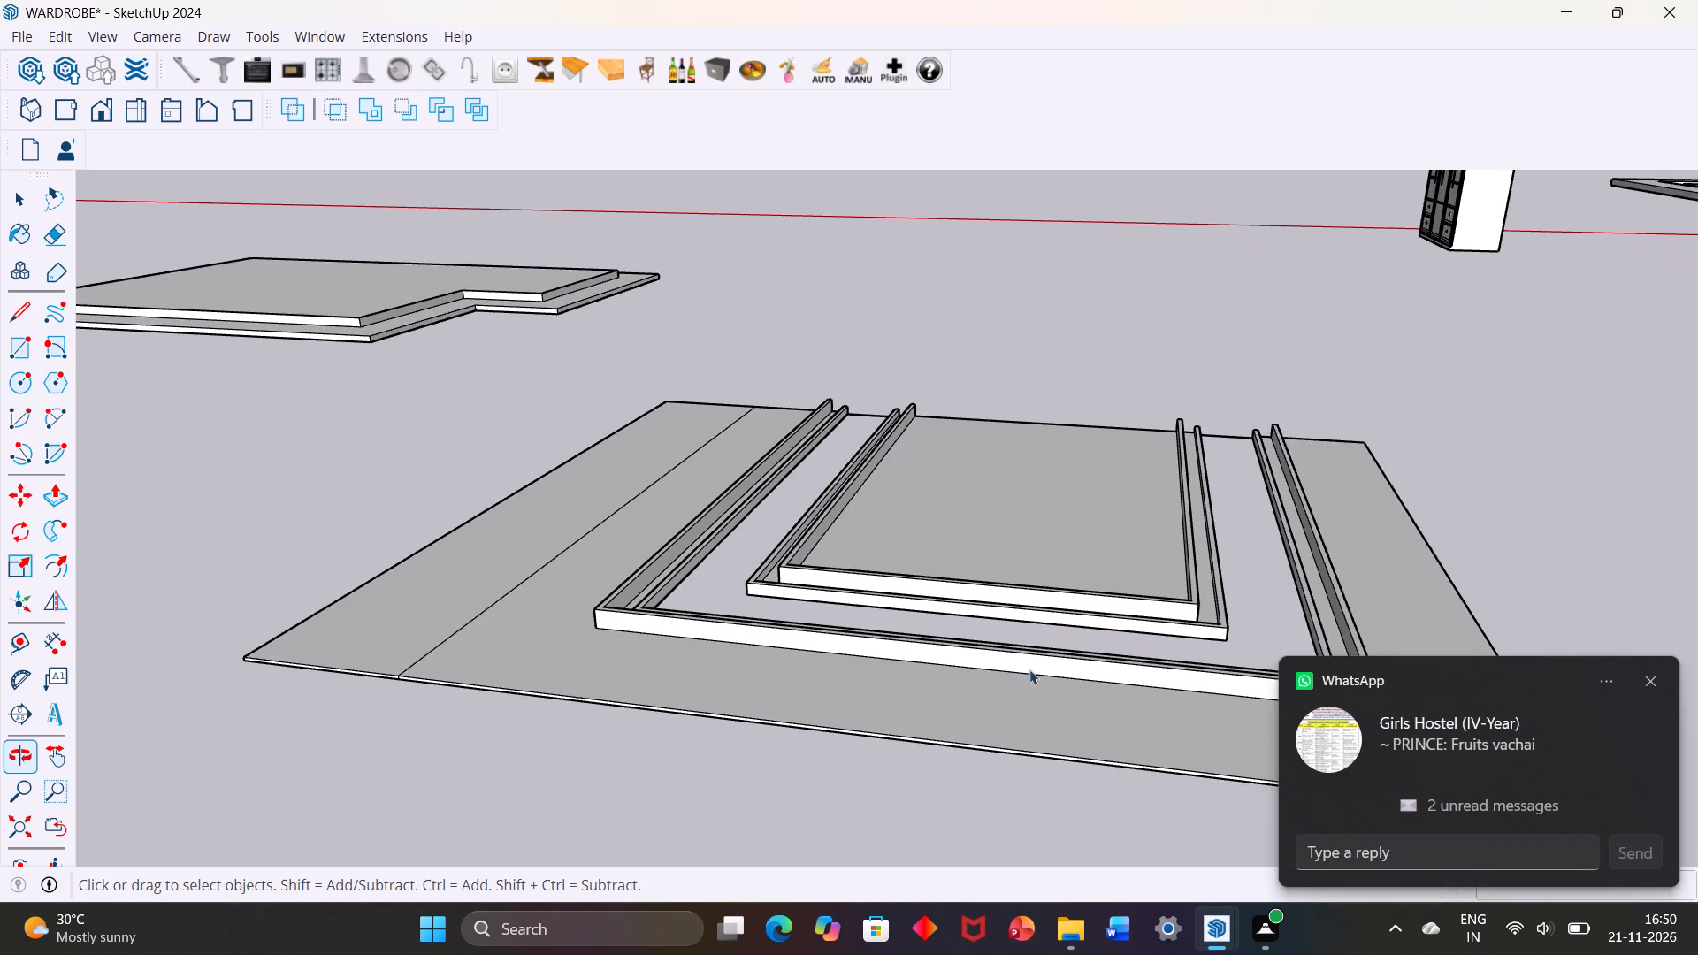
pyautogui.scroll(2, 1026, 669)
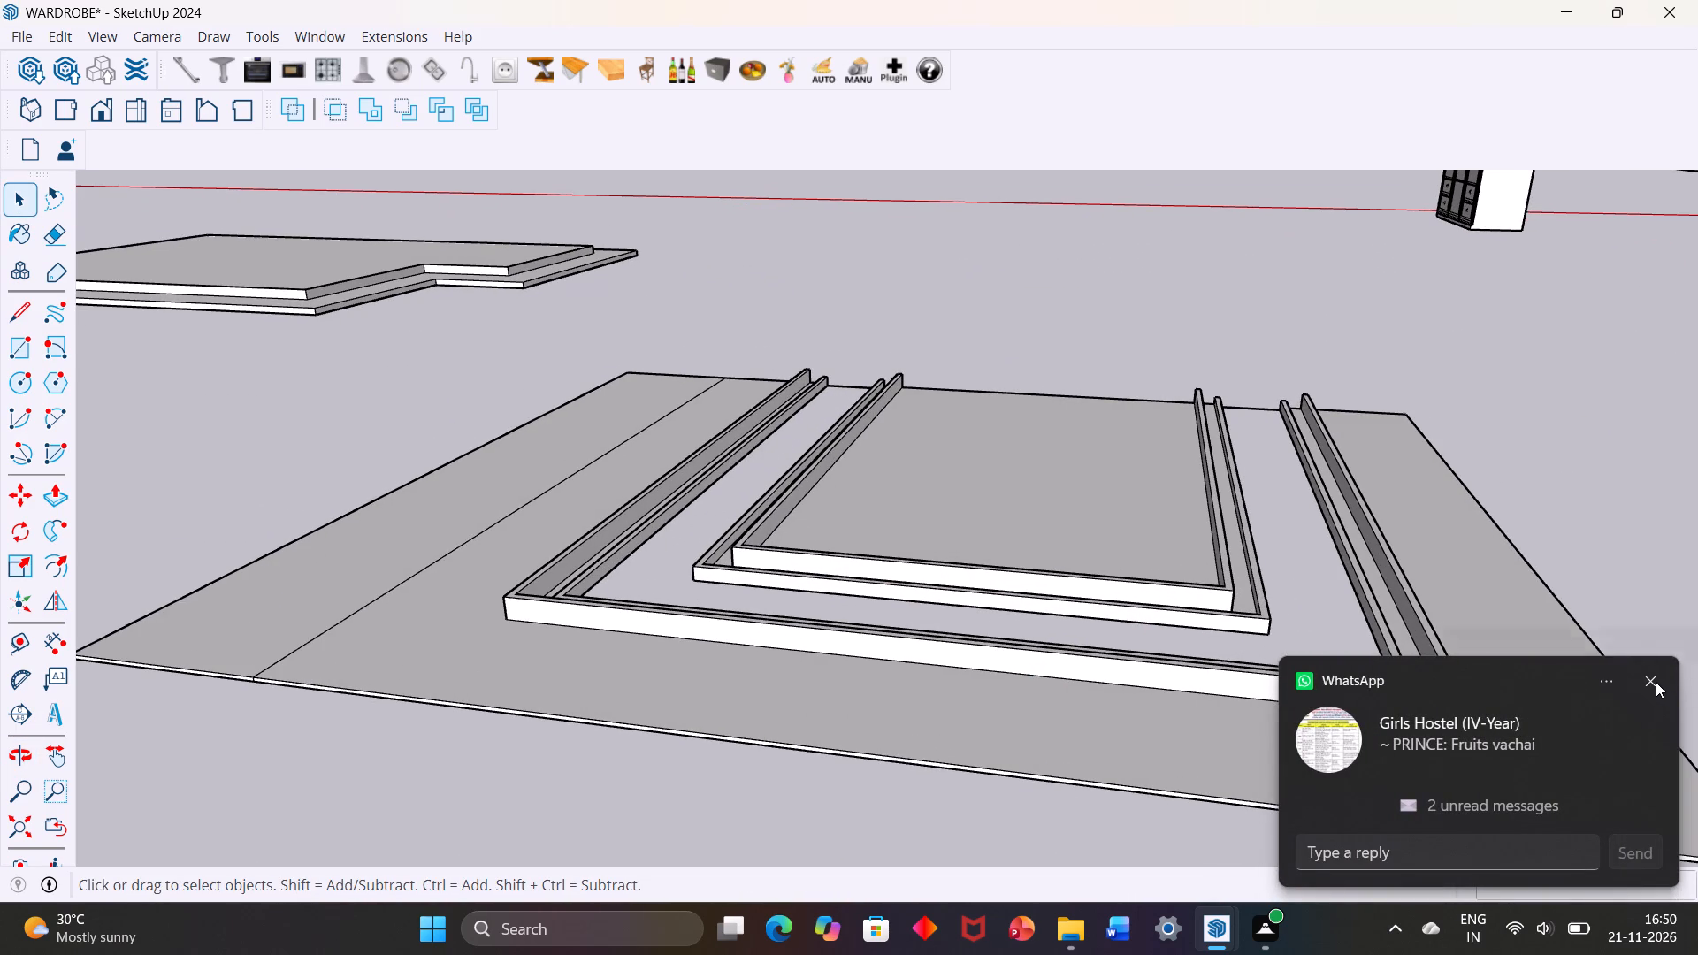
pyautogui.click(1656, 682)
pyautogui.moveTo(648, 523); pyautogui.dragTo(692, 685, button='middle')
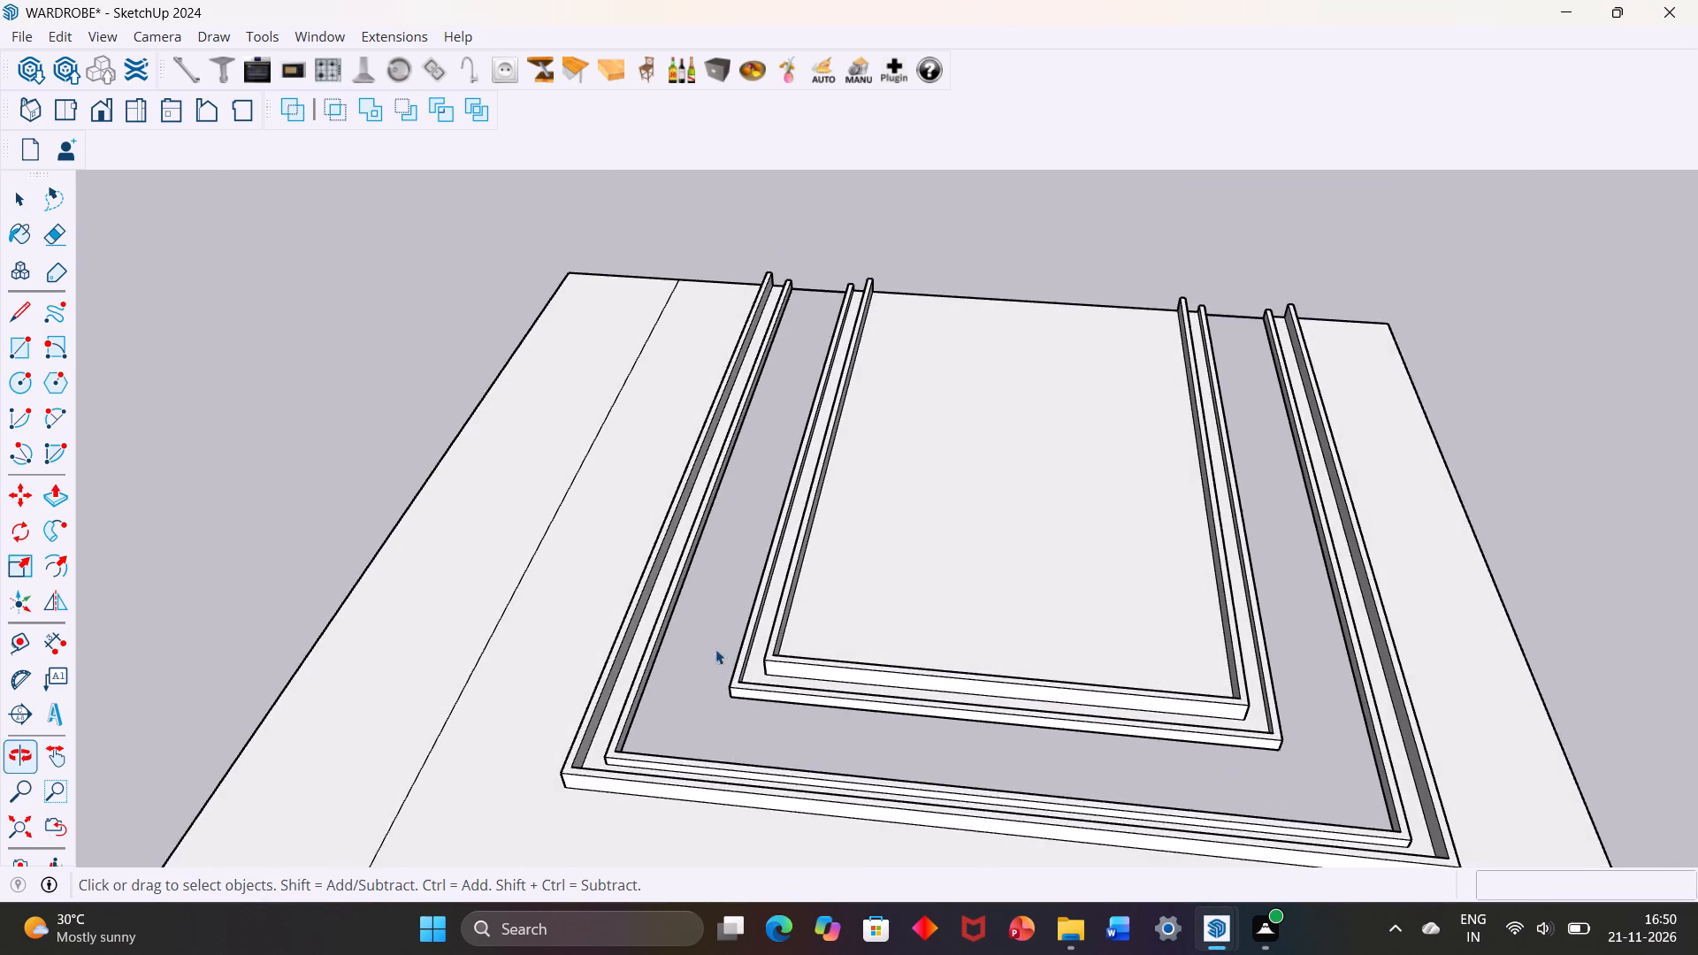
pyautogui.scroll(-5, 717, 598)
pyautogui.scroll(2, 830, 777)
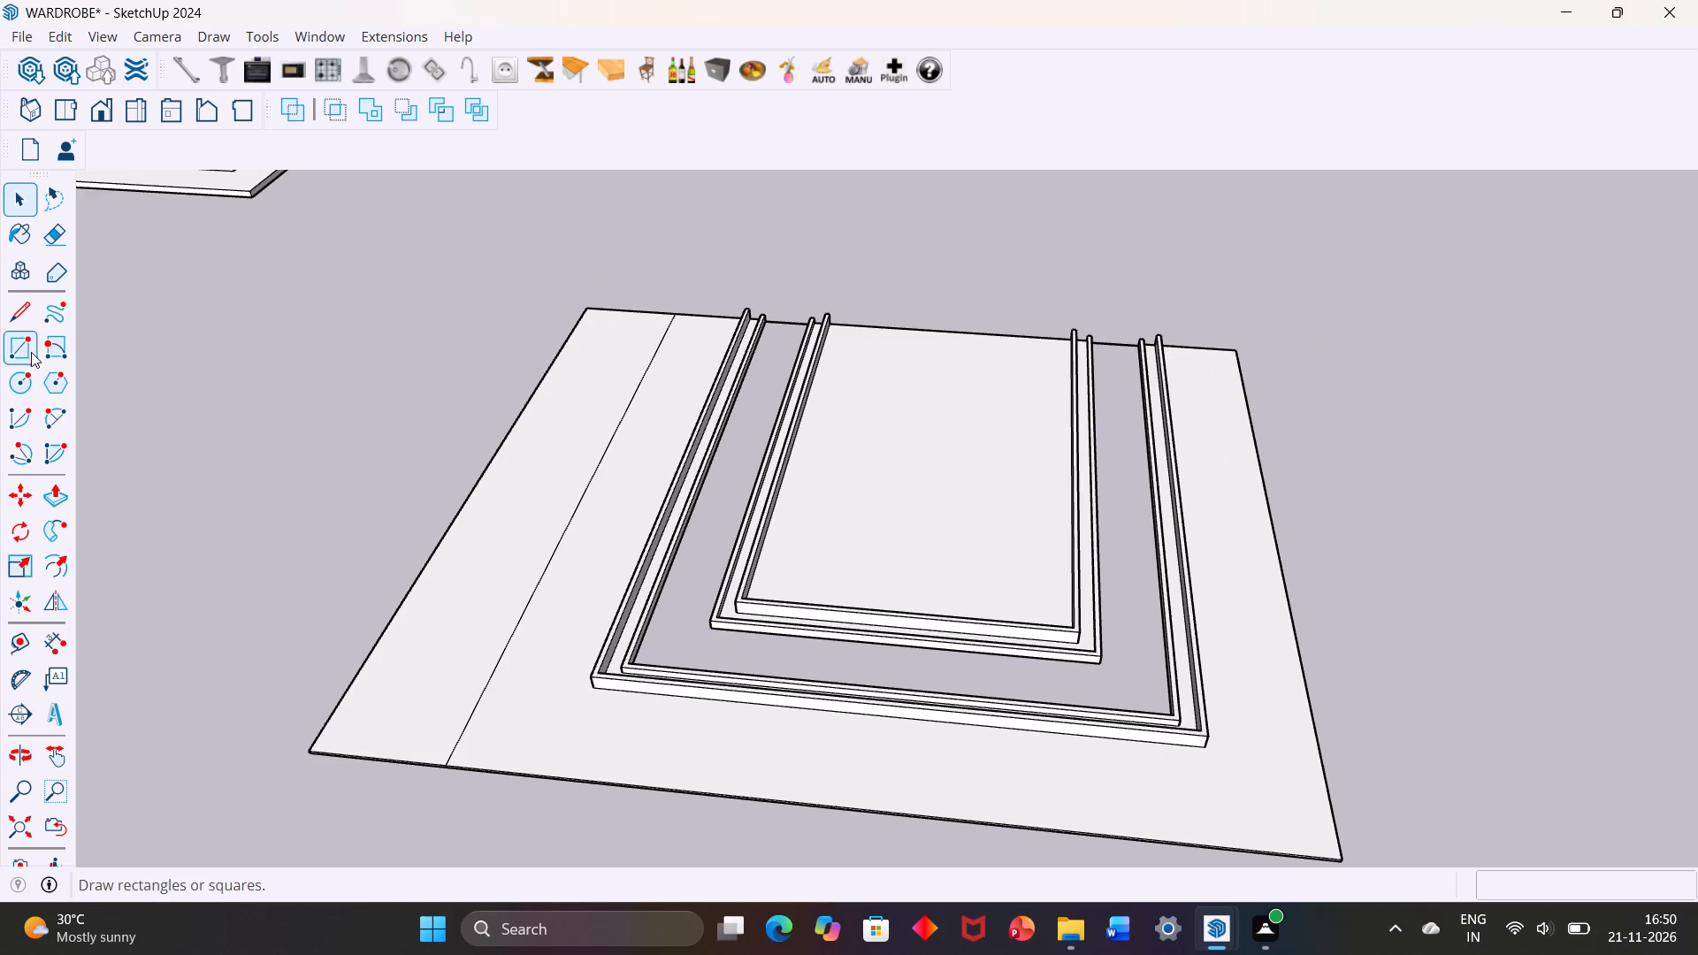
# Dimension the side strip's width between the panel's corner and the strip line's end, placing the dimension on the strip.
pyautogui.click(64, 647)
pyautogui.scroll(2, 470, 713)
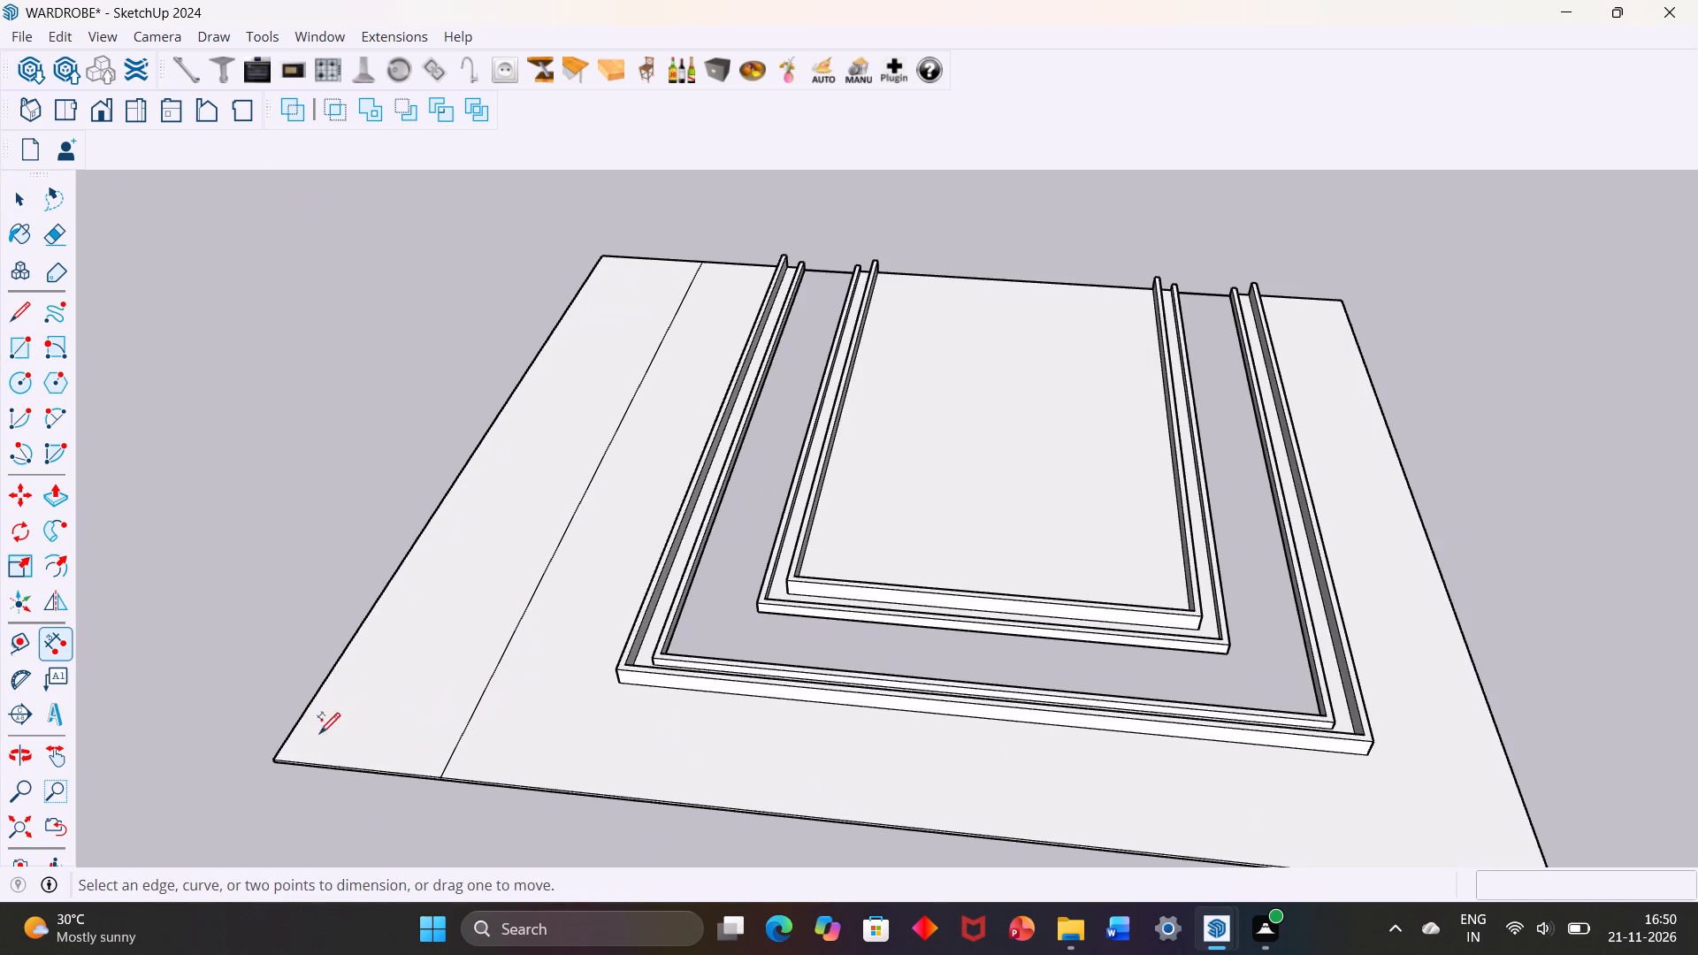
pyautogui.click(276, 755)
pyautogui.click(442, 774)
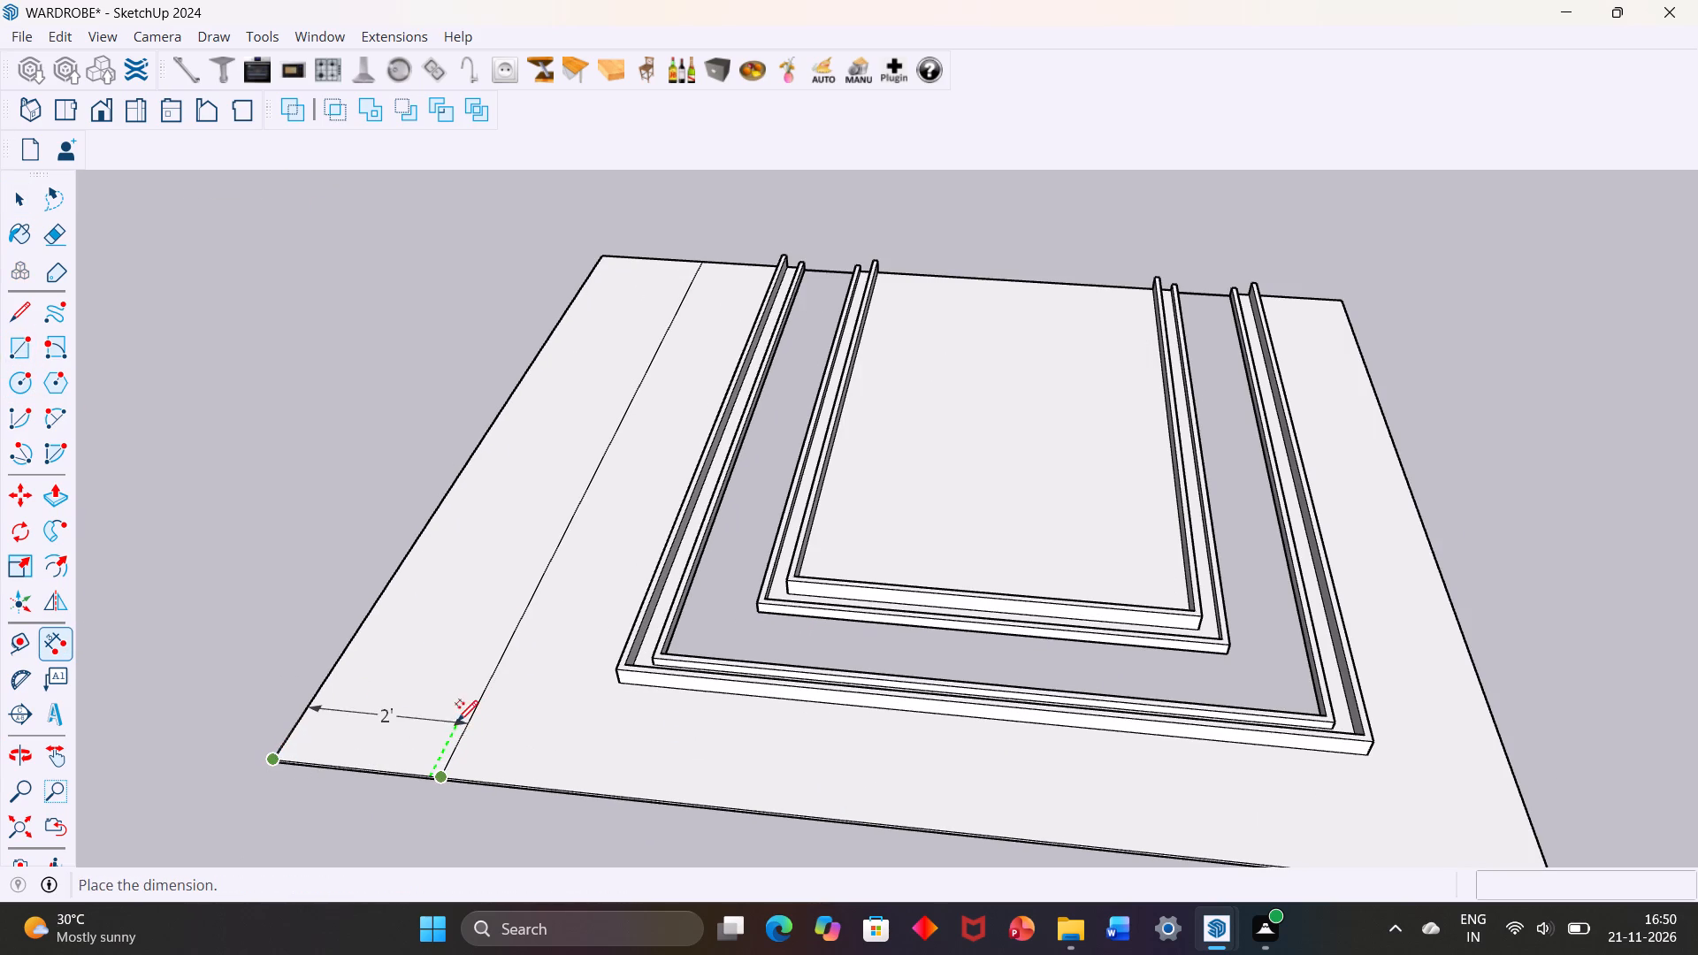
pyautogui.click(457, 718)
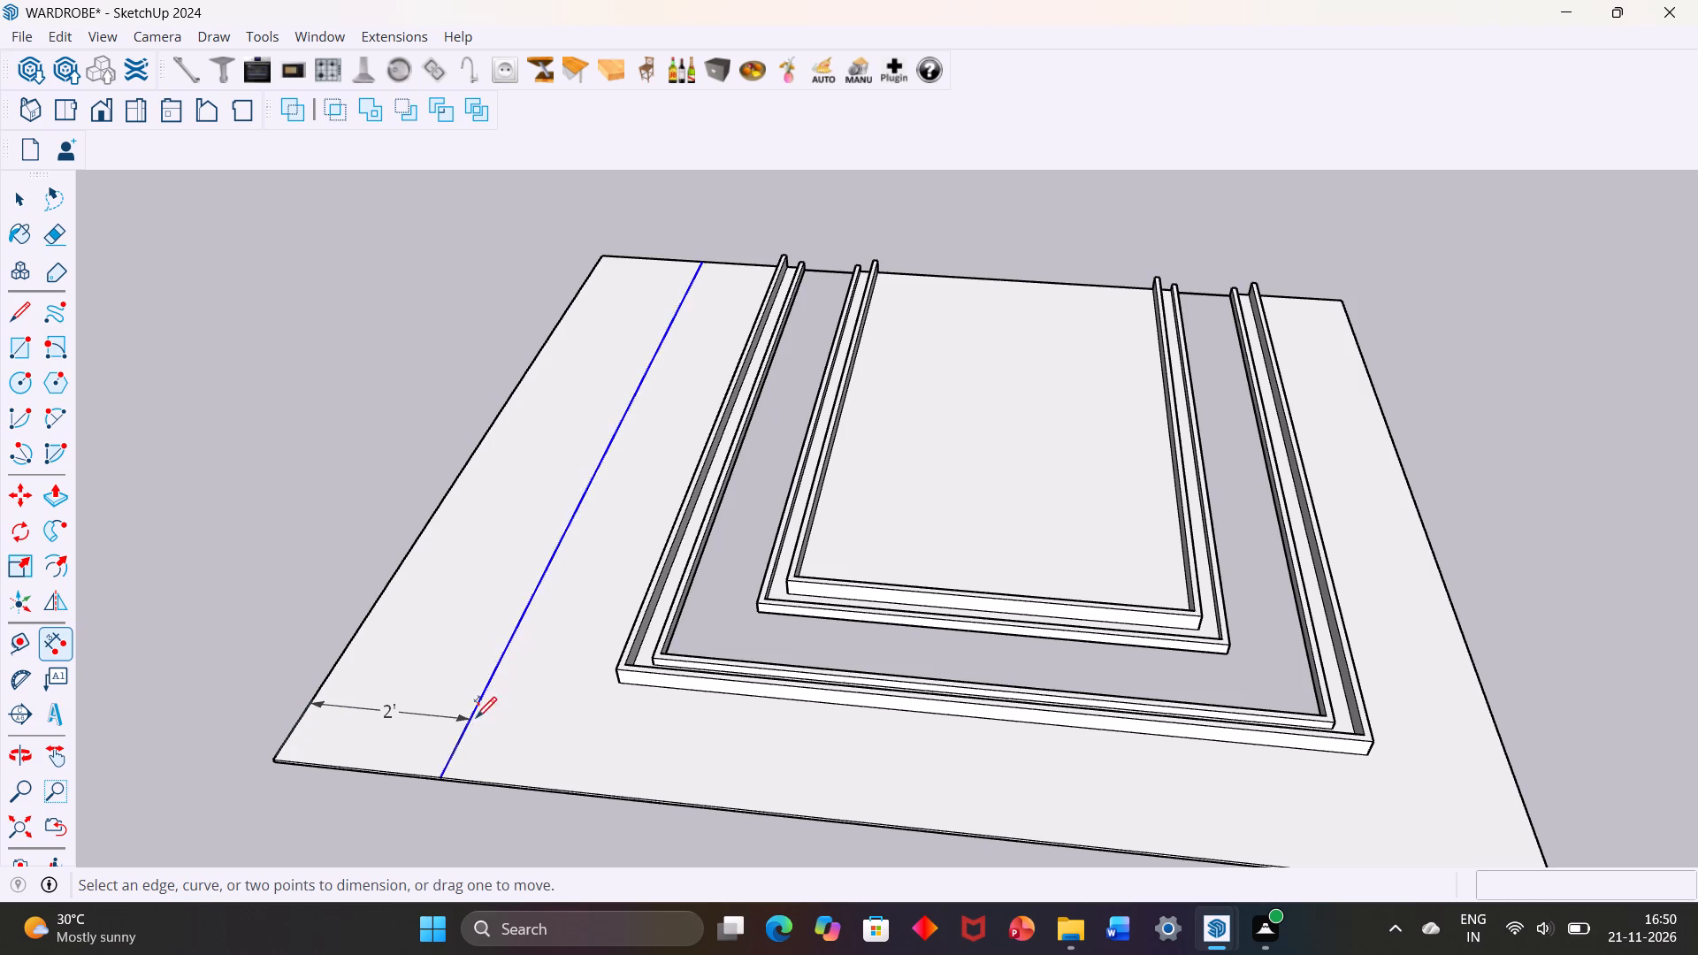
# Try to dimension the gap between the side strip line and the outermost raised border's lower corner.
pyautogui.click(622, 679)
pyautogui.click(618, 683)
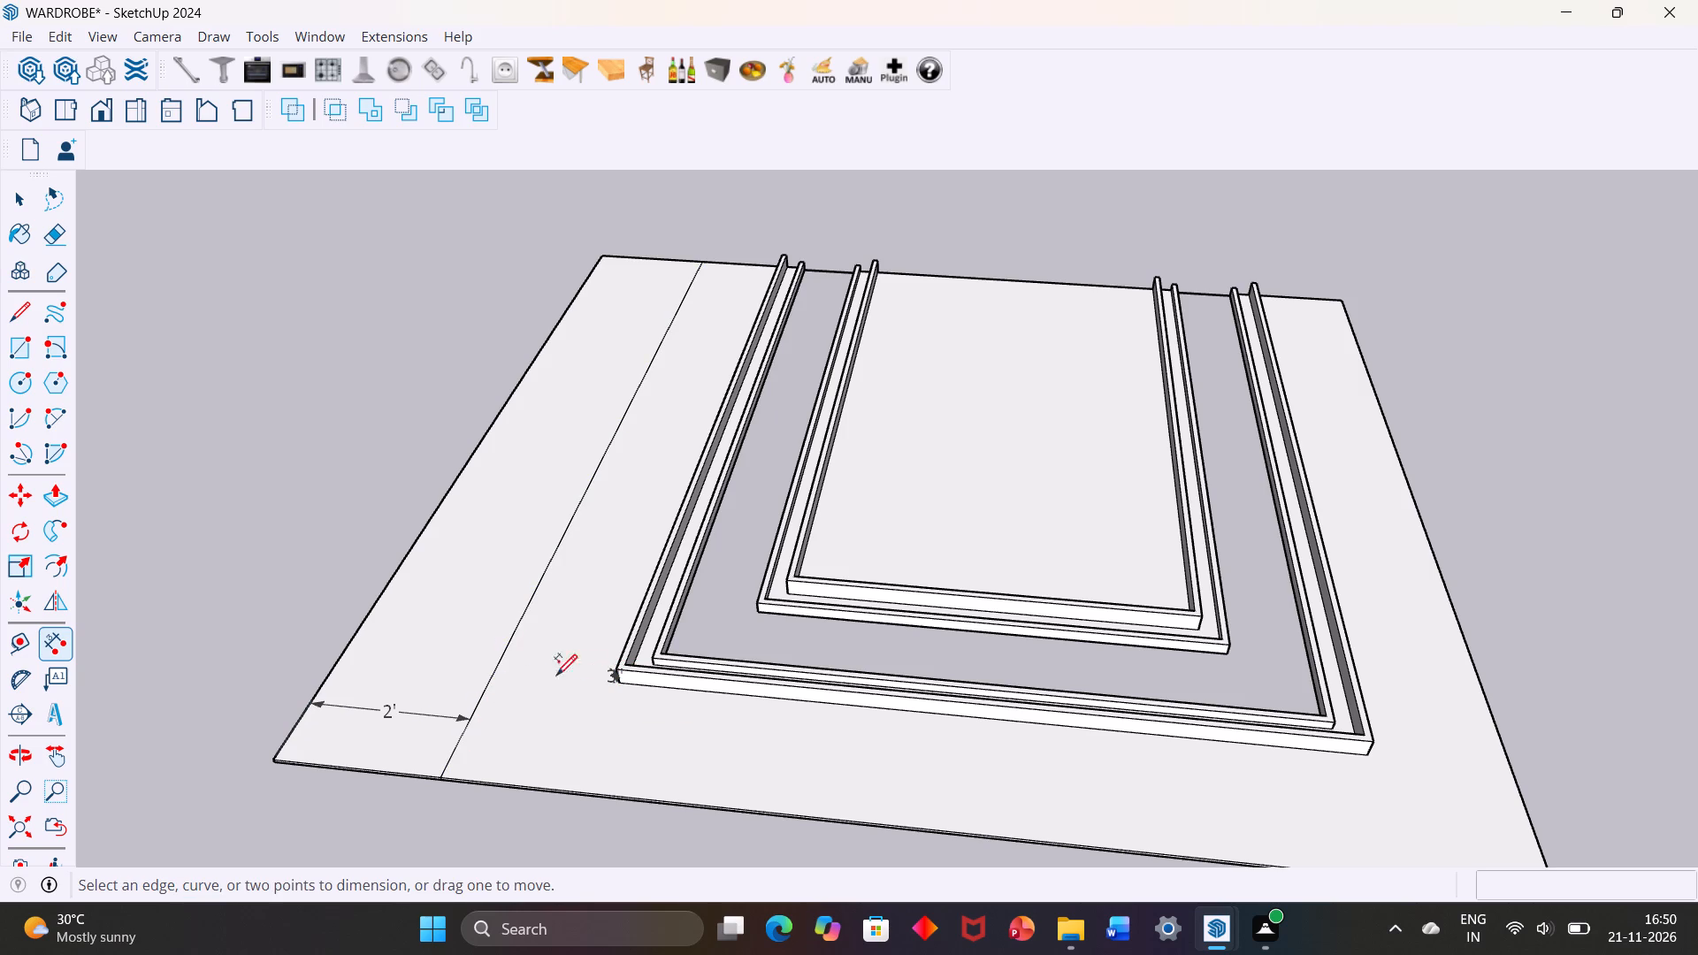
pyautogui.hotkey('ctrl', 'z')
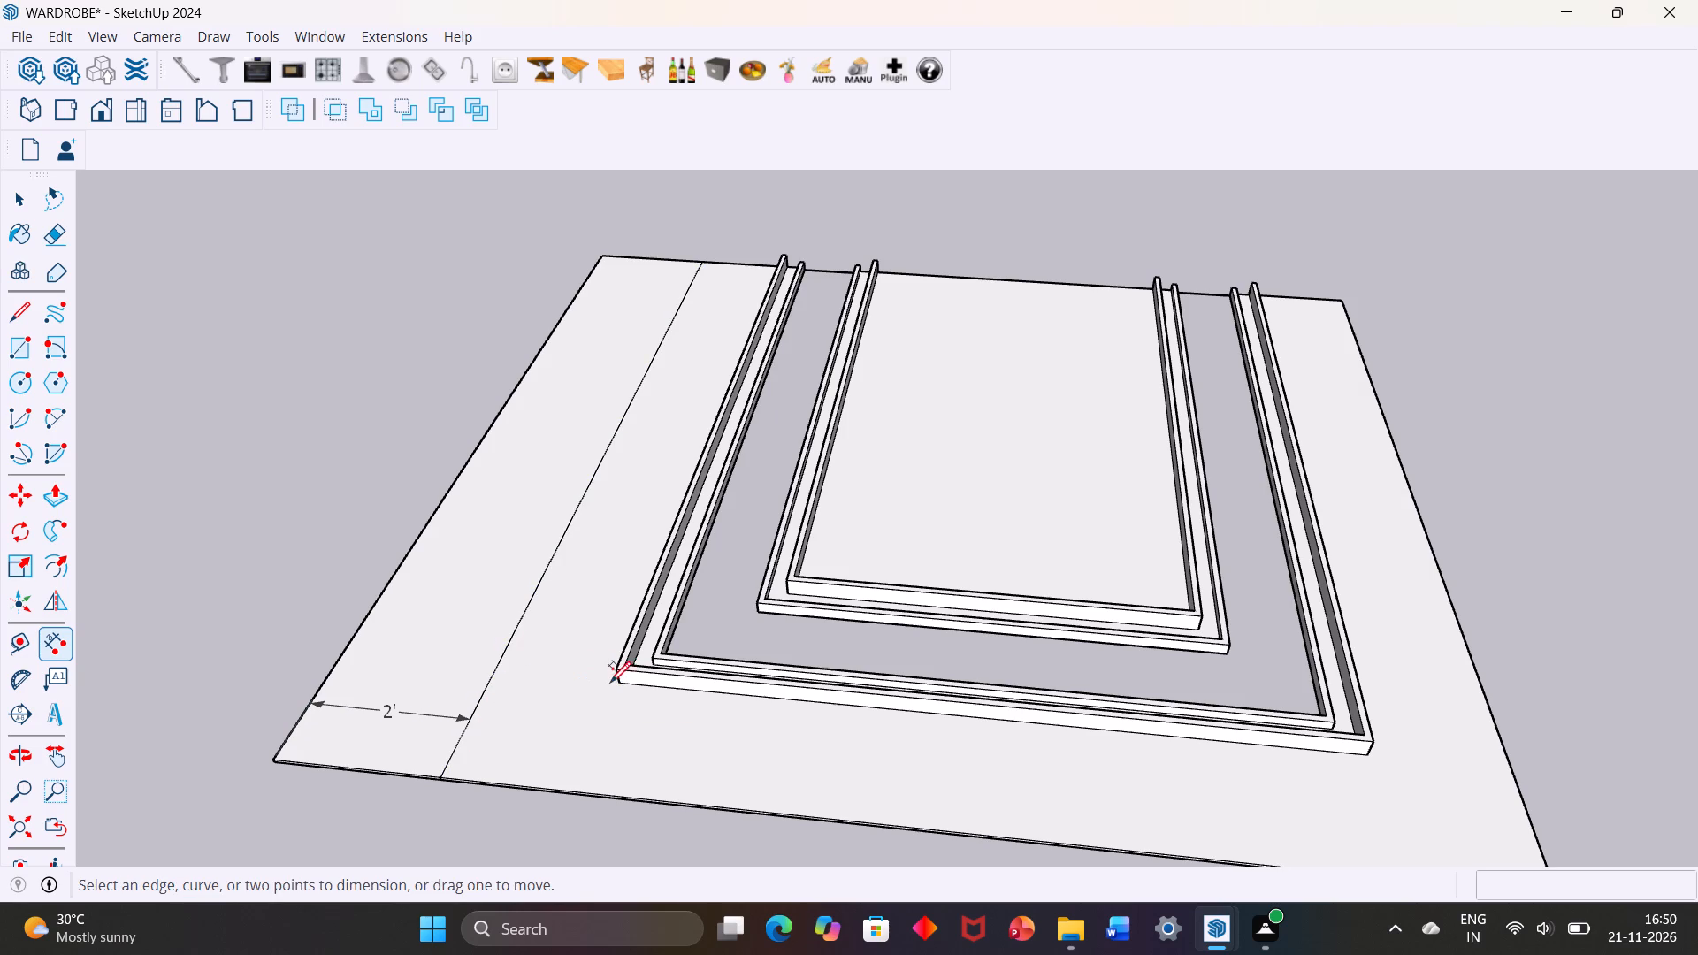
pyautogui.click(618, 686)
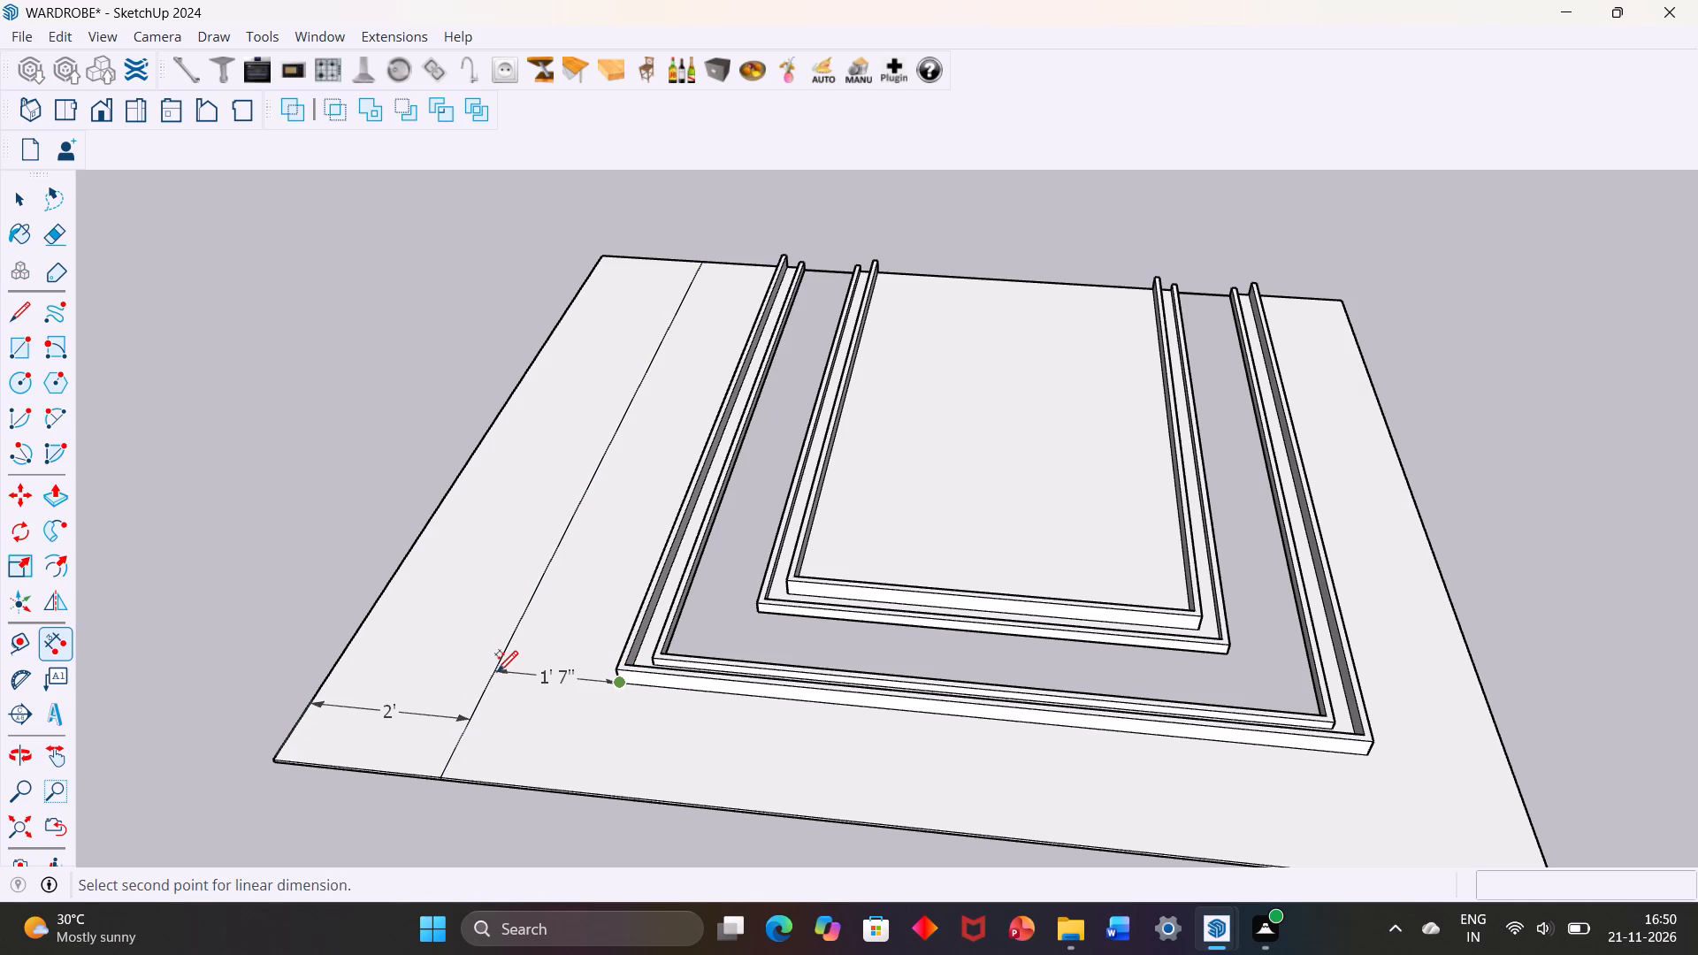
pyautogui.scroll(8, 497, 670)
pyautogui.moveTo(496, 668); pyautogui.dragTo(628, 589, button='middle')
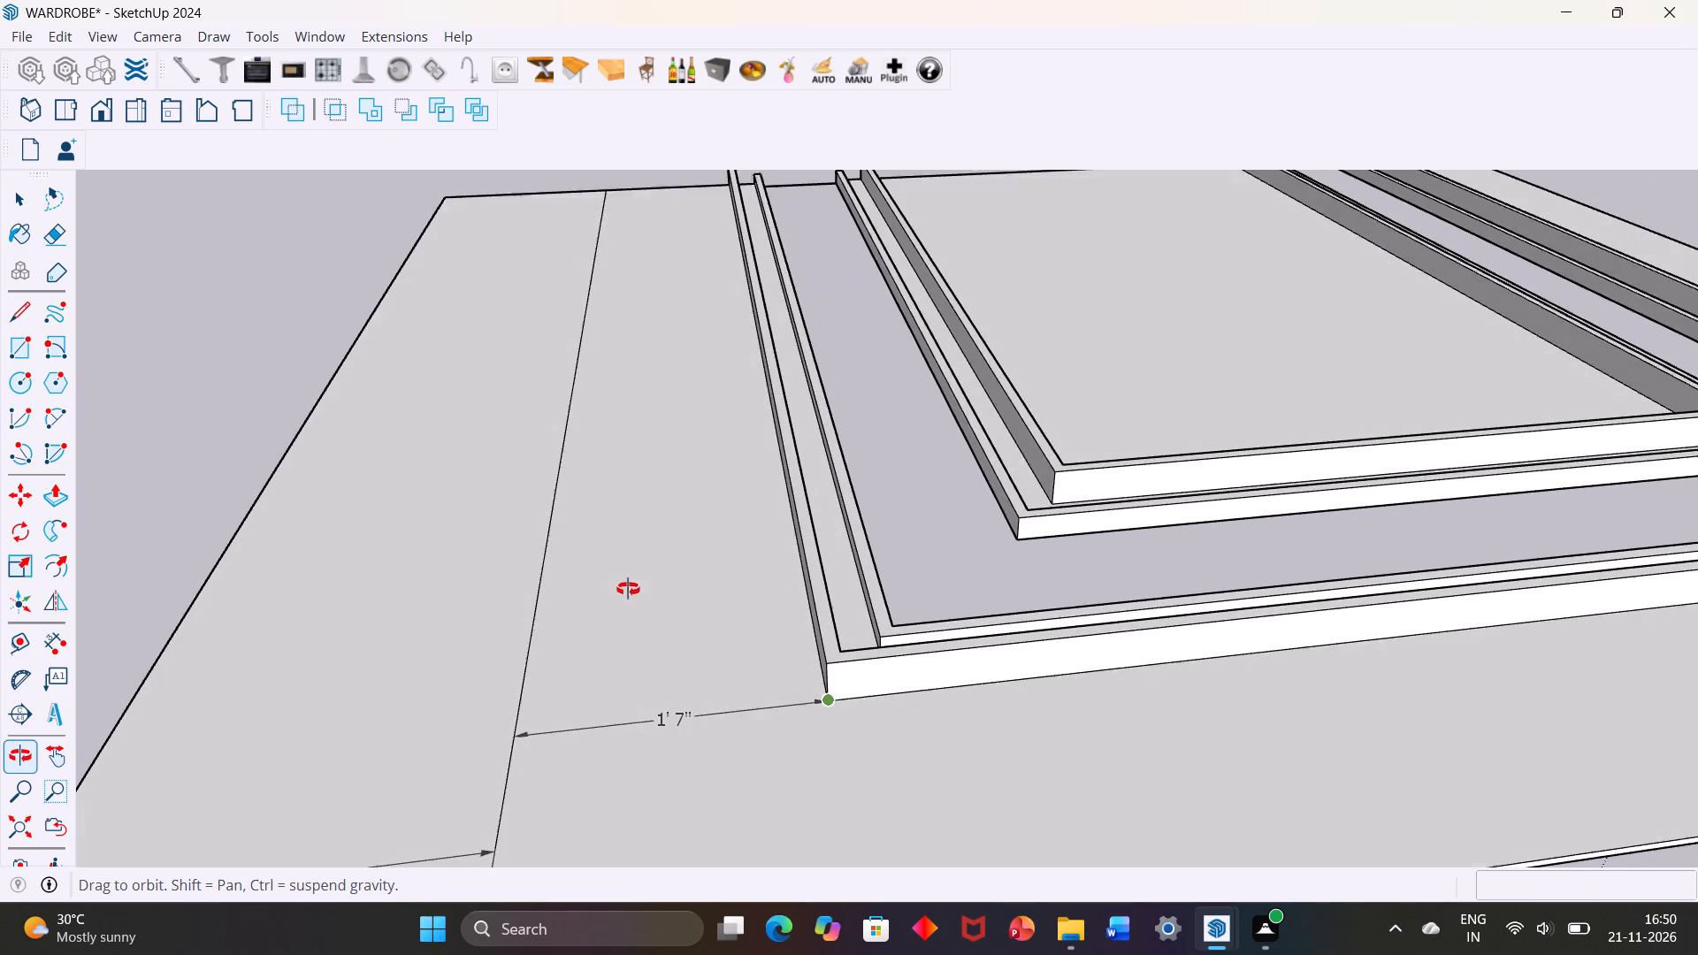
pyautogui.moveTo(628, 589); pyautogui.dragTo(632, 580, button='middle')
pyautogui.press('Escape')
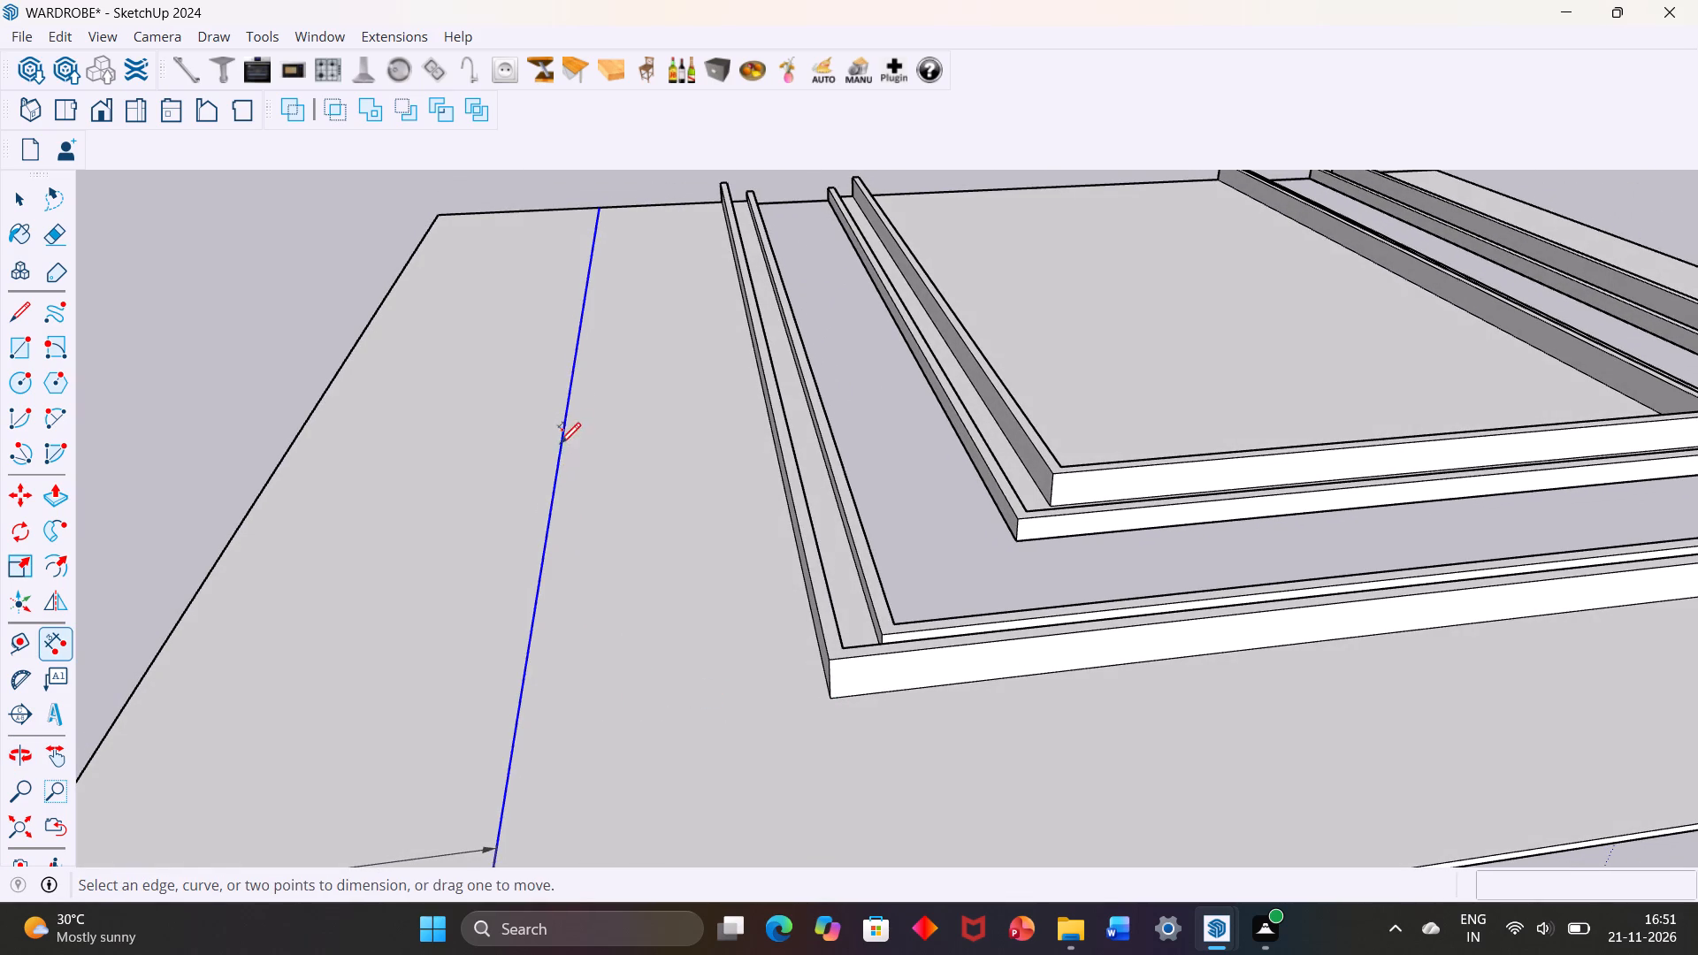
# Examine the raised borders' corner nearest the side strip and the borders along the closed side of the U-shaped cut-out.
pyautogui.moveTo(859, 688); pyautogui.dragTo(757, 610, button='middle')
pyautogui.scroll(-1, 833, 667)
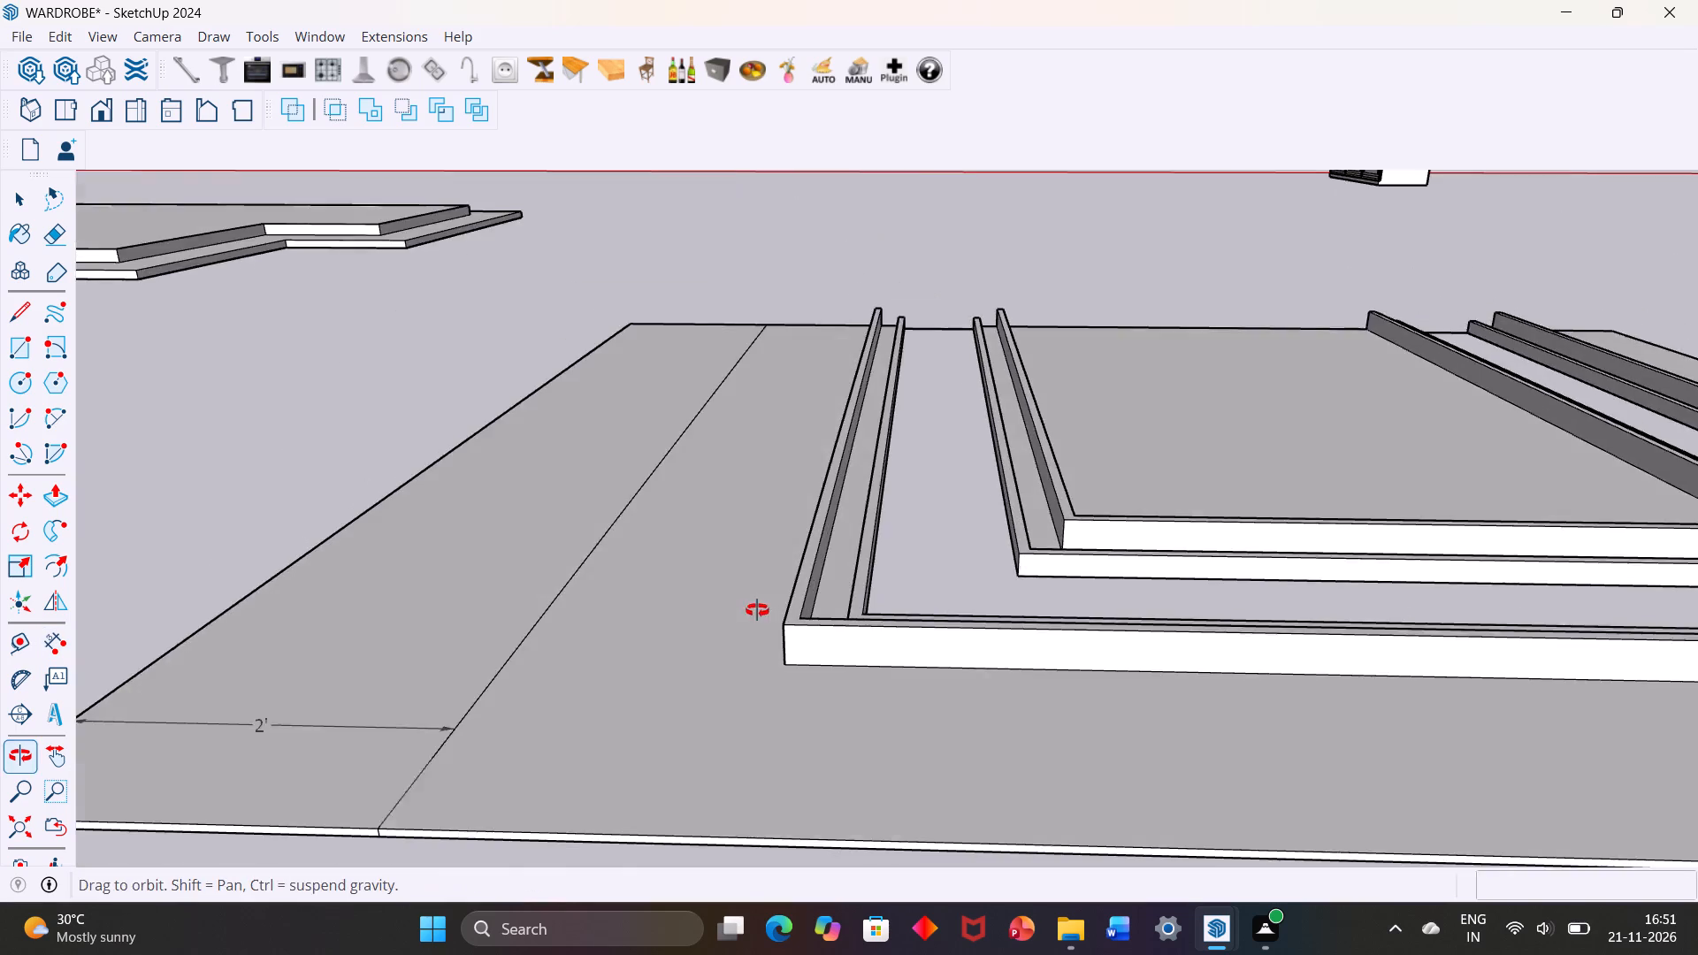
pyautogui.moveTo(757, 610); pyautogui.dragTo(756, 610, button='middle')
pyautogui.scroll(-5, 834, 654)
pyautogui.scroll(-1, 1011, 720)
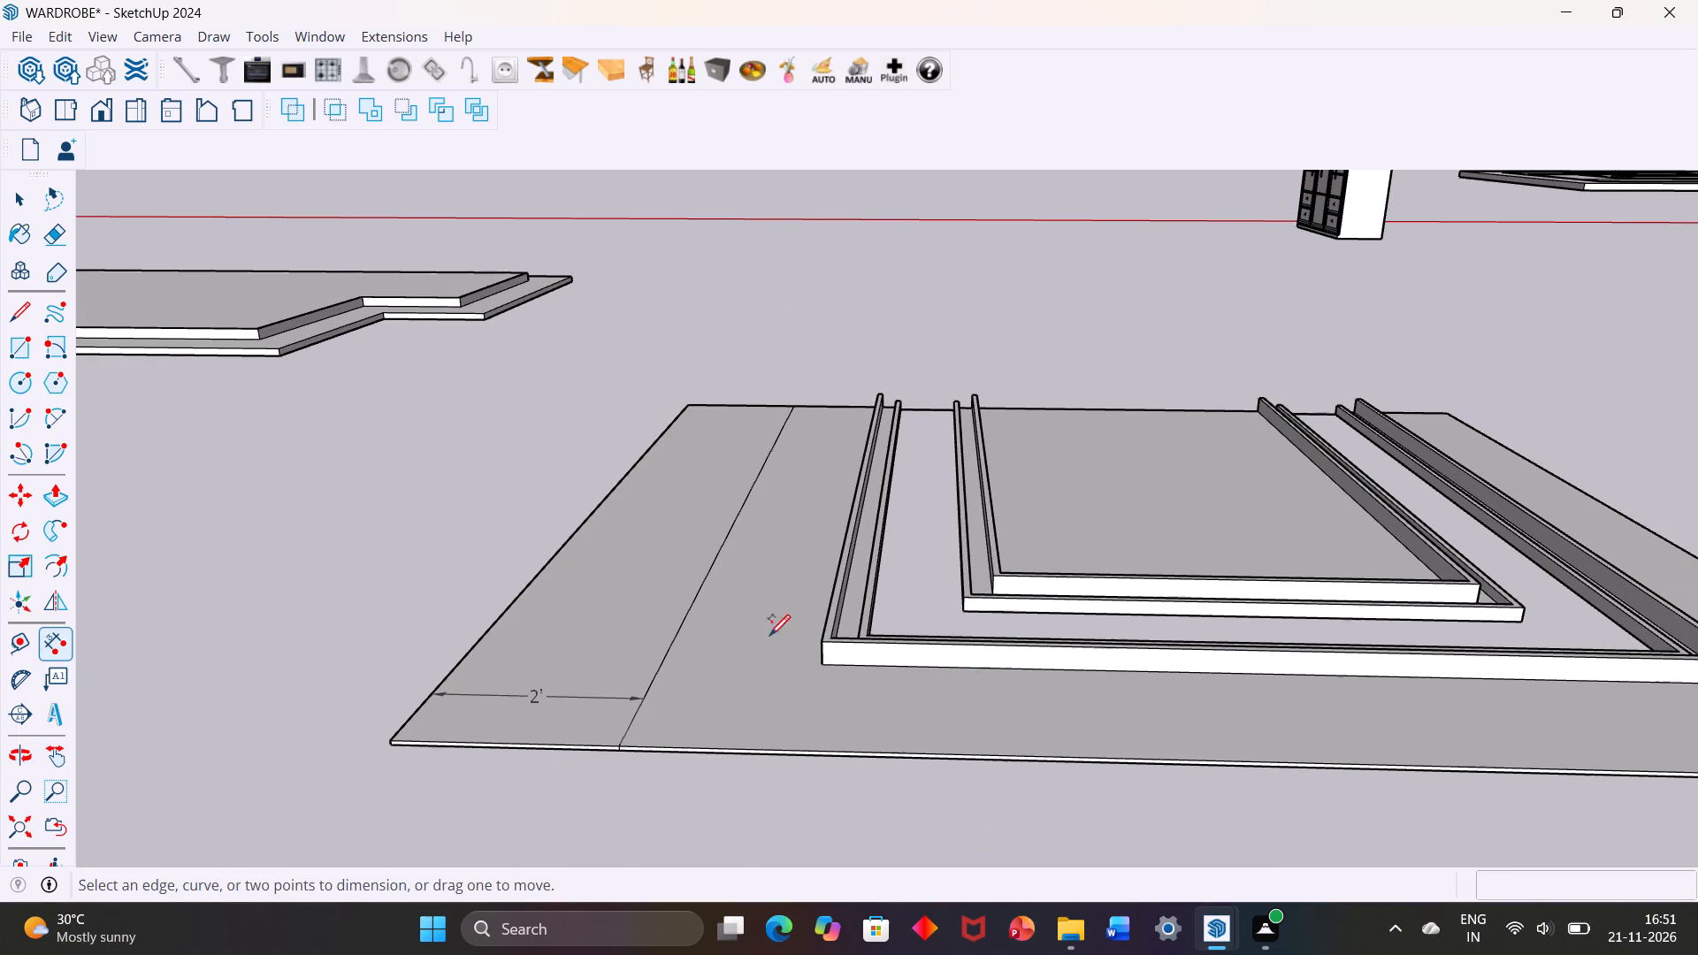
pyautogui.scroll(5, 872, 619)
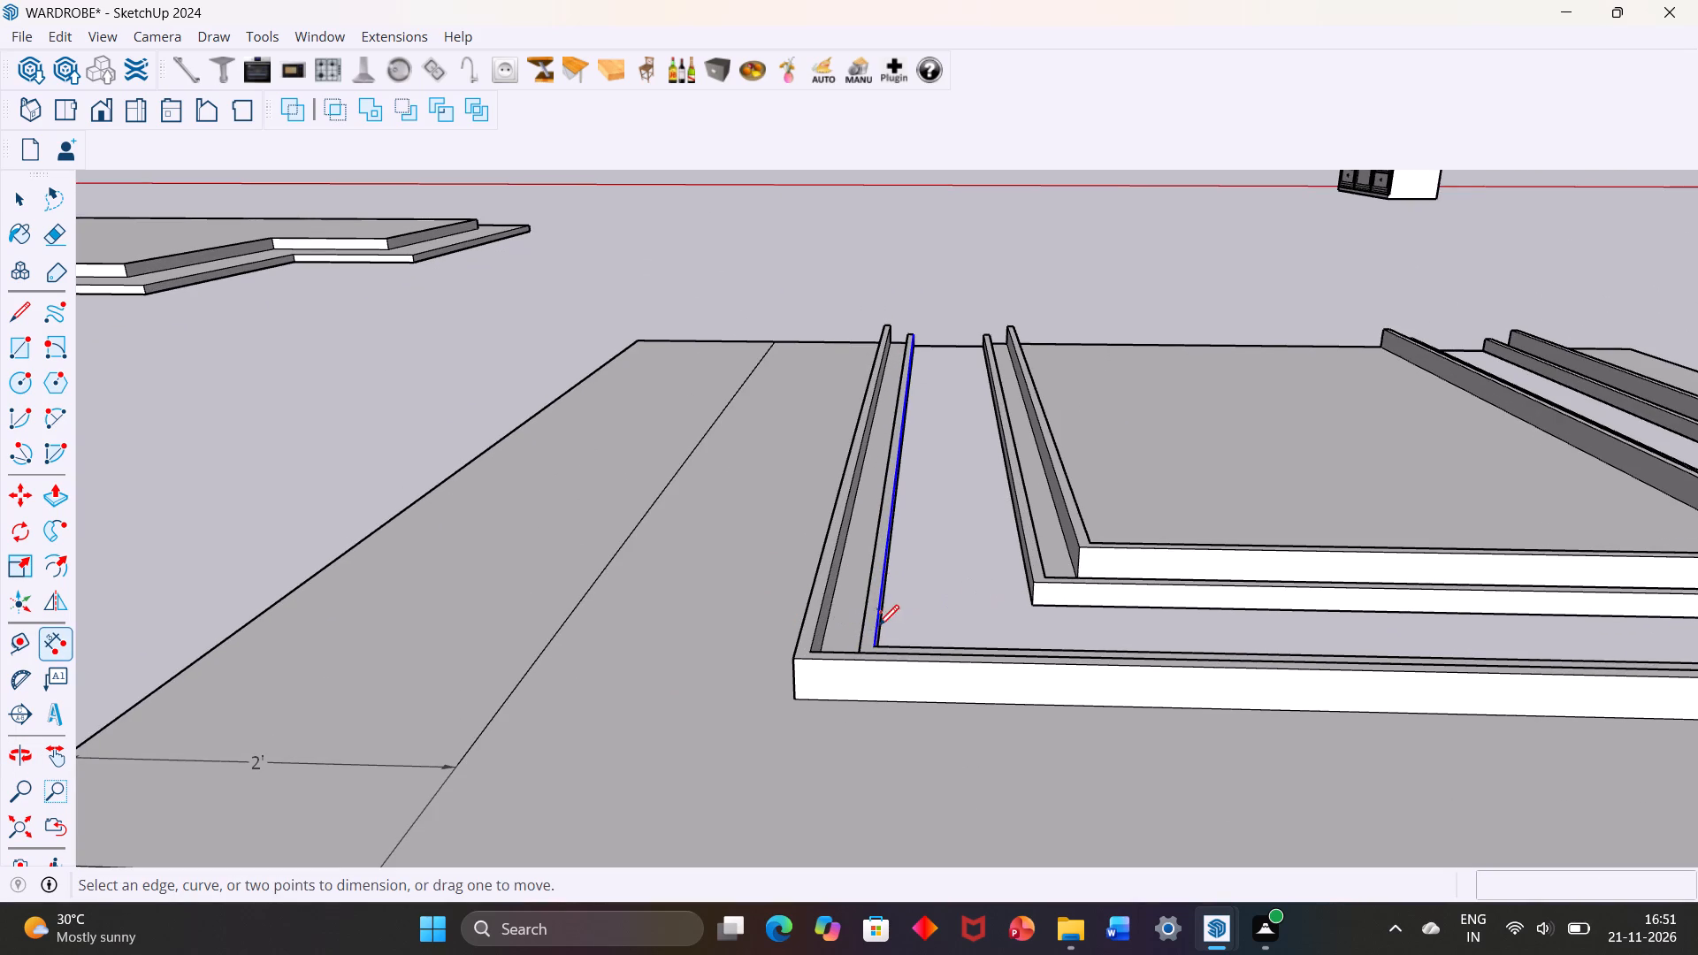
pyautogui.scroll(1, 844, 633)
pyautogui.moveTo(832, 638); pyautogui.dragTo(814, 714, button='middle')
pyautogui.scroll(-1, 814, 698)
pyautogui.moveTo(818, 639); pyautogui.dragTo(844, 753, button='middle')
pyautogui.scroll(8, 862, 668)
pyautogui.moveTo(857, 692); pyautogui.dragTo(859, 714, button='middle')
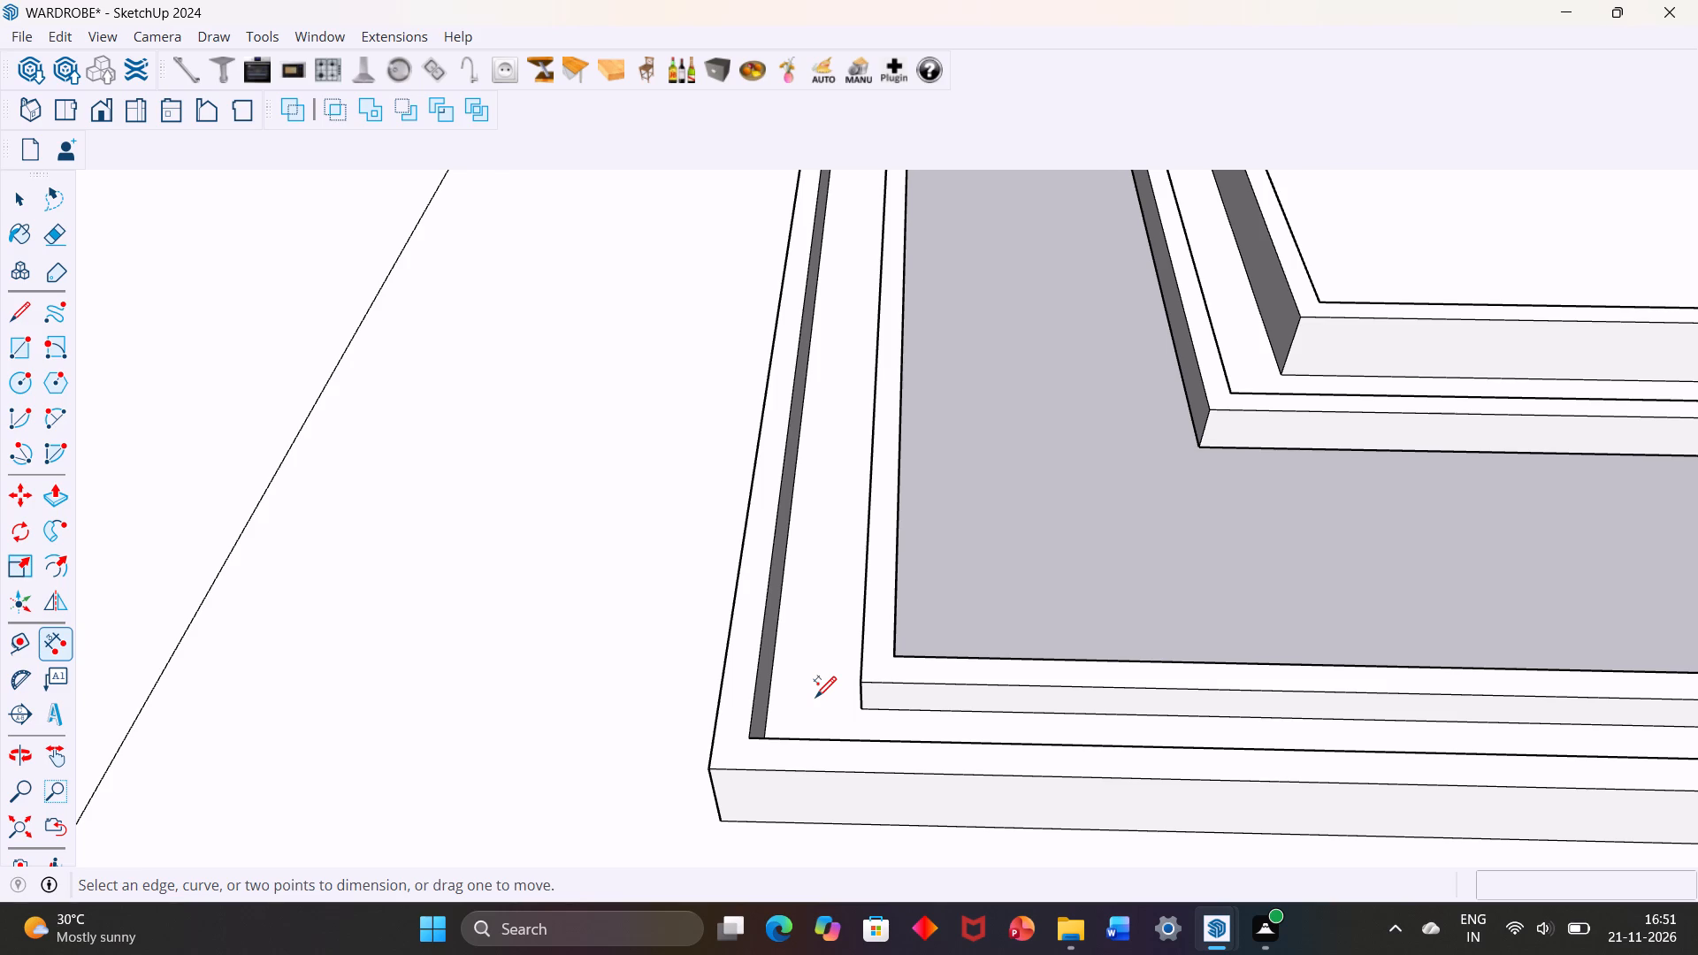
pyautogui.scroll(-20, 815, 697)
pyautogui.scroll(-6, 815, 697)
pyautogui.middleClick(789, 656)
pyautogui.scroll(5, 837, 735)
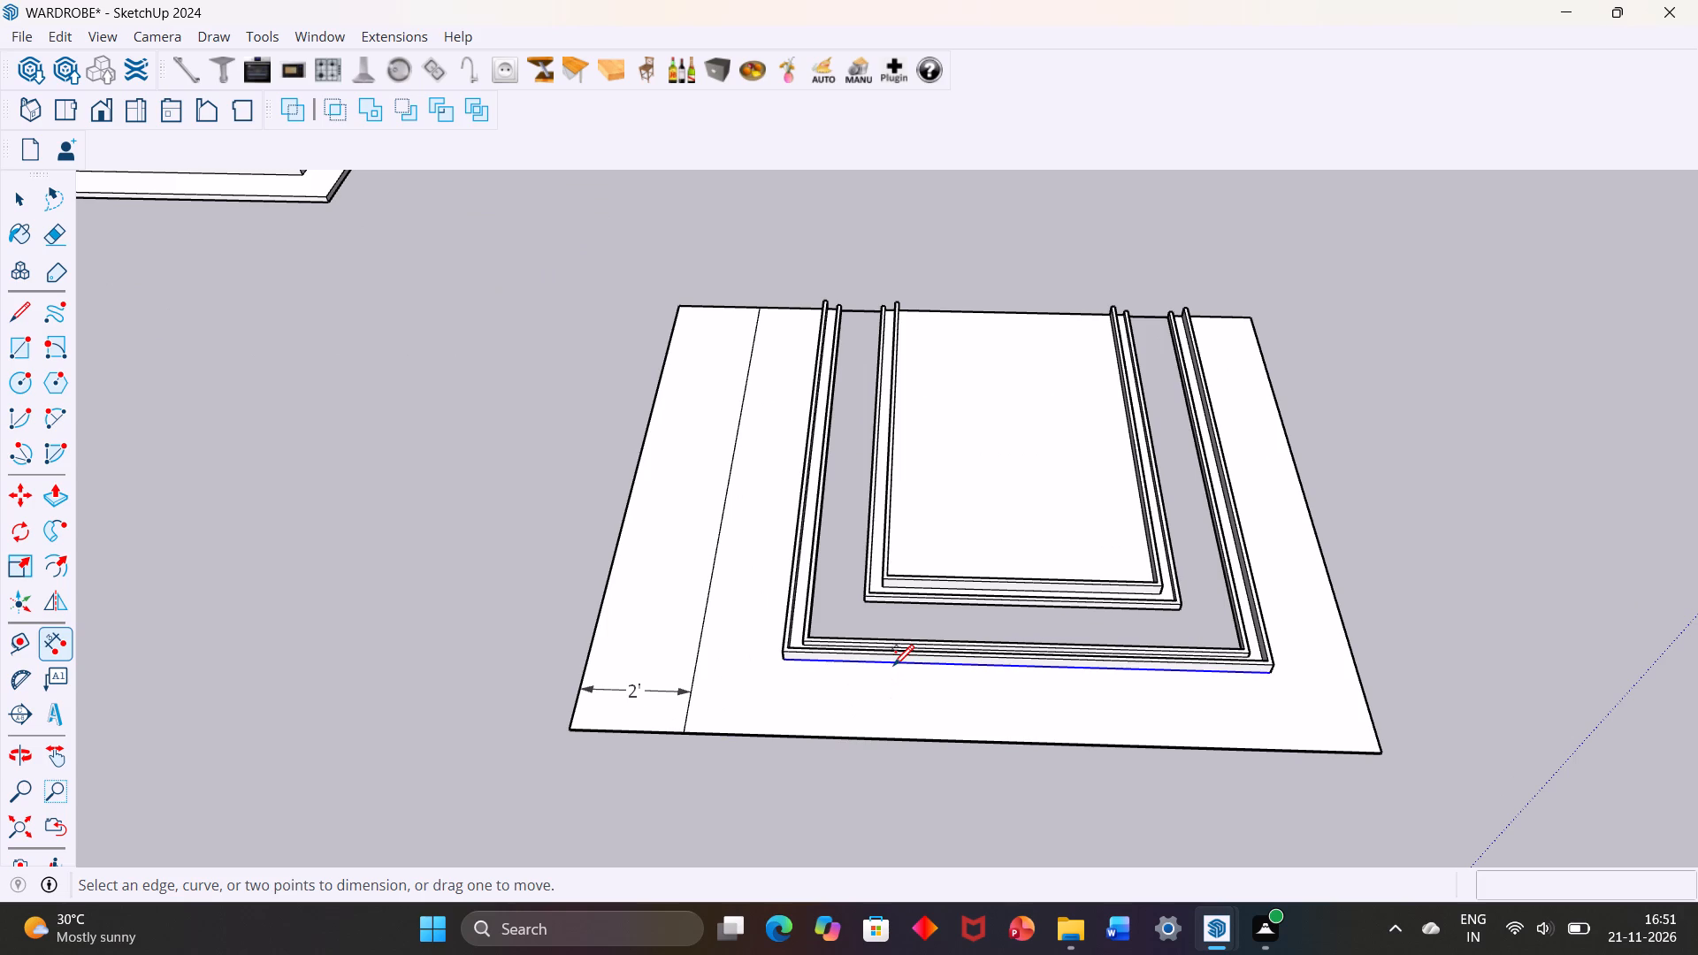
pyautogui.scroll(8, 937, 638)
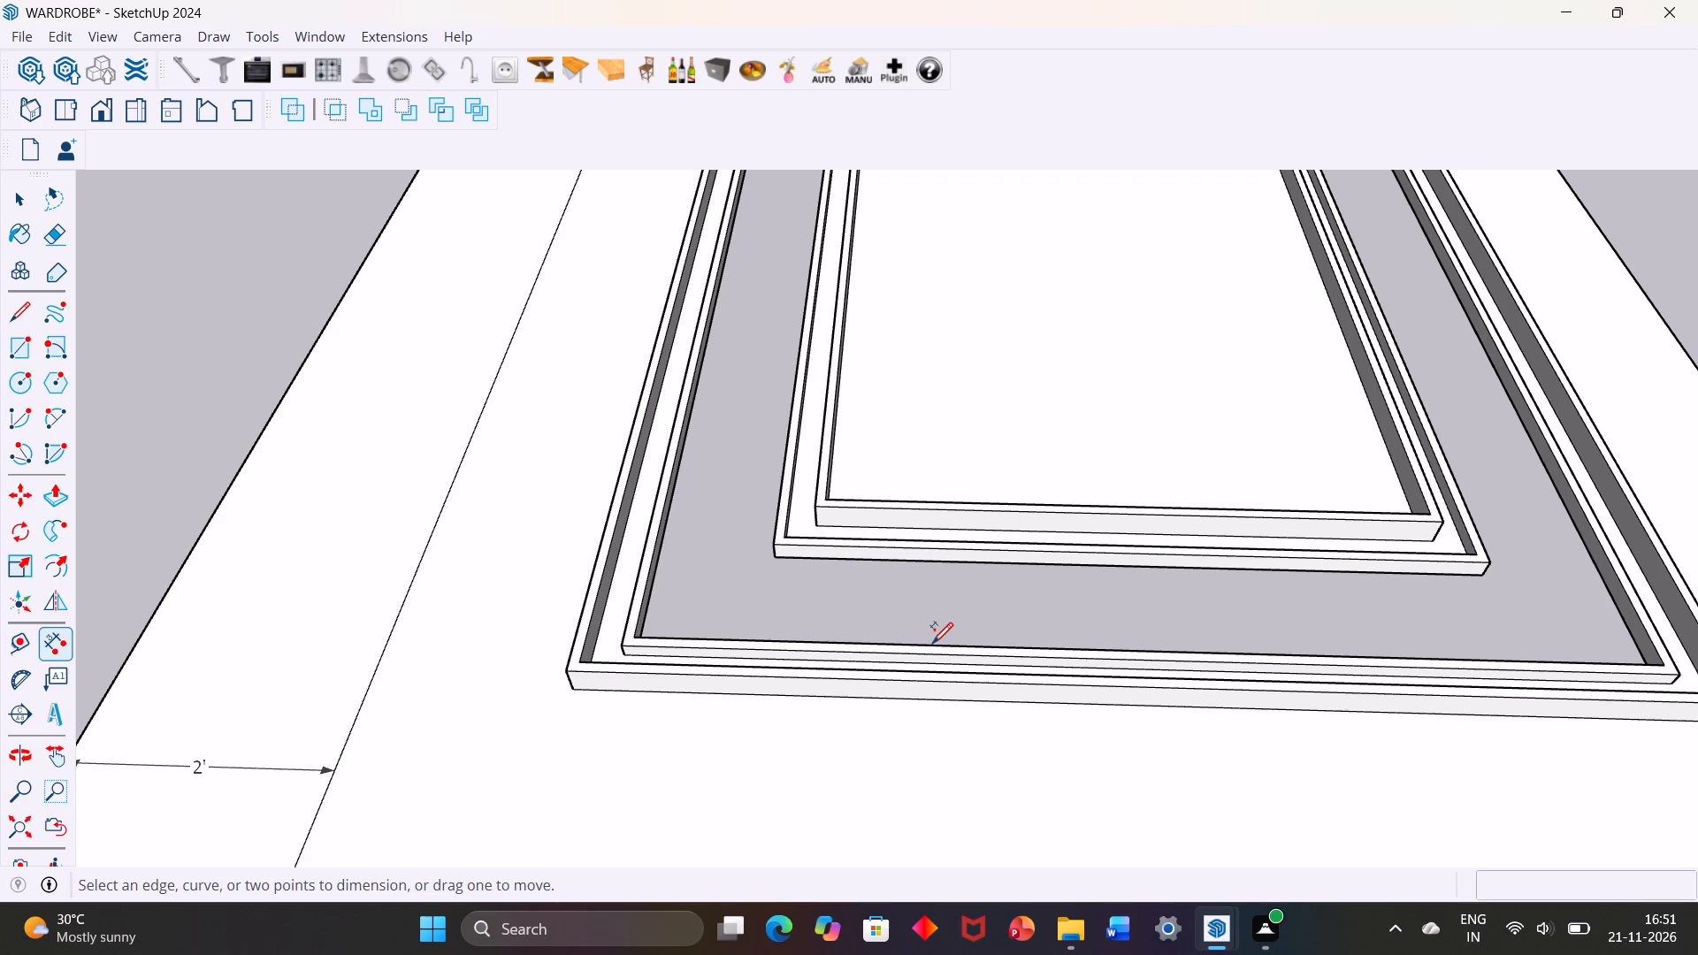
pyautogui.scroll(8, 929, 644)
pyautogui.moveTo(916, 654); pyautogui.dragTo(914, 691, button='middle')
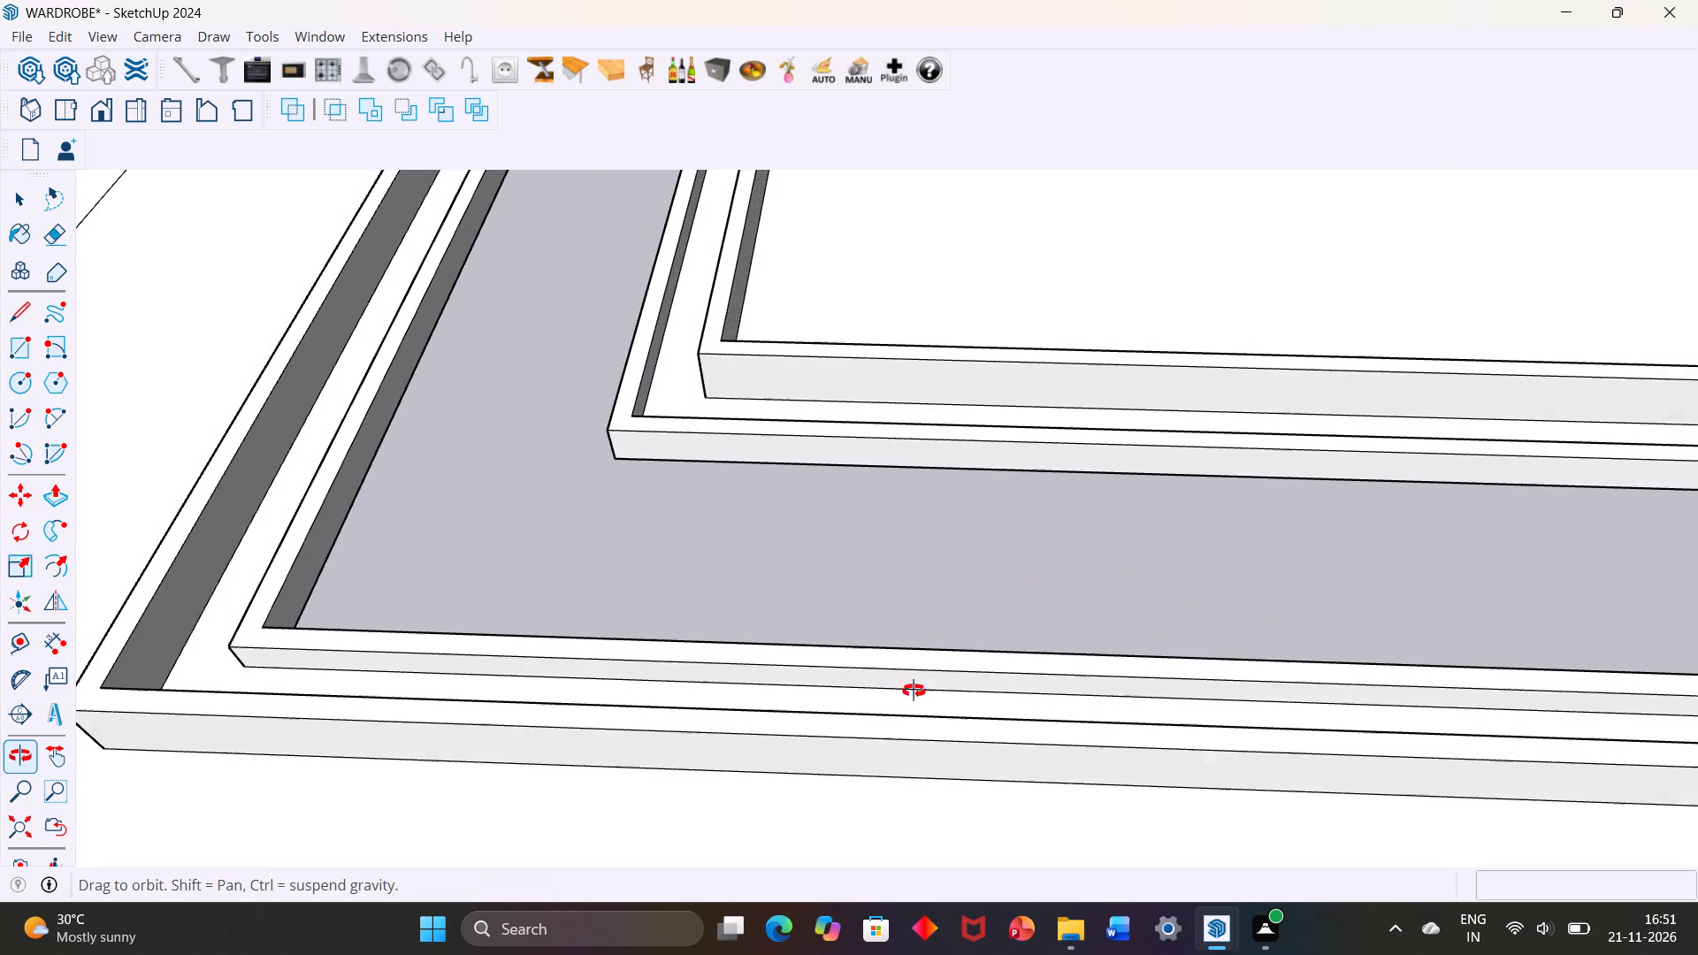
pyautogui.moveTo(914, 691); pyautogui.dragTo(909, 736, button='middle')
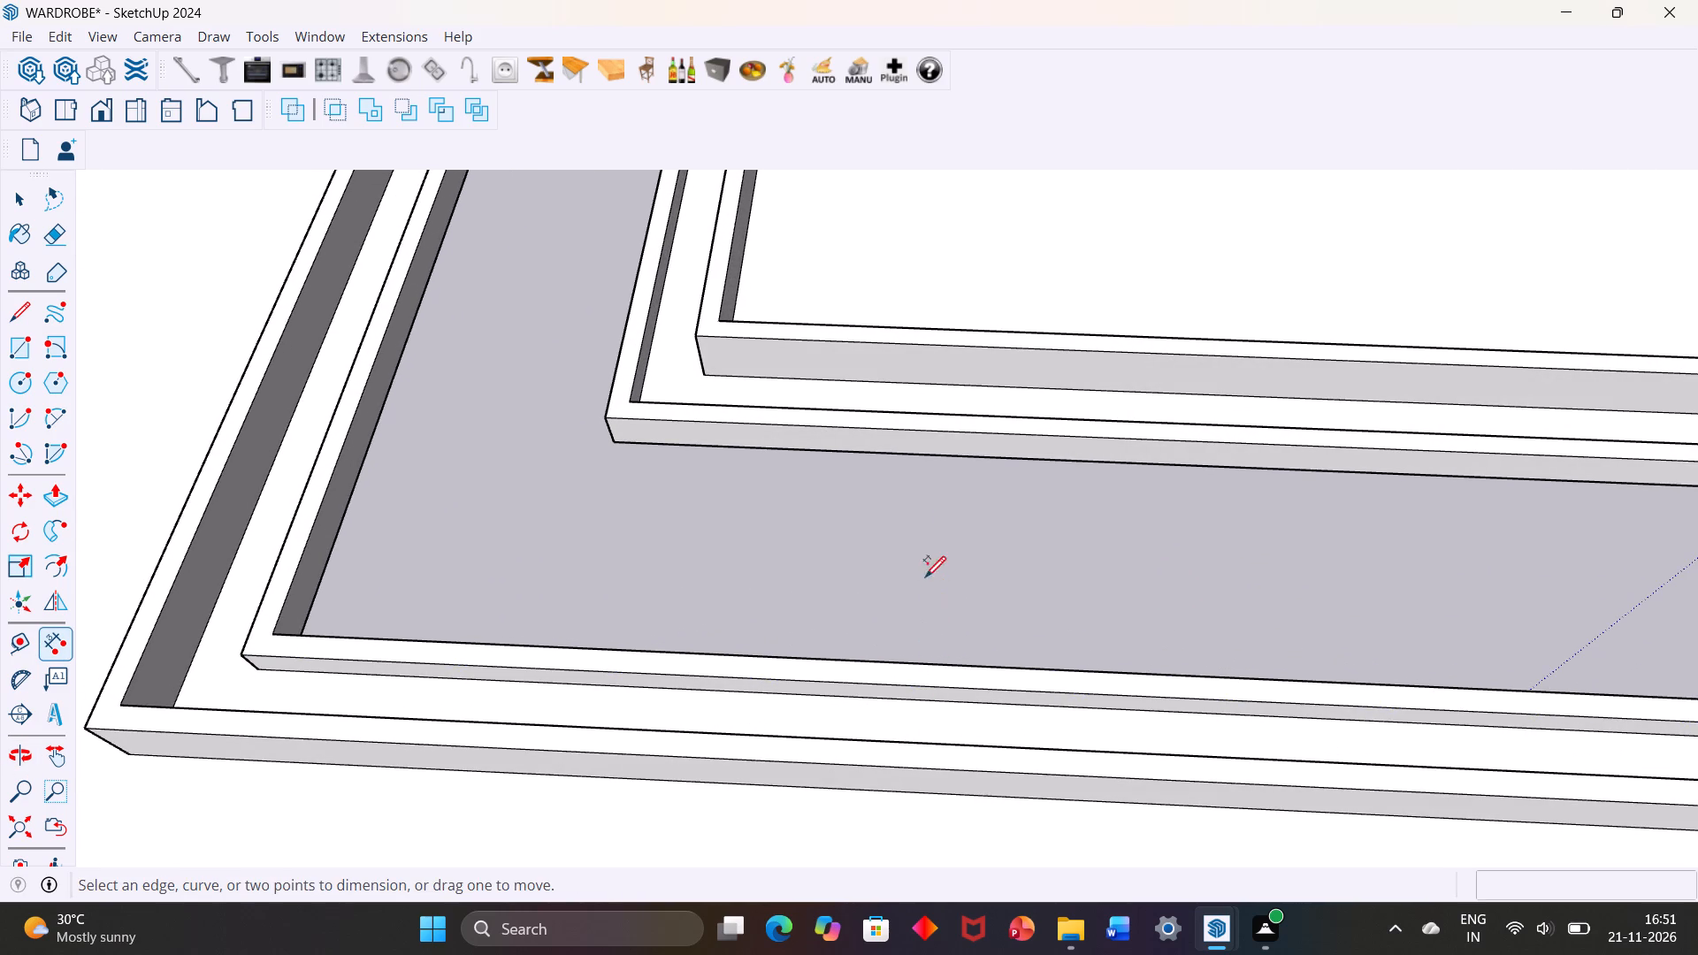
pyautogui.scroll(-5, 759, 500)
pyautogui.scroll(4, 794, 568)
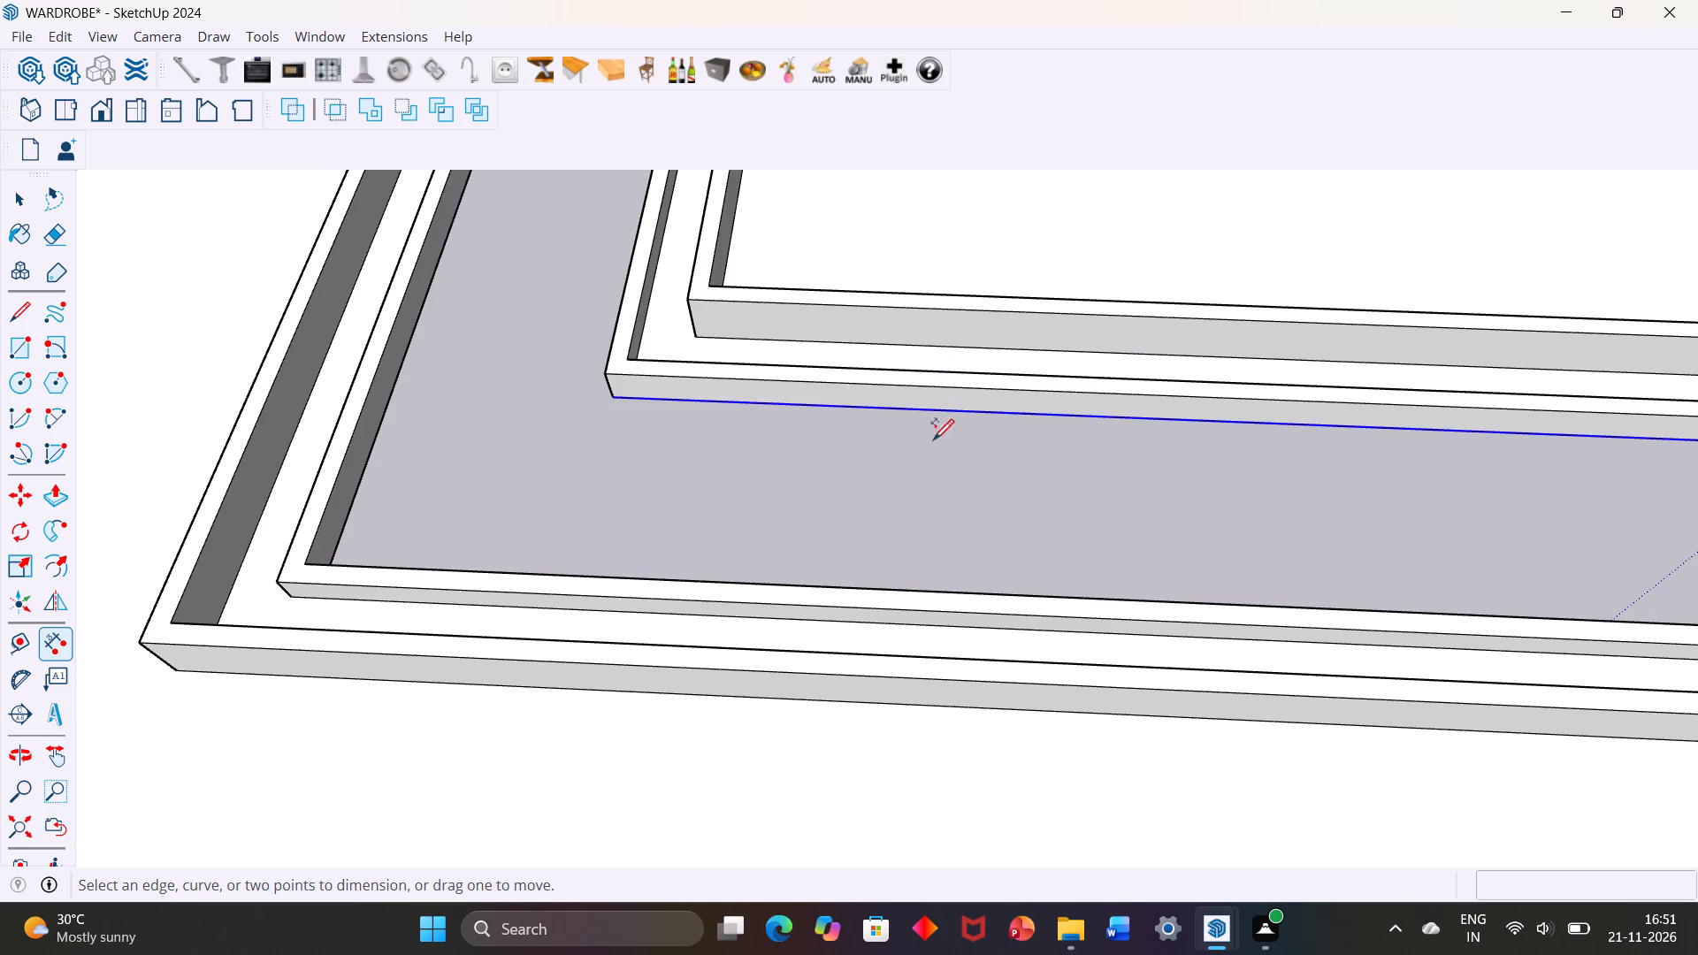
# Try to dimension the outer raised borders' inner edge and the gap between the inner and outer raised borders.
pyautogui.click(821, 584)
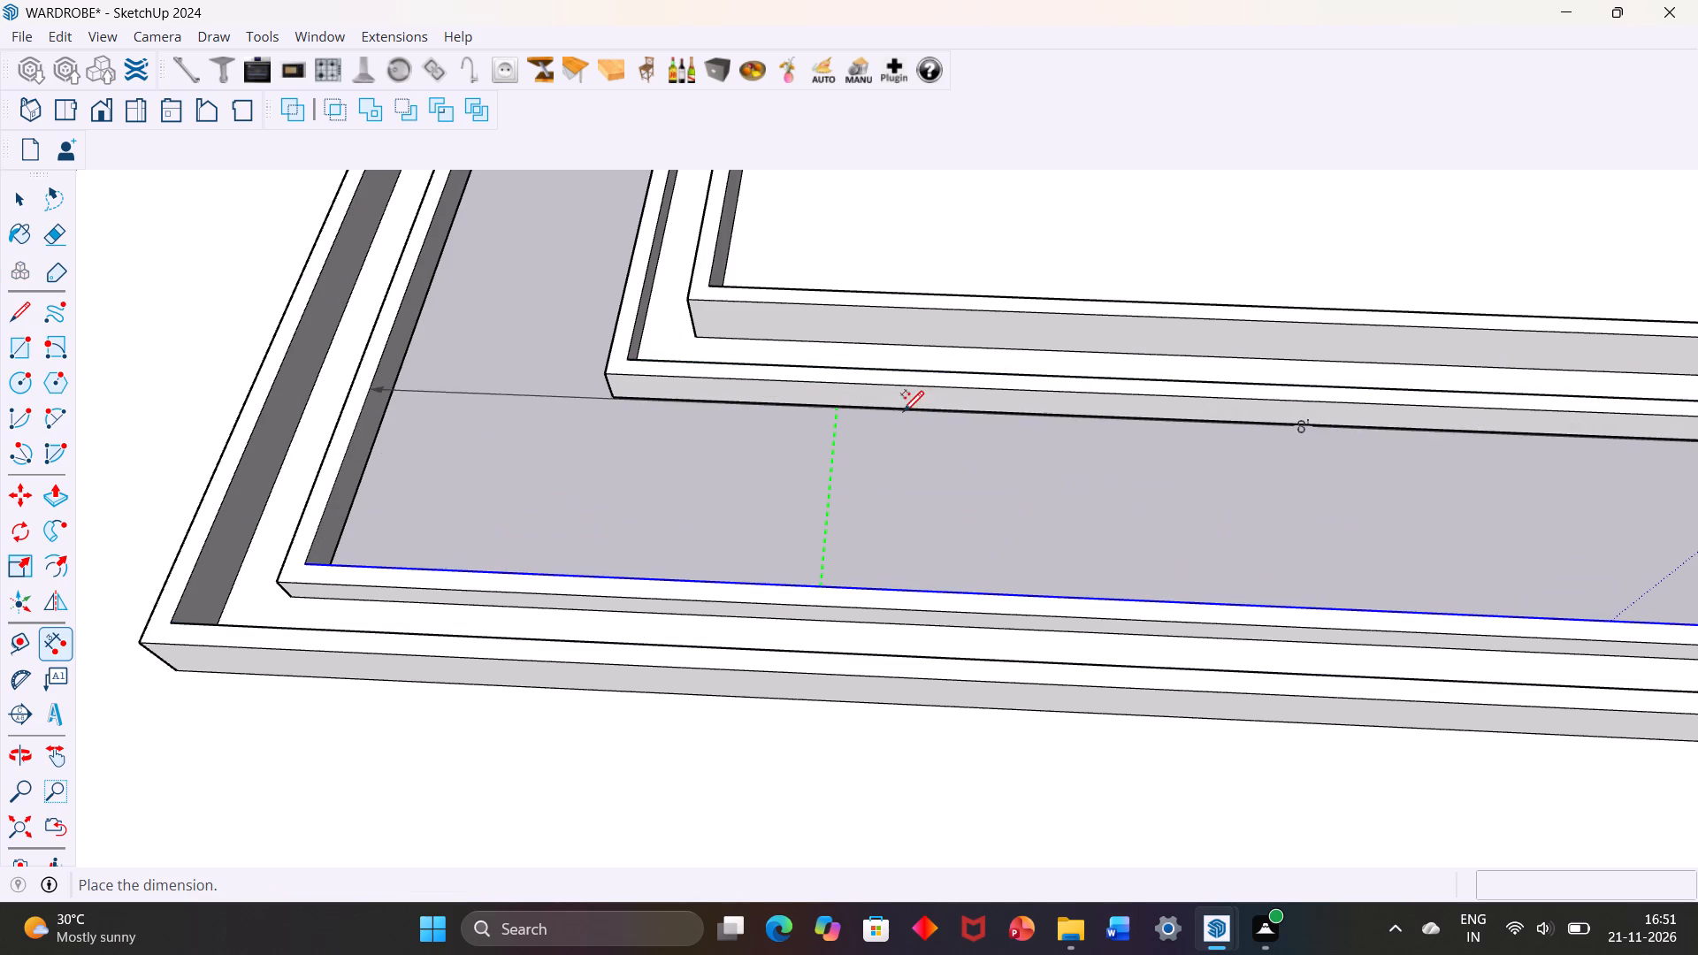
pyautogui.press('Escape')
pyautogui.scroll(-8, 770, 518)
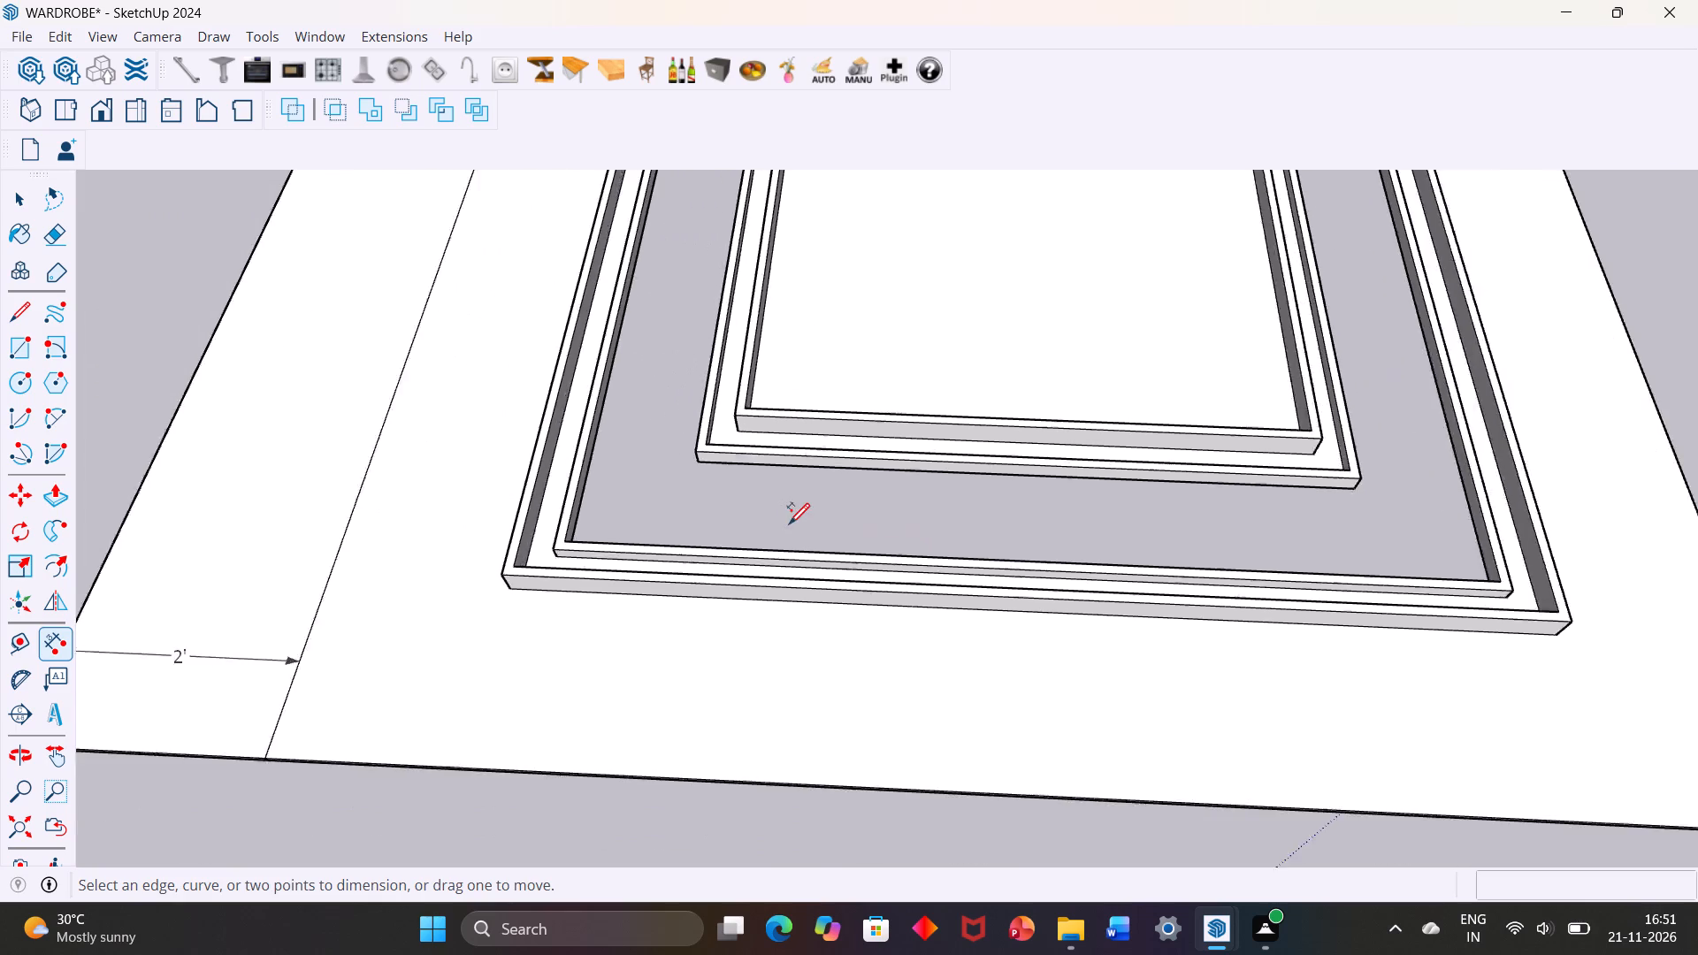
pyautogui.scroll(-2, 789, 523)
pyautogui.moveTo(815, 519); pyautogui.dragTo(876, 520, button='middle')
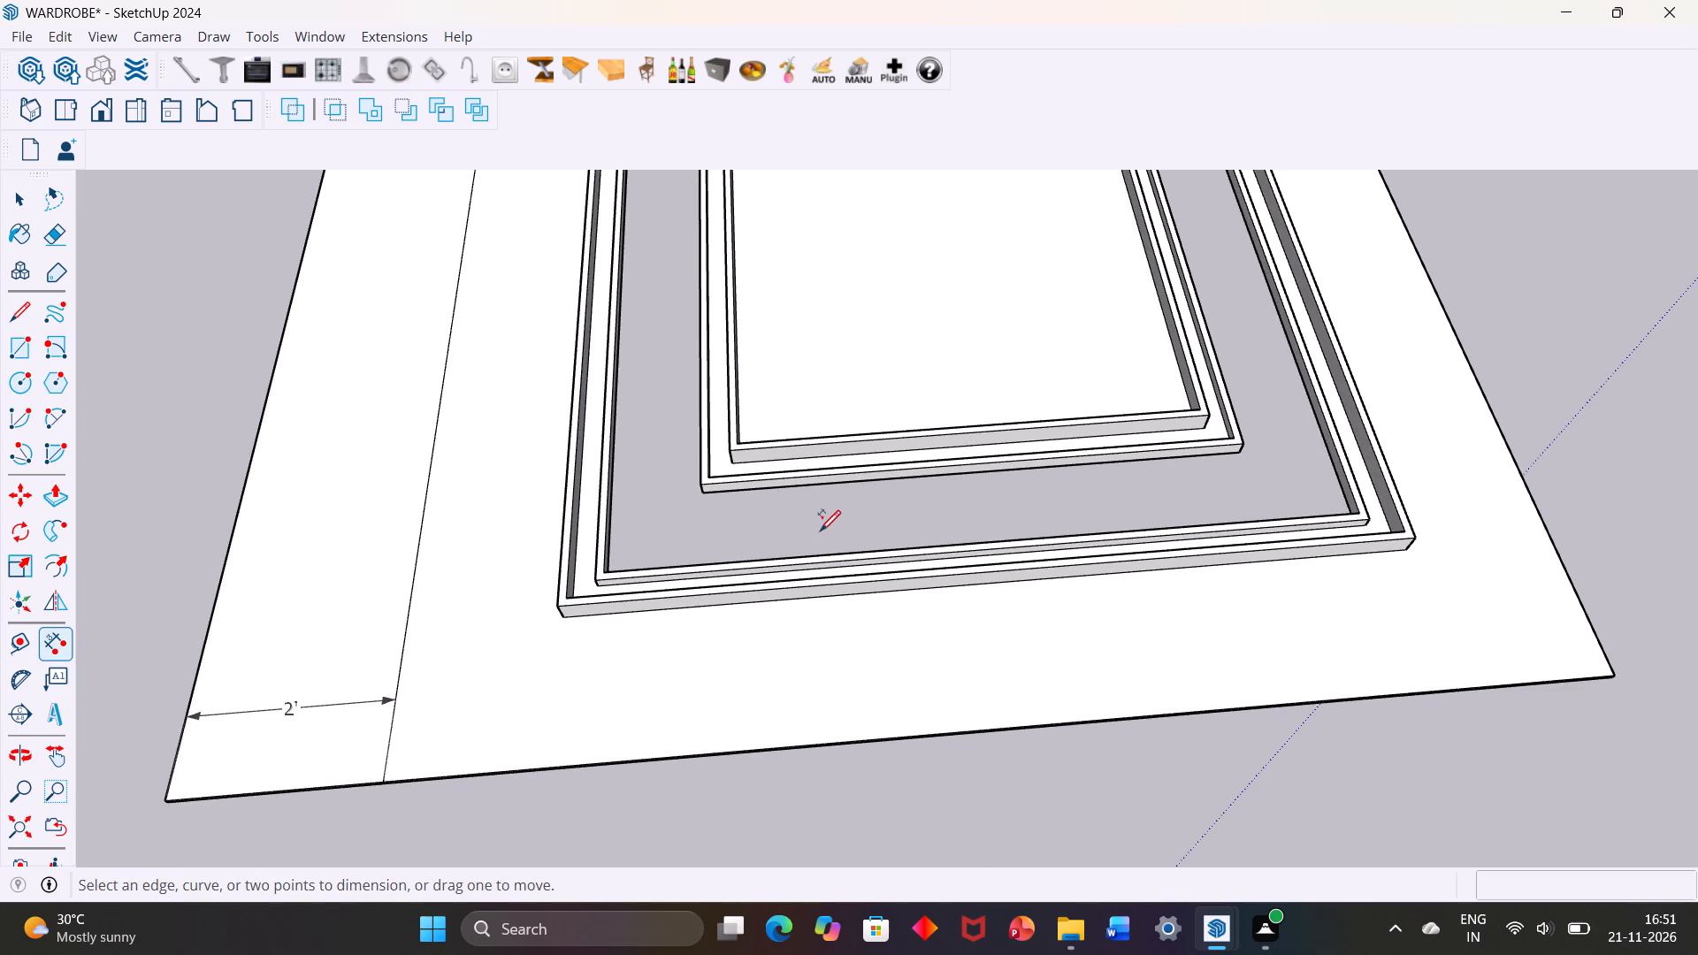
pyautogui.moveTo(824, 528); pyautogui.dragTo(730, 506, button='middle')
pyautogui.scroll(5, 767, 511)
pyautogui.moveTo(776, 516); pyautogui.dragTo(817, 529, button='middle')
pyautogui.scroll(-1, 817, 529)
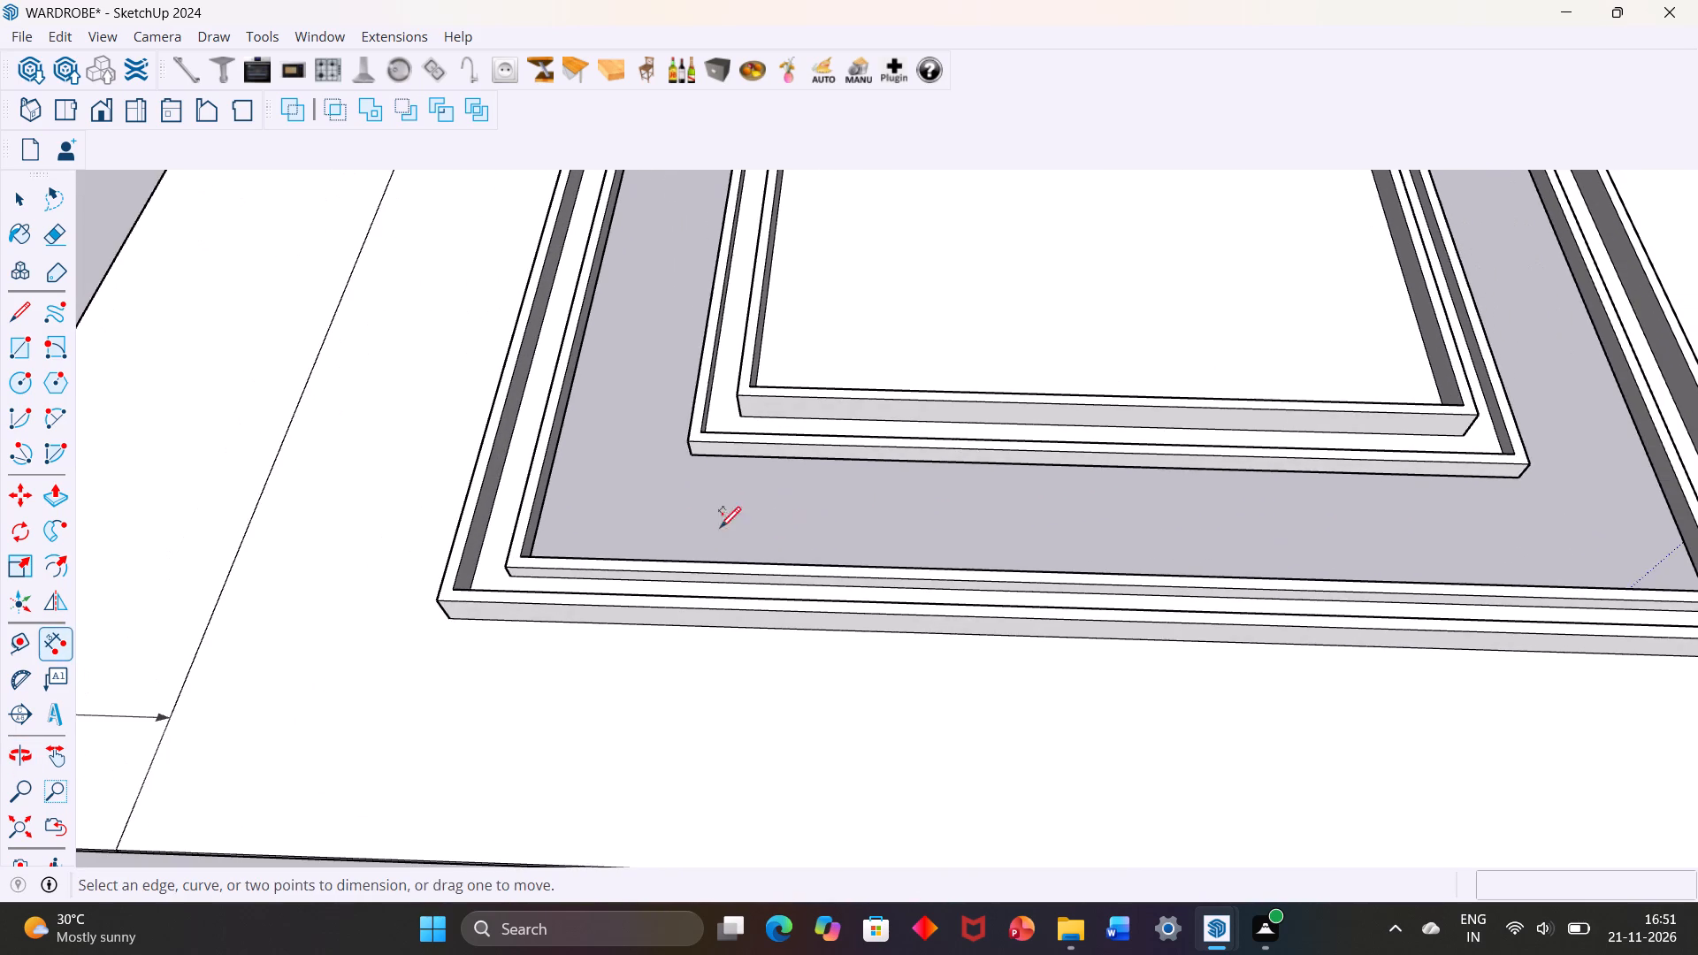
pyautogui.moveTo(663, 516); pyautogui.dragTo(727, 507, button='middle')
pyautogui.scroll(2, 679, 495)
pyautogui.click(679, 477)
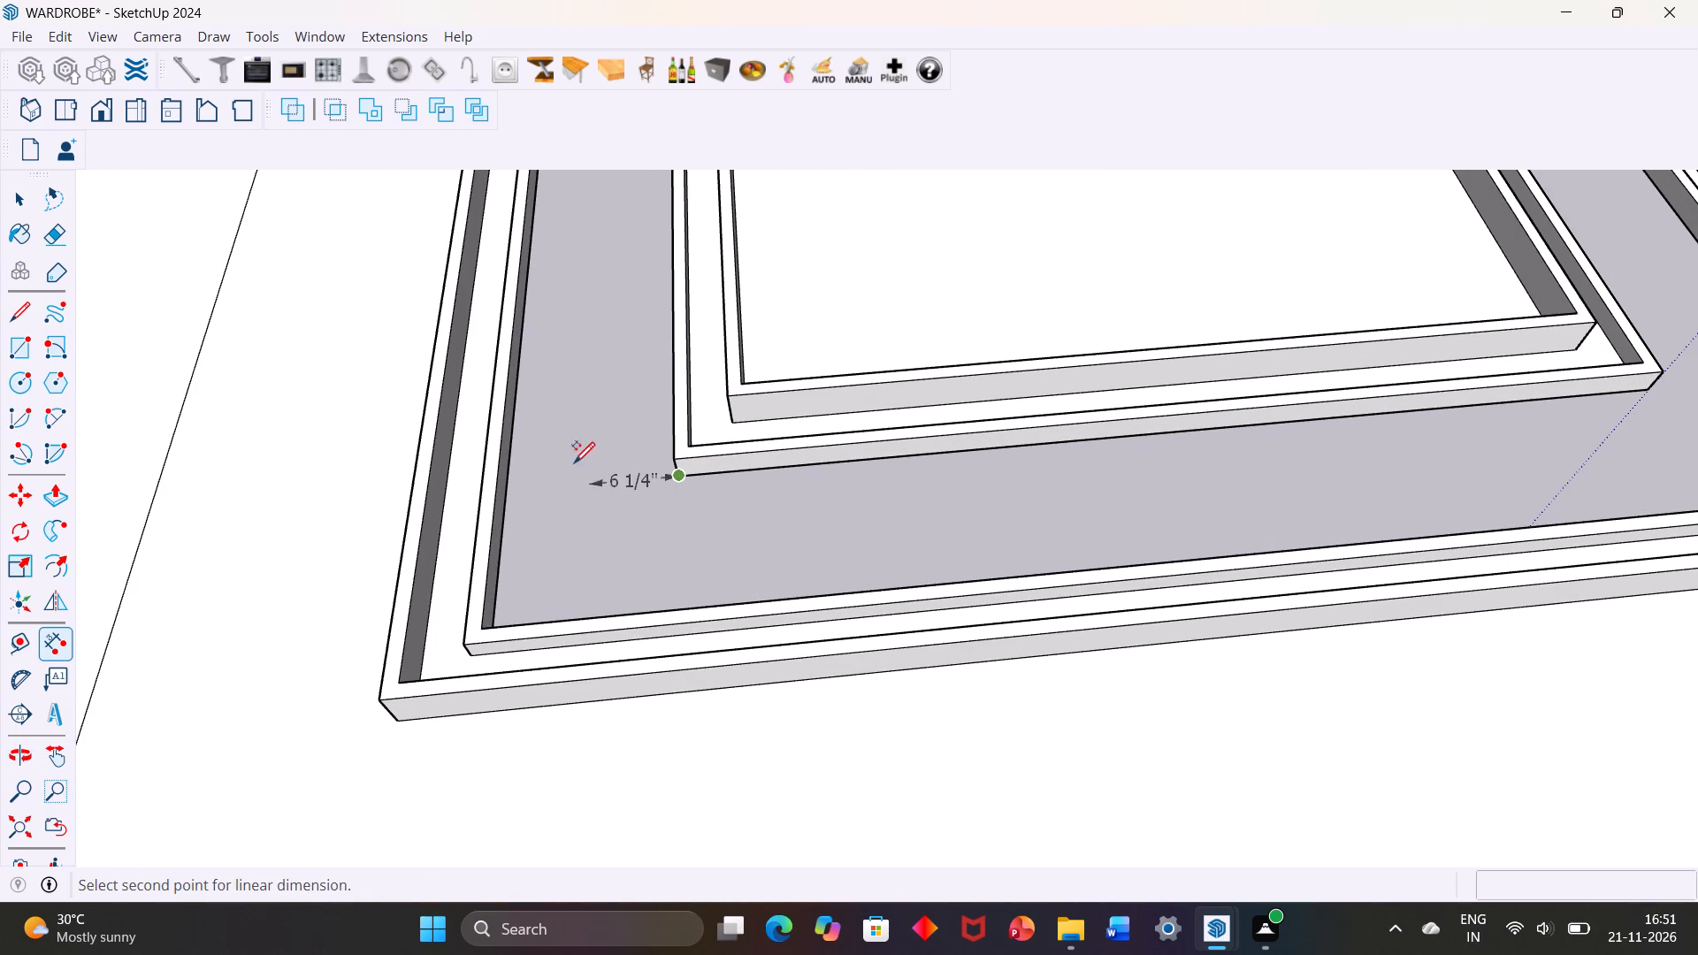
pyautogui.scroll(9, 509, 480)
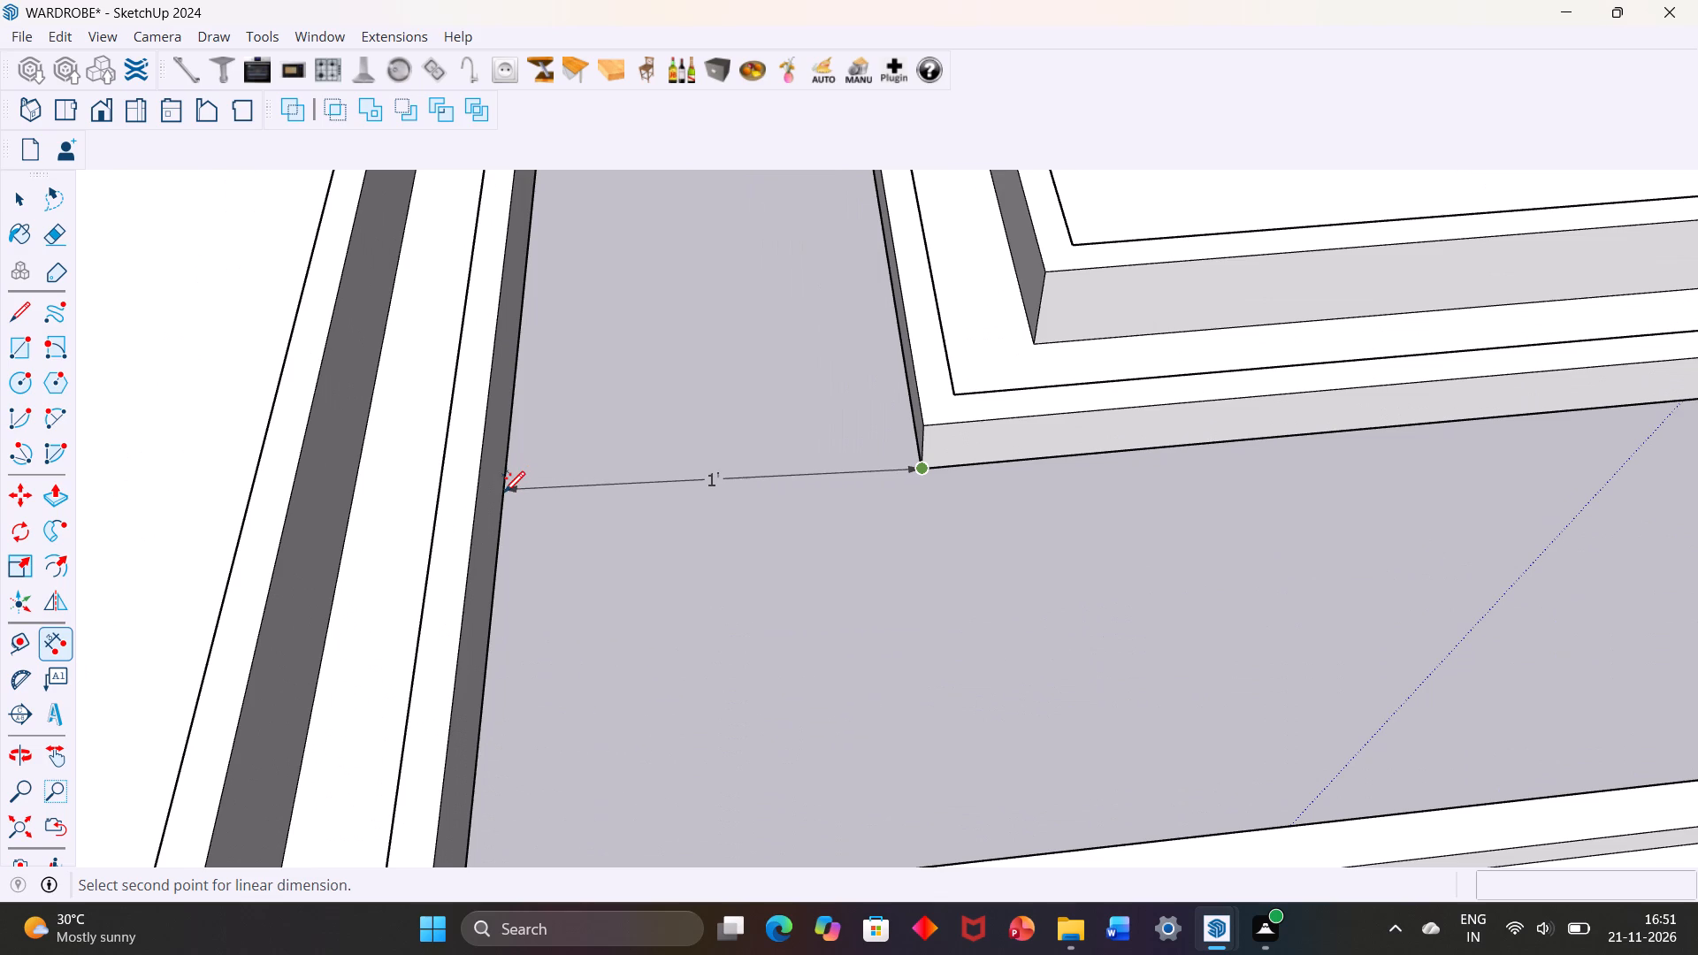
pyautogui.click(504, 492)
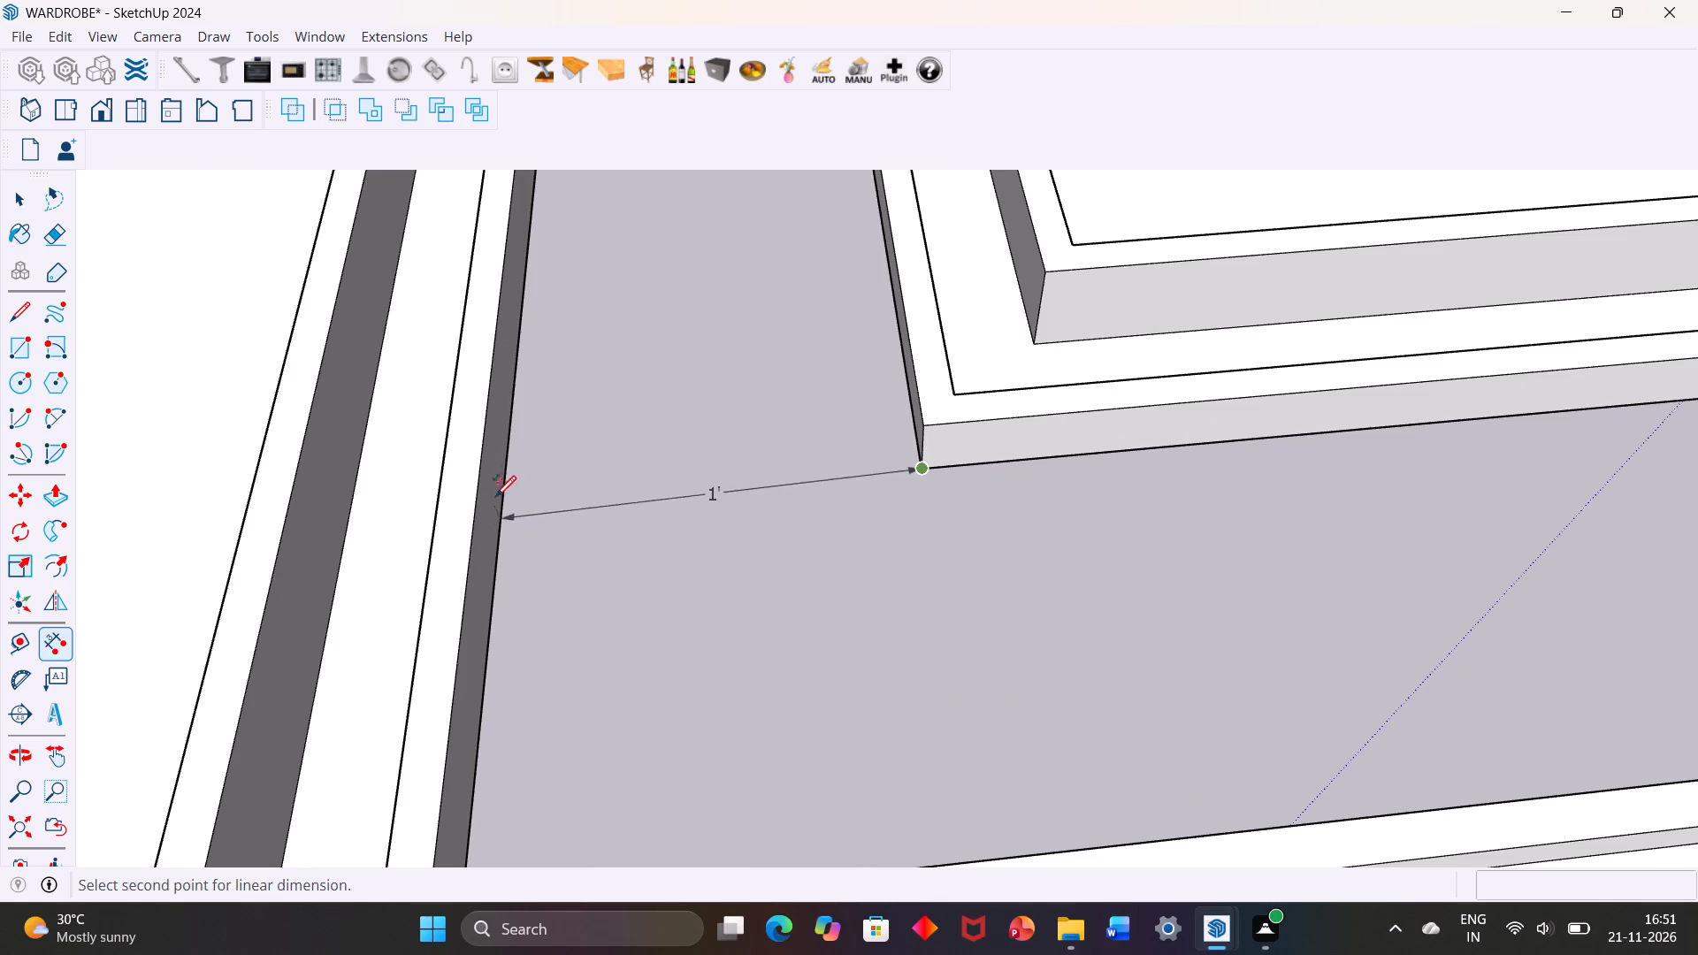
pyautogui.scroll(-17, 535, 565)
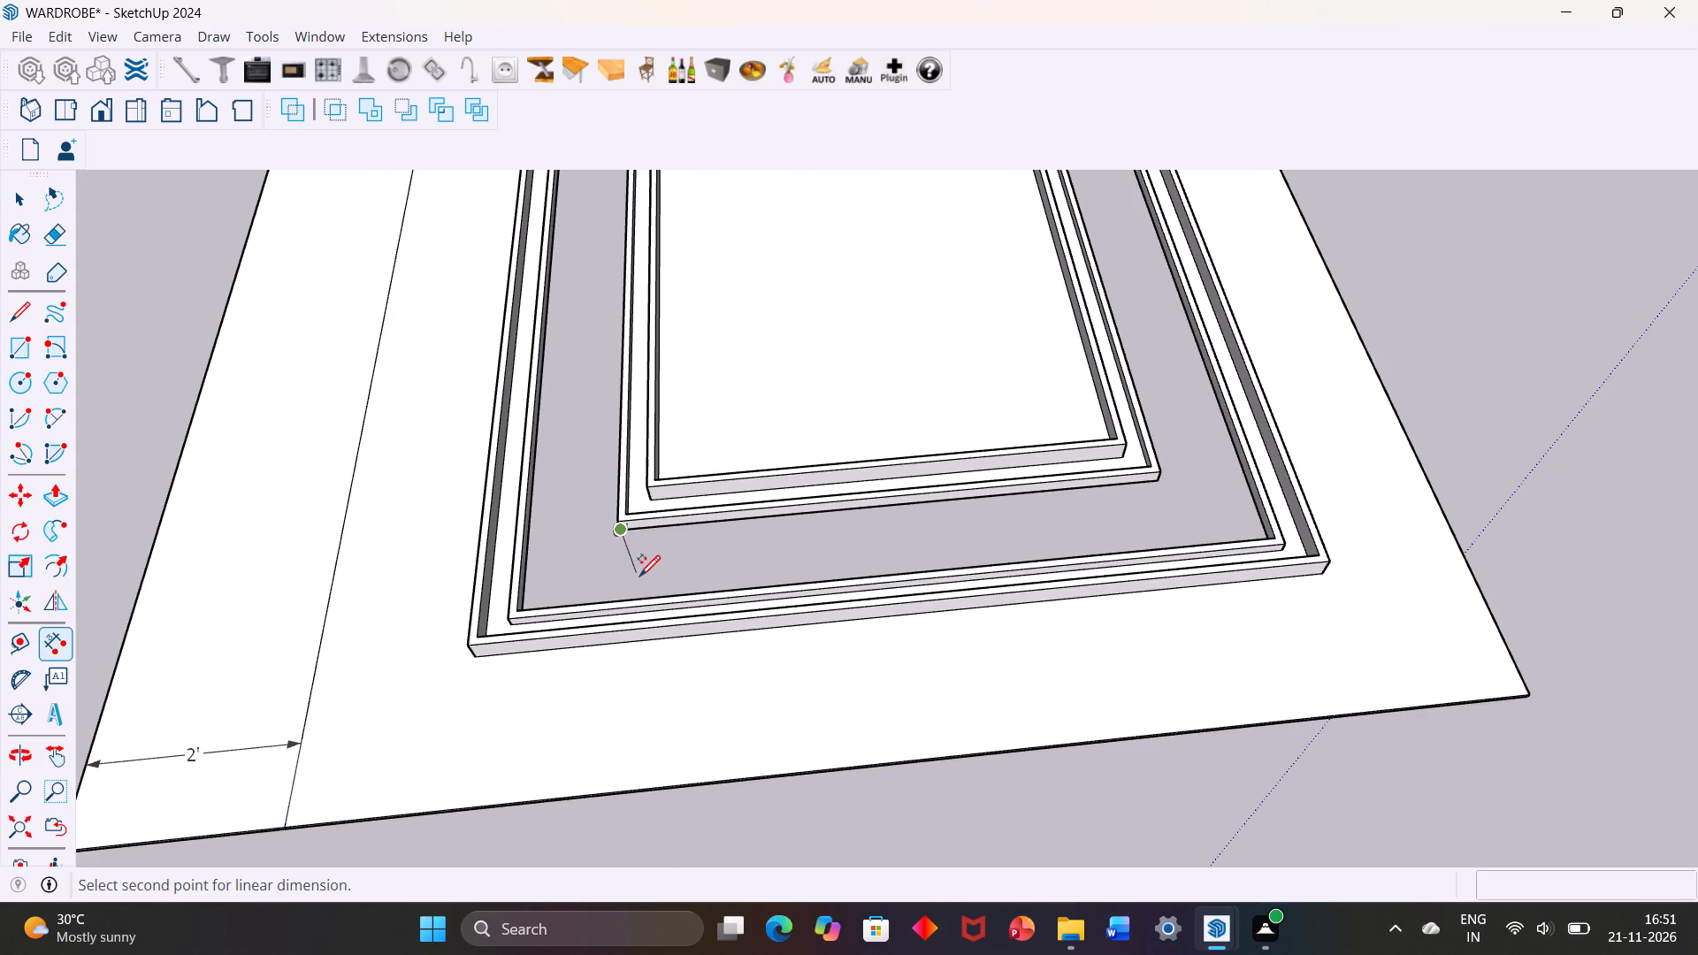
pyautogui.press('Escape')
# Examine the inner and outer raised borders along the closed side of the U-shaped cut-out.
pyautogui.scroll(8, 730, 518)
pyautogui.moveTo(705, 540); pyautogui.dragTo(693, 581, button='middle')
pyautogui.scroll(-1, 698, 563)
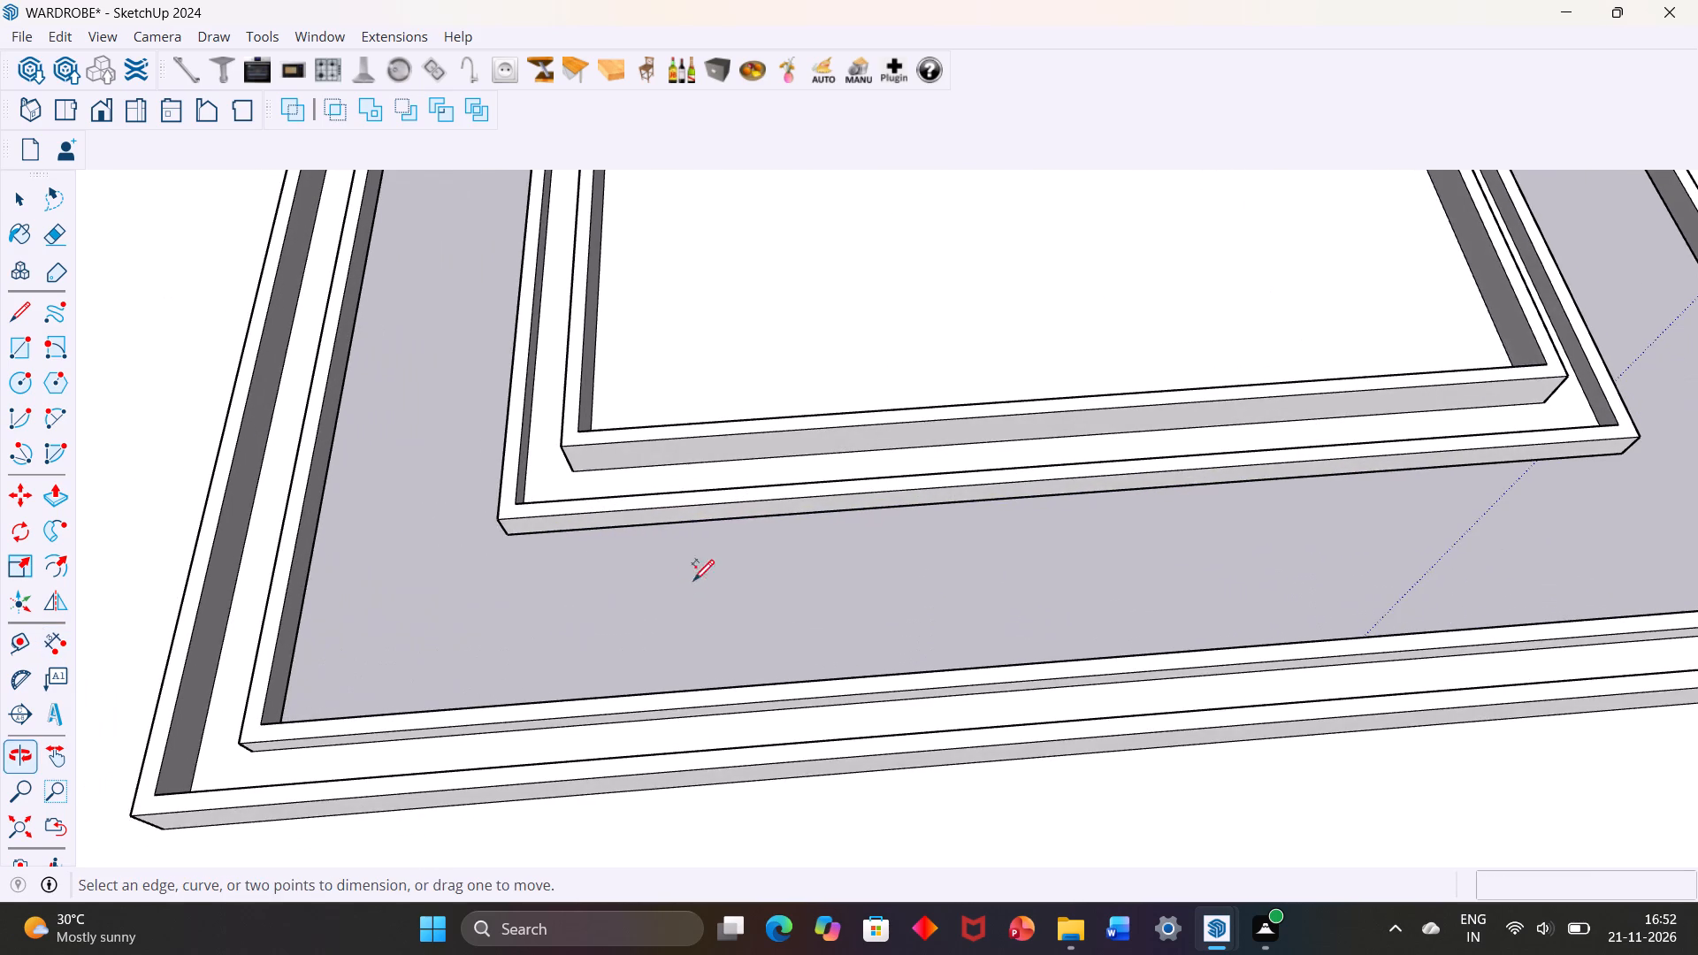
pyautogui.scroll(1, 677, 483)
pyautogui.scroll(-5, 675, 488)
pyautogui.scroll(6, 710, 488)
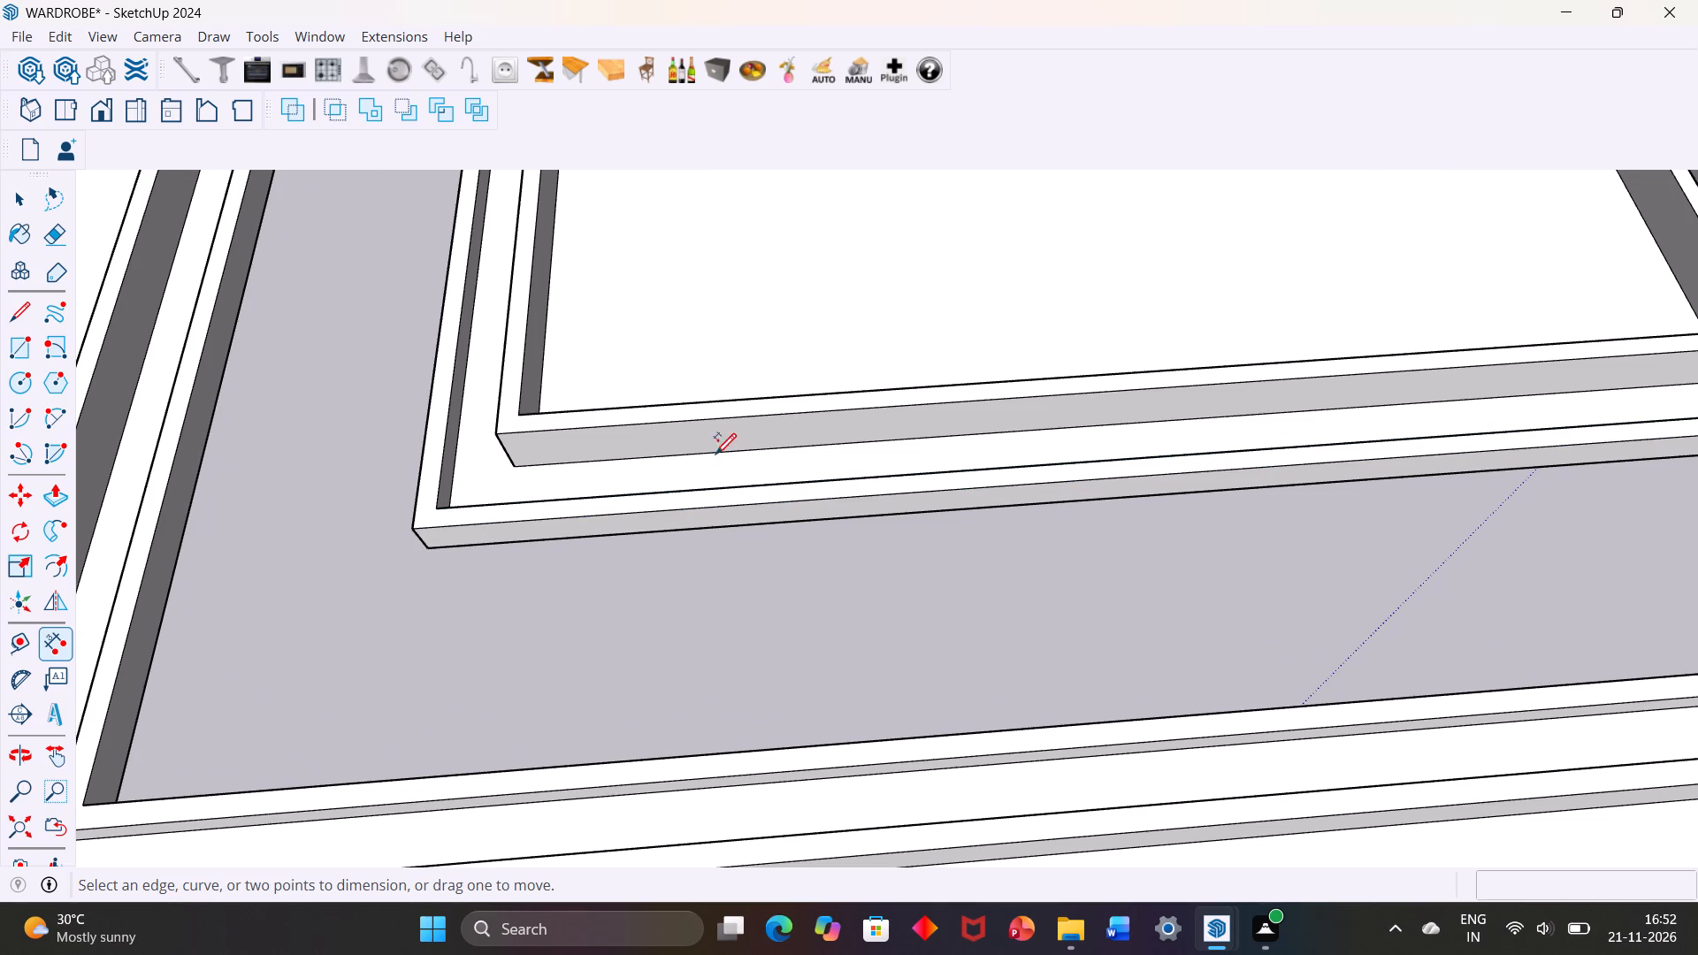
pyautogui.scroll(-3, 639, 501)
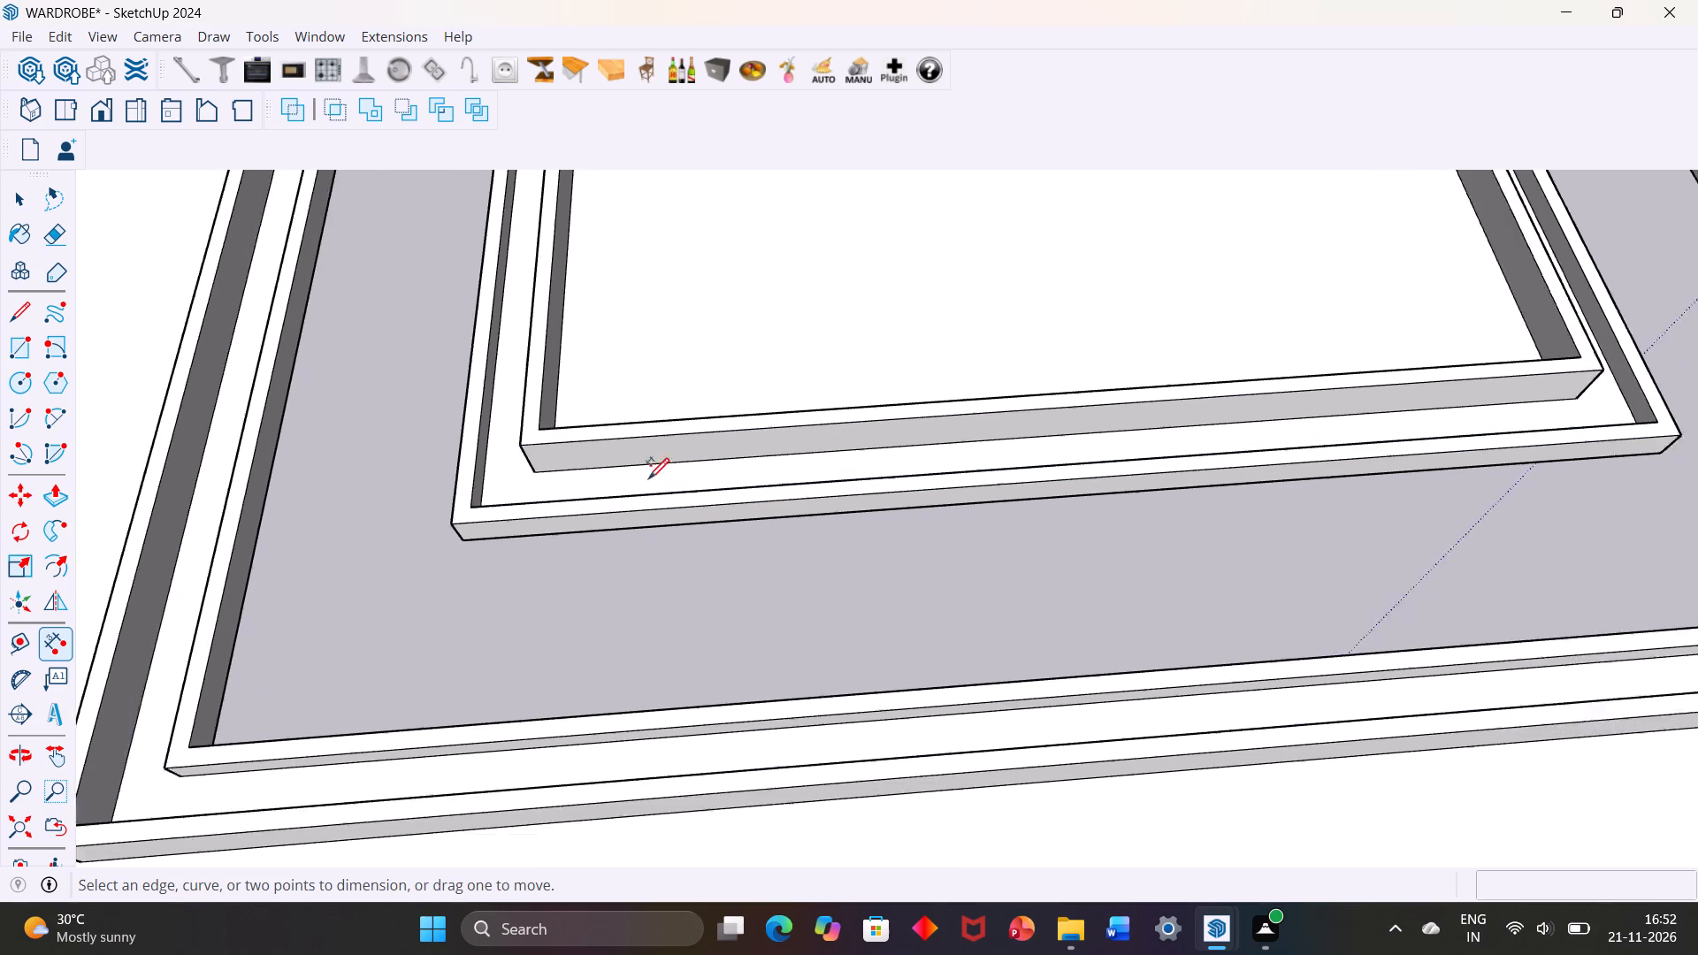
pyautogui.scroll(-2, 648, 477)
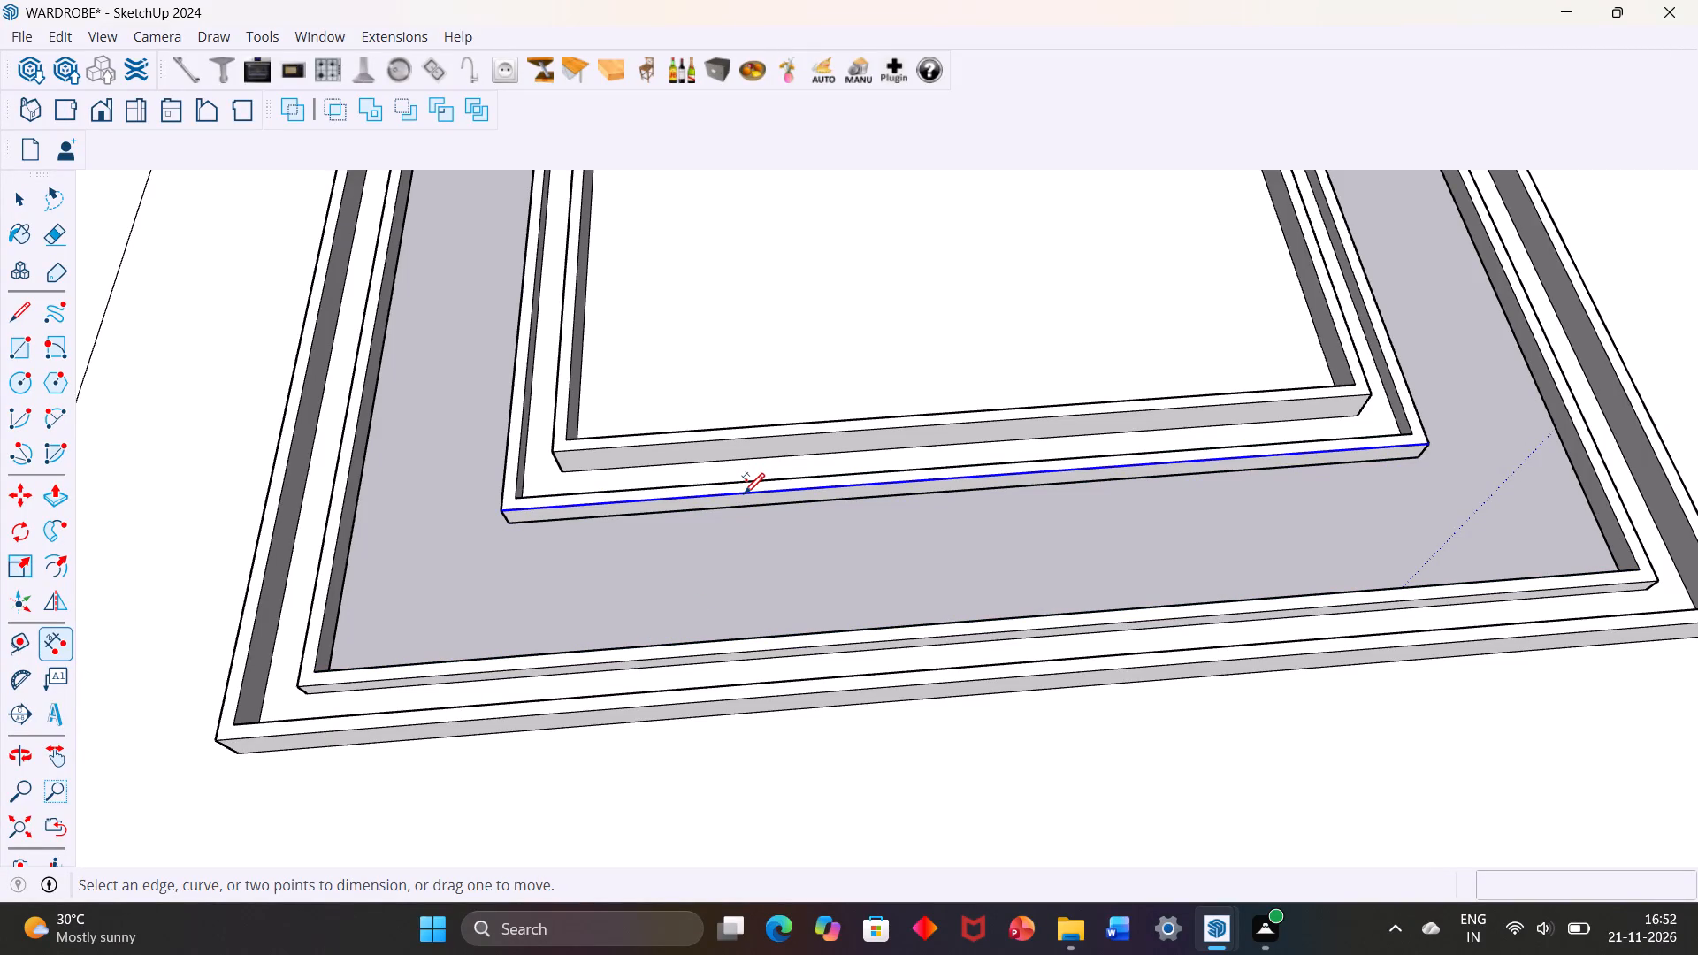
pyautogui.scroll(-16, 730, 531)
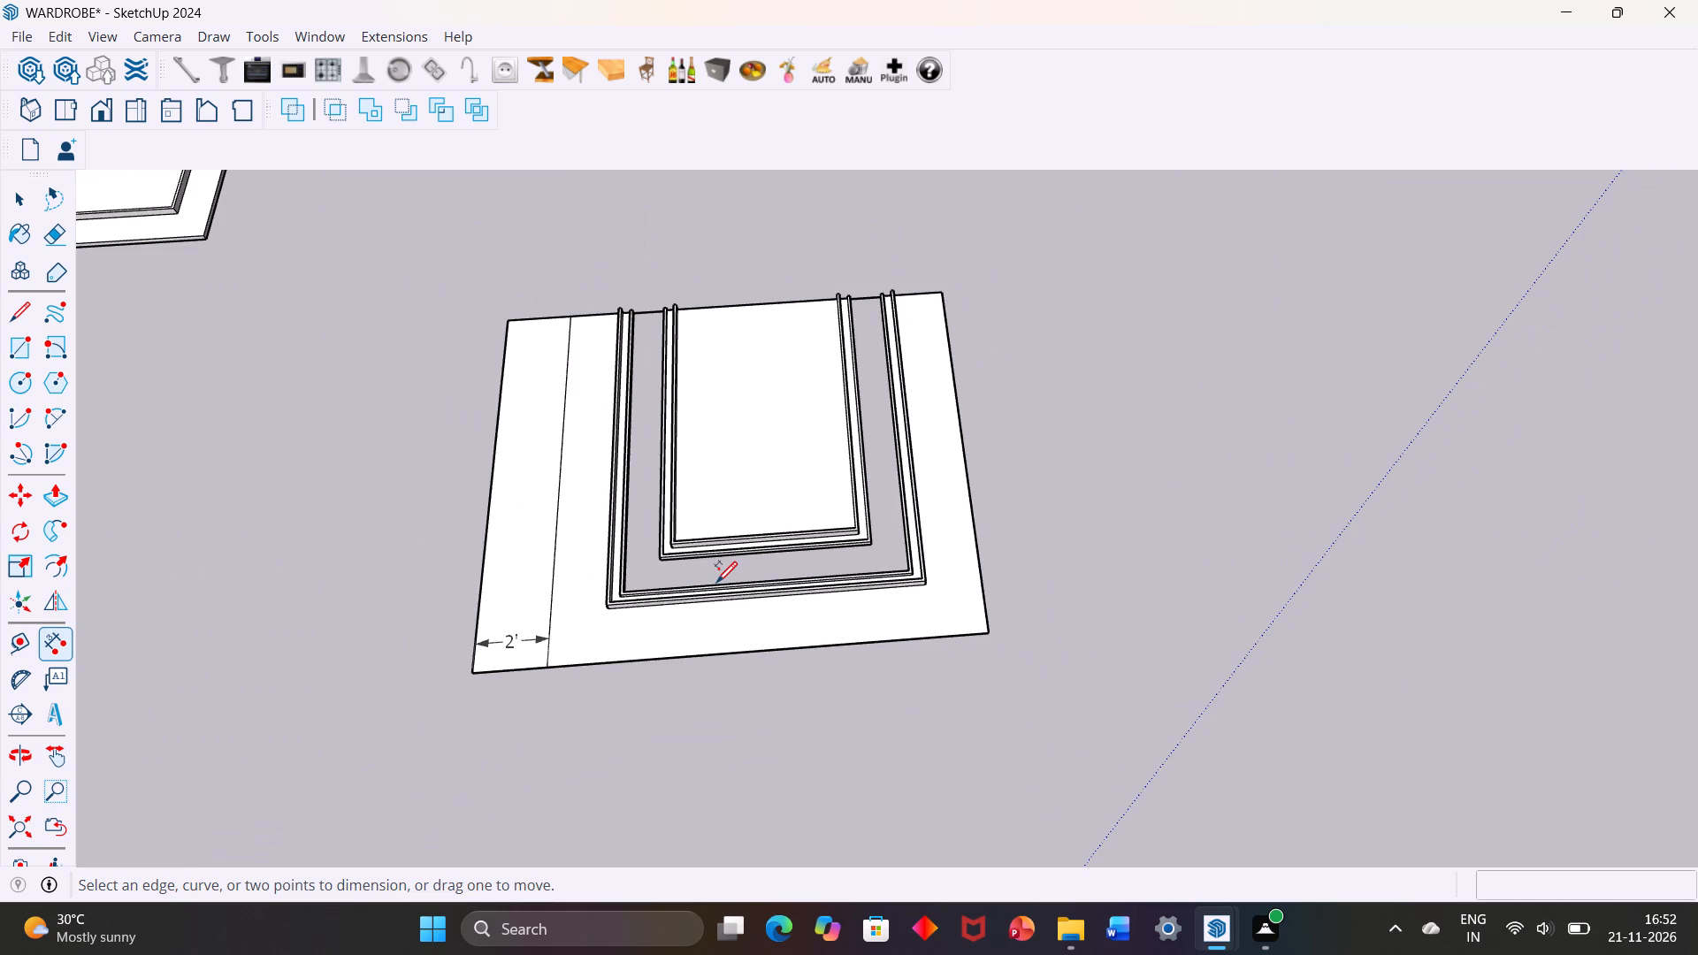
# Undo the side strip's width dimension and the raising of the two borders inside the U-shaped cut-out.
pyautogui.press('Escape')
pyautogui.press('space')
pyautogui.press('space')
pyautogui.hotkey('ctrl', 'z')
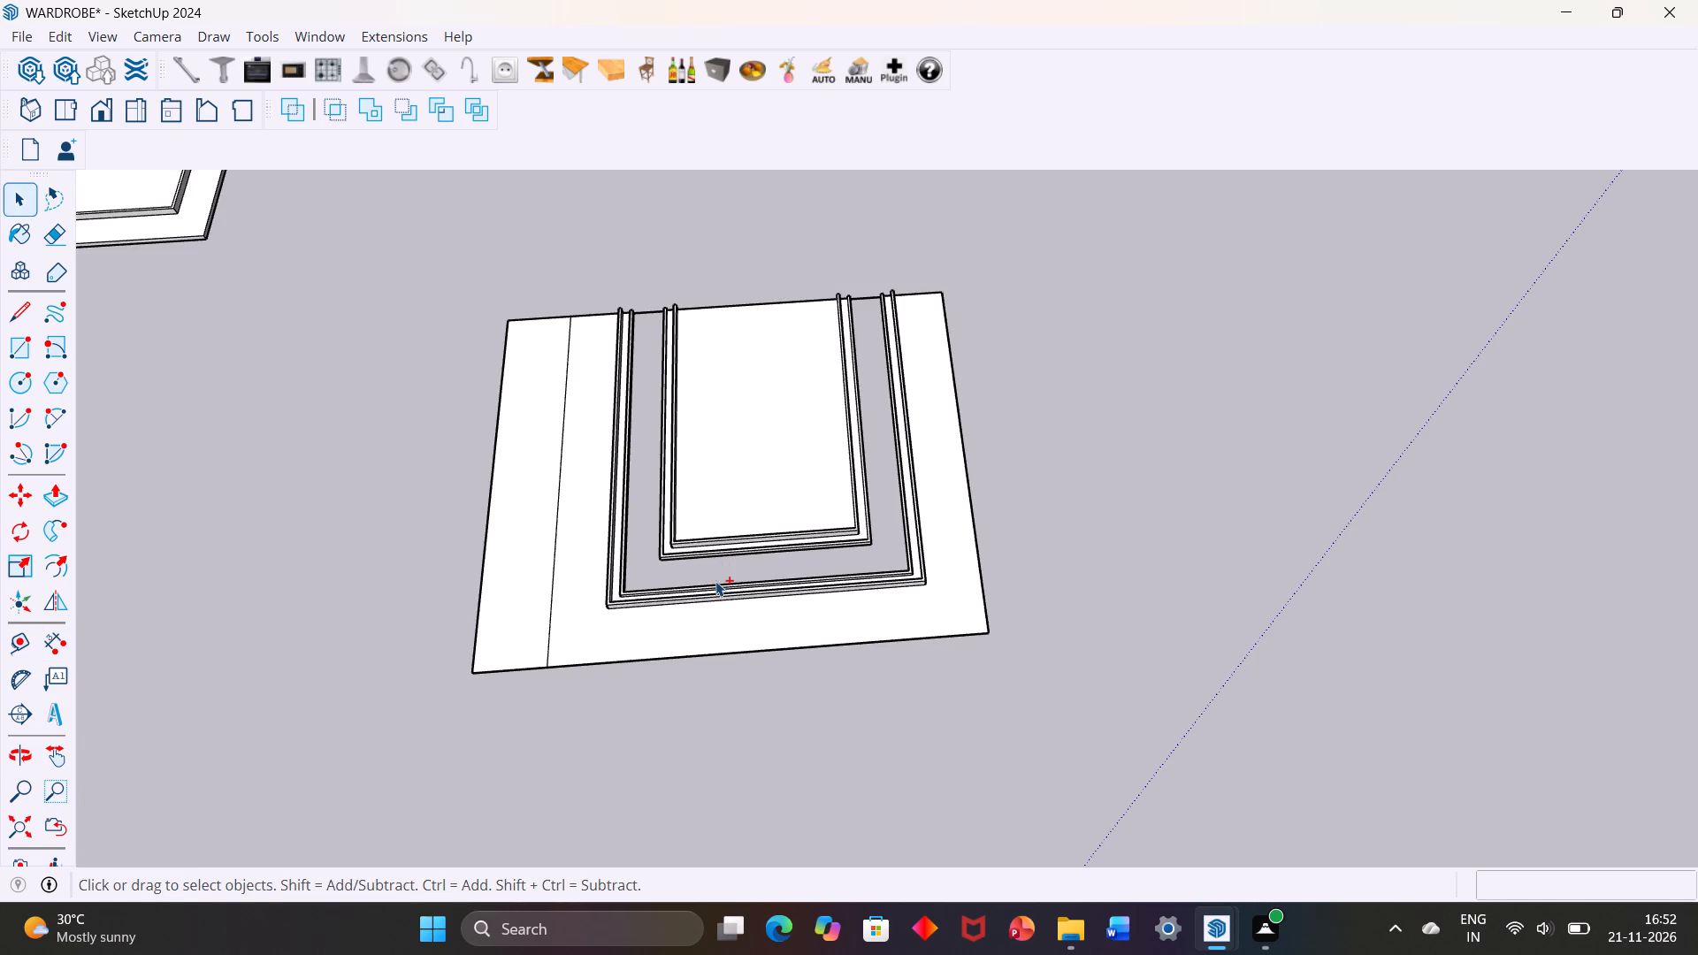
pyautogui.hotkey('ctrl', 'z')
pyautogui.hotkey('ctrl', 'z')
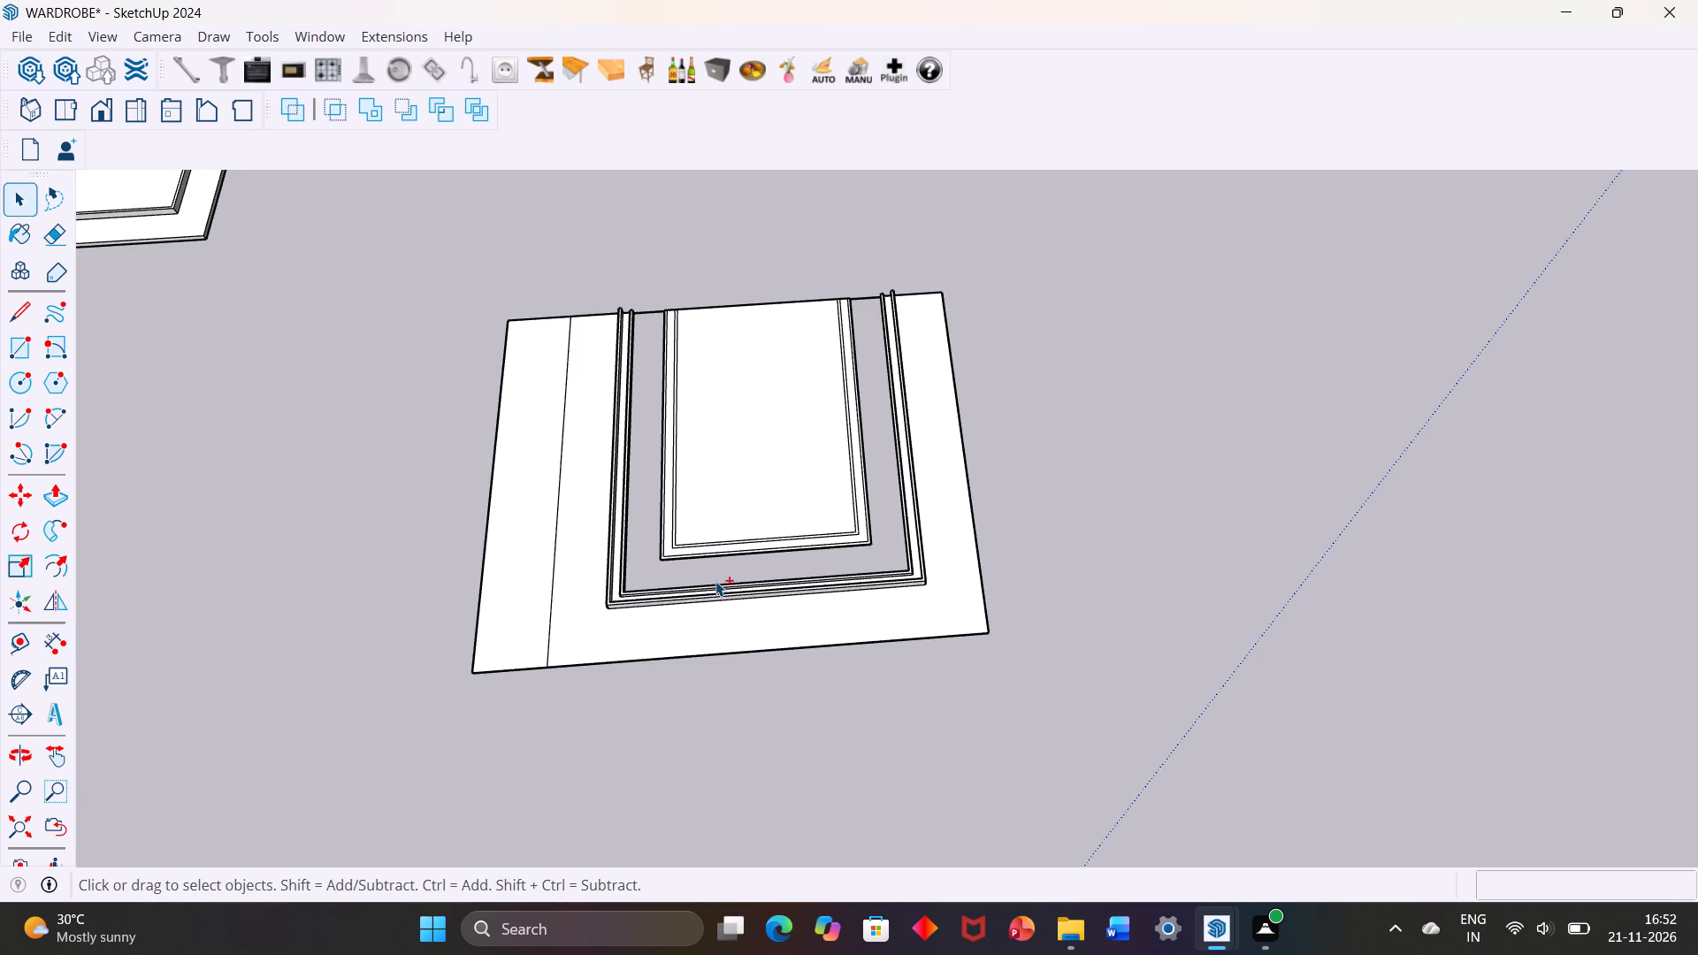
# Redo the raising of the innermost border inside the U-shaped cut-out.
pyautogui.moveTo(722, 518); pyautogui.dragTo(680, 342, button='middle')
pyautogui.moveTo(686, 541); pyautogui.dragTo(681, 485, button='middle')
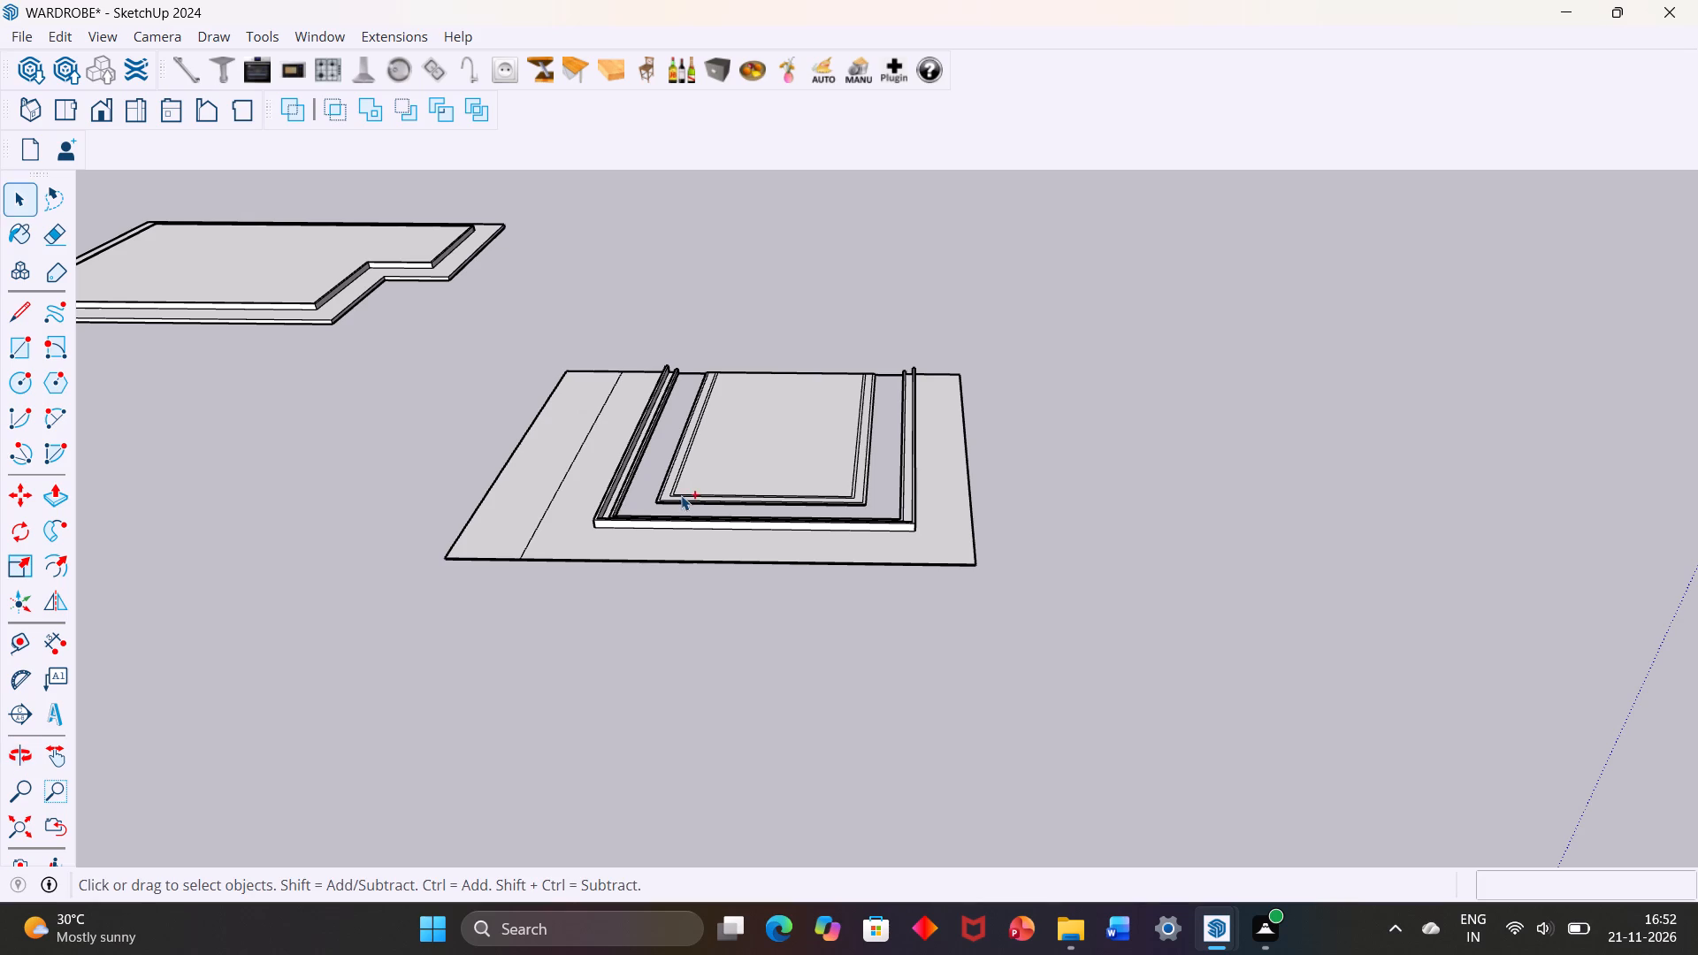
pyautogui.hotkey('ctrl', 'y')
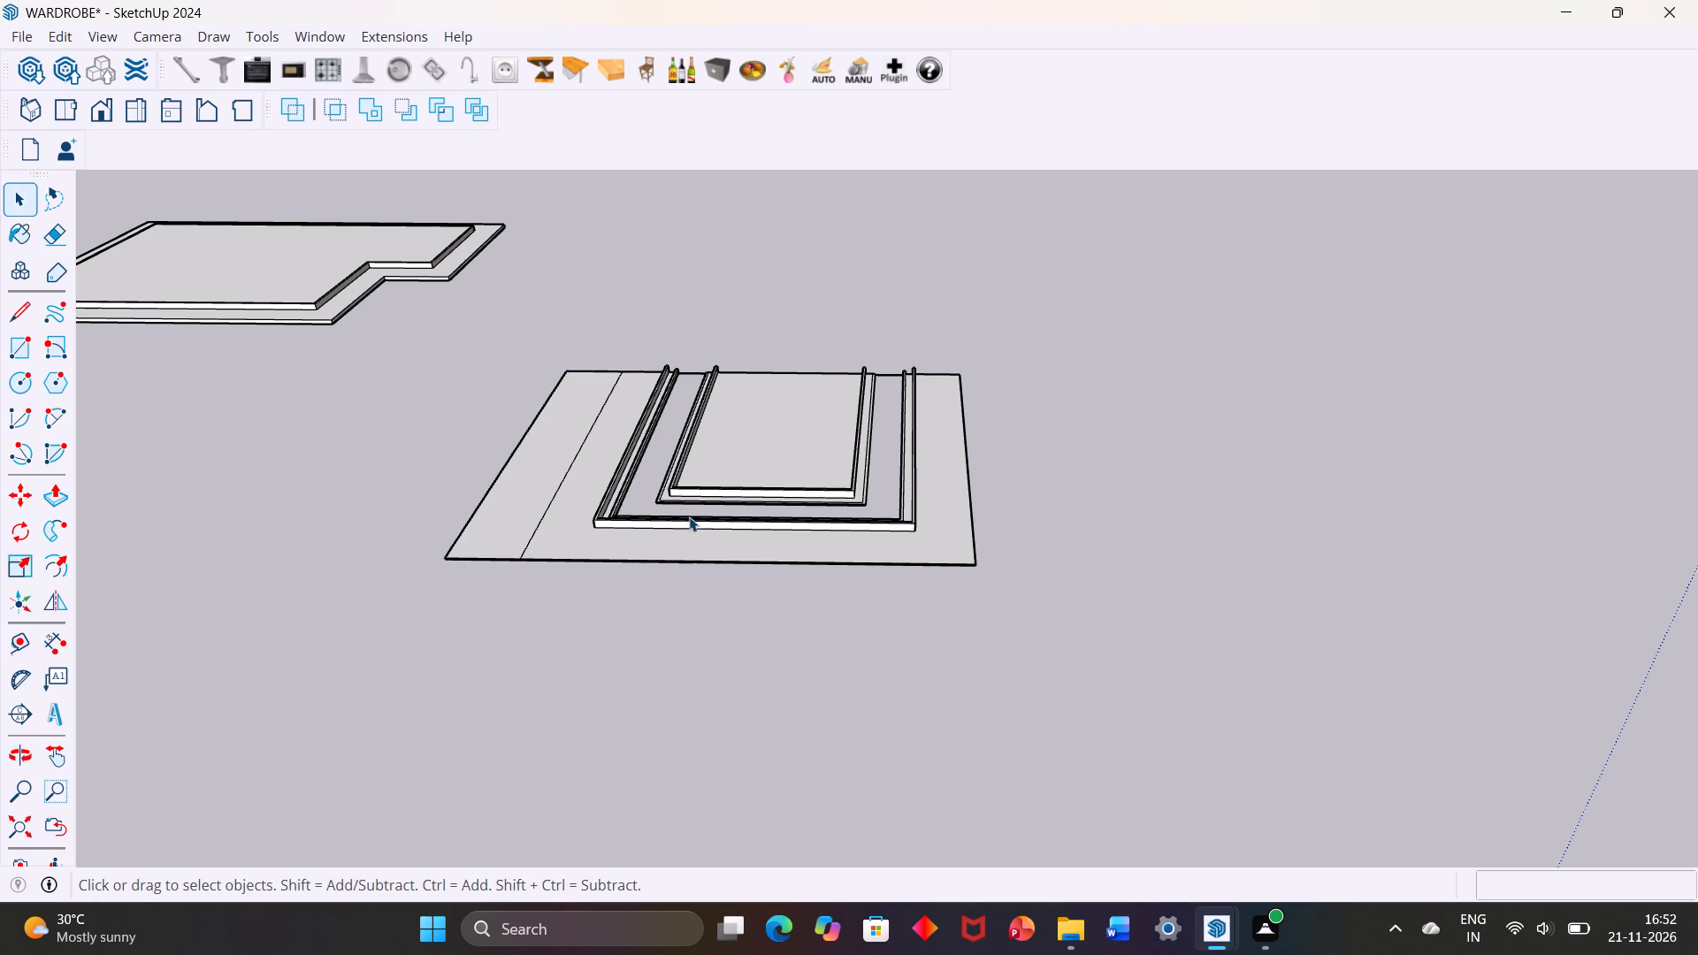
# Draw an 8' 10" by 10' 5" rectangle over the raised borders, between diagonally opposite top corners of the outermost border.
pyautogui.moveTo(701, 489); pyautogui.dragTo(762, 721, button='middle')
pyautogui.scroll(3, 709, 441)
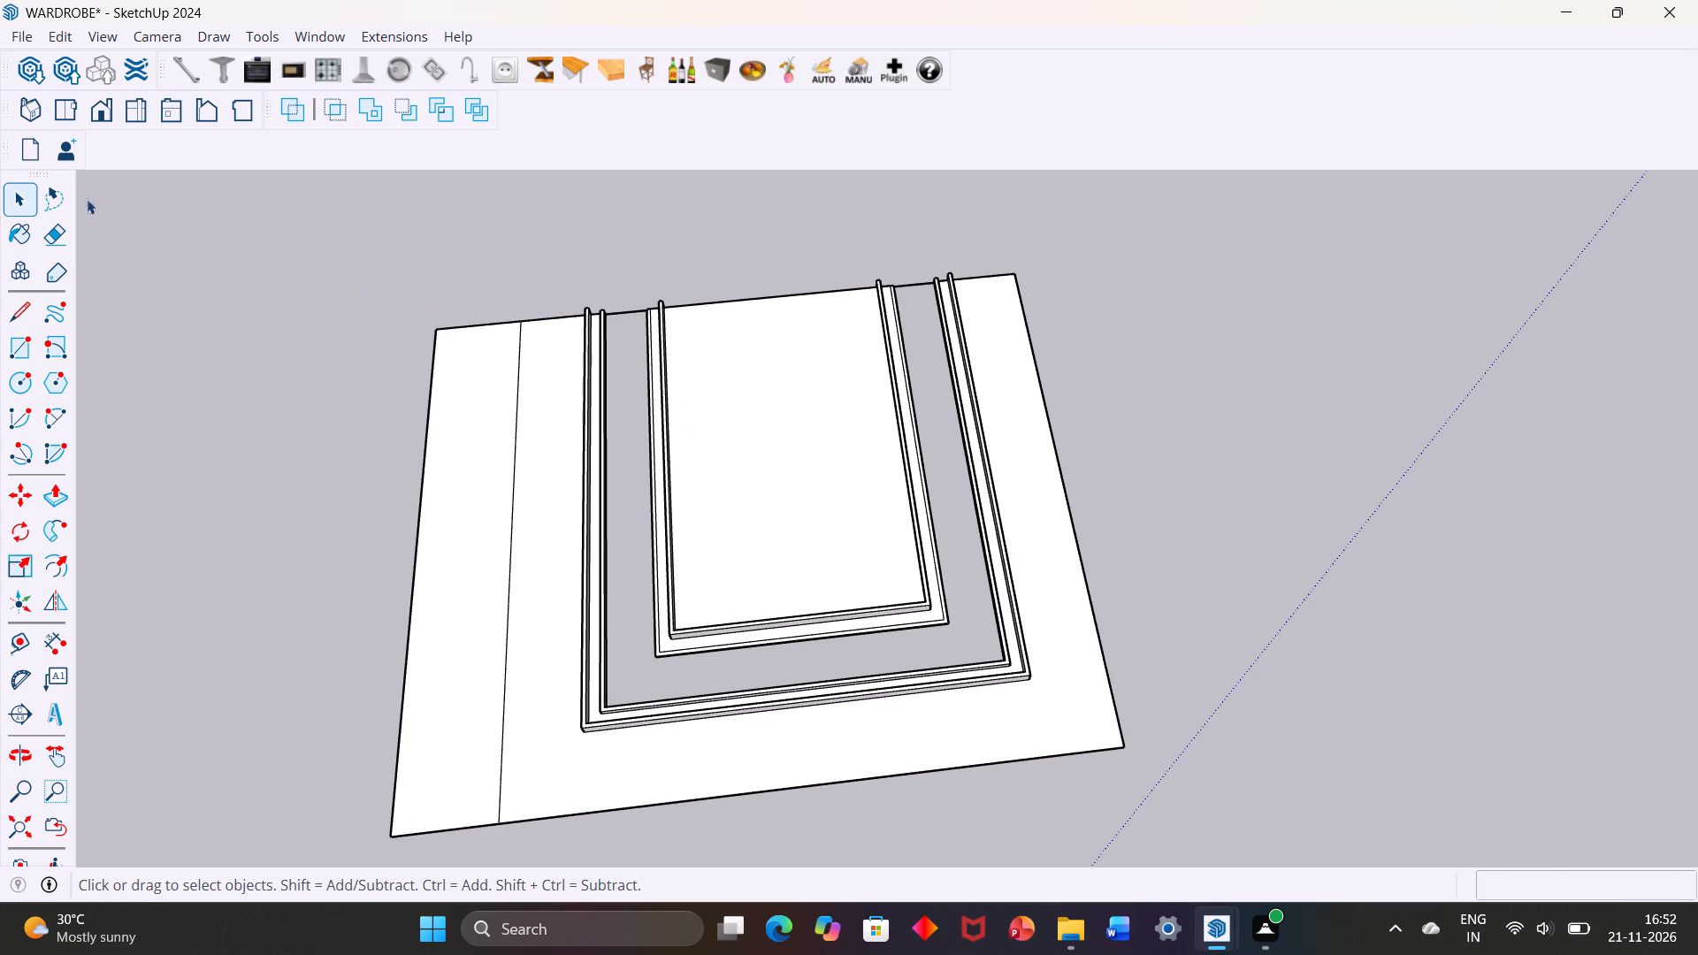
pyautogui.click(13, 356)
pyautogui.scroll(4, 518, 265)
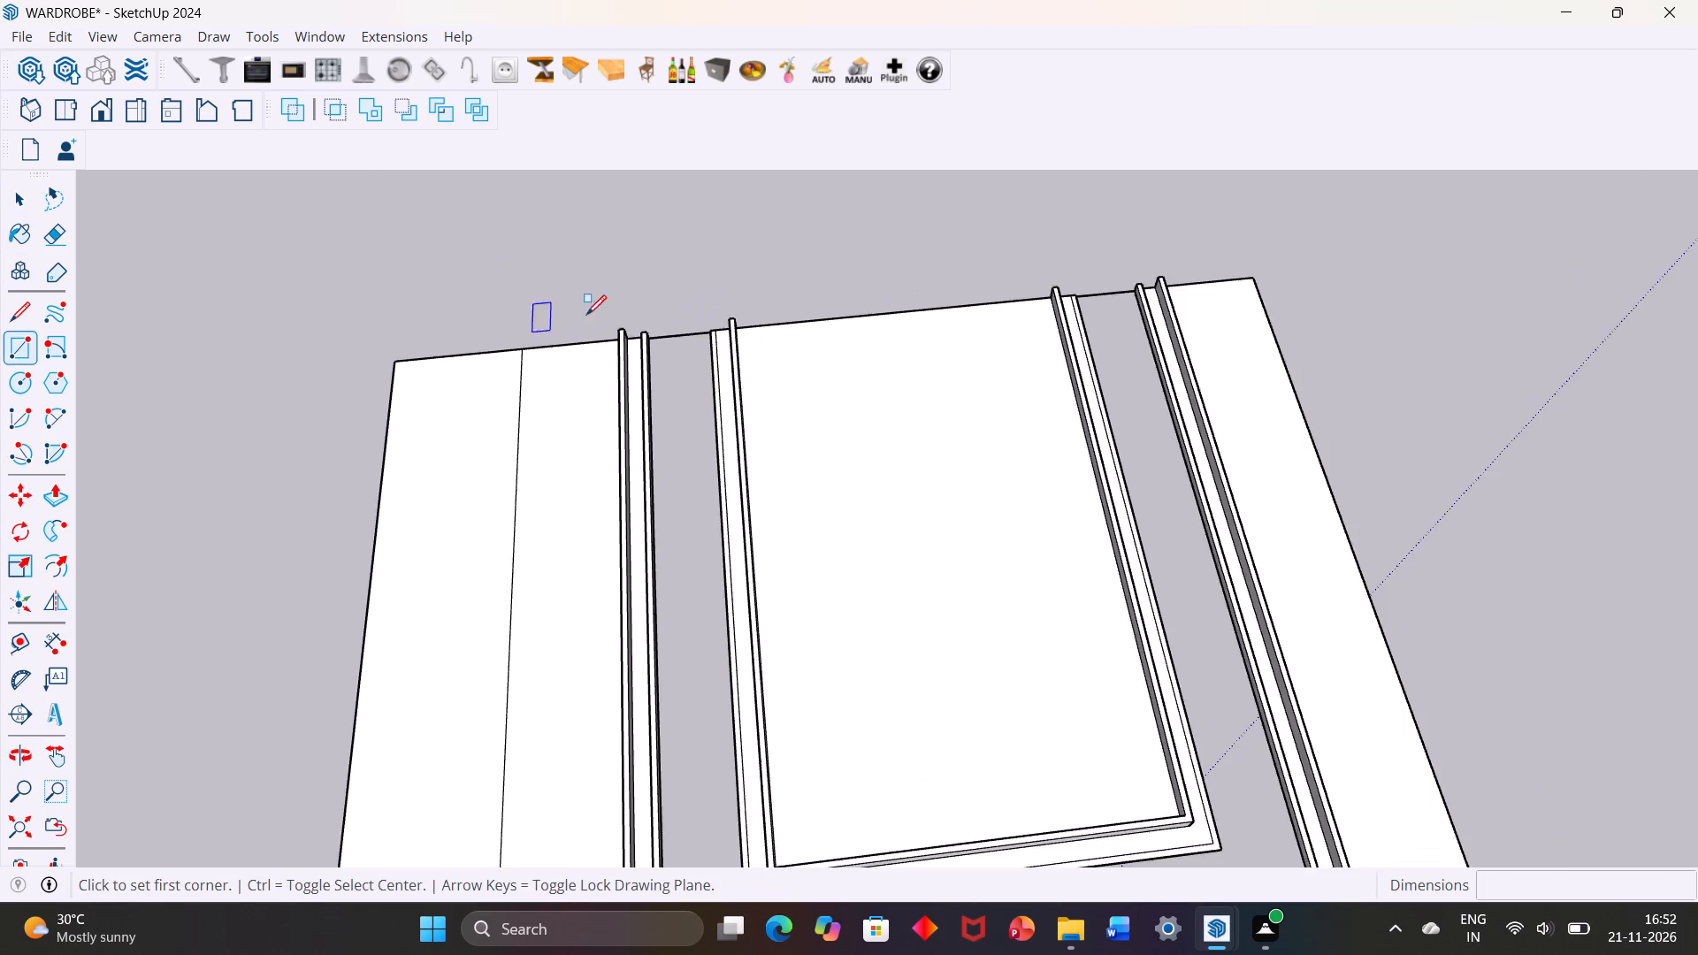
pyautogui.scroll(7, 663, 319)
pyautogui.click(579, 344)
pyautogui.scroll(-2, 598, 329)
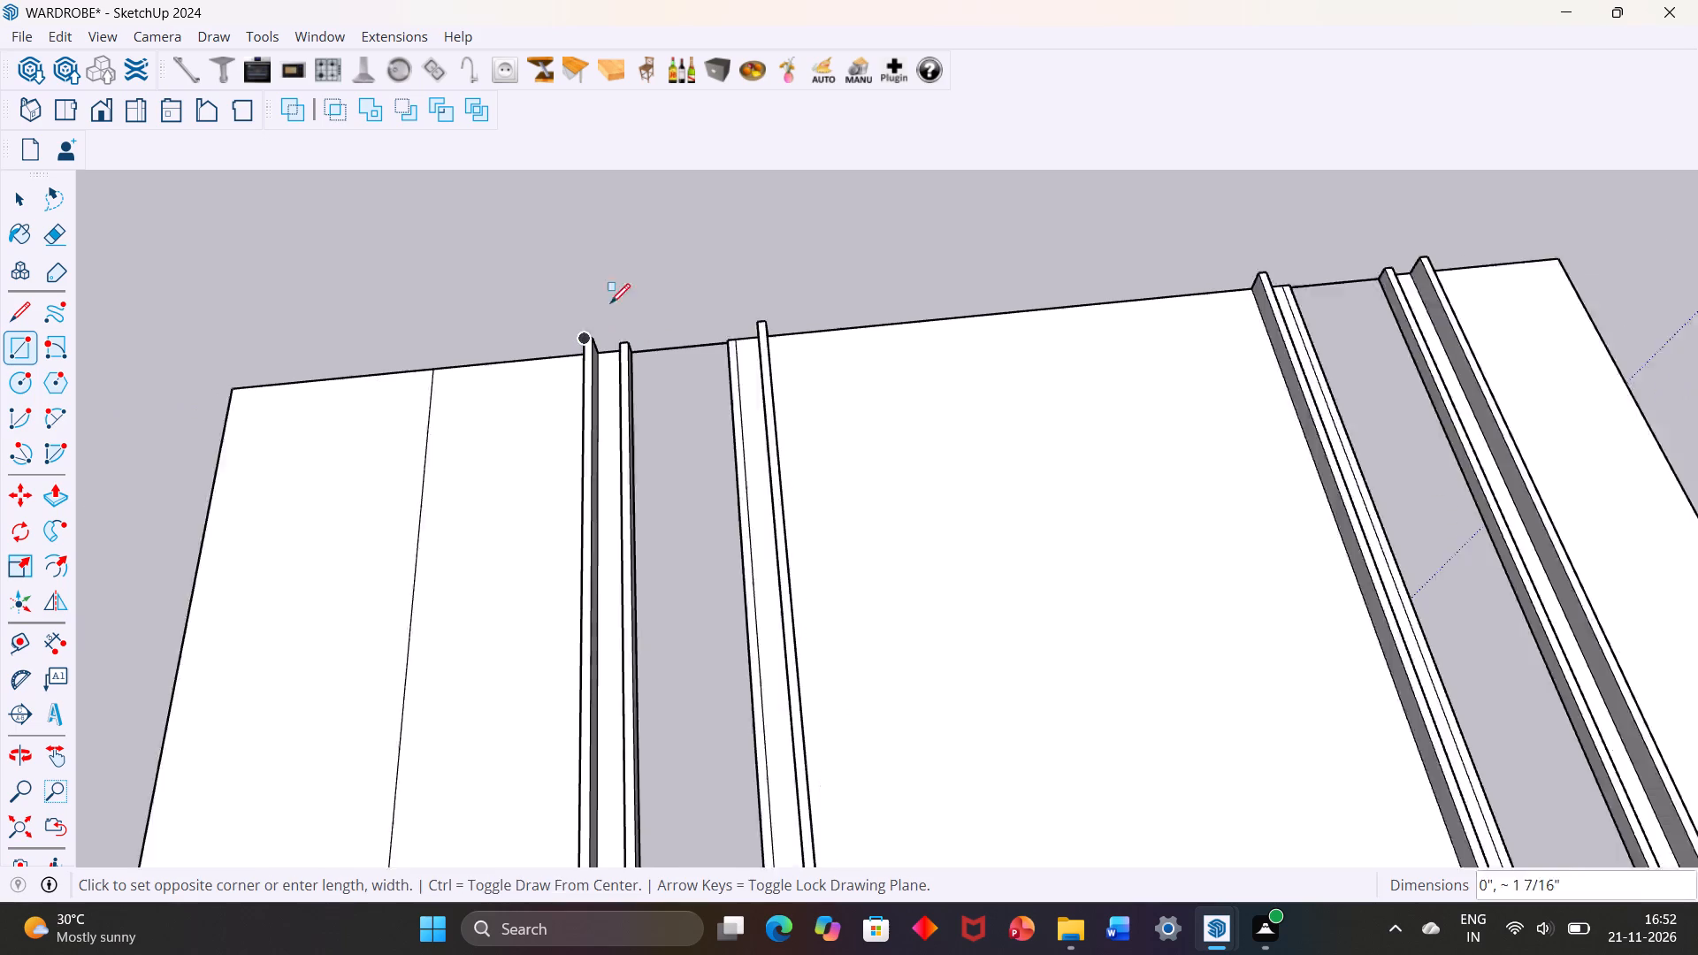
pyautogui.scroll(-10, 610, 303)
pyautogui.scroll(-5, 1025, 529)
pyautogui.scroll(3, 1065, 619)
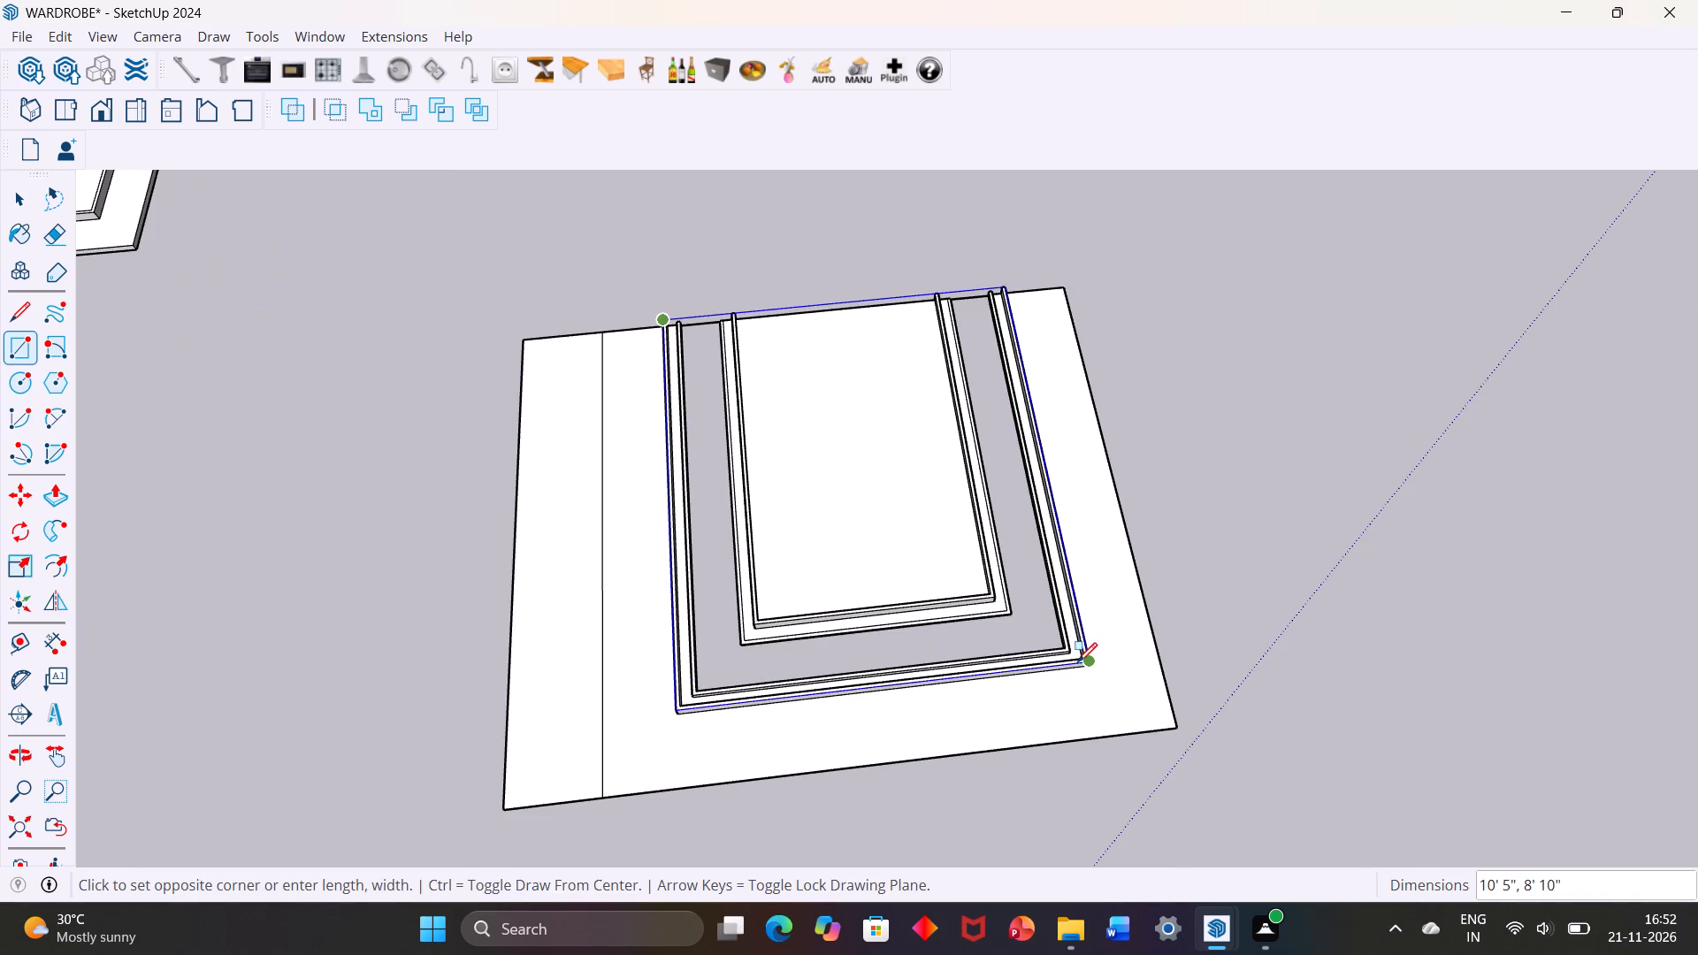
pyautogui.scroll(6, 1075, 661)
pyautogui.click(1094, 654)
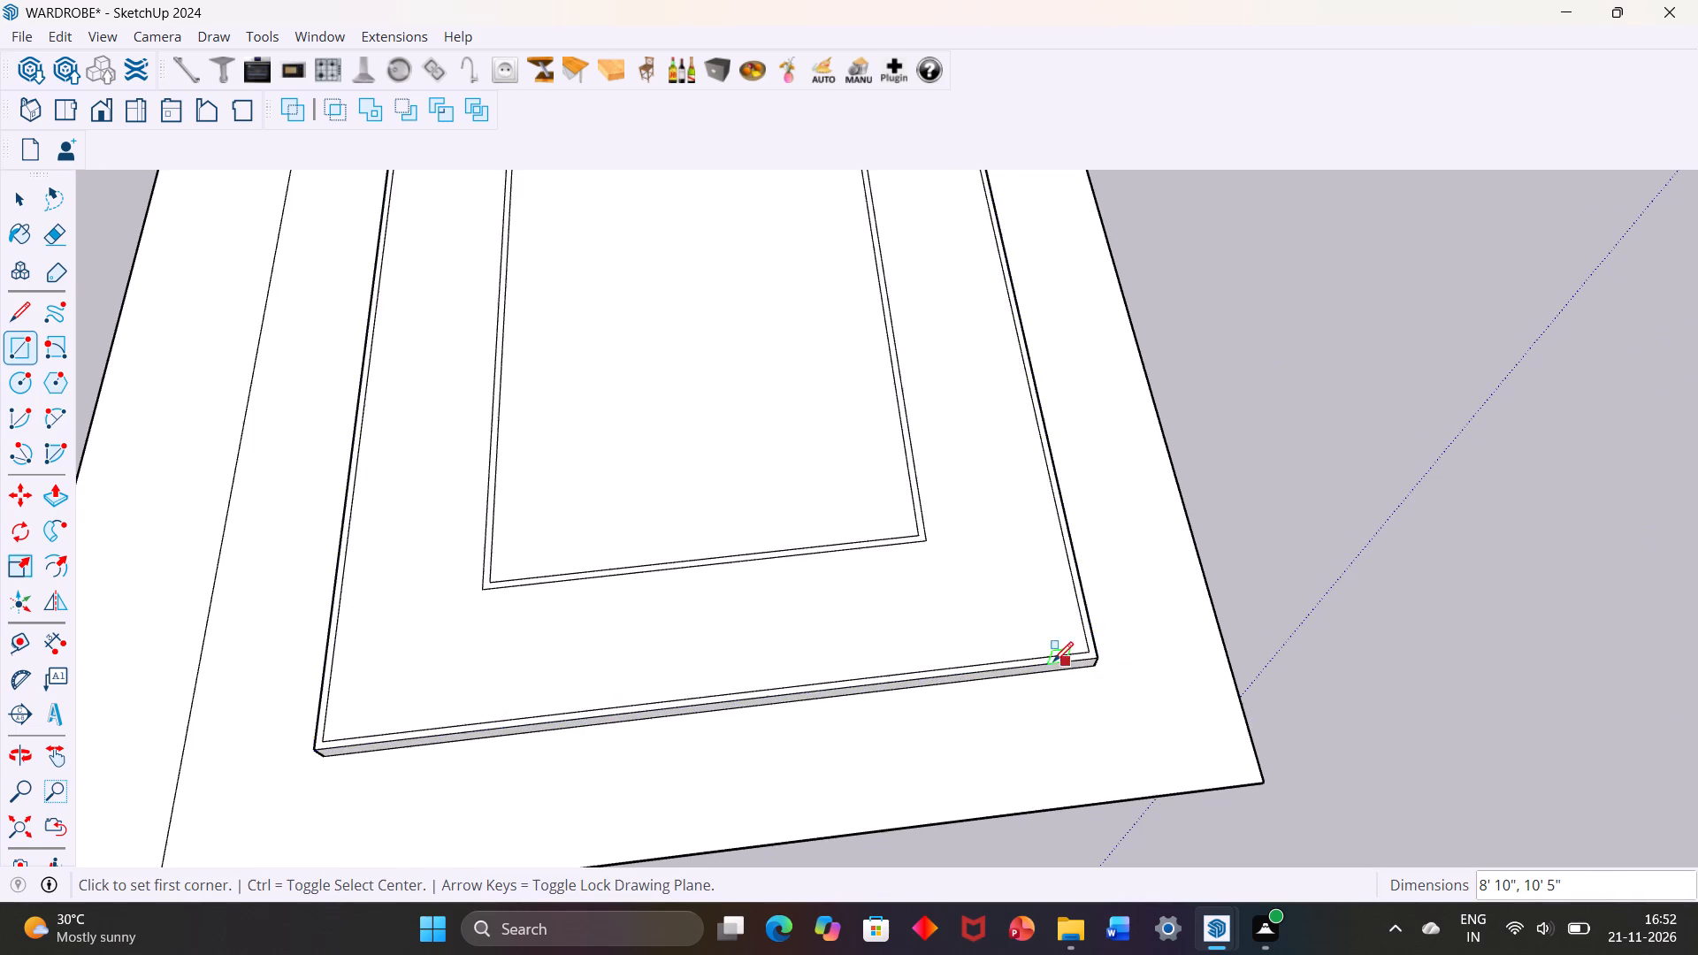
pyautogui.scroll(-11, 1015, 647)
pyautogui.moveTo(1148, 782); pyautogui.dragTo(878, 553, button='middle')
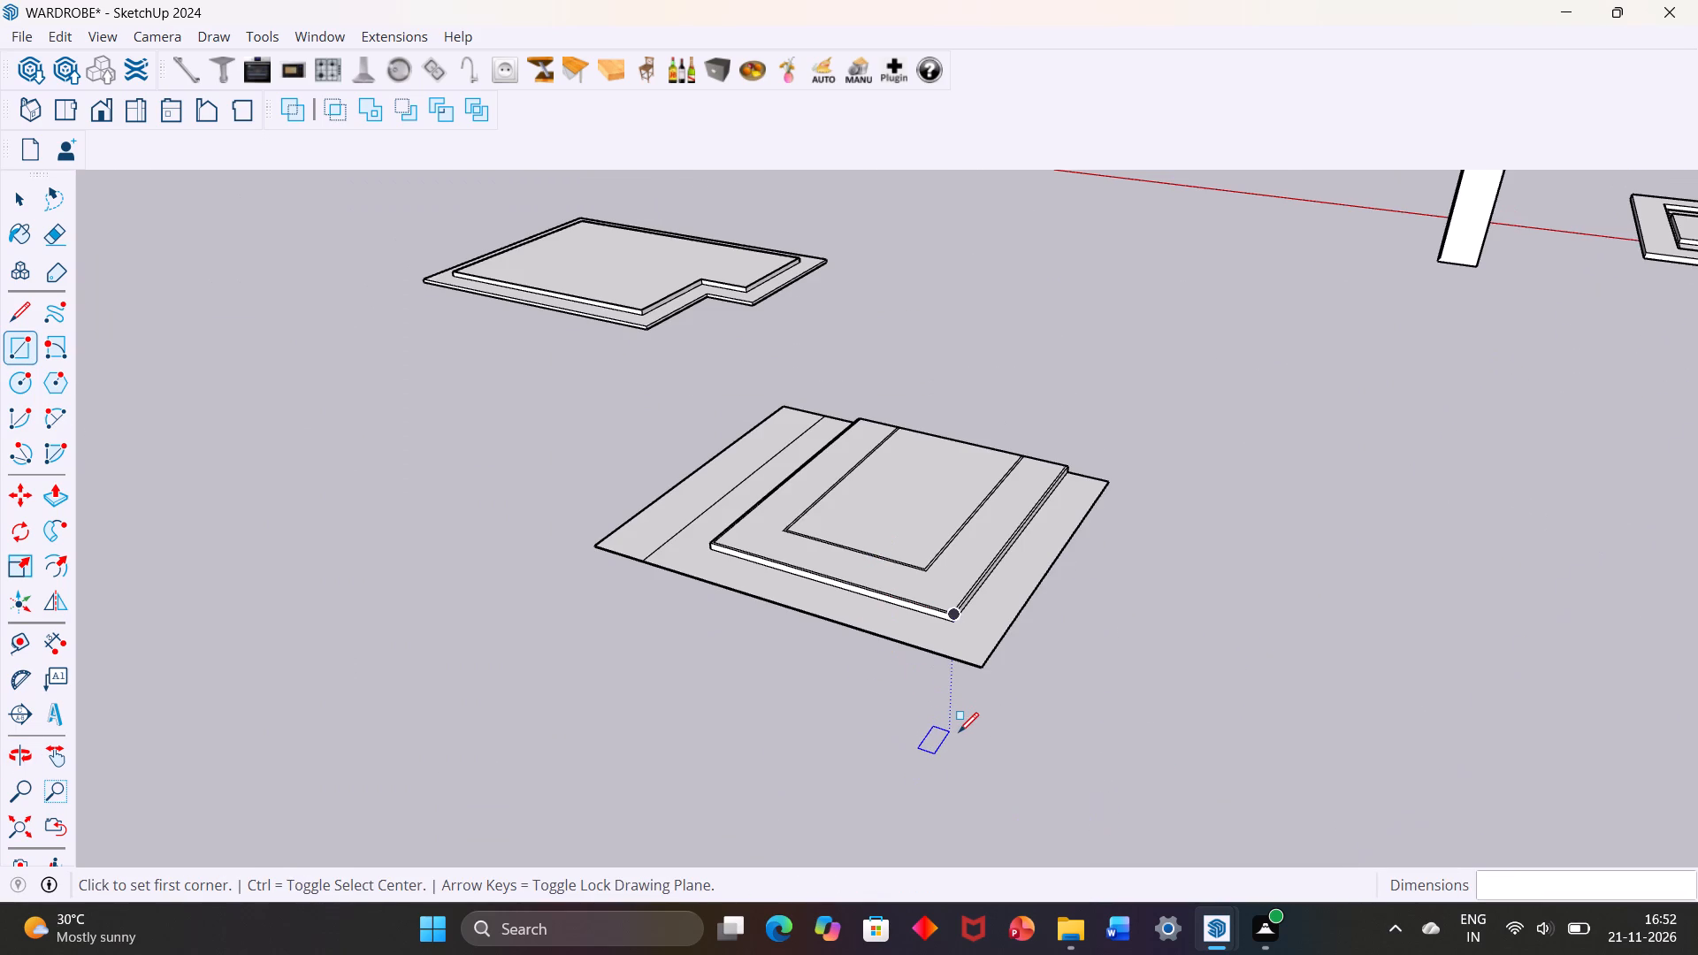
pyautogui.press('space')
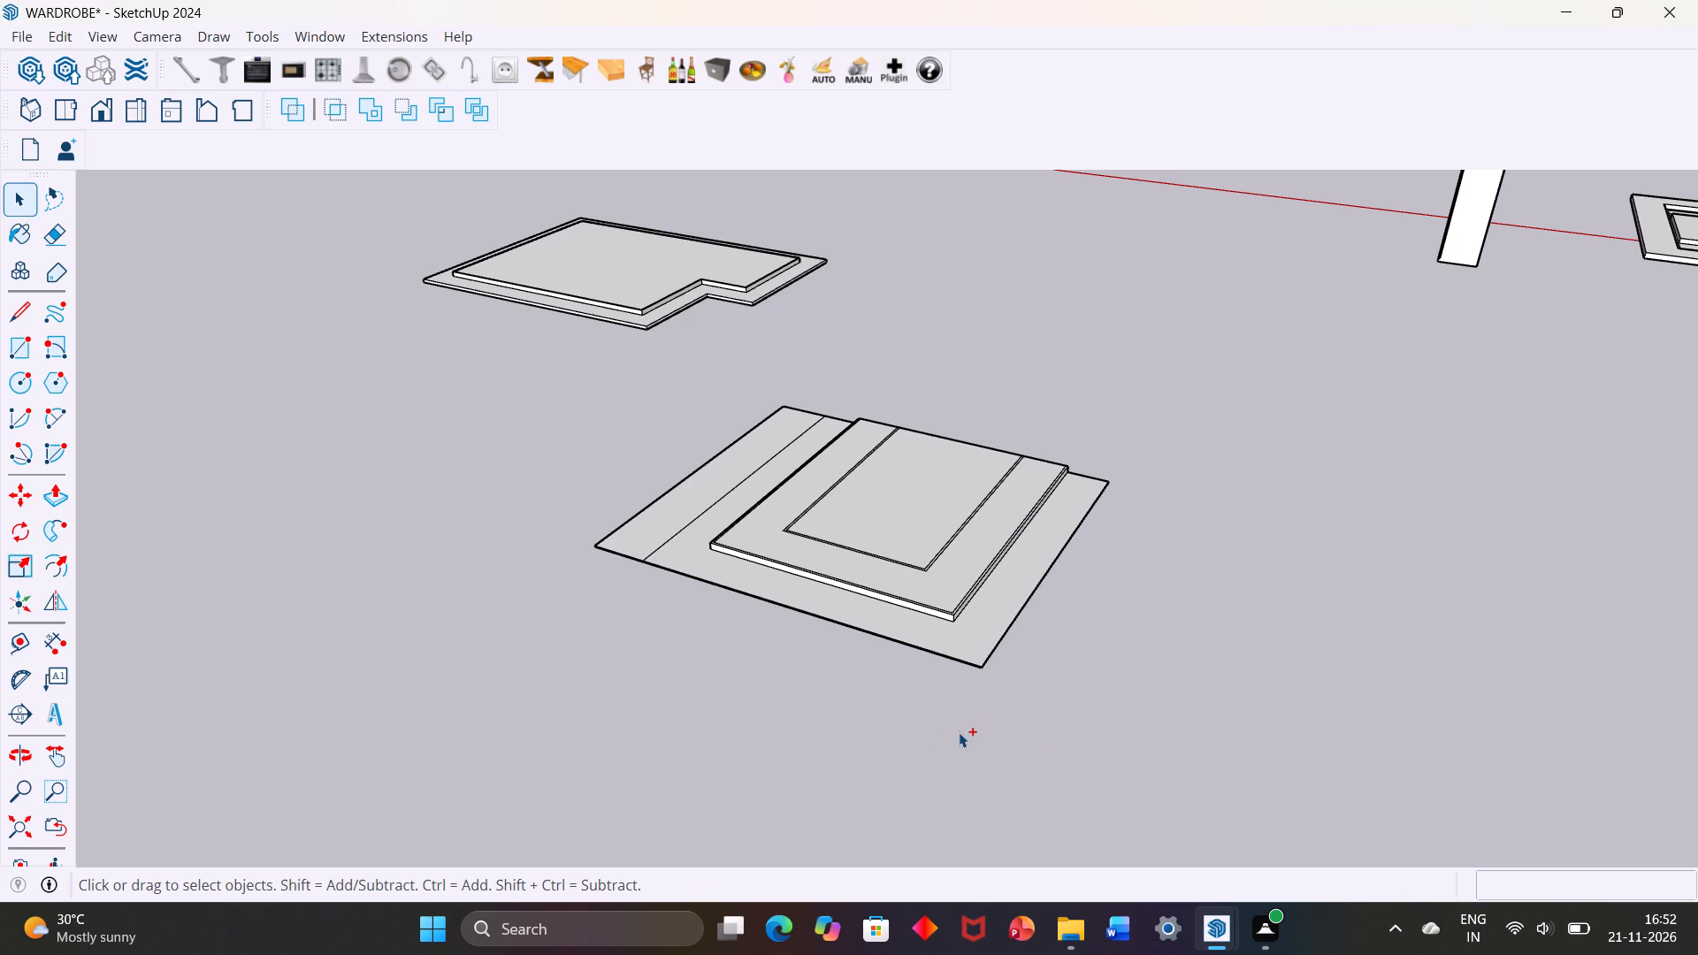
# Save the model.
pyautogui.hotkey('ctrl', 's')
# Examine the covered panel together with the neighbouring panels and the wardrobe from farther away.
pyautogui.scroll(-1, 954, 733)
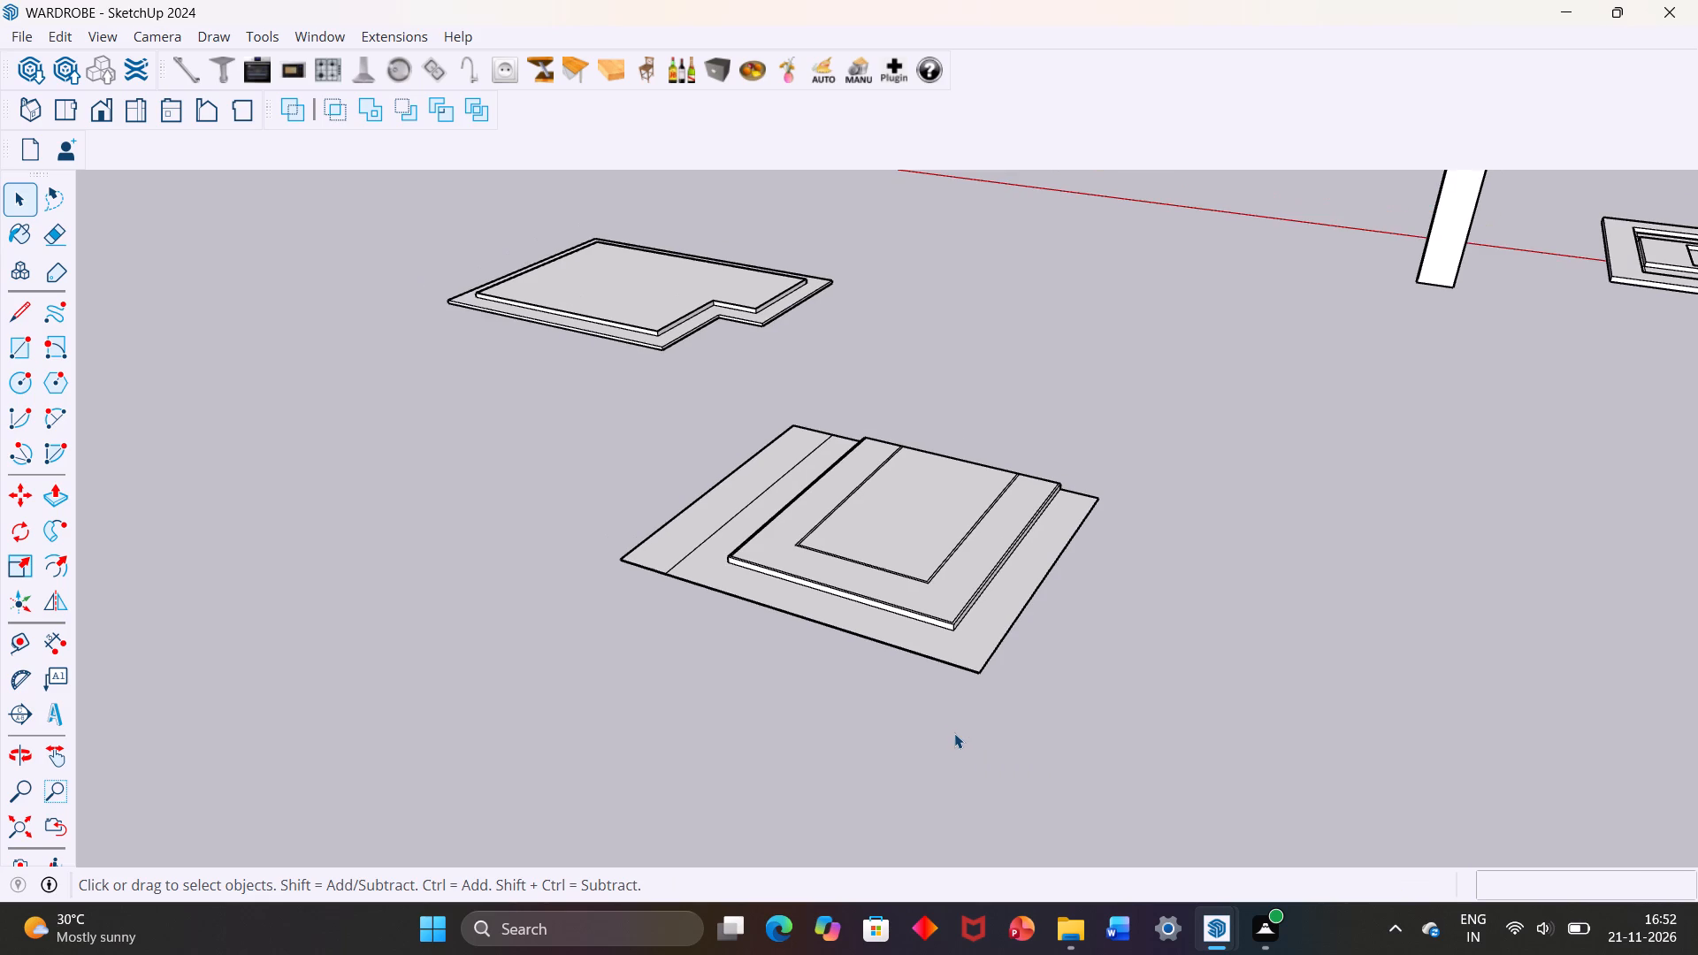
pyautogui.scroll(-2, 989, 718)
pyautogui.moveTo(1079, 710); pyautogui.dragTo(1164, 717, button='middle')
pyautogui.scroll(-2, 1031, 663)
pyautogui.moveTo(1219, 654); pyautogui.dragTo(1237, 655, button='middle')
pyautogui.moveTo(1097, 656); pyautogui.dragTo(1338, 618, button='middle')
pyautogui.scroll(-2, 1106, 656)
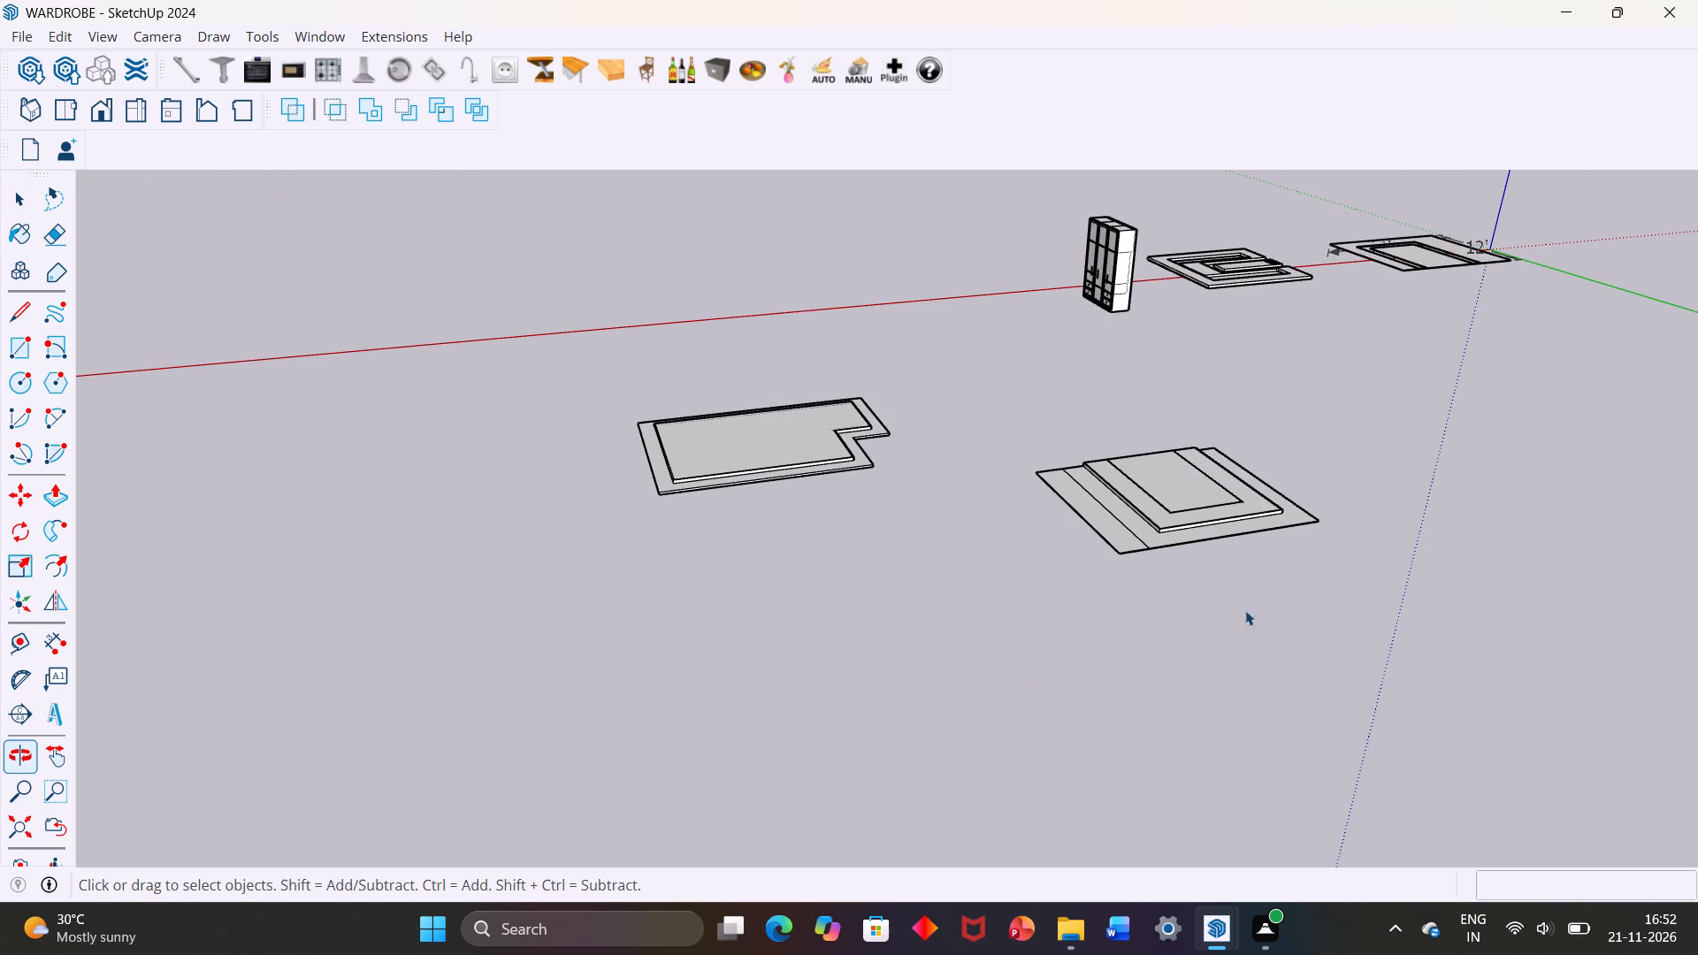
pyautogui.scroll(-7, 1182, 597)
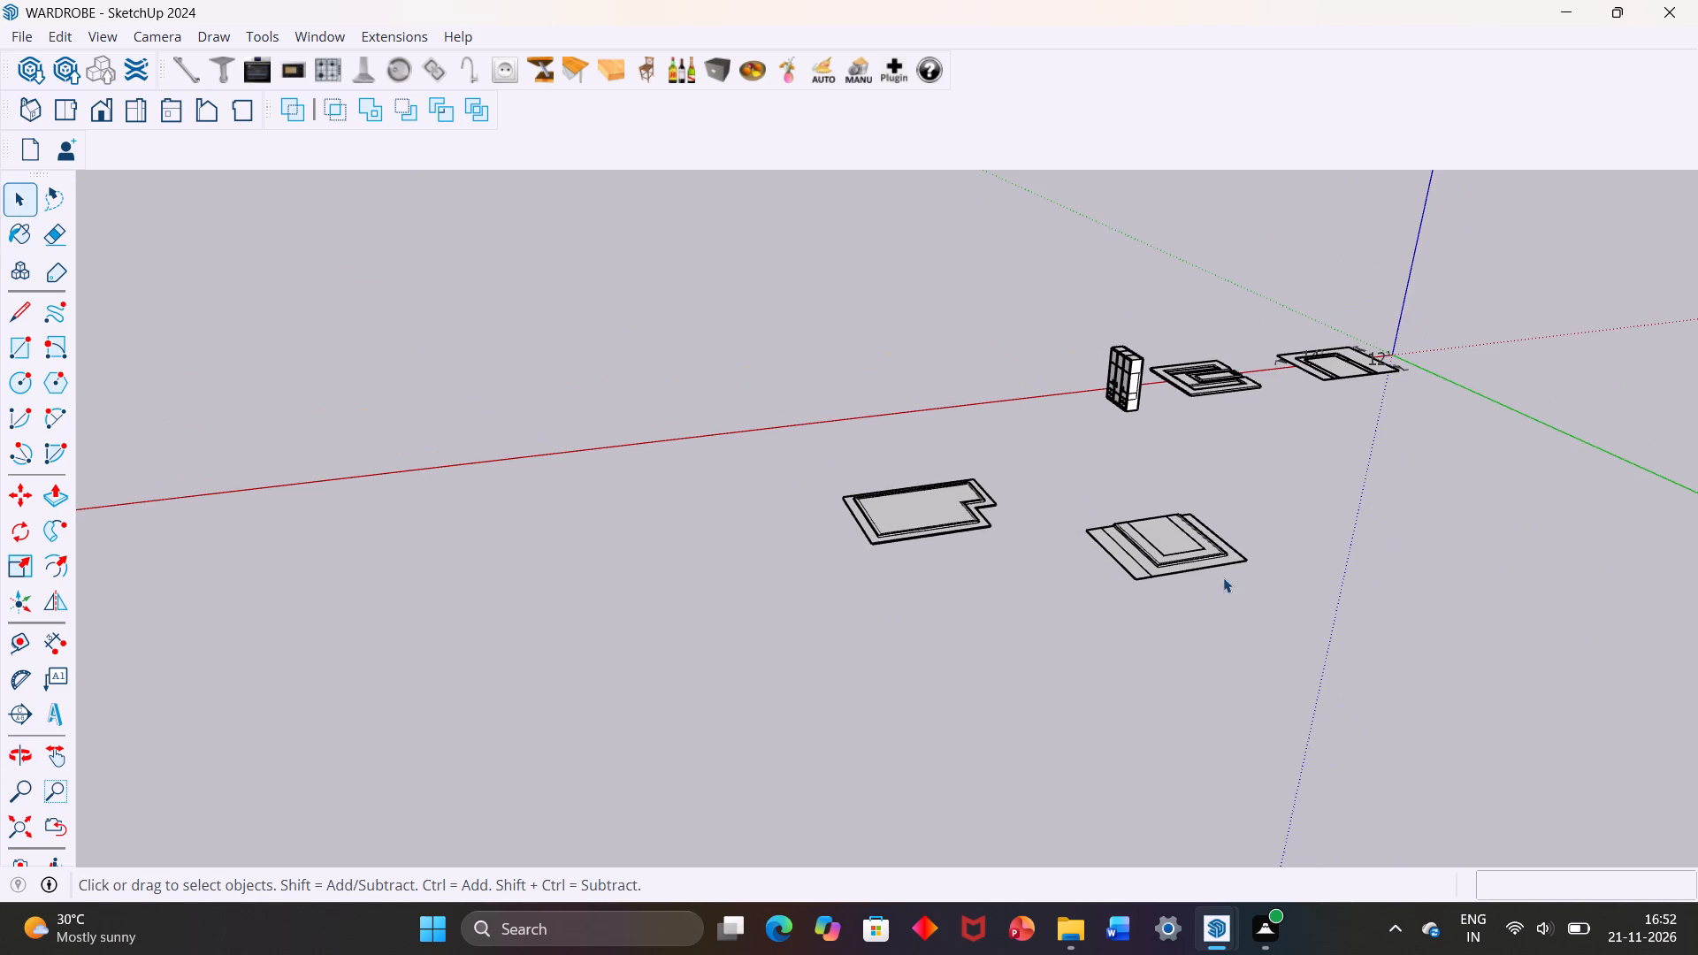
pyautogui.moveTo(1222, 574); pyautogui.dragTo(1200, 584, button='middle')
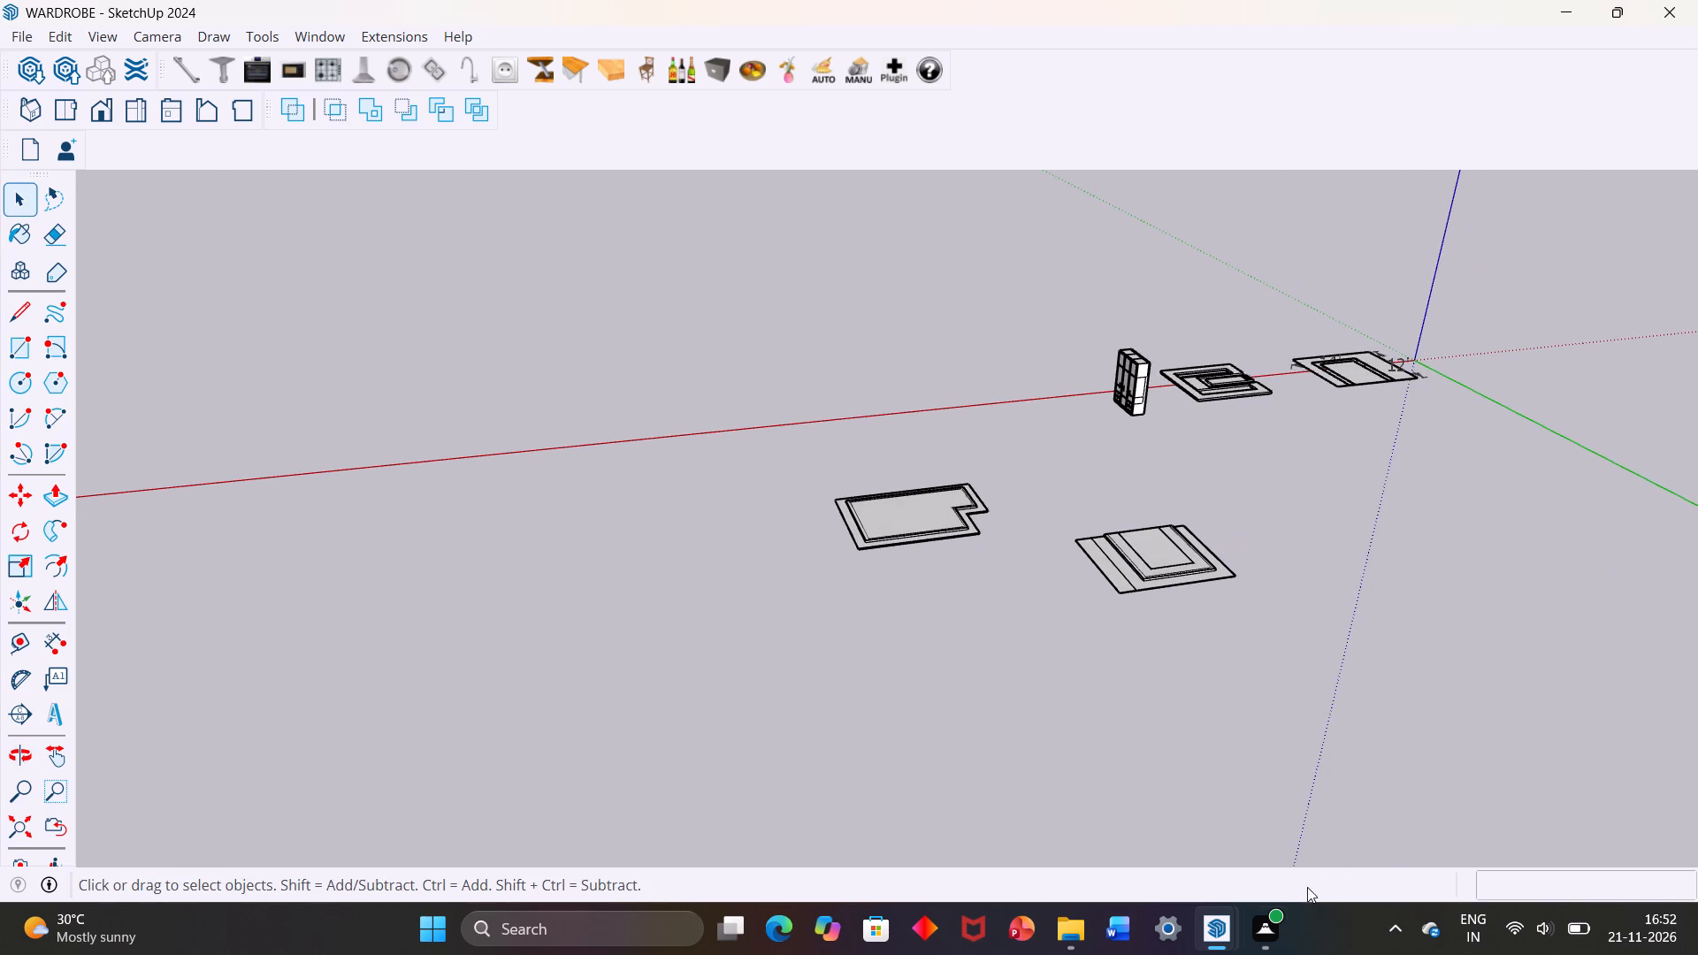
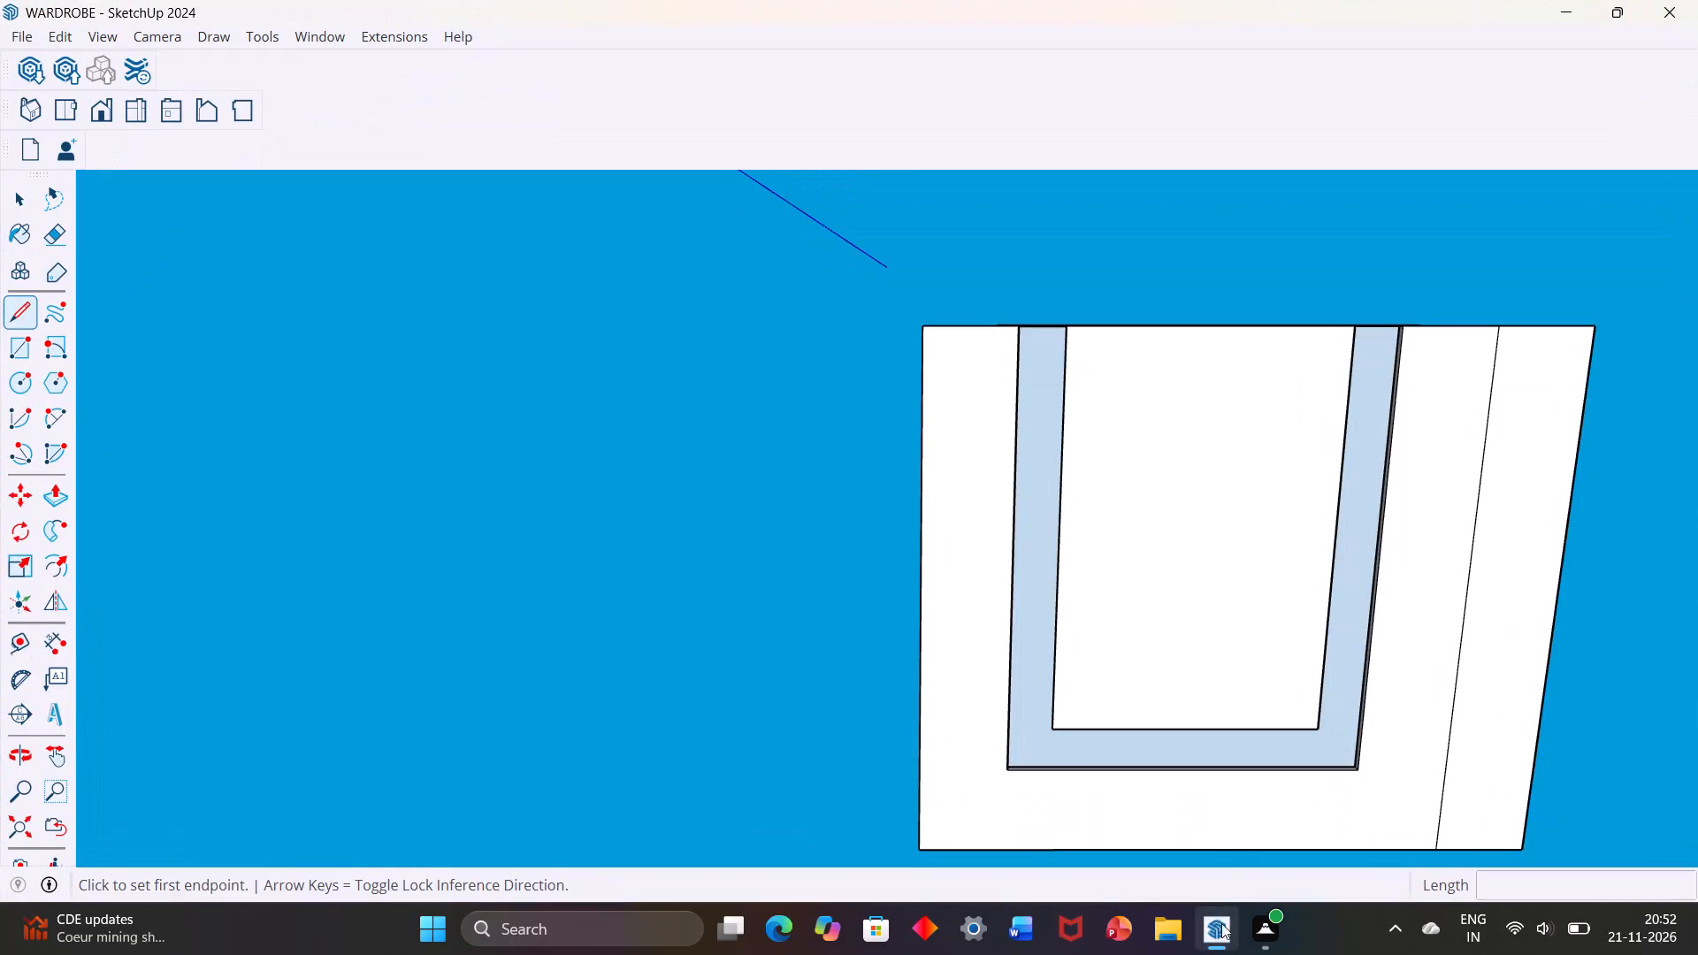
# Draw a 12' line across the panel between its outer edge and the outermost border, on the side opposite the side strip.
pyautogui.scroll(-4, 1013, 554)
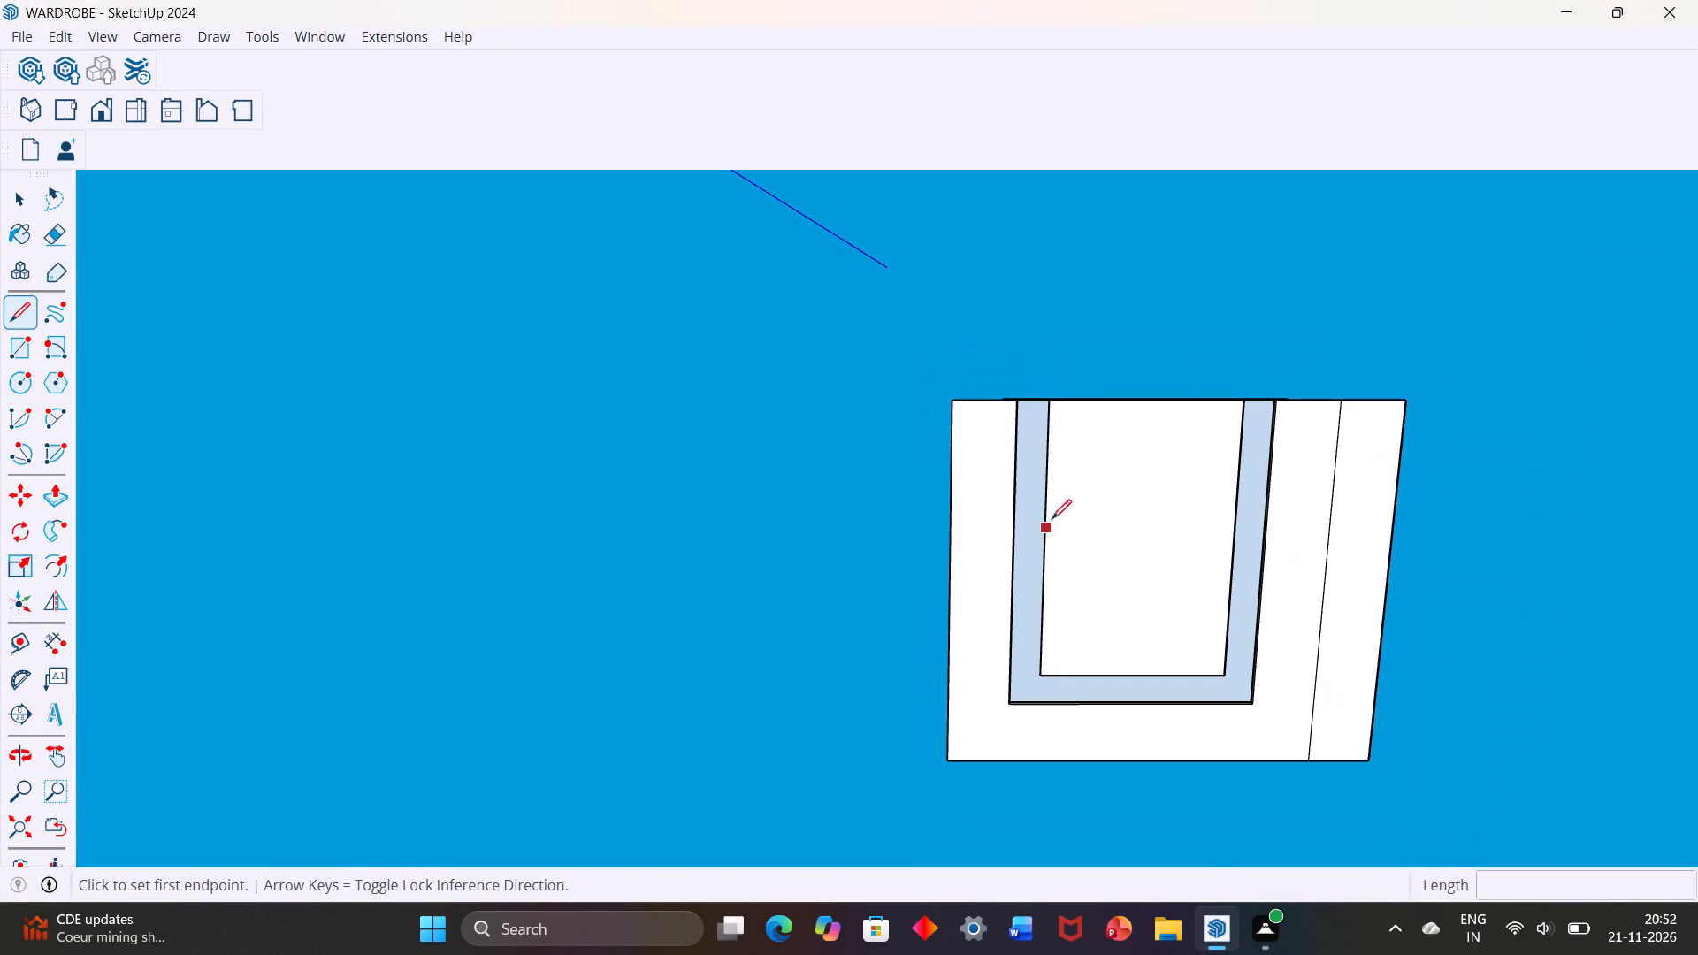
pyautogui.scroll(3, 967, 394)
pyautogui.click(989, 401)
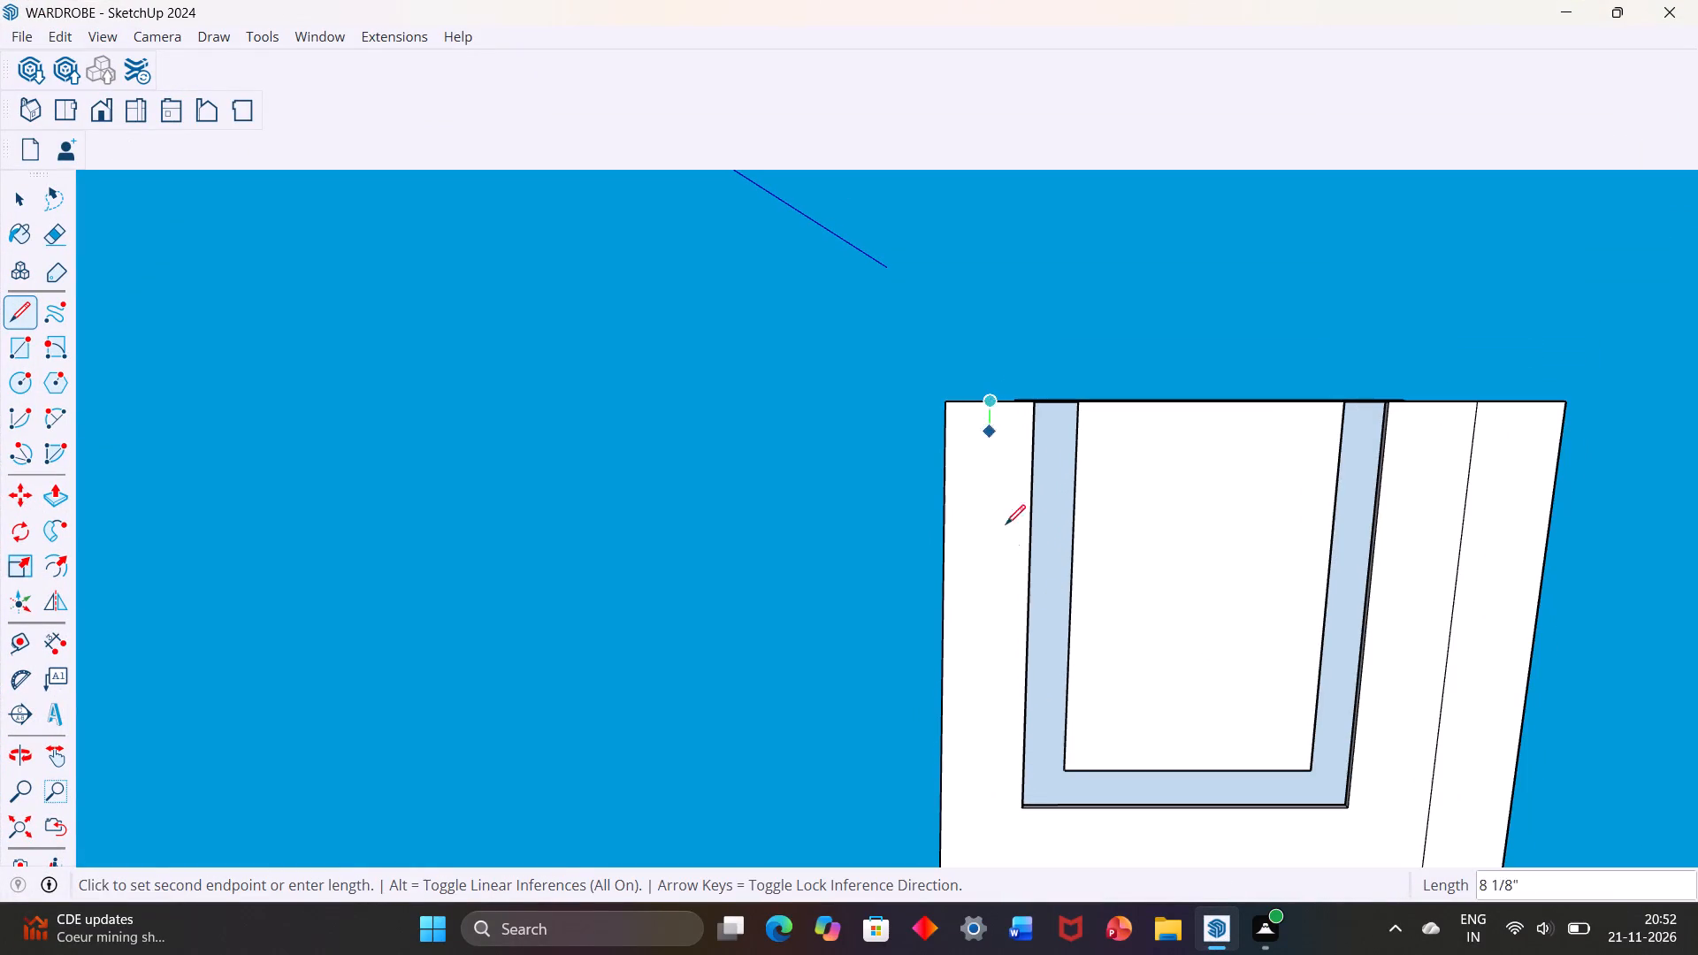
pyautogui.scroll(-6, 1052, 637)
pyautogui.scroll(2, 996, 715)
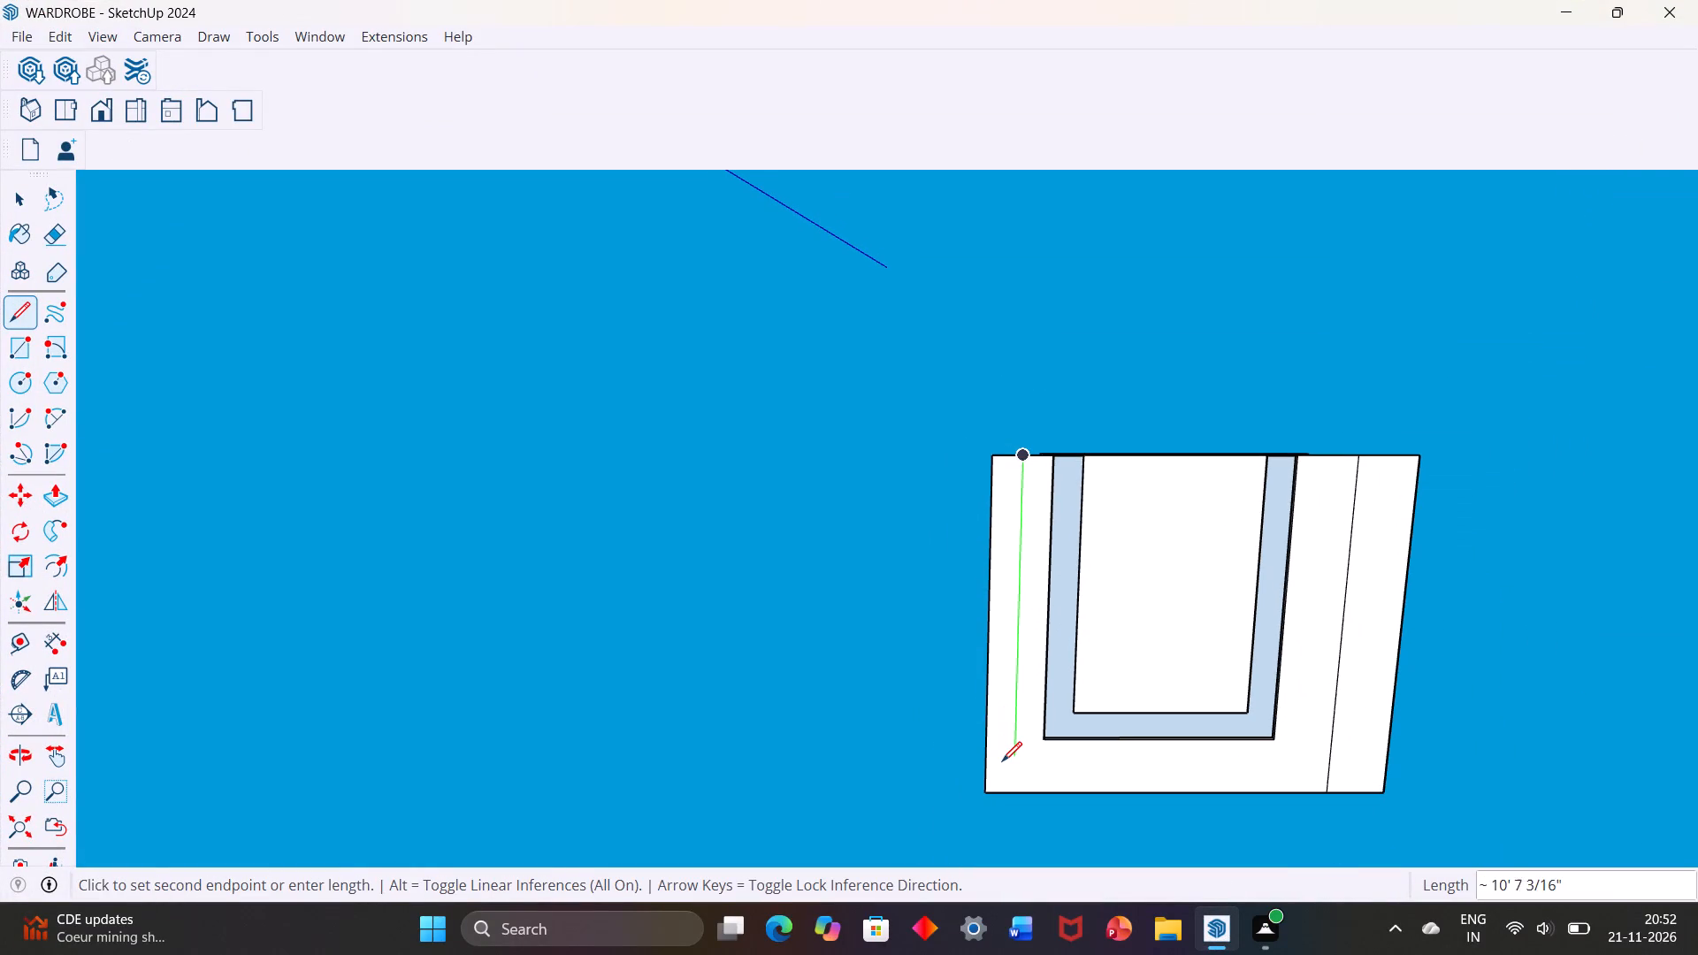
pyautogui.scroll(2, 1002, 759)
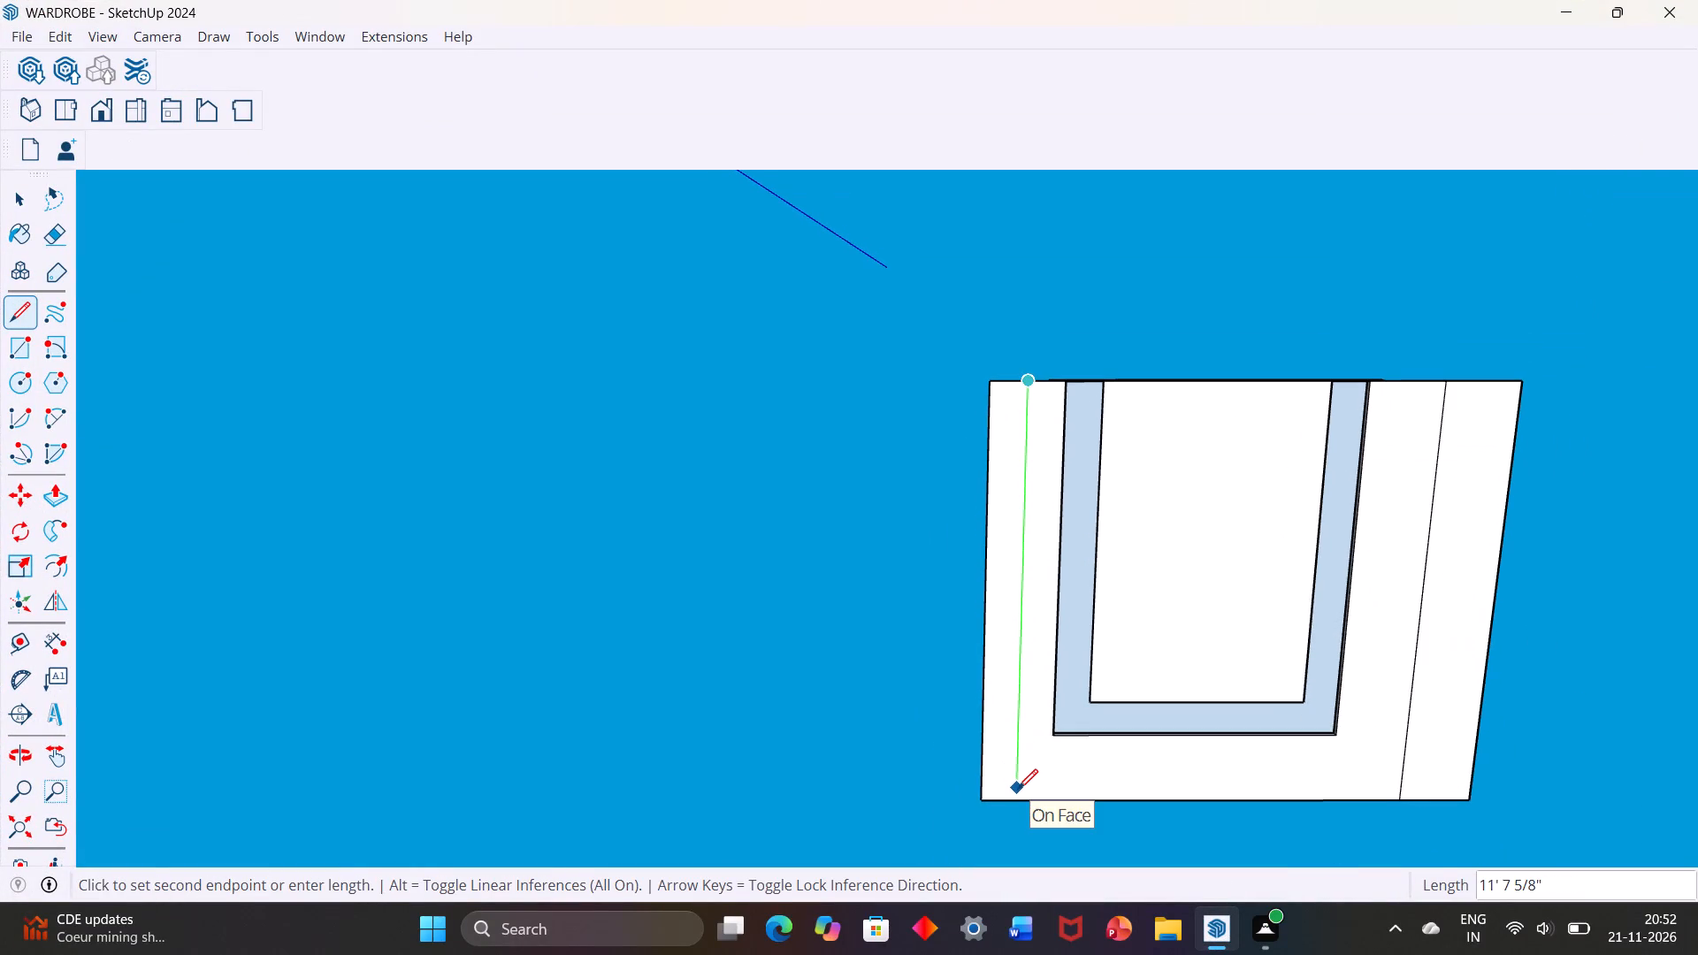
pyautogui.scroll(3, 1028, 789)
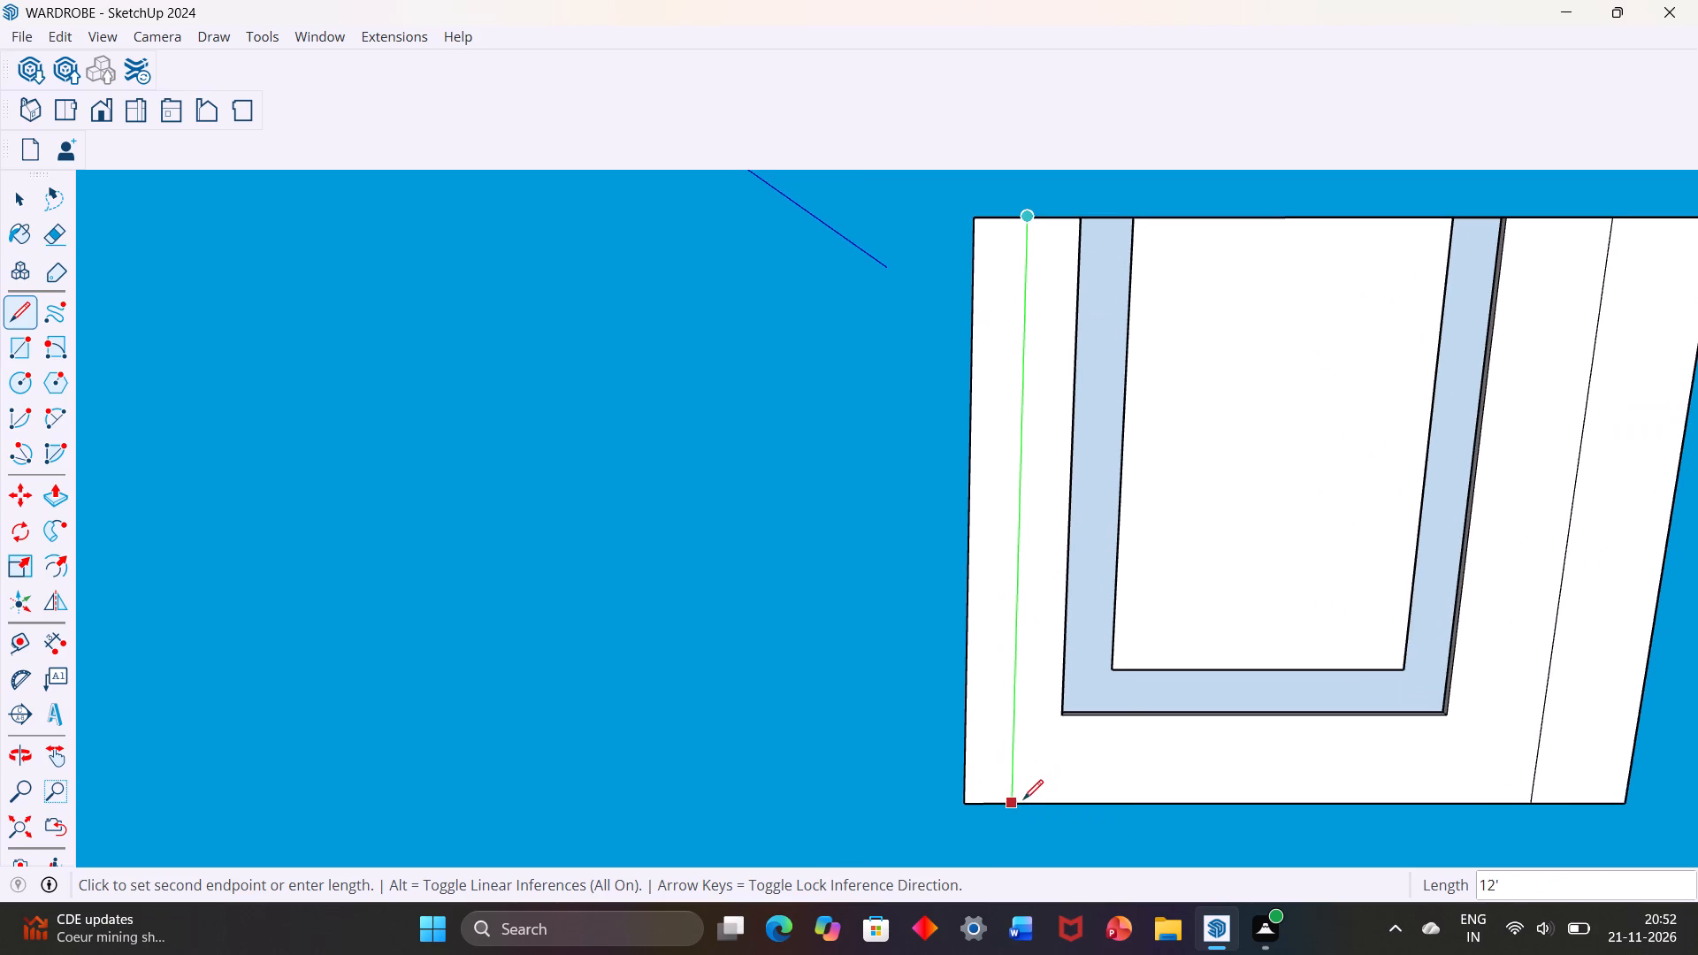
pyautogui.scroll(3, 1015, 808)
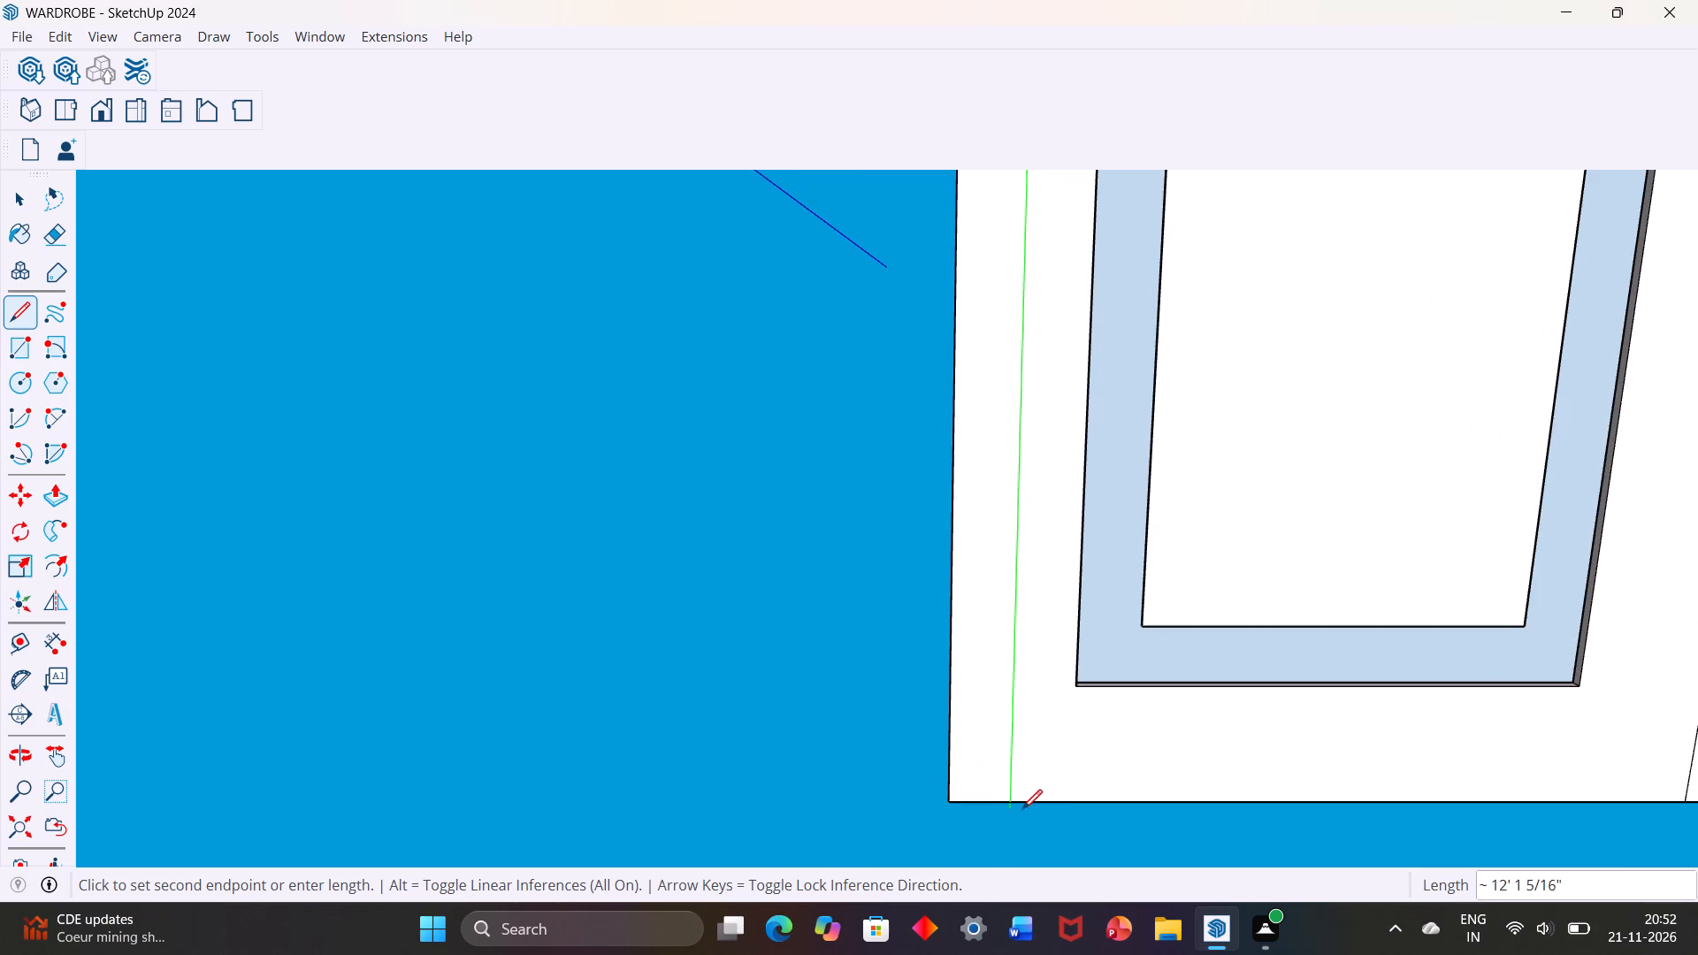
pyautogui.scroll(-1, 1010, 802)
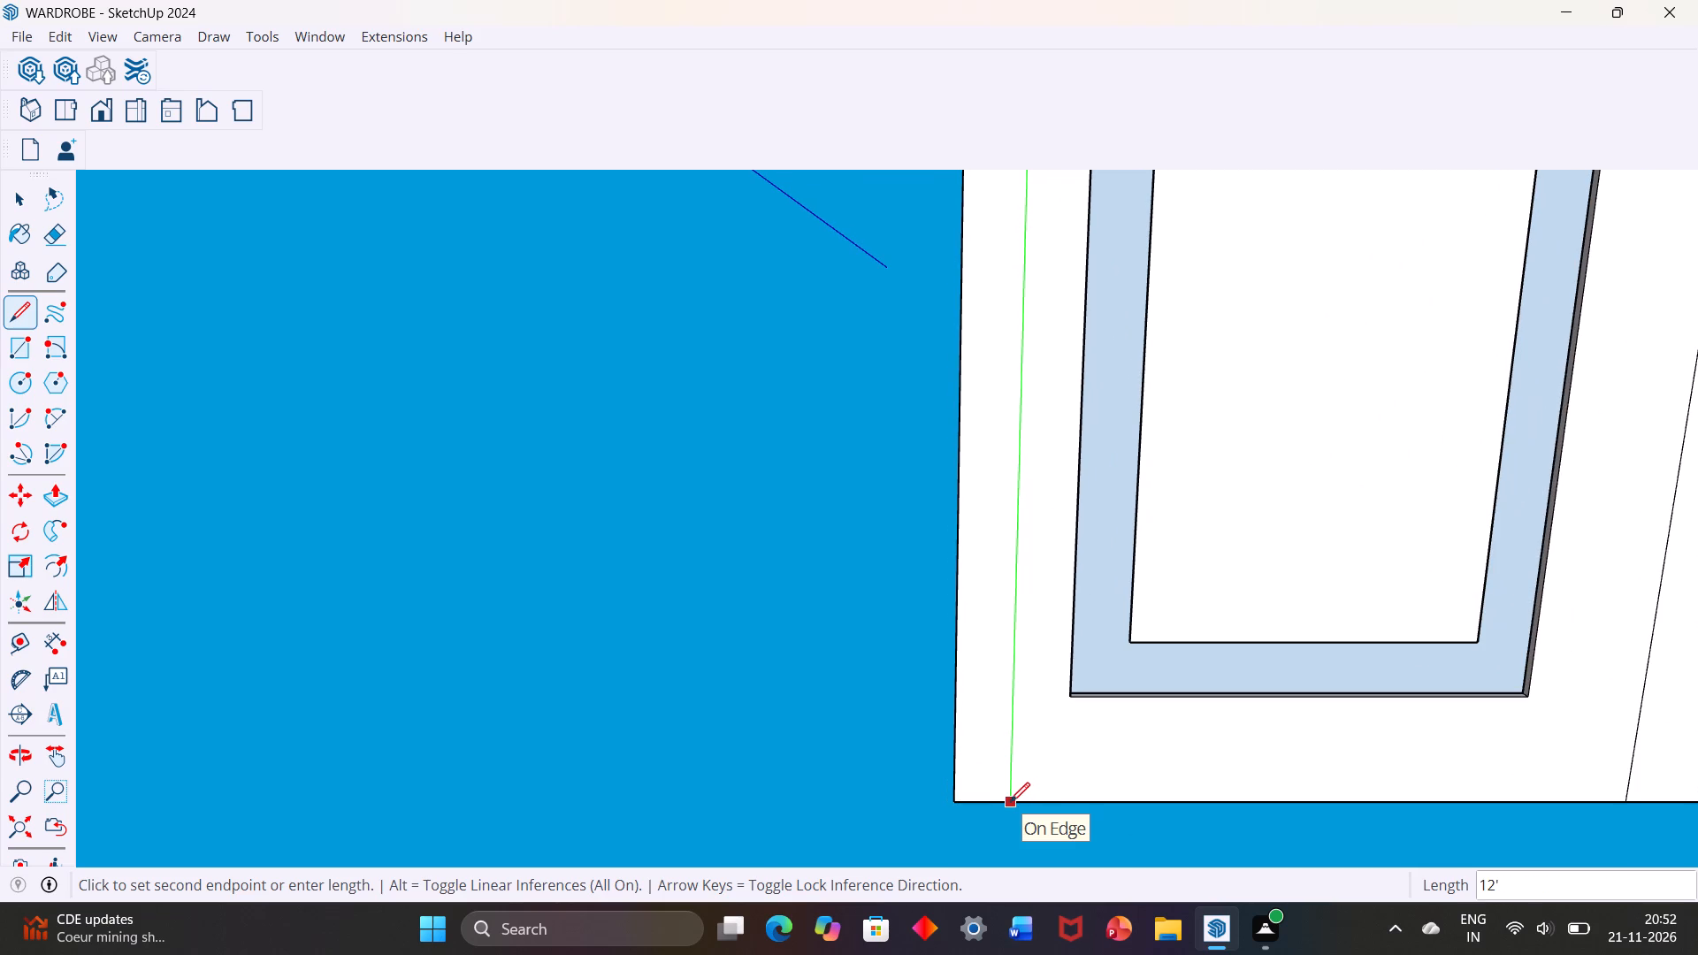
pyautogui.press('Left')
pyautogui.click(1011, 802)
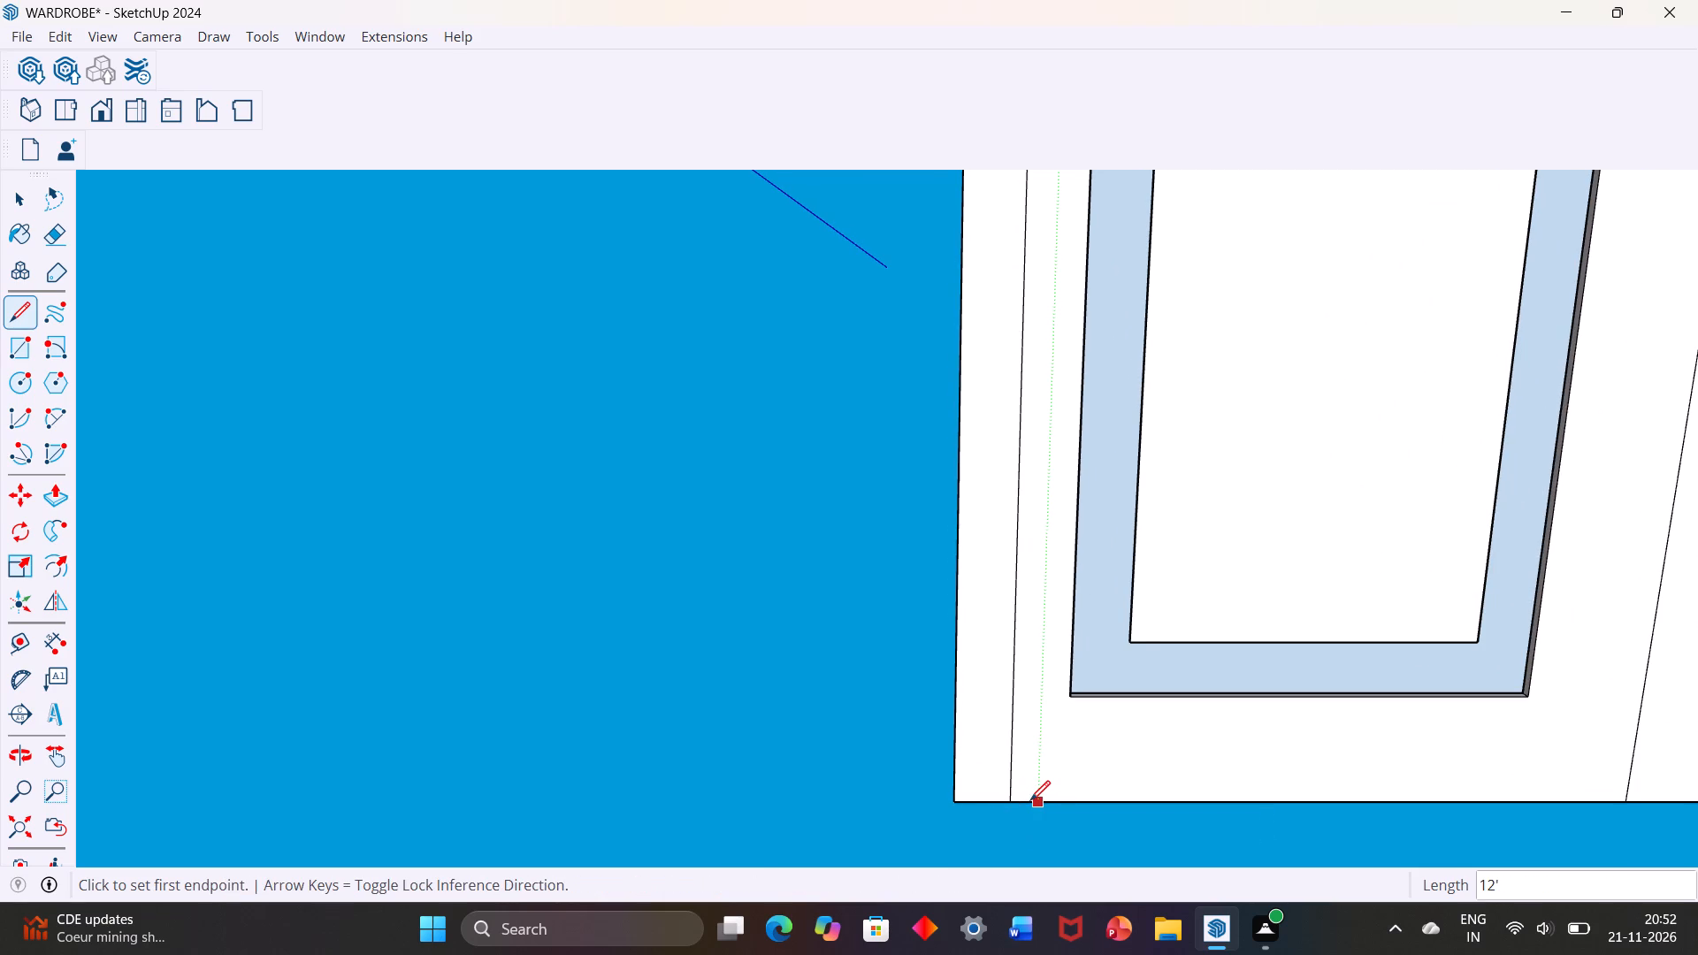
# Draw a second 12' line parallel to the side strip line, between that line and the outermost border.
pyautogui.scroll(-6, 1031, 799)
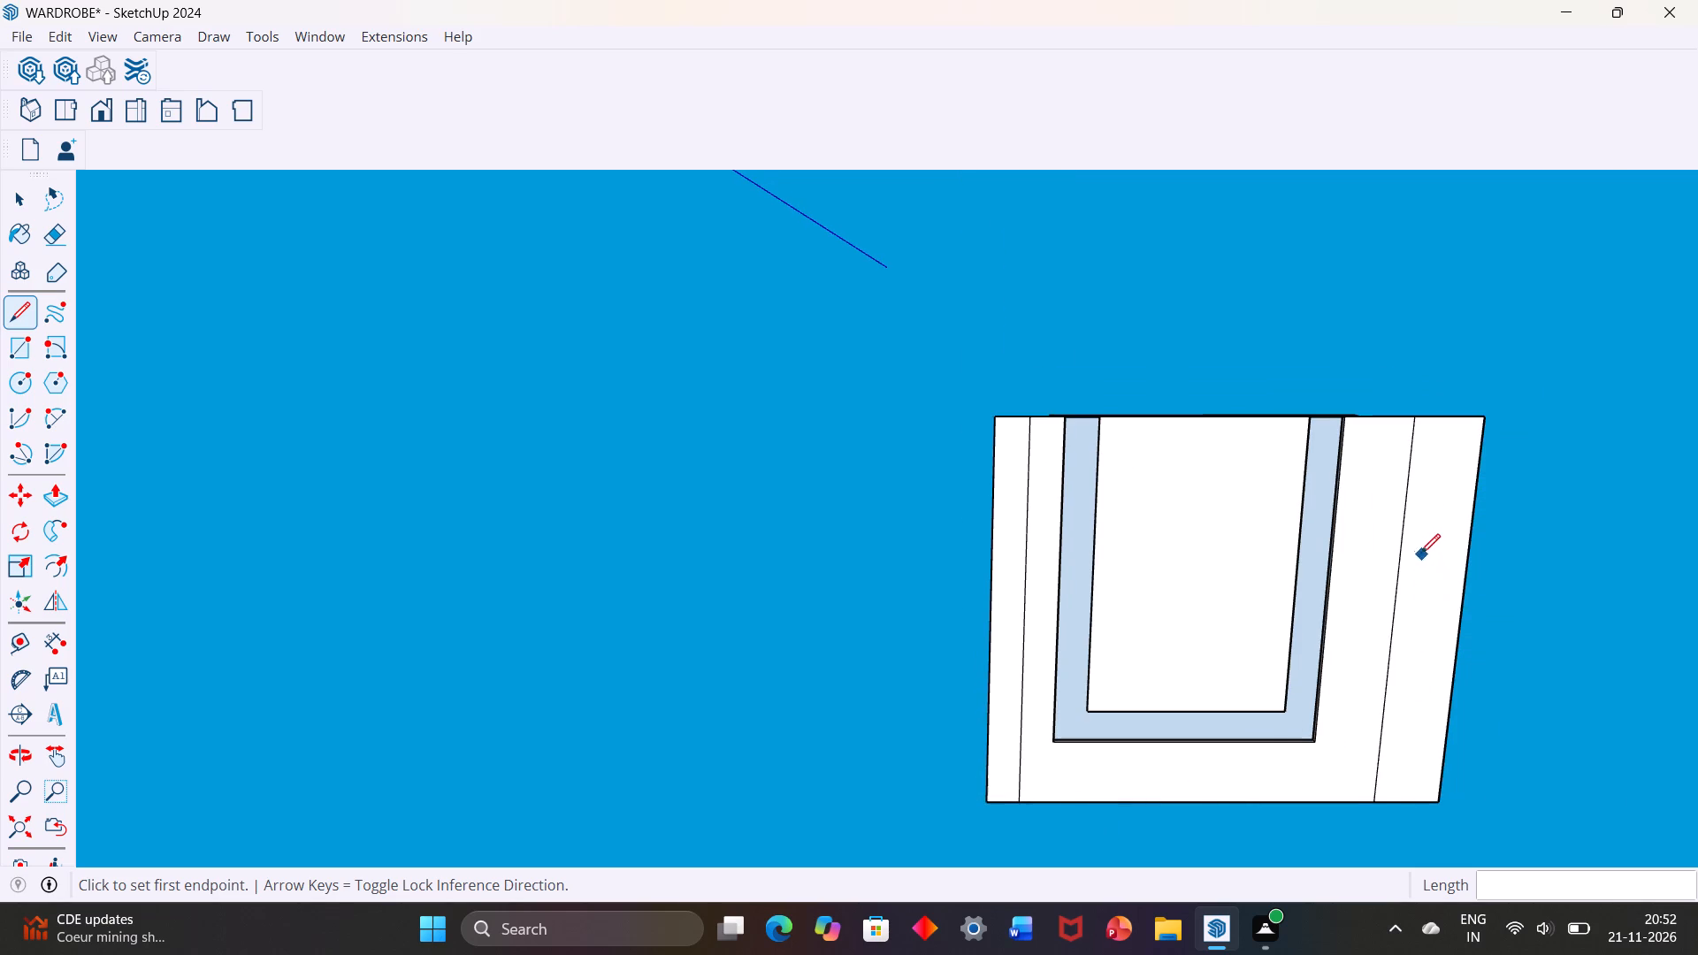
pyautogui.scroll(1, 1419, 550)
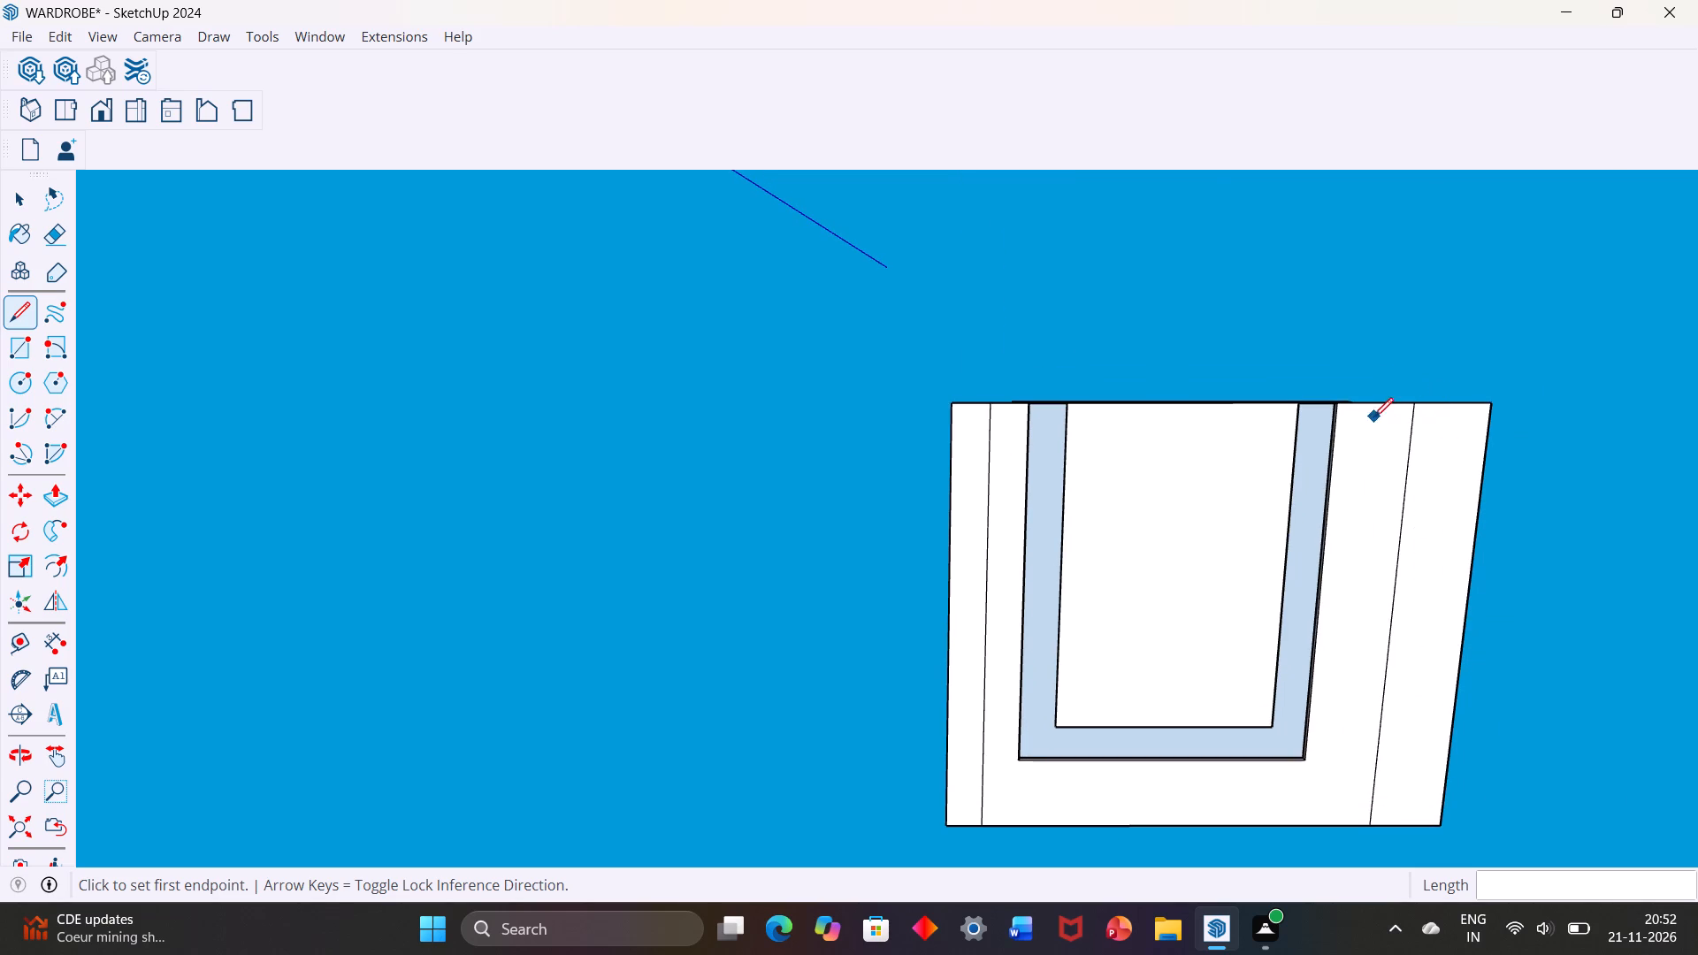
pyautogui.click(1375, 406)
pyautogui.scroll(-3, 1360, 576)
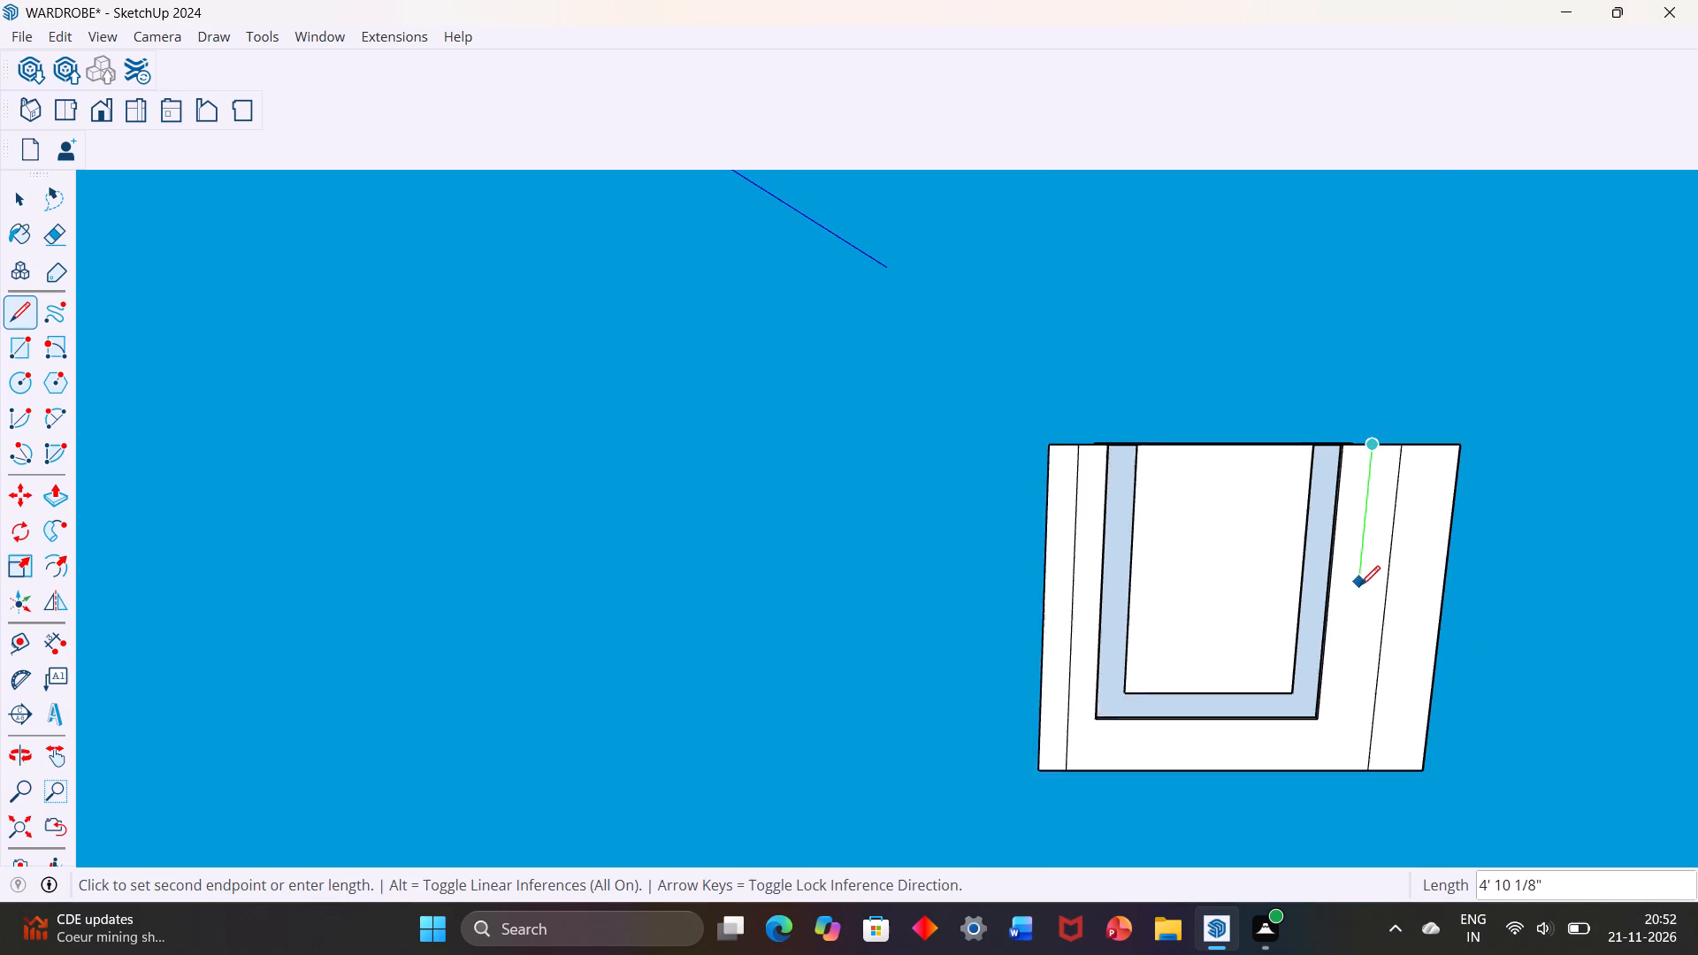
pyautogui.scroll(-1, 1360, 585)
pyautogui.scroll(4, 1361, 616)
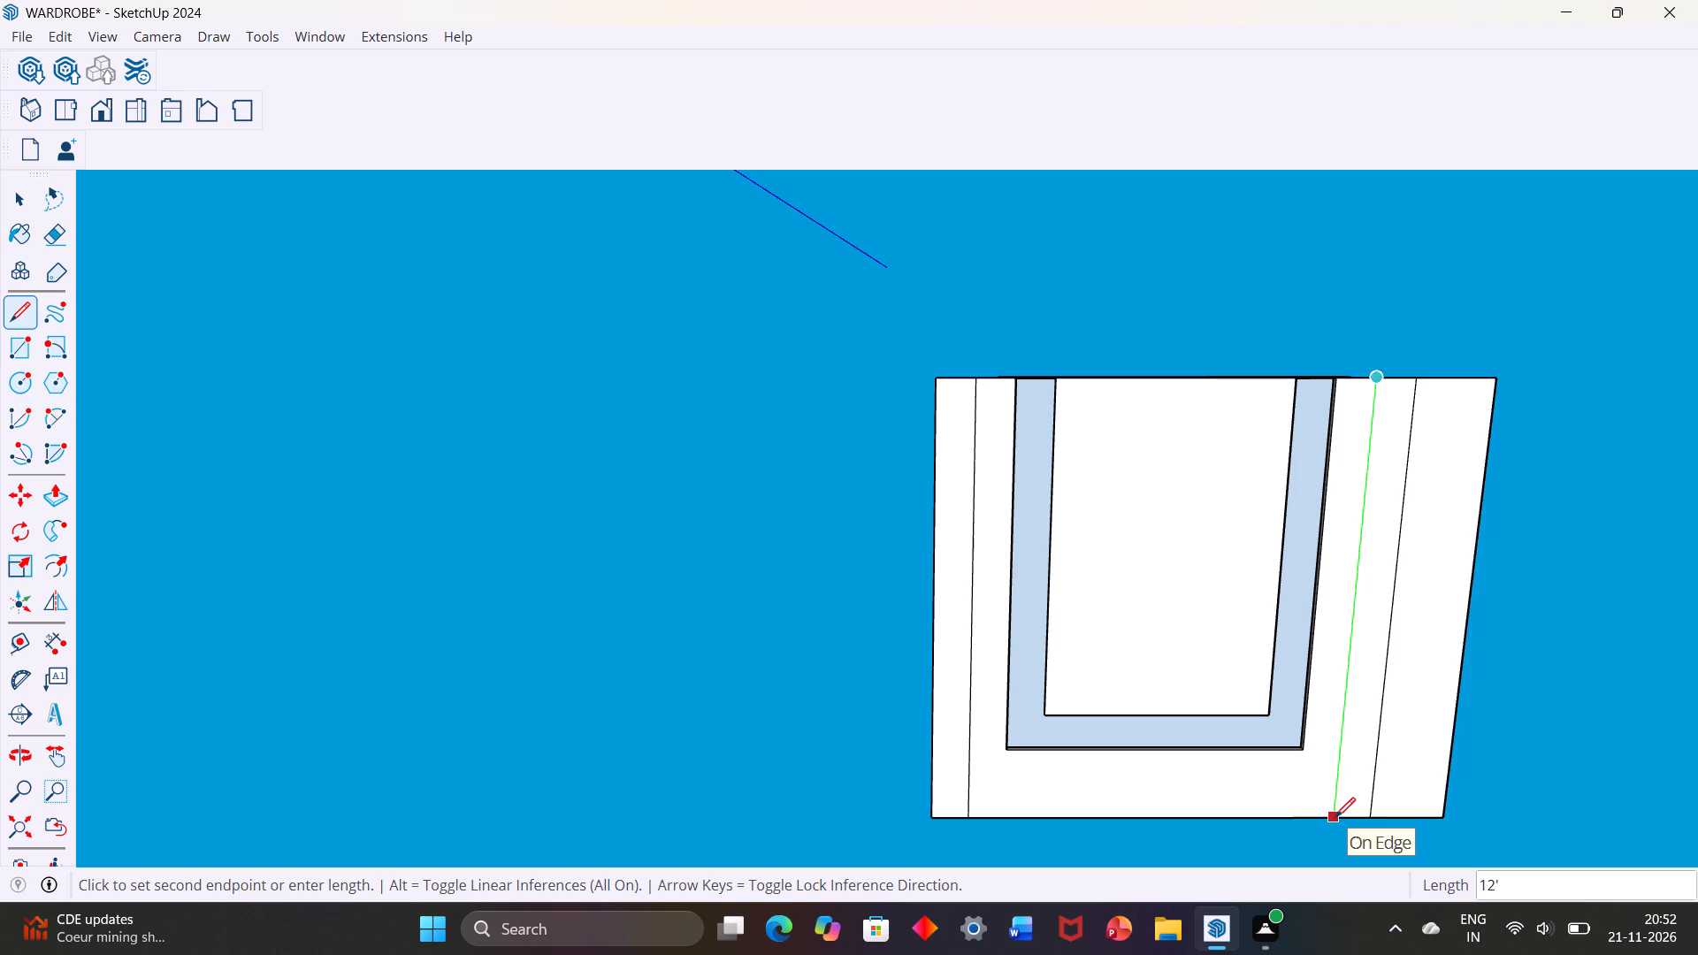
pyautogui.press('Left')
pyautogui.click(1335, 817)
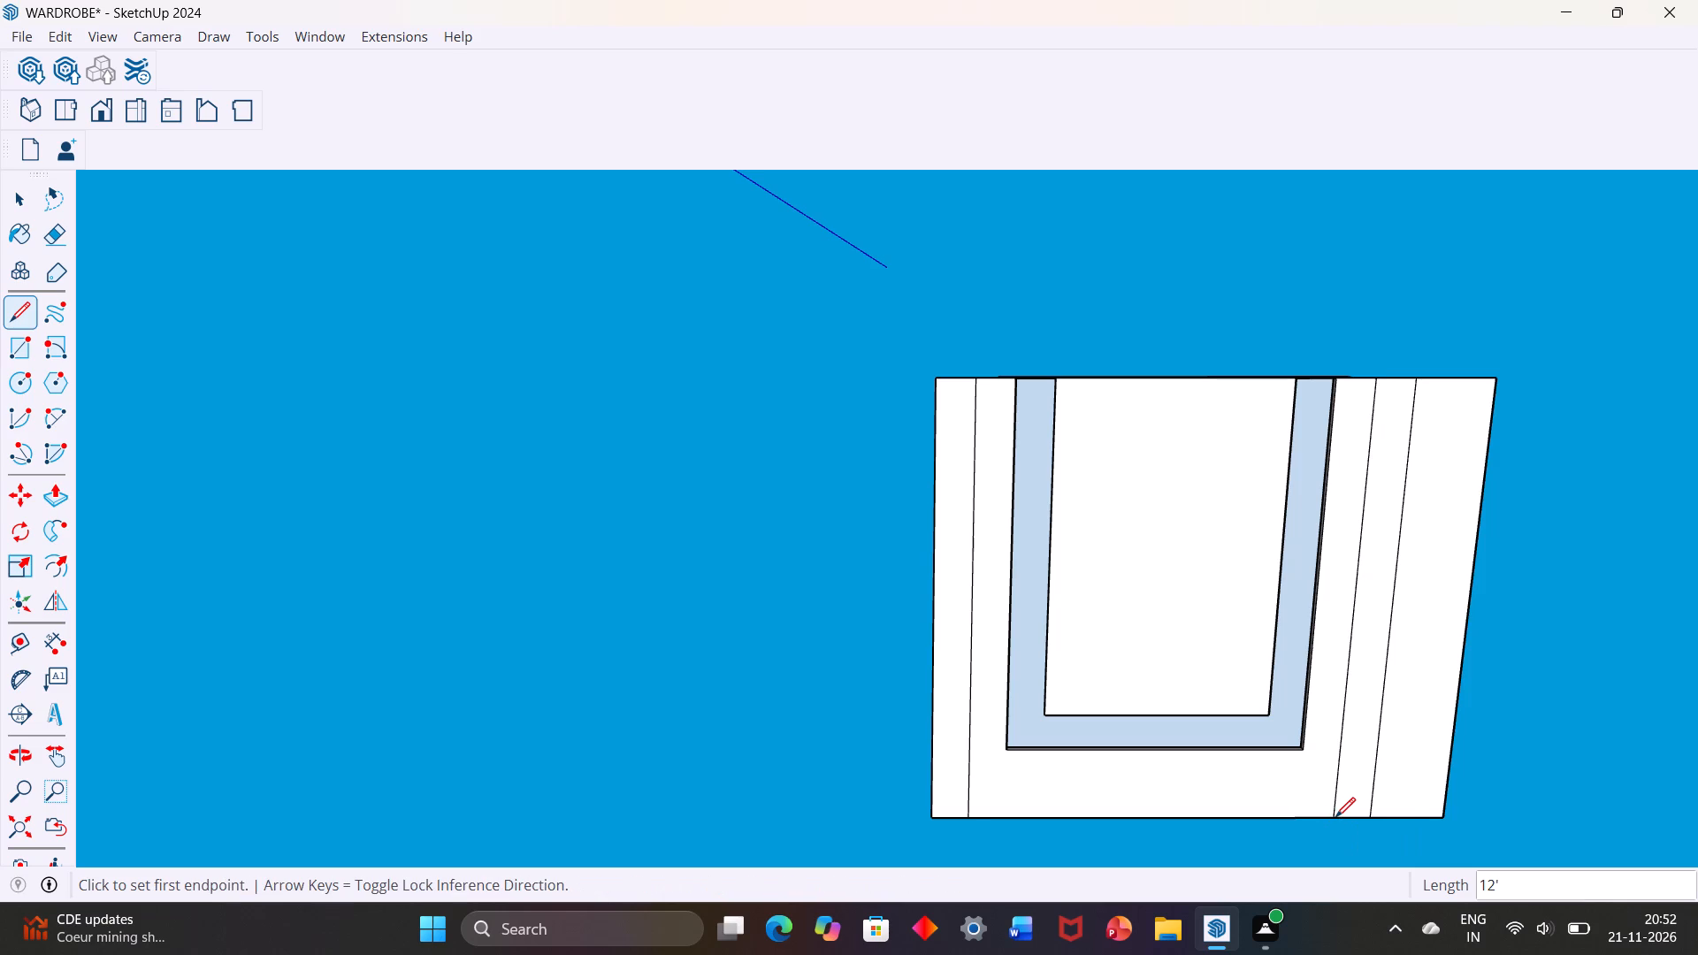
pyautogui.press('Escape')
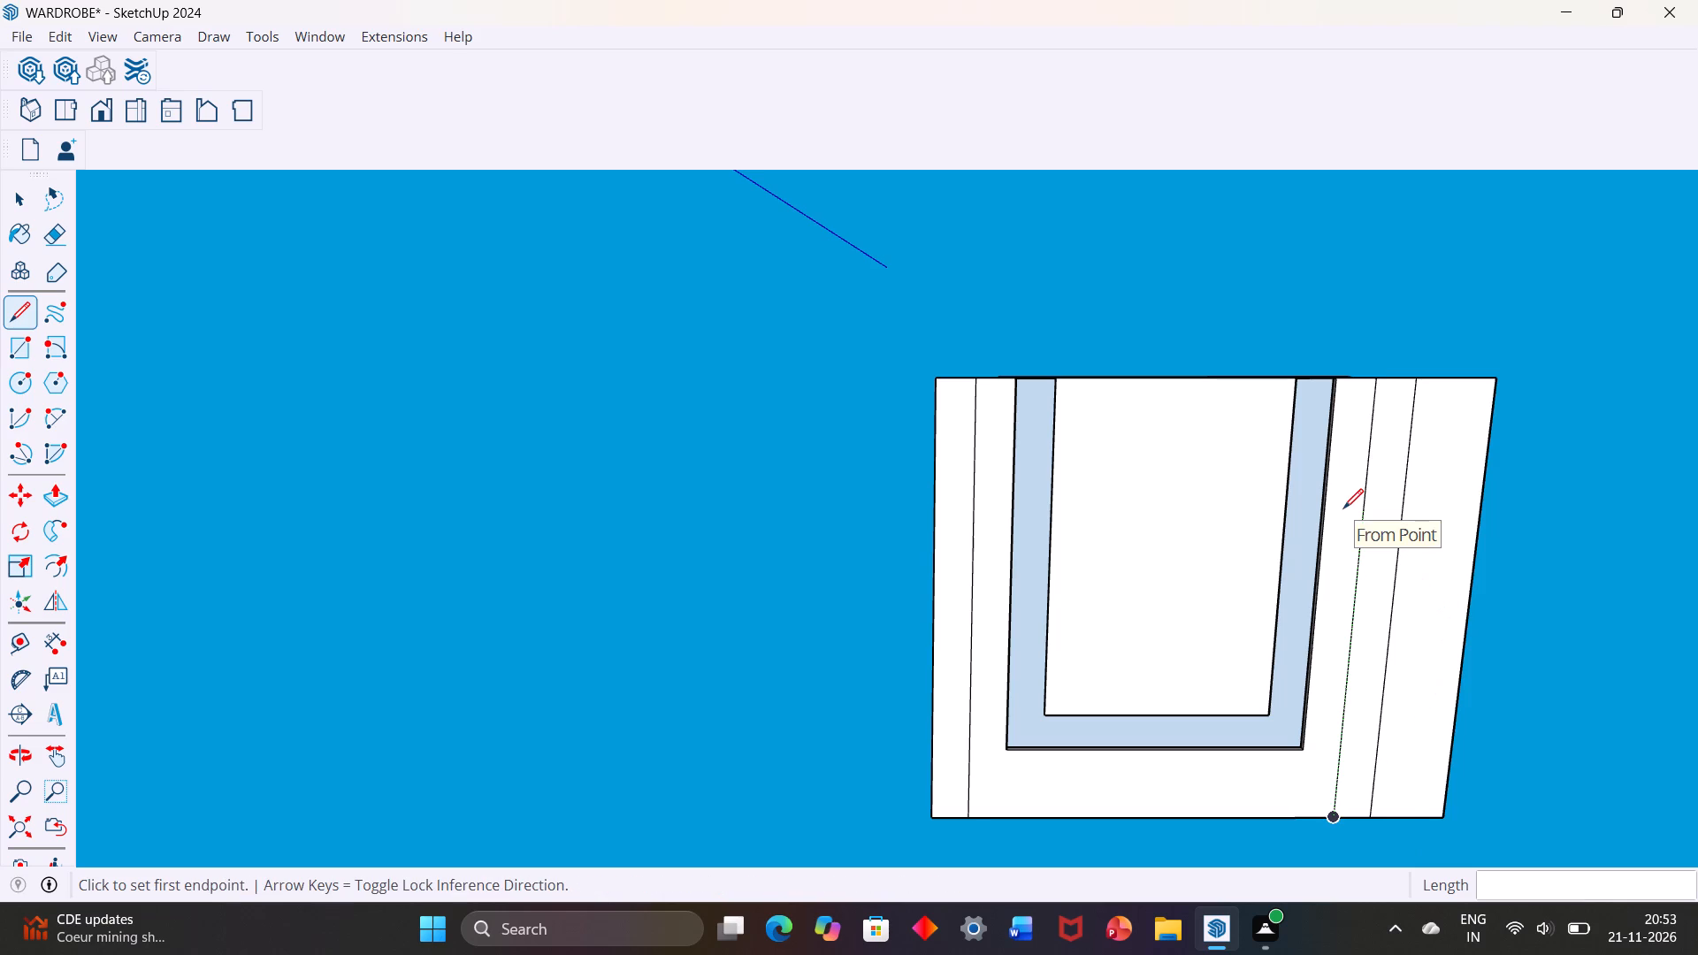
pyautogui.press('BackSpace')
pyautogui.press('space')
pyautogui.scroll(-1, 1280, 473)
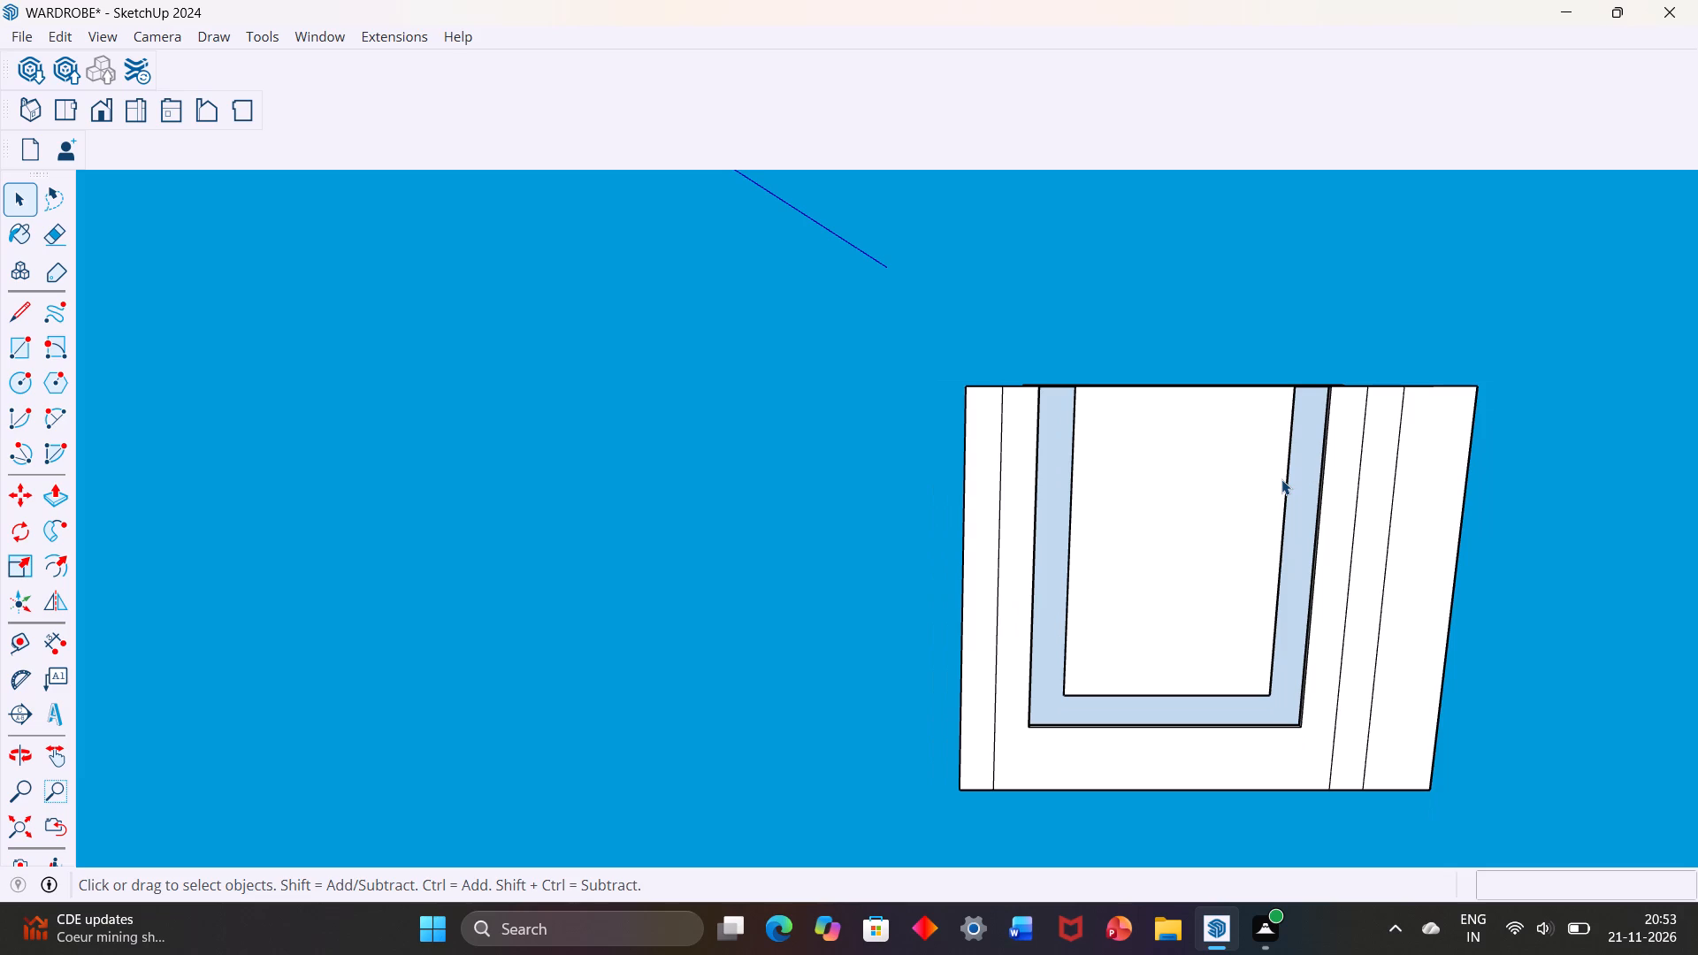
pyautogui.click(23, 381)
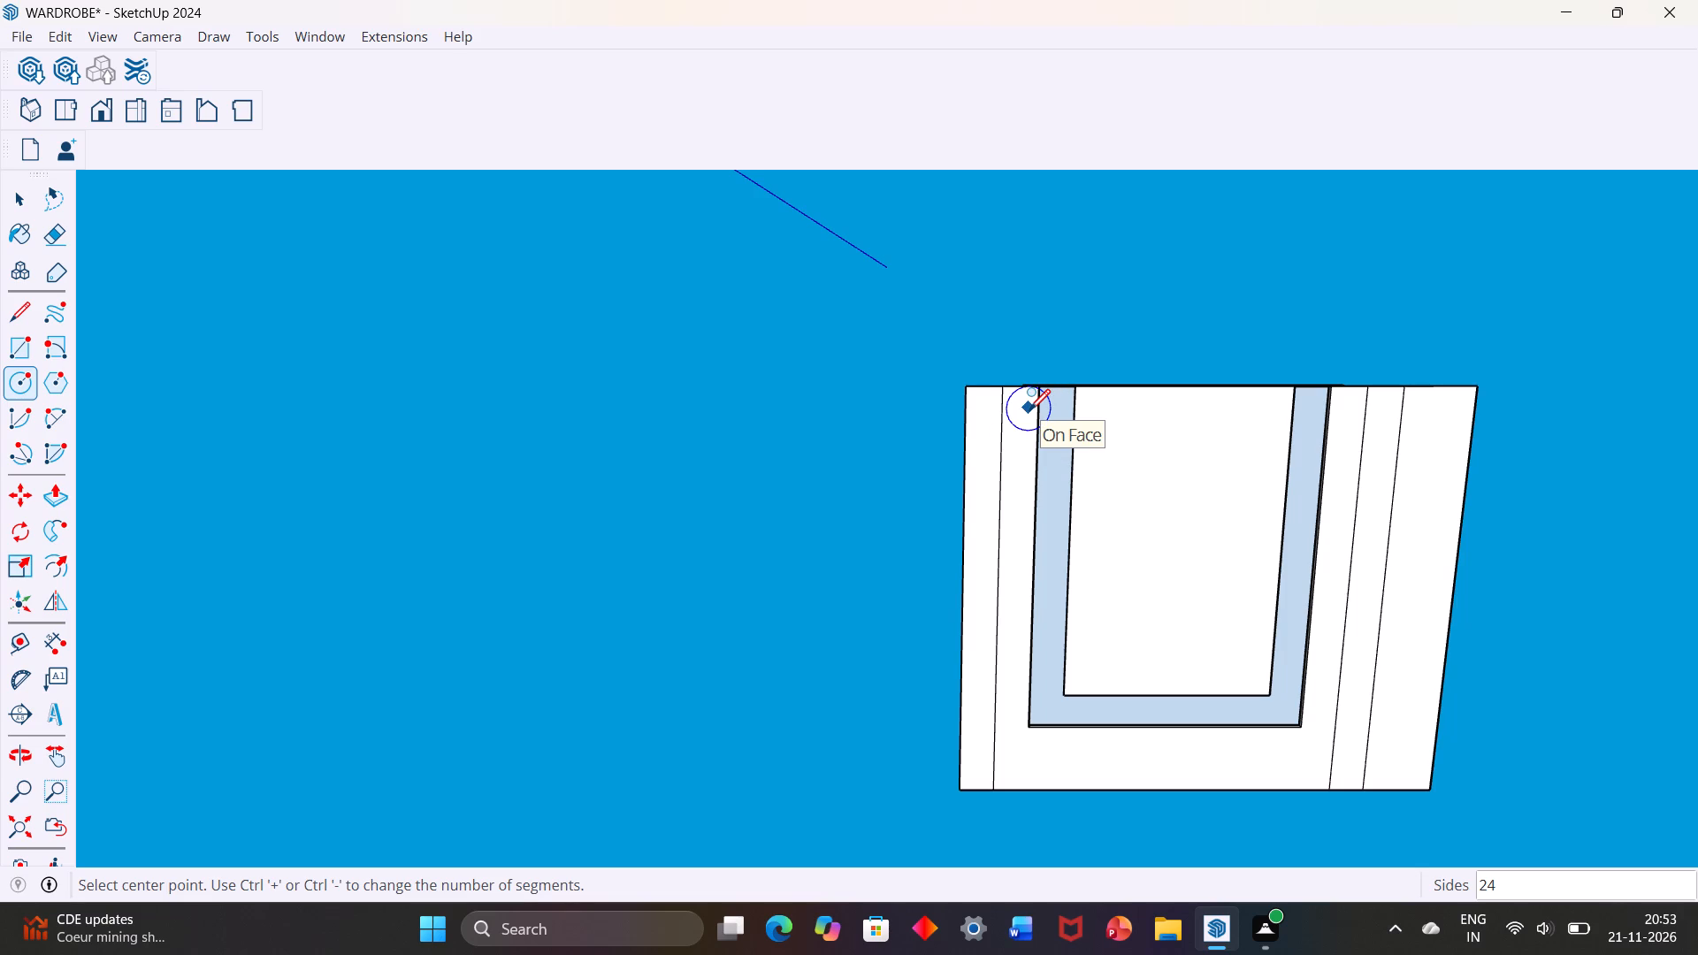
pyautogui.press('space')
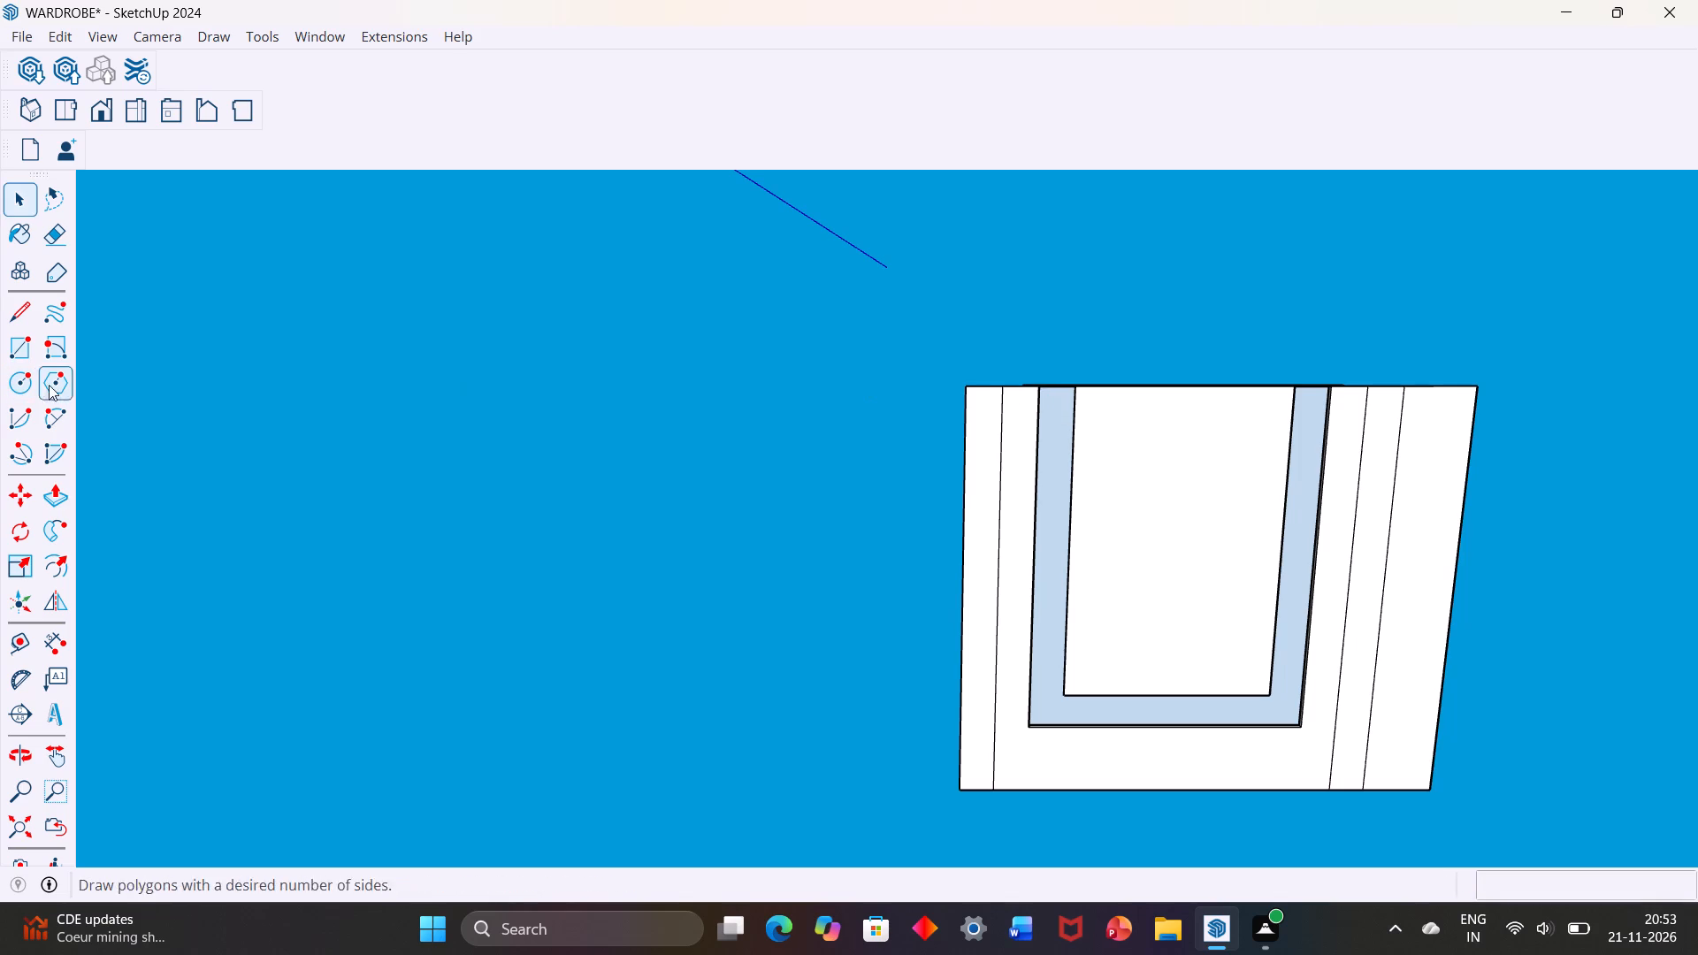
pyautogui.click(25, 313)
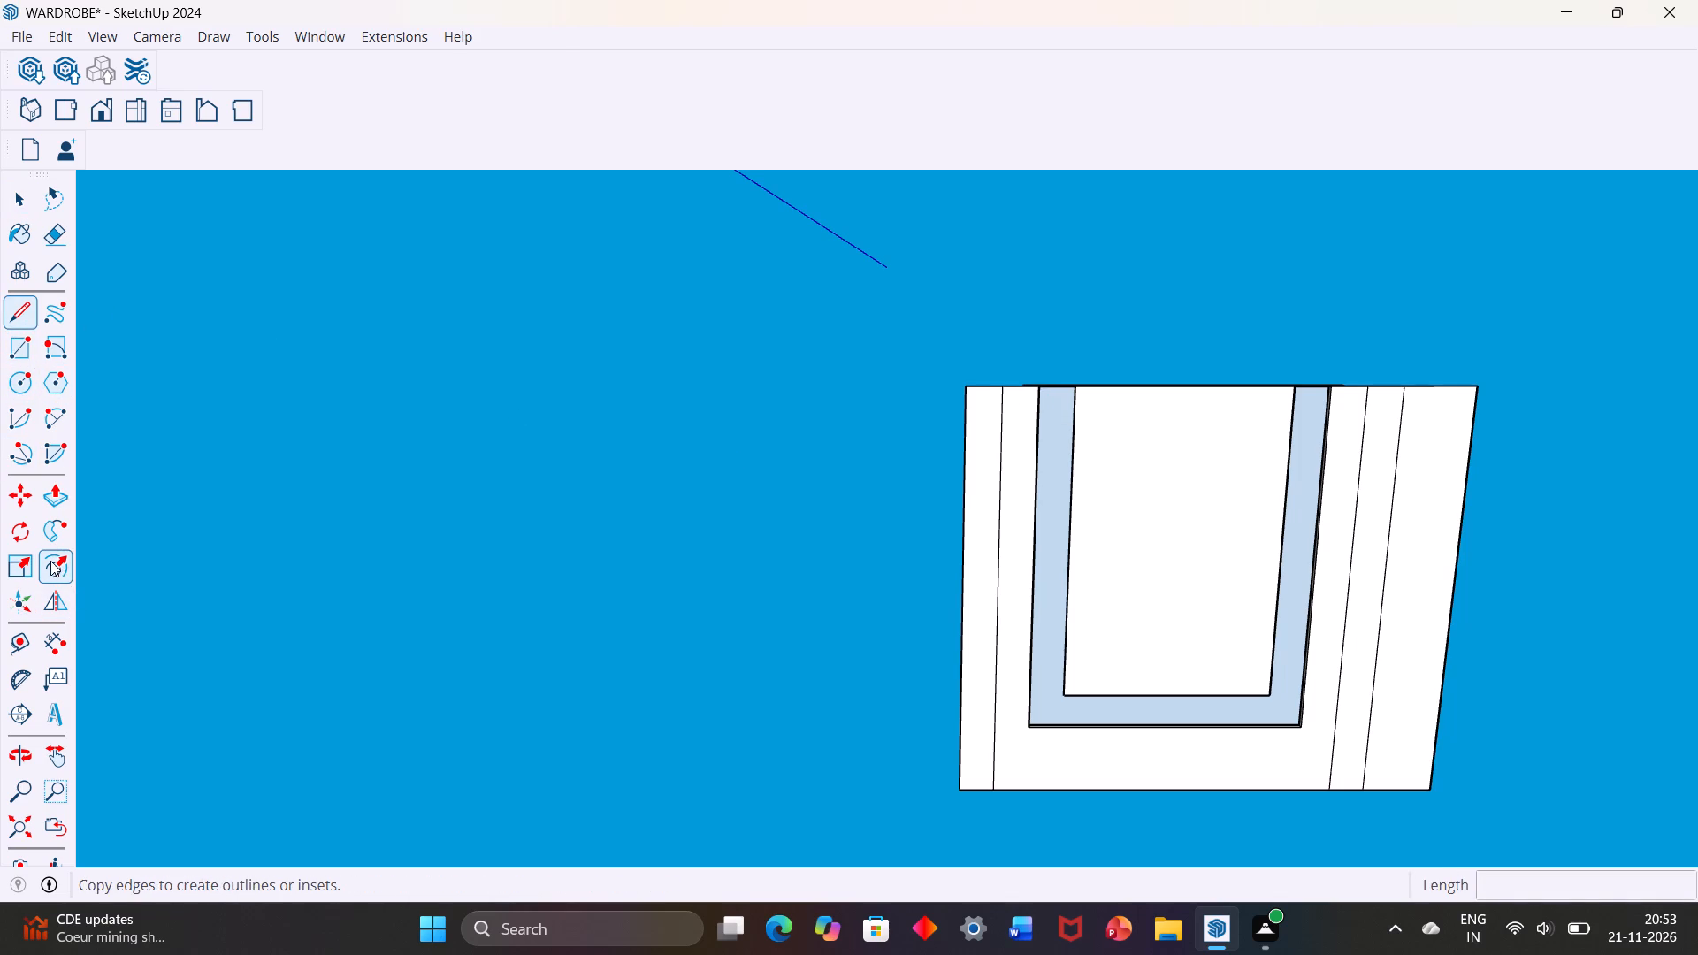
# Place a guide point on the 12' line opposite the side strip, 3' from its upper end.
pyautogui.moveTo(19, 634); pyautogui.dragTo(30, 636)
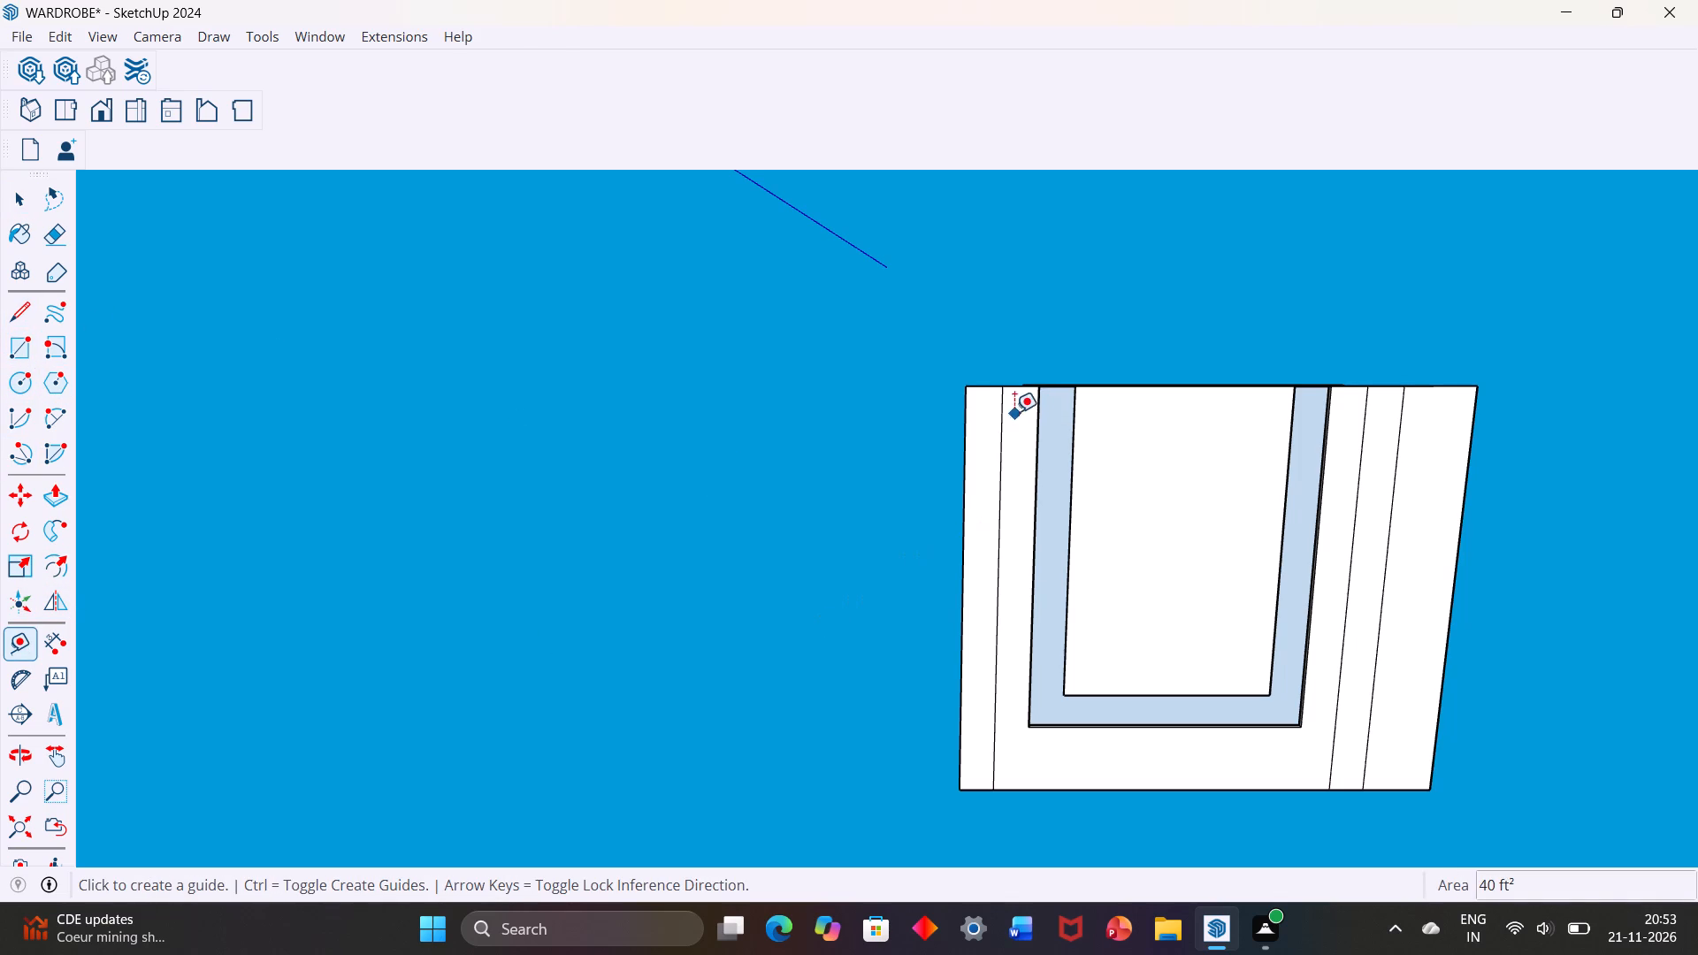
pyautogui.click(1003, 391)
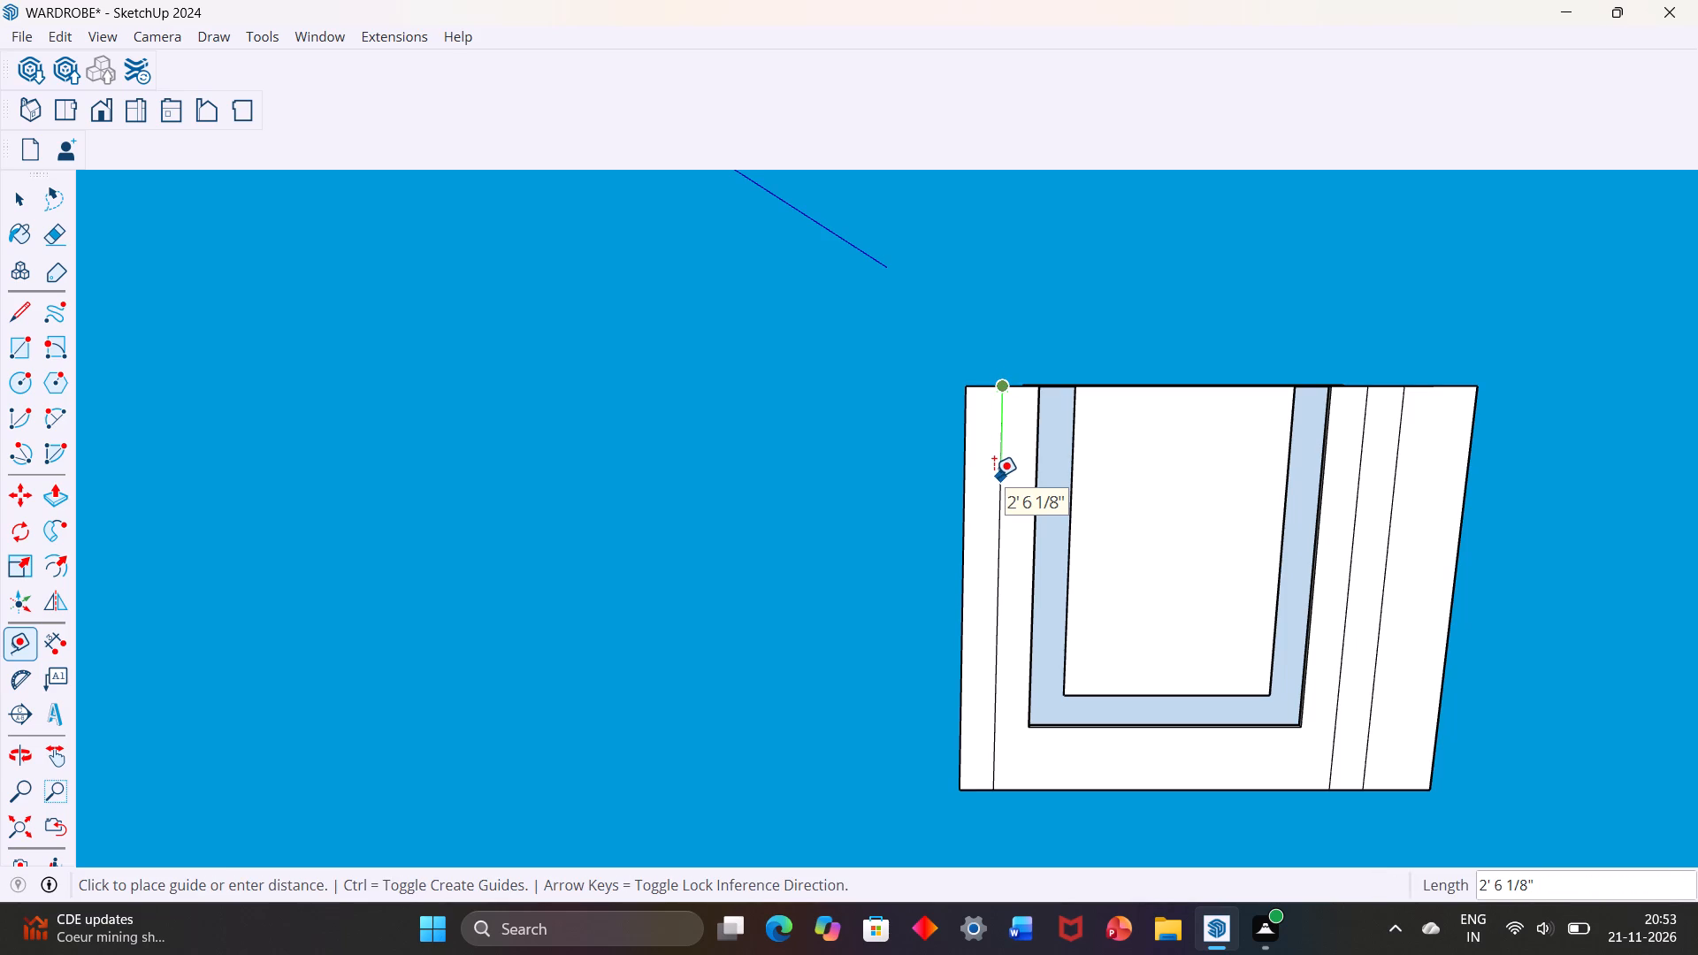
pyautogui.write("3'")
pyautogui.press('Return')
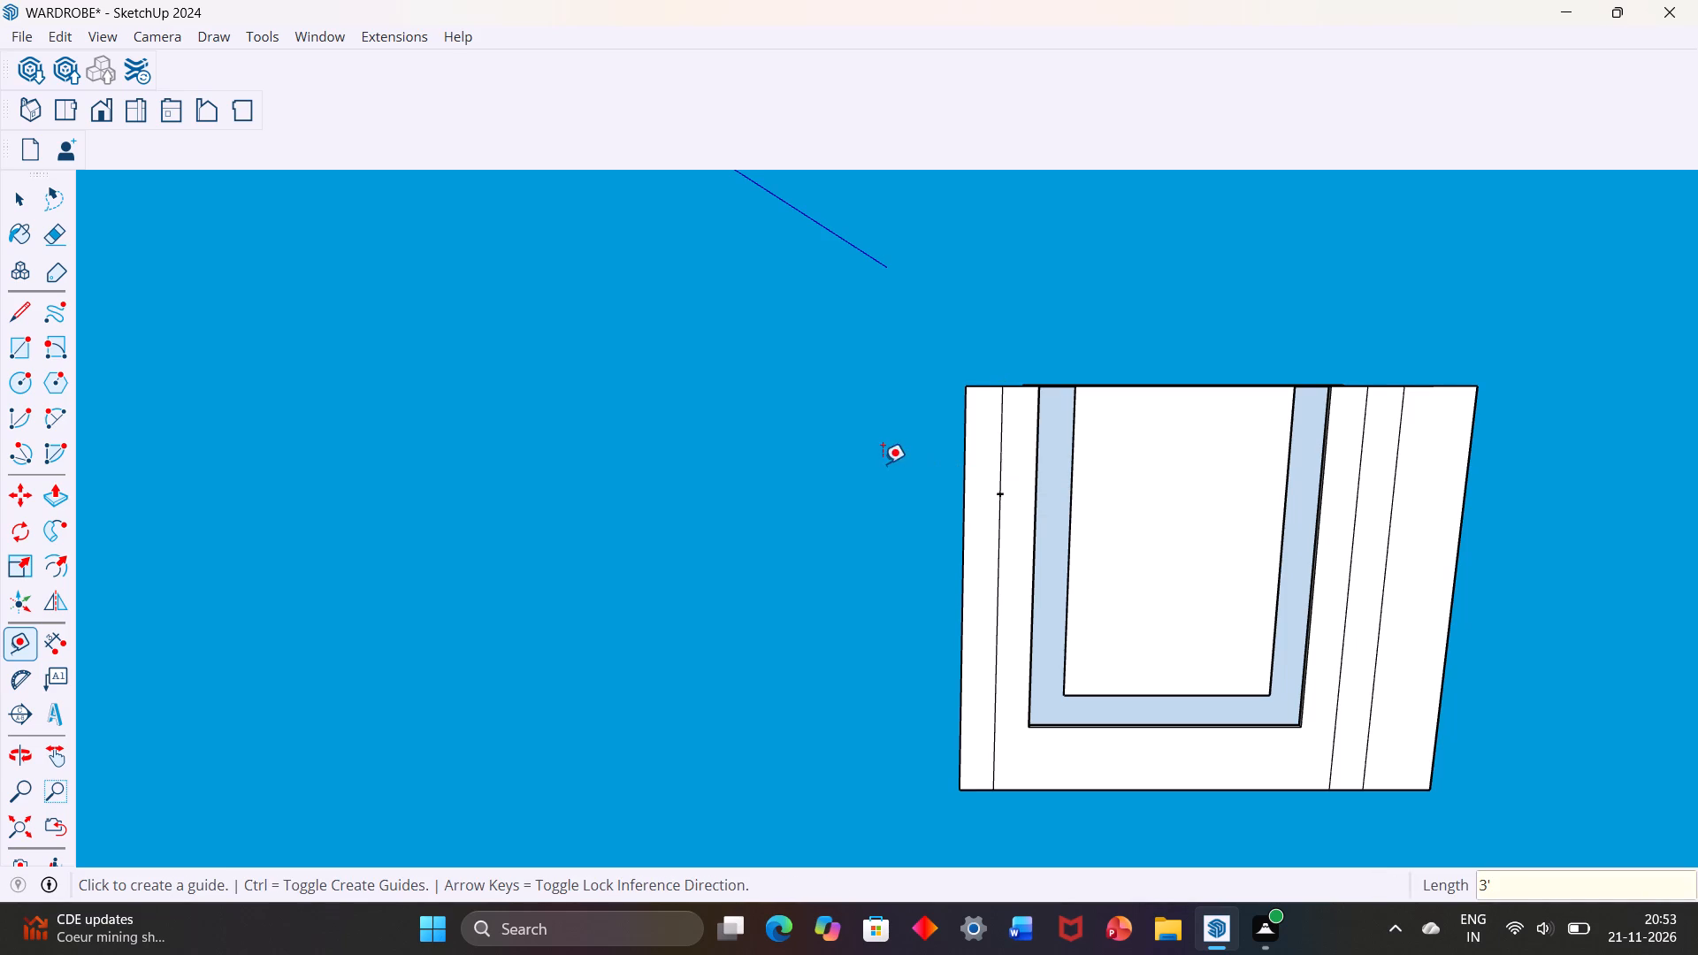
pyautogui.press('Escape')
pyautogui.press('space')
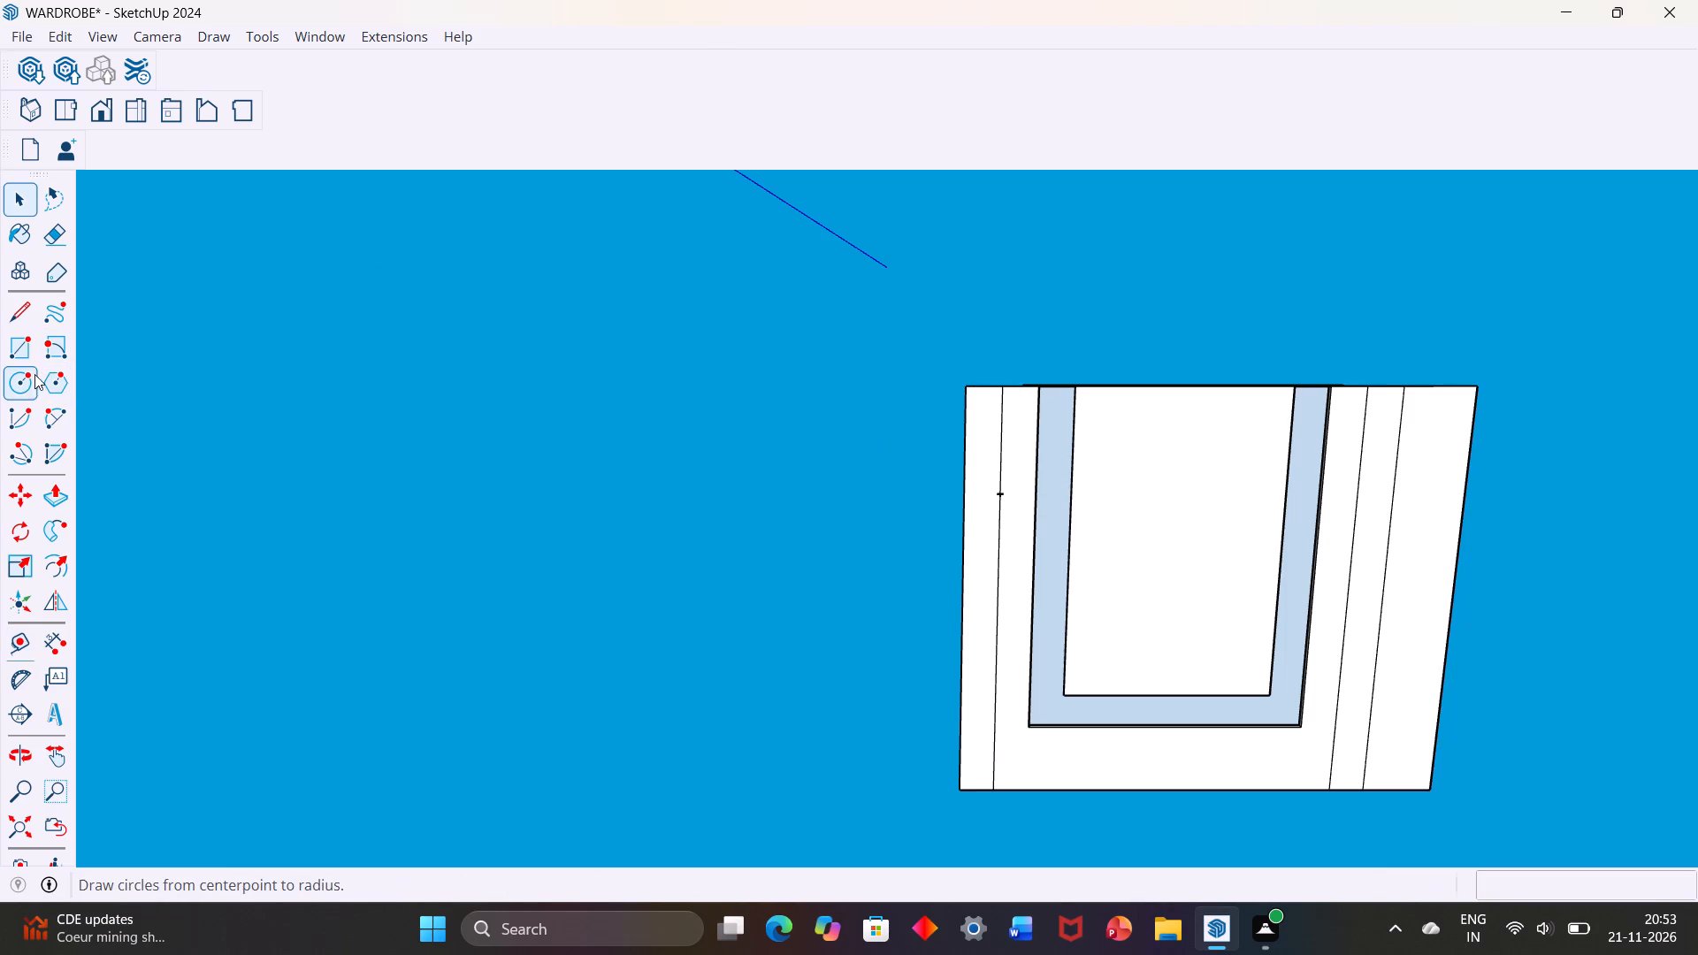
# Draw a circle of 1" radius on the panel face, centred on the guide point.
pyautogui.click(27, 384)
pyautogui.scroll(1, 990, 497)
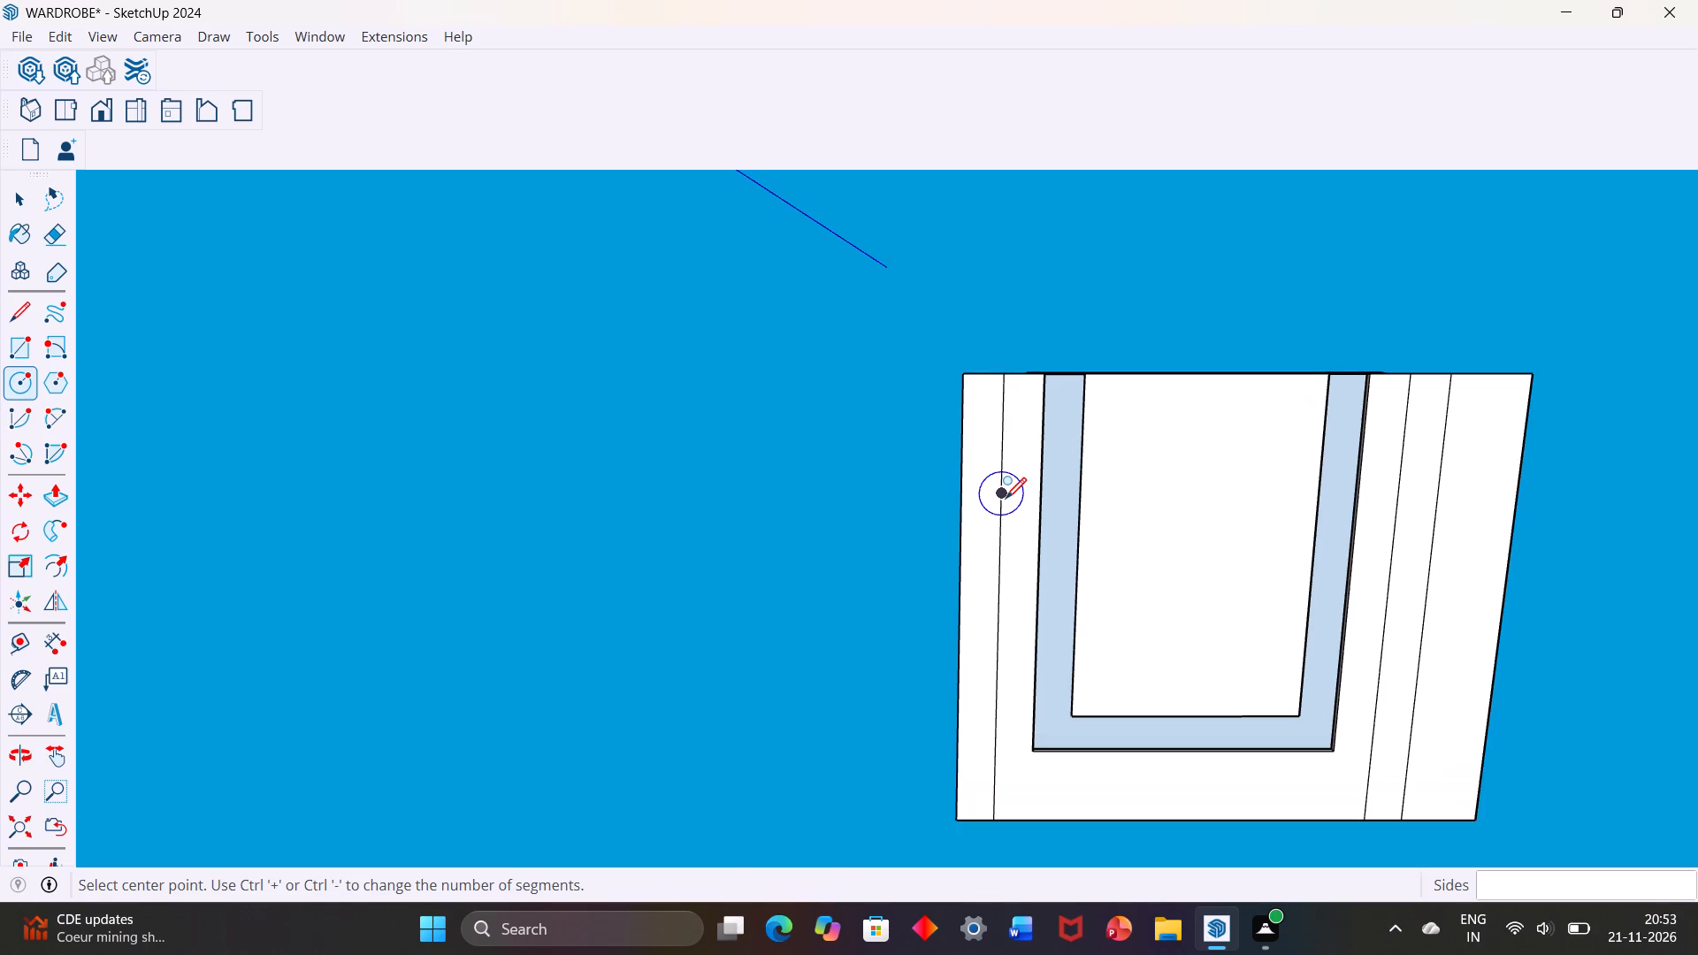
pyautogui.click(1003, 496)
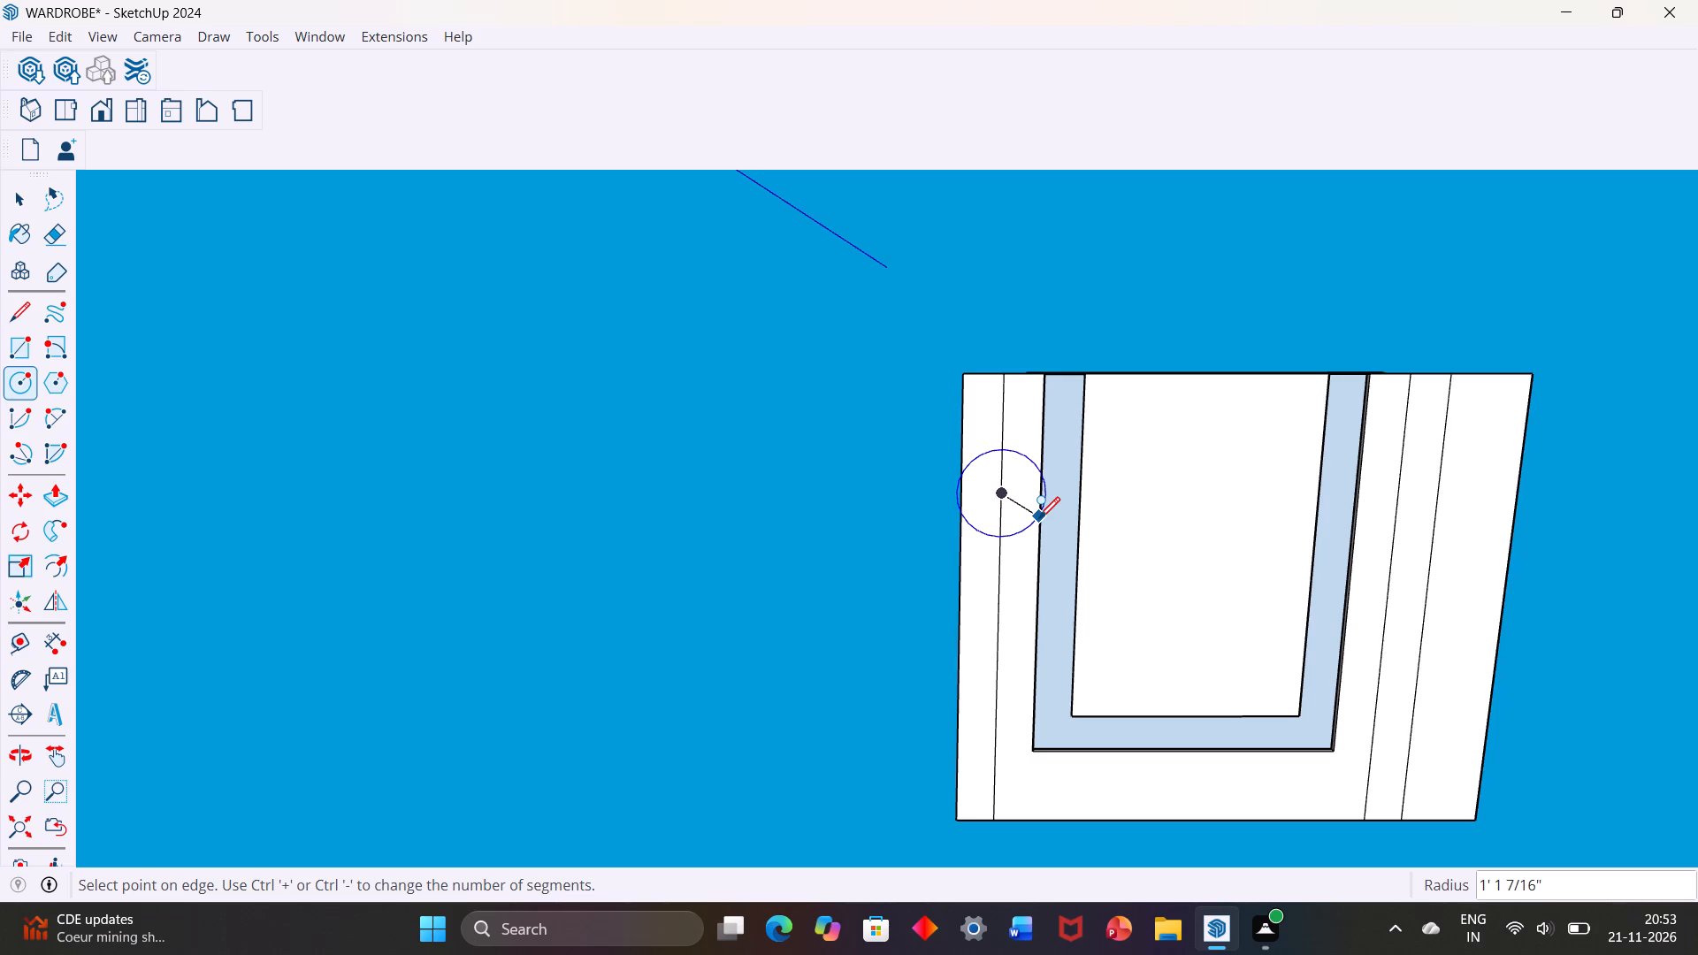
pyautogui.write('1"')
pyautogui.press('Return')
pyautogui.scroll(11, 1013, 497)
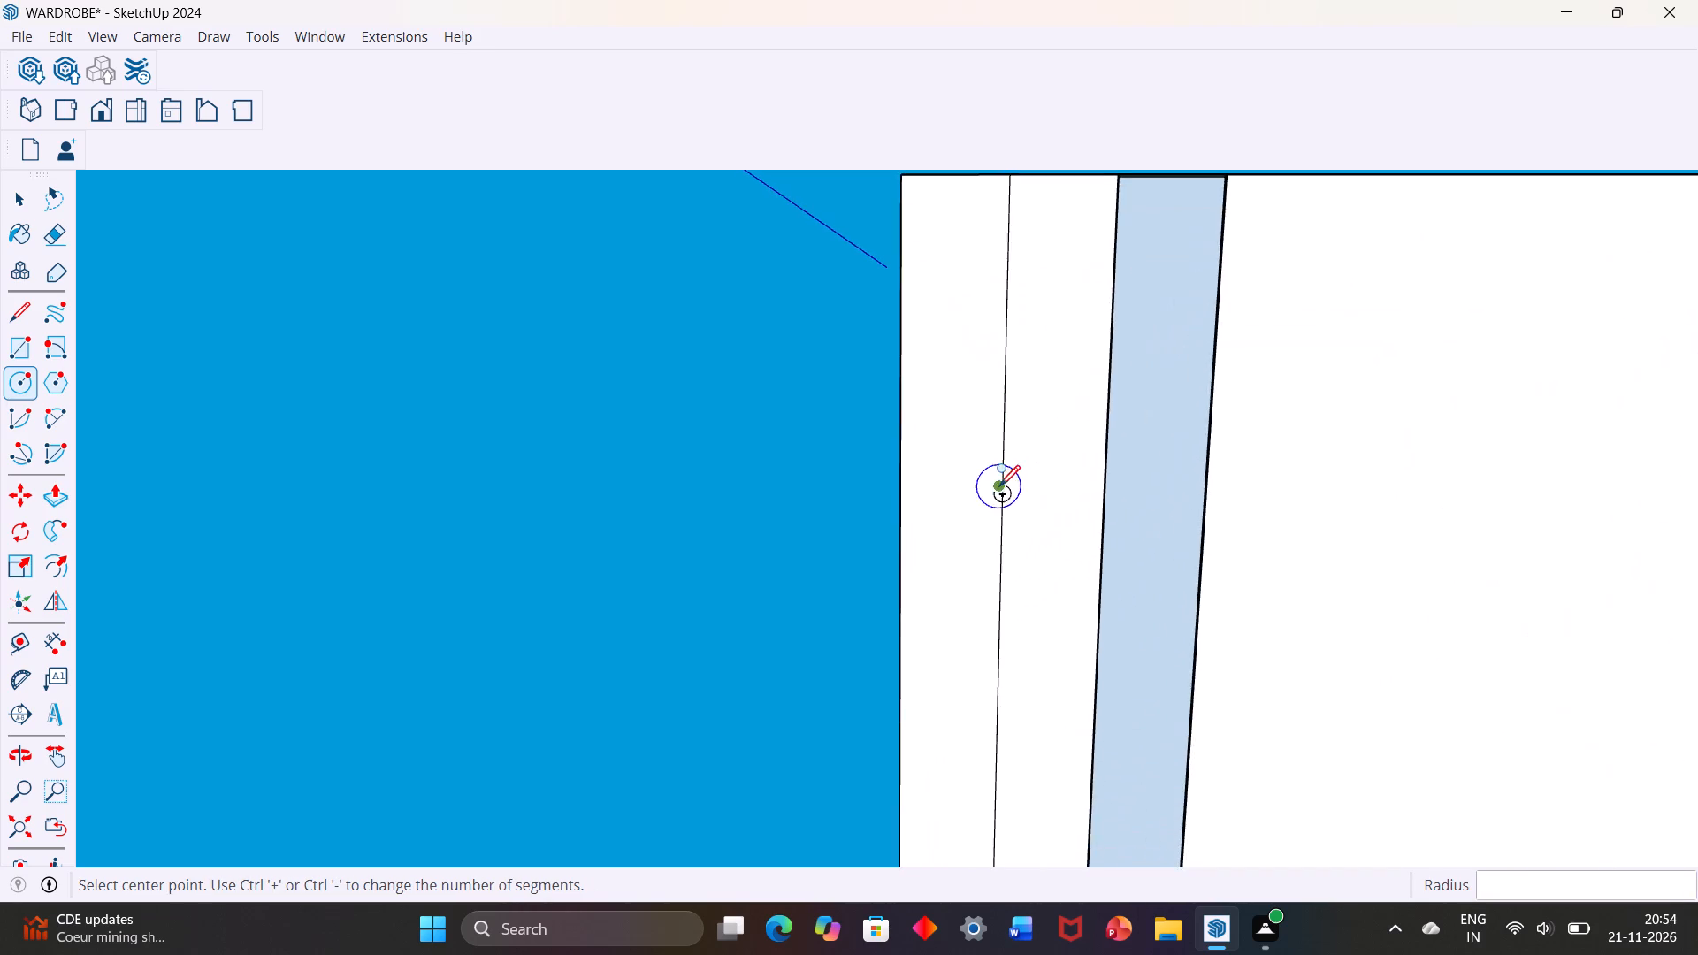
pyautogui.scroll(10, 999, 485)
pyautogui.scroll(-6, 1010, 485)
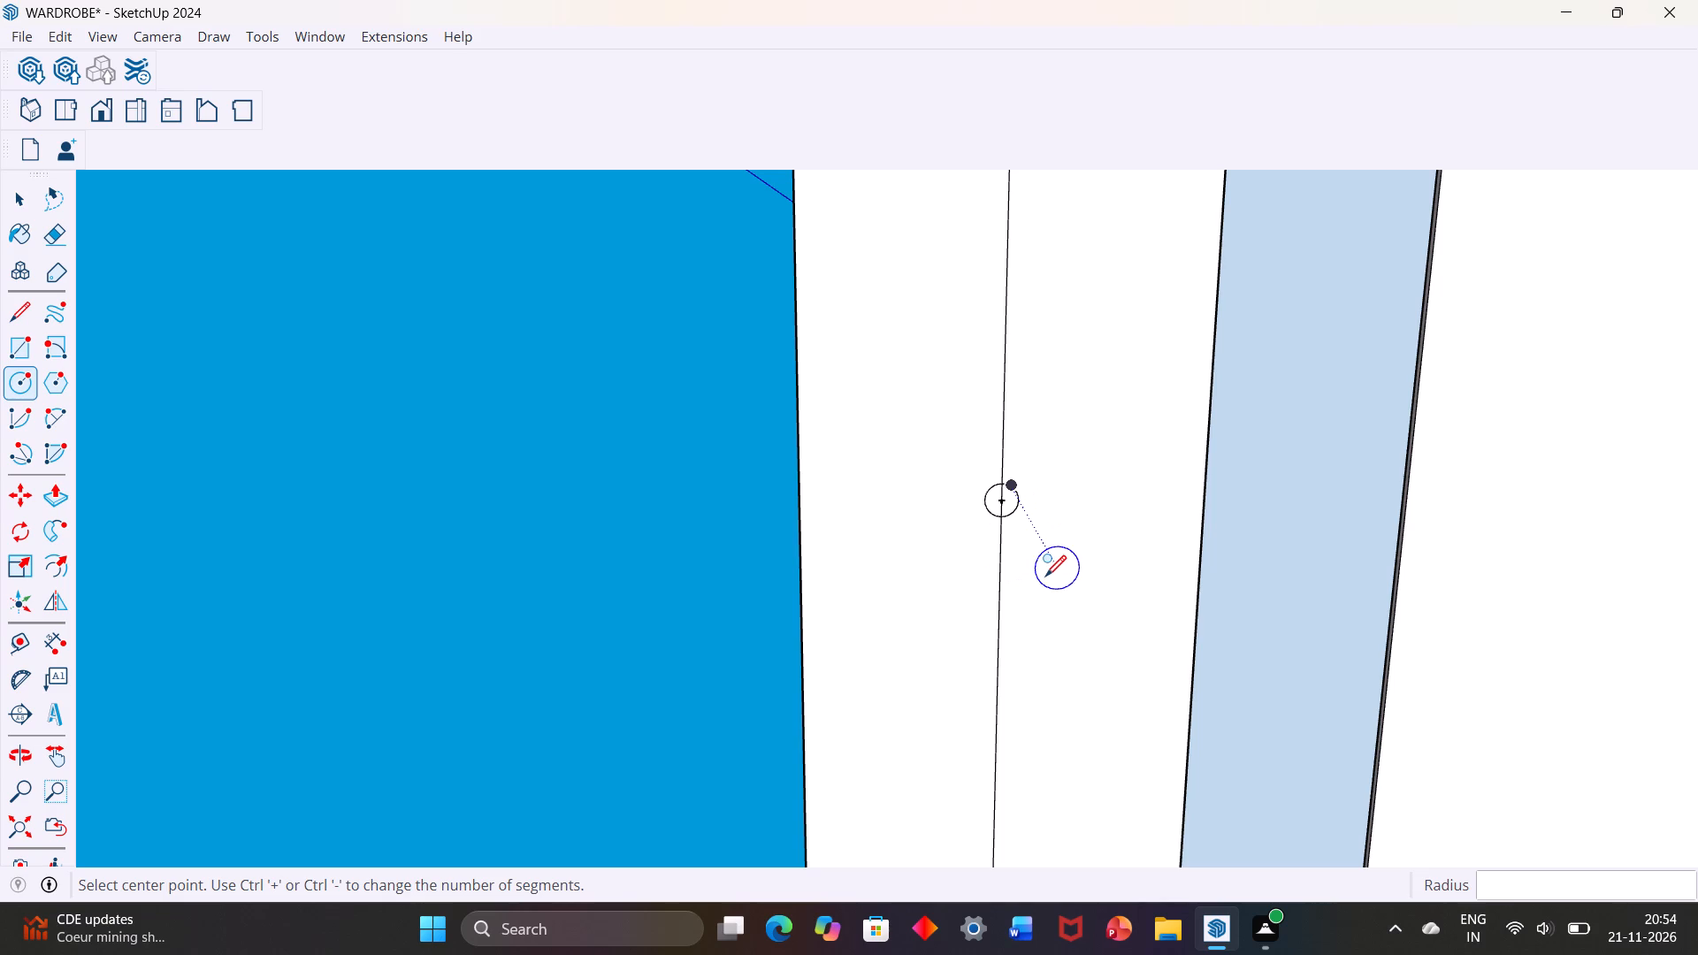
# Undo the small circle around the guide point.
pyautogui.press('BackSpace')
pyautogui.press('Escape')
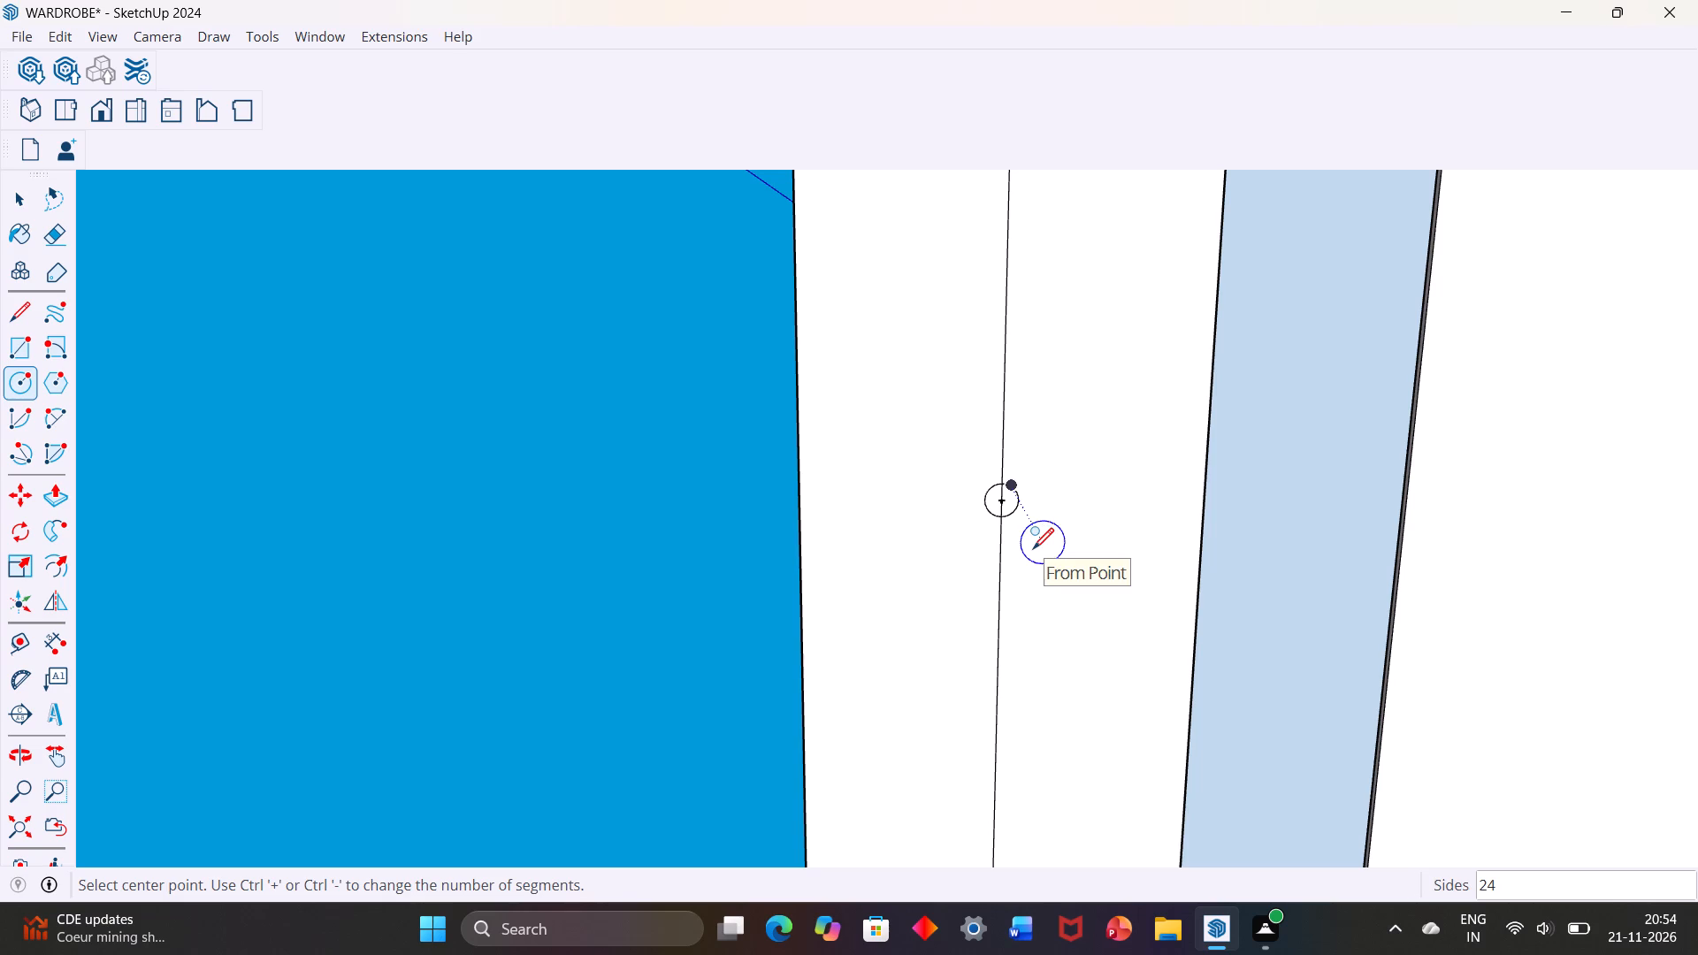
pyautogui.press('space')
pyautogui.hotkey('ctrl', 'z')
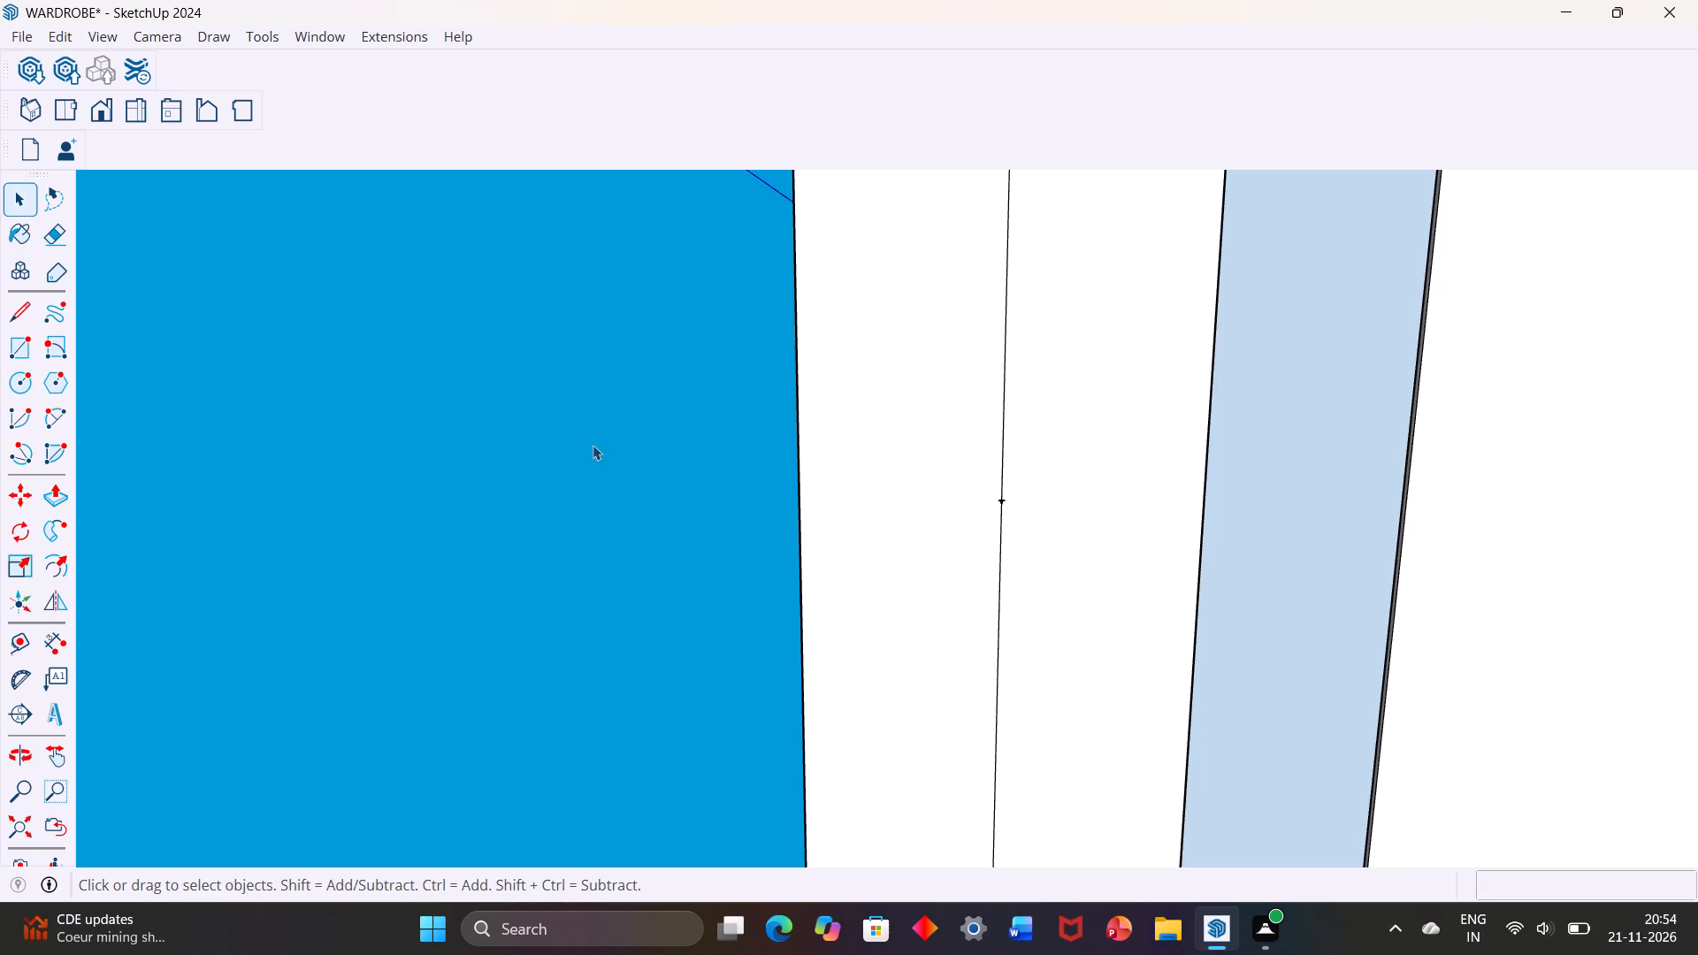
# Draw a circle of 3' radius on the panel face, centred on the guide point.
pyautogui.click(22, 370)
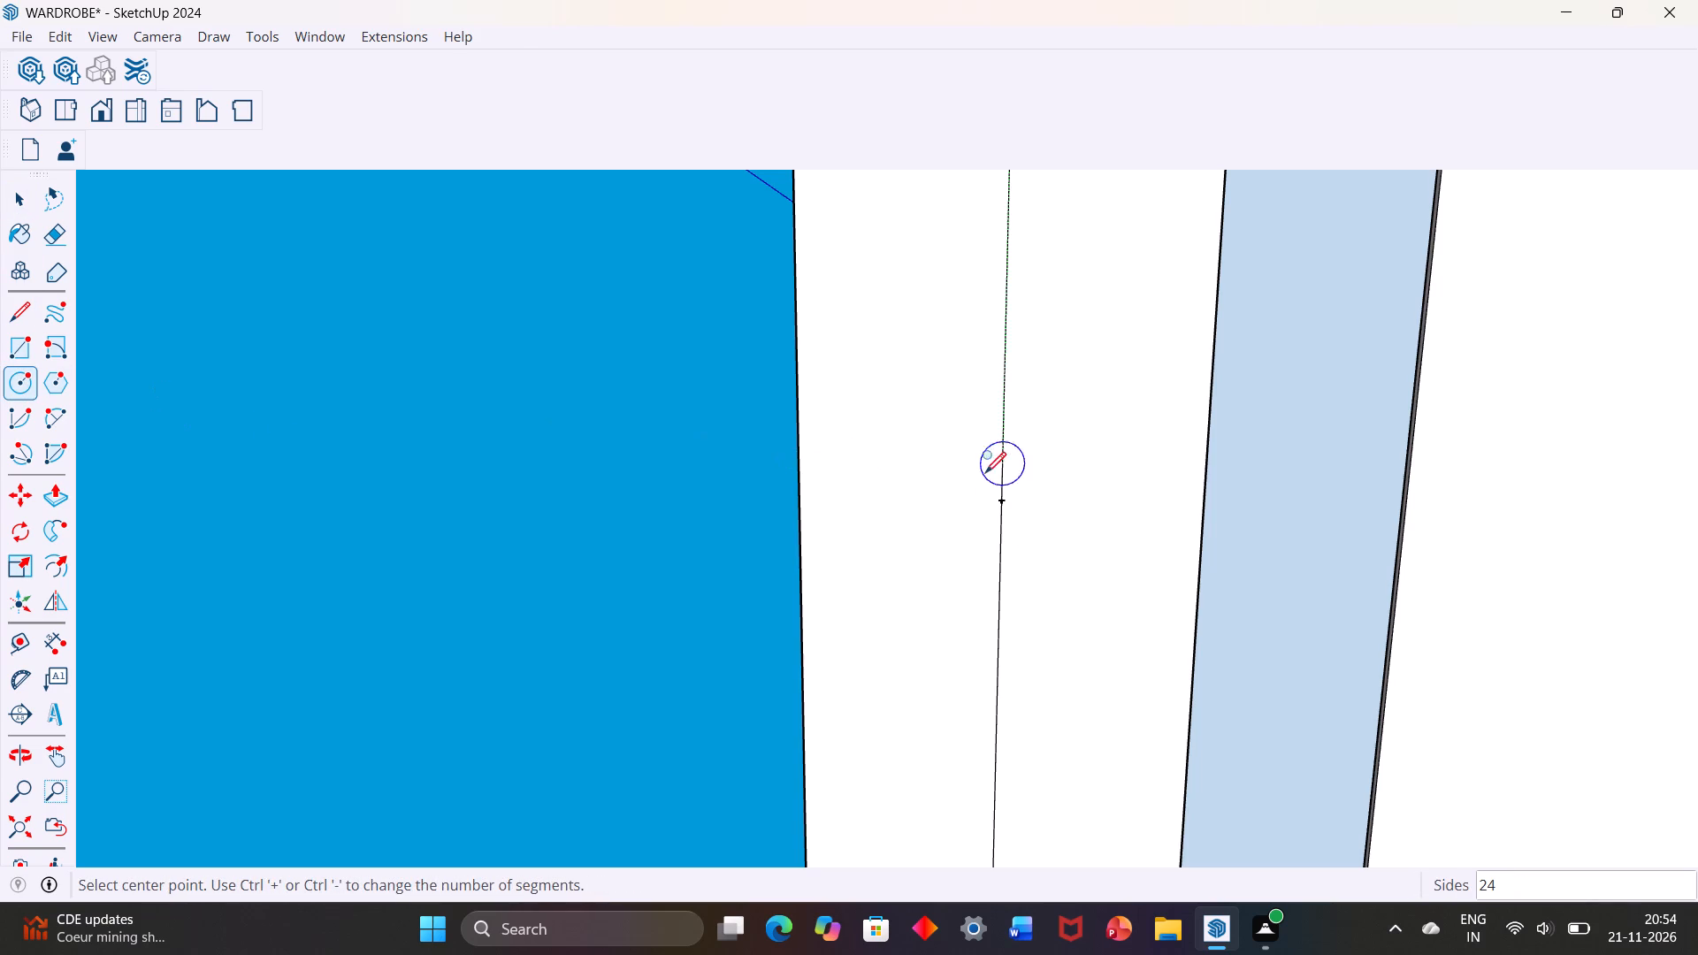
pyautogui.click(1000, 504)
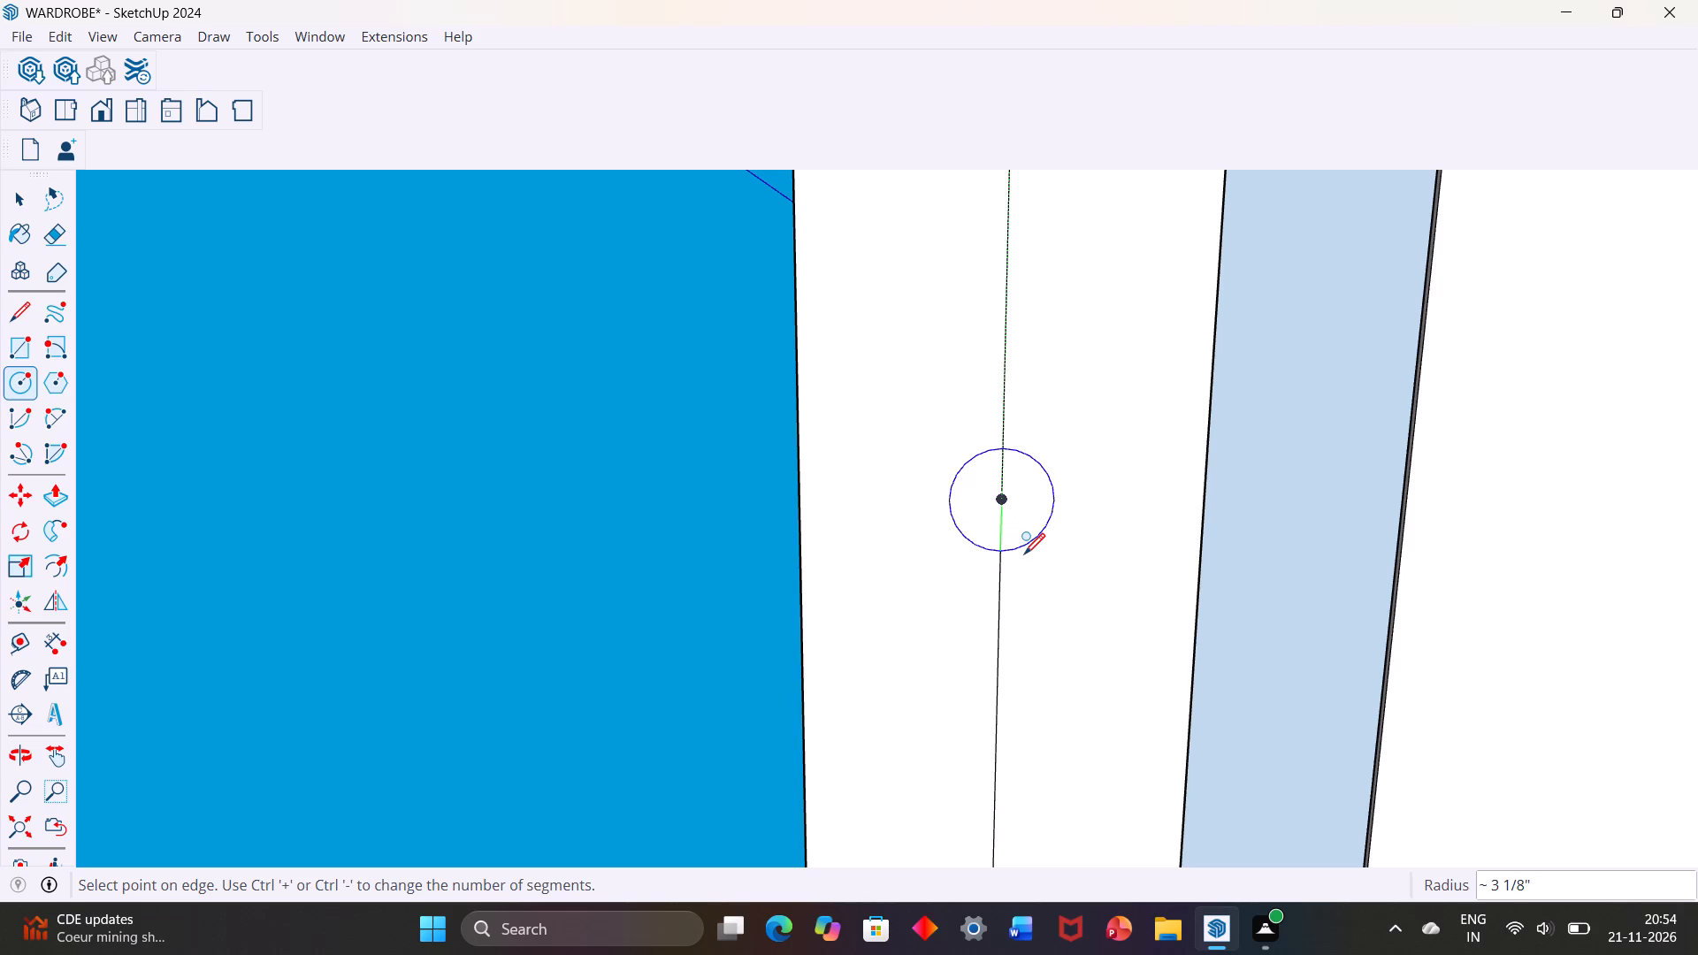
pyautogui.write("3'")
pyautogui.press('Return')
pyautogui.scroll(-18, 1016, 544)
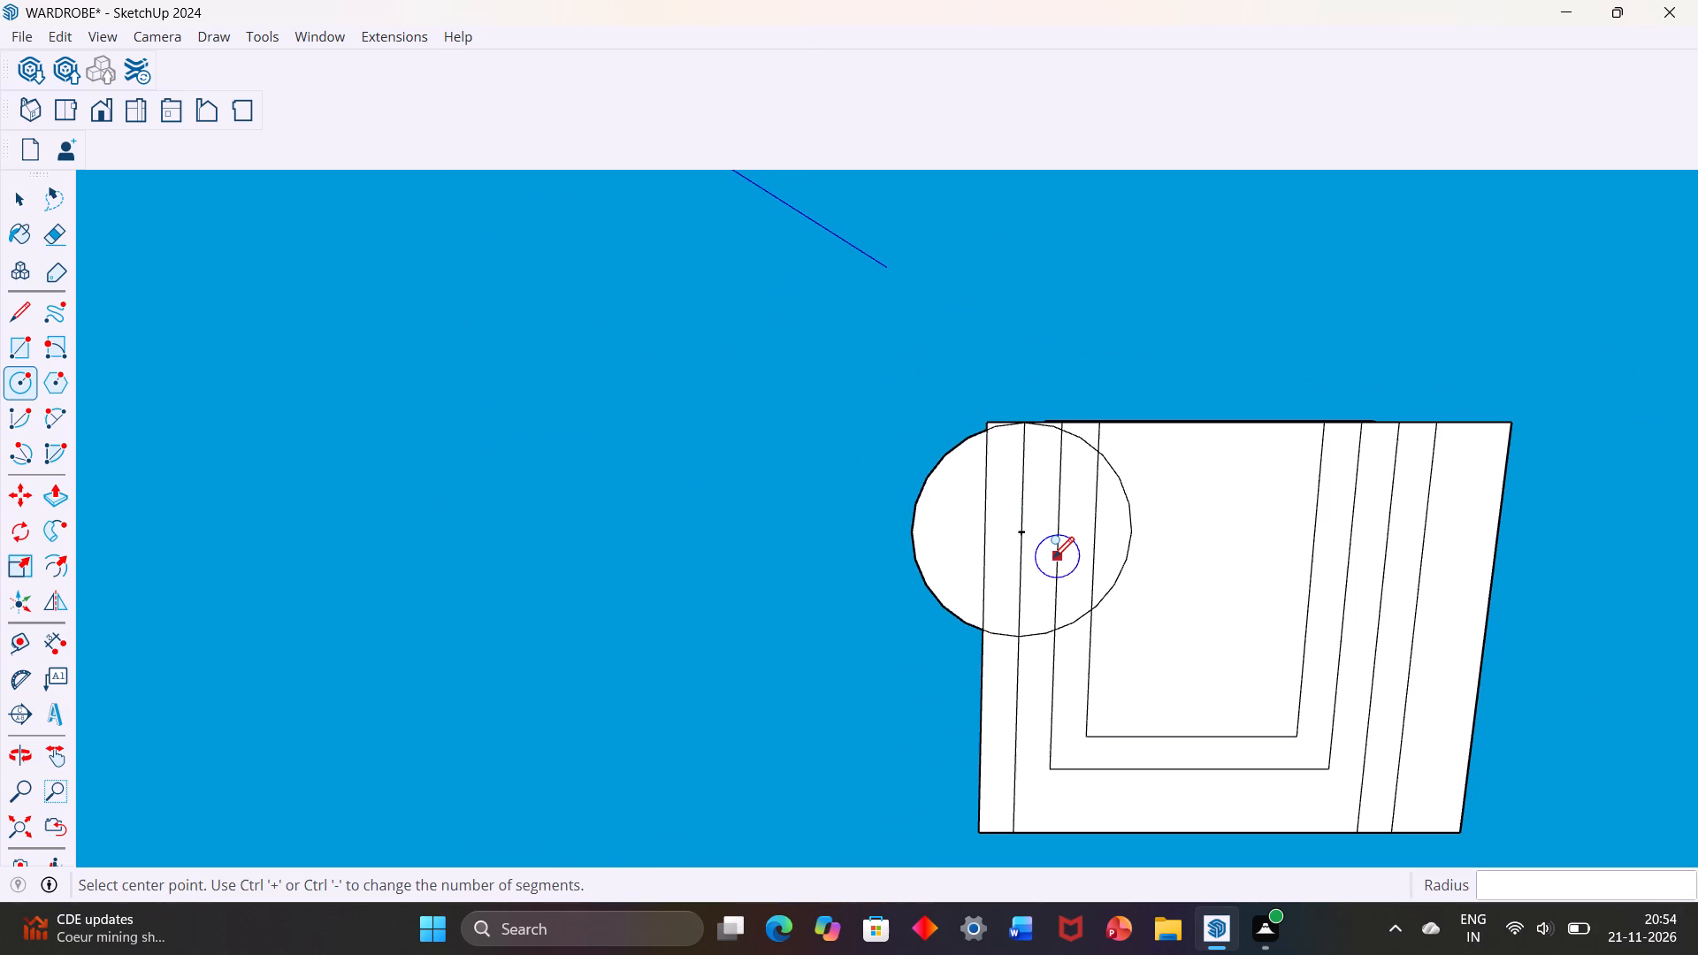
# Undo the 3' radius circle around the guide point.
pyautogui.hotkey('ctrl', 'z')
# Draw a circle of 3" radius on the panel face, centred on the guide point on the 12' line.
pyautogui.scroll(4, 1030, 531)
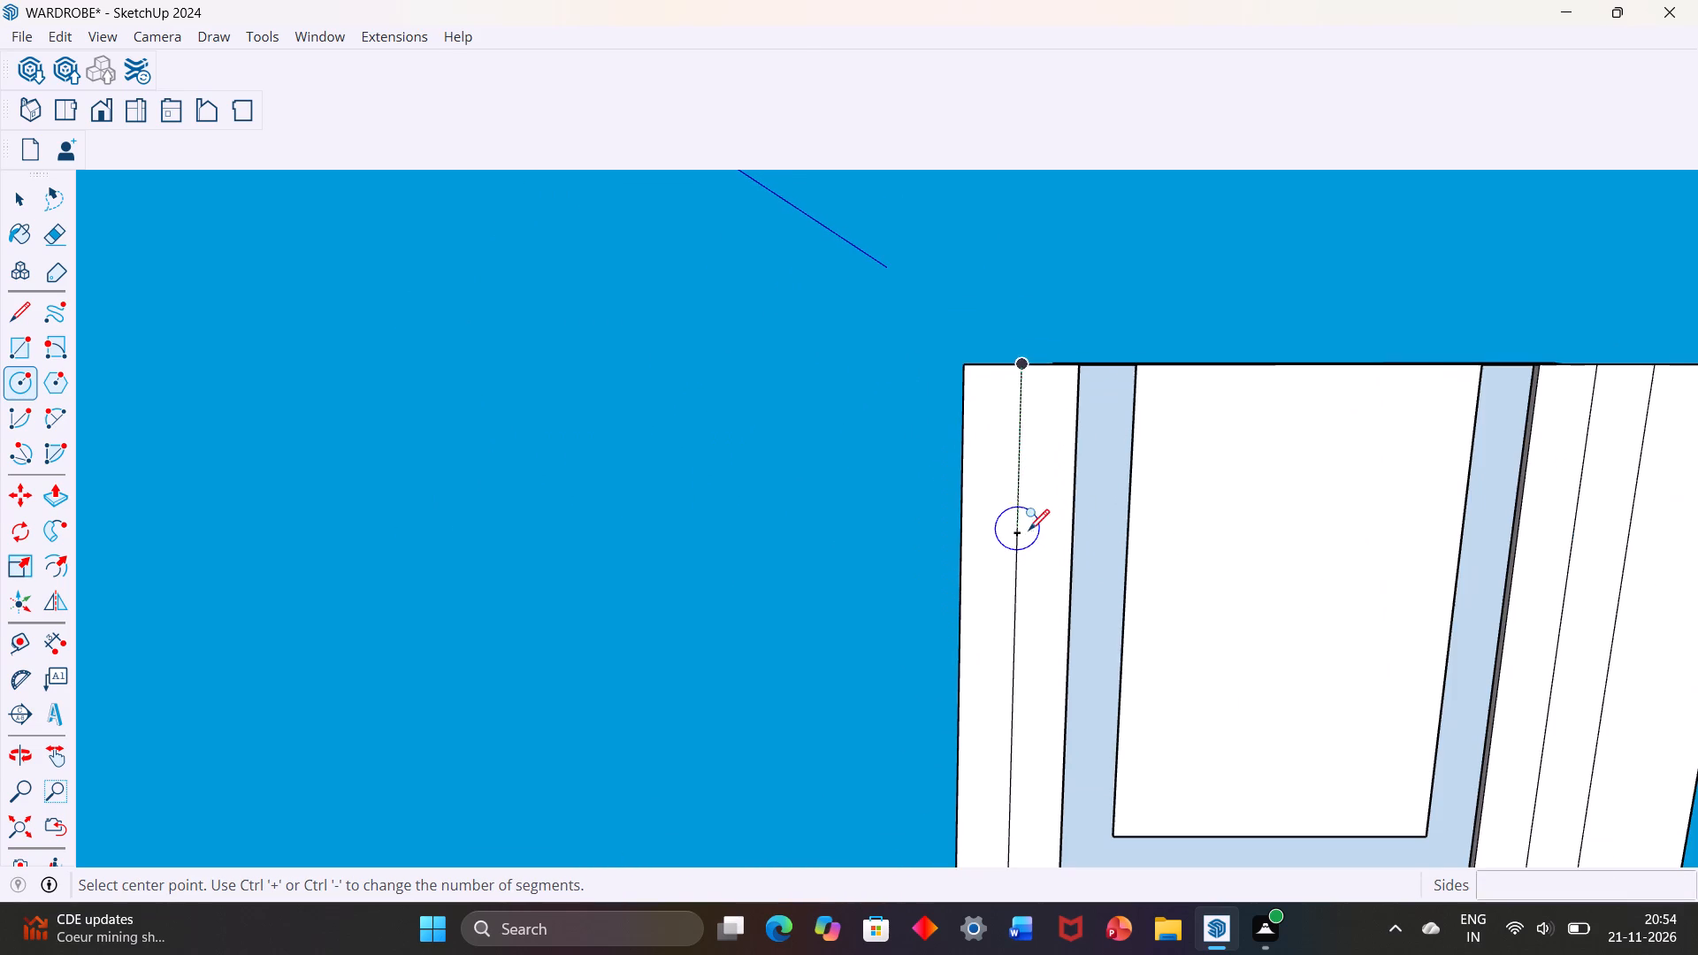
pyautogui.click(1020, 536)
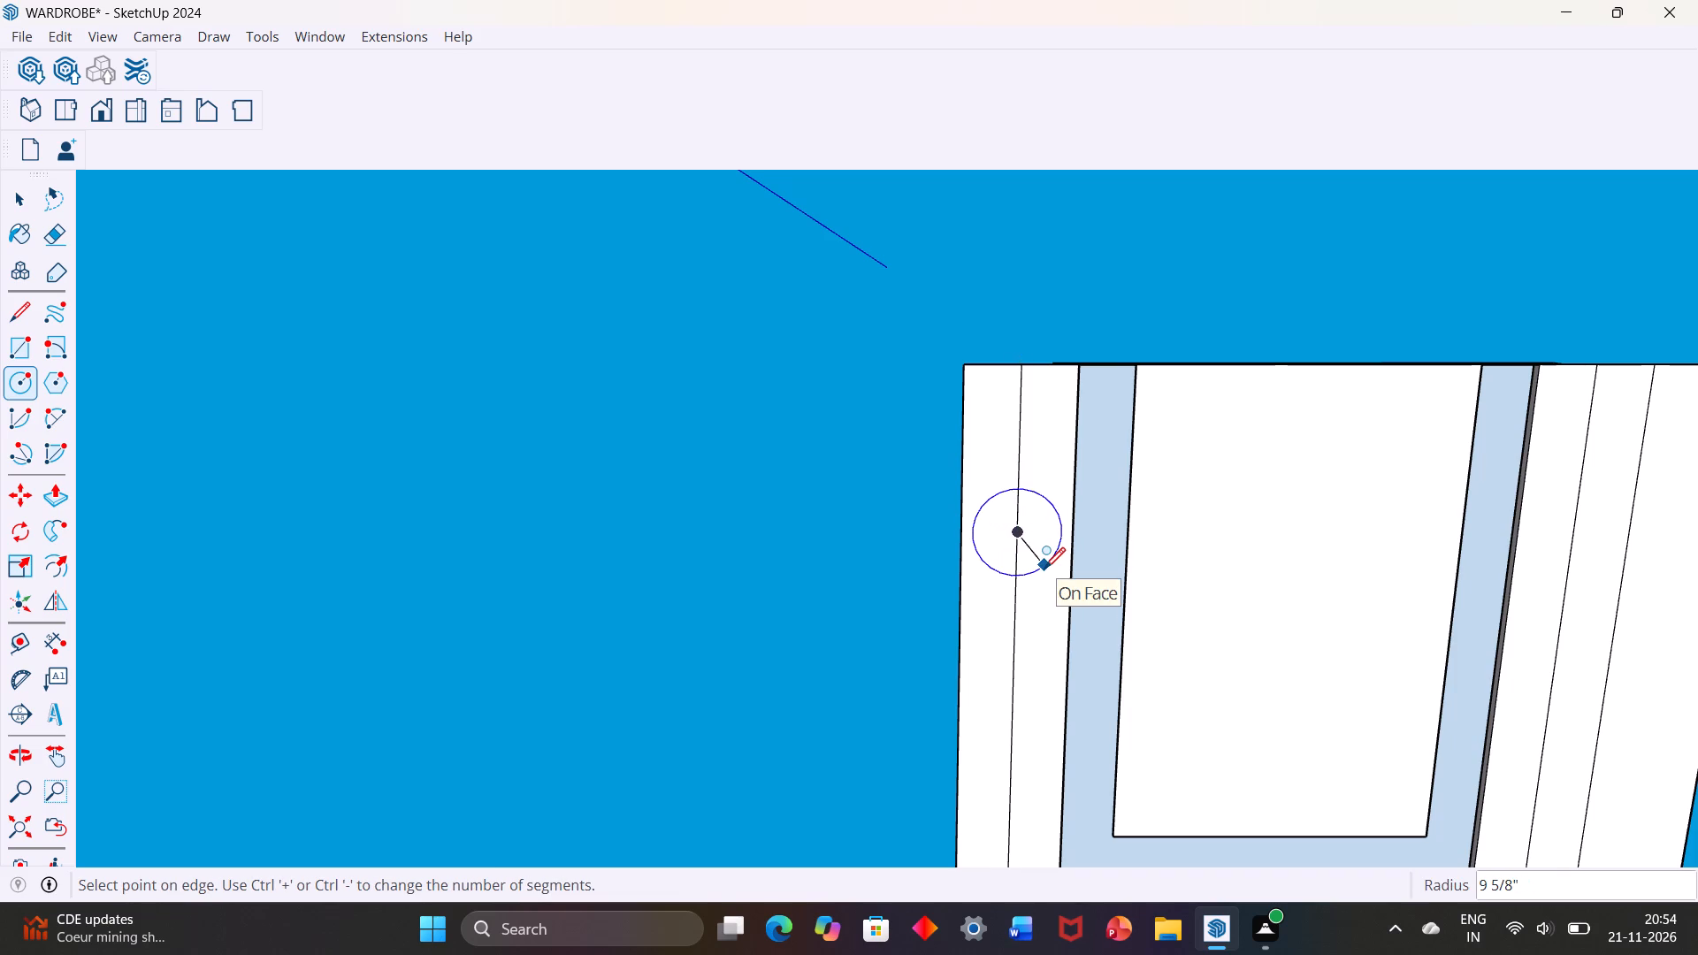
pyautogui.write('3"')
pyautogui.press('Return')
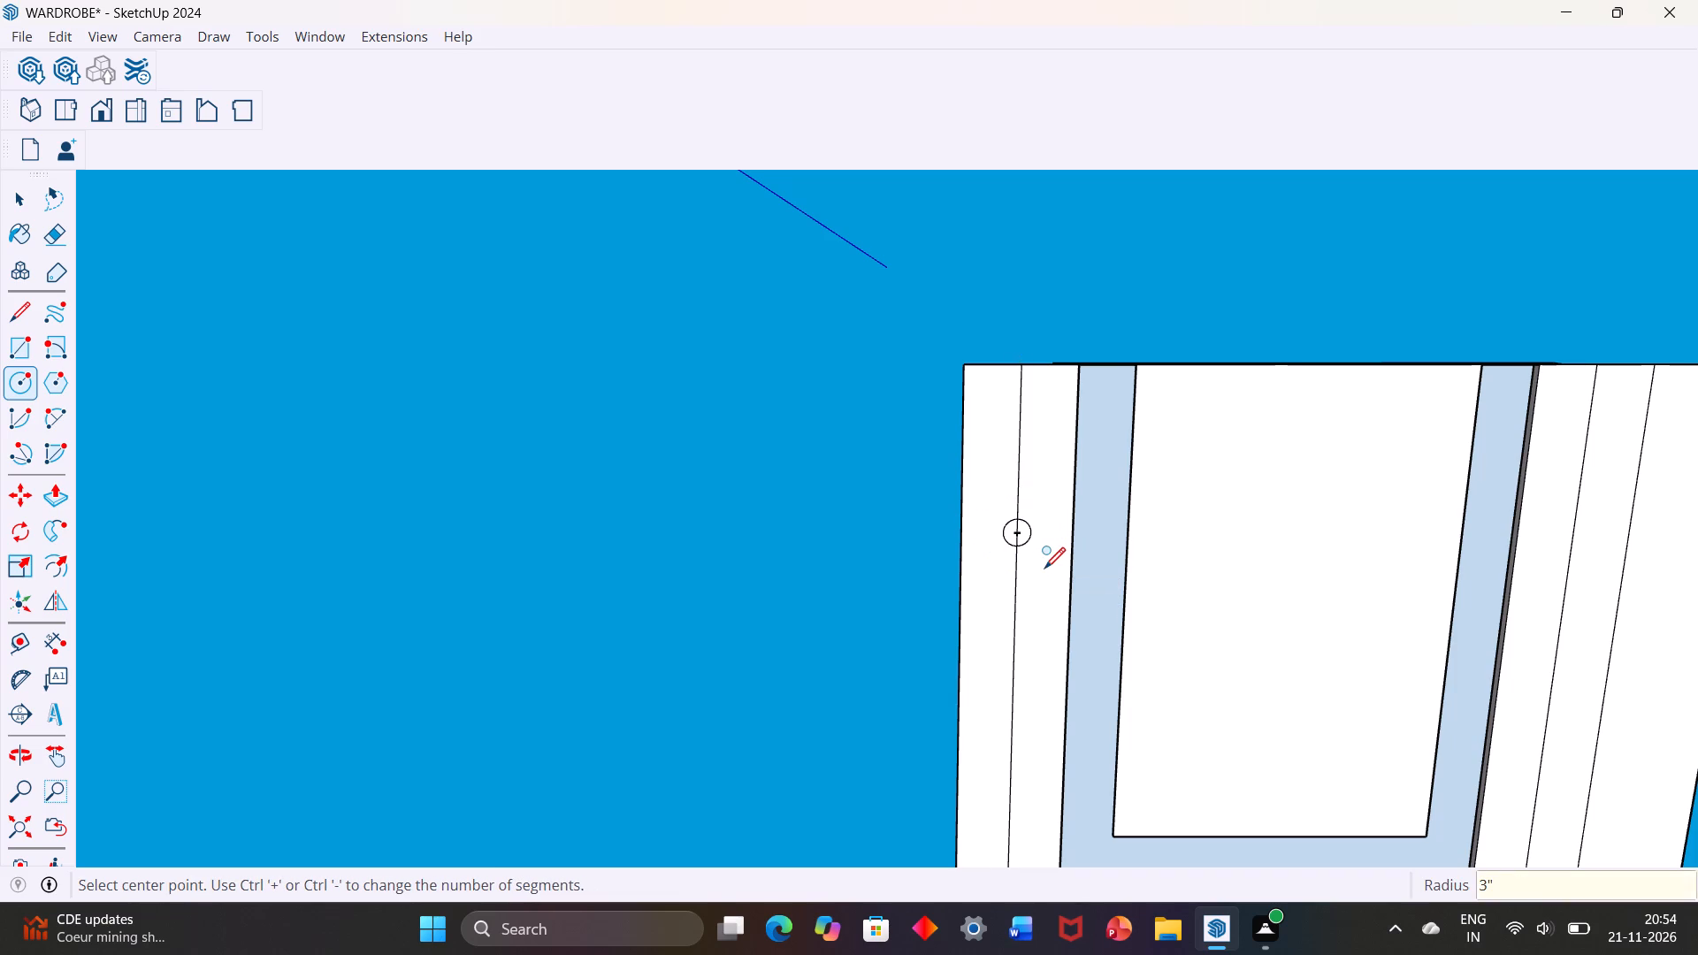
pyautogui.scroll(-6, 1018, 512)
pyautogui.moveTo(1028, 505); pyautogui.dragTo(1033, 463, button='middle')
pyautogui.scroll(2, 1059, 581)
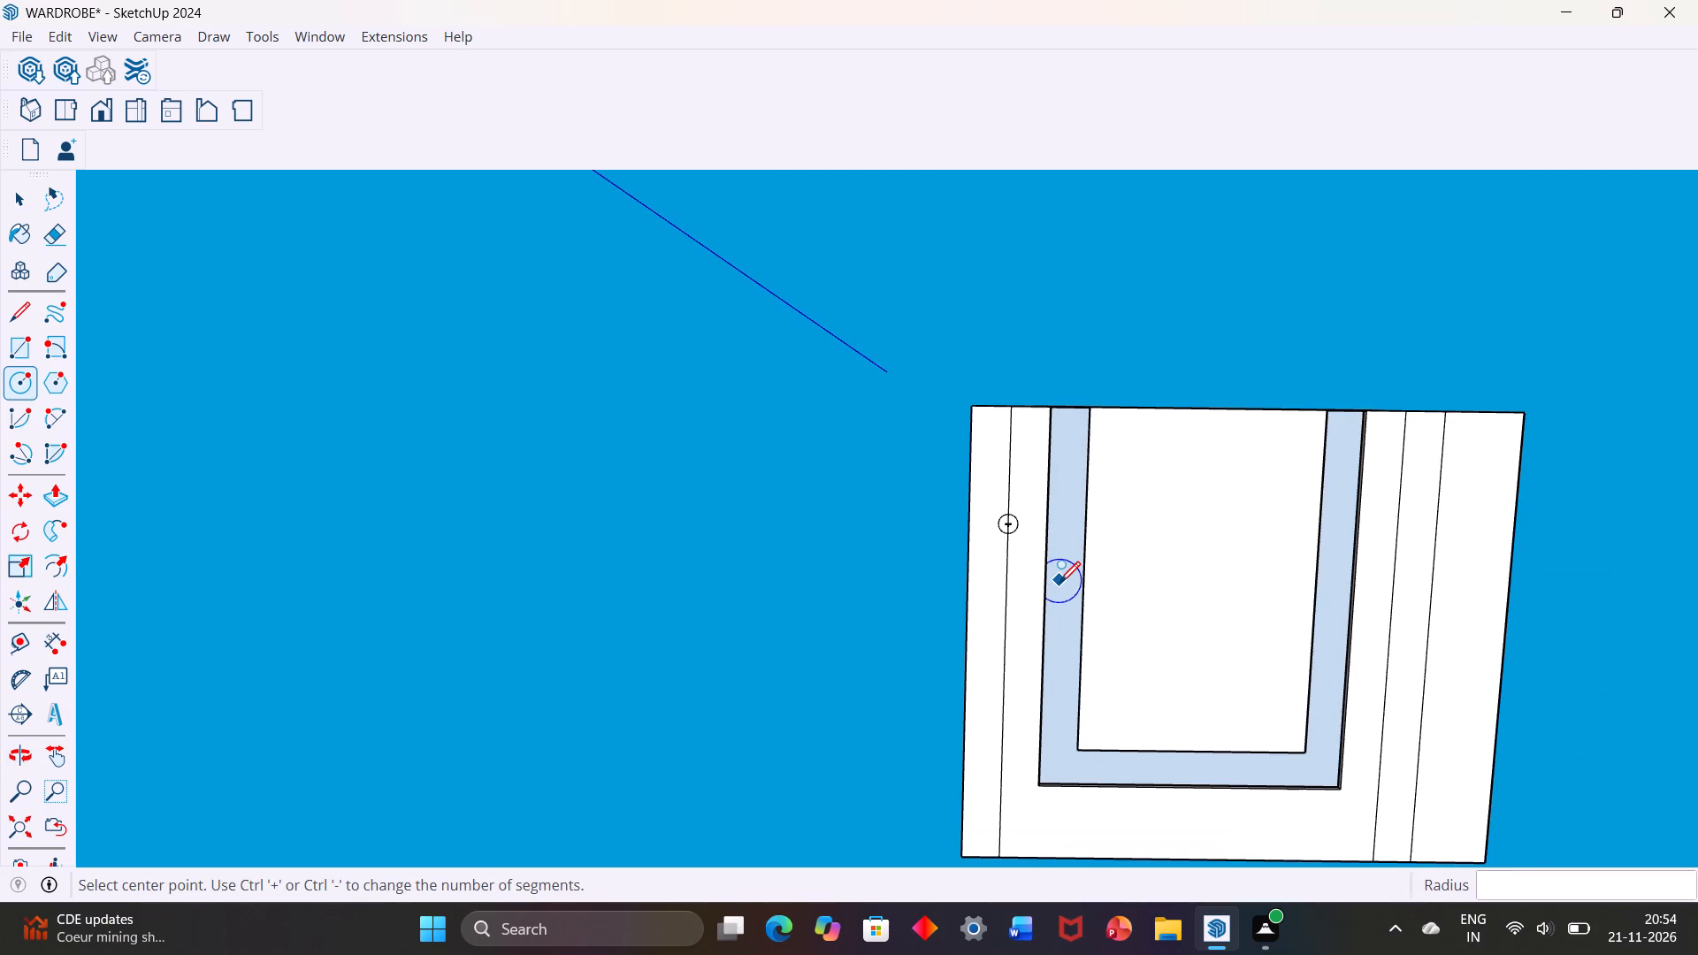
pyautogui.press('Escape')
pyautogui.press('space')
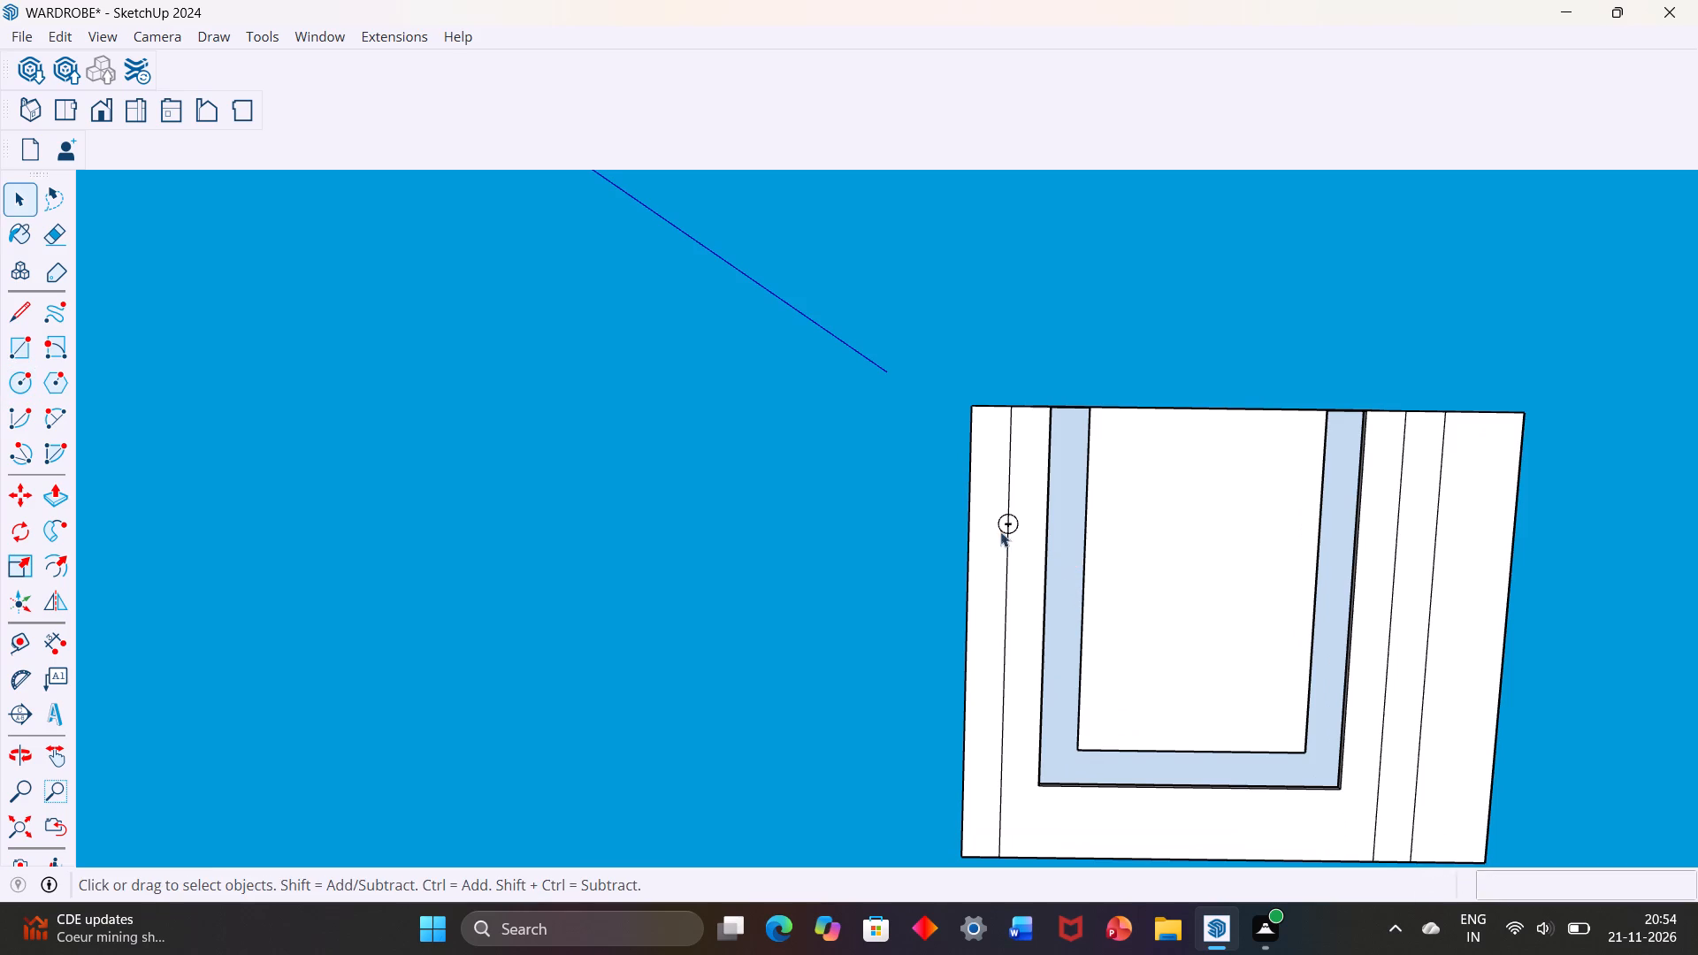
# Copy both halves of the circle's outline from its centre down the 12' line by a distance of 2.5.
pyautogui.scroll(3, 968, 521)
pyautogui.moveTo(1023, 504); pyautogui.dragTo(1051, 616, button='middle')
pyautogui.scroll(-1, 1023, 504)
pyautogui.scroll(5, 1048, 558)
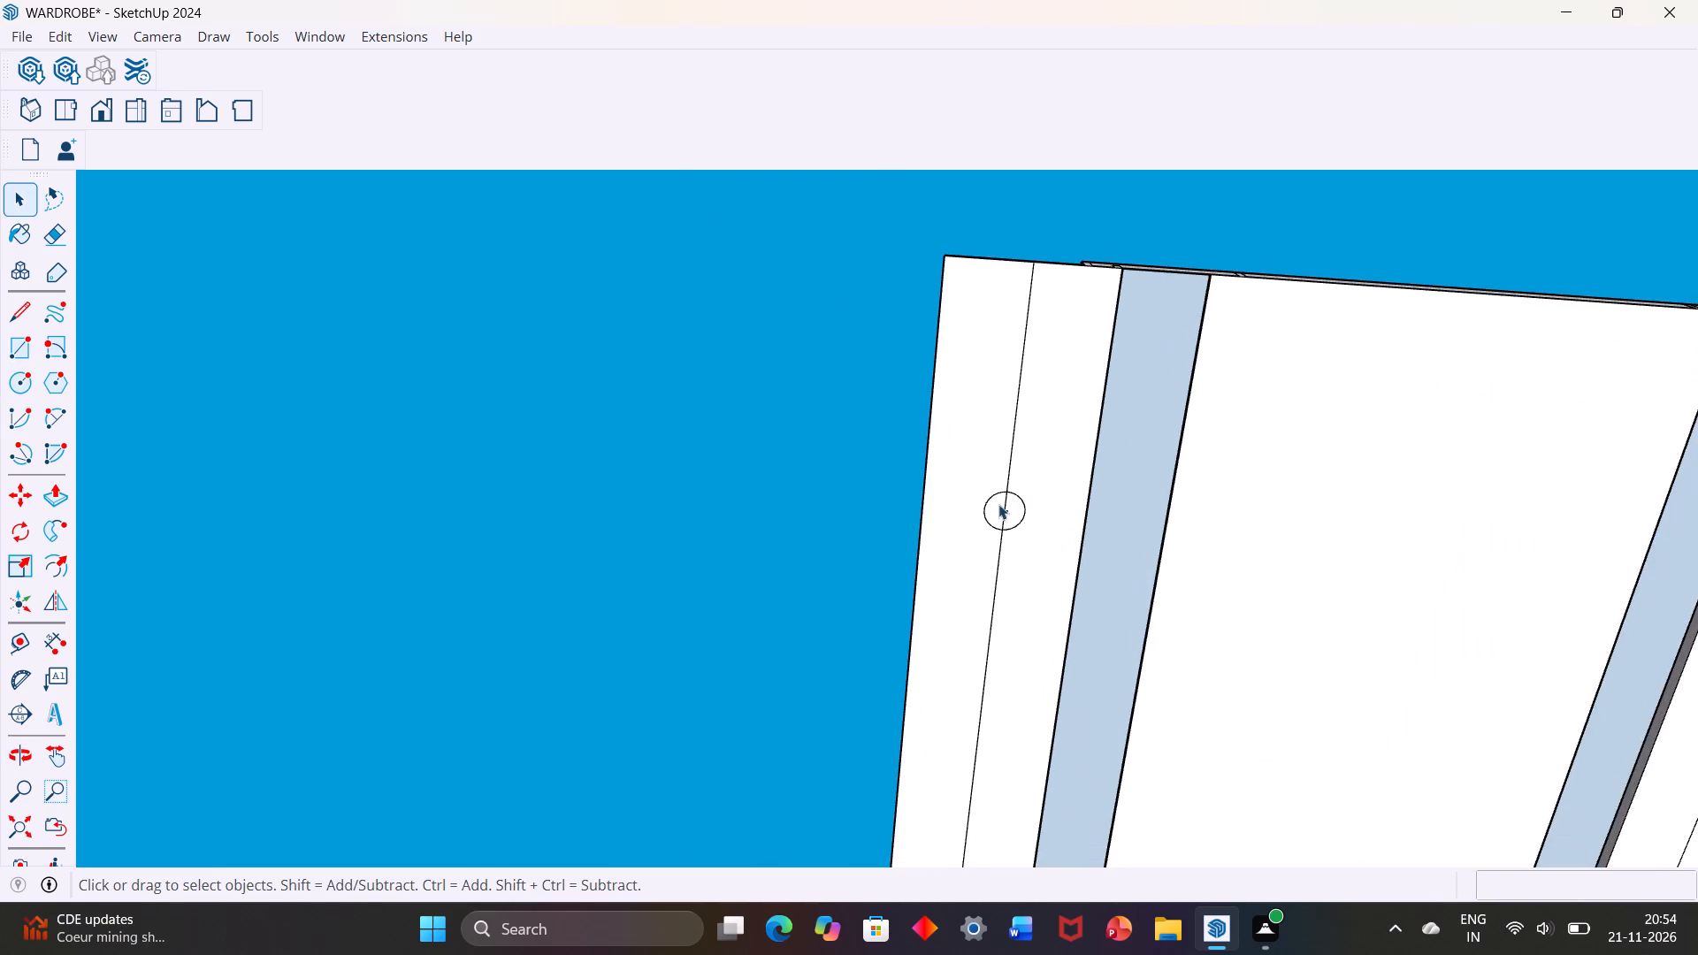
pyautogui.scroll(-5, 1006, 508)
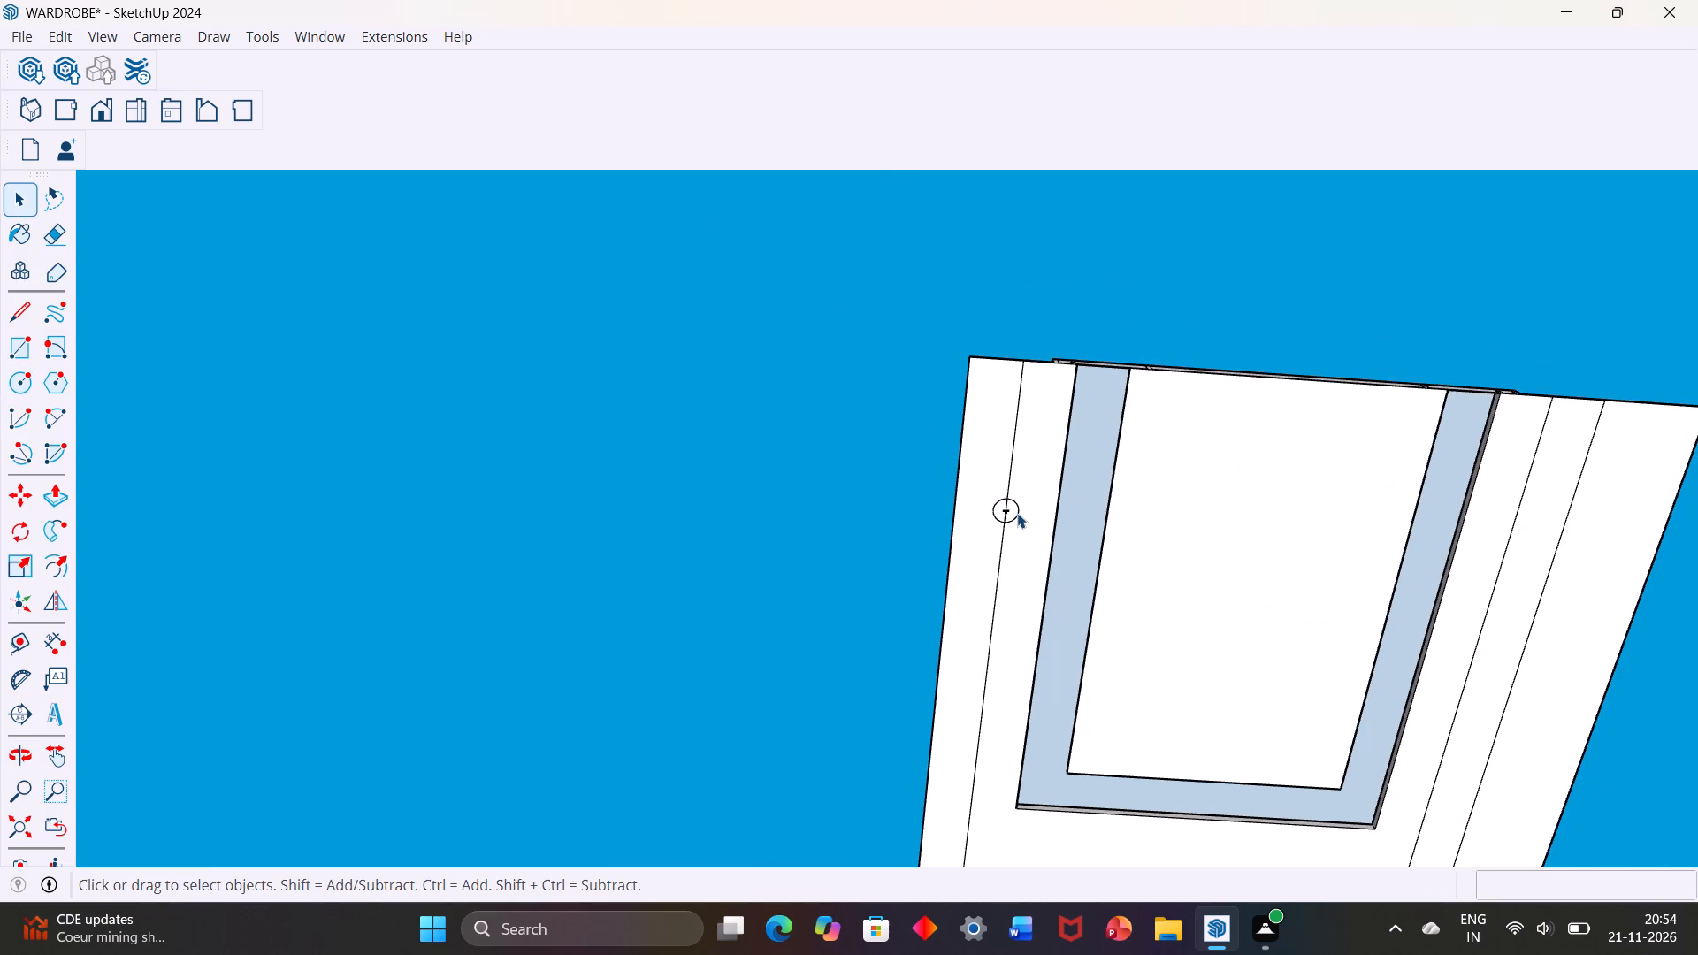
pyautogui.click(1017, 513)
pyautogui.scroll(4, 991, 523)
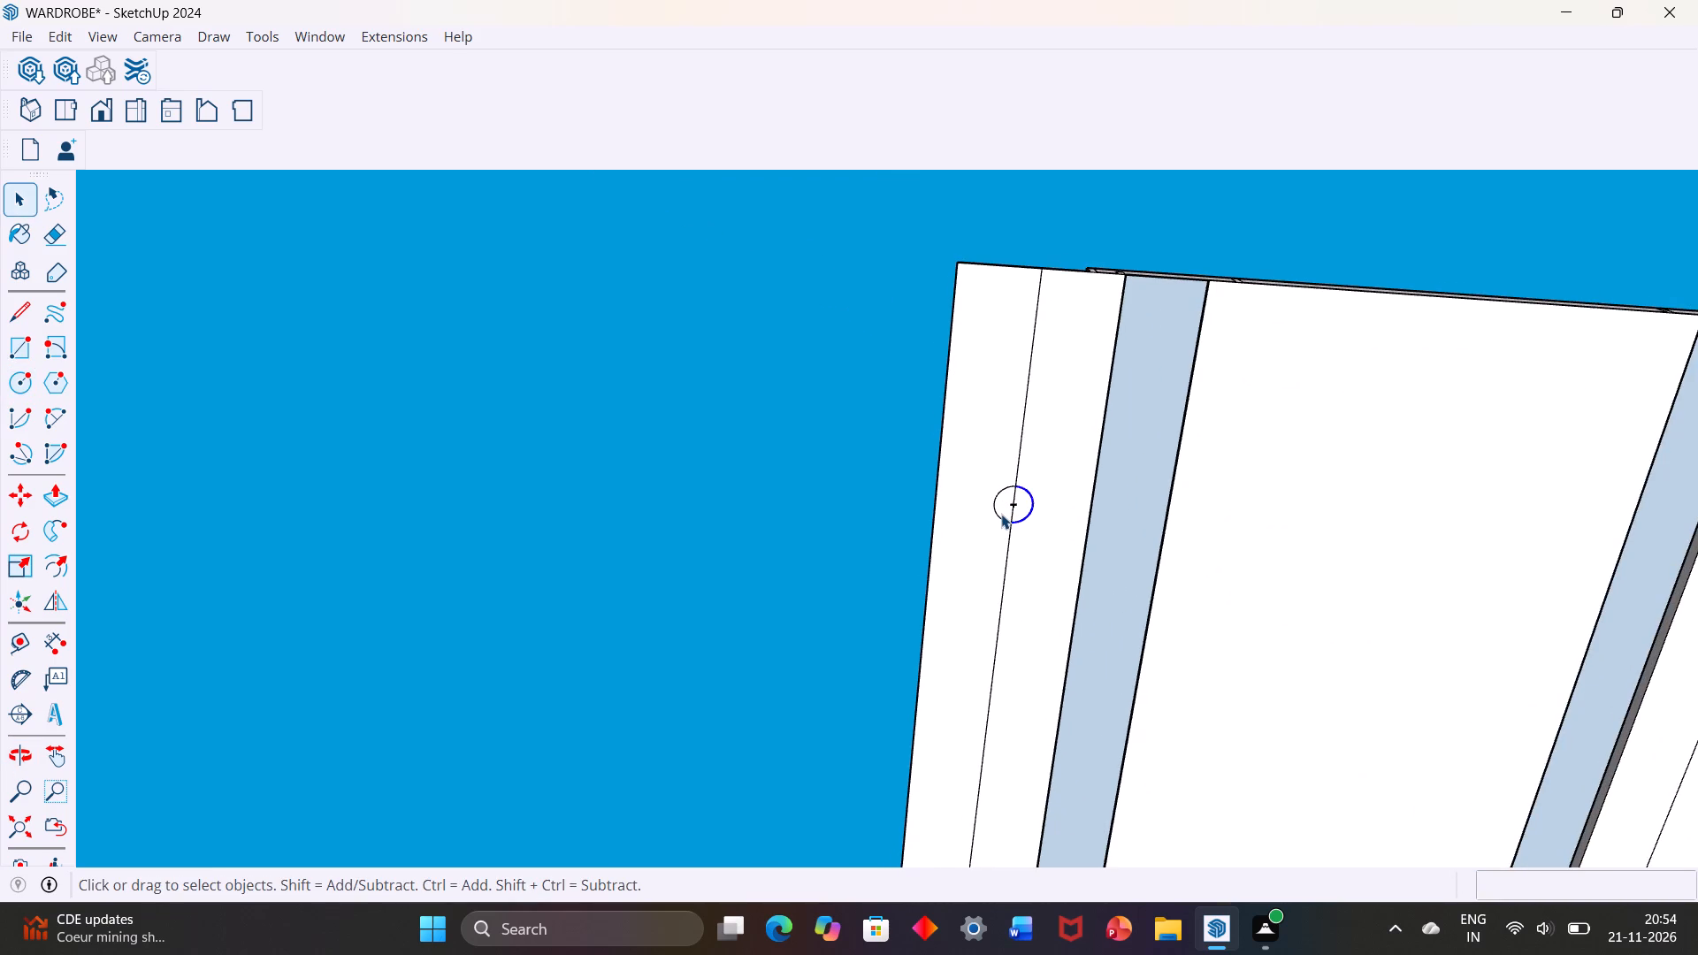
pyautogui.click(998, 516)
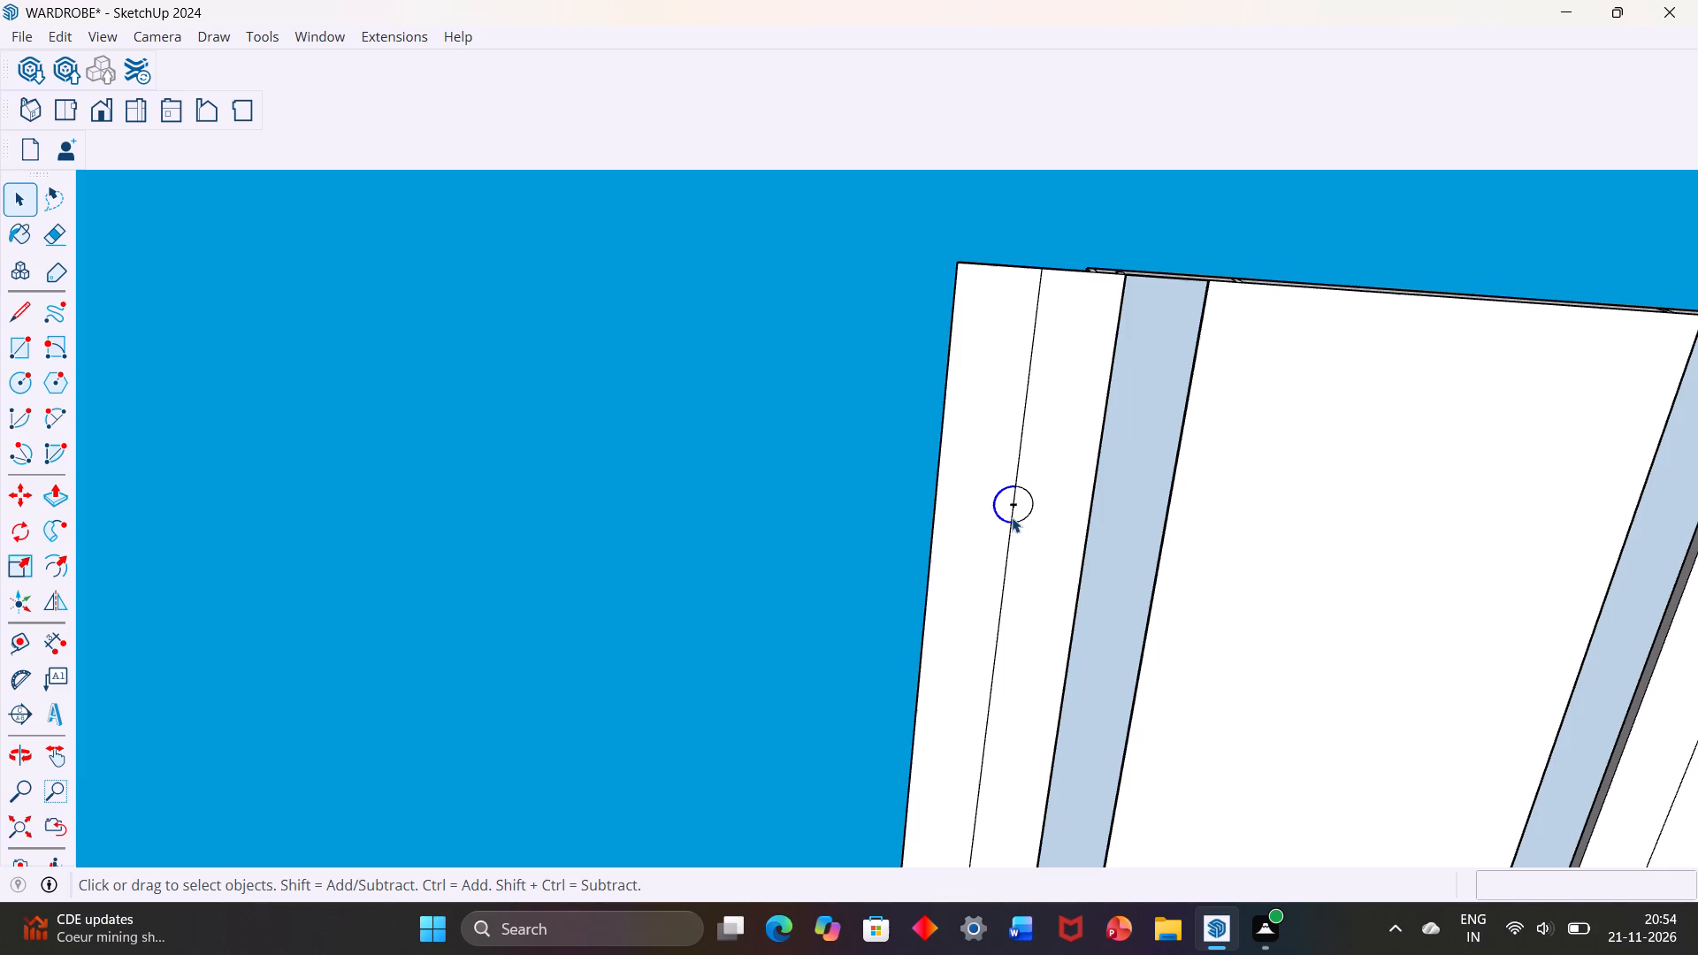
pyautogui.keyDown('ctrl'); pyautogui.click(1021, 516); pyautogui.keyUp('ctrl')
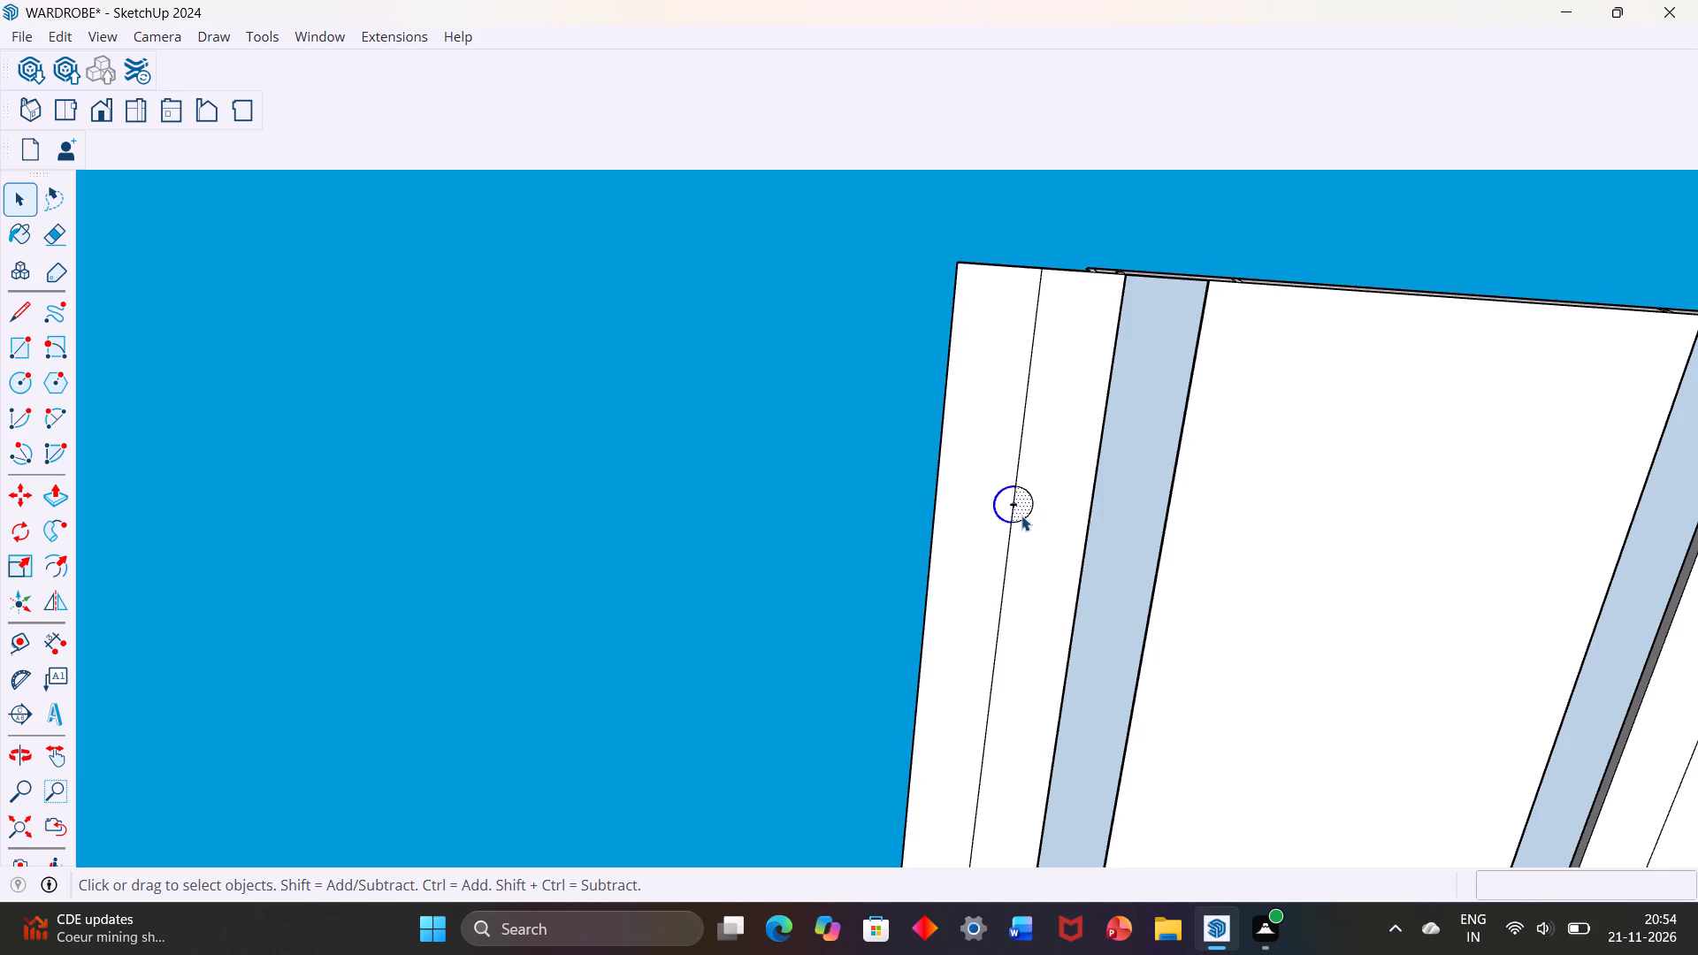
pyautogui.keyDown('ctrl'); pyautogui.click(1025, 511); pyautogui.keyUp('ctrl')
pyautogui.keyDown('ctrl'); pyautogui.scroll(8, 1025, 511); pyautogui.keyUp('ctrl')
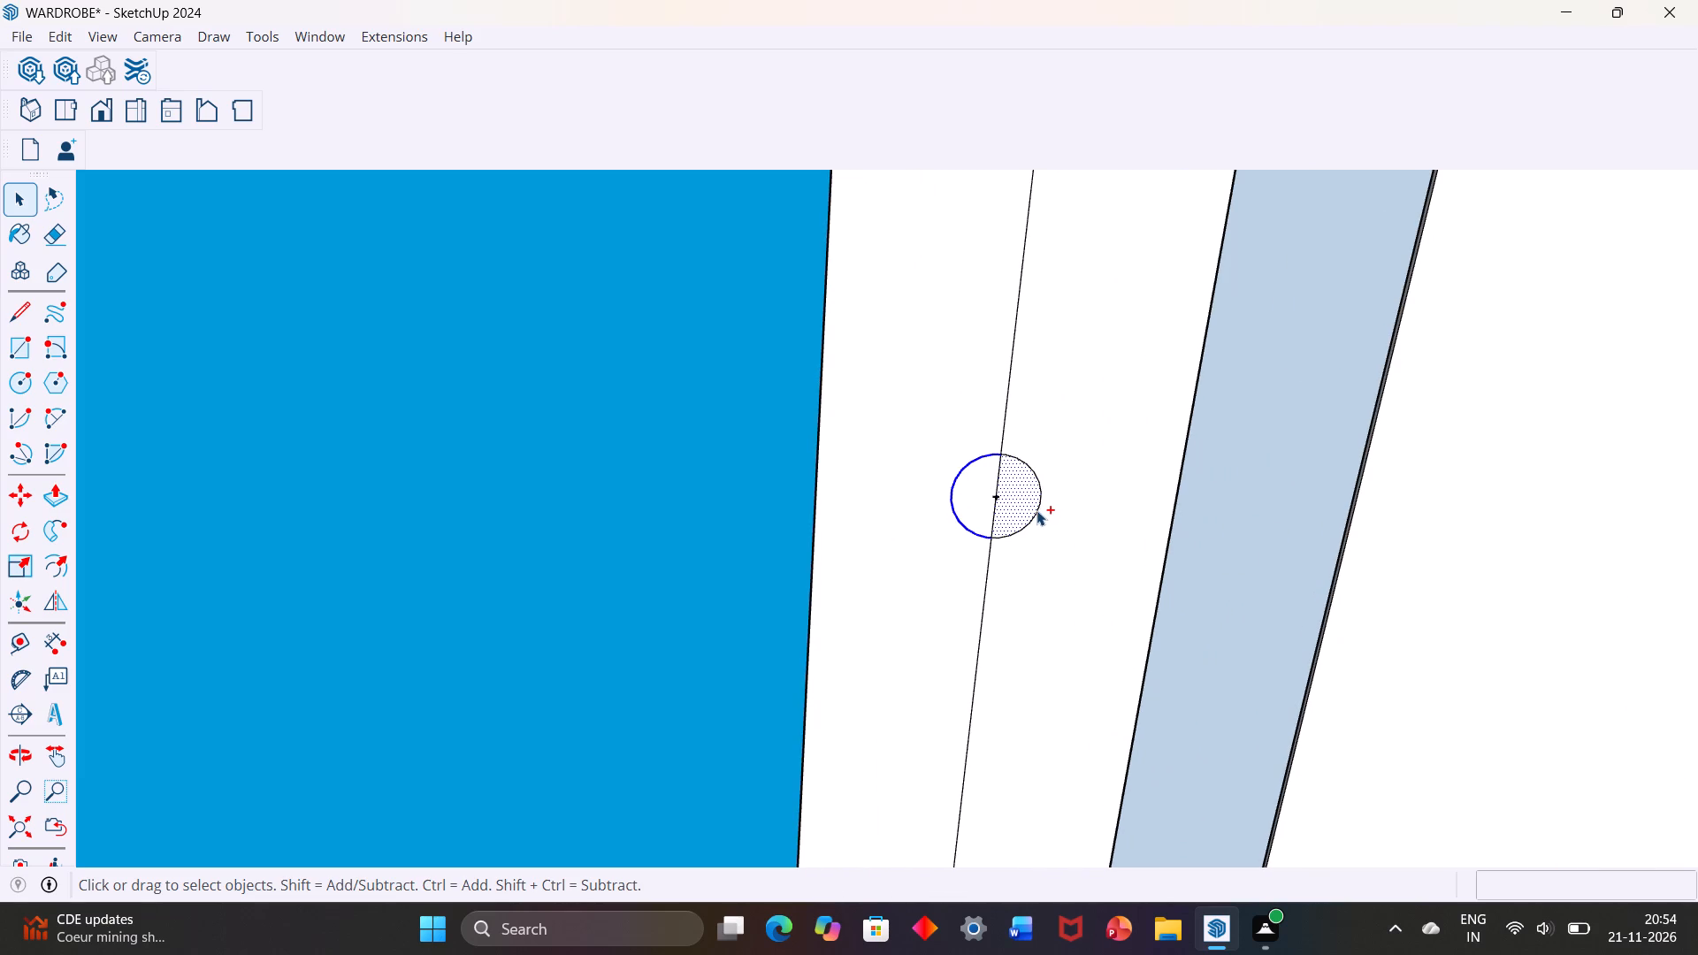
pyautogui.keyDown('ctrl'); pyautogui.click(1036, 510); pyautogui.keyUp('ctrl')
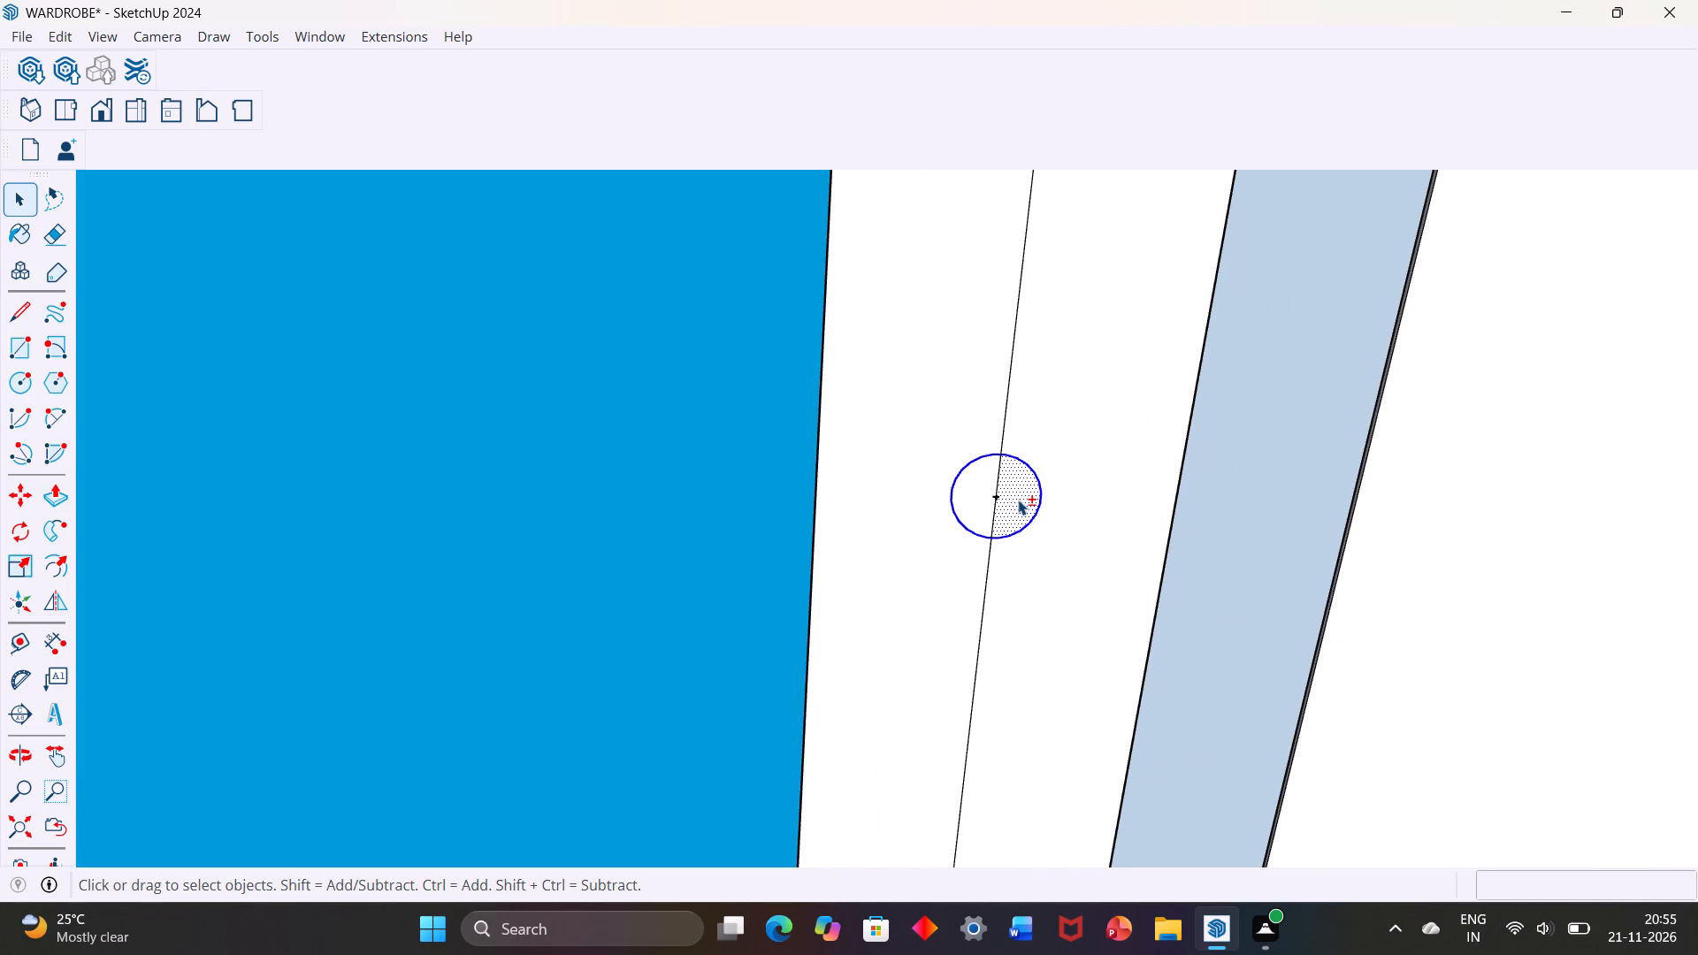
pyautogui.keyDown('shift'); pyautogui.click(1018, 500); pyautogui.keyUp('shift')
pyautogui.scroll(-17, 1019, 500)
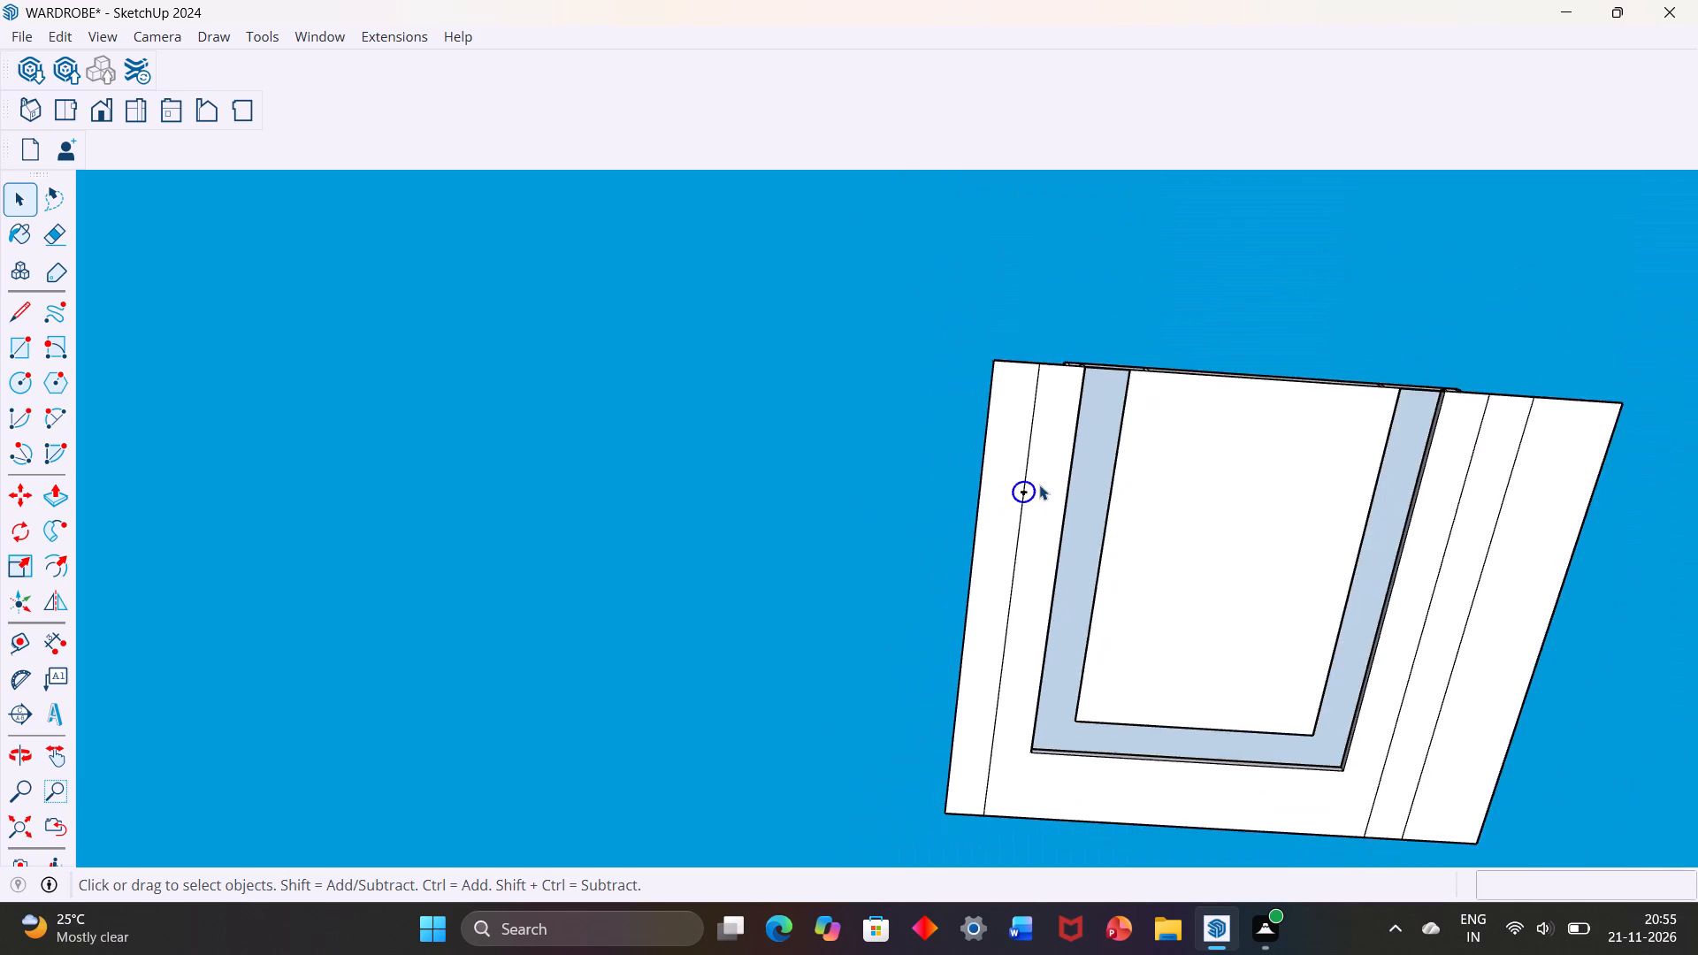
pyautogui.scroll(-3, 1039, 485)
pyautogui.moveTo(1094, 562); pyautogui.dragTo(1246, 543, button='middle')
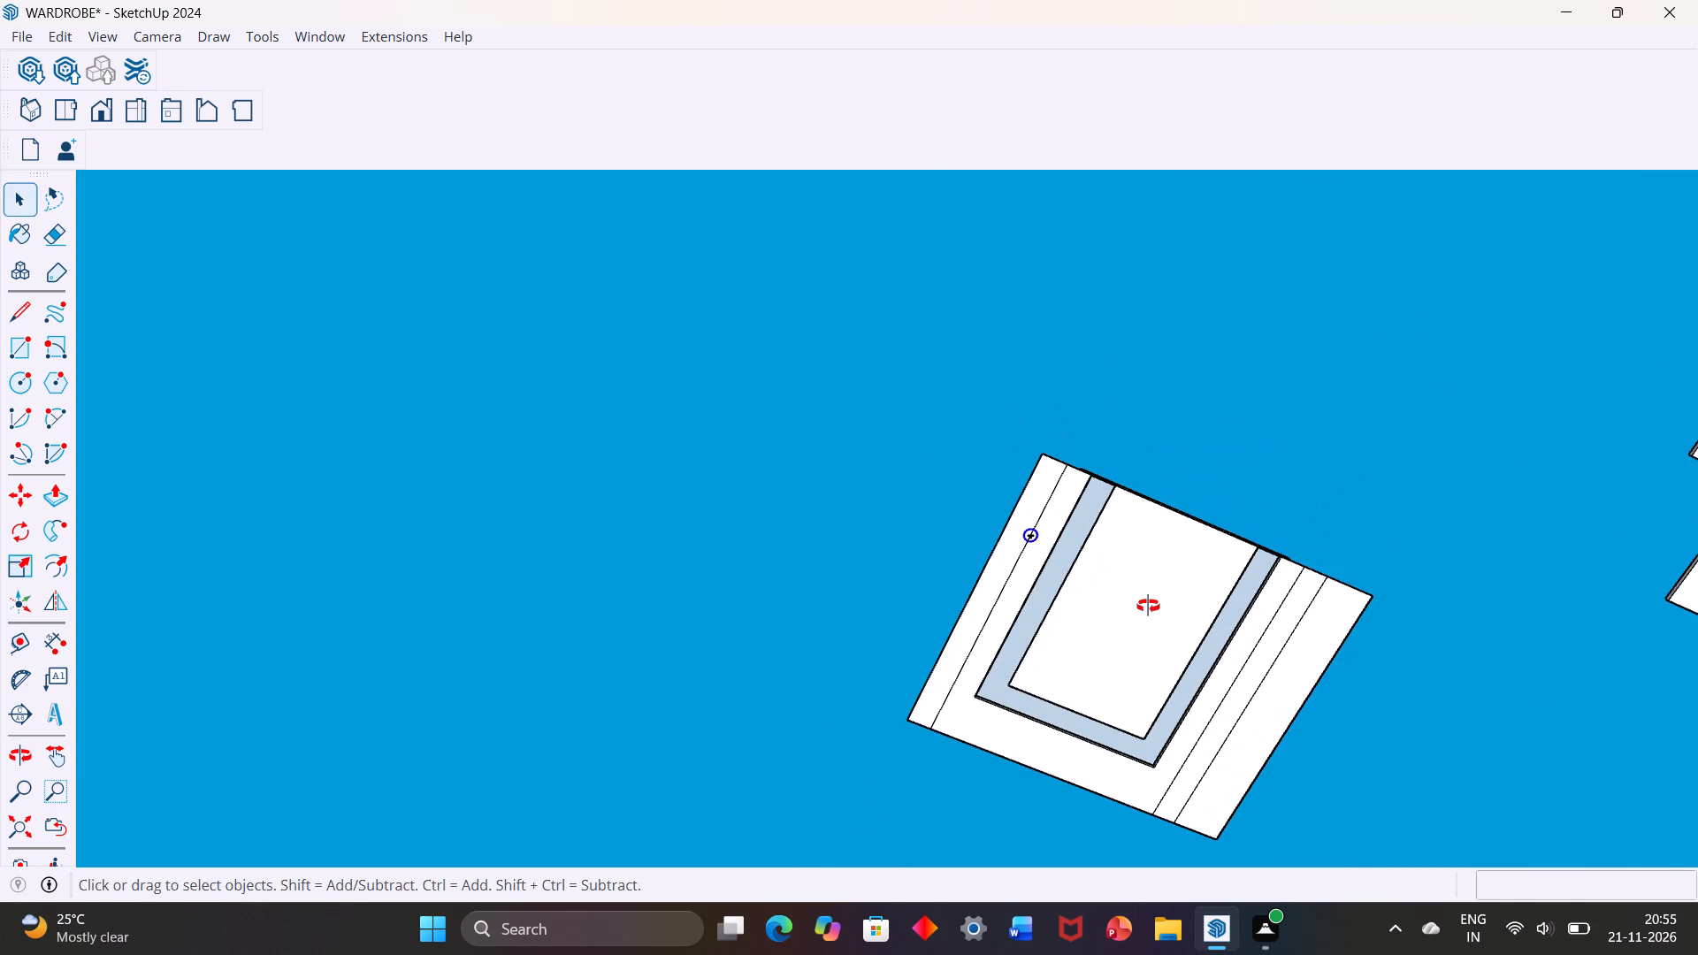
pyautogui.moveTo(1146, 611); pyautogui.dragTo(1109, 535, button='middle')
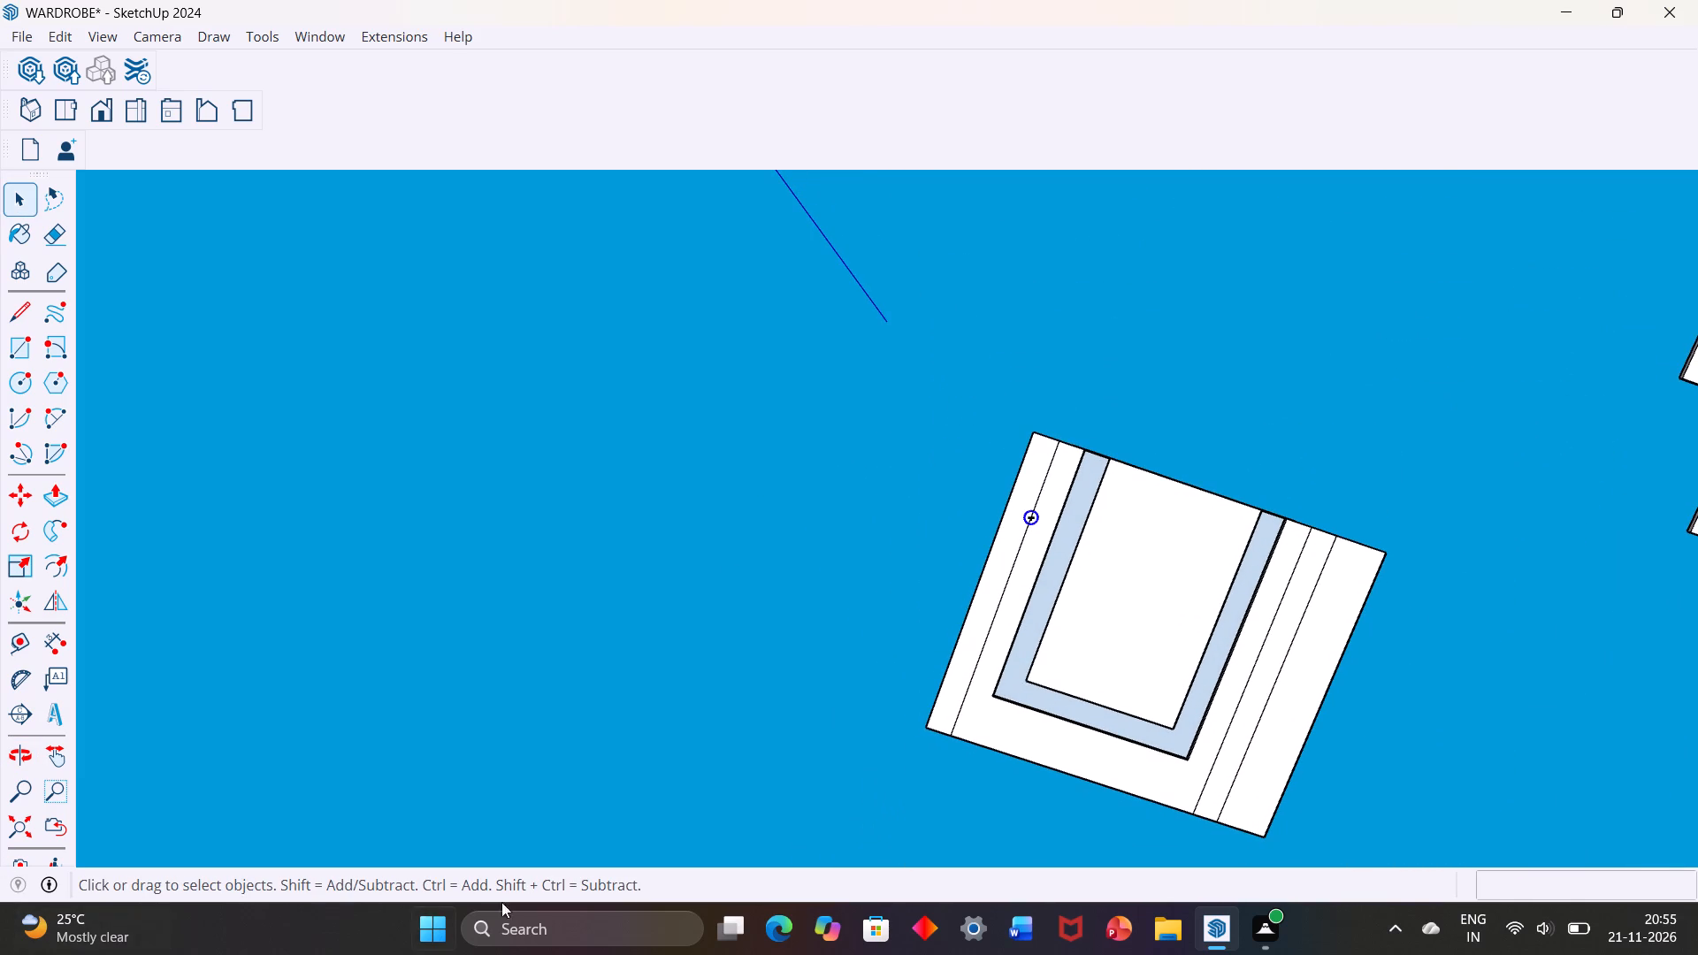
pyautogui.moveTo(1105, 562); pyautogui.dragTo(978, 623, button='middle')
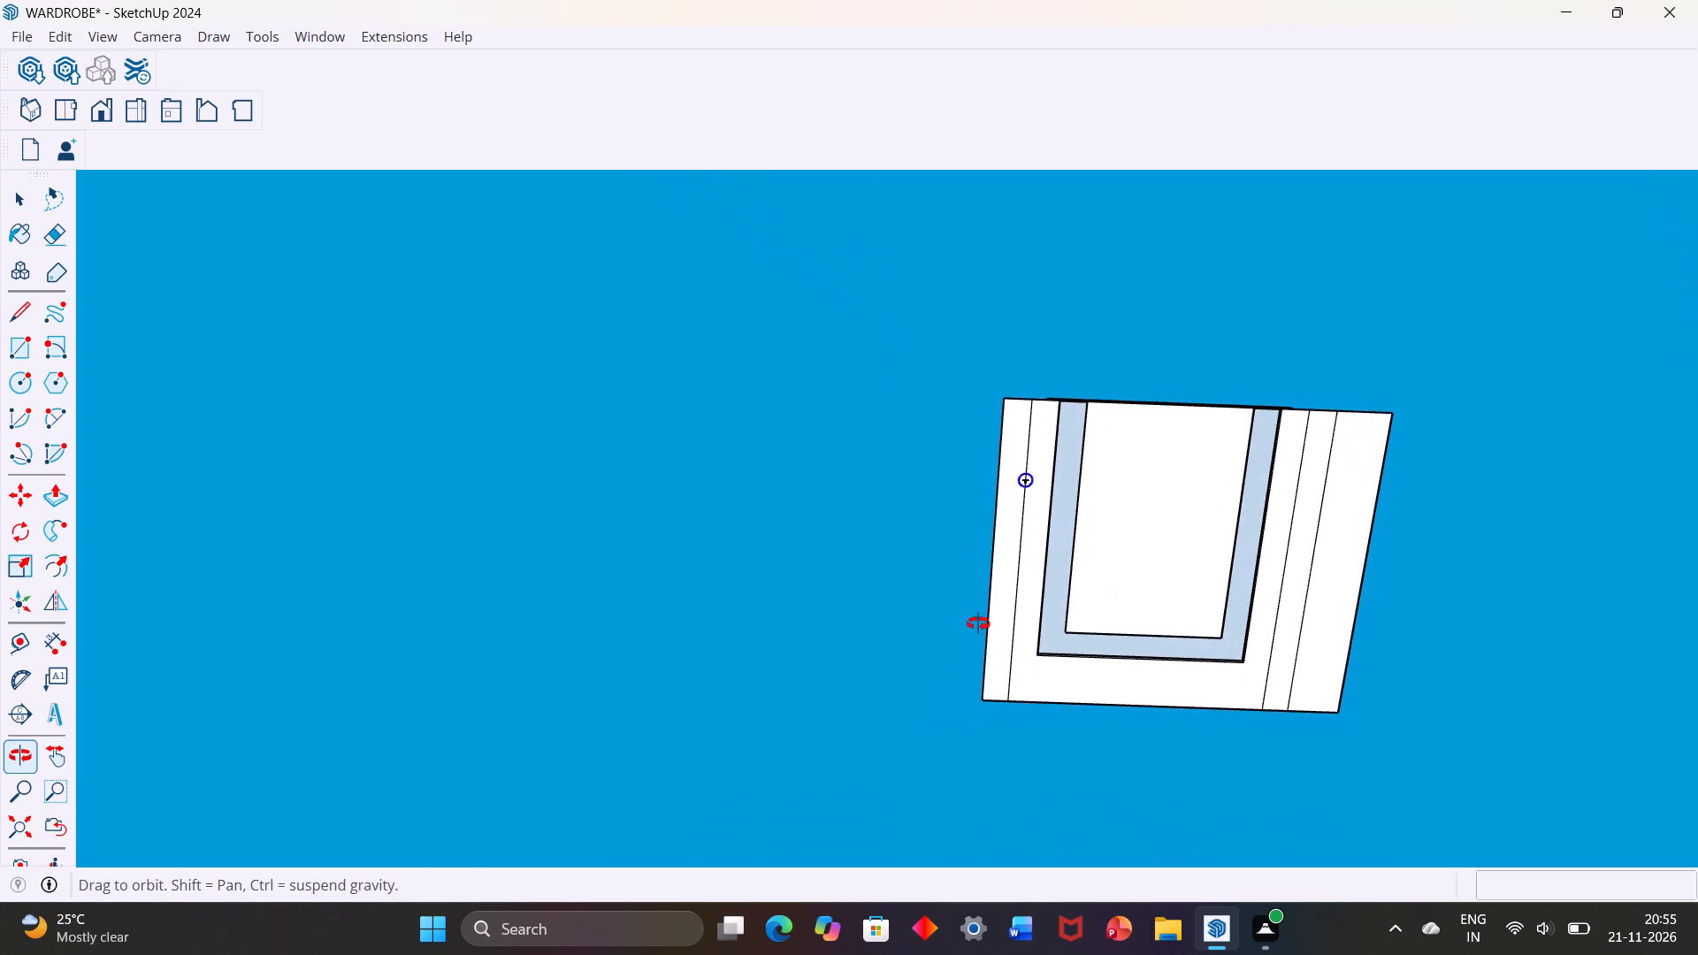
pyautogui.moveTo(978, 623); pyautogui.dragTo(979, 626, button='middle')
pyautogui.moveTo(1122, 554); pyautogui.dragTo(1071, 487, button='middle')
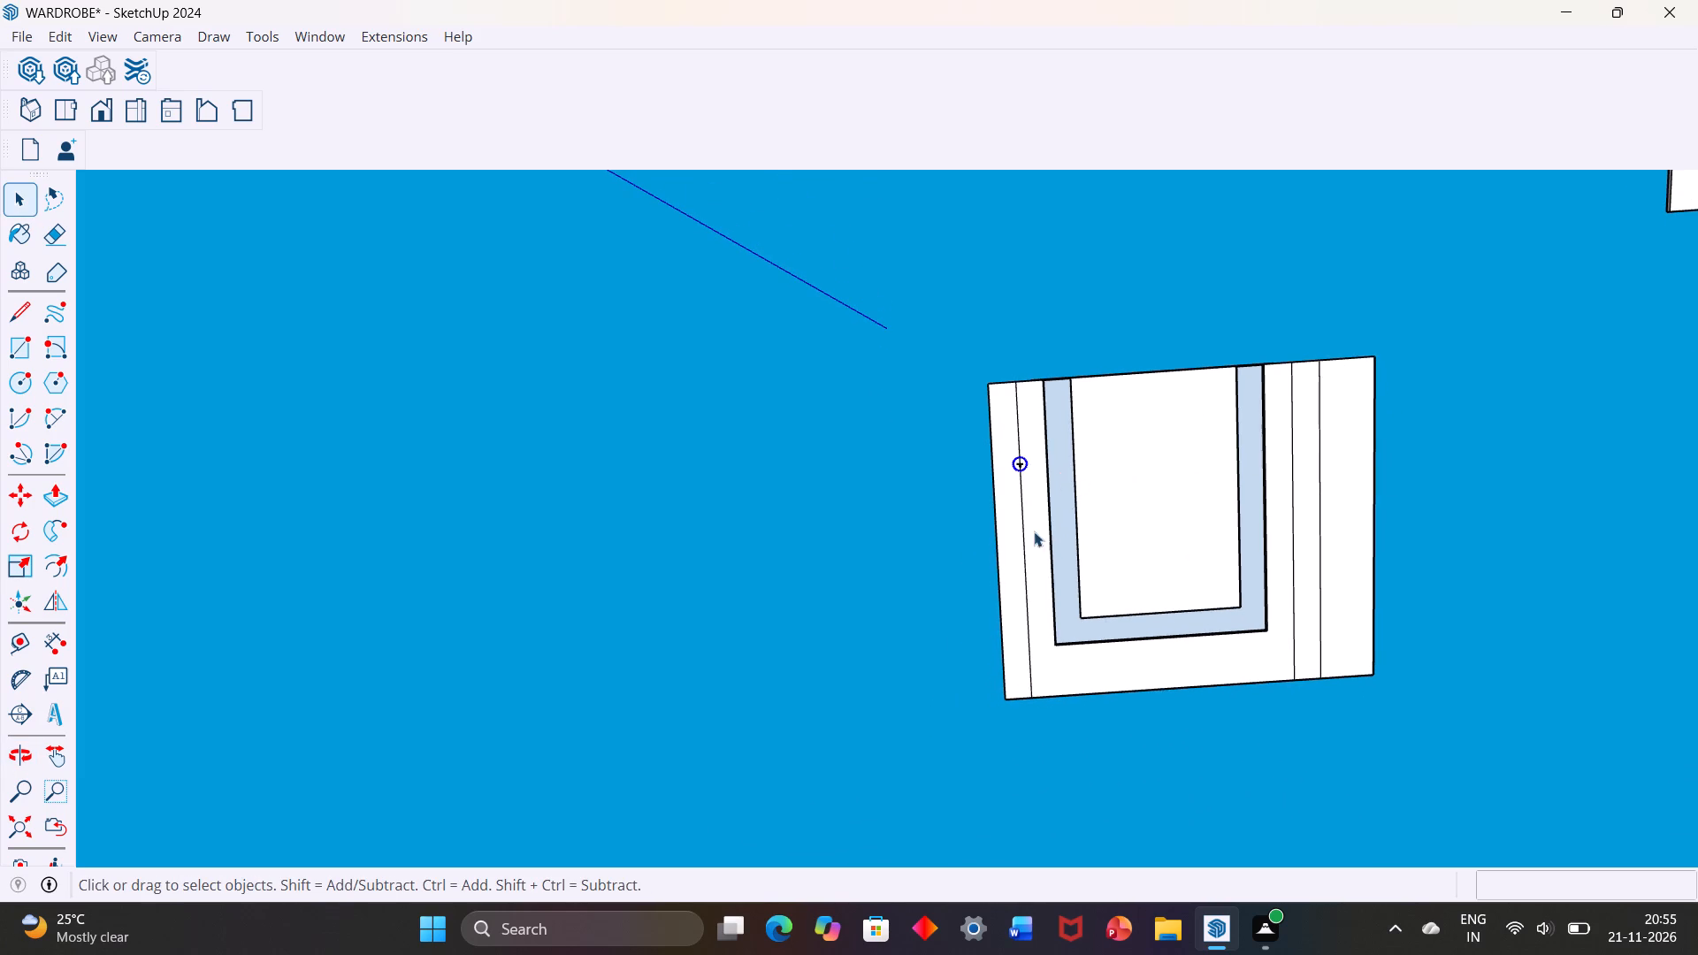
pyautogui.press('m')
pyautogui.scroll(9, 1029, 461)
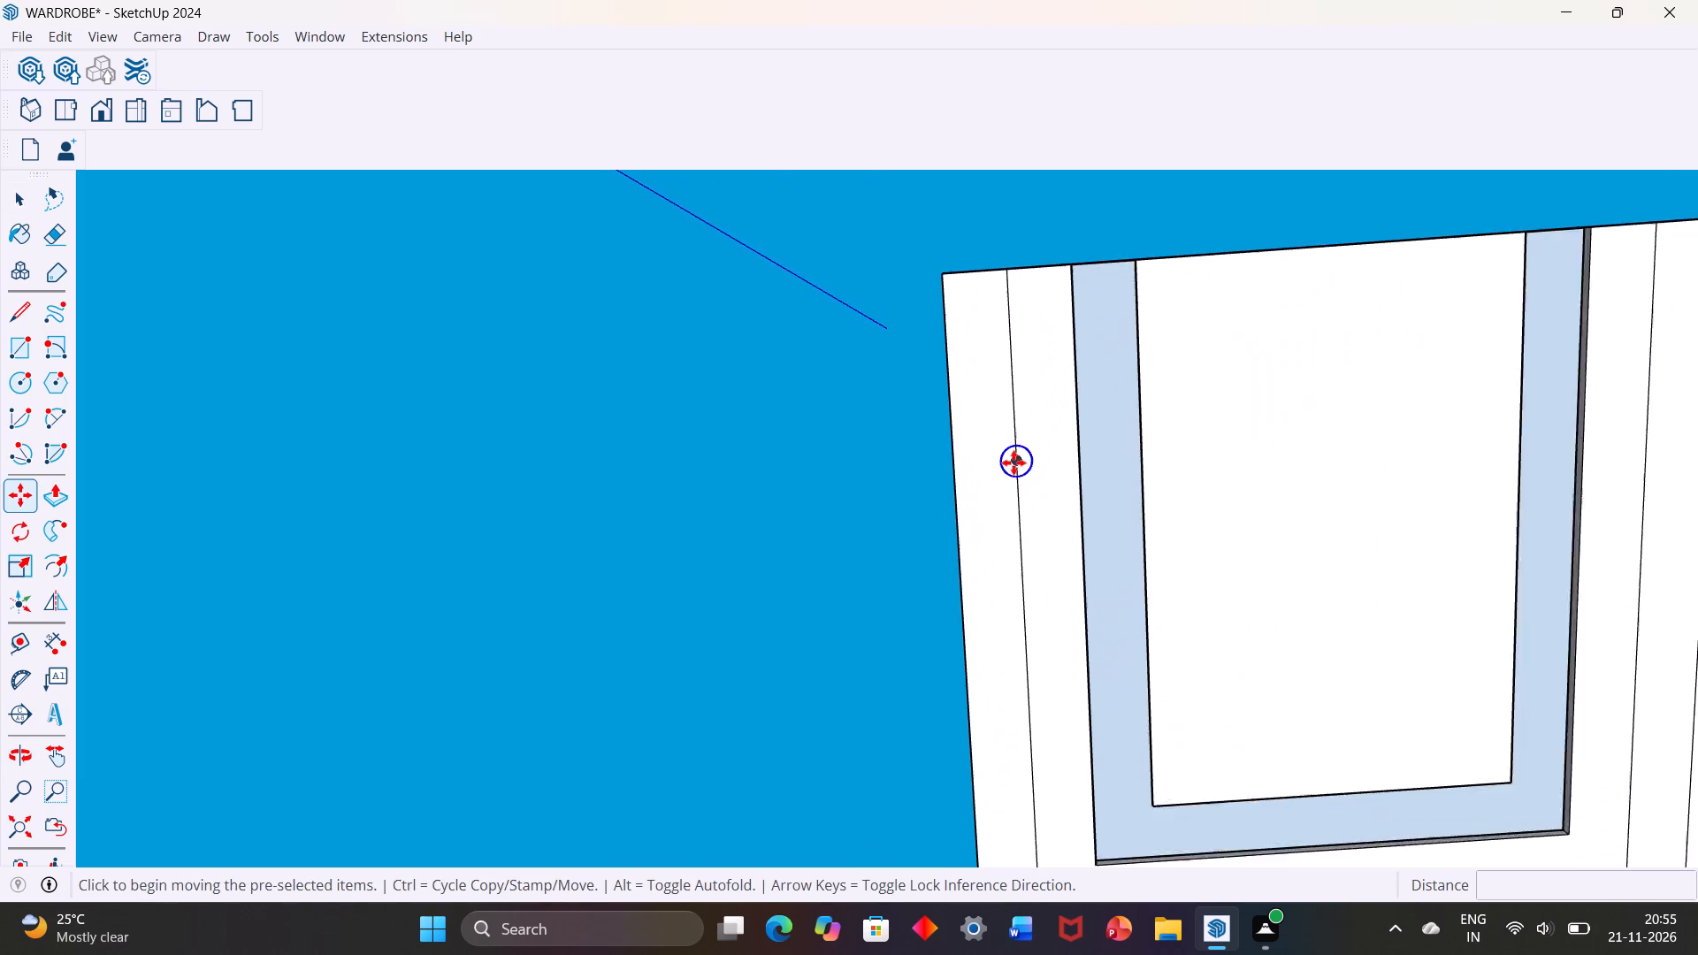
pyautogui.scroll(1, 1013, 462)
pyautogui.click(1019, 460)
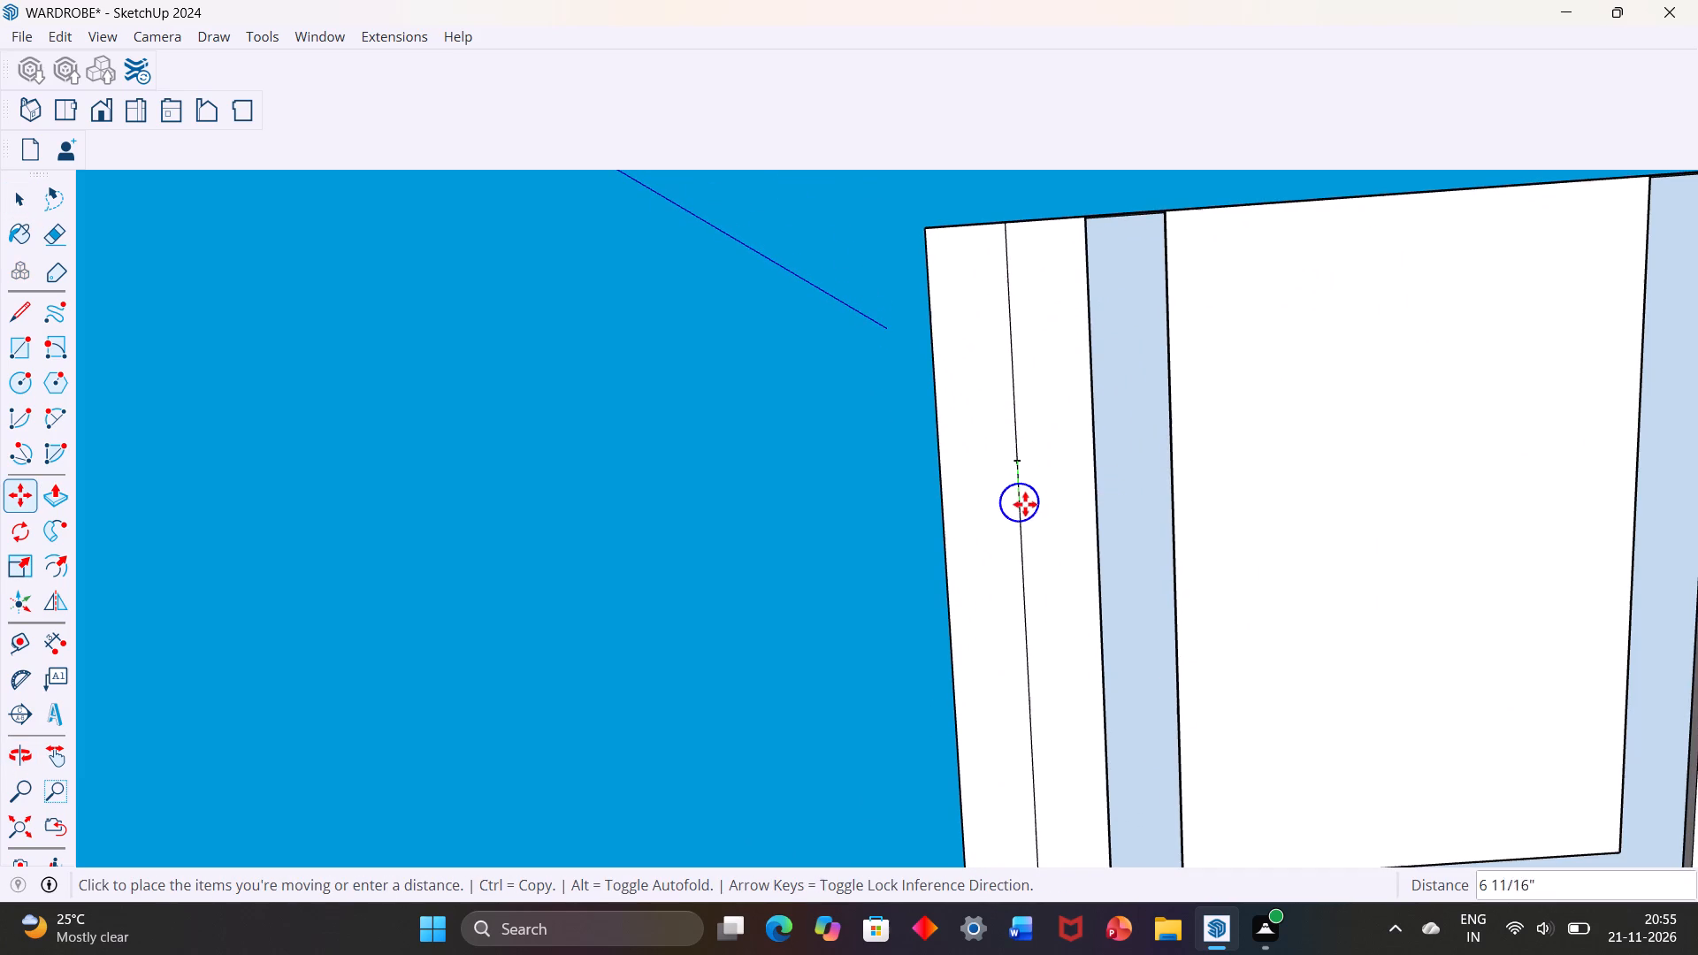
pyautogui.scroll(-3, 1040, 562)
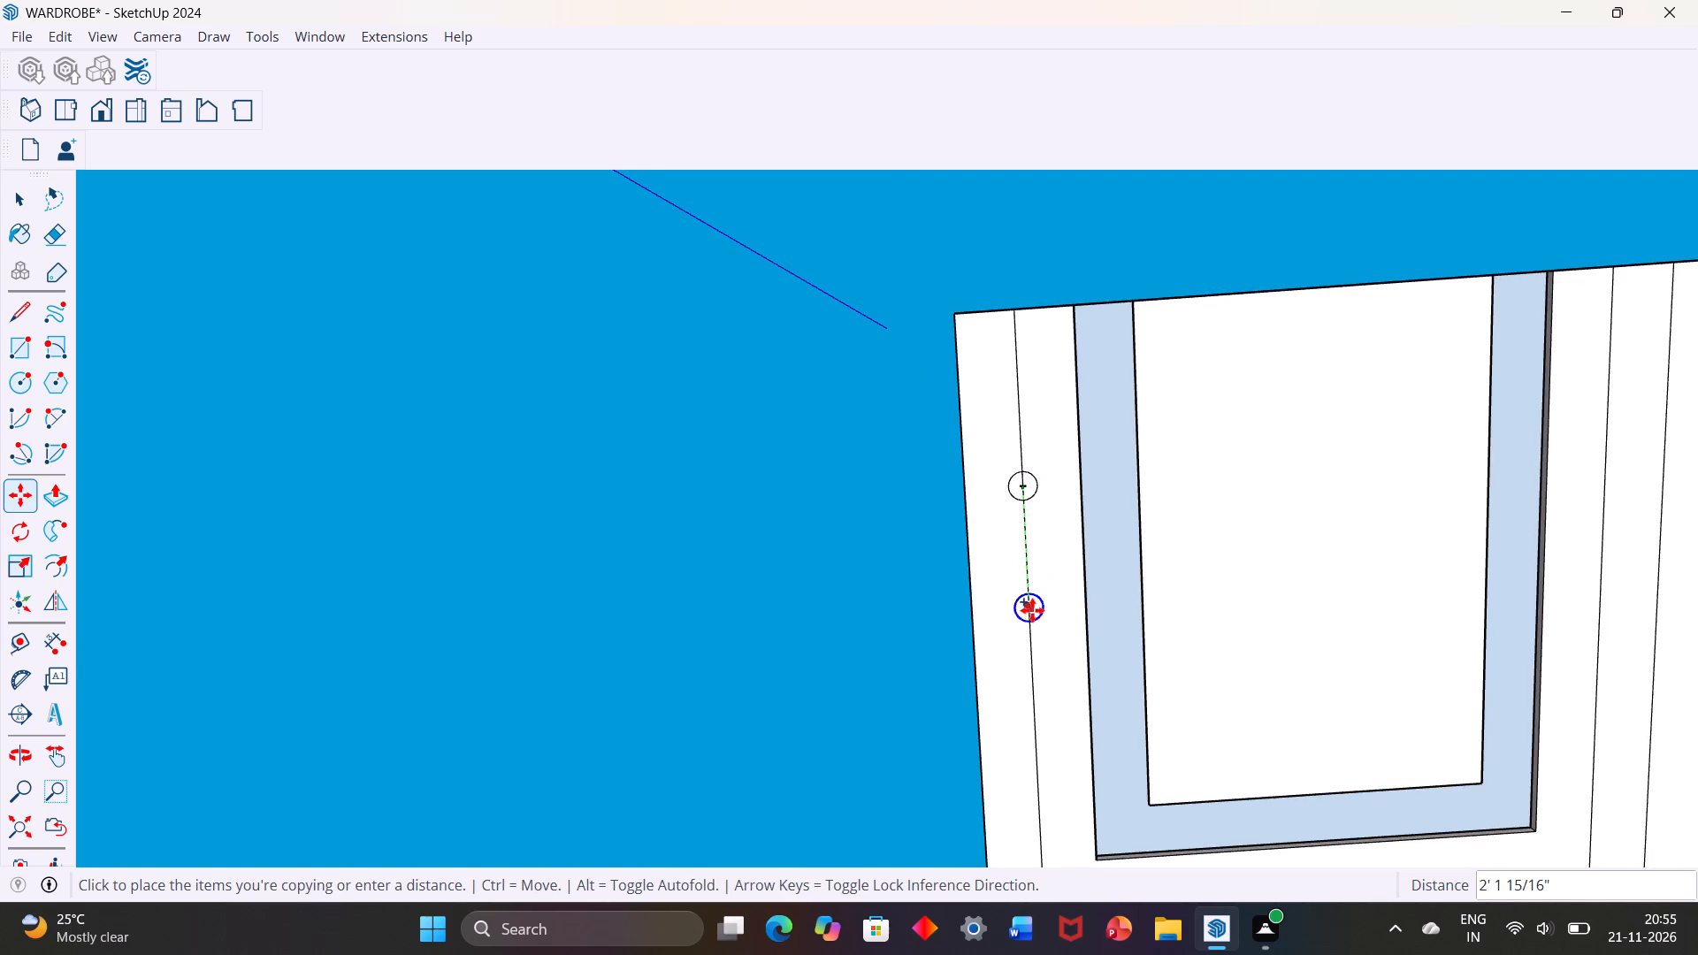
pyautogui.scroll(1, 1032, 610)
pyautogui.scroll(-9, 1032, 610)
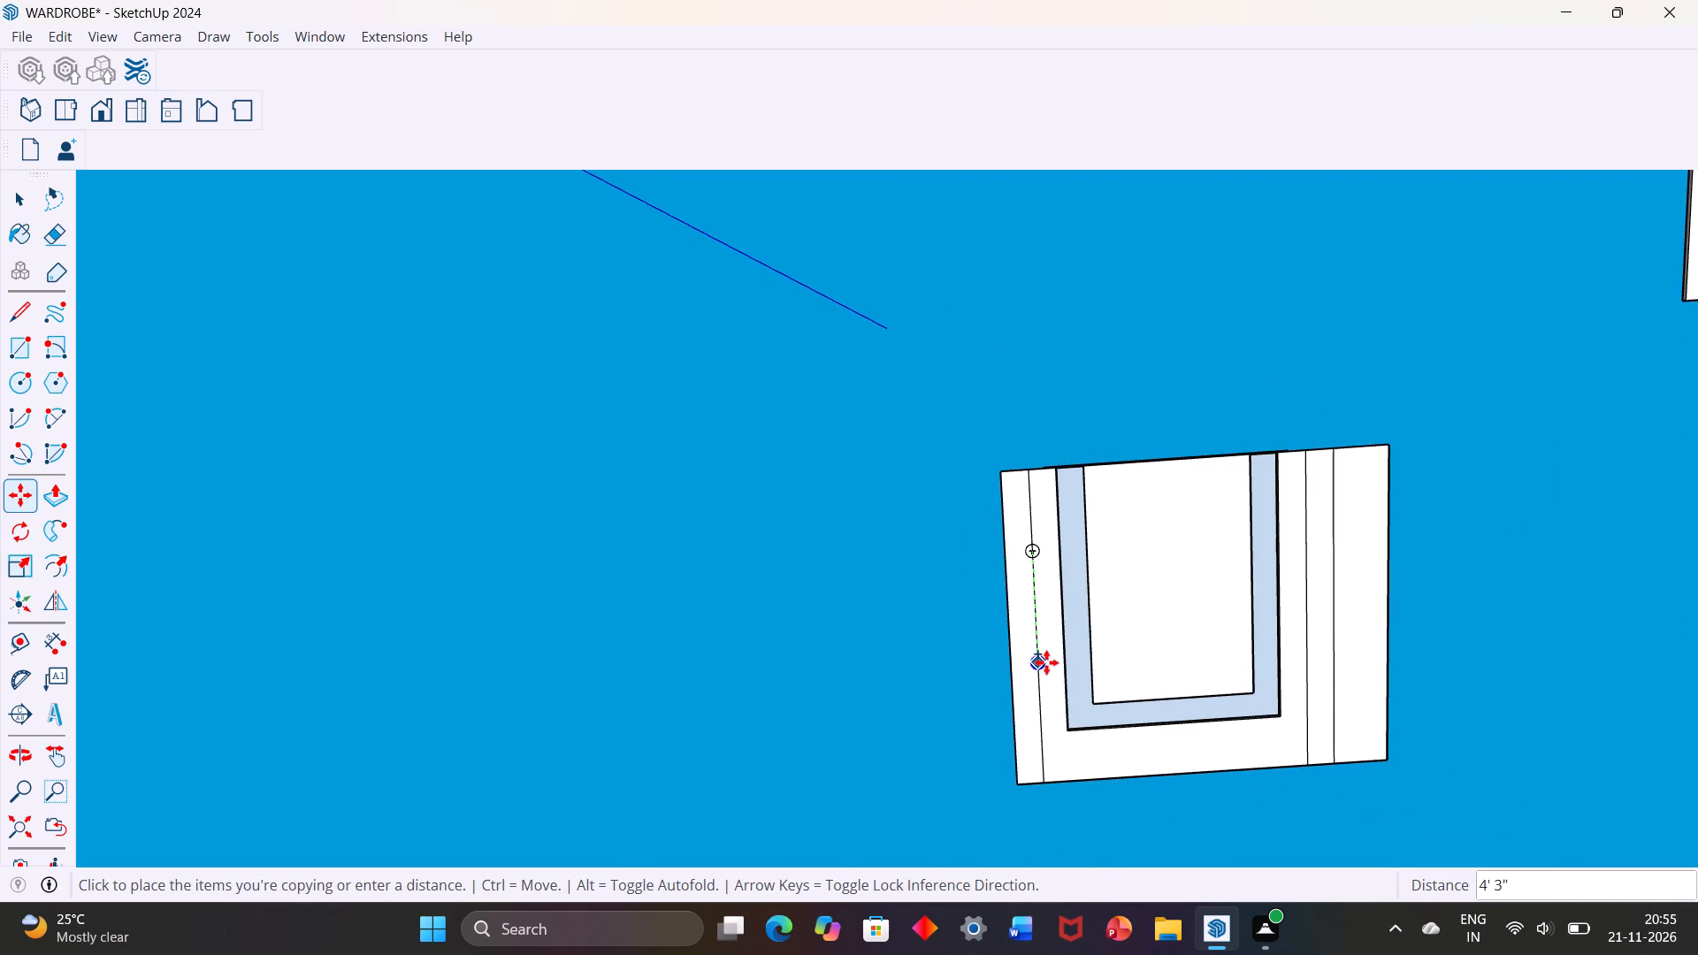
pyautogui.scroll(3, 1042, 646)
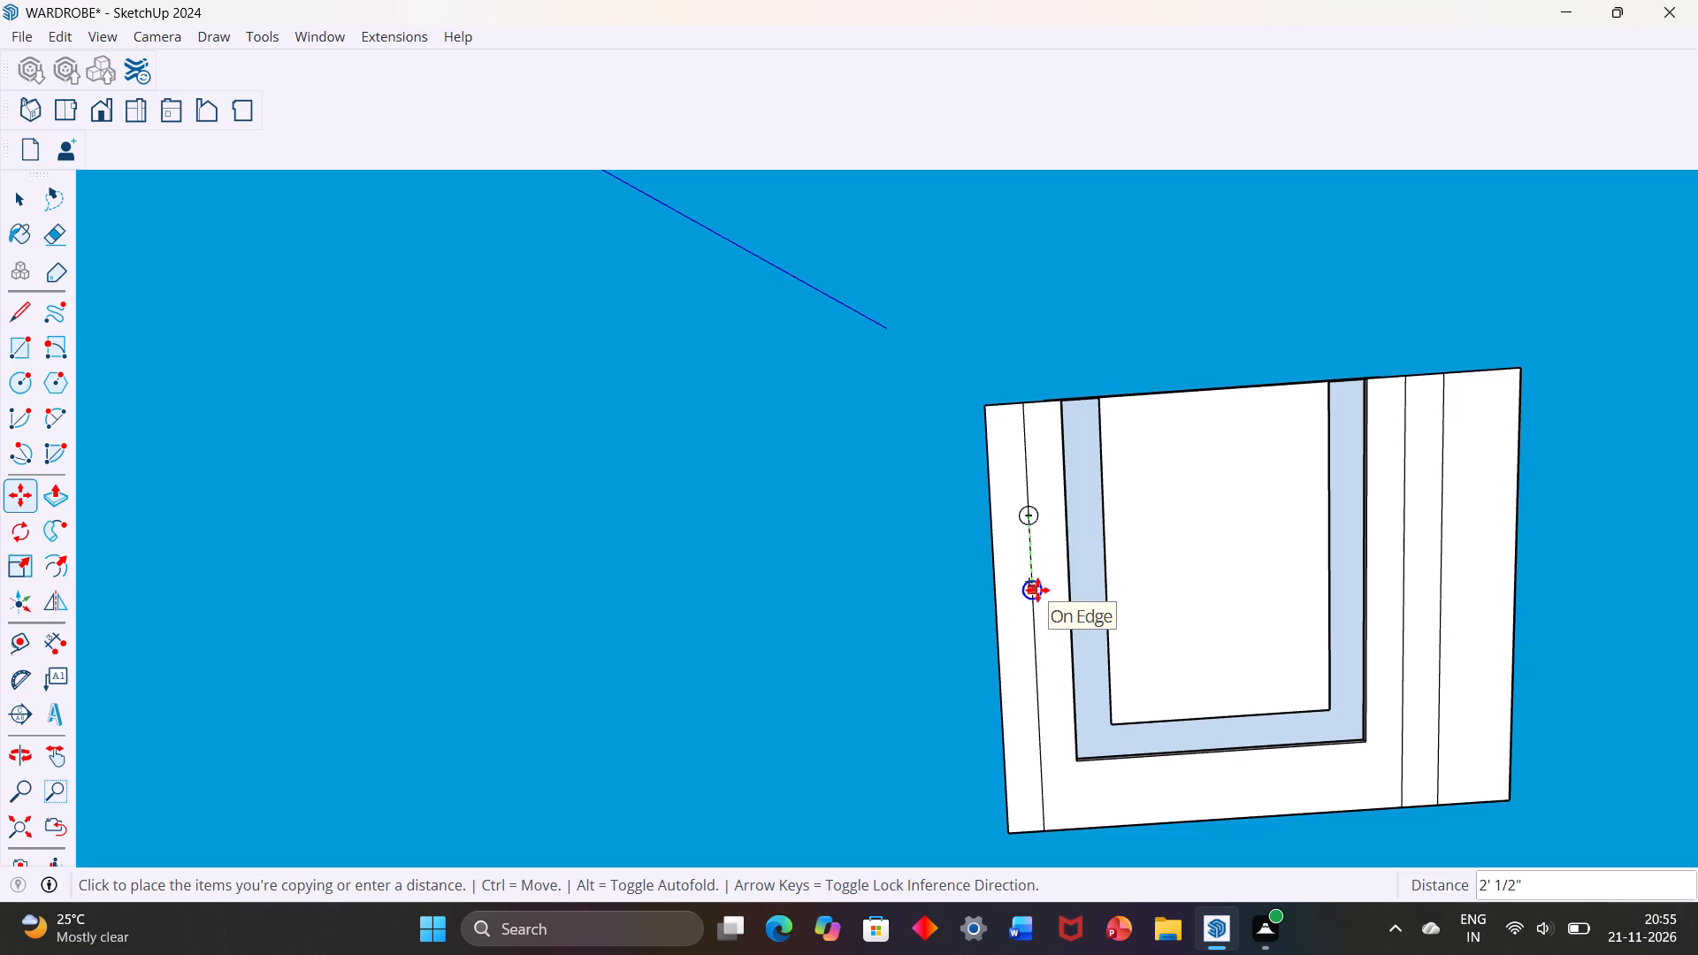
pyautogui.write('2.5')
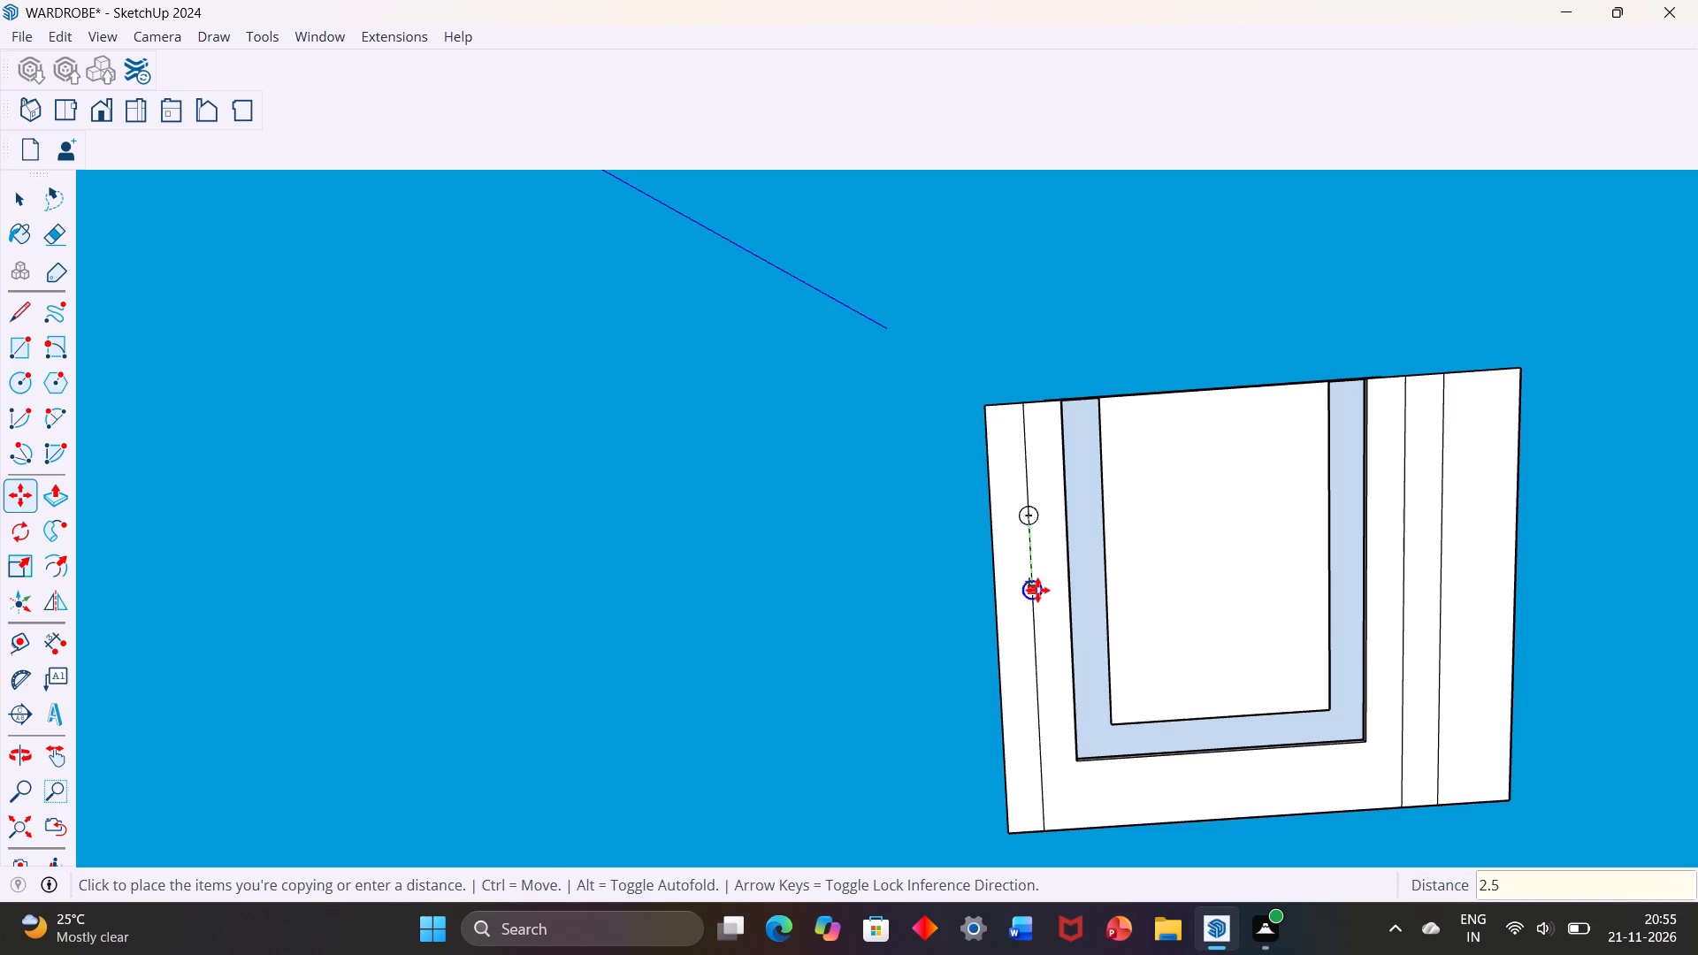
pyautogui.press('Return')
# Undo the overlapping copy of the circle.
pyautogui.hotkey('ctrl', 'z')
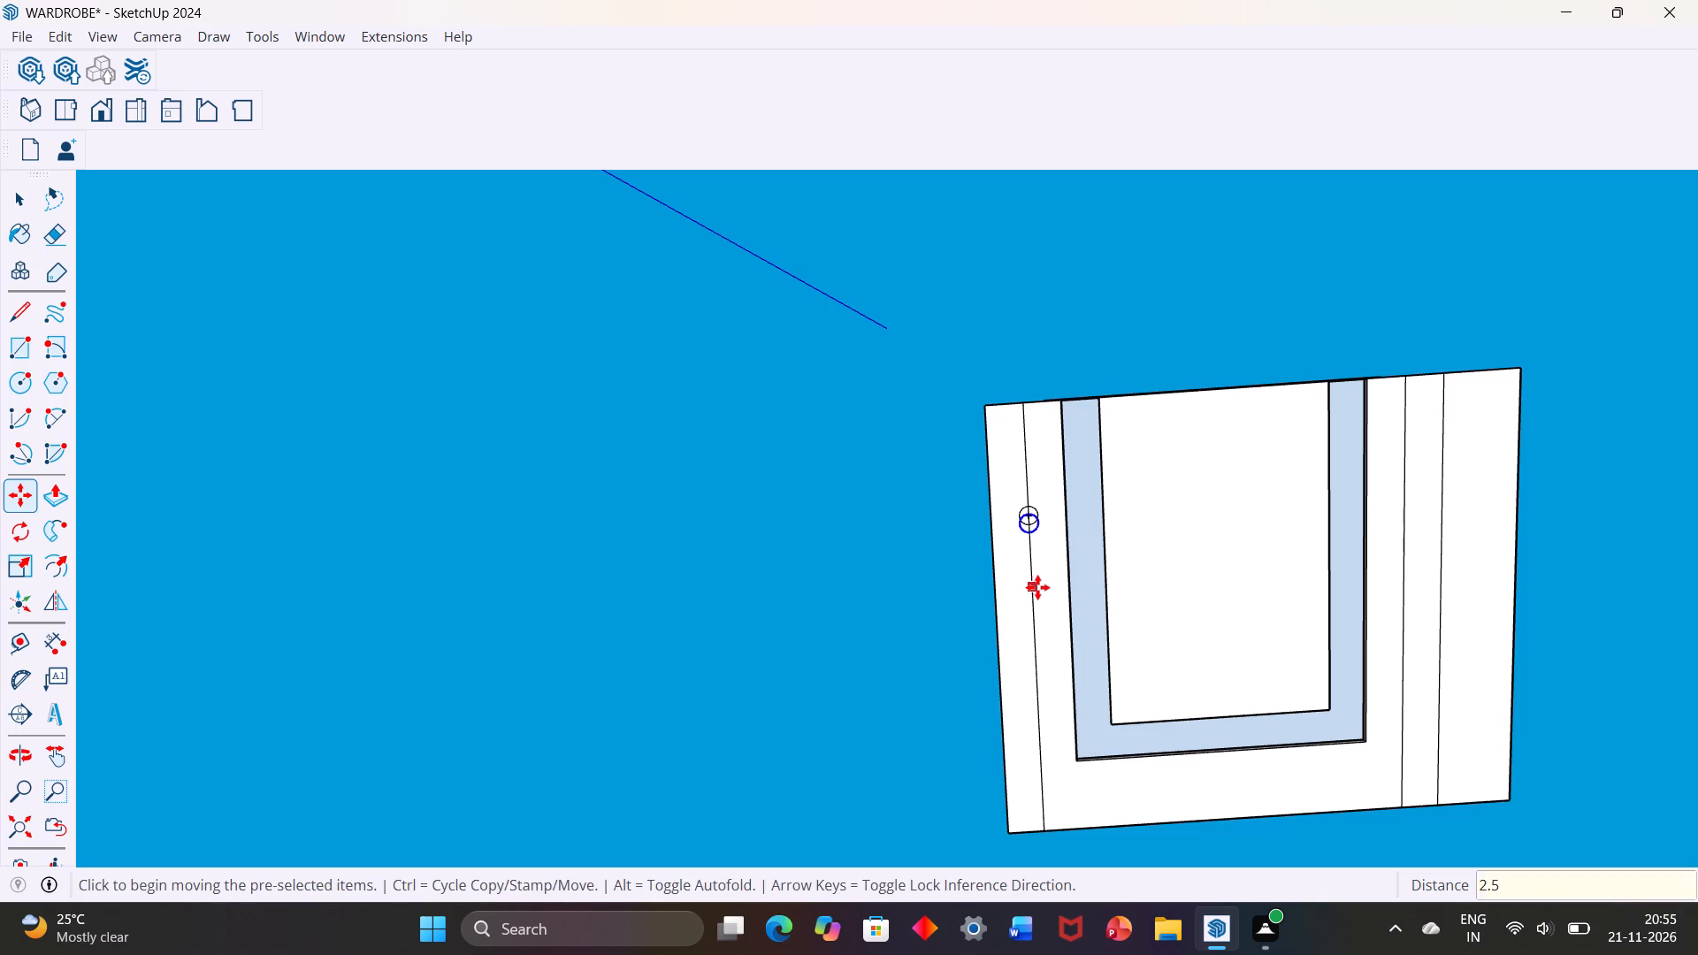
# Copy both halves of the 3" radius circle's outline from its centre down the 12' line by 2'5".
pyautogui.scroll(7, 1039, 539)
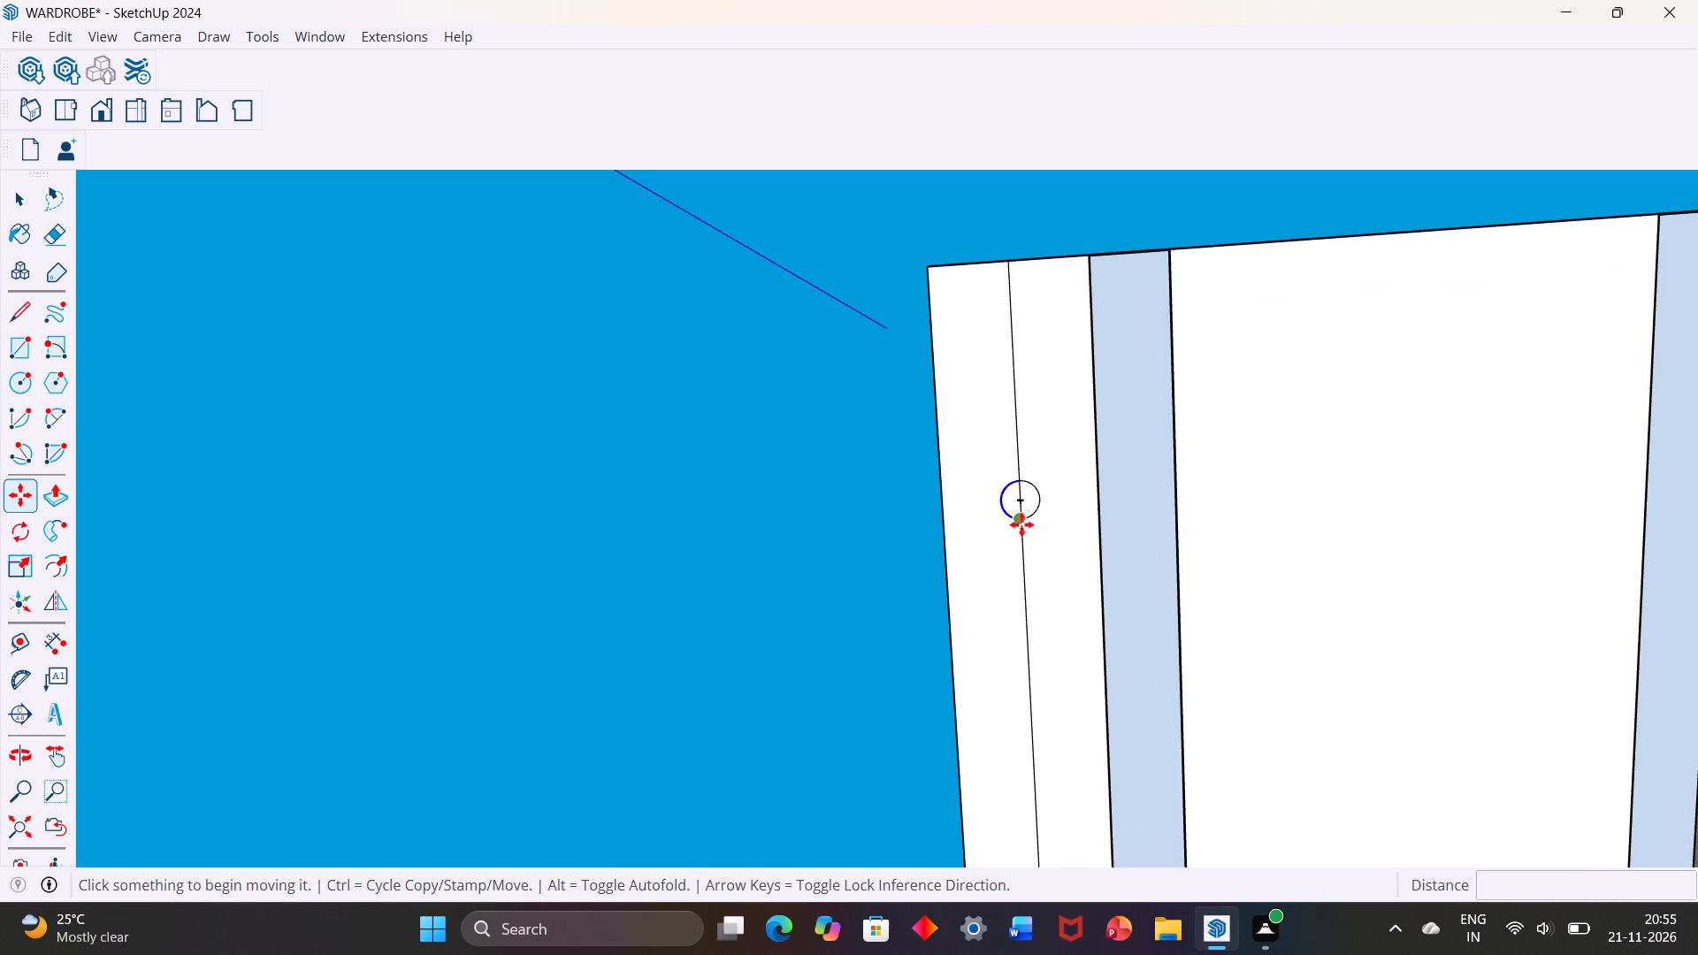
pyautogui.press('space')
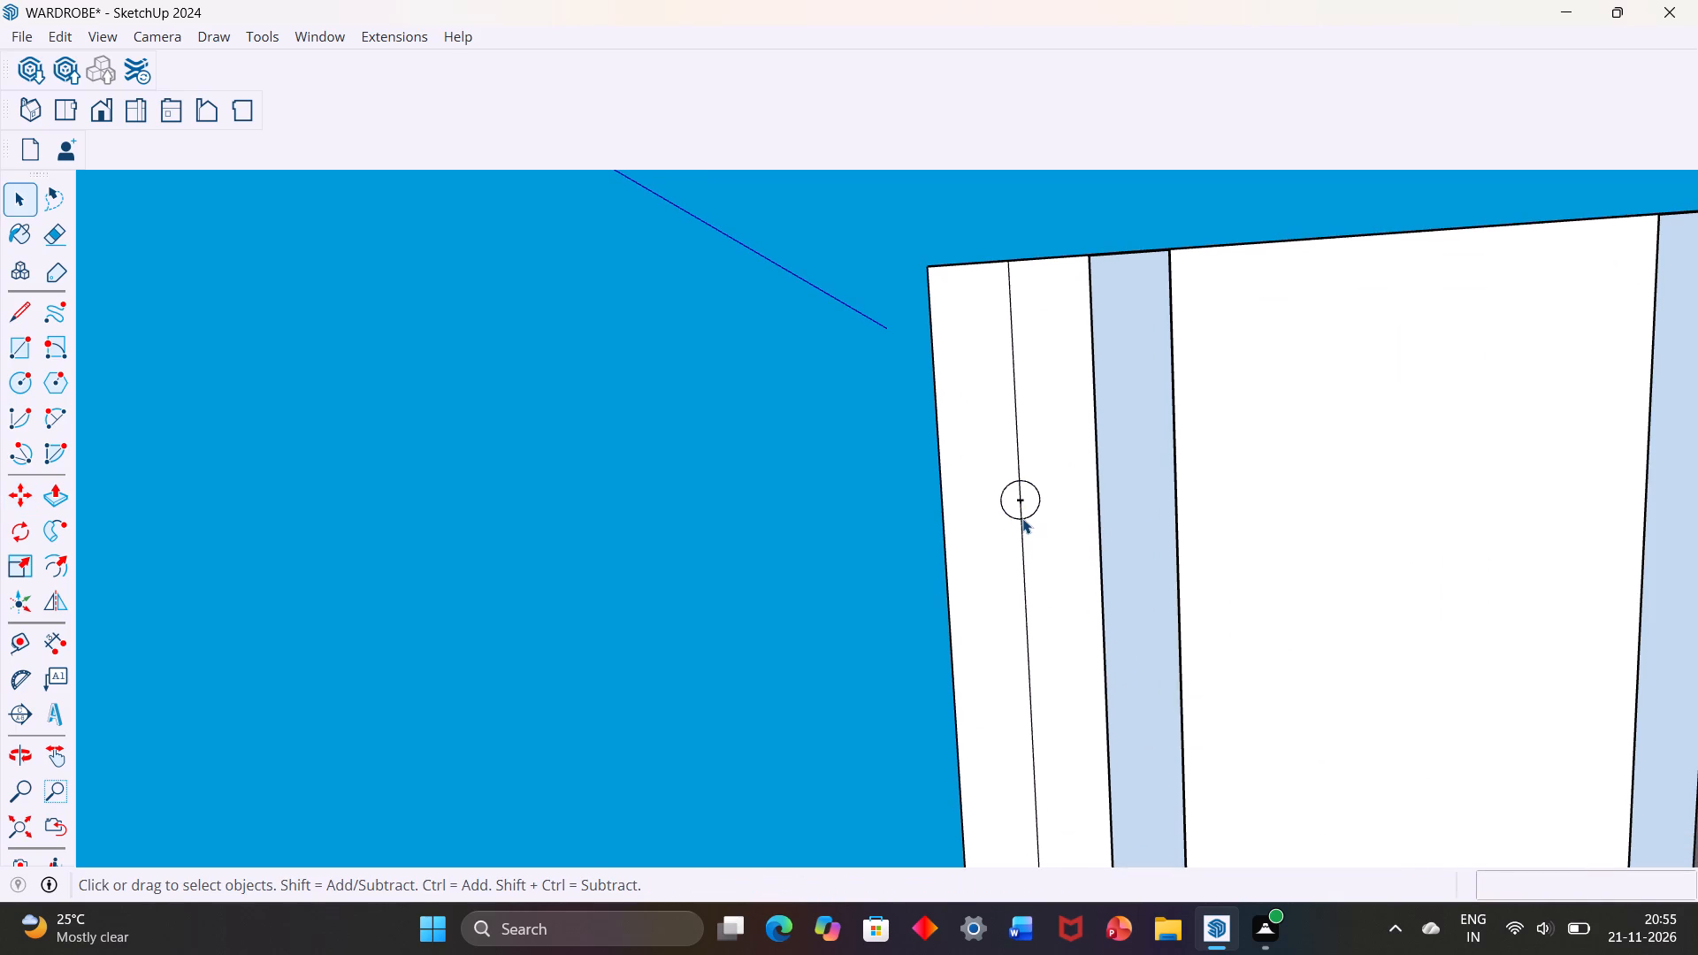
pyautogui.click(1013, 516)
pyautogui.keyDown('ctrl'); pyautogui.click(1034, 508); pyautogui.keyUp('ctrl')
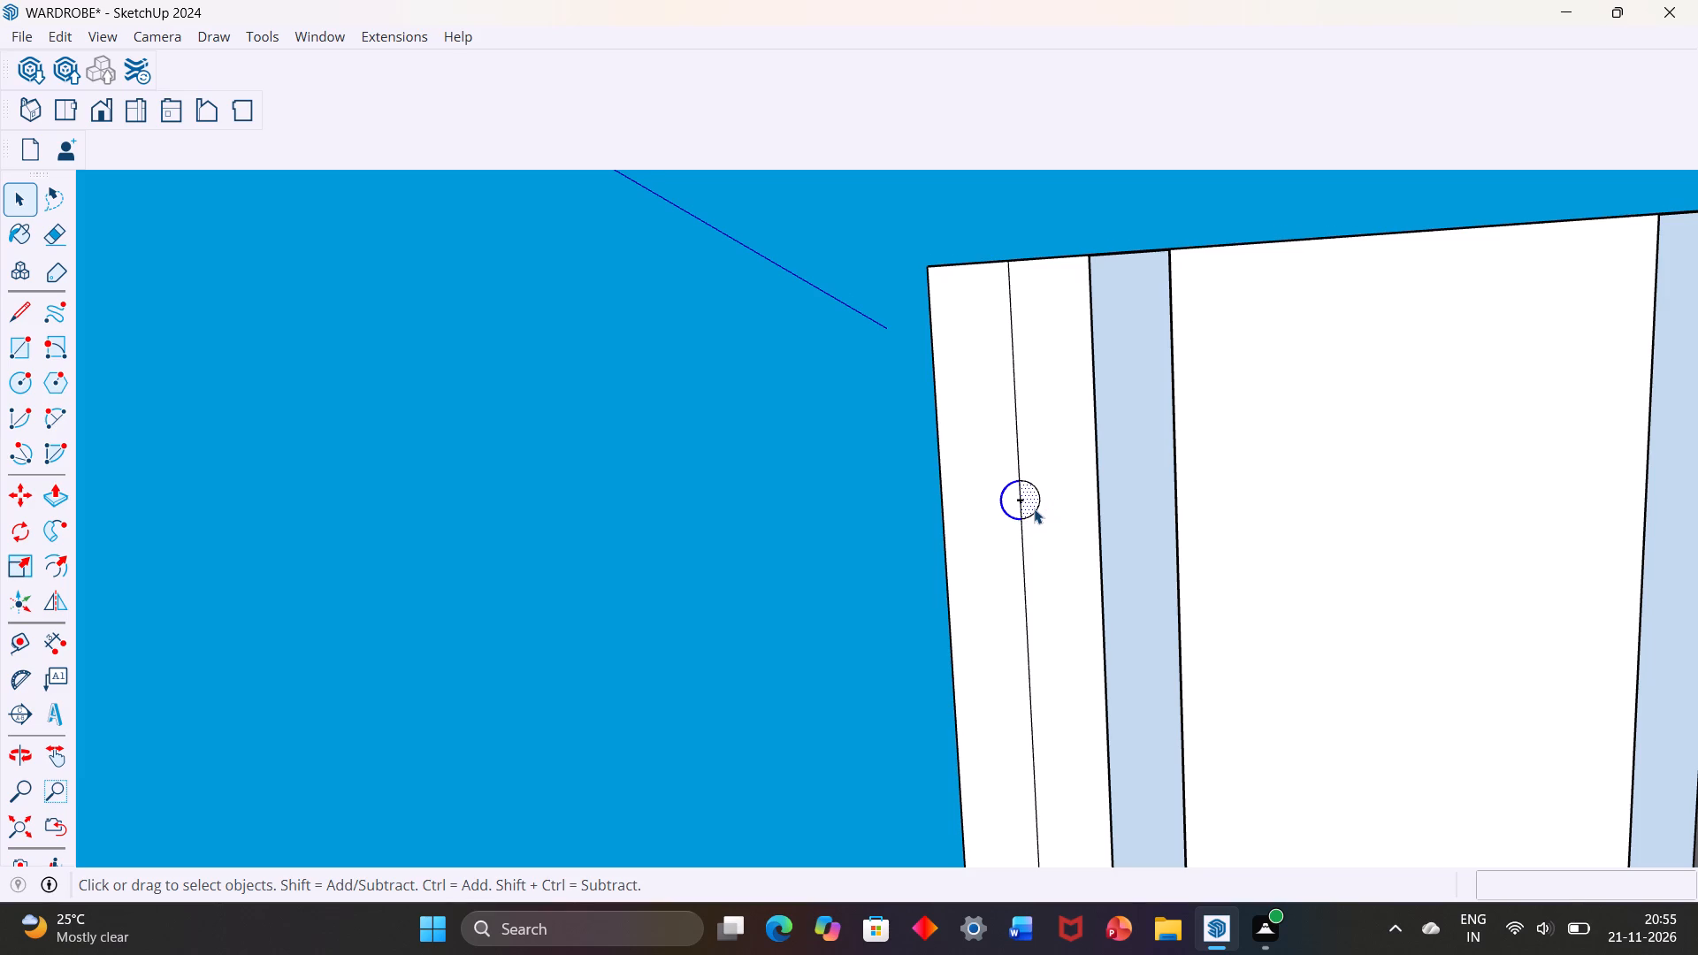
pyautogui.keyDown('ctrl'); pyautogui.click(1034, 508); pyautogui.keyUp('ctrl')
pyautogui.keyDown('ctrl'); pyautogui.click(1034, 508); pyautogui.keyUp('ctrl')
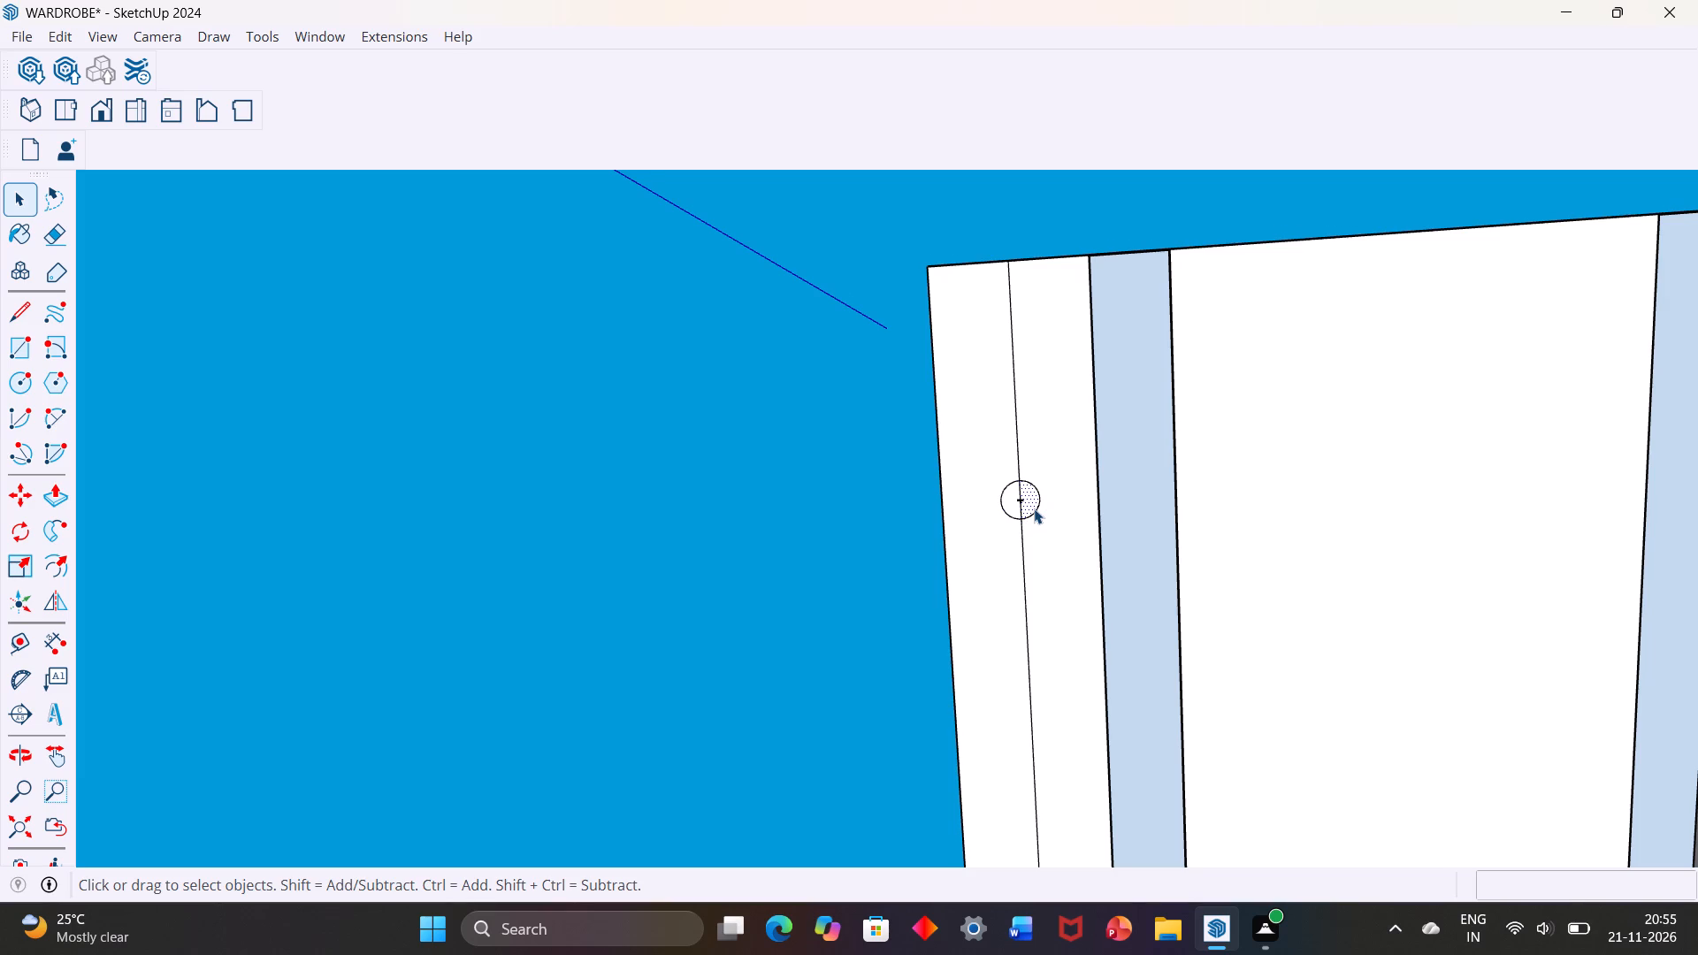
pyautogui.click(1034, 508)
pyautogui.click(1031, 512)
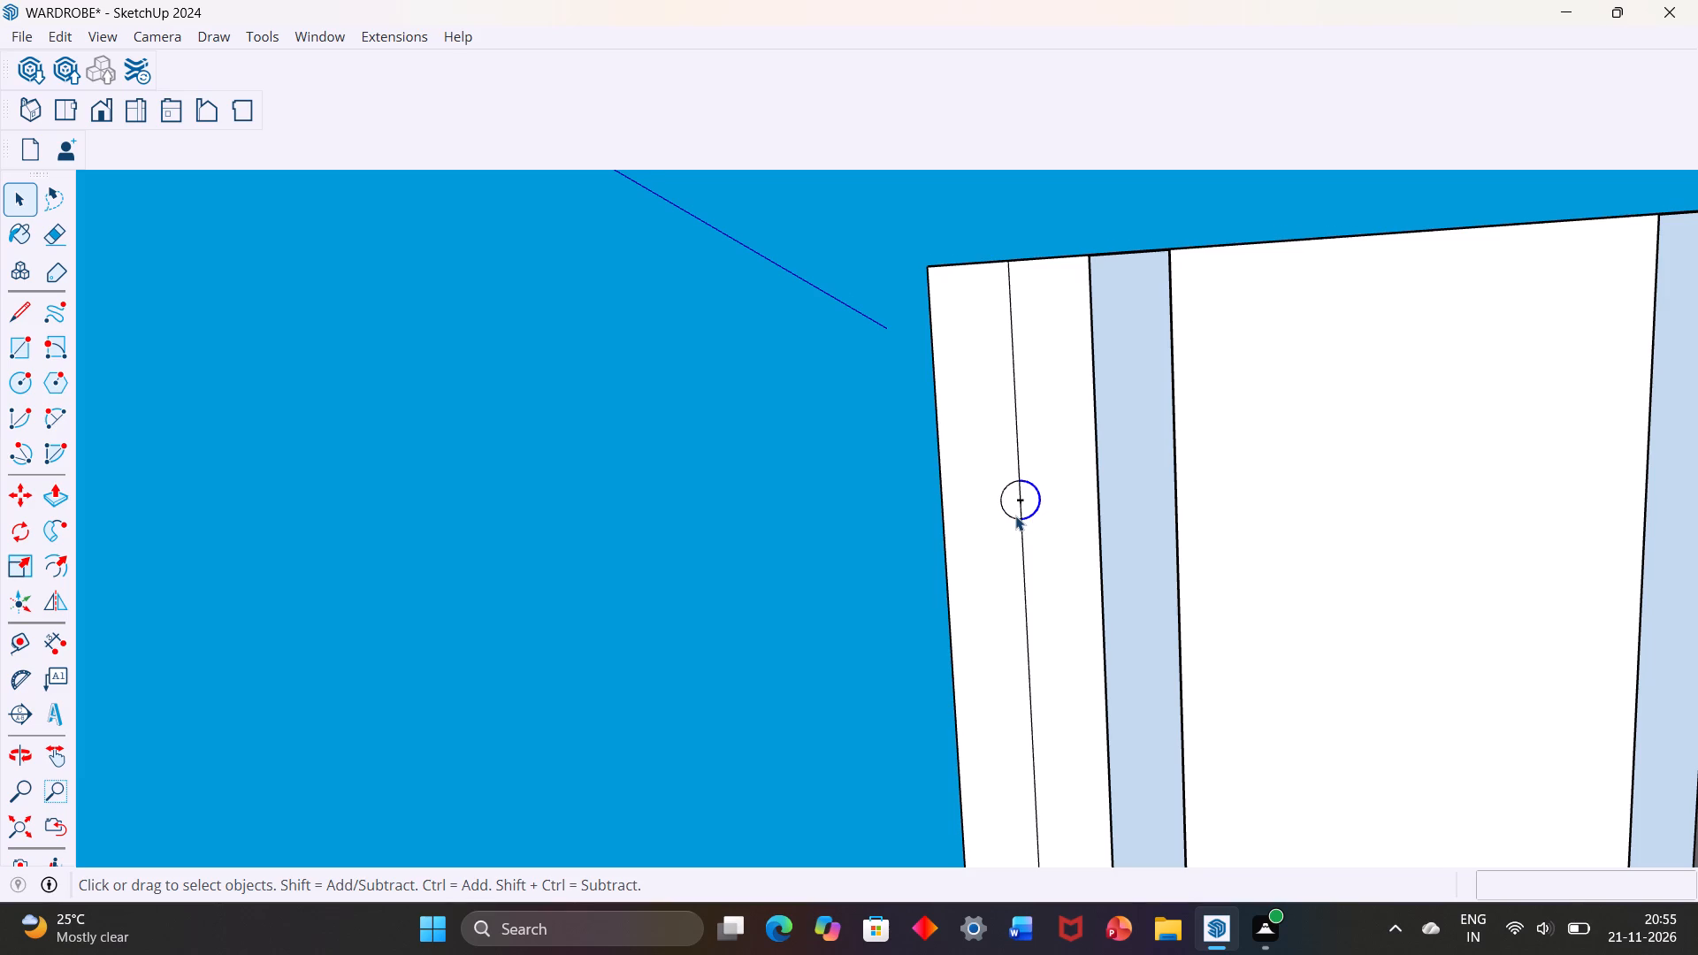
pyautogui.keyDown('ctrl'); pyautogui.click(1015, 516); pyautogui.keyUp('ctrl')
pyautogui.press('m')
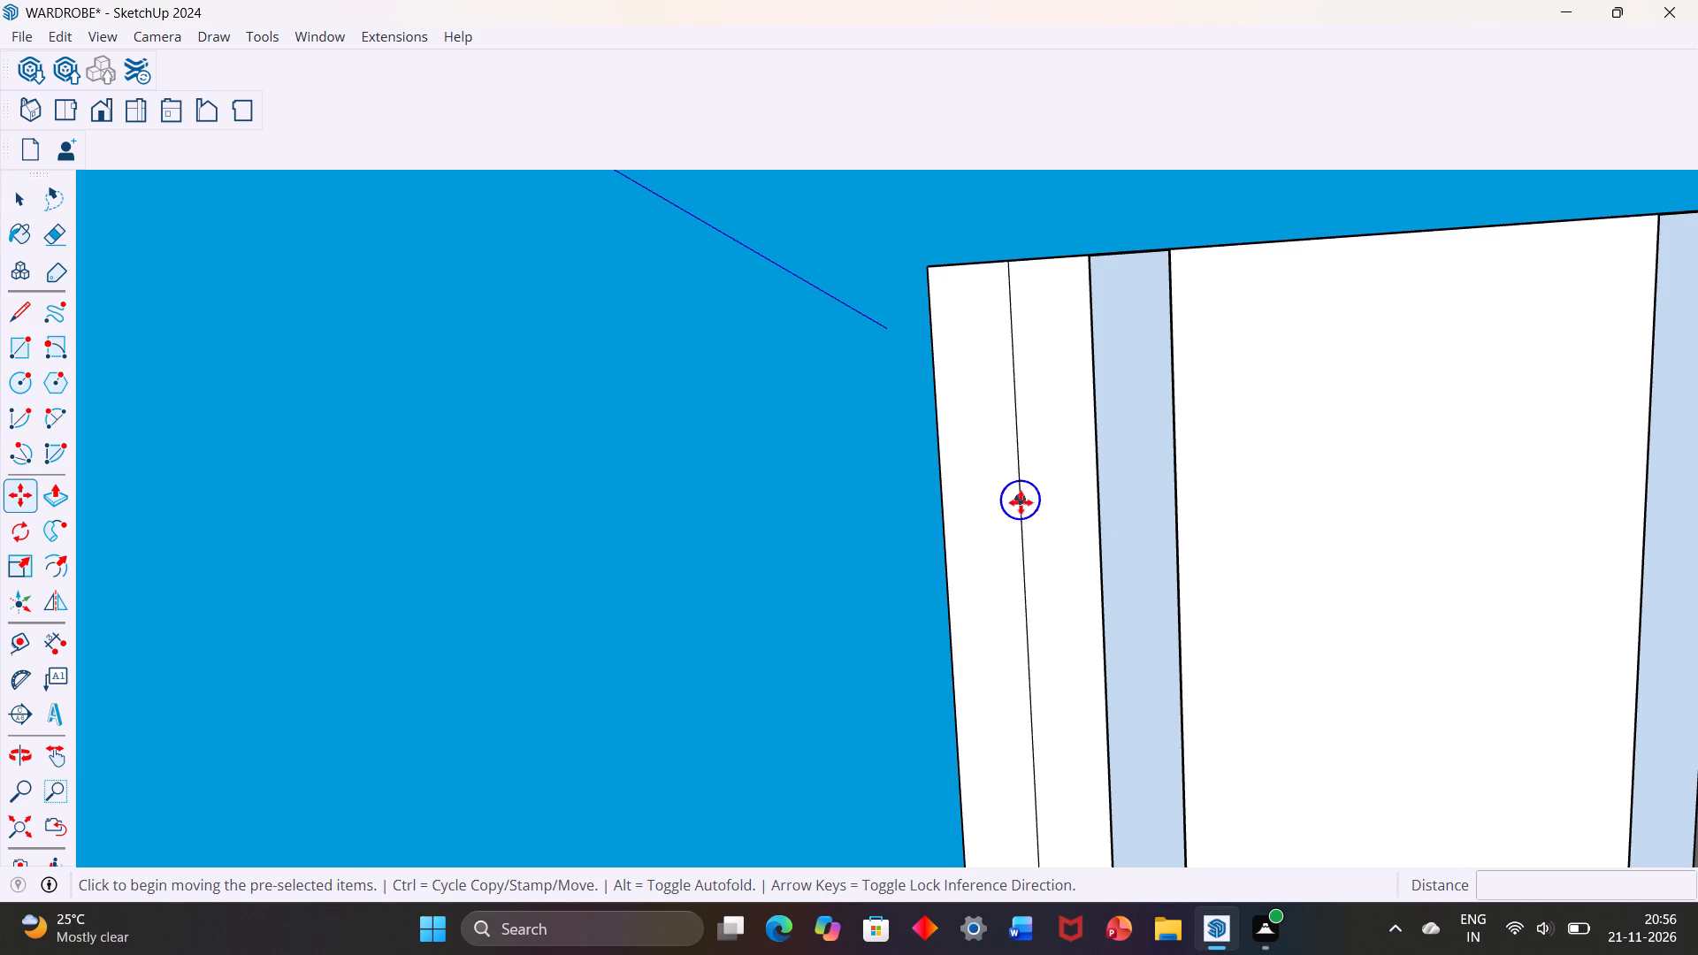
pyautogui.click(1021, 500)
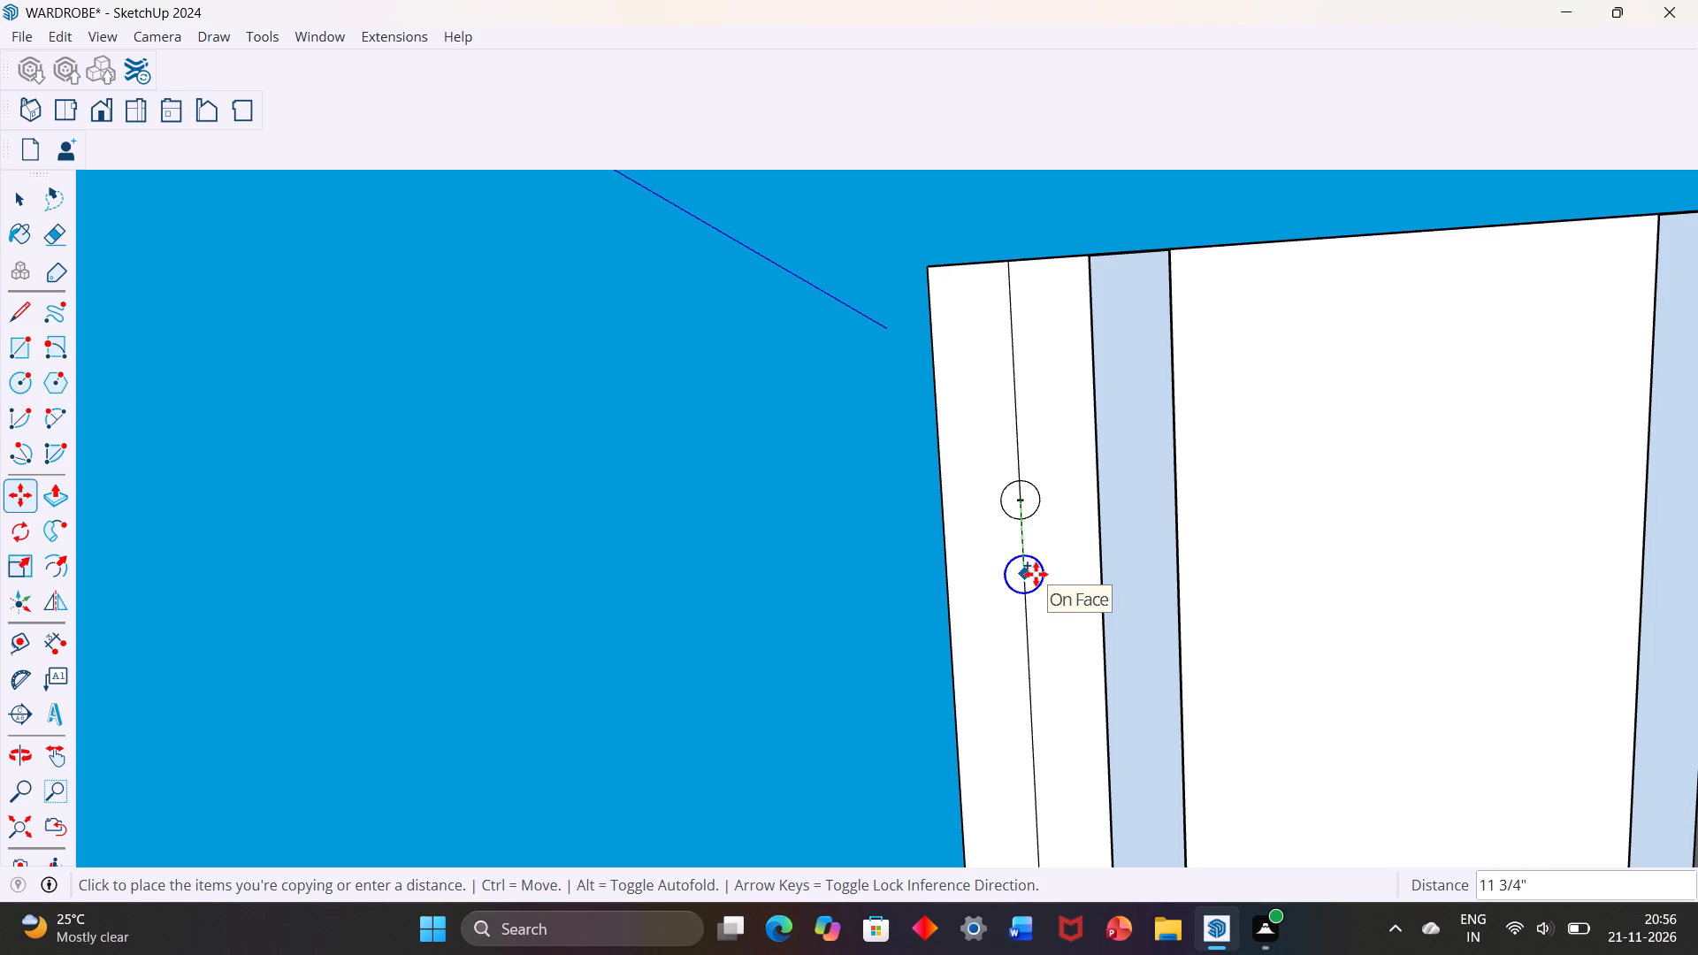
pyautogui.press('2')
pyautogui.press("'")
pyautogui.press('5')
pyautogui.hotkey('shift', '"')
pyautogui.press('Return')
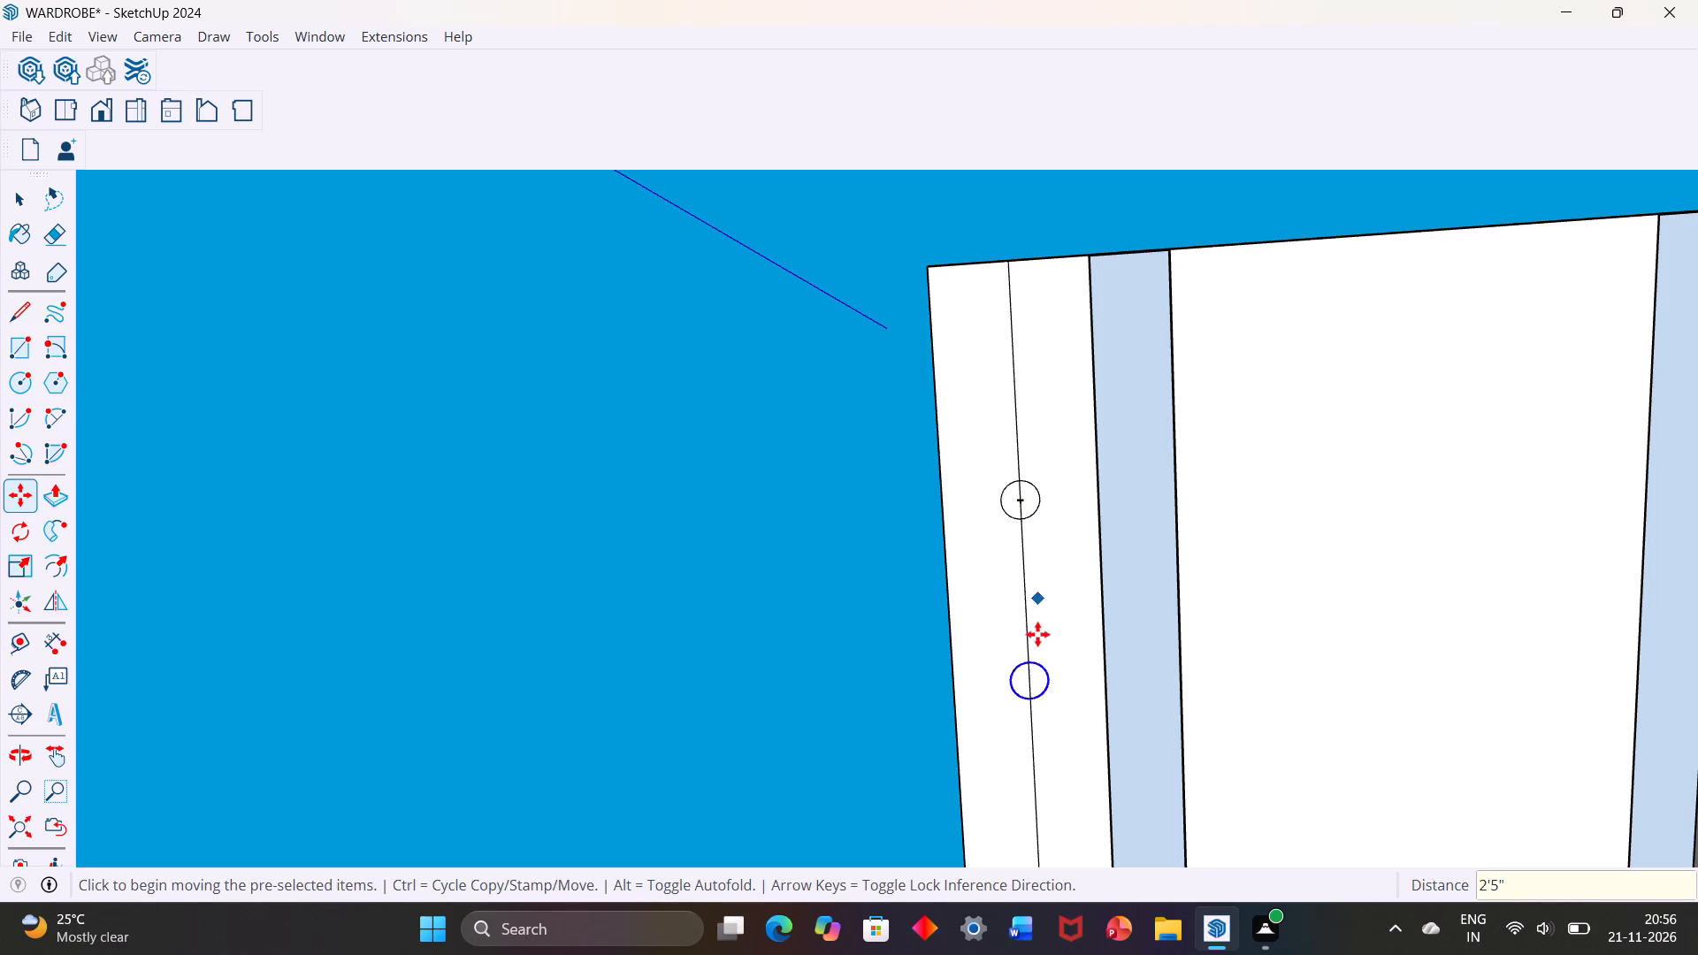
# Multiply the copy by 3 to repeat the circle at equal spacing down the 12' line.
pyautogui.scroll(-3, 1036, 638)
pyautogui.middleClick(1010, 593)
pyautogui.scroll(-2, 1021, 604)
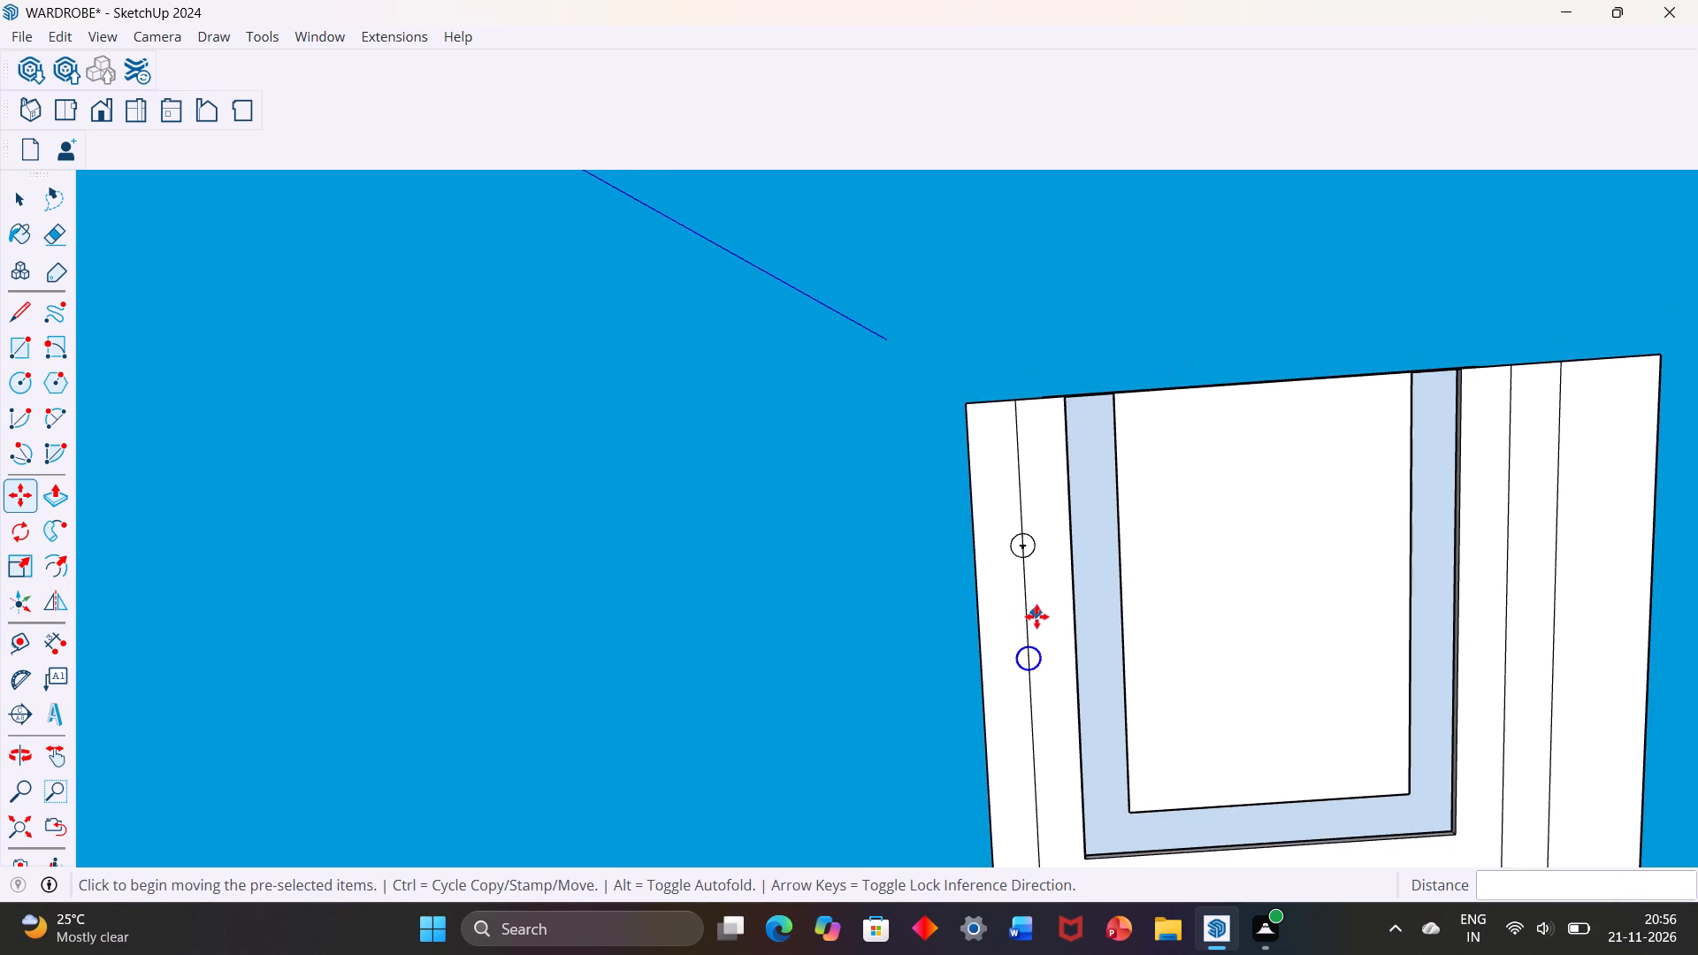
pyautogui.press('*')
pyautogui.press('3')
pyautogui.press('Return')
# Examine the row of circles along the 12' line and its distance from the panel's bottom edge.
pyautogui.scroll(-9, 1023, 605)
pyautogui.scroll(2, 1050, 708)
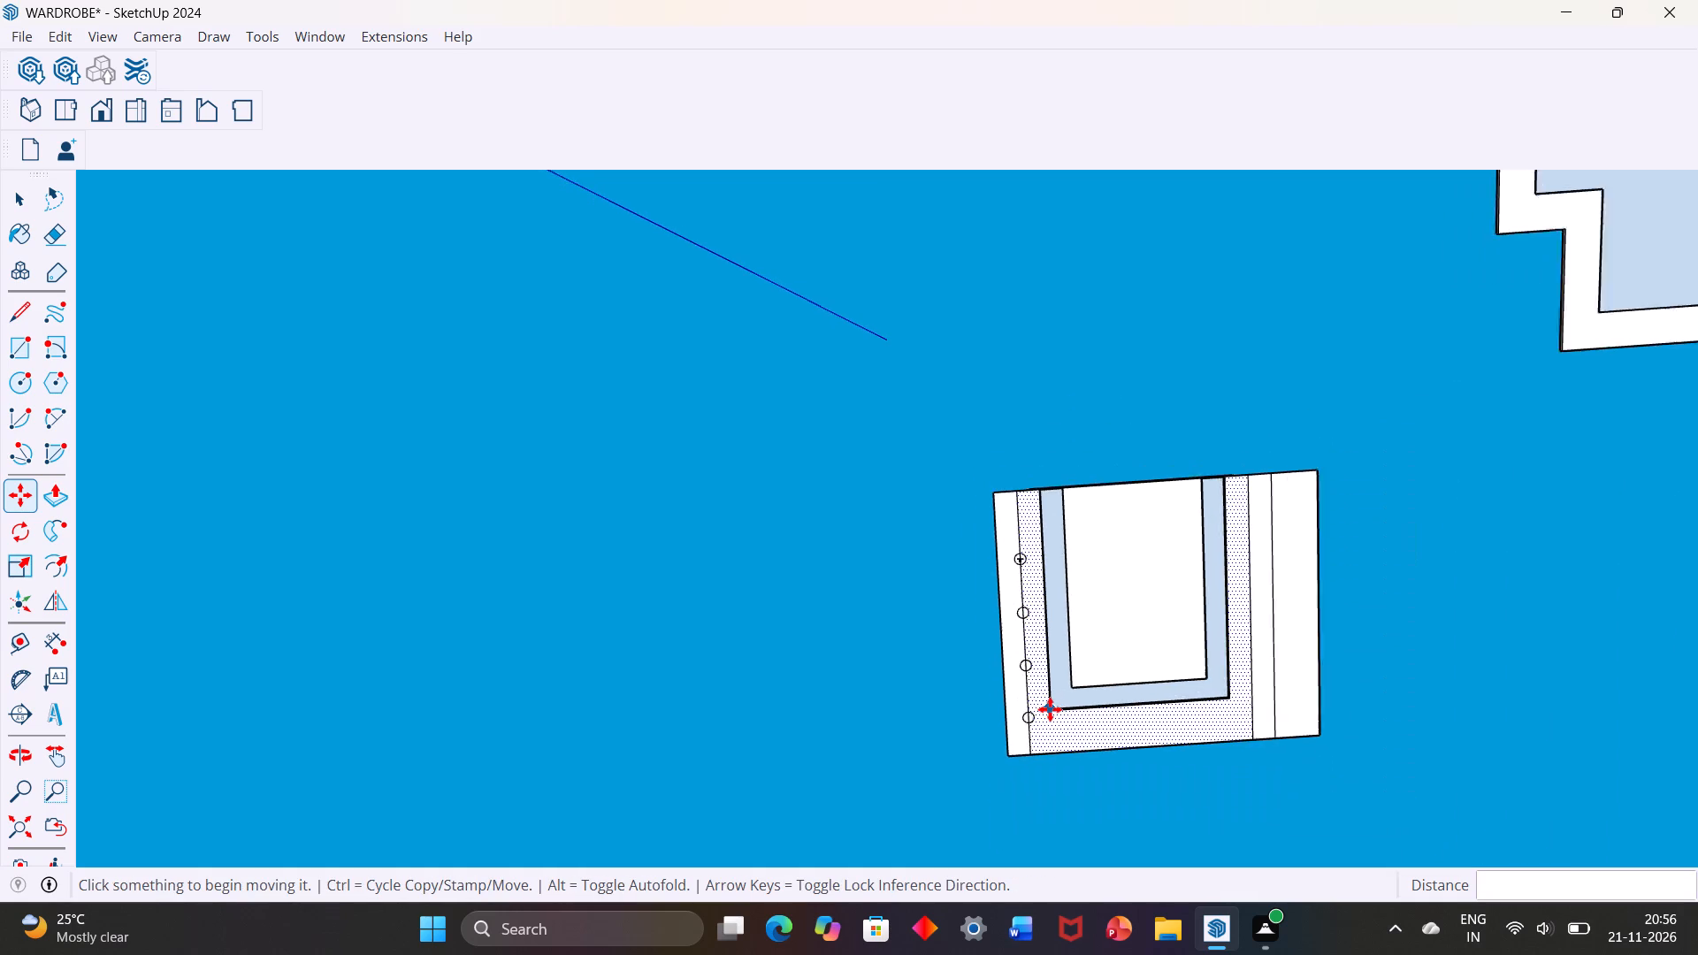
pyautogui.scroll(1, 1050, 709)
pyautogui.scroll(-3, 1052, 730)
pyautogui.scroll(11, 1043, 746)
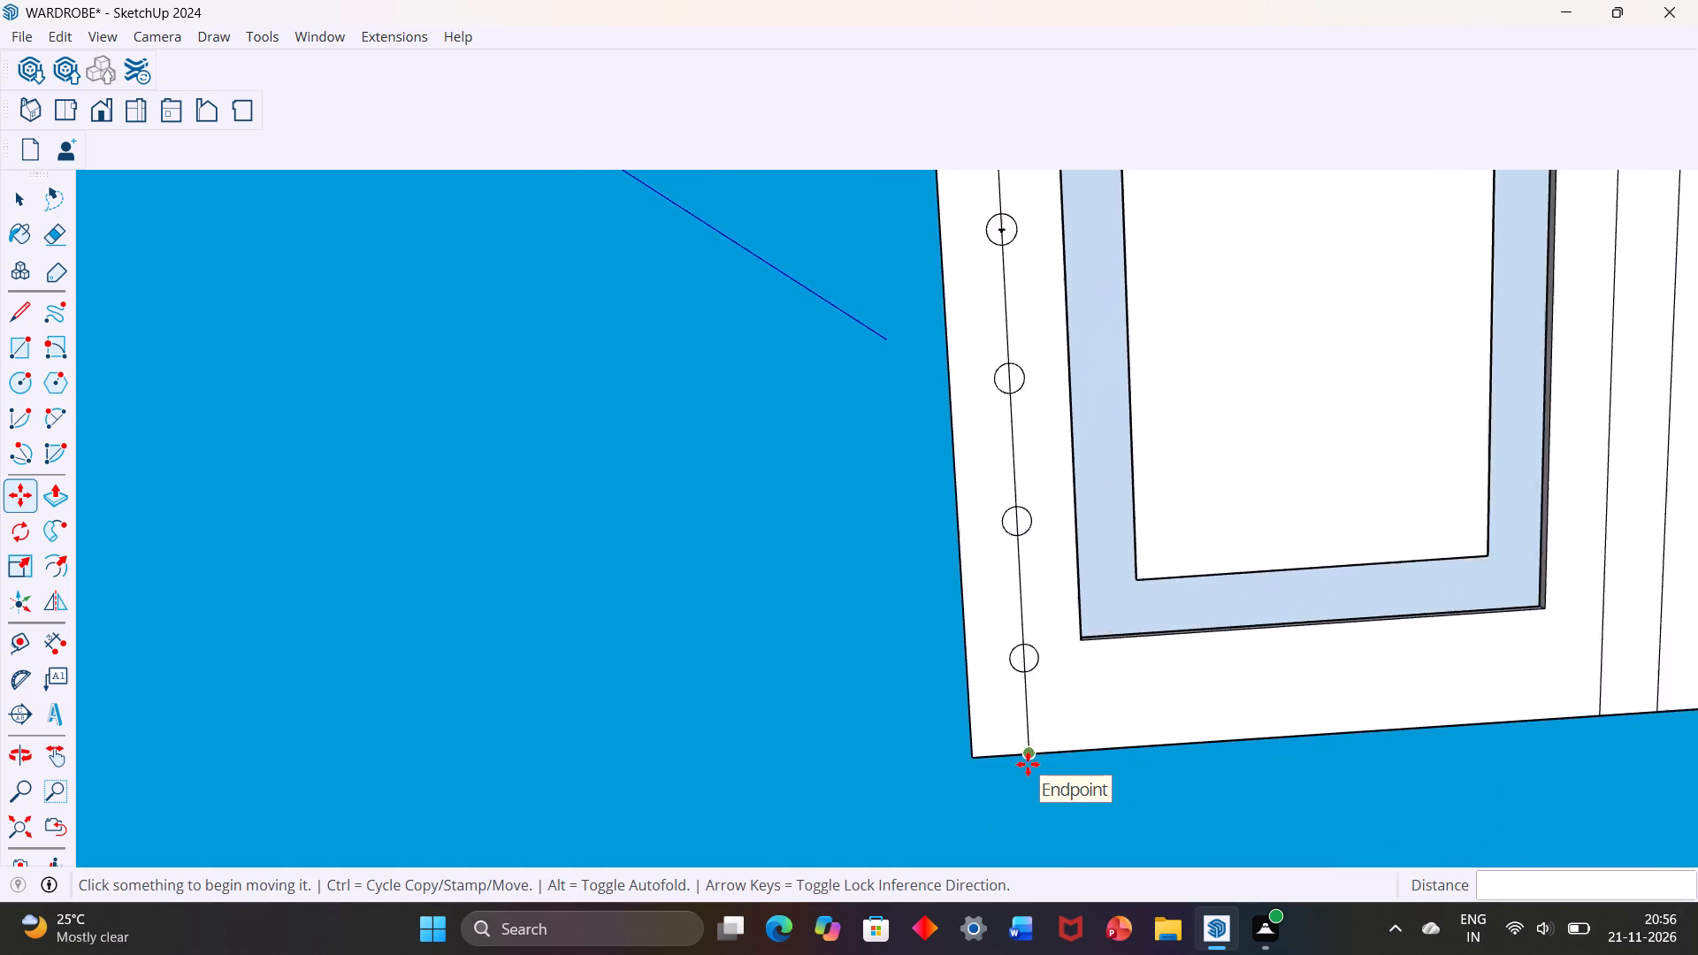
pyautogui.scroll(-8, 1028, 764)
pyautogui.scroll(3, 1027, 539)
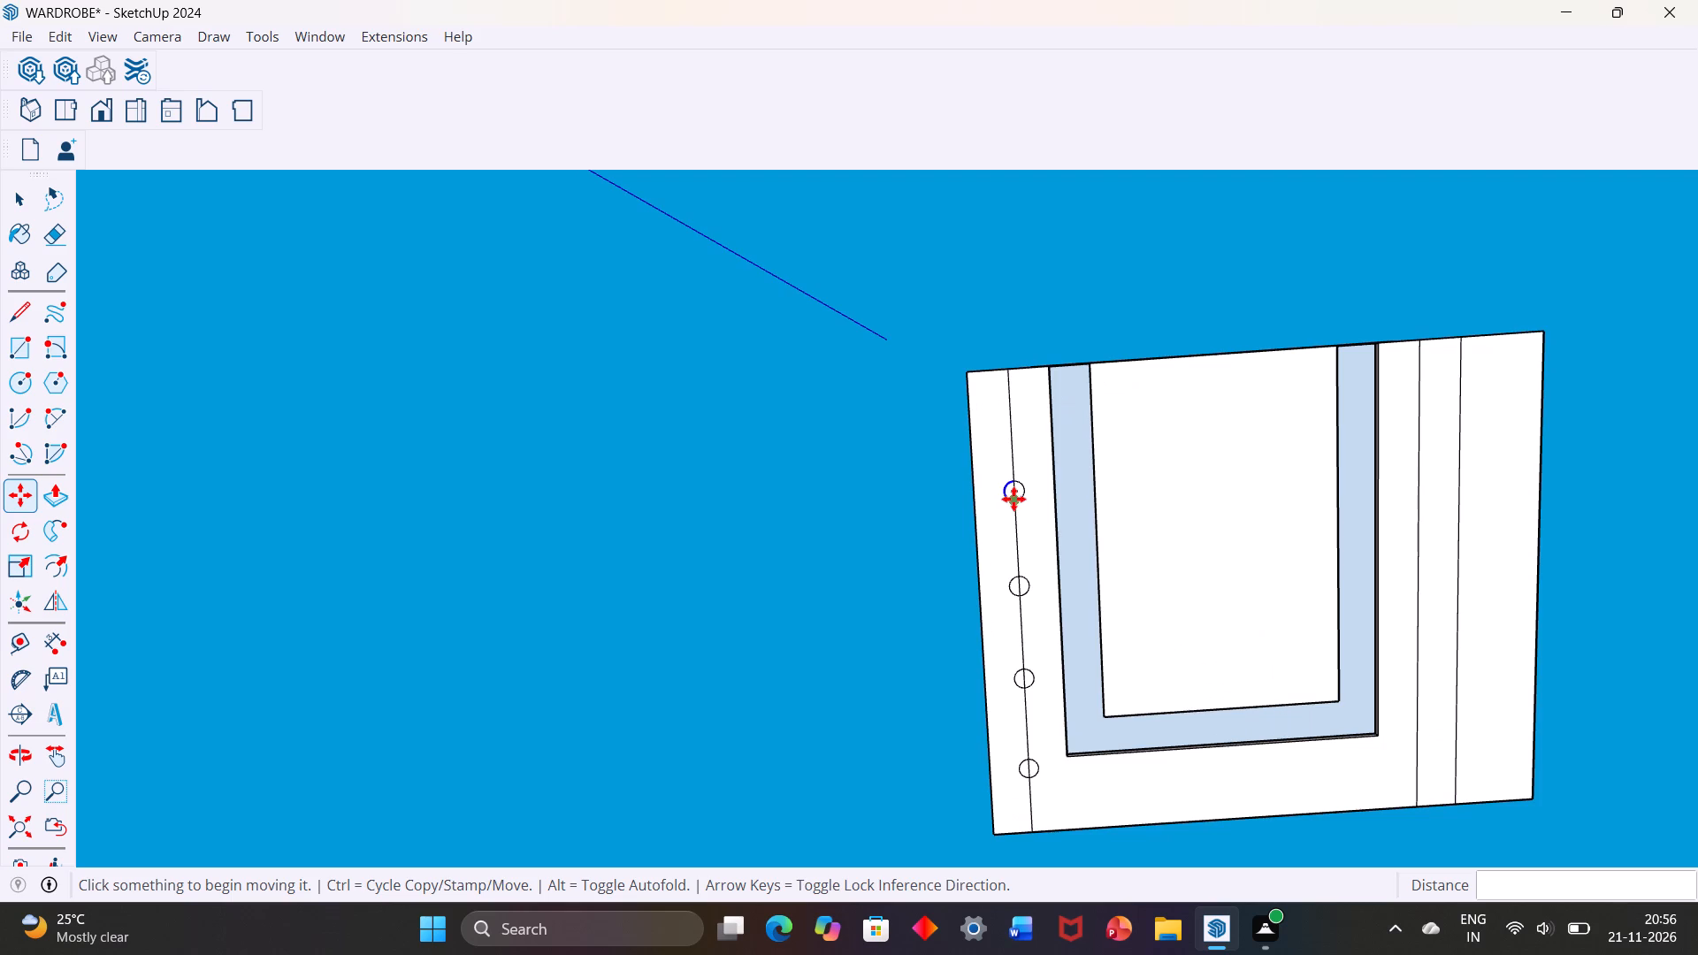
pyautogui.scroll(4, 1013, 499)
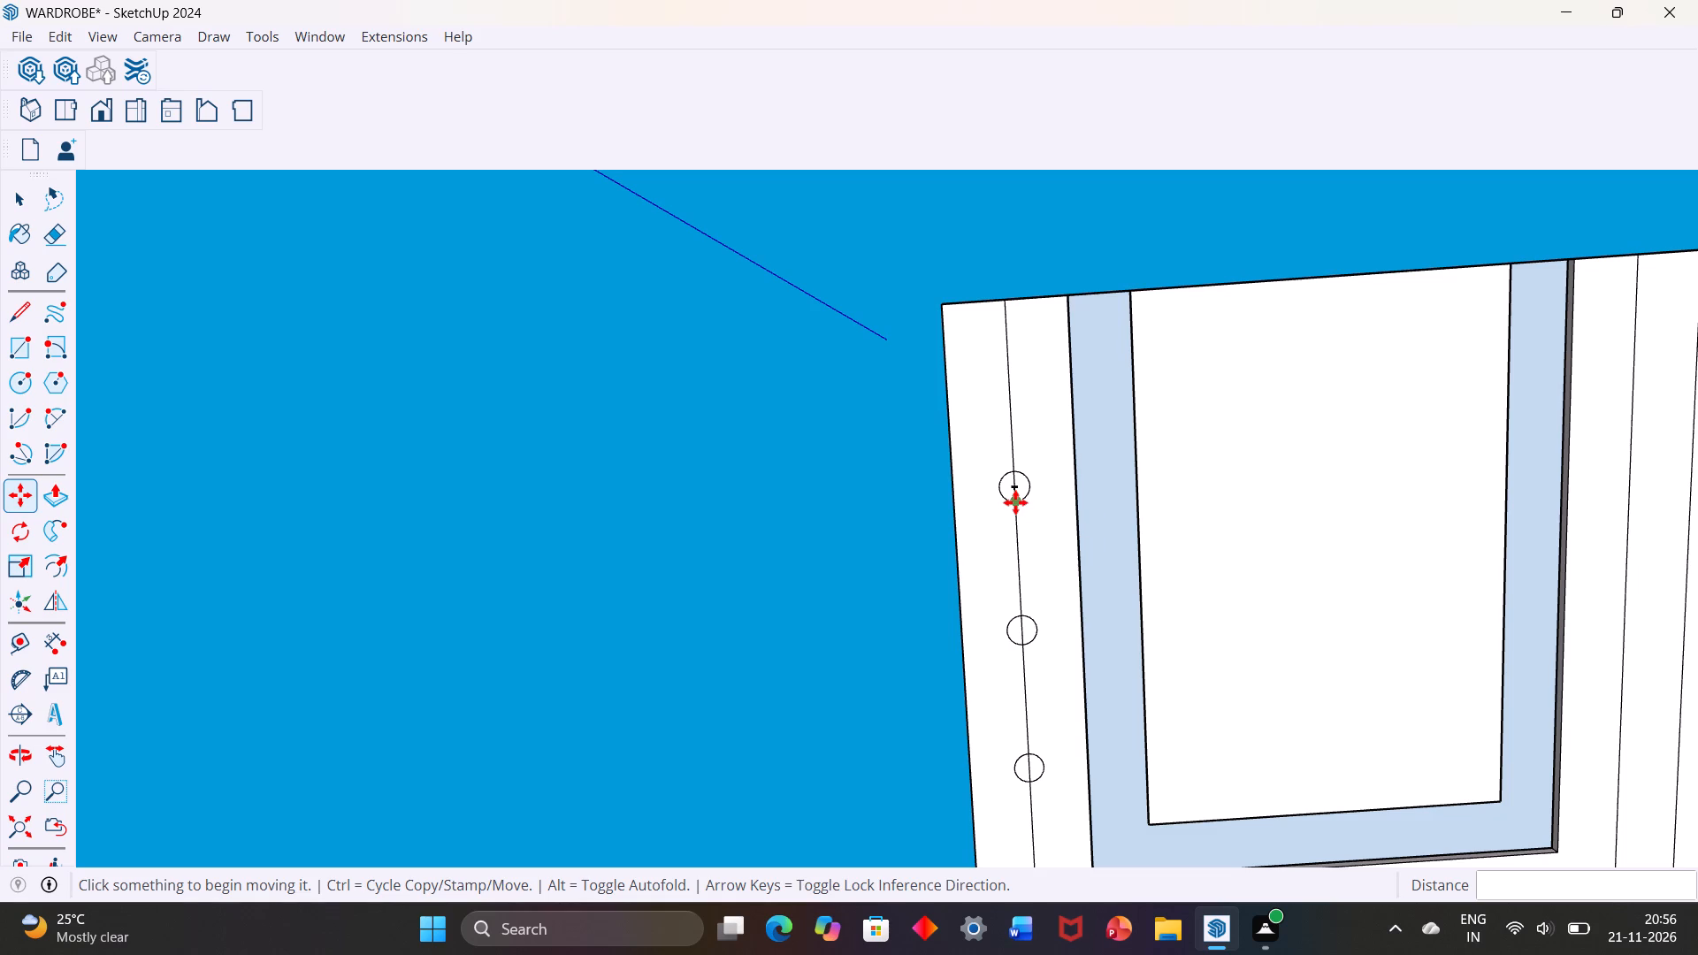
# Delete the segment of the 12' line between the first and second circles.
pyautogui.press('space')
pyautogui.scroll(-5, 985, 516)
pyautogui.scroll(3, 1017, 570)
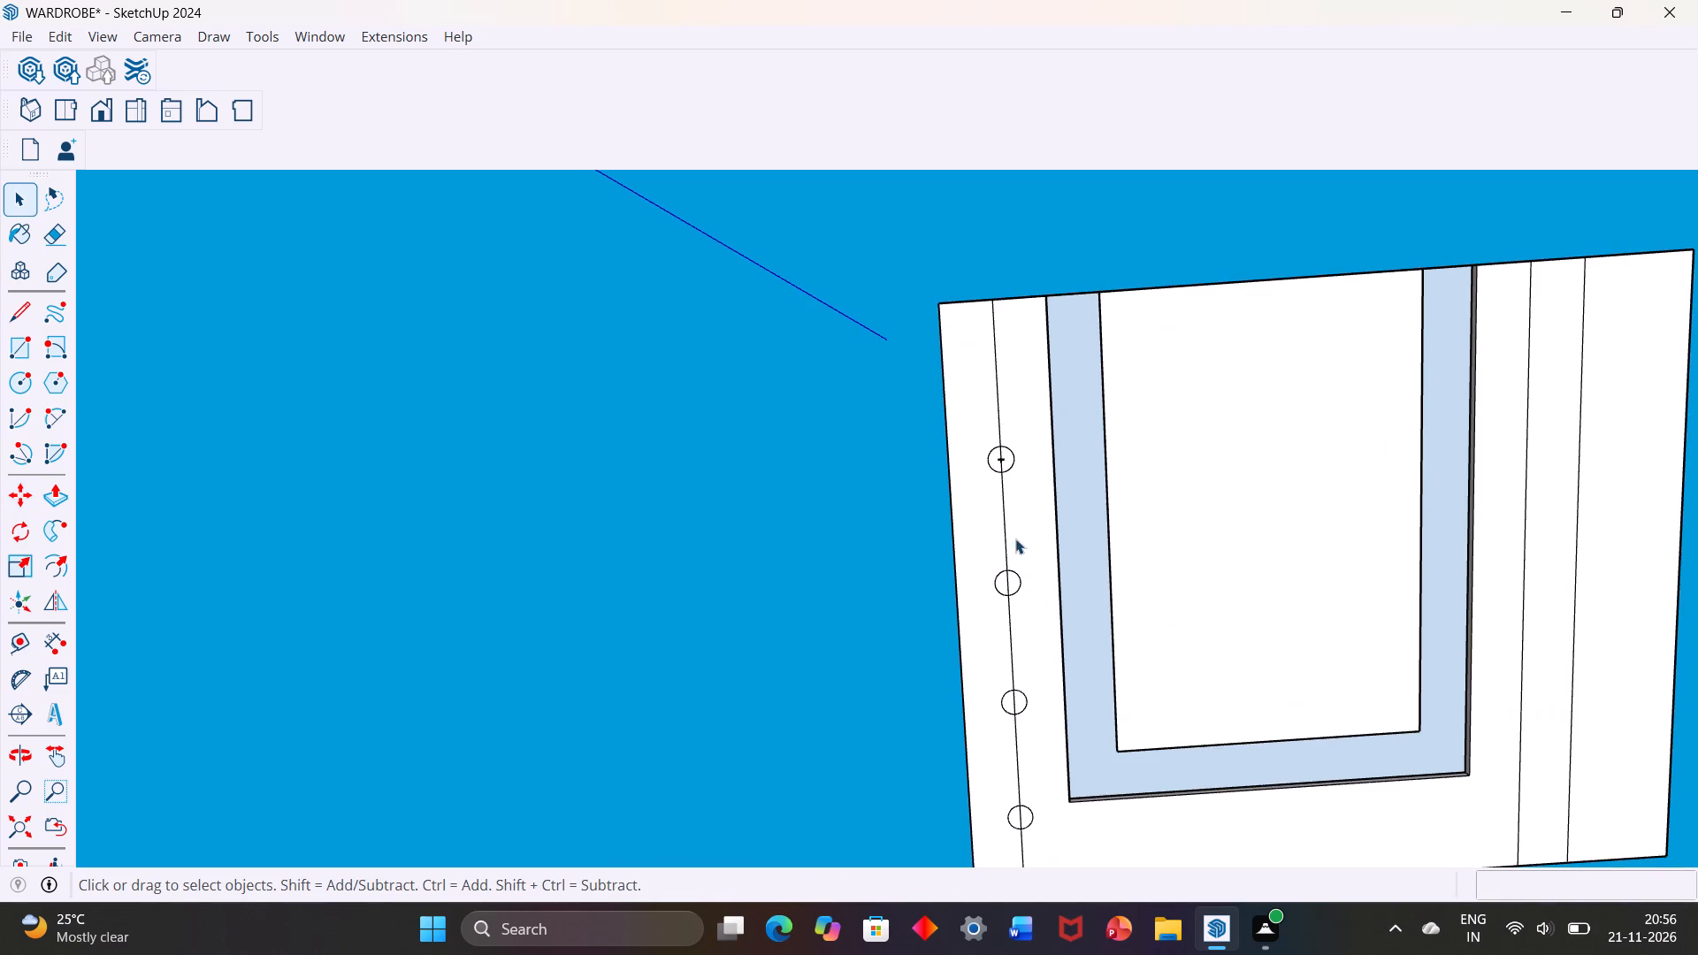
pyautogui.click(1003, 531)
pyautogui.press('Delete')
# Erase the parts of the 12' line above the top circle and across its inside.
pyautogui.click(50, 239)
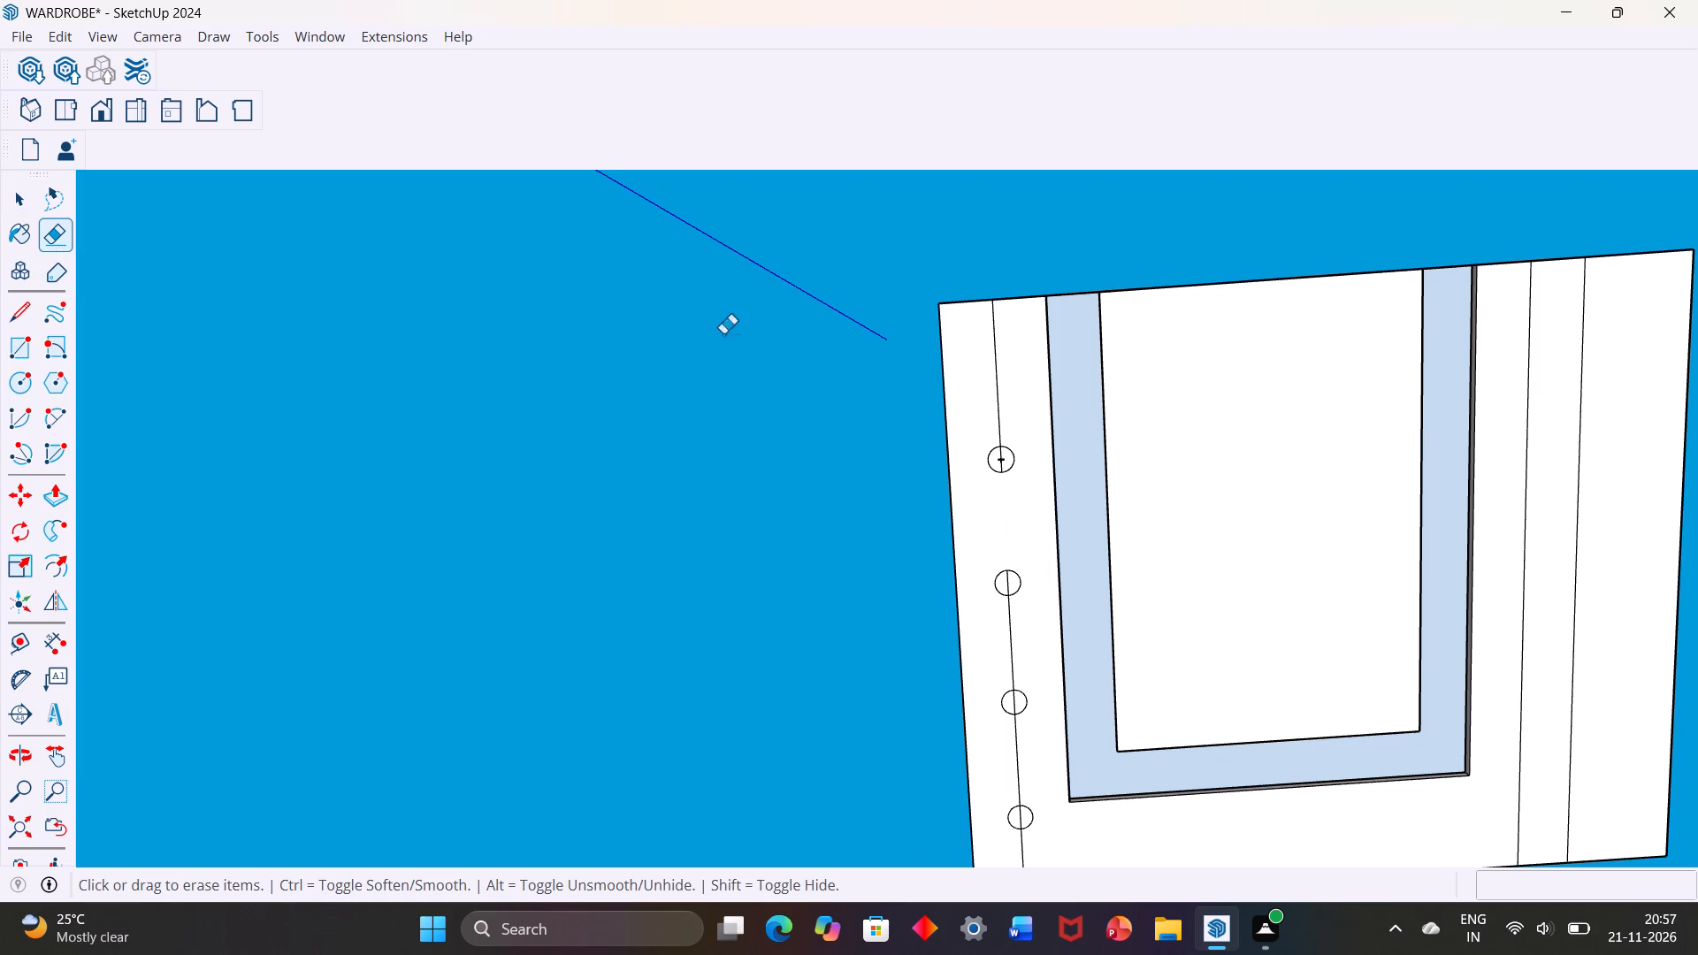
pyautogui.moveTo(970, 369); pyautogui.dragTo(1002, 380)
pyautogui.scroll(4, 980, 409)
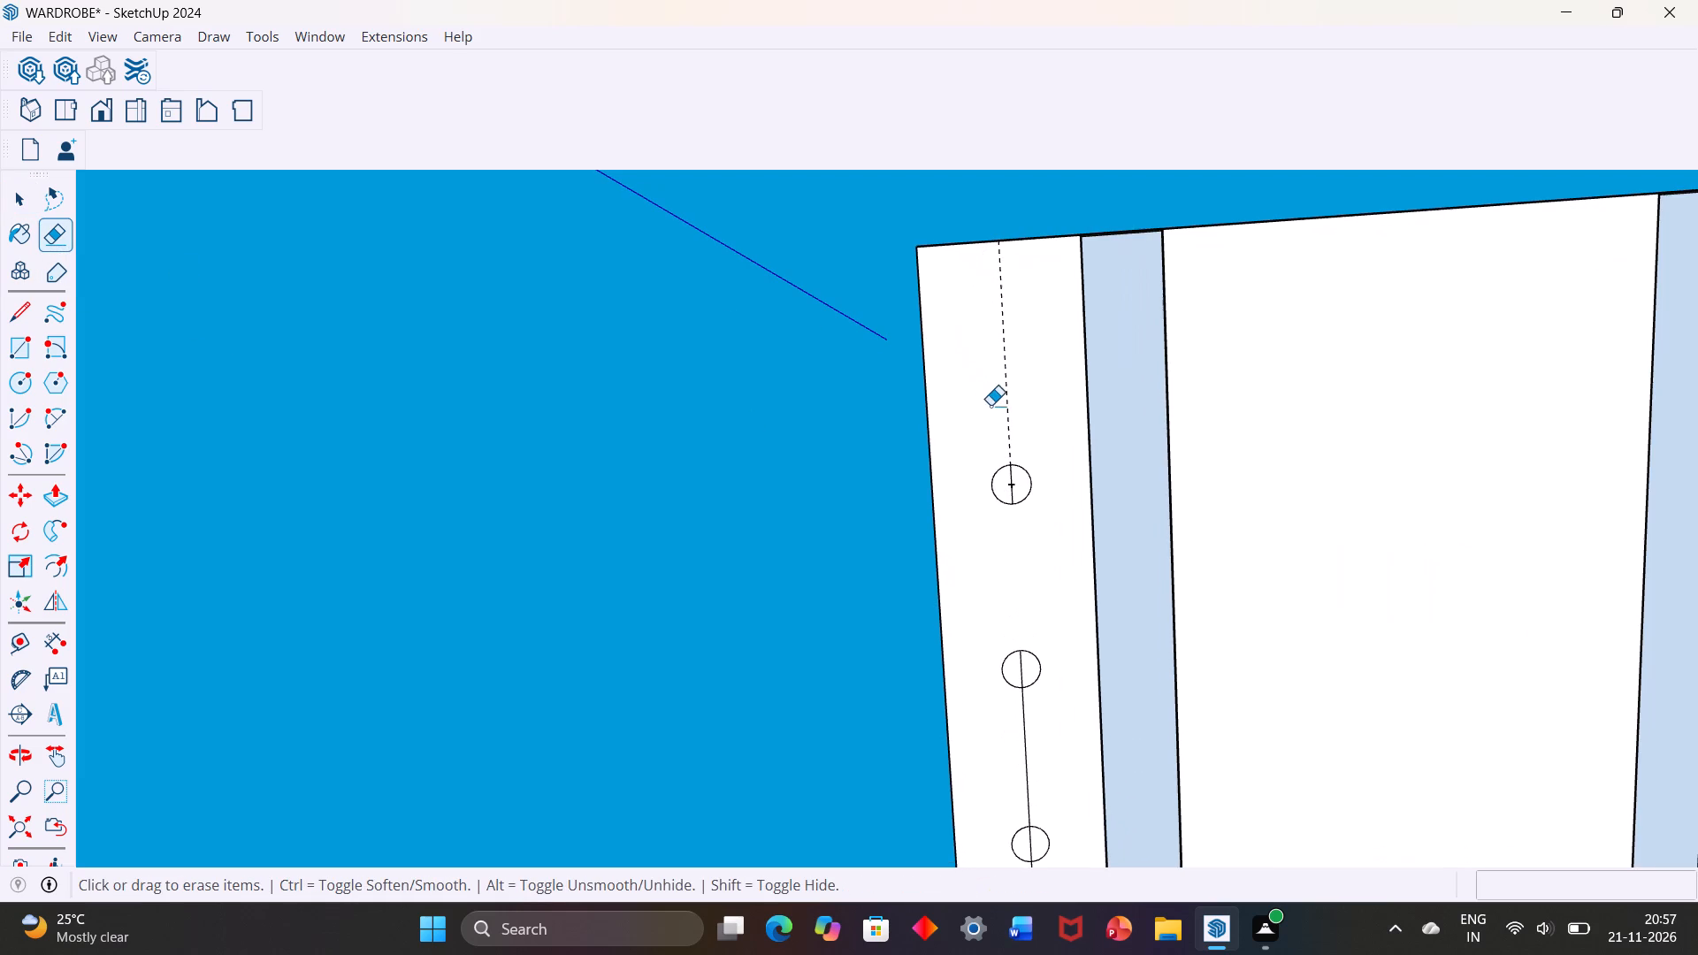
pyautogui.moveTo(990, 405); pyautogui.dragTo(1029, 412)
pyautogui.scroll(7, 1018, 408)
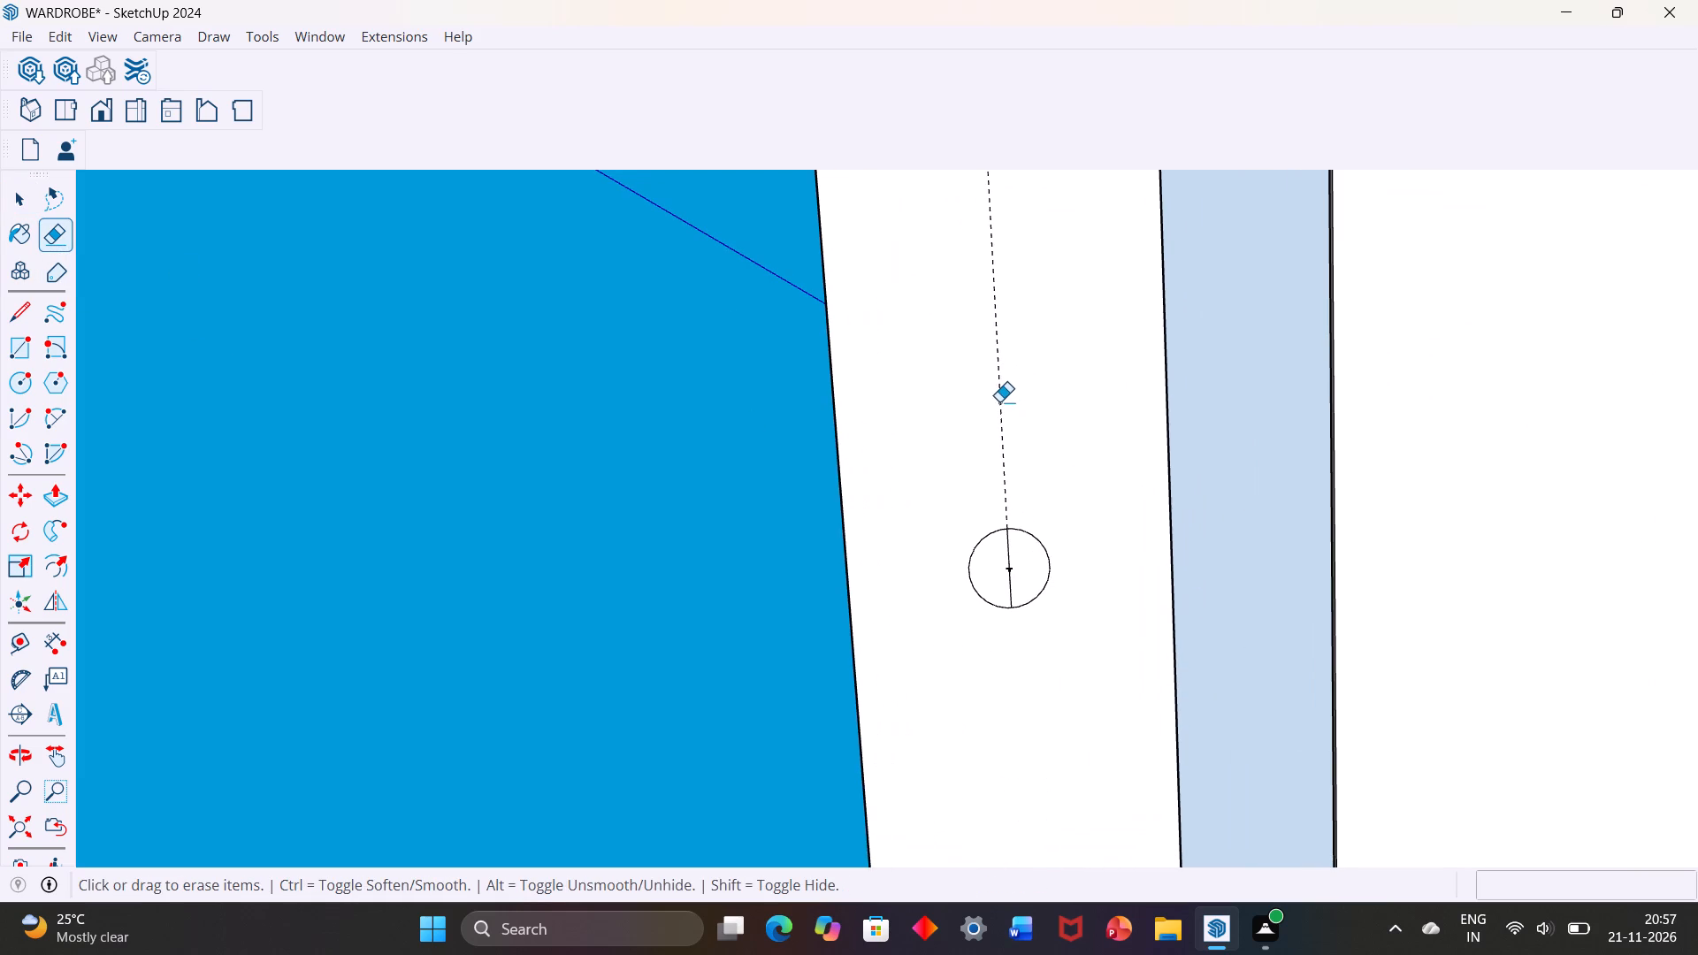
pyautogui.click(999, 401)
pyautogui.click(998, 407)
pyautogui.scroll(8, 996, 430)
pyautogui.moveTo(999, 463); pyautogui.dragTo(1047, 492)
pyautogui.scroll(4, 997, 495)
pyautogui.moveTo(1022, 591); pyautogui.dragTo(1054, 598)
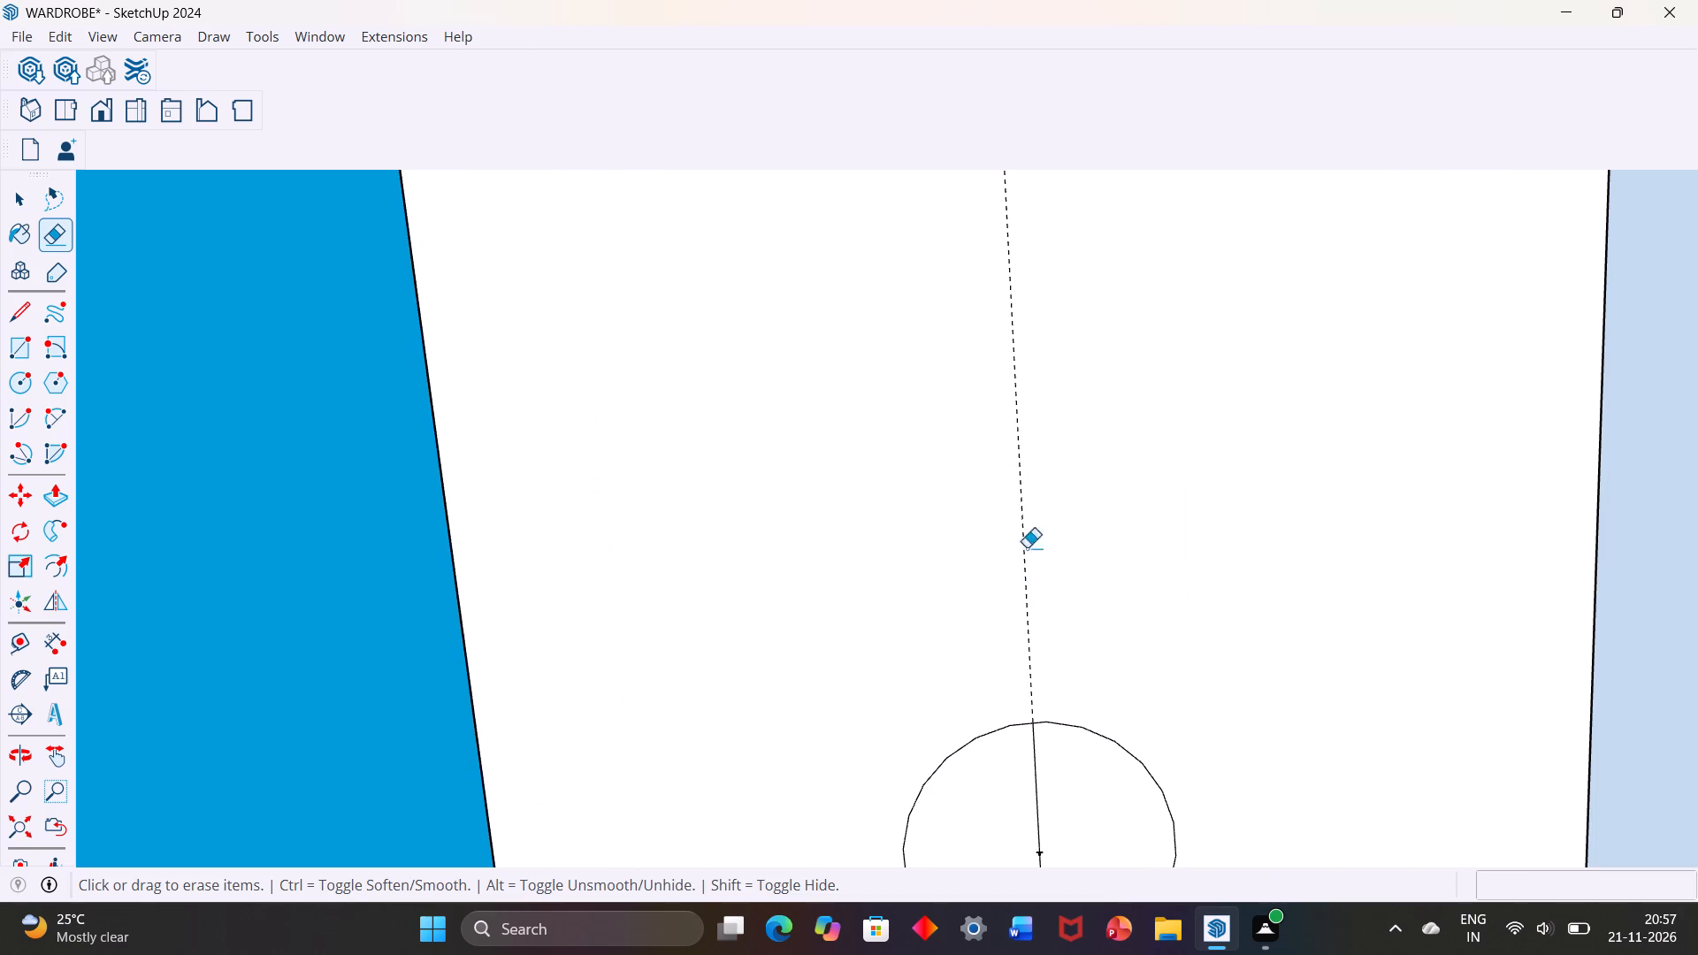
pyautogui.scroll(-12, 1027, 547)
pyautogui.scroll(5, 1013, 605)
pyautogui.moveTo(1024, 599); pyautogui.dragTo(1058, 604)
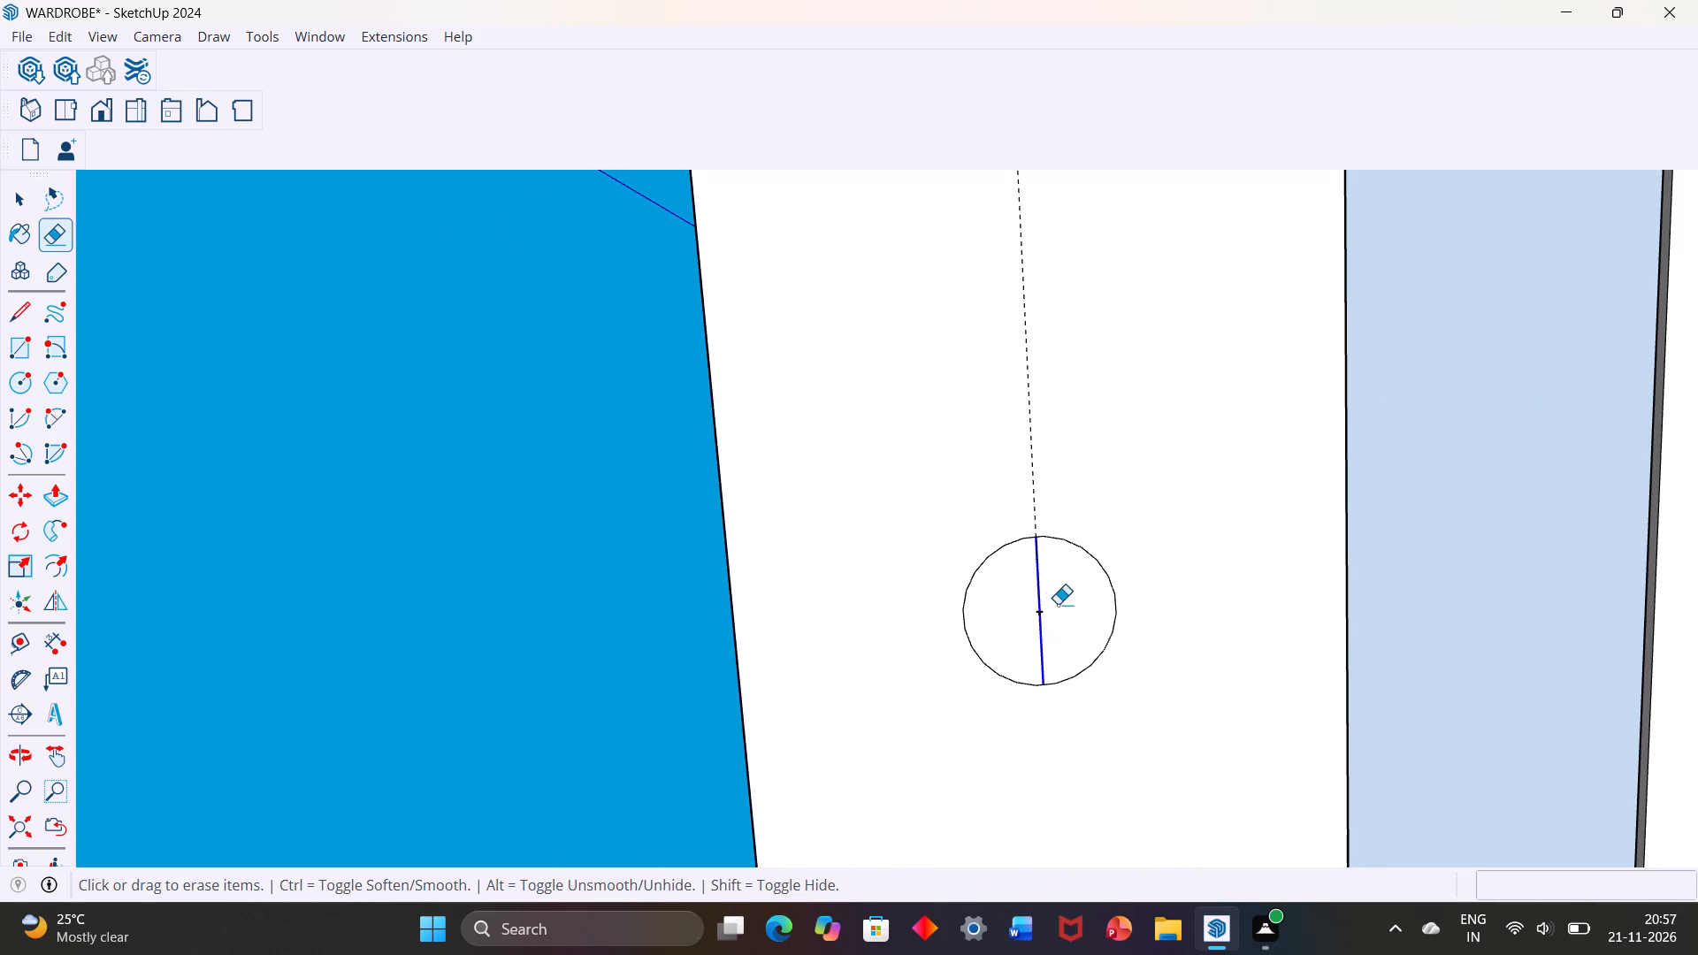
# Erase the line segment between the second and third circles and the piece crossing the second circle.
pyautogui.scroll(-20, 1021, 603)
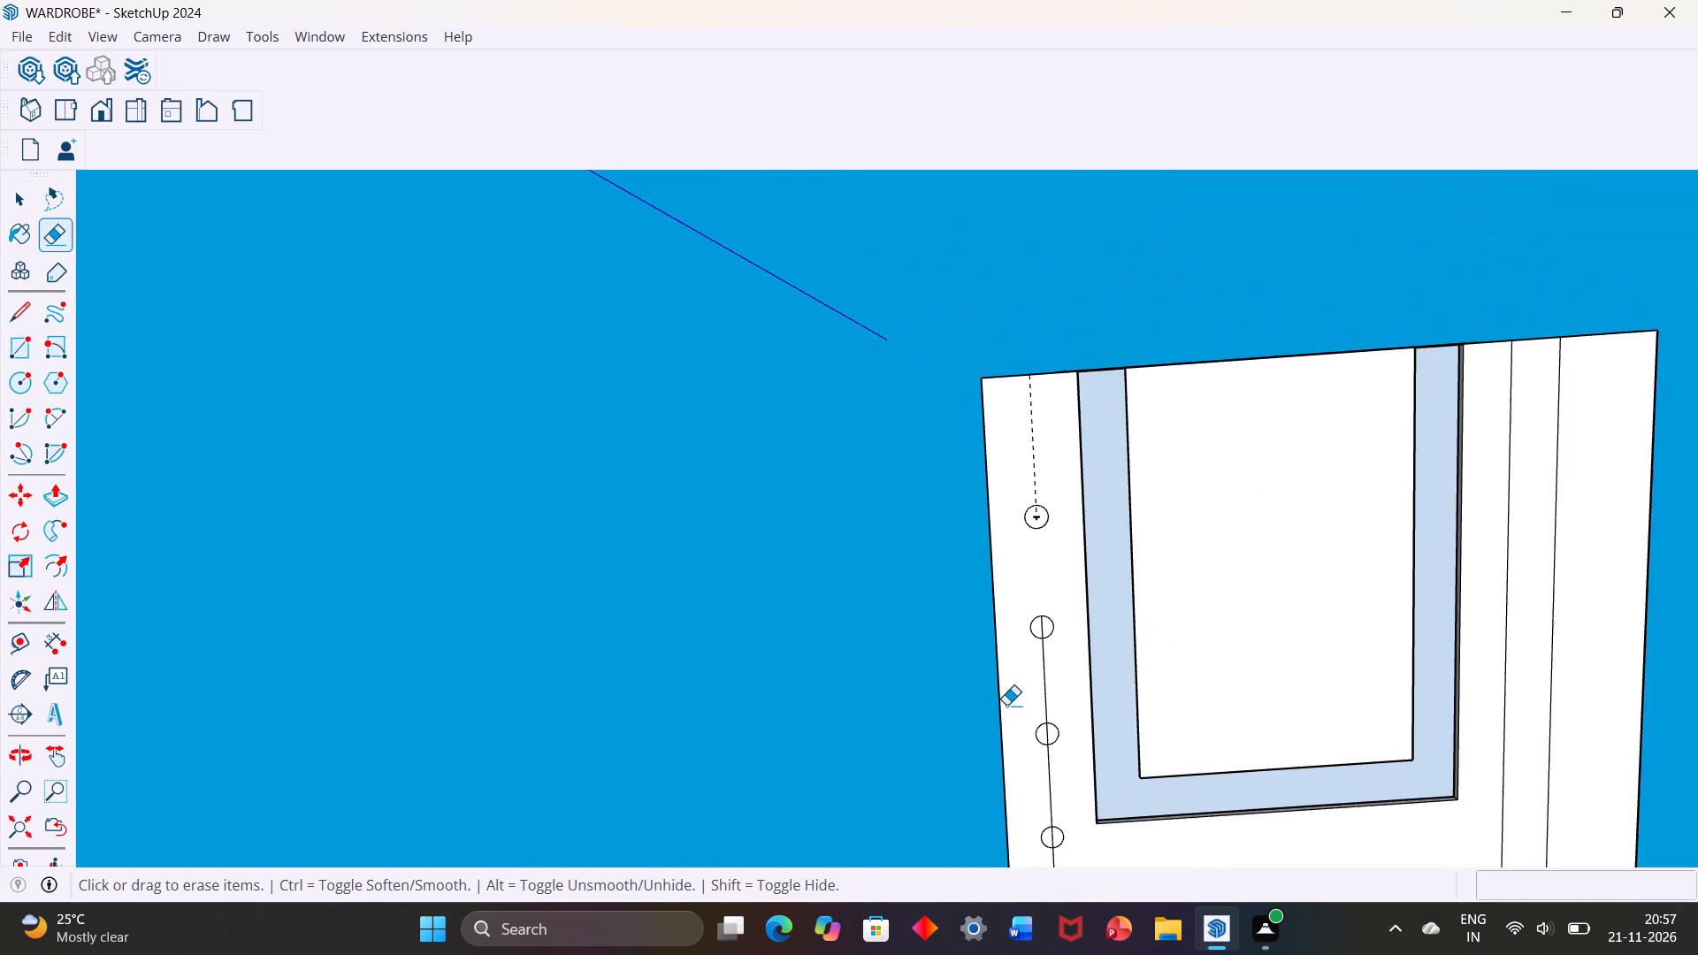
pyautogui.scroll(6, 1027, 680)
pyautogui.moveTo(1030, 677); pyautogui.dragTo(1085, 676)
pyautogui.scroll(-4, 1025, 711)
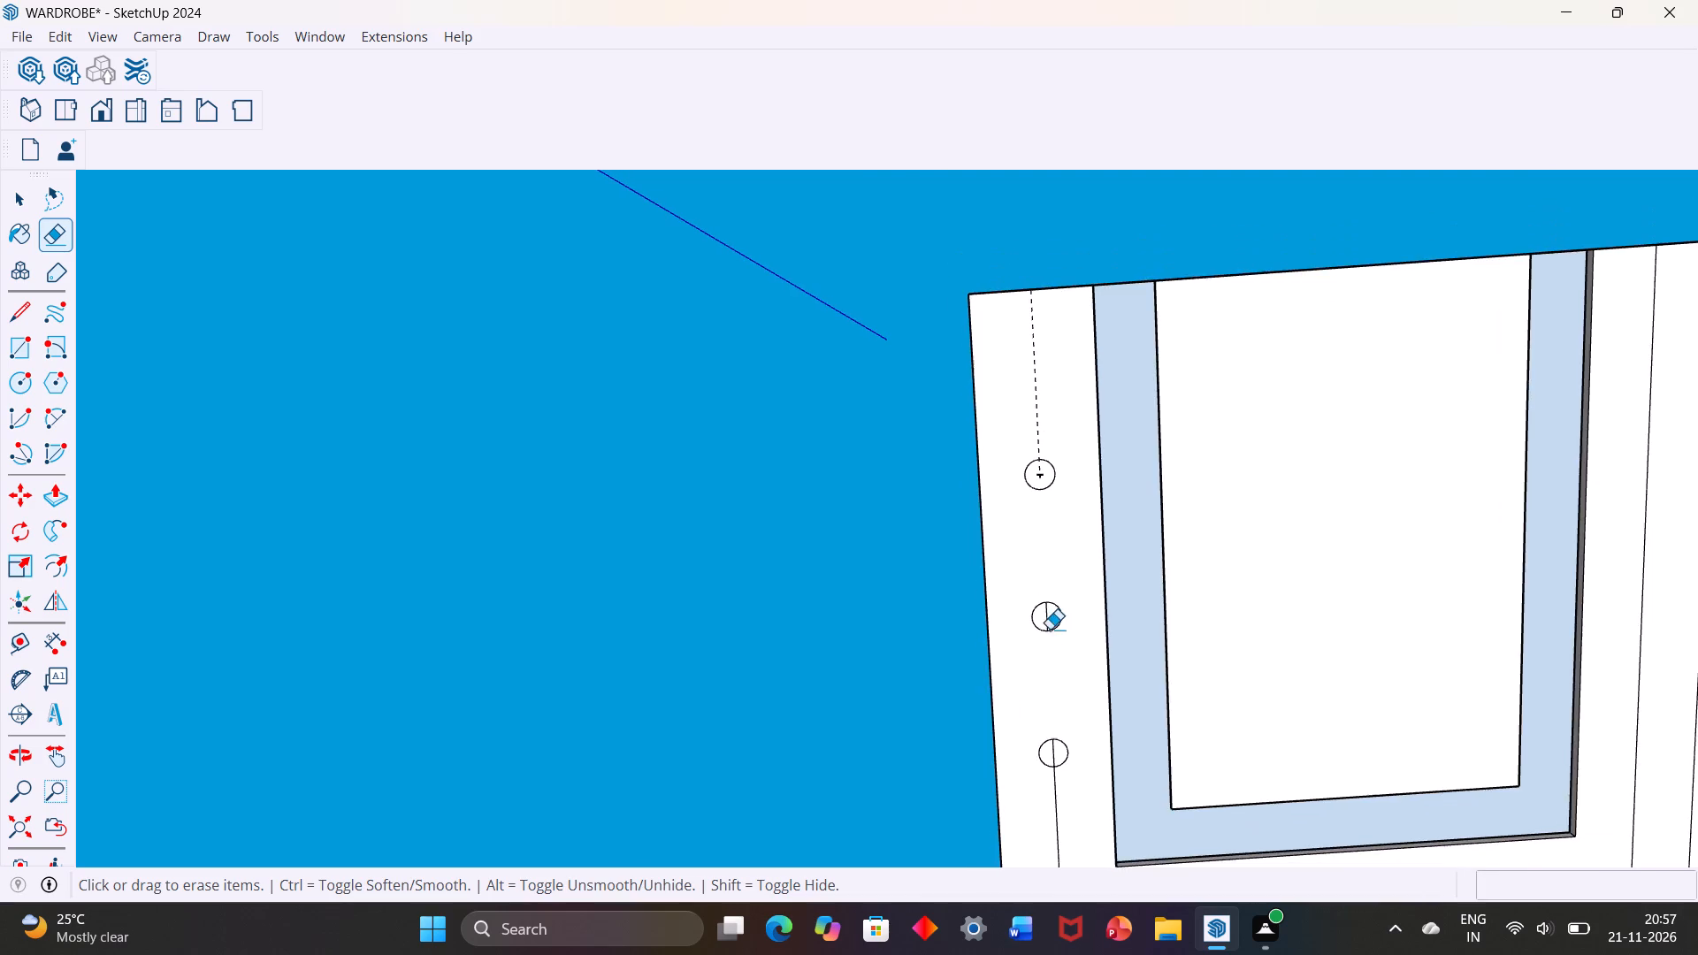
pyautogui.scroll(9, 1052, 622)
pyautogui.moveTo(1034, 616); pyautogui.dragTo(1050, 616)
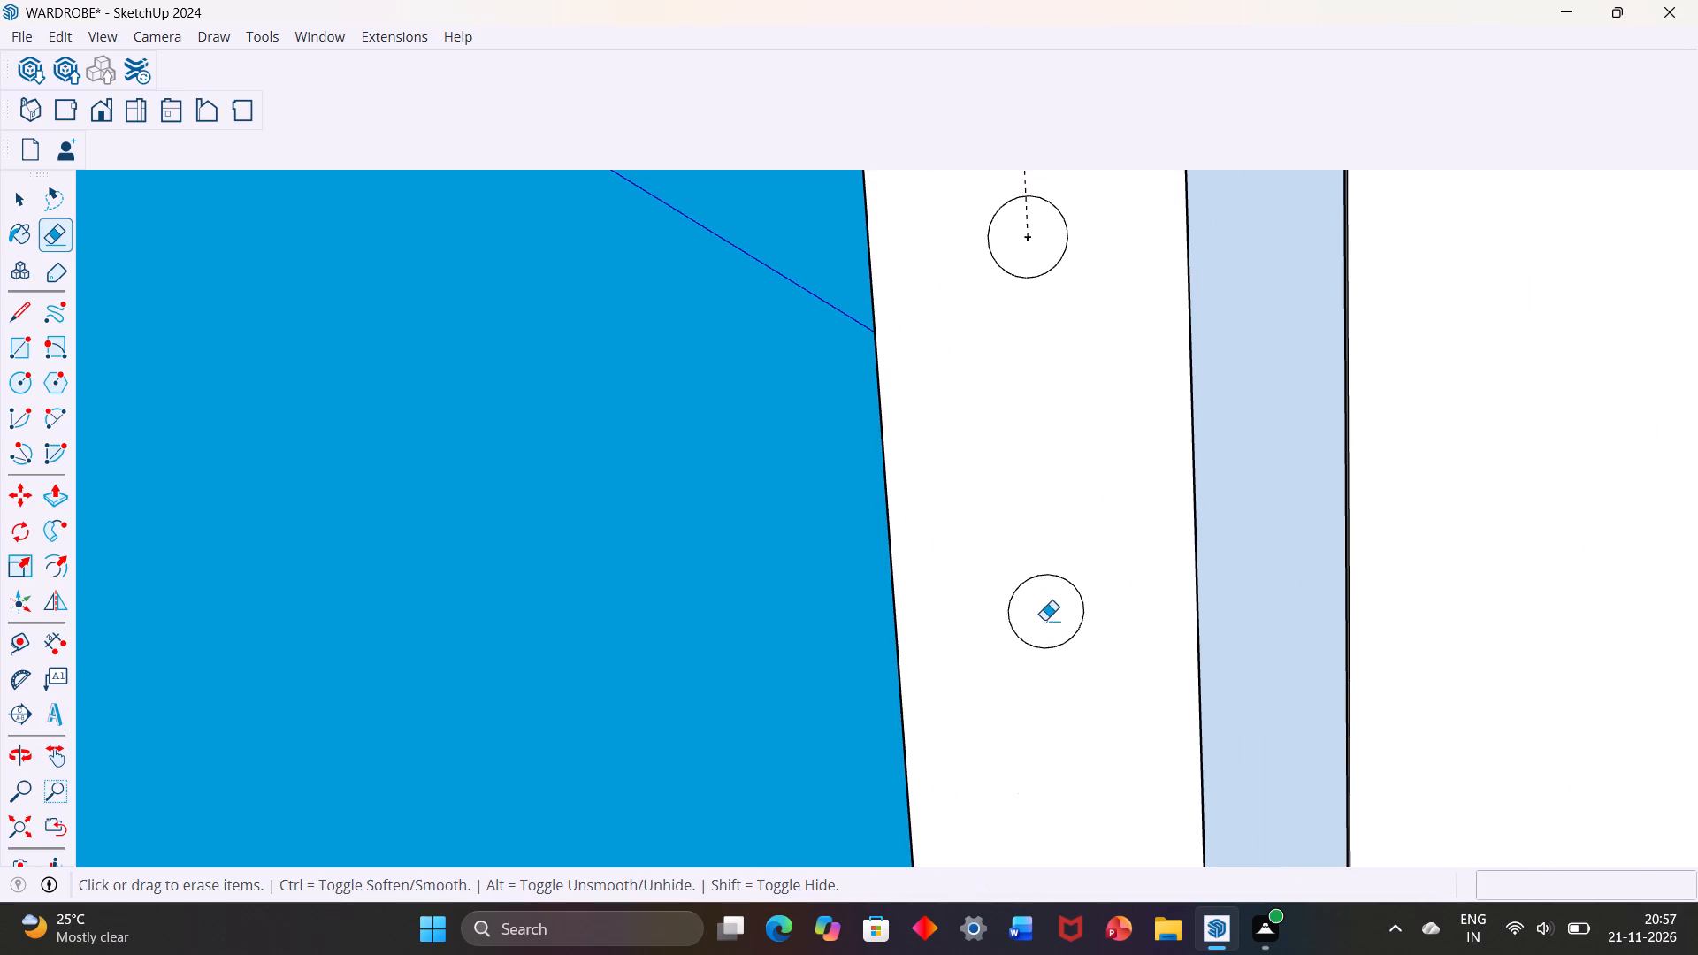
# Erase the line segment below the bottom circle and the piece crossing the inside of that circle.
pyautogui.scroll(-14, 1044, 620)
pyautogui.rightClick(1050, 689)
pyautogui.scroll(-3, 1089, 578)
pyautogui.scroll(-10, 1061, 716)
pyautogui.click(955, 691)
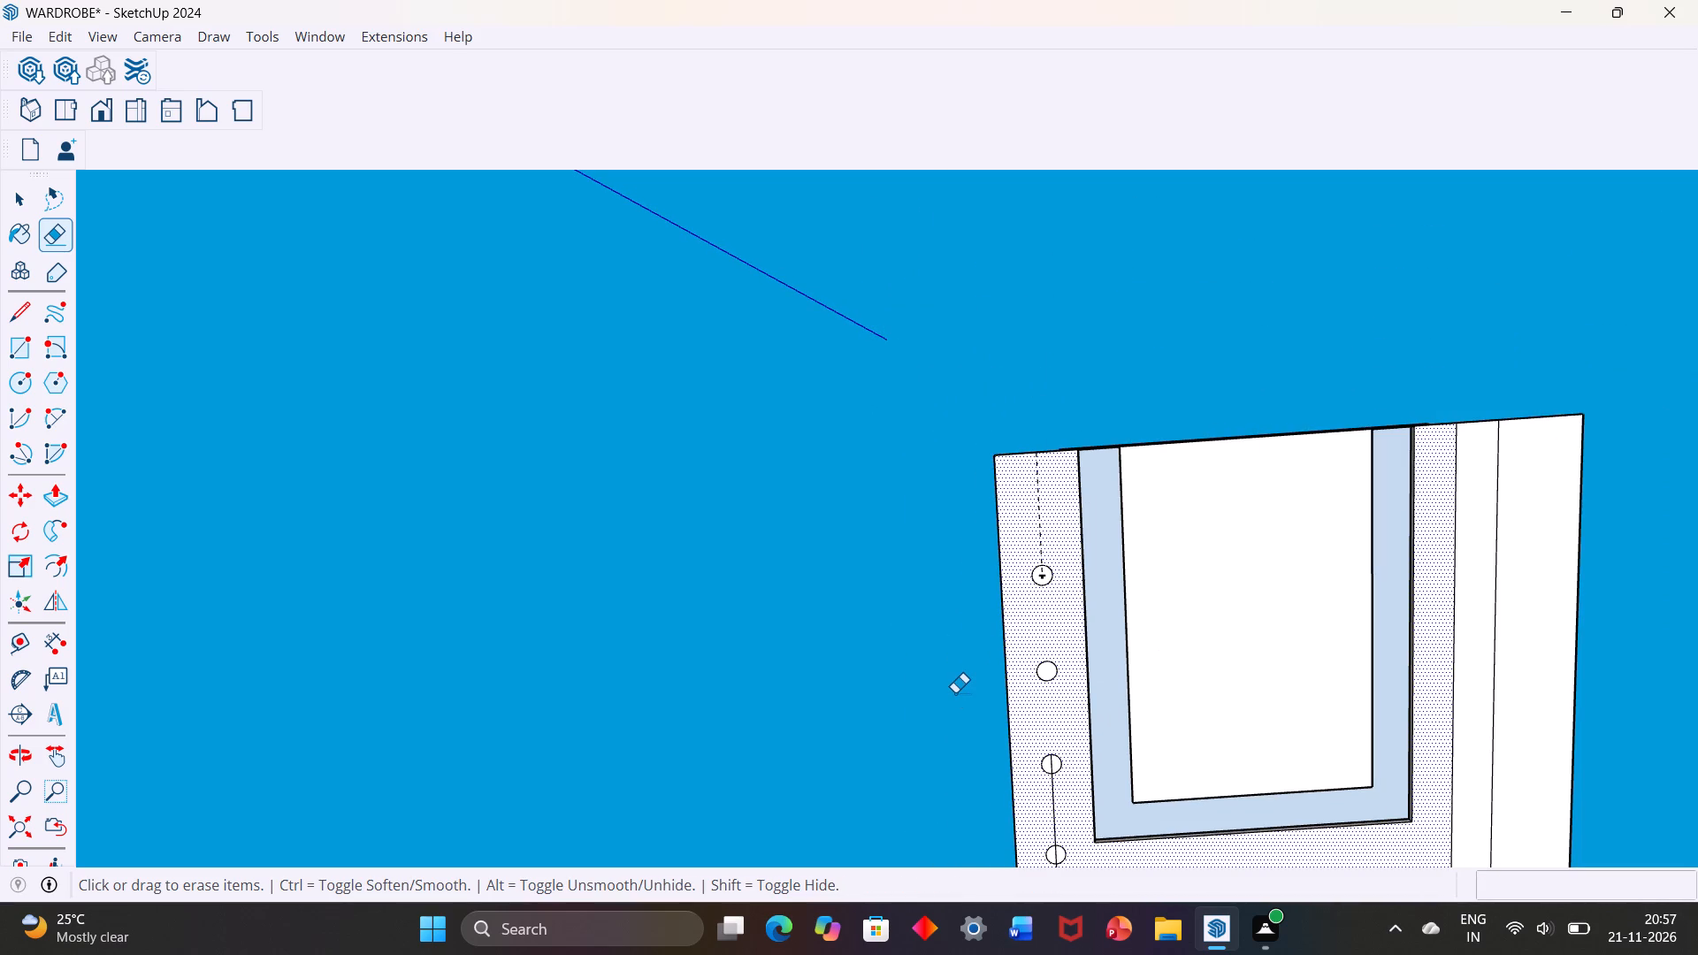
pyautogui.click(955, 692)
pyautogui.scroll(1, 946, 693)
pyautogui.scroll(-12, 952, 690)
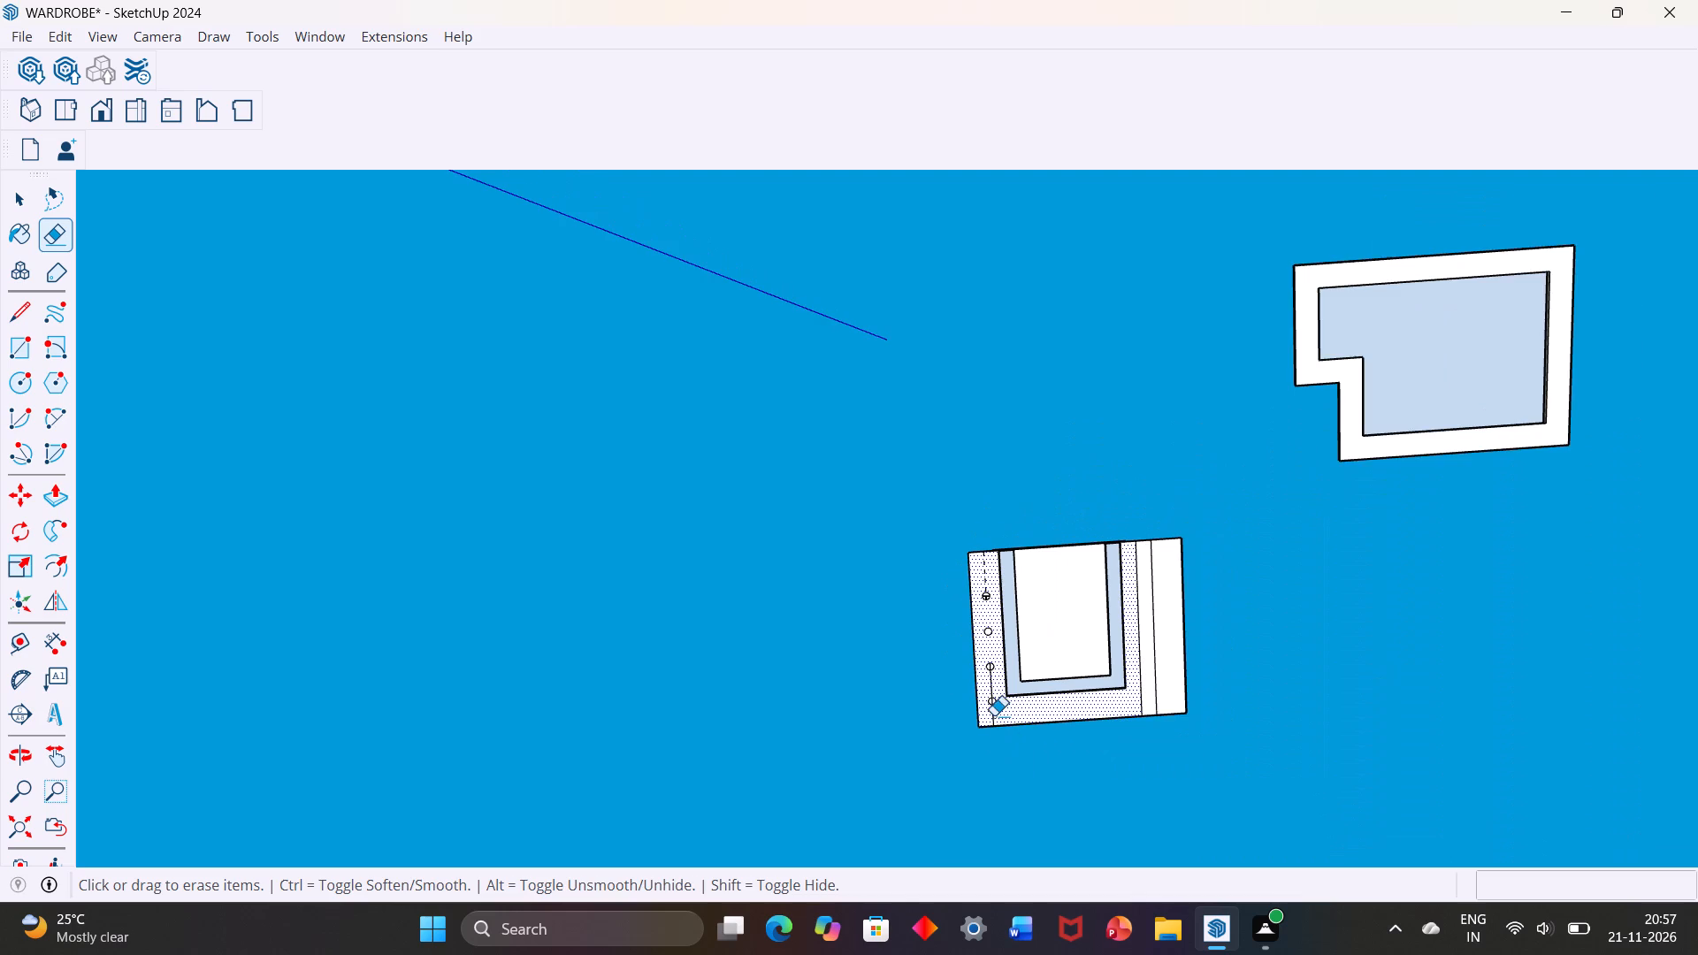
pyautogui.scroll(15, 994, 715)
pyautogui.moveTo(978, 718); pyautogui.dragTo(1005, 709)
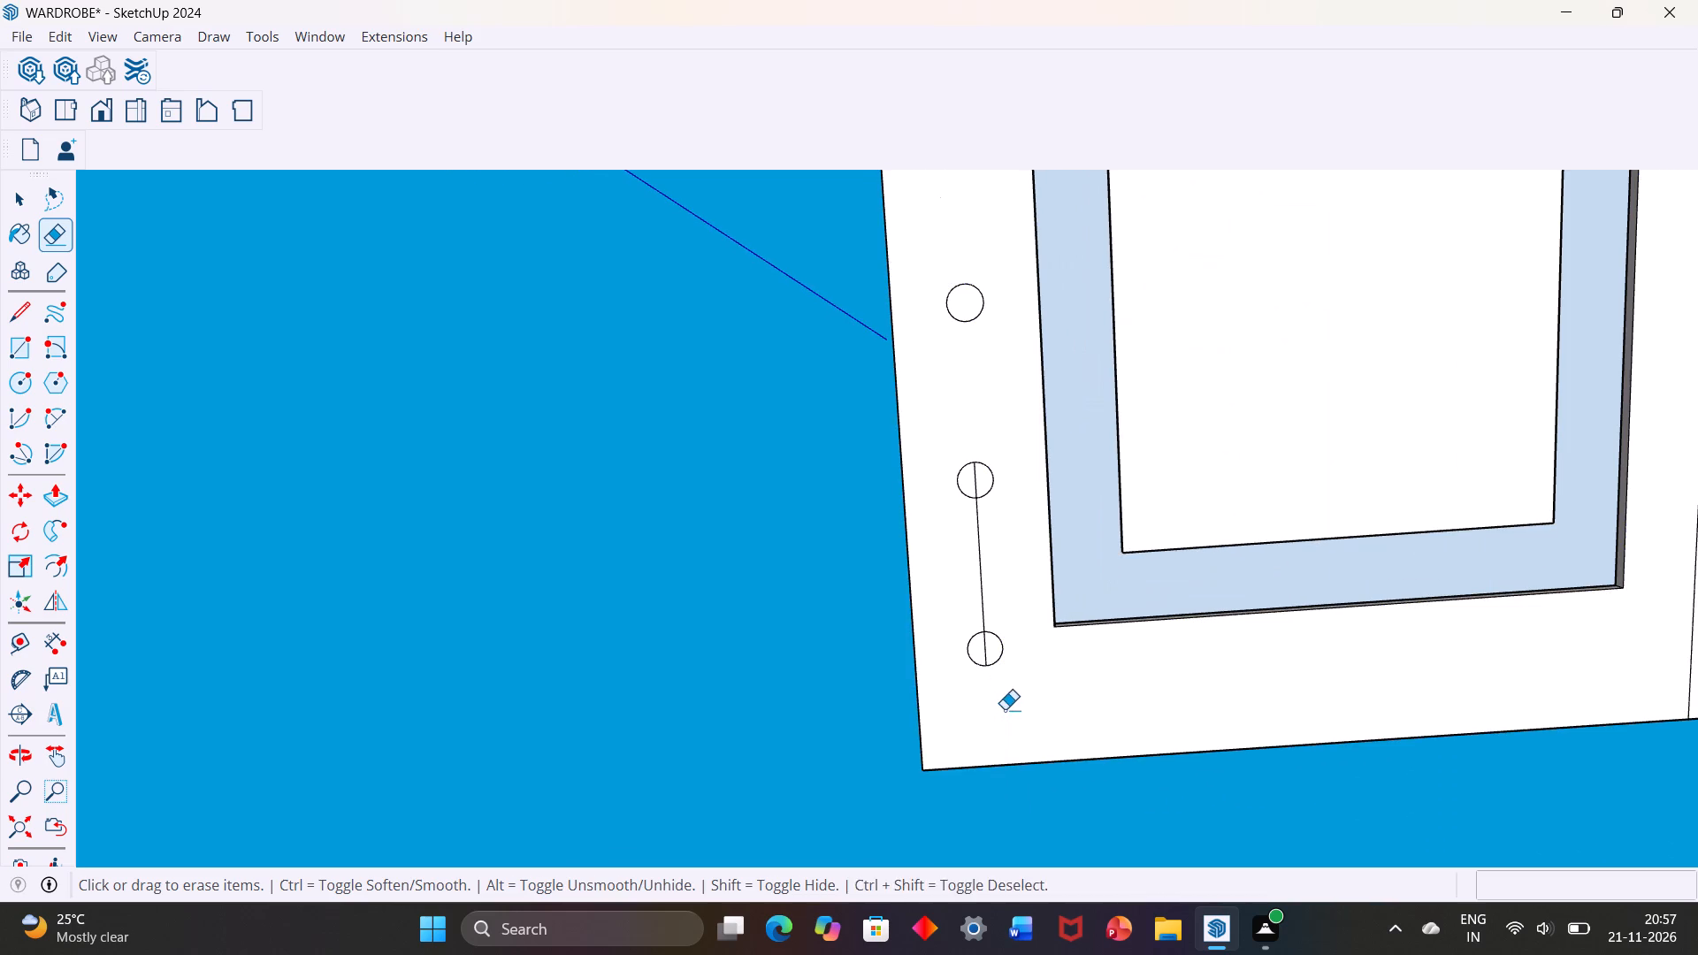
pyautogui.scroll(5, 990, 646)
pyautogui.click(976, 648)
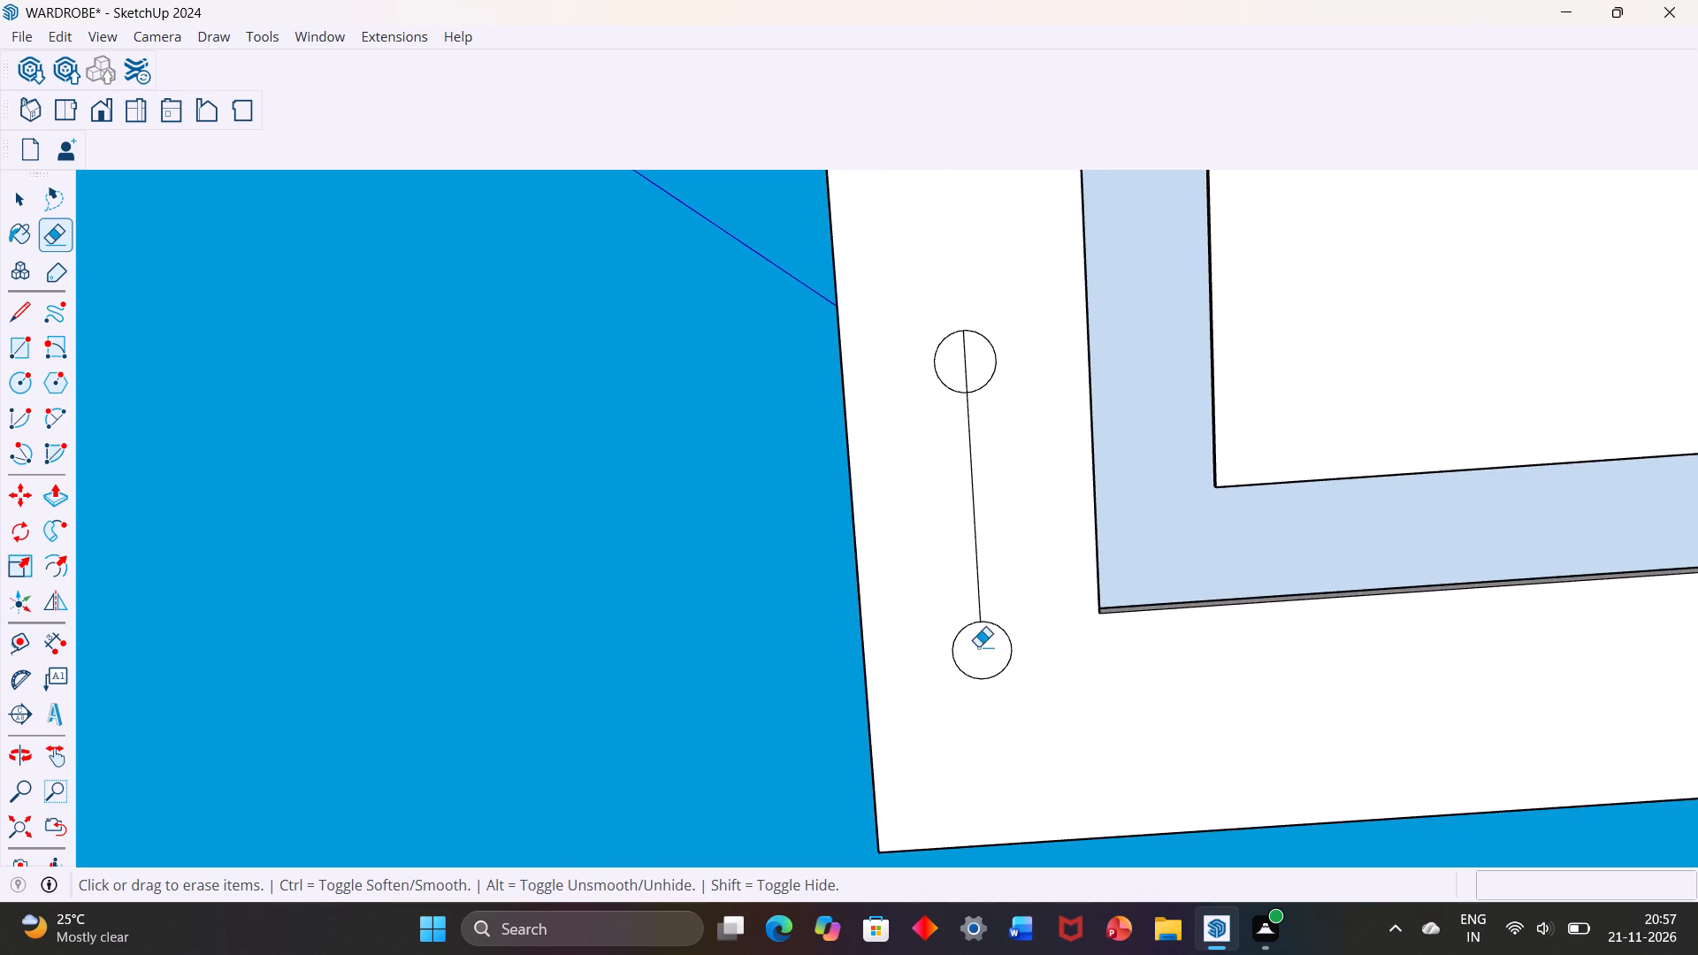
# Erase the line segment between the third and bottom circles and the piece crossing the third circle.
pyautogui.moveTo(947, 580); pyautogui.dragTo(987, 575)
pyautogui.scroll(2, 968, 364)
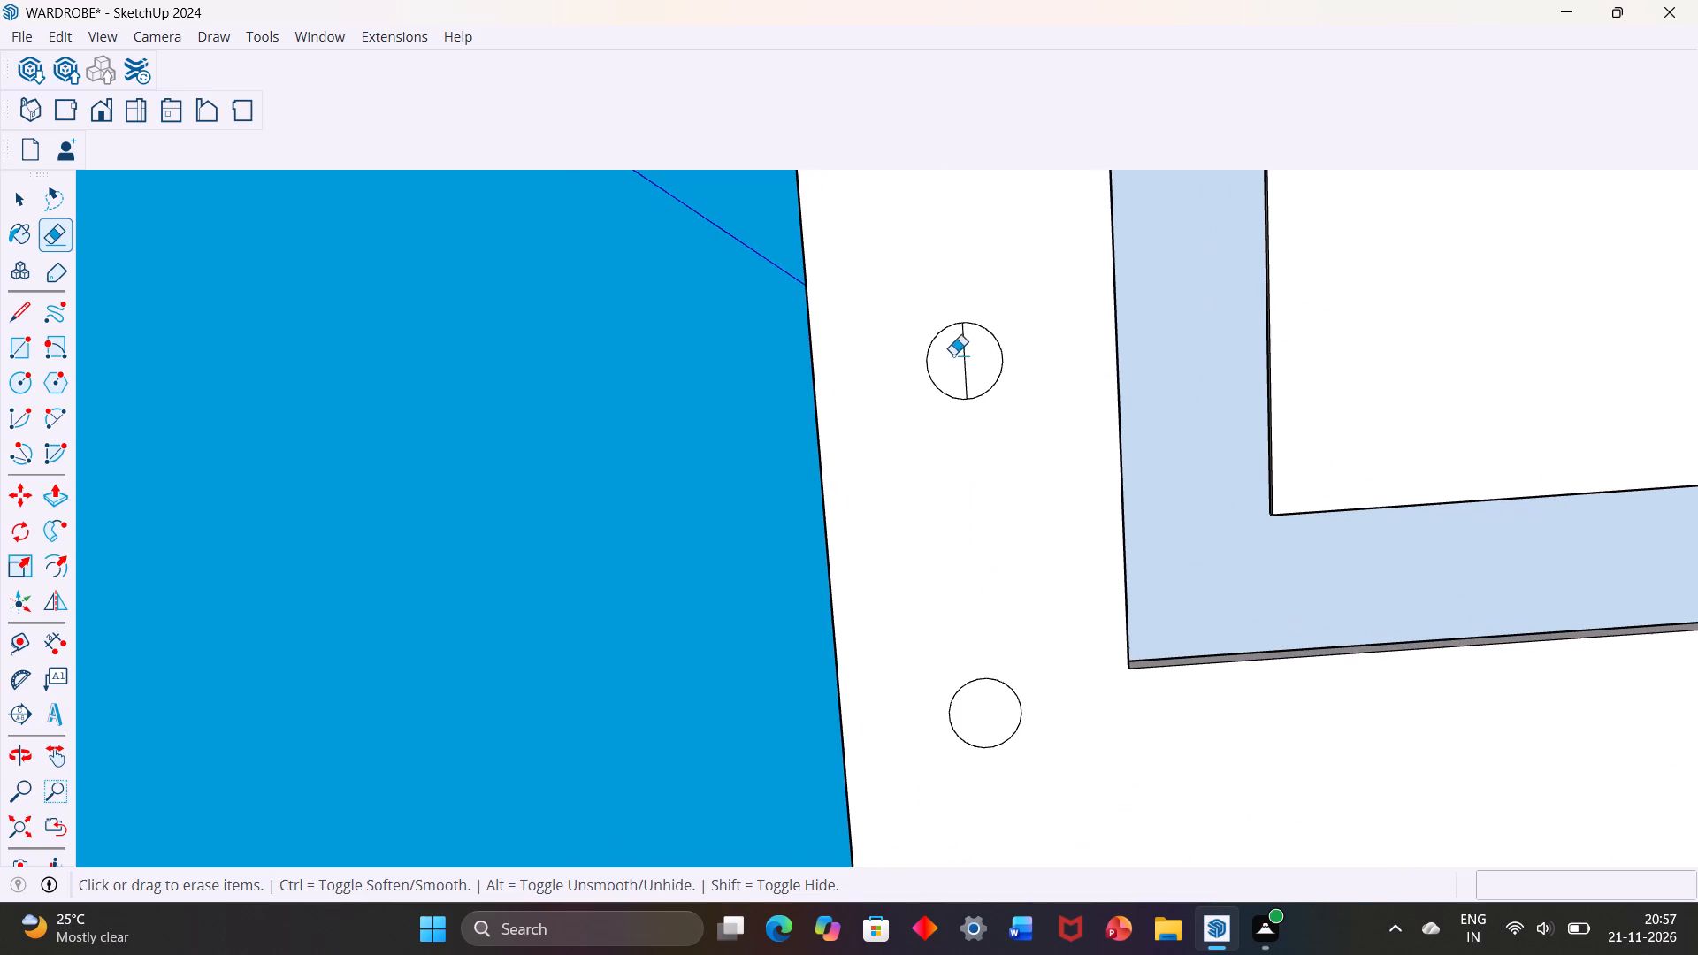
pyautogui.moveTo(953, 355); pyautogui.dragTo(975, 355)
pyautogui.scroll(-13, 945, 552)
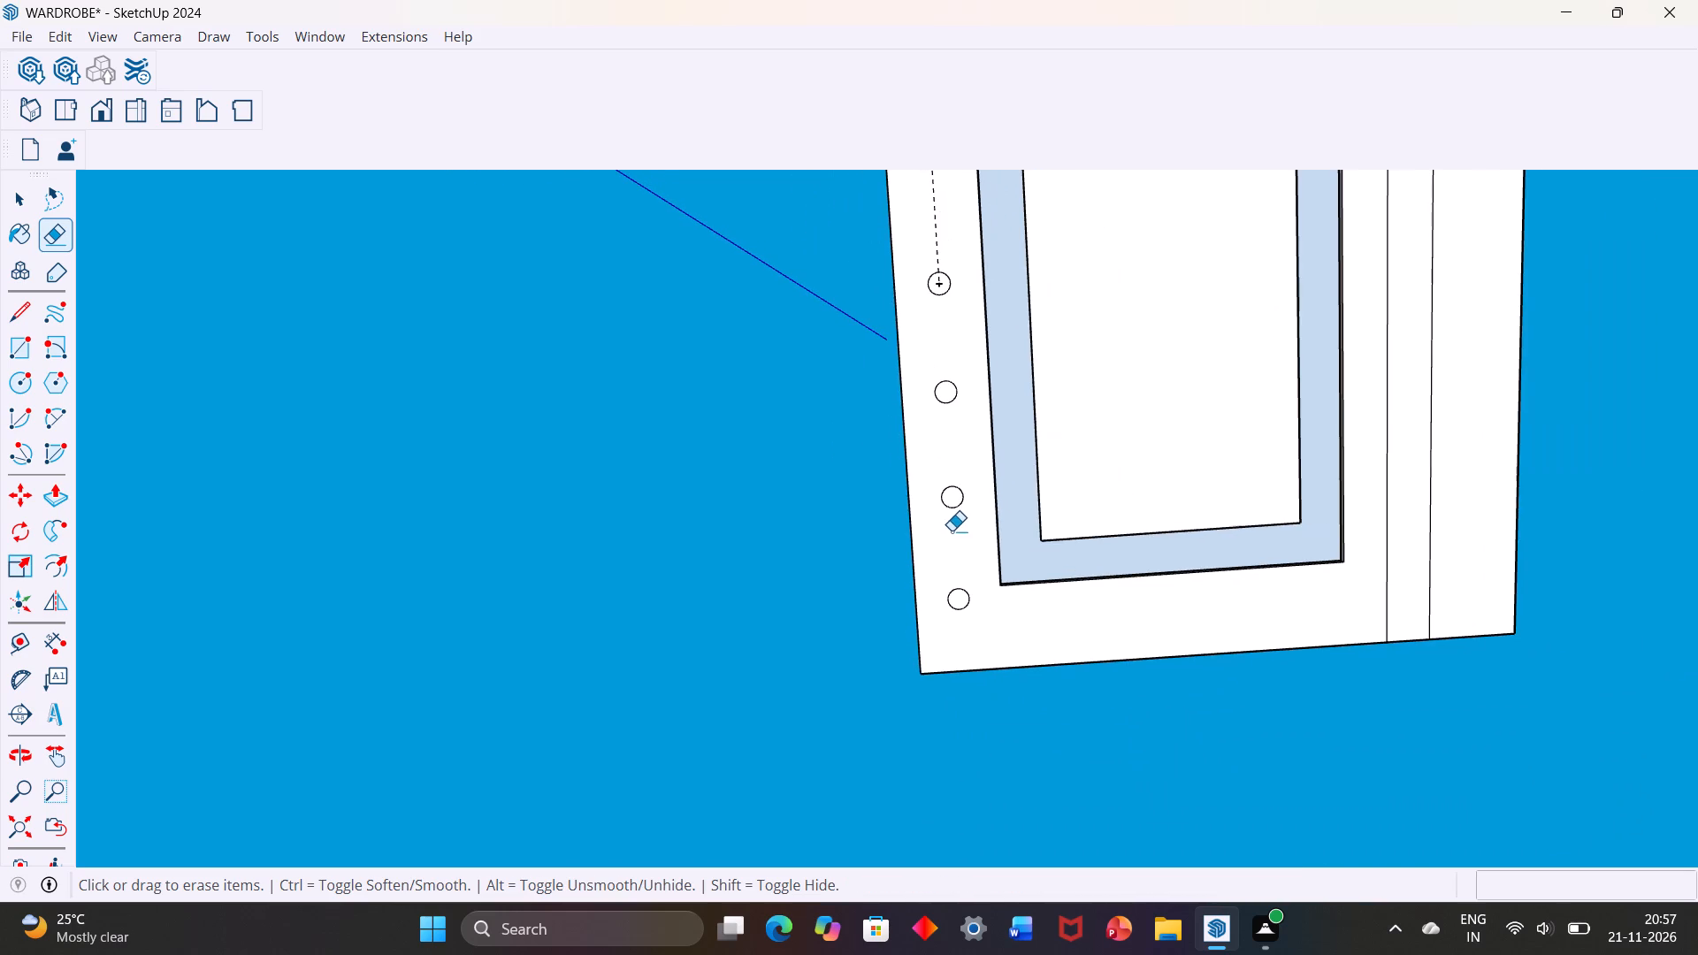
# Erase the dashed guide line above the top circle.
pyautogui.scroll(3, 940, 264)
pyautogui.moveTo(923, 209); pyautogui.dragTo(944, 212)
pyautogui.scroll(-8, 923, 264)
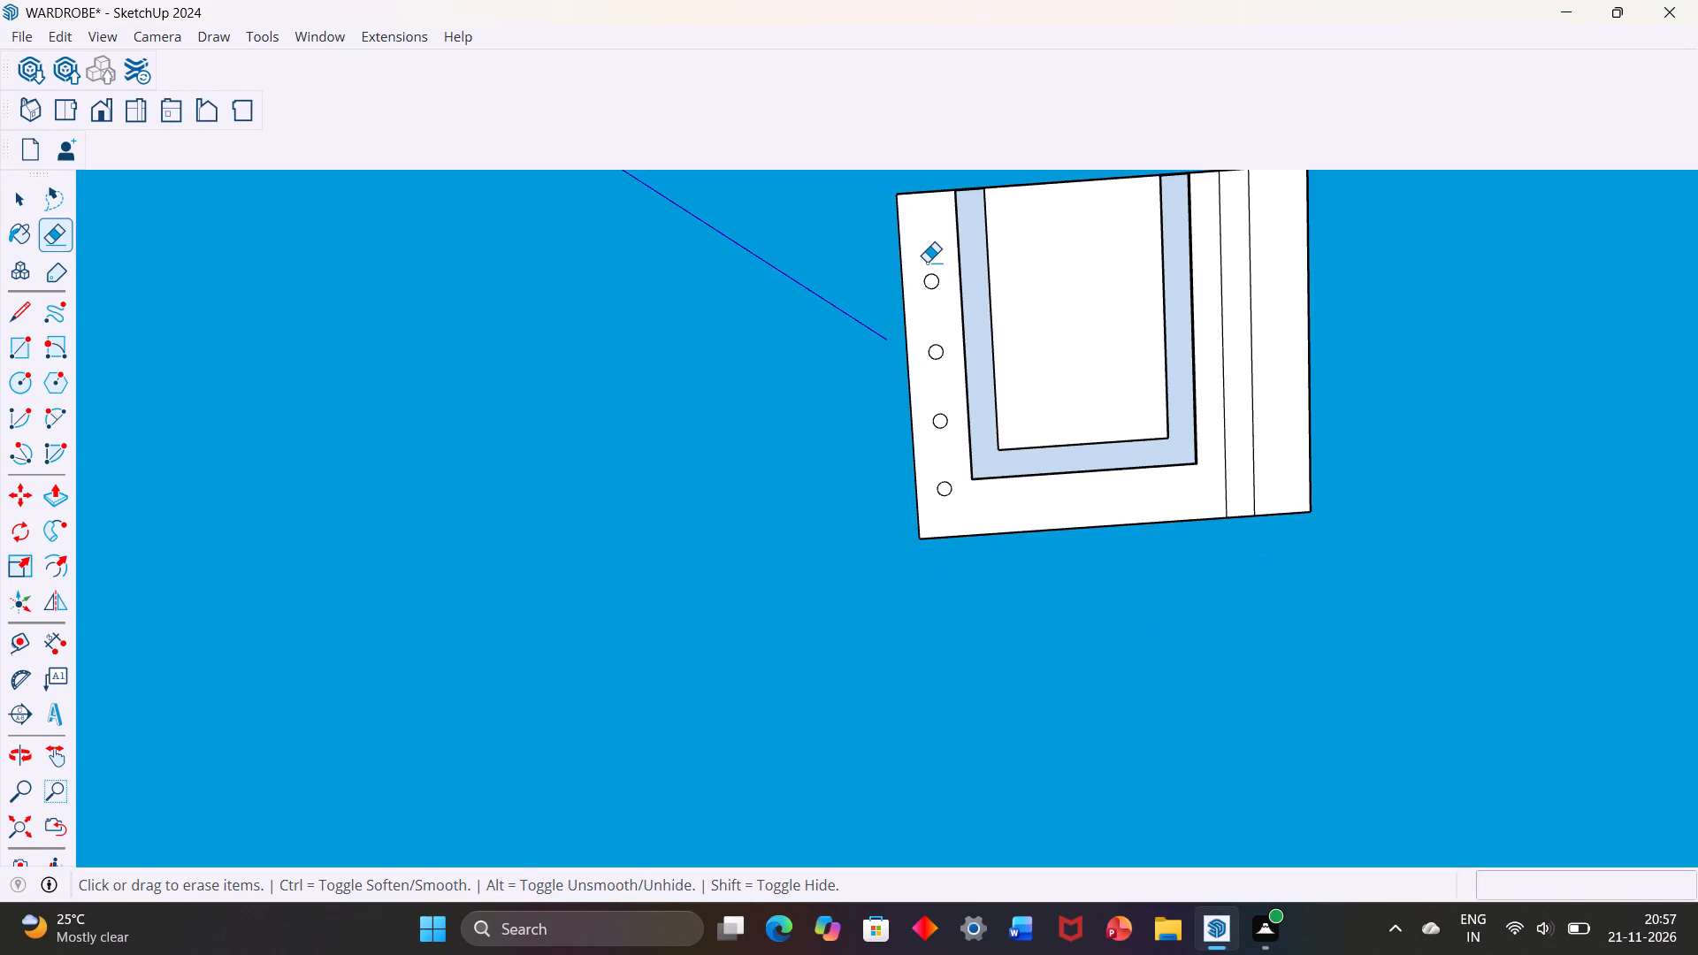
# Examine the row of four circles along the panel's border strip.
pyautogui.press('space')
pyautogui.moveTo(918, 314); pyautogui.dragTo(921, 291, button='middle')
pyautogui.scroll(-3, 918, 302)
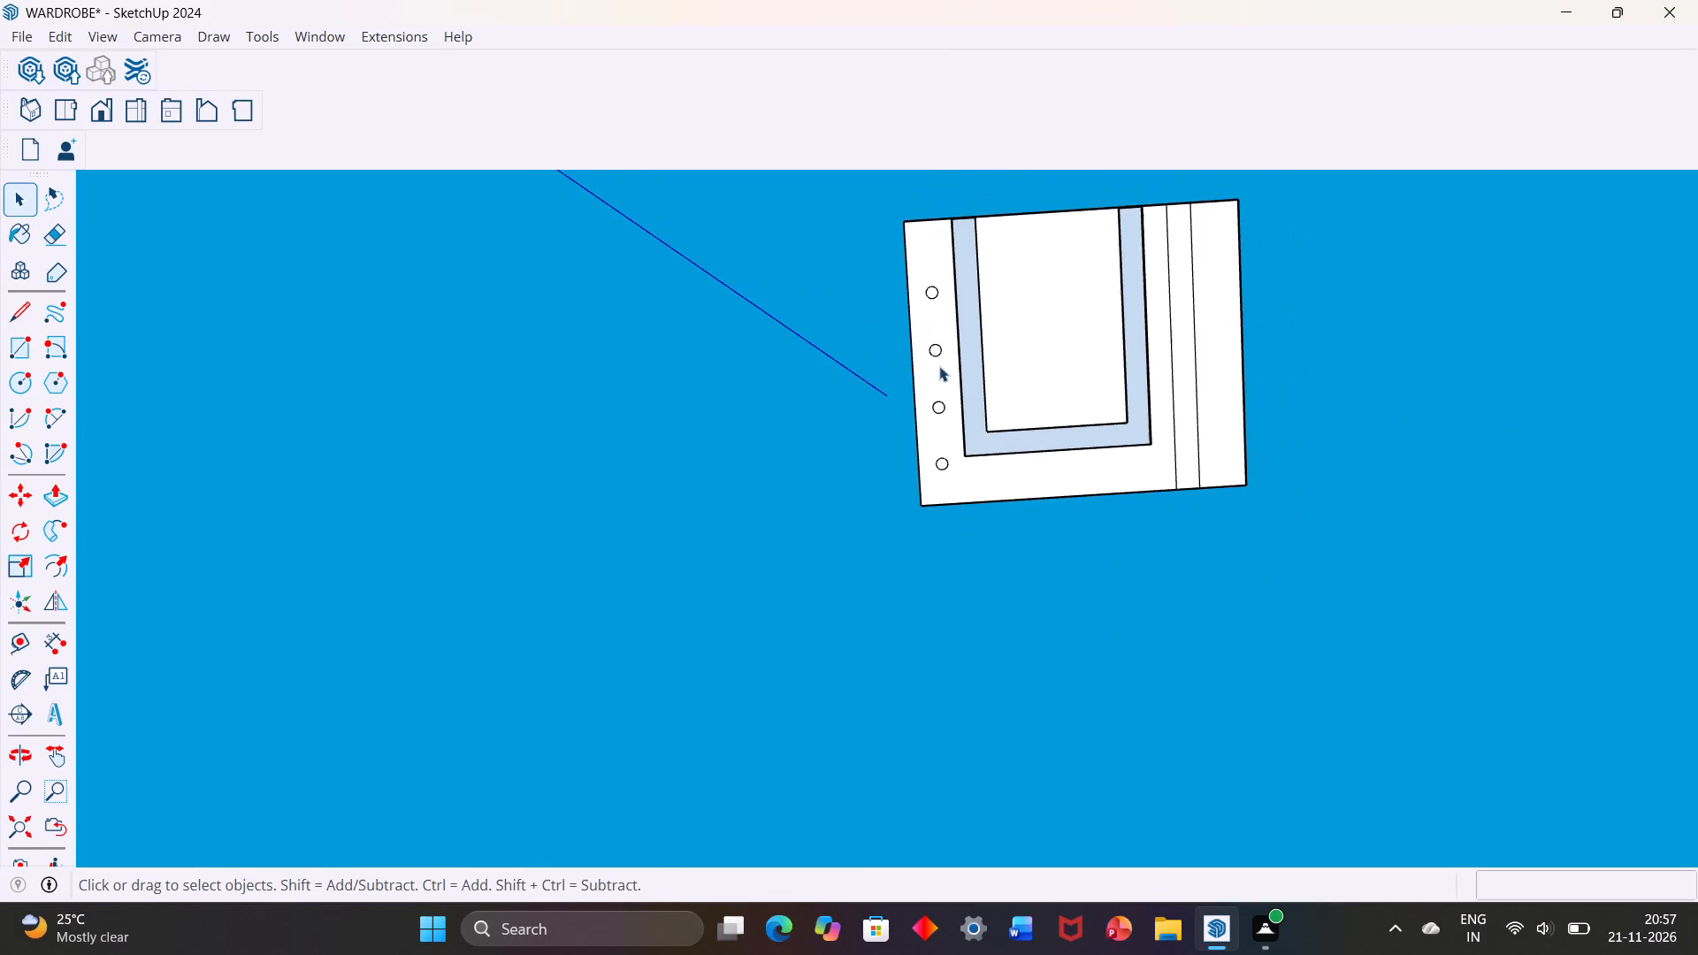
pyautogui.scroll(-3, 939, 366)
pyautogui.scroll(8, 953, 422)
pyautogui.scroll(-4, 939, 456)
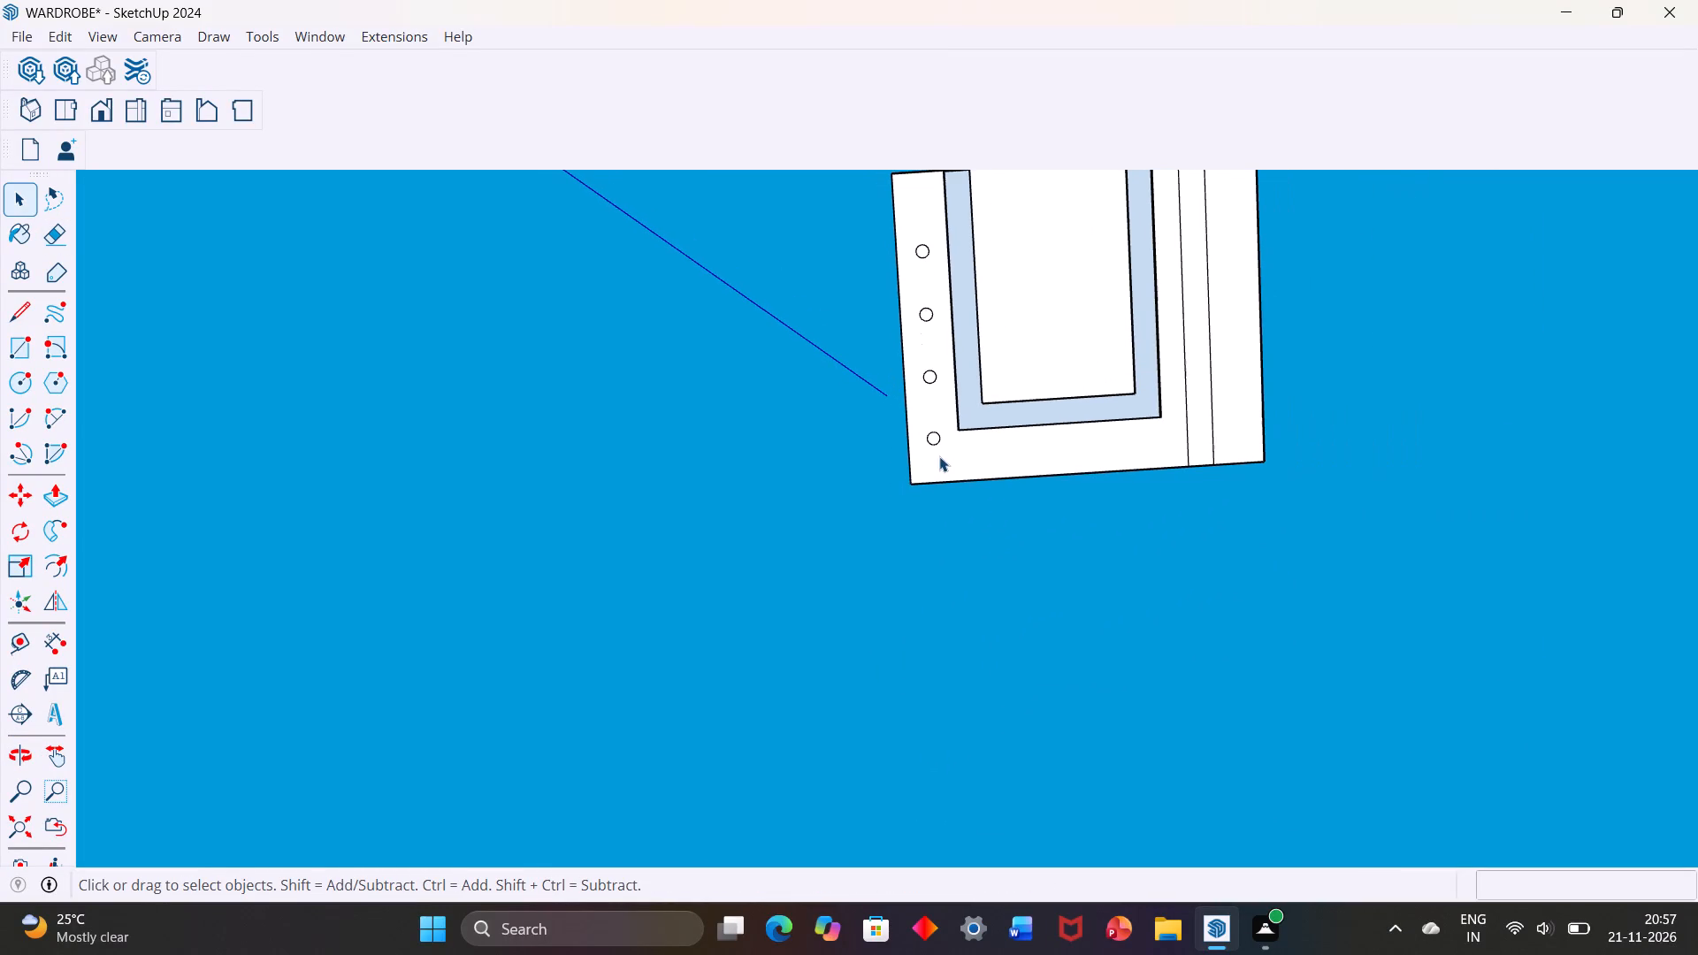
pyautogui.moveTo(929, 250); pyautogui.dragTo(928, 269, button='middle')
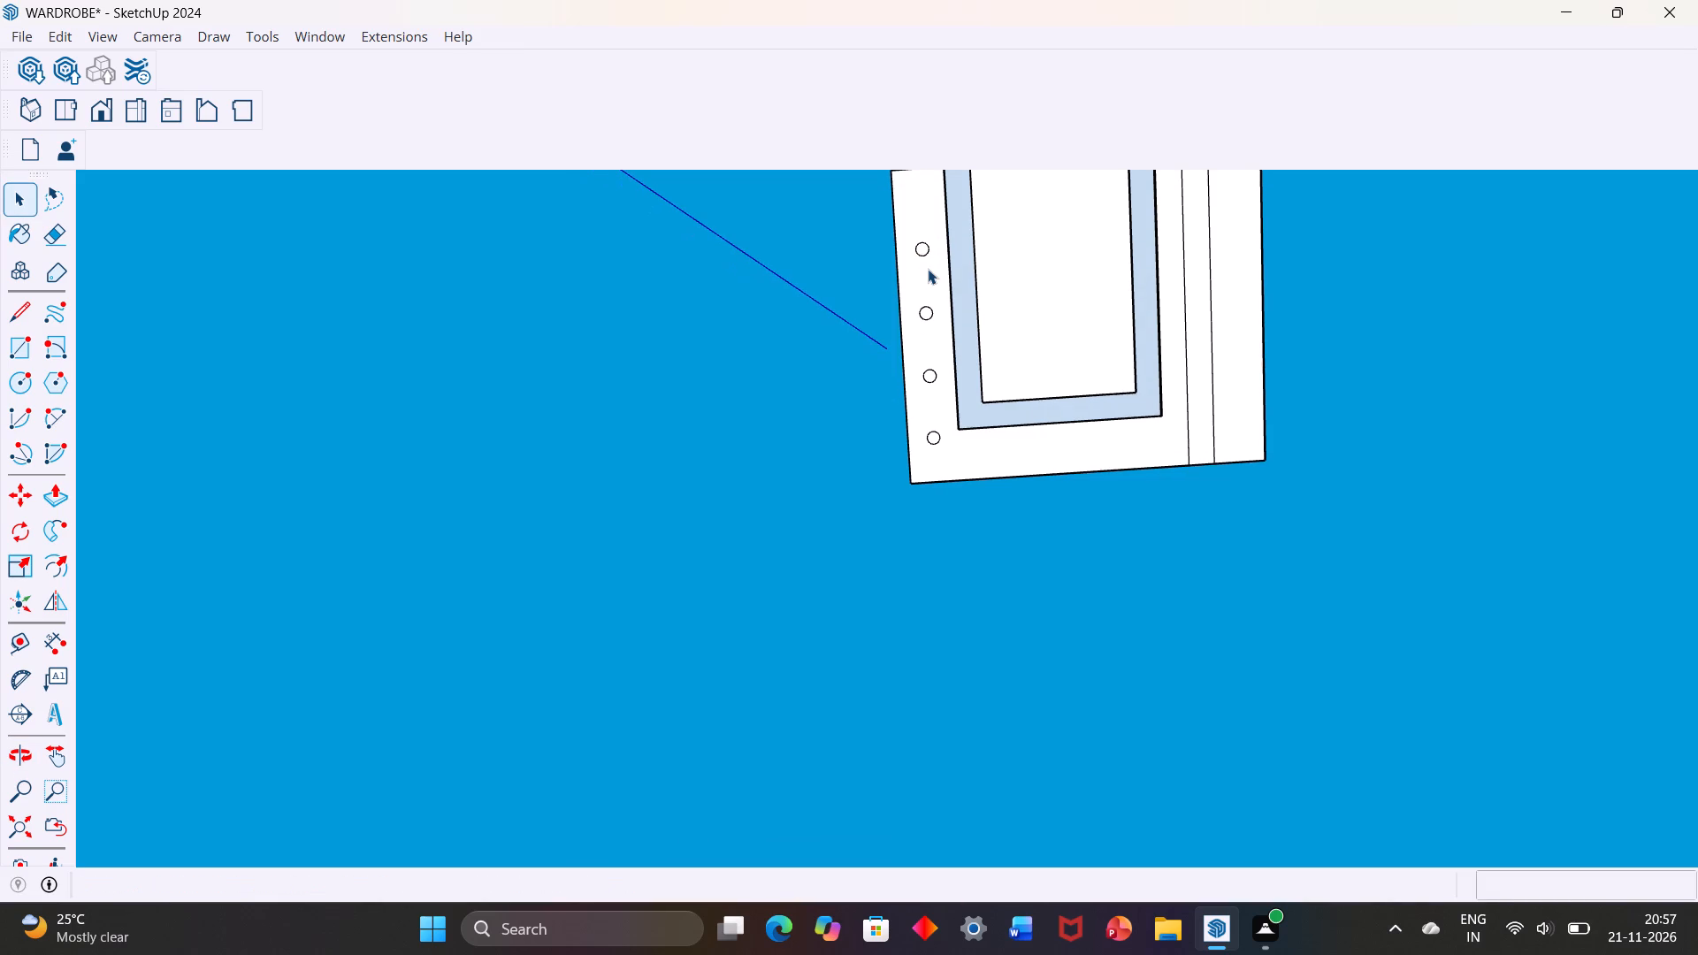
pyautogui.scroll(-1, 928, 269)
pyautogui.scroll(1, 921, 249)
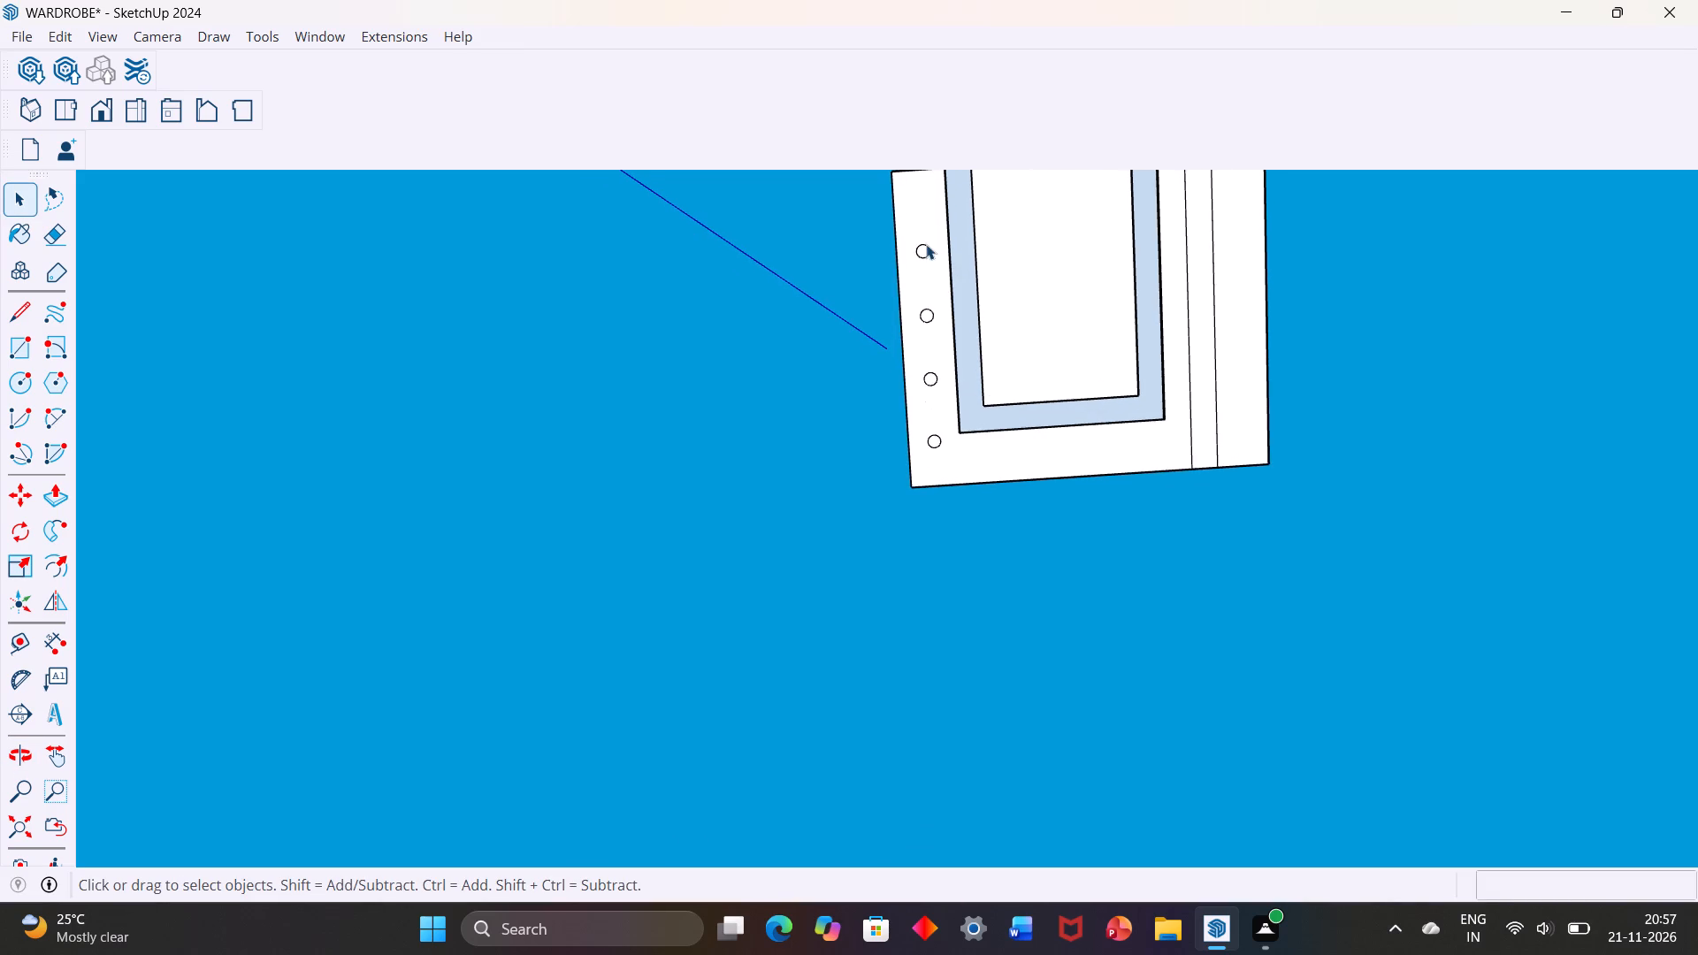
pyautogui.scroll(-3, 926, 244)
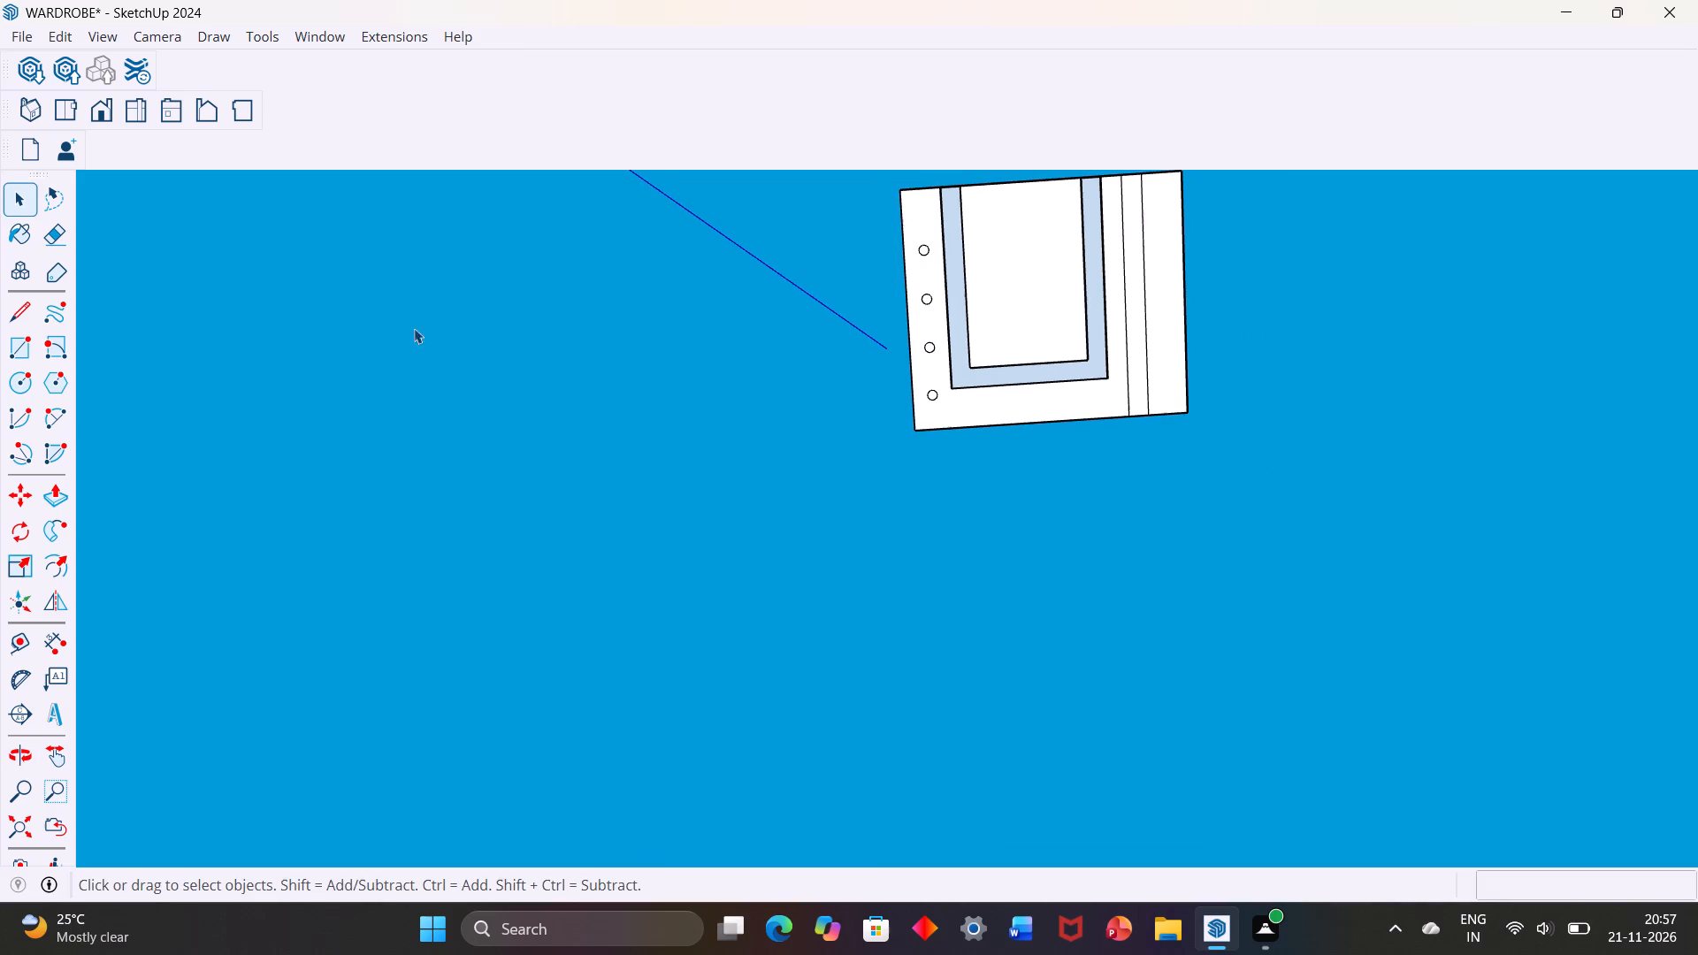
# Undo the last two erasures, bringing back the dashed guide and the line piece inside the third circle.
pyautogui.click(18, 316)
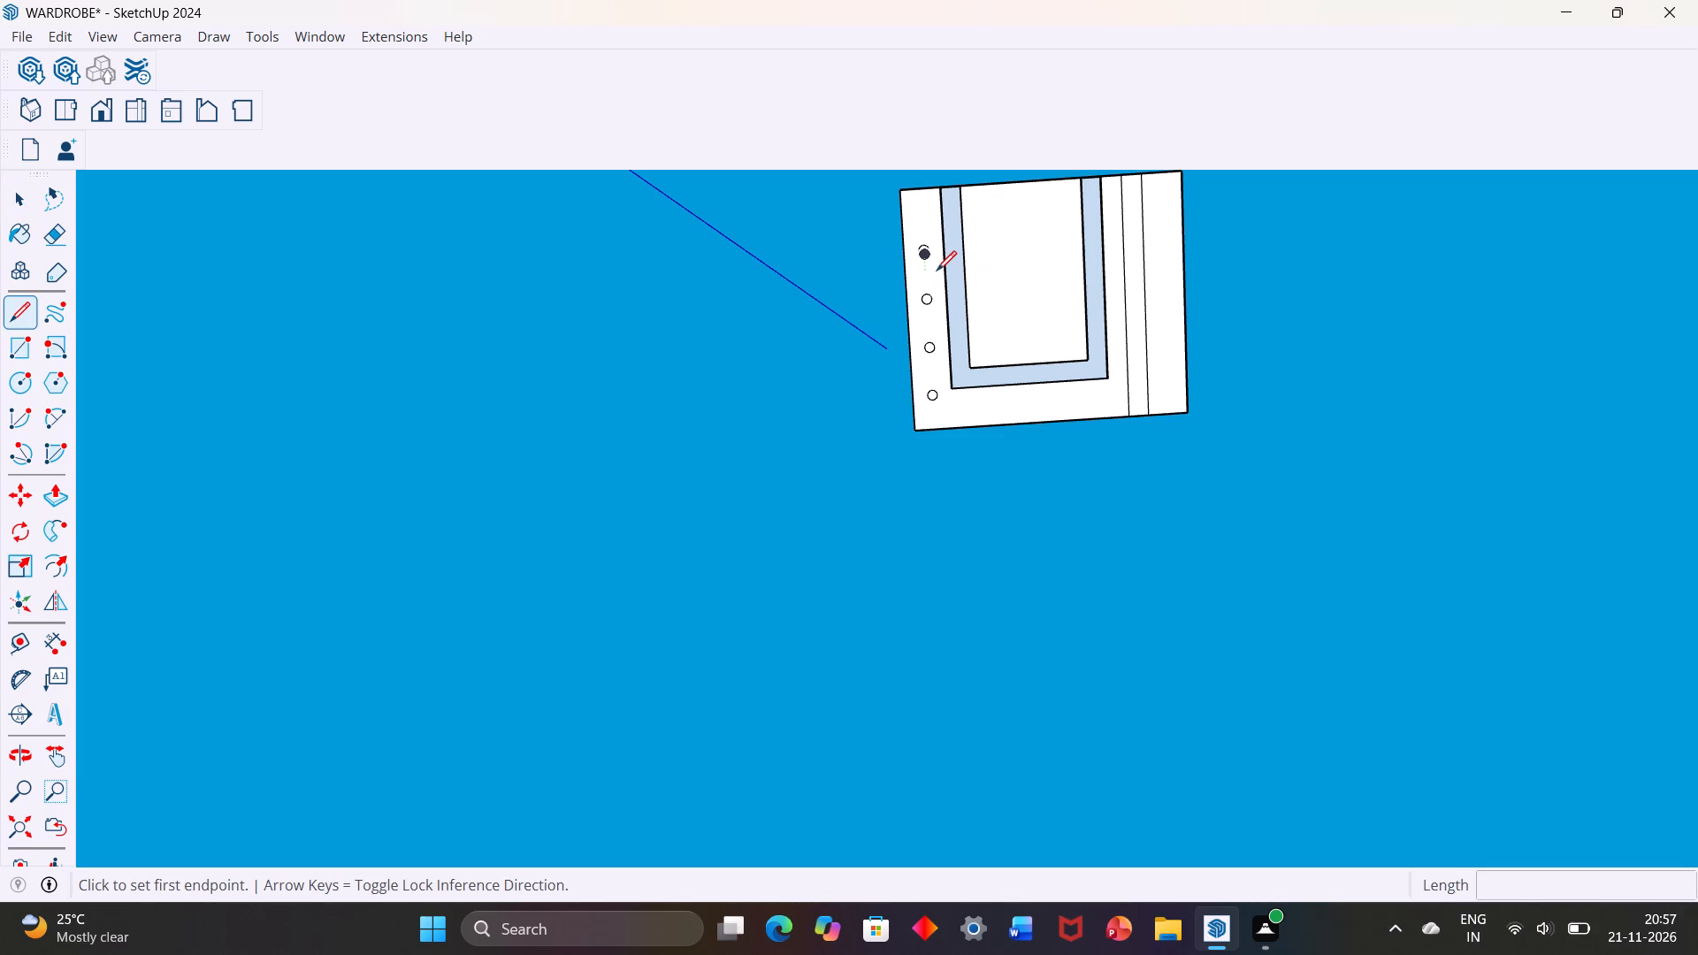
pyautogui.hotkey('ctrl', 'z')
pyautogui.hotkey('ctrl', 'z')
# Draw a 2' line from the panel's upper edge straight down along the dashed guide towards the top circle.
pyautogui.scroll(5, 922, 204)
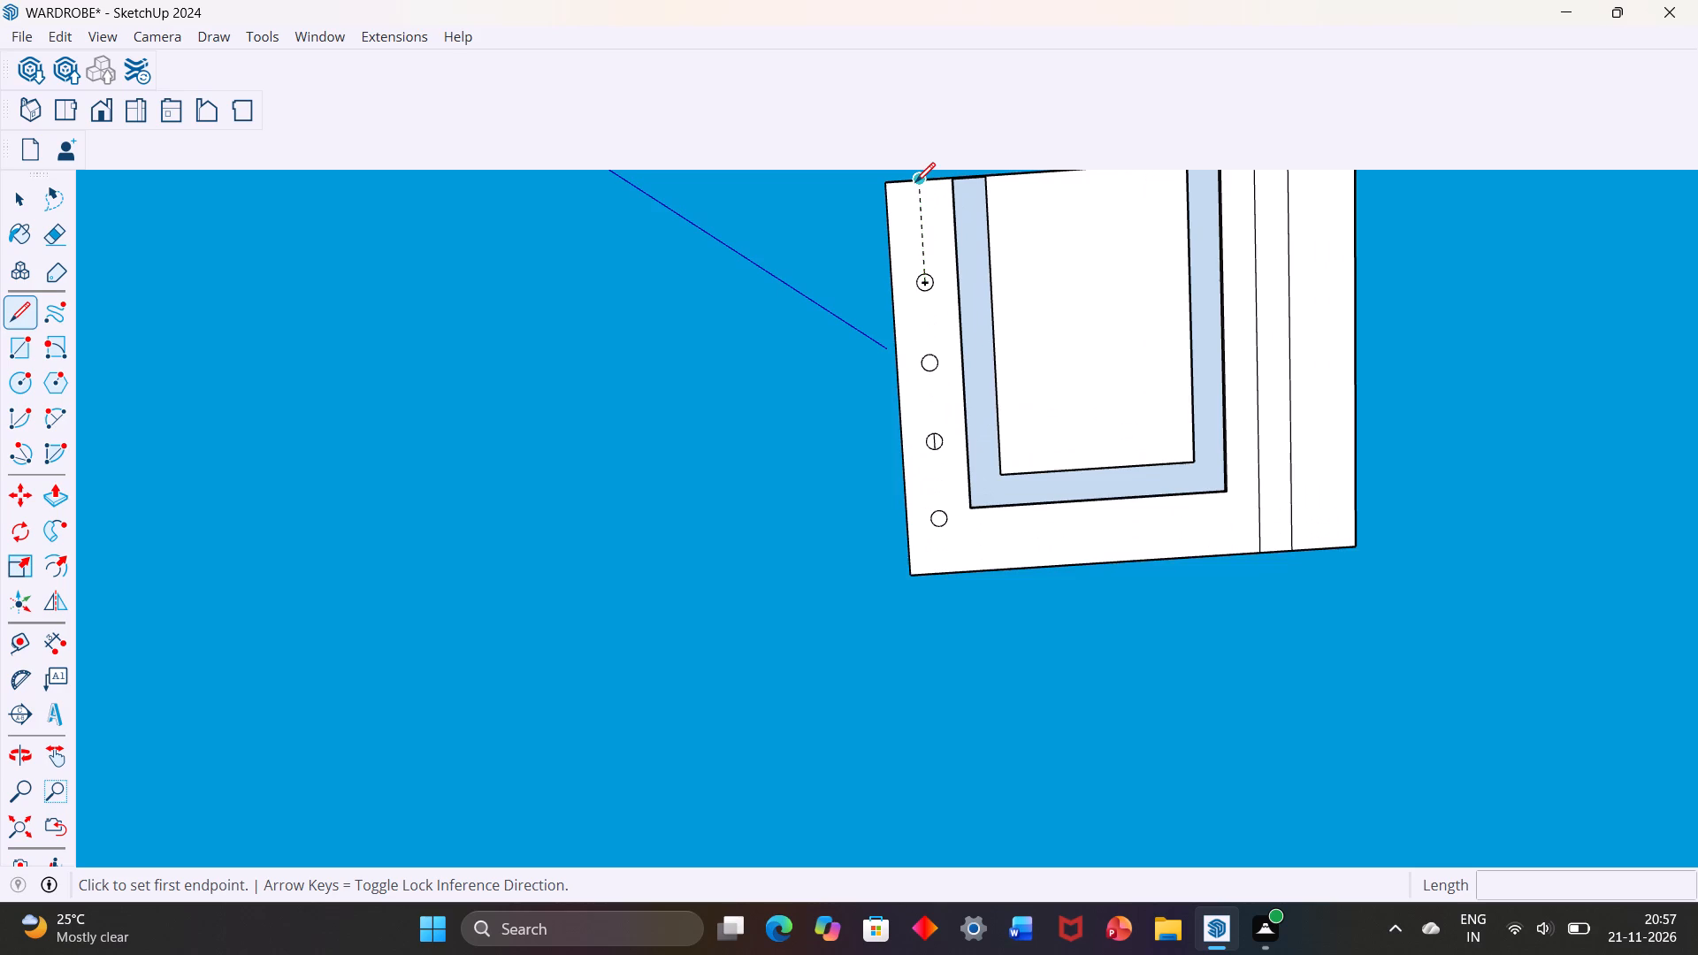
pyautogui.scroll(2, 915, 181)
pyautogui.click(919, 177)
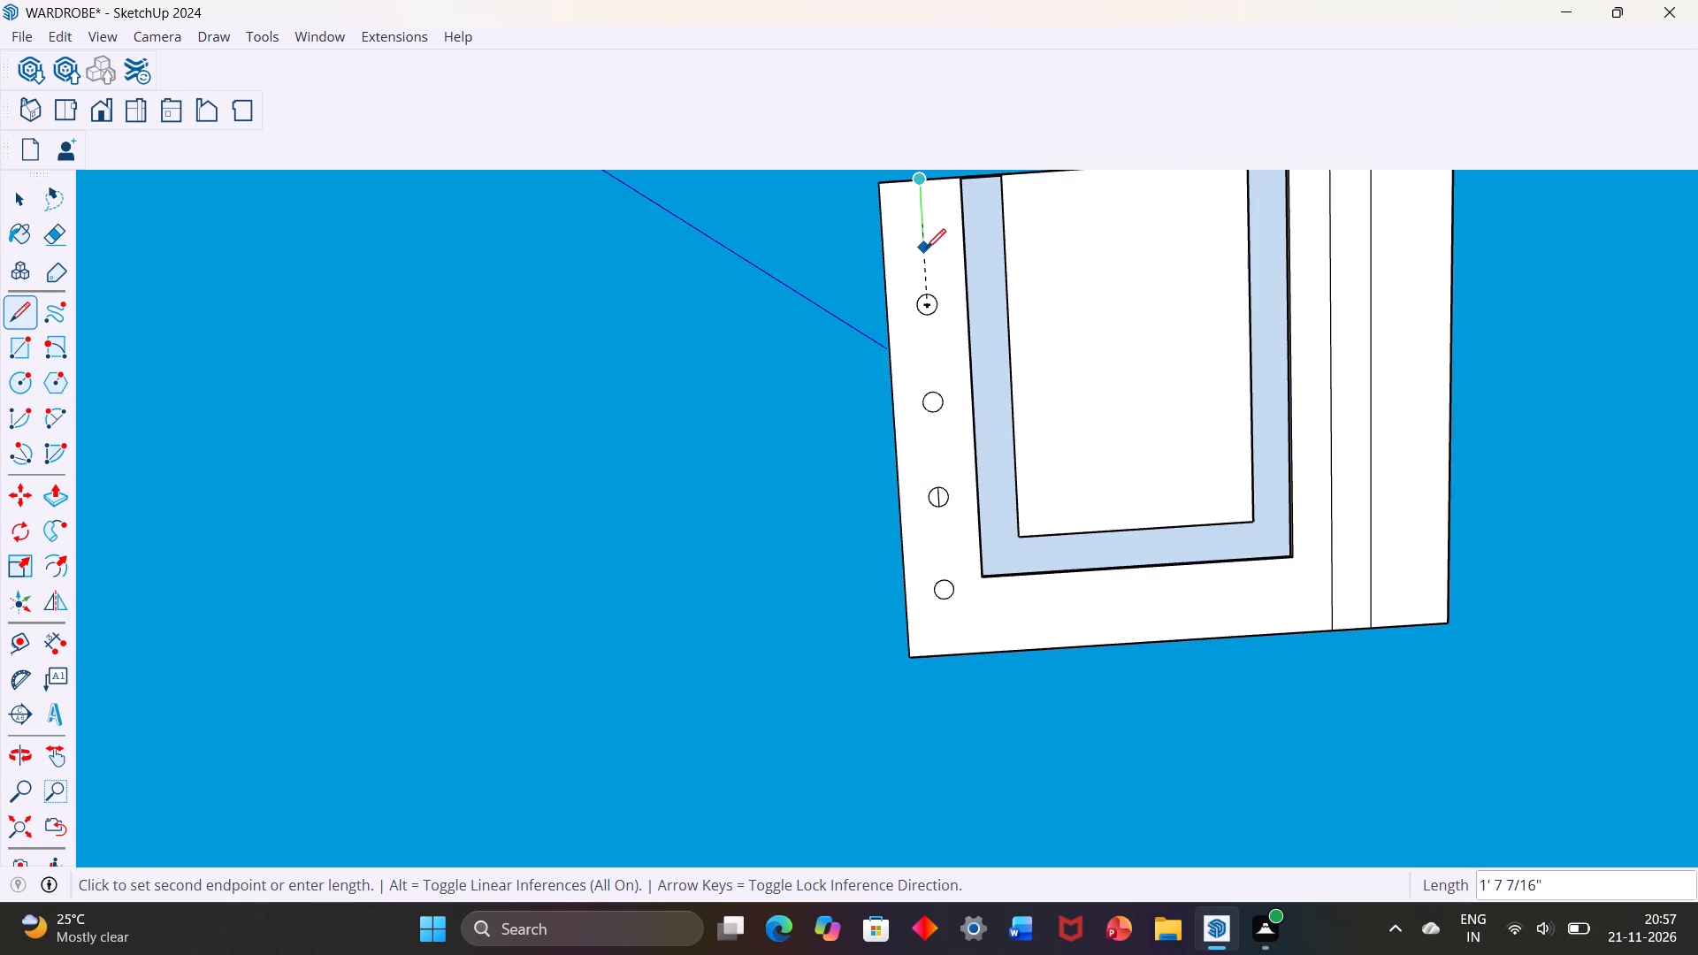
pyautogui.press('2')
pyautogui.press("'")
pyautogui.press('Return')
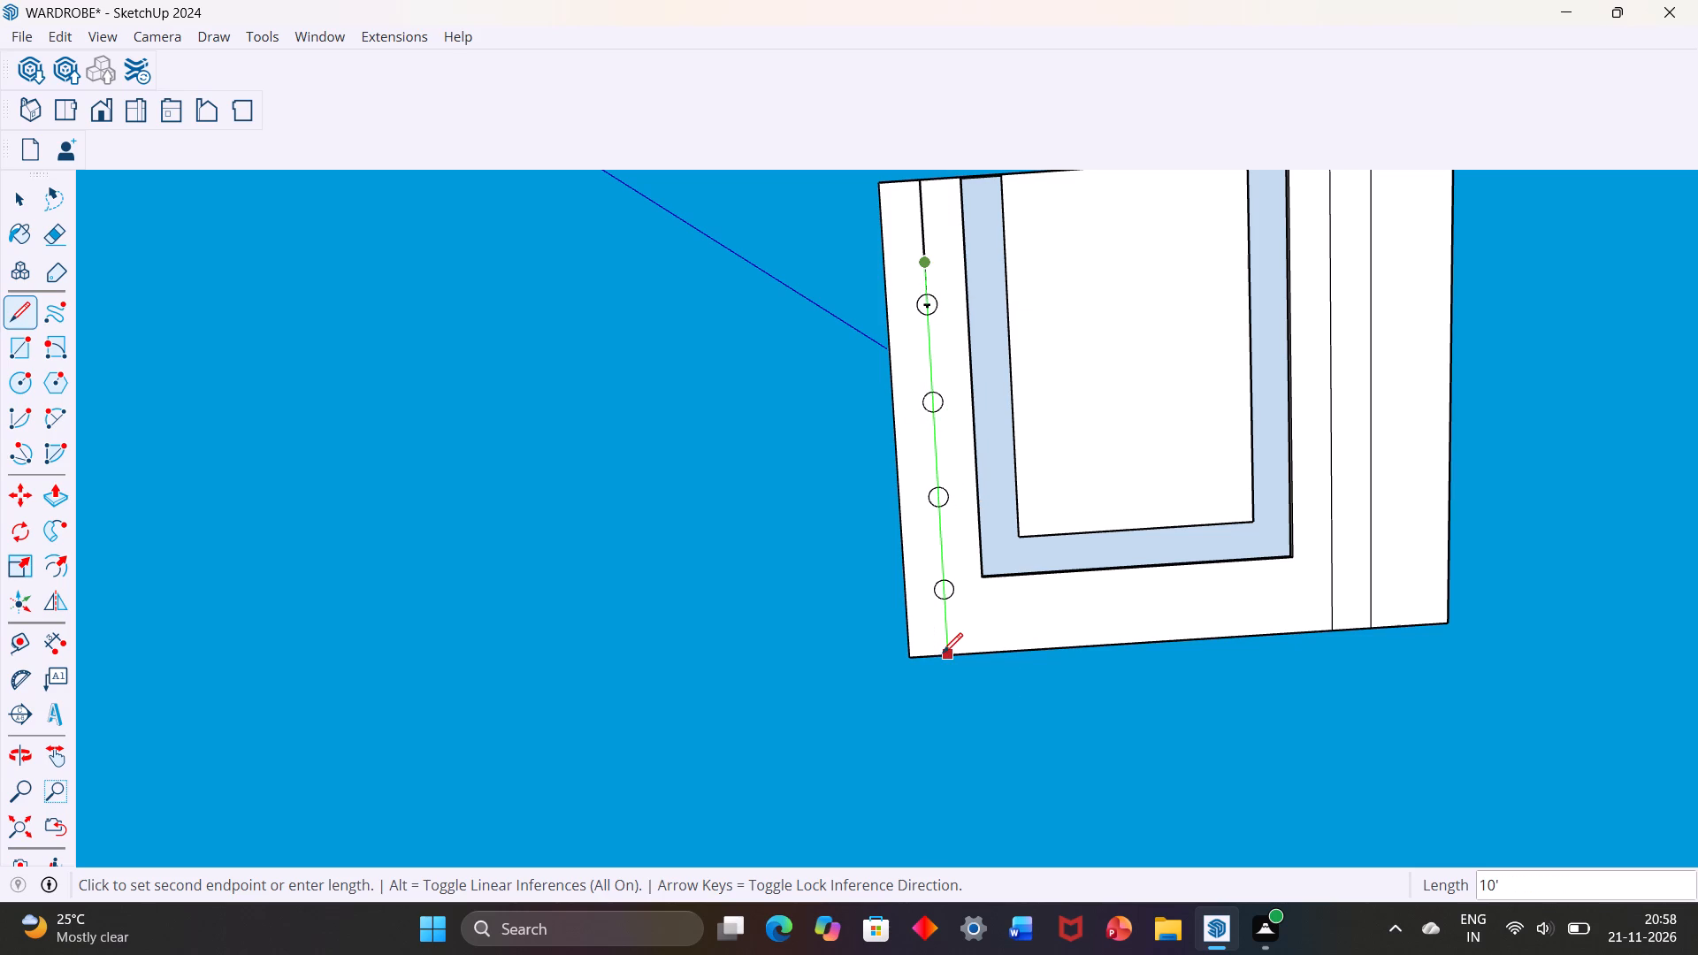
pyautogui.press('space')
# Move the top circle 1' up along the guide so its centre sits on the lower end of the 2' line.
pyautogui.scroll(4, 955, 332)
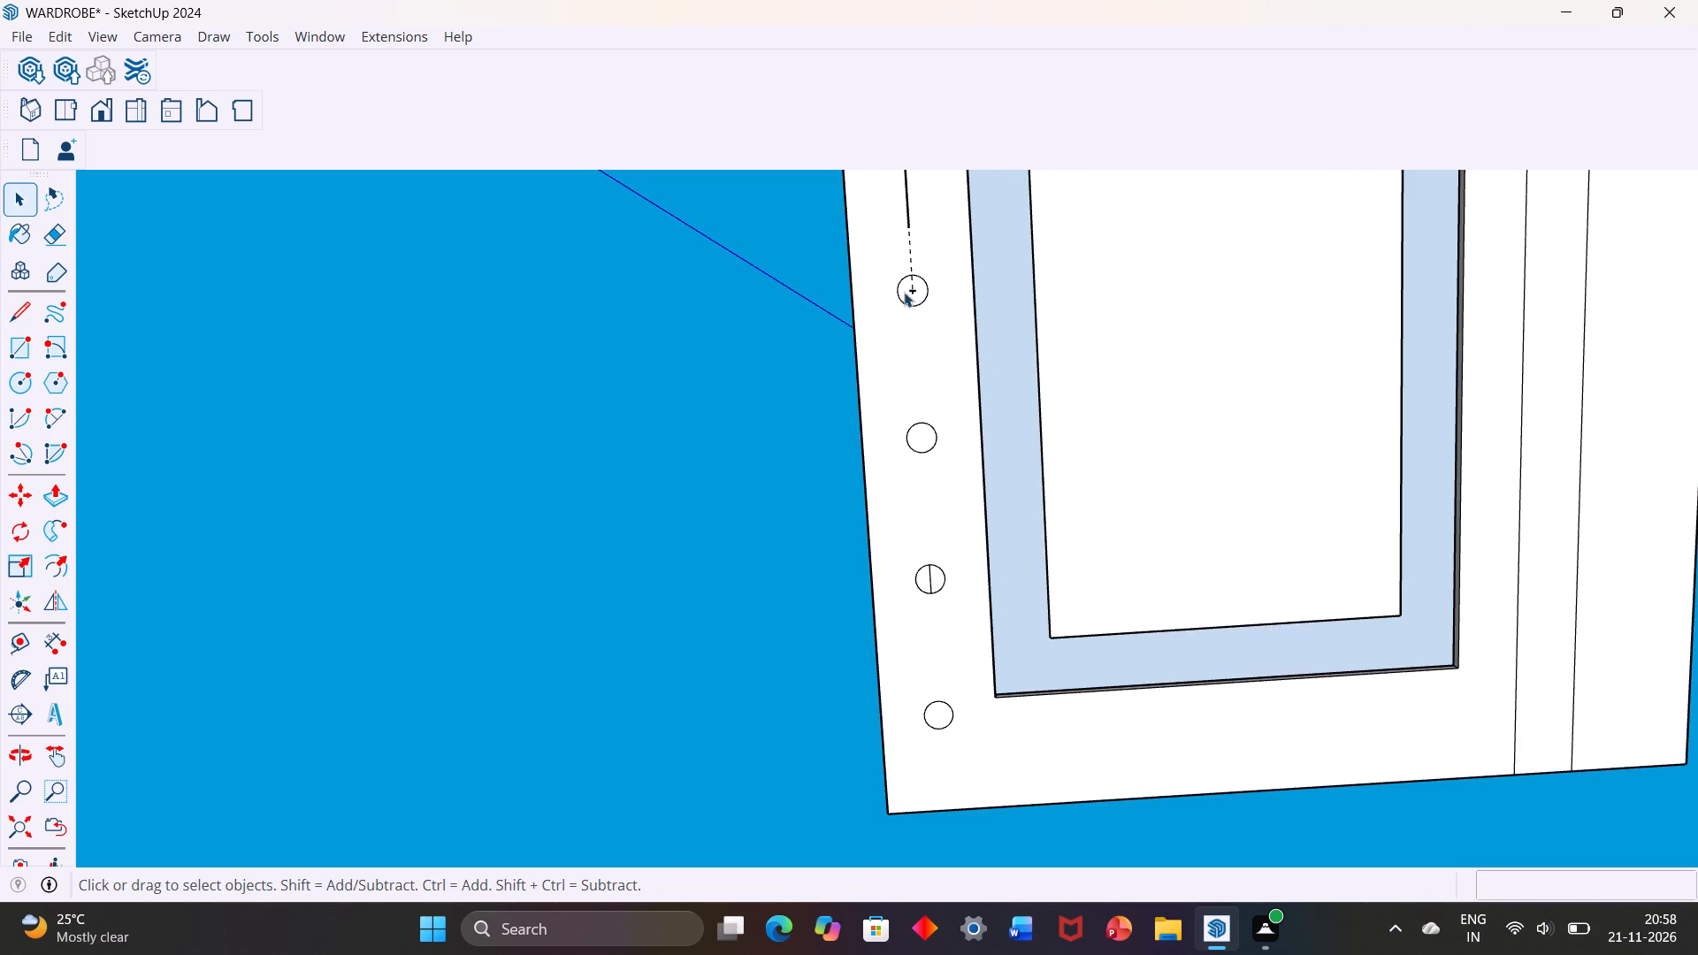
pyautogui.click(908, 304)
pyautogui.press('m')
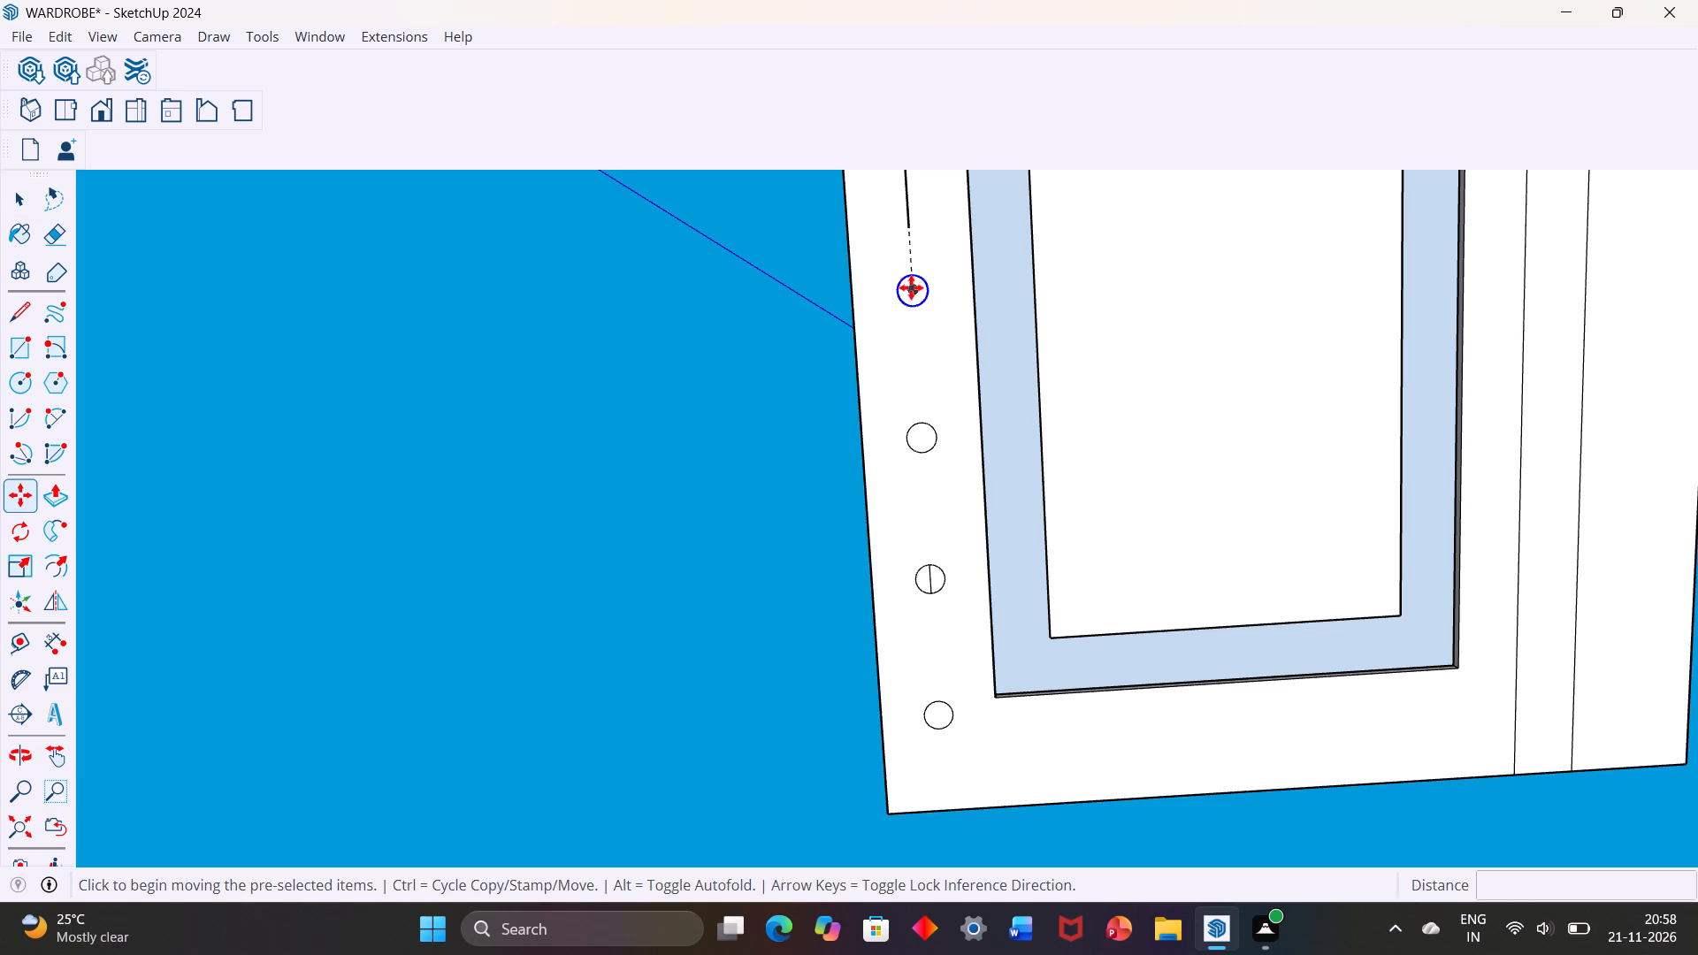
pyautogui.click(911, 287)
pyautogui.scroll(-2, 912, 232)
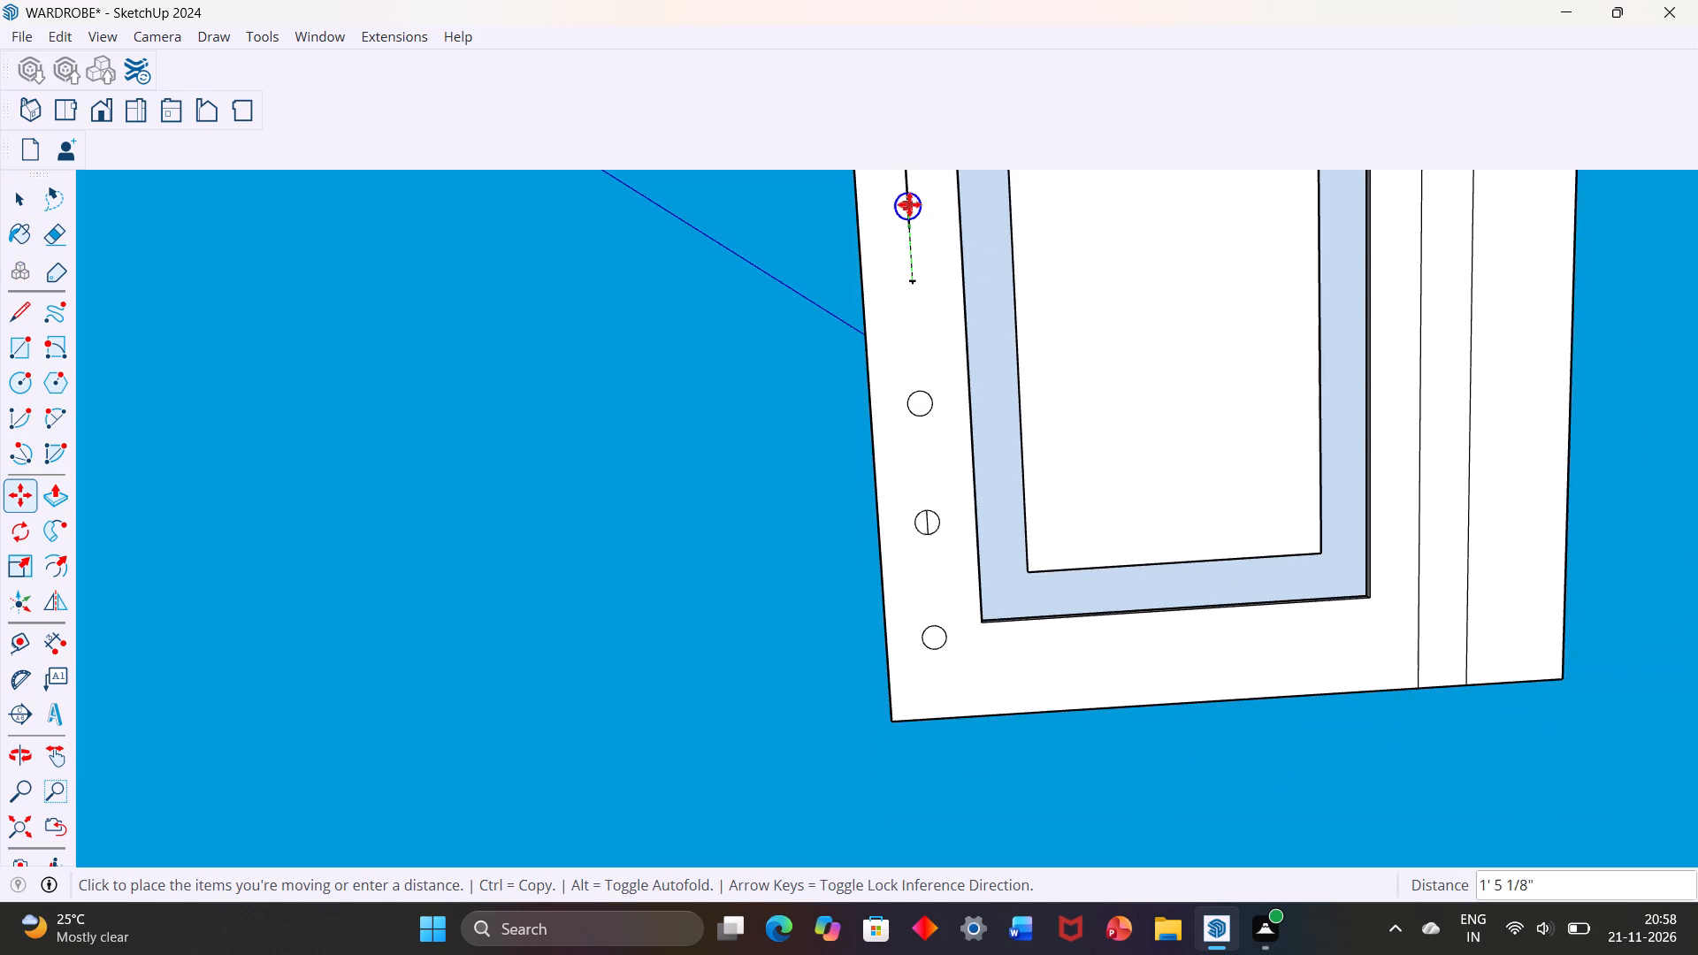
pyautogui.scroll(4, 914, 197)
pyautogui.click(906, 243)
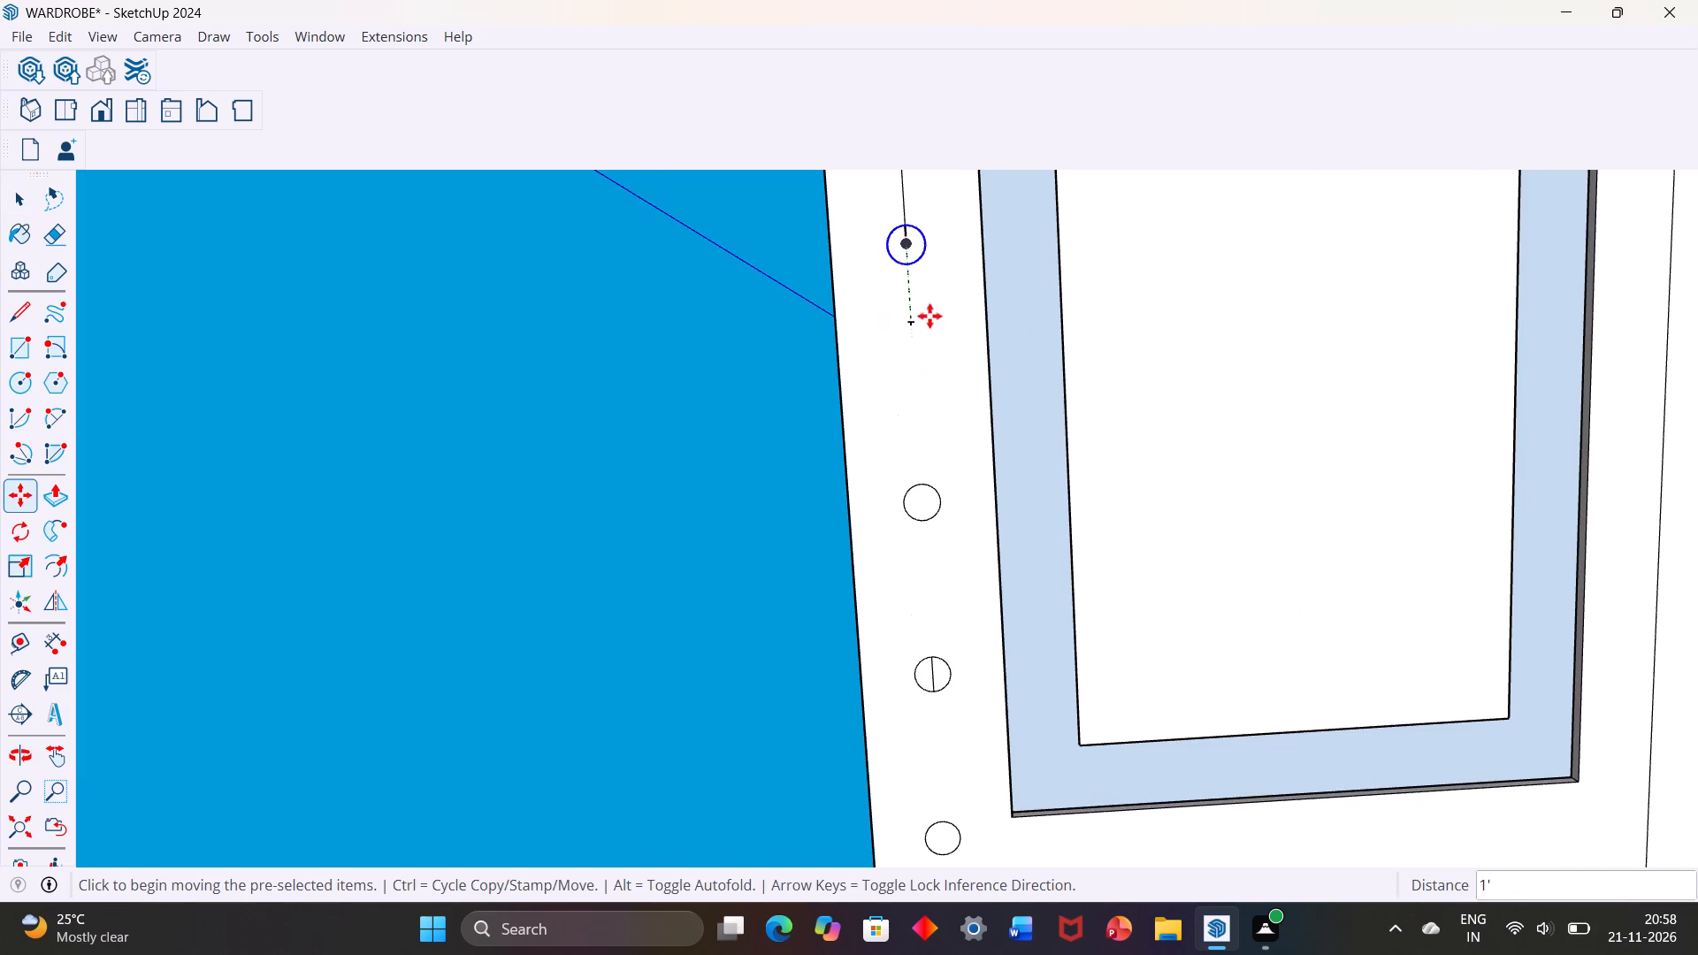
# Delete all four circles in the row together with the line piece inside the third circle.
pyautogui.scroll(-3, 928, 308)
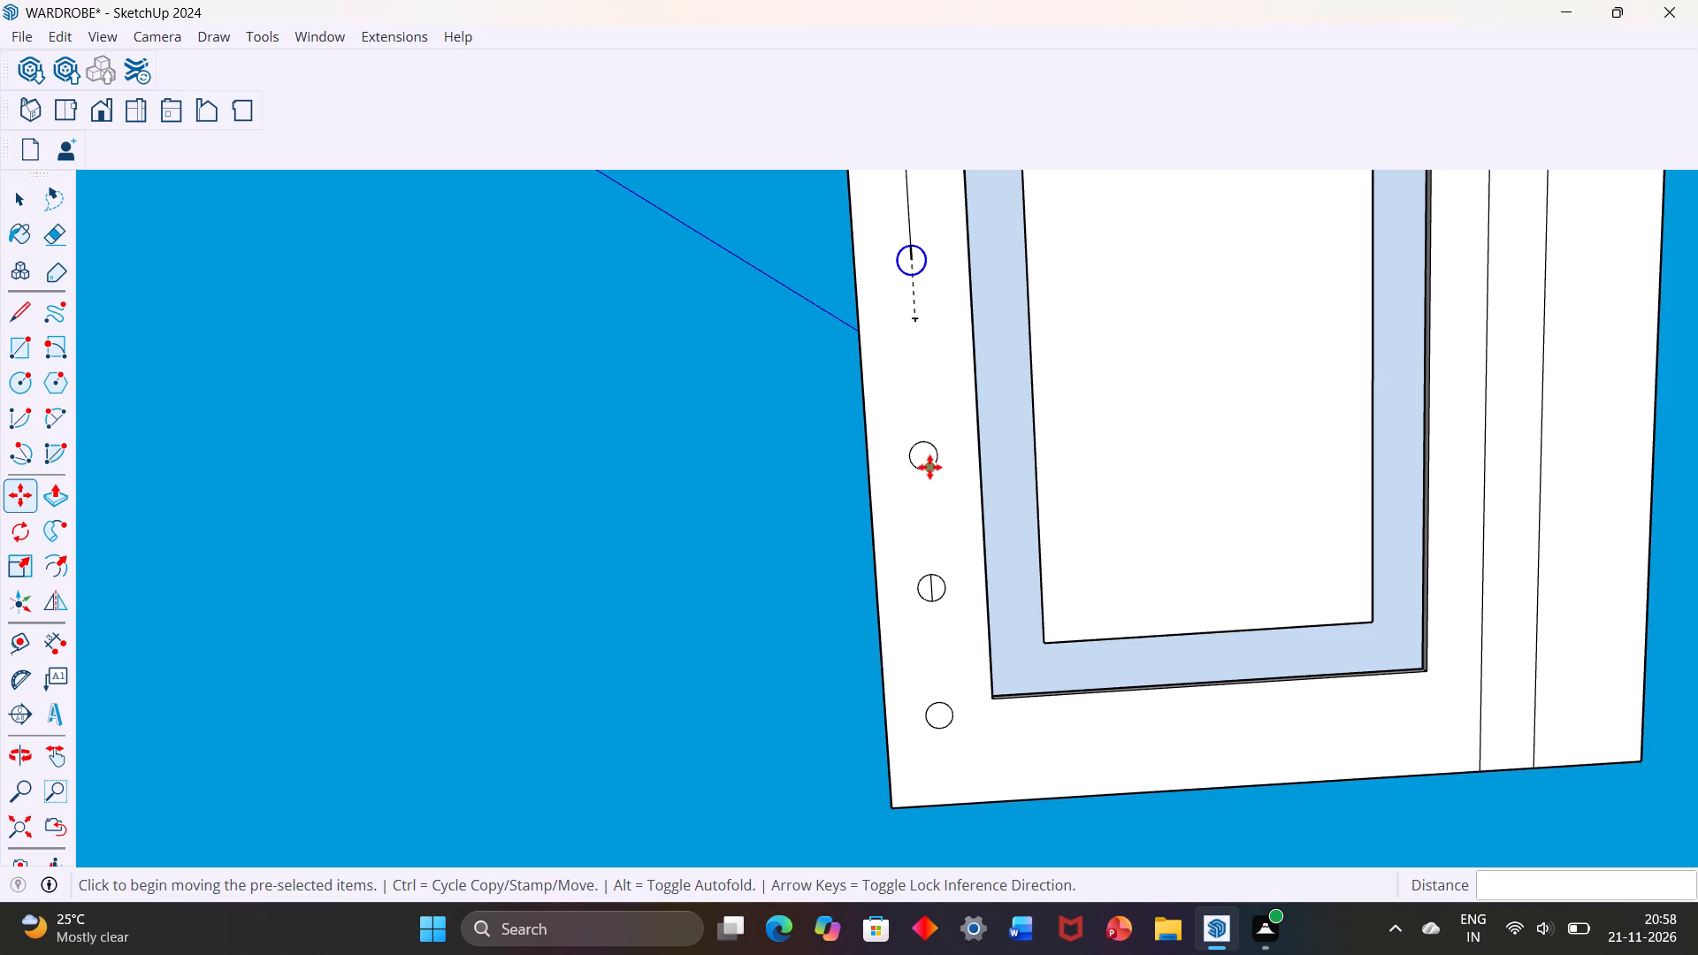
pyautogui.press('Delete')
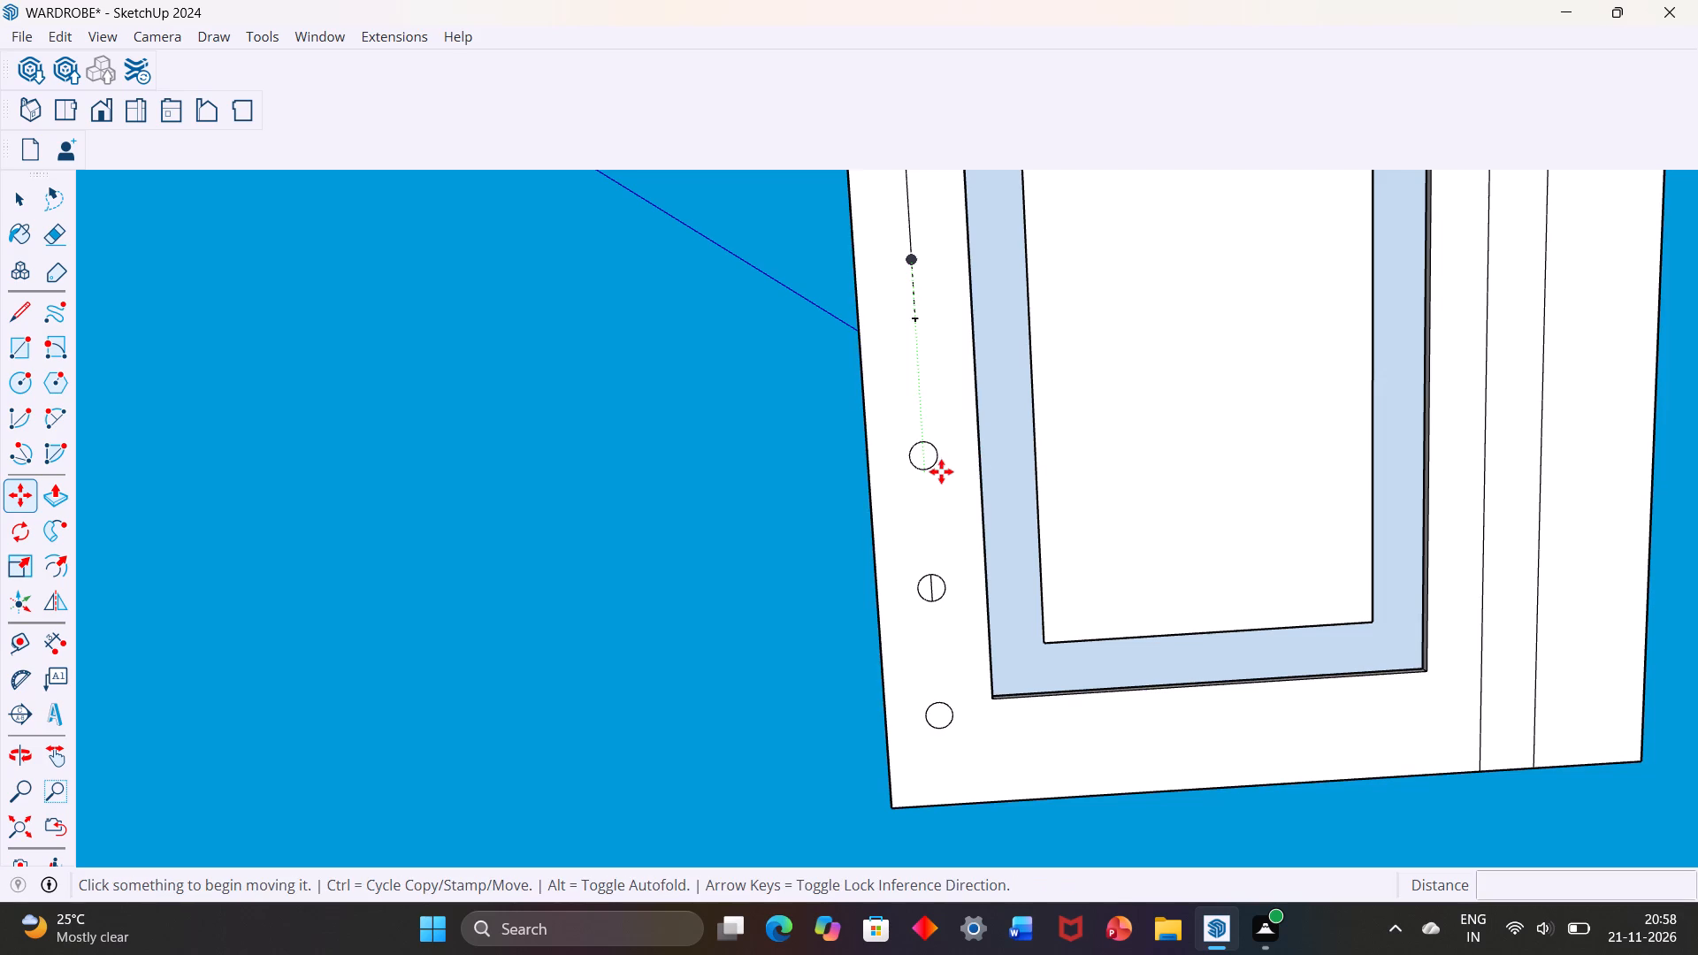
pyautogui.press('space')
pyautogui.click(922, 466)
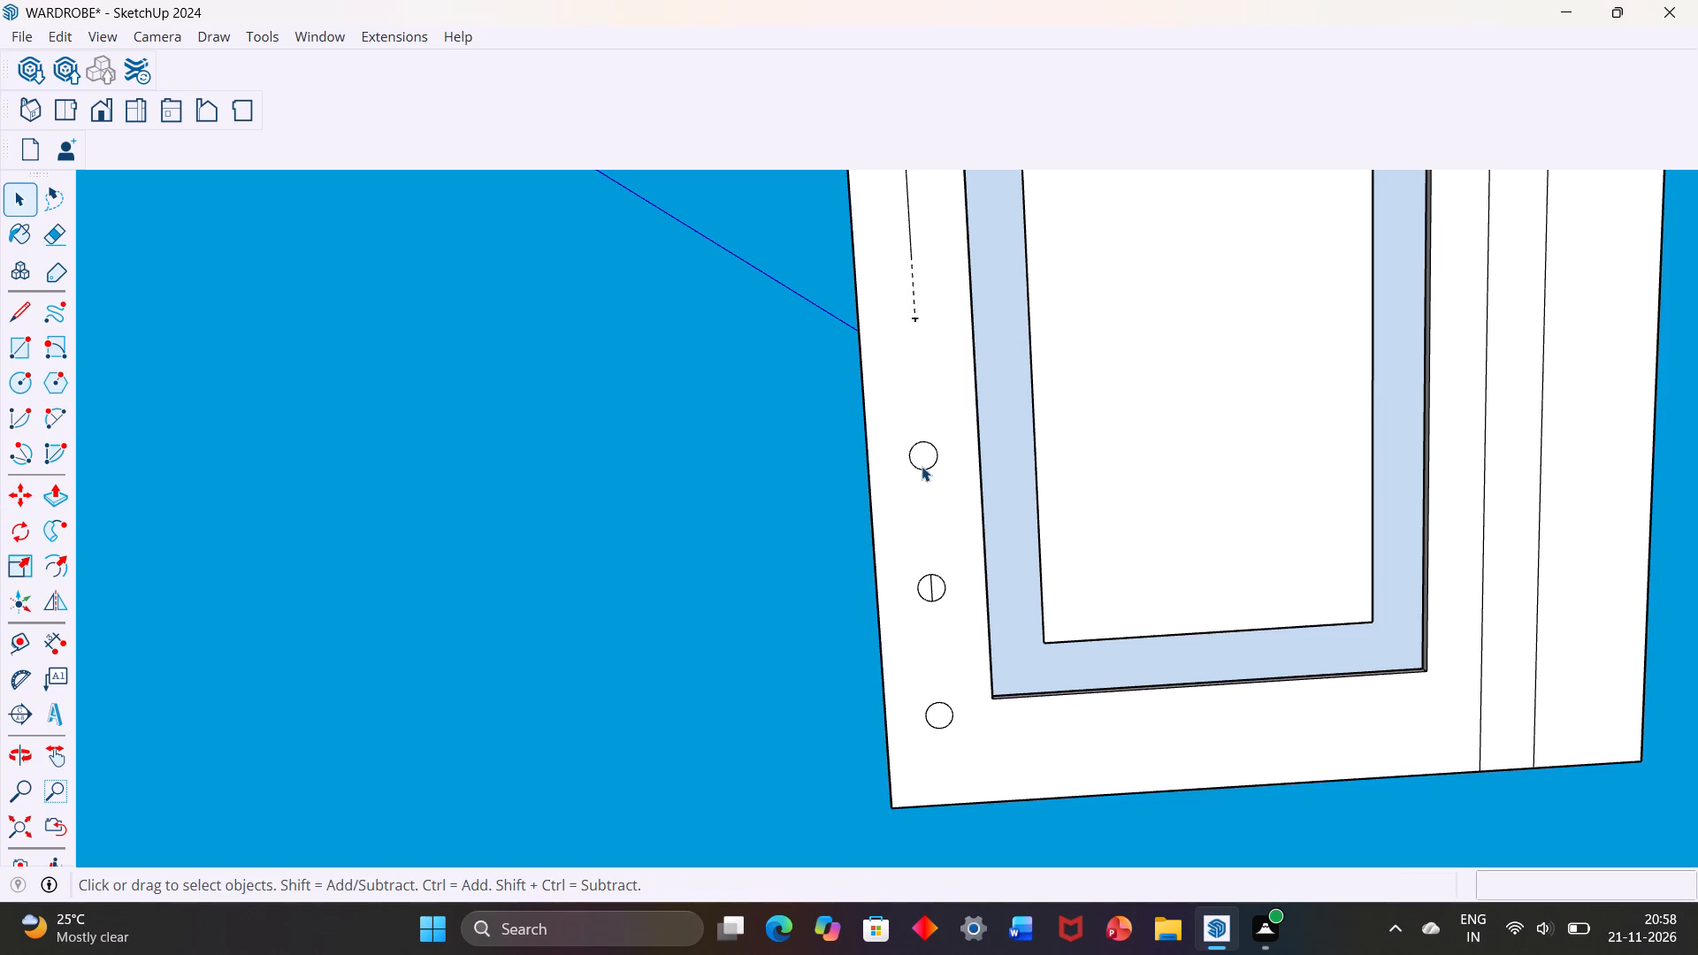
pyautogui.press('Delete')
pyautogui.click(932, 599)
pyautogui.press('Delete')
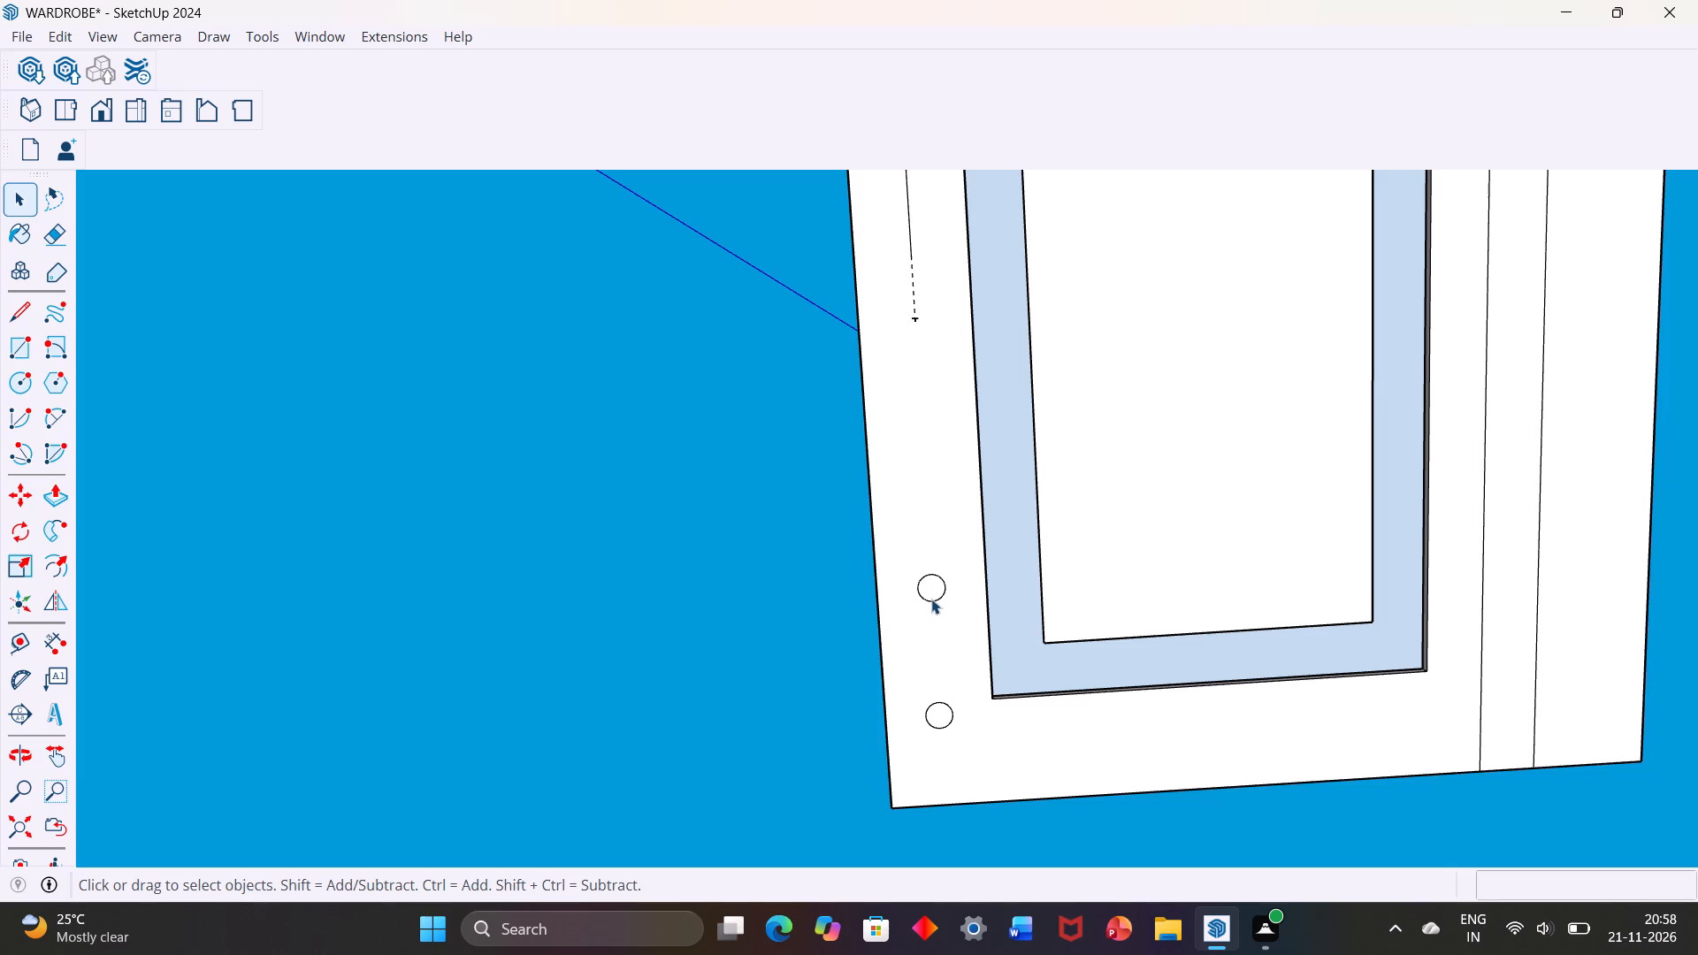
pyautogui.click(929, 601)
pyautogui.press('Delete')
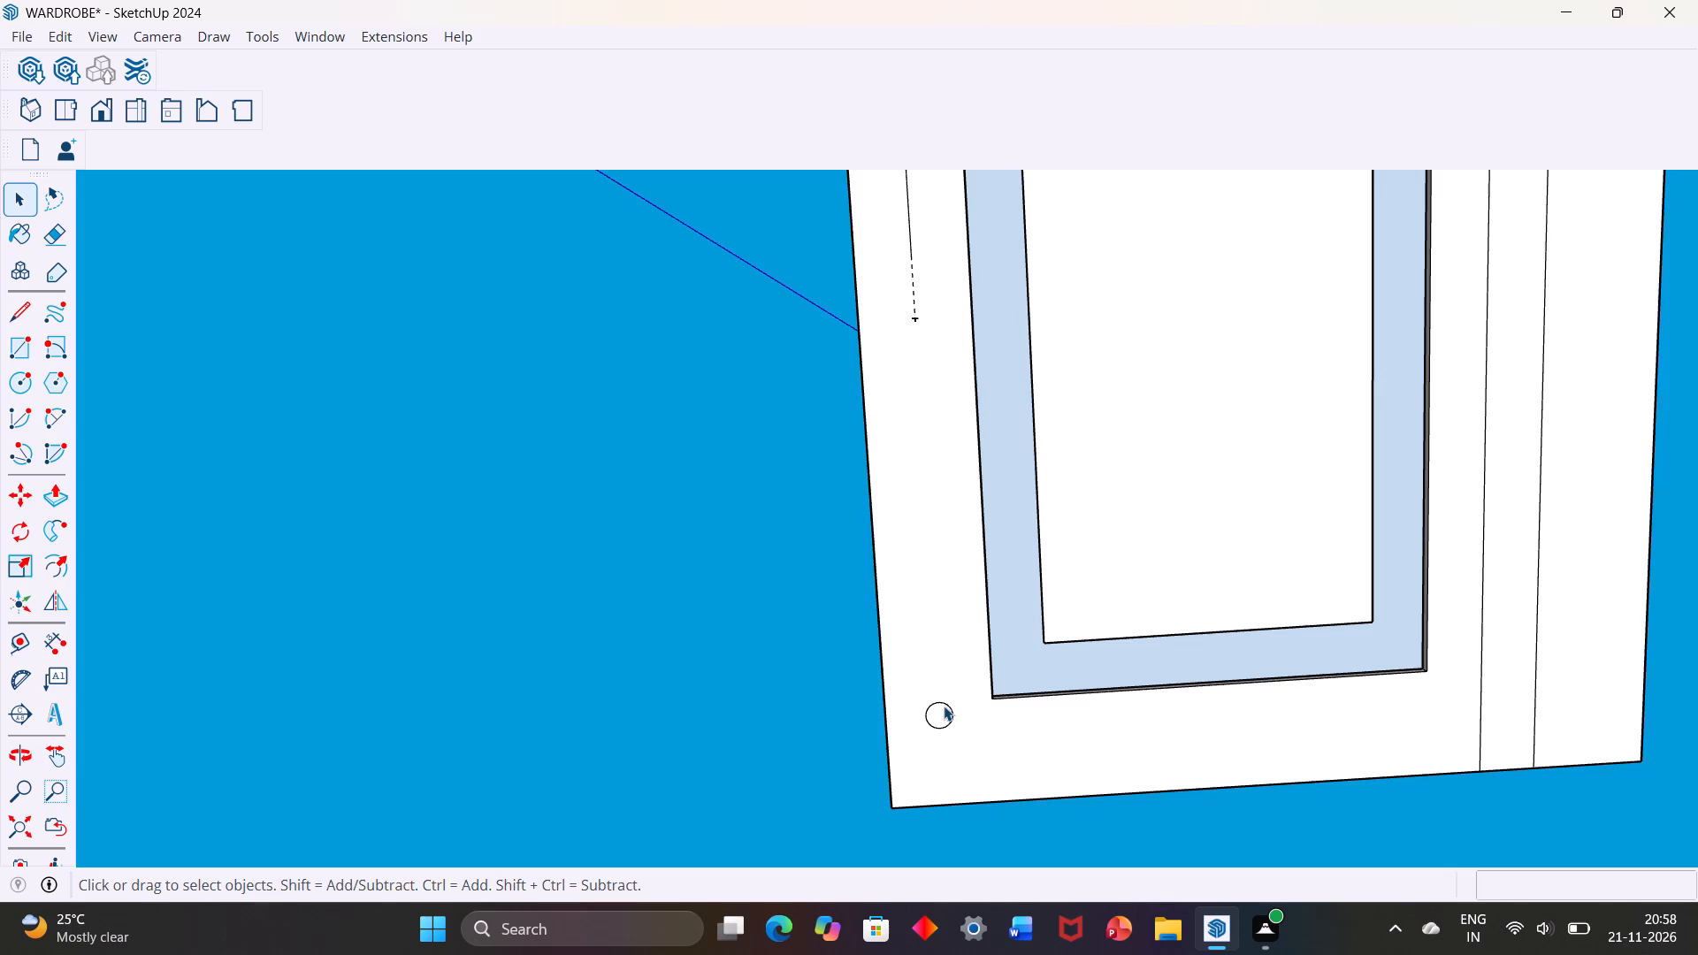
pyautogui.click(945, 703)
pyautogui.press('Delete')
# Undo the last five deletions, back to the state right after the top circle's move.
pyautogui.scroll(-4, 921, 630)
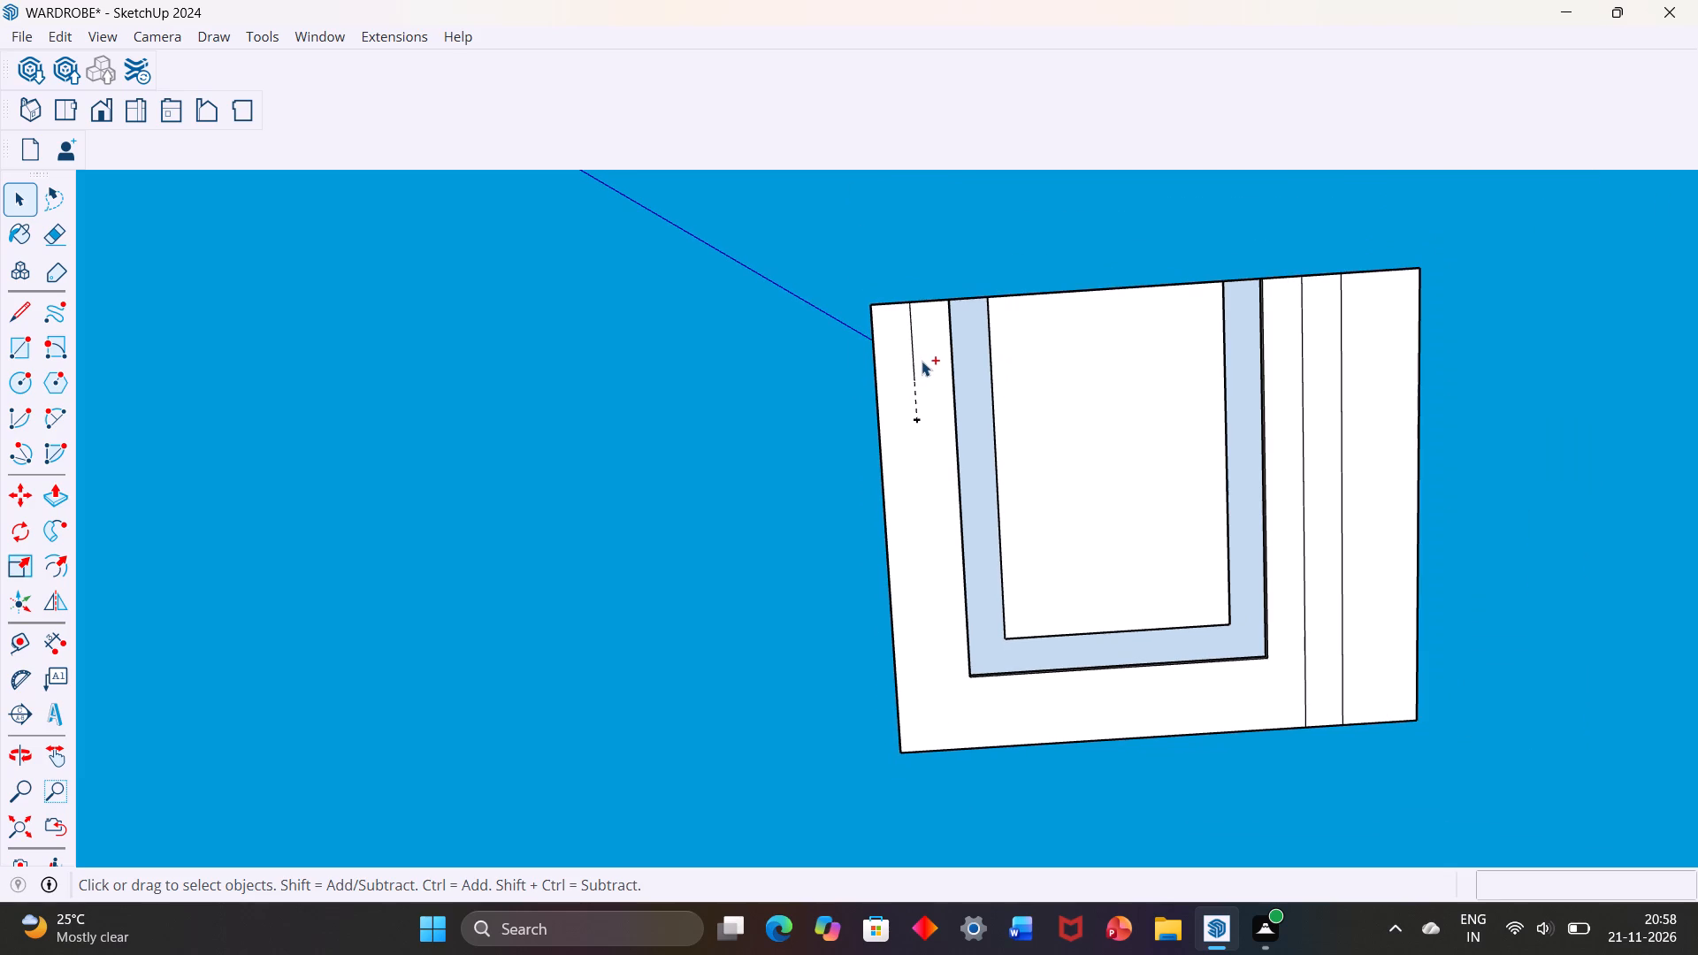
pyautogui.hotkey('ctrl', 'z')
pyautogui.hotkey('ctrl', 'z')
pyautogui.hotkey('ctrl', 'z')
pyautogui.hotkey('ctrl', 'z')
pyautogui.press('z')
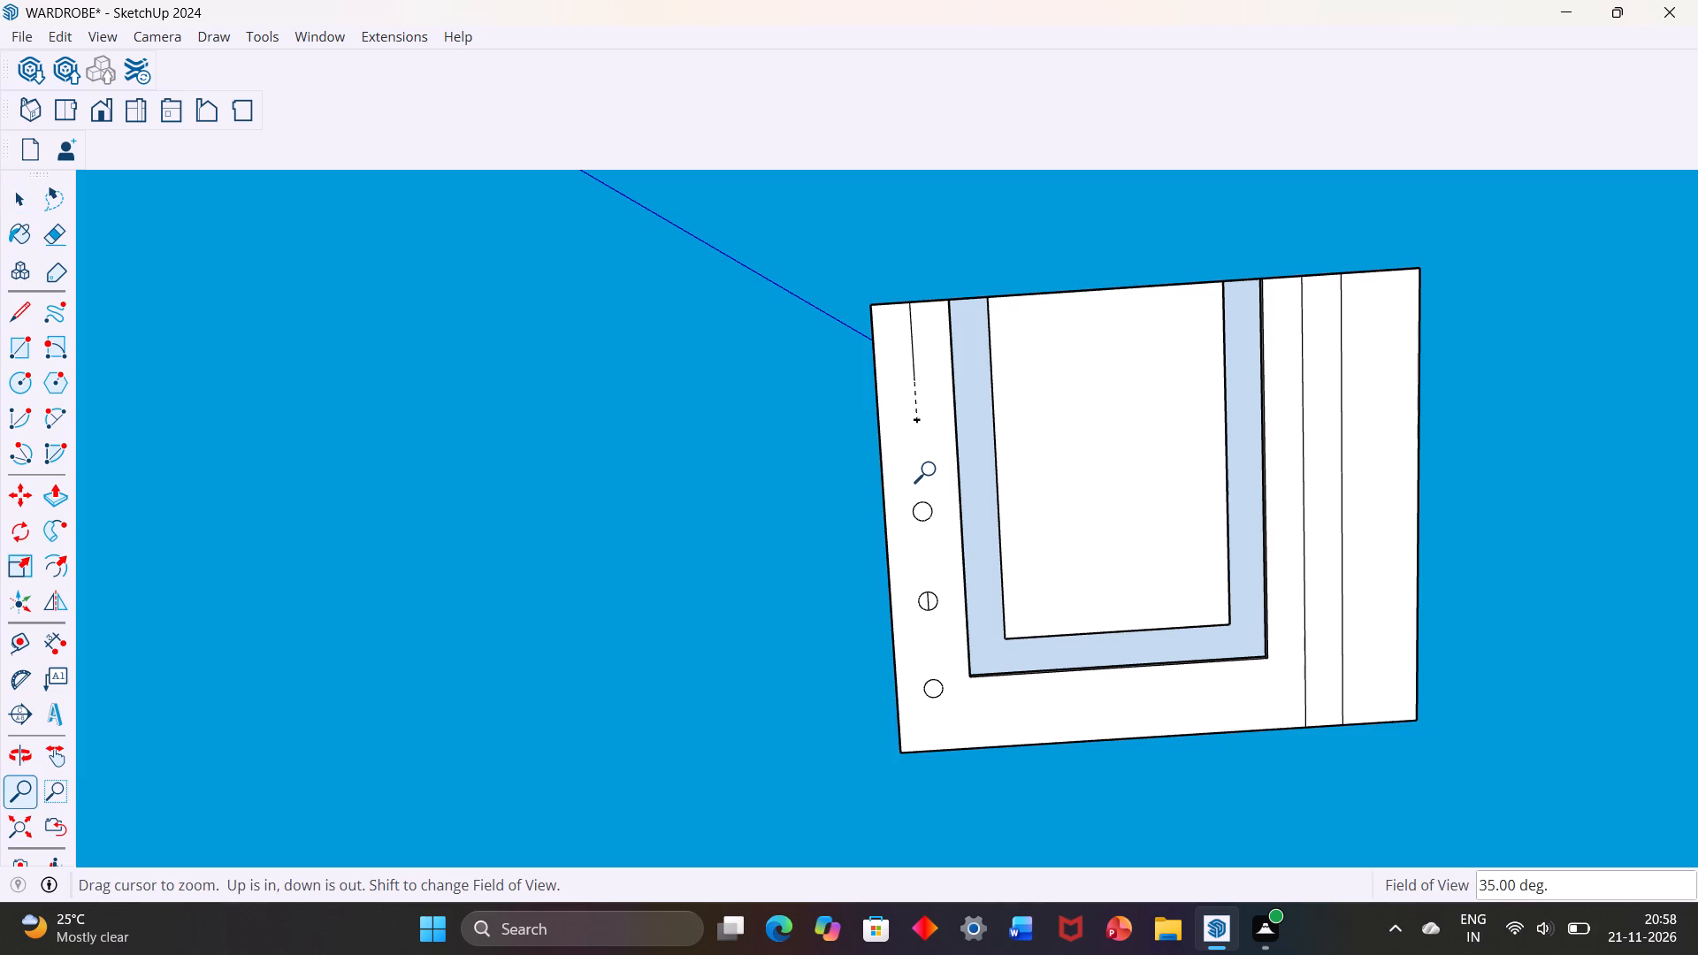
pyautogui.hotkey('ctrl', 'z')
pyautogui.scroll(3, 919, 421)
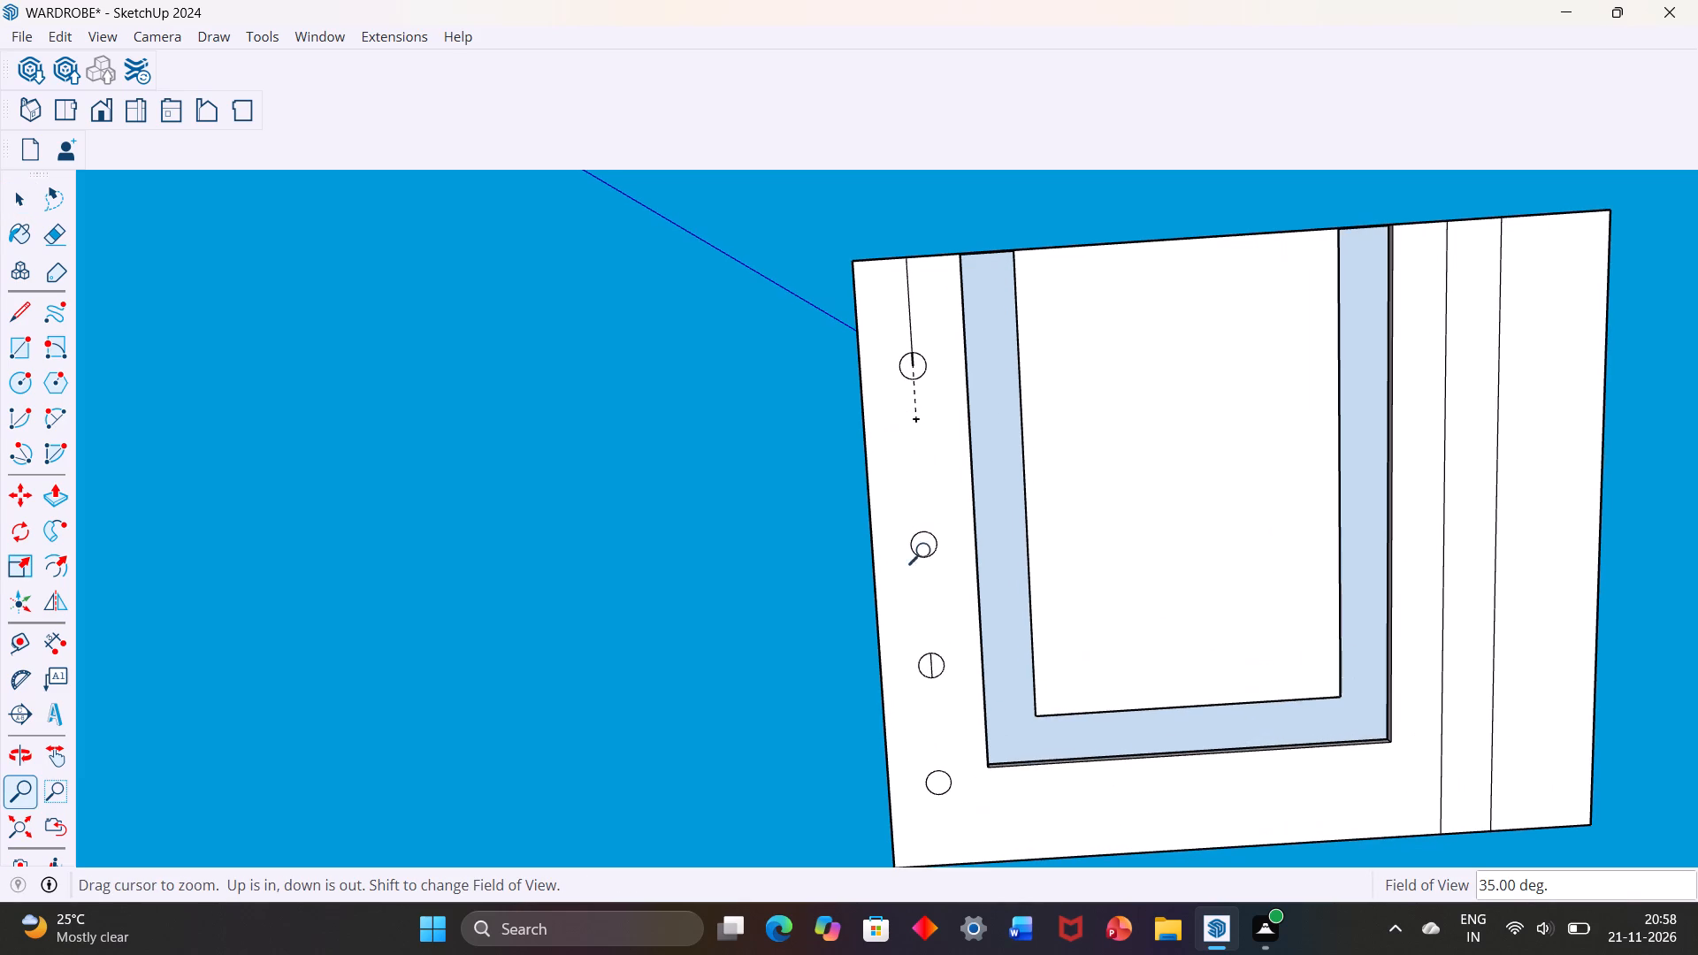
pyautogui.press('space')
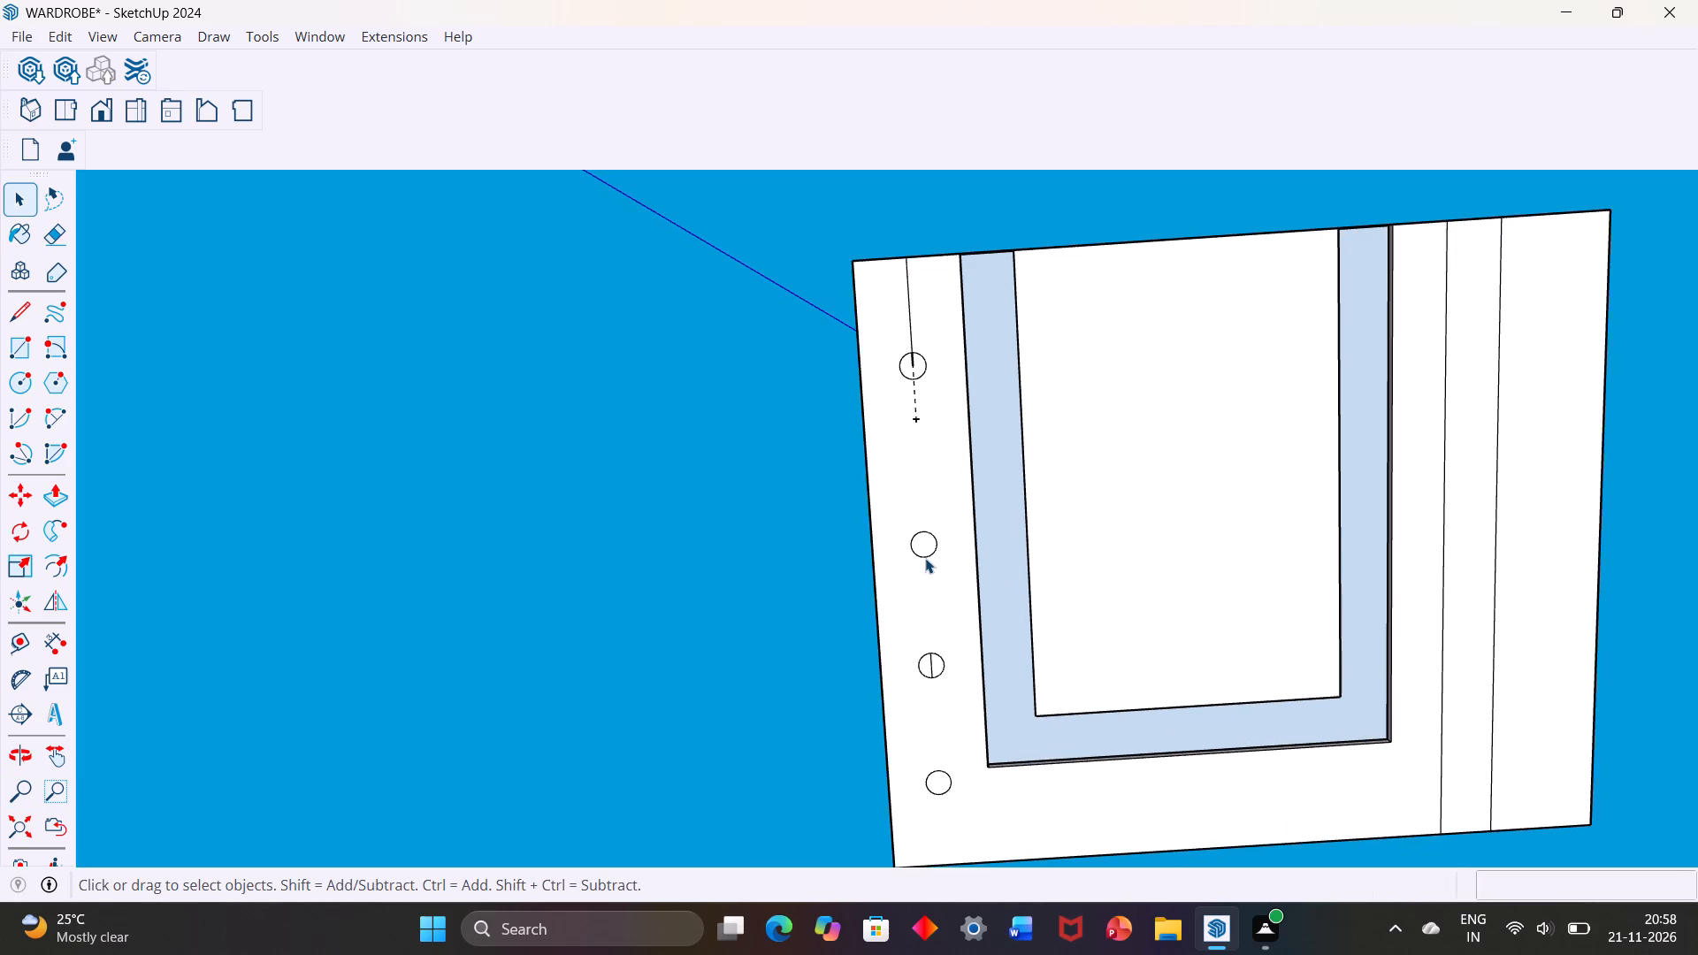
# Delete the second, third and bottom circles, including the line piece inside the third, keeping only the top circle.
pyautogui.click(925, 558)
pyautogui.press('Delete')
pyautogui.click(940, 655)
pyautogui.press('Delete')
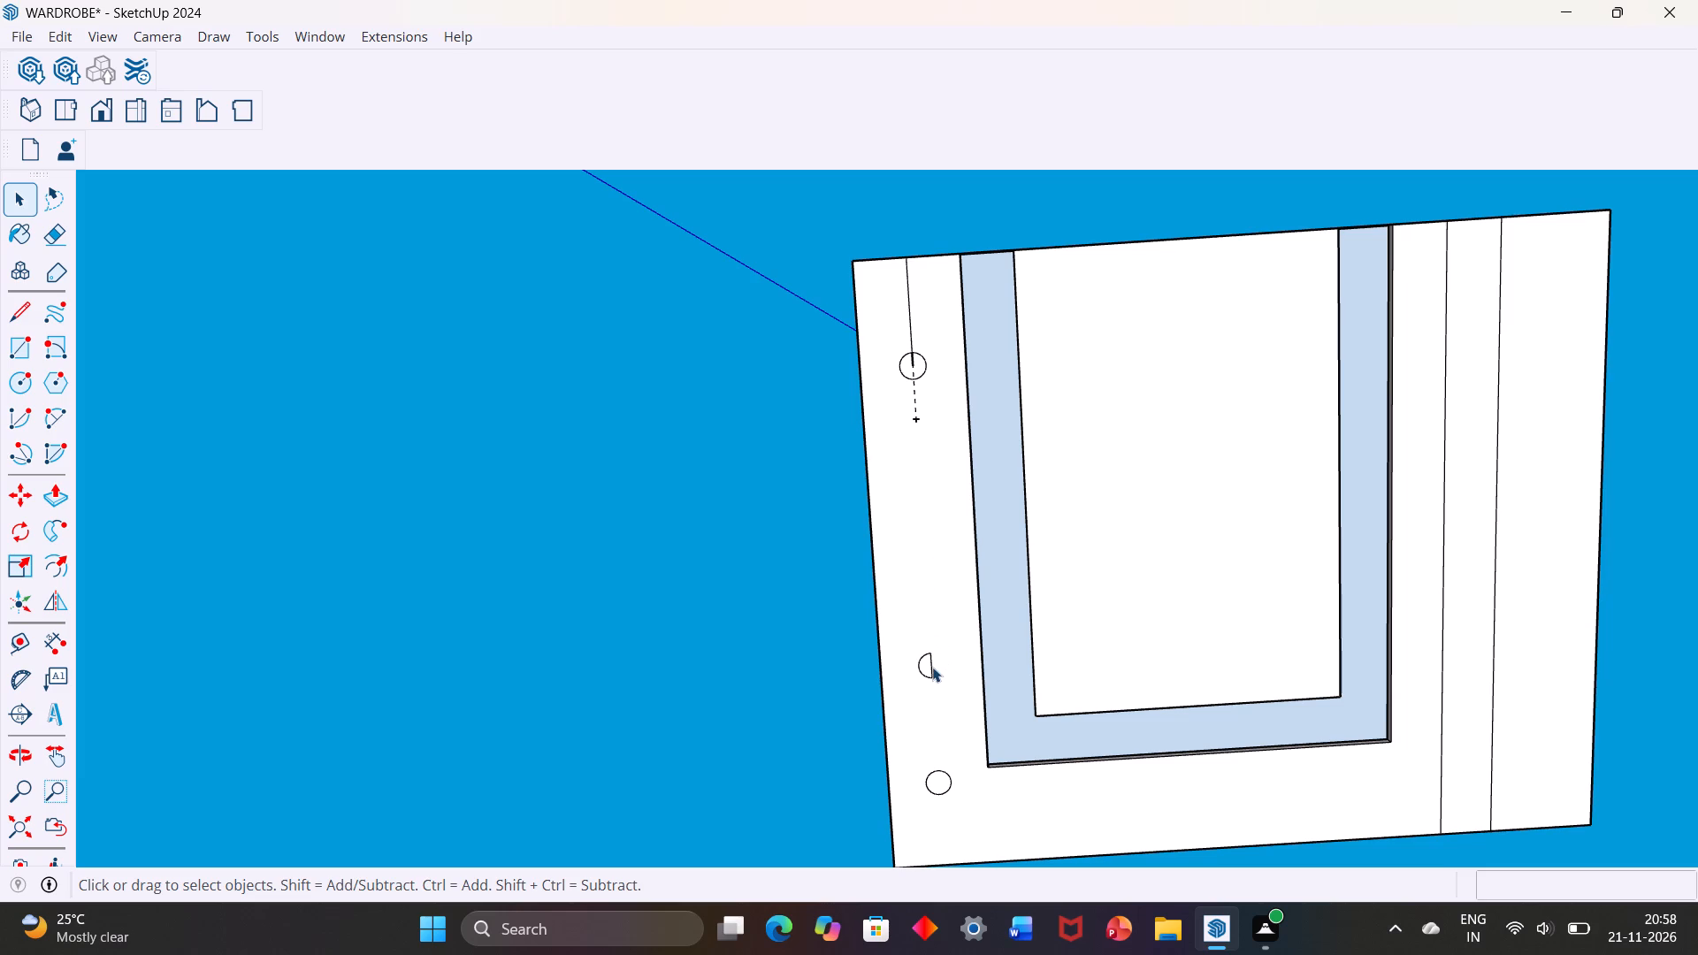
pyautogui.click(931, 668)
pyautogui.press('Delete')
pyautogui.click(925, 673)
pyautogui.press('Delete')
pyautogui.click(948, 775)
pyautogui.press('Delete')
# Draw a line about 9' 9" long from the top circle's lowest point straight down to the panel's bottom edge.
pyautogui.scroll(-3, 921, 661)
pyautogui.scroll(3, 915, 485)
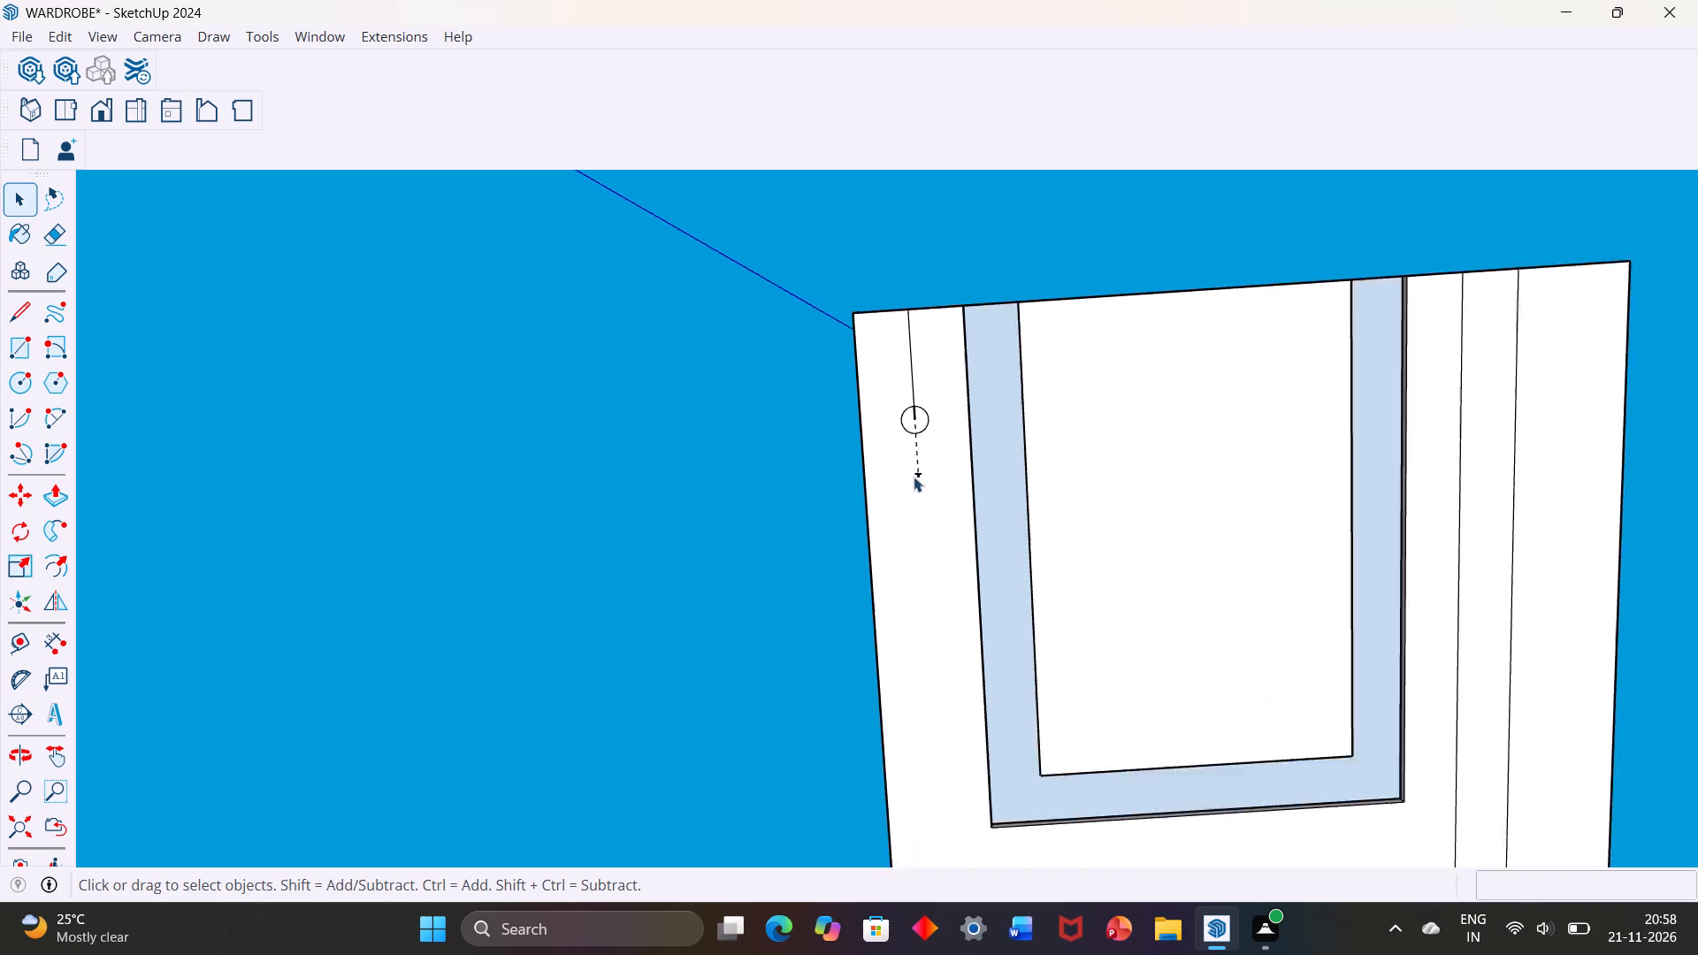
pyautogui.click(16, 310)
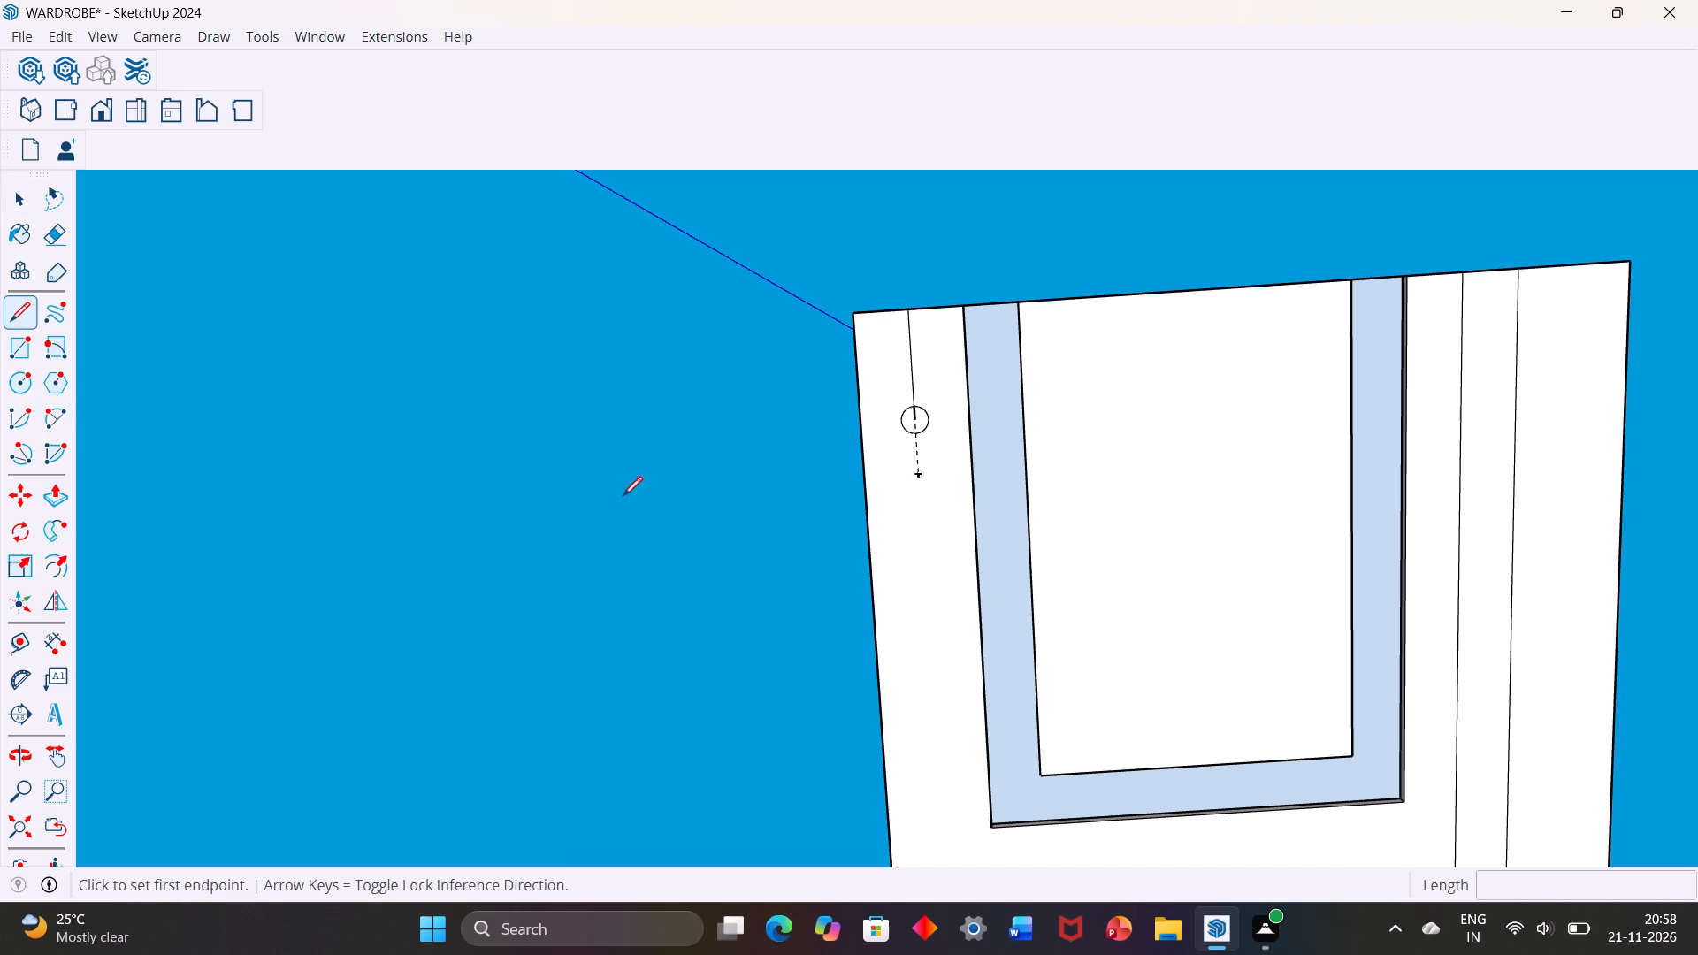
pyautogui.scroll(2, 660, 499)
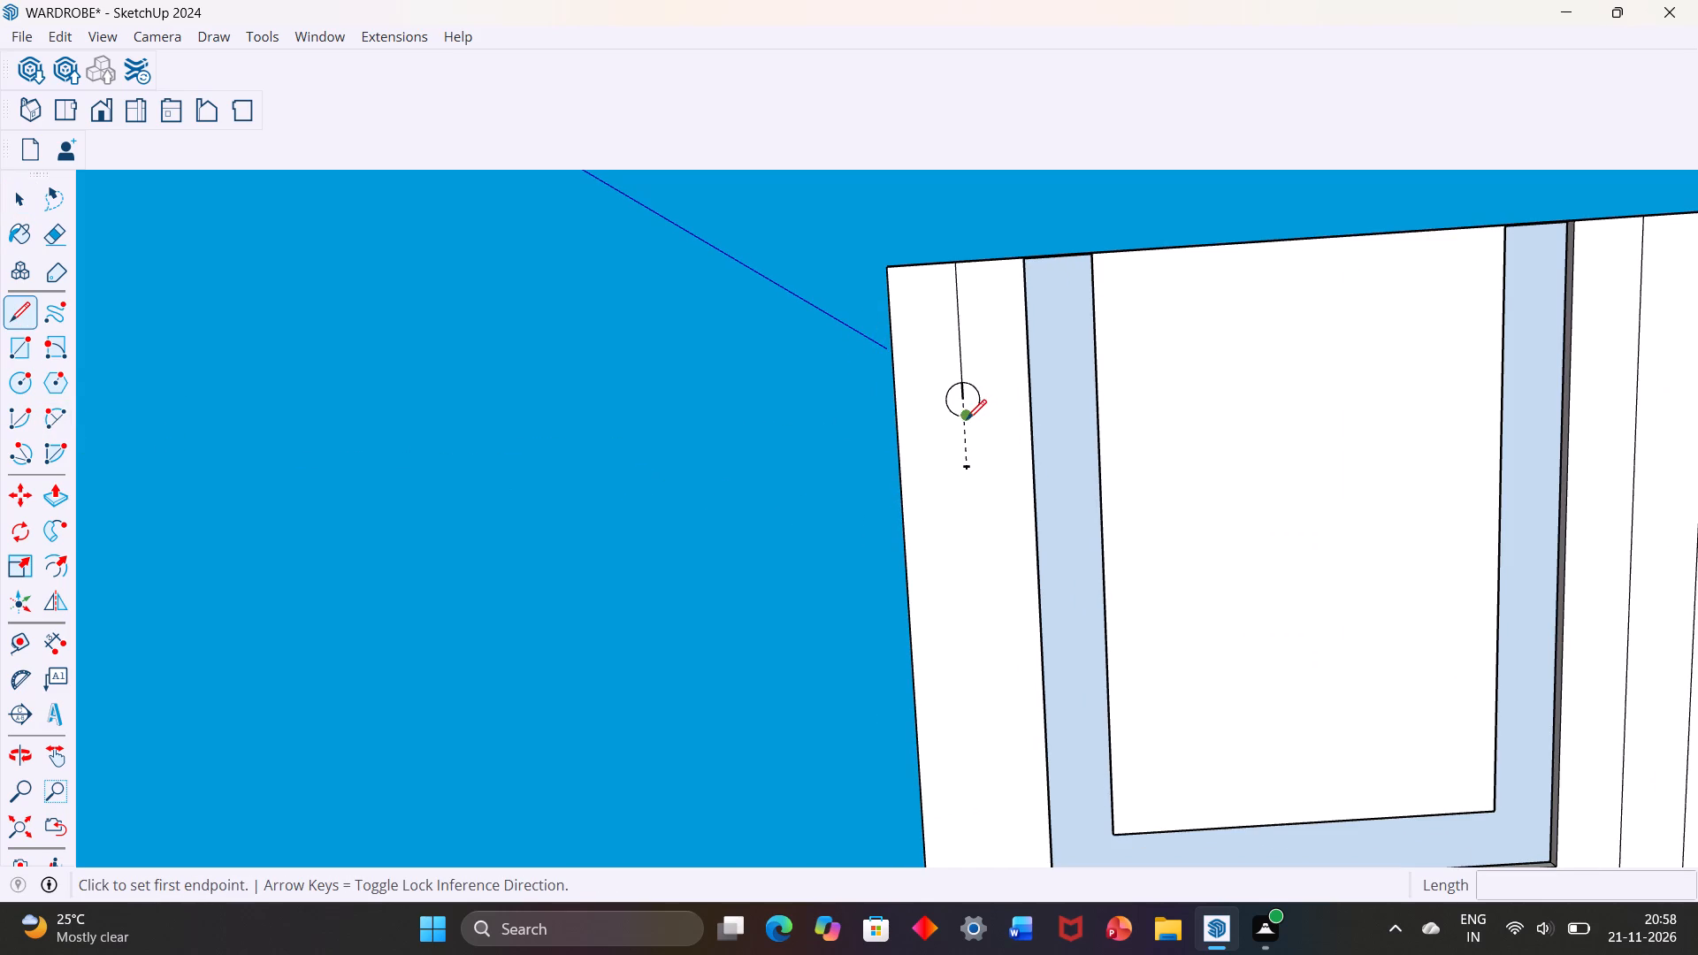
pyautogui.click(960, 417)
pyautogui.scroll(-4, 961, 577)
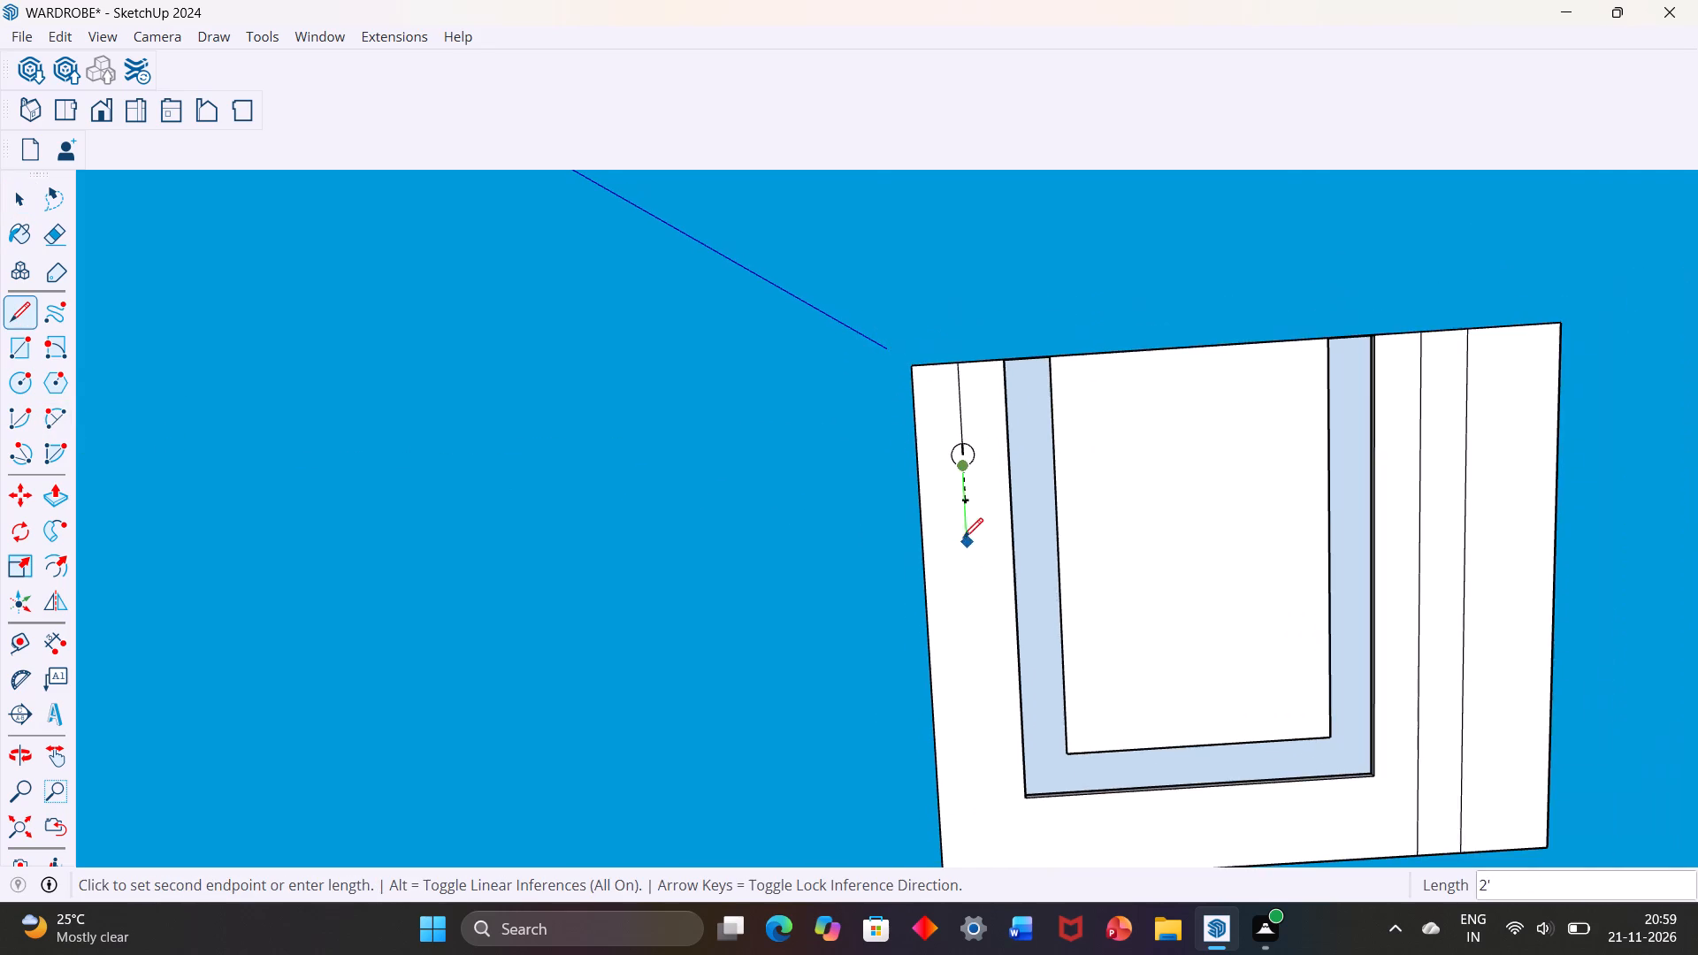
pyautogui.scroll(-5, 986, 686)
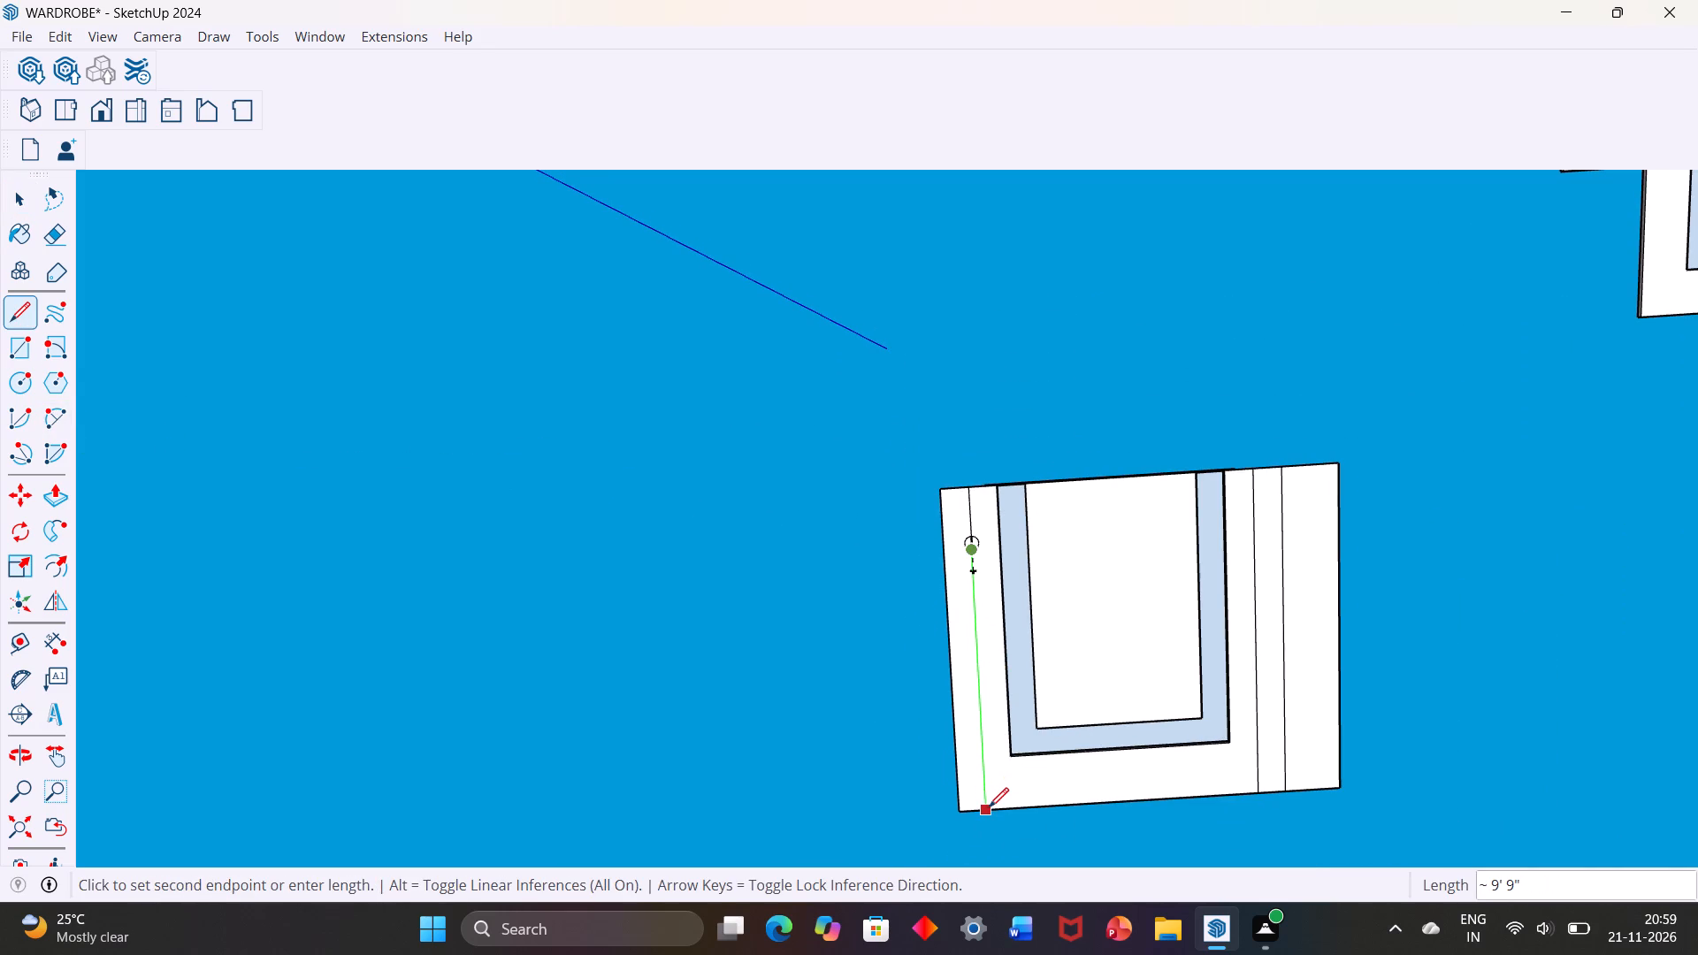
pyautogui.click(989, 807)
pyautogui.press('Escape')
pyautogui.press('space')
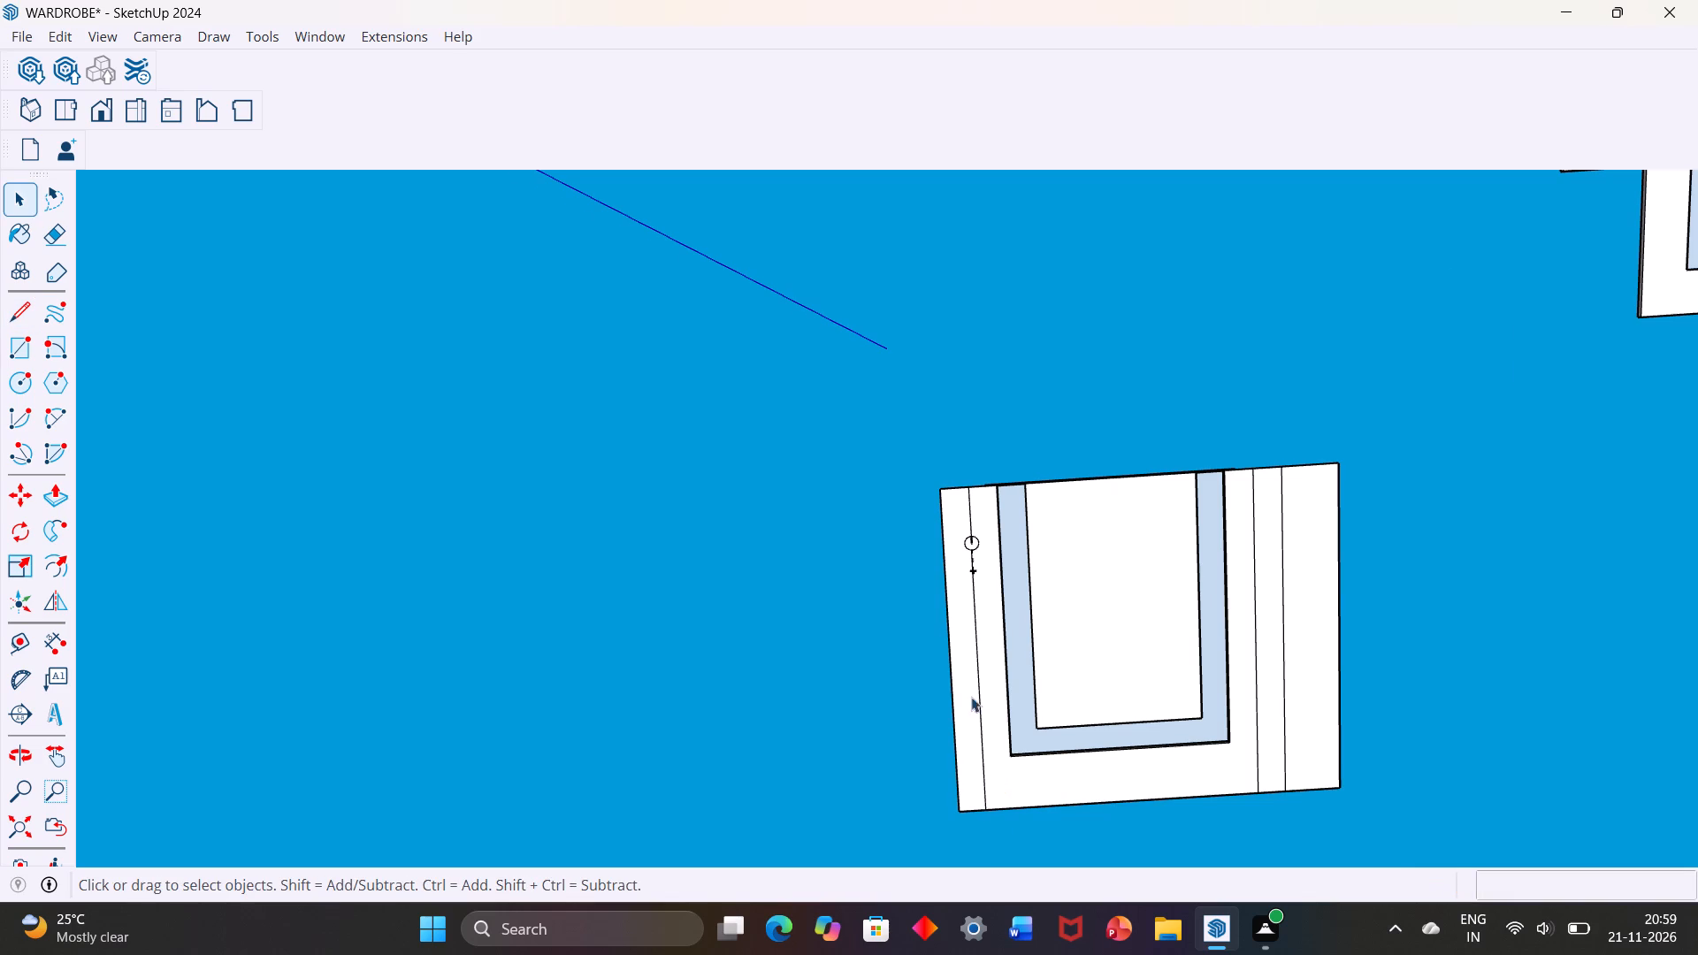
# Copy the top circle 2'5" down along the line and repeat the copy three times at that spacing.
pyautogui.scroll(-5, 971, 697)
pyautogui.moveTo(1006, 771); pyautogui.dragTo(984, 774, button='middle')
pyautogui.scroll(-1, 1006, 772)
pyautogui.scroll(9, 990, 673)
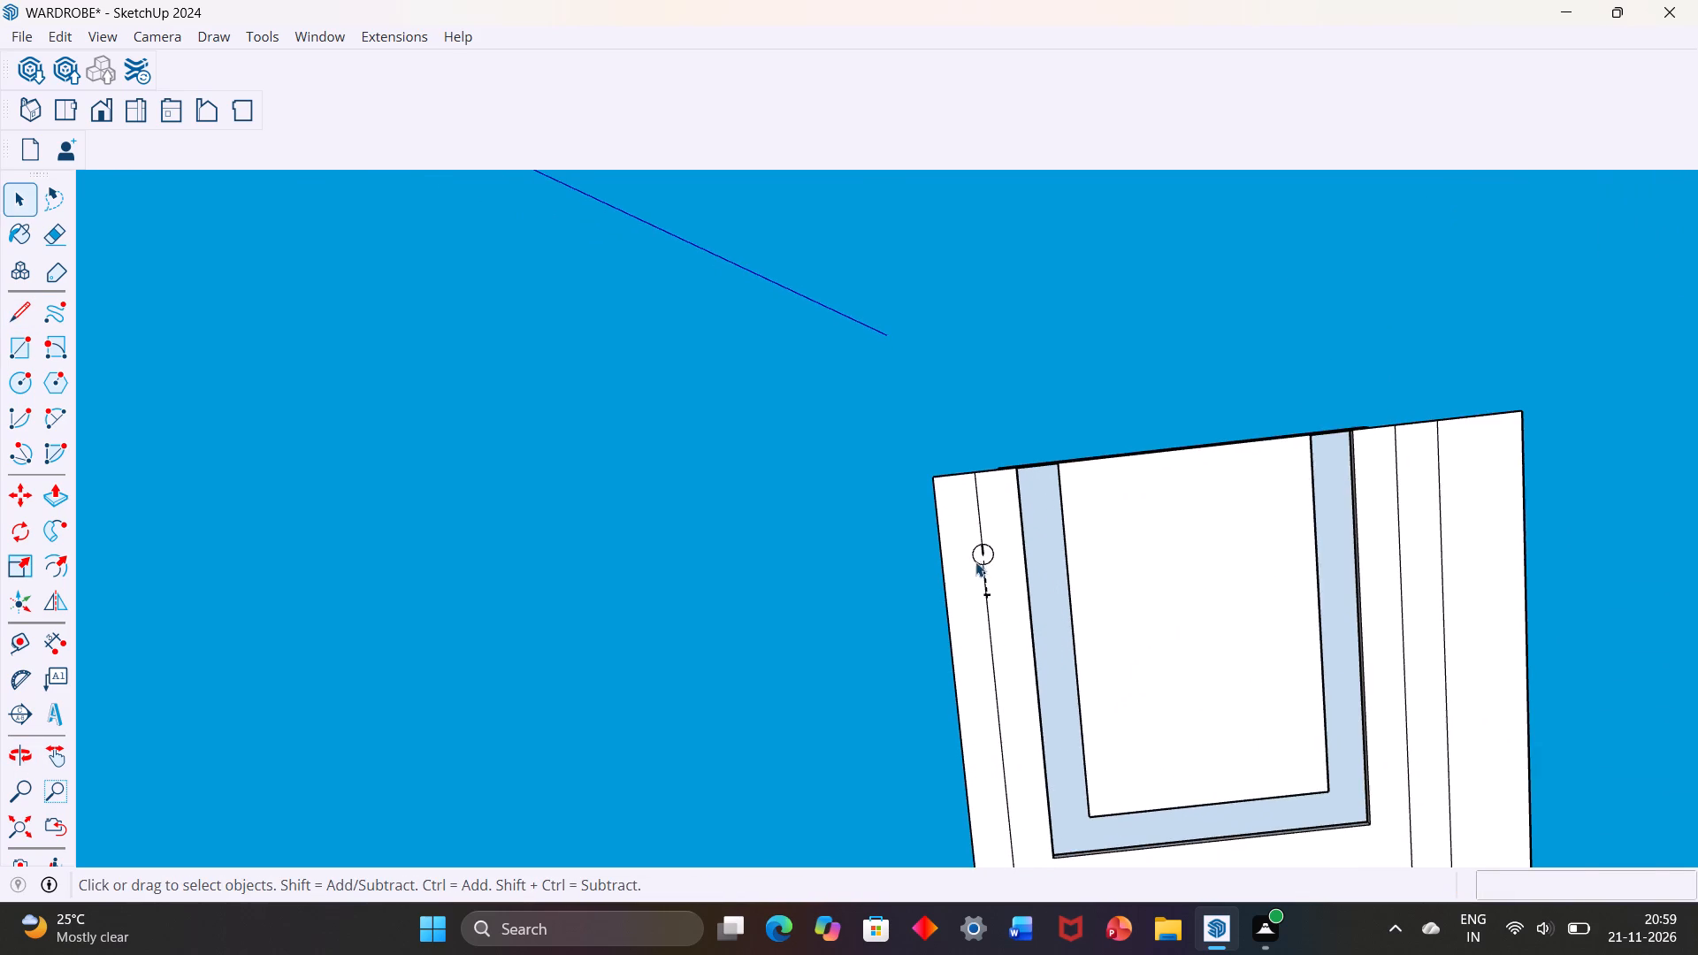
pyautogui.scroll(4, 970, 562)
pyautogui.click(983, 562)
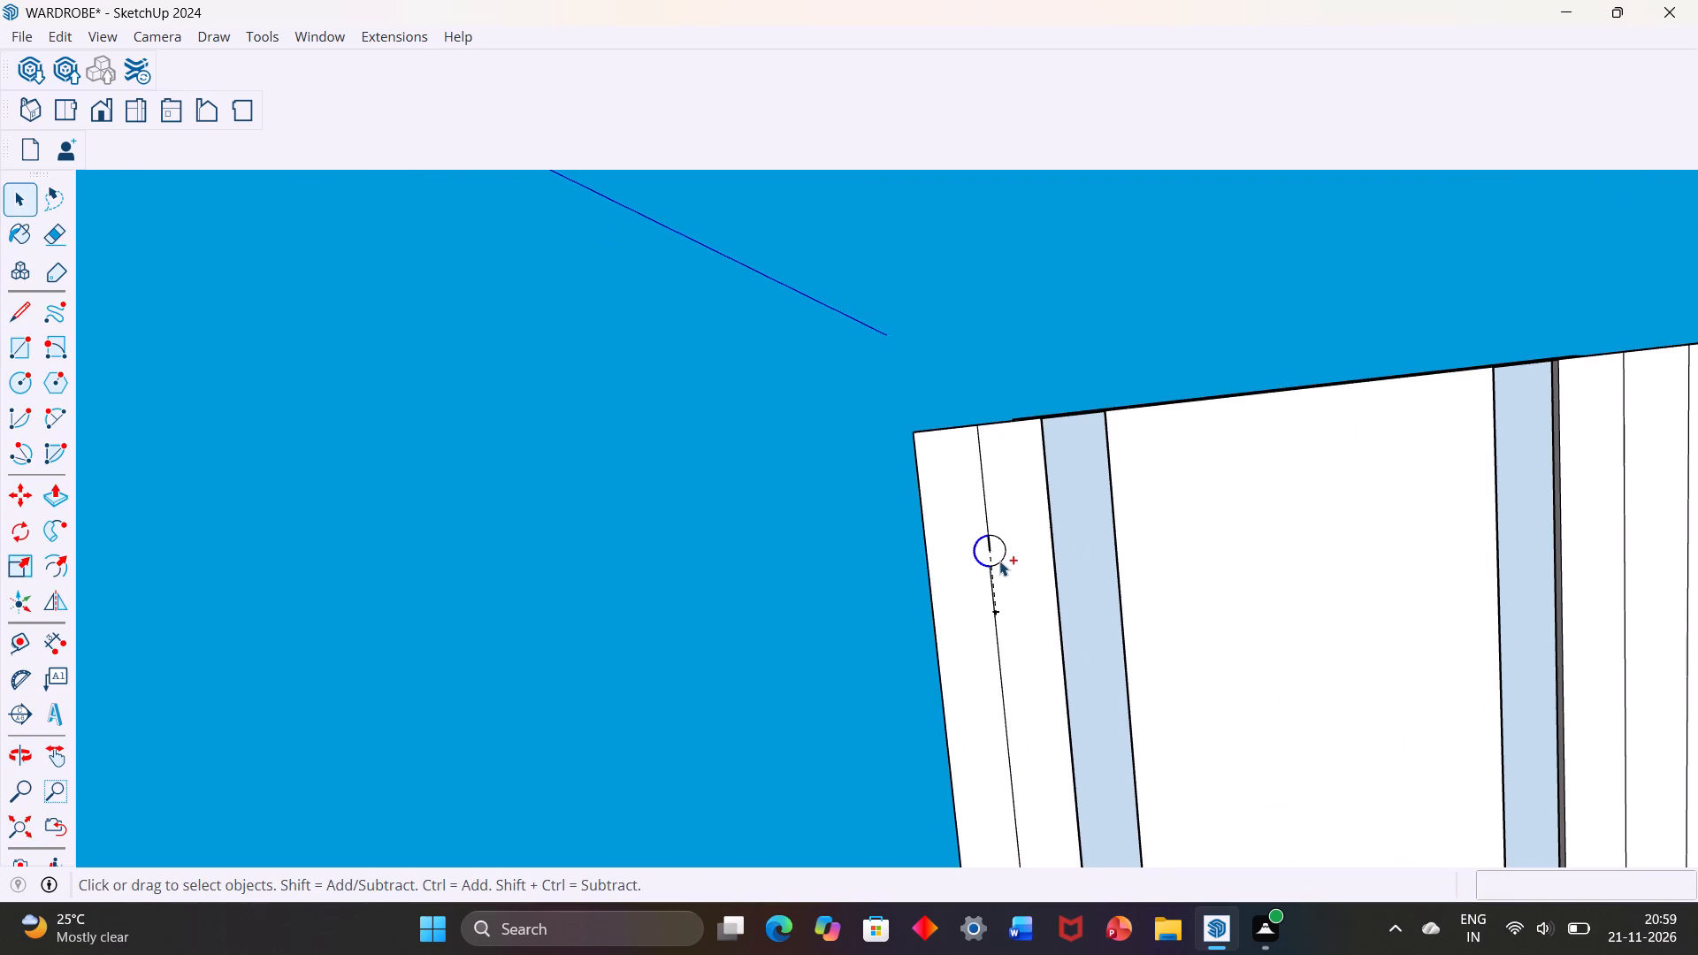
pyautogui.keyDown('ctrl'); pyautogui.click(999, 561); pyautogui.keyUp('ctrl')
pyautogui.scroll(-11, 994, 569)
pyautogui.scroll(4, 994, 562)
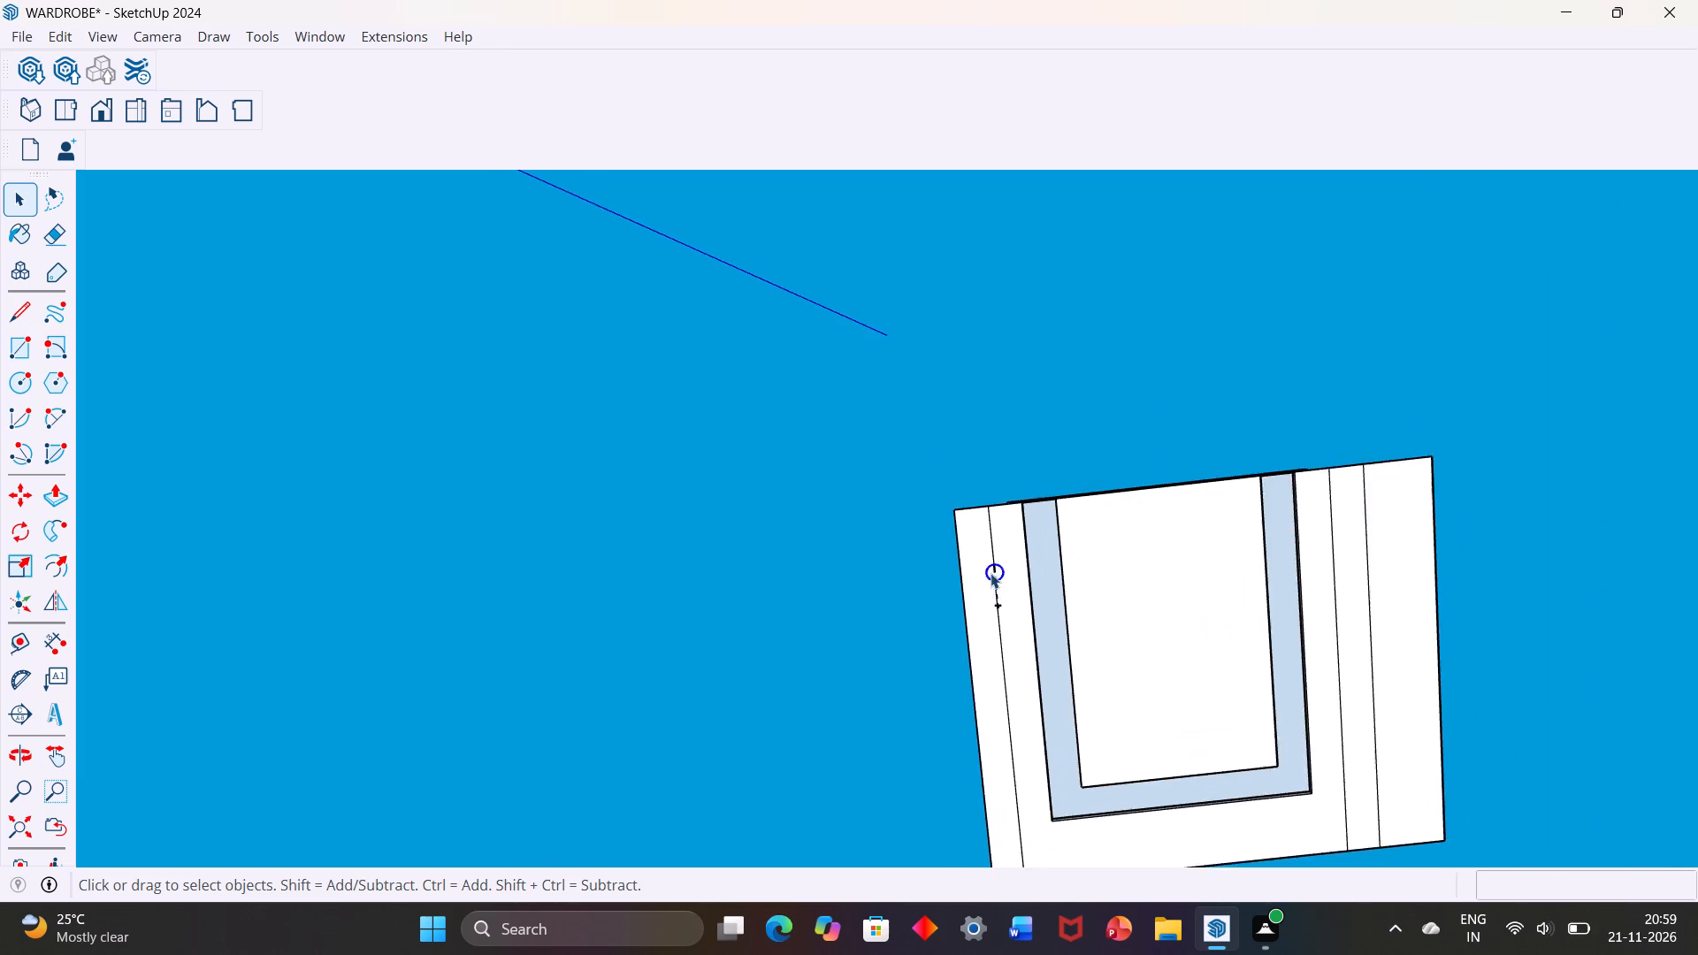
pyautogui.scroll(4, 990, 573)
pyautogui.press('m')
pyautogui.scroll(4, 996, 572)
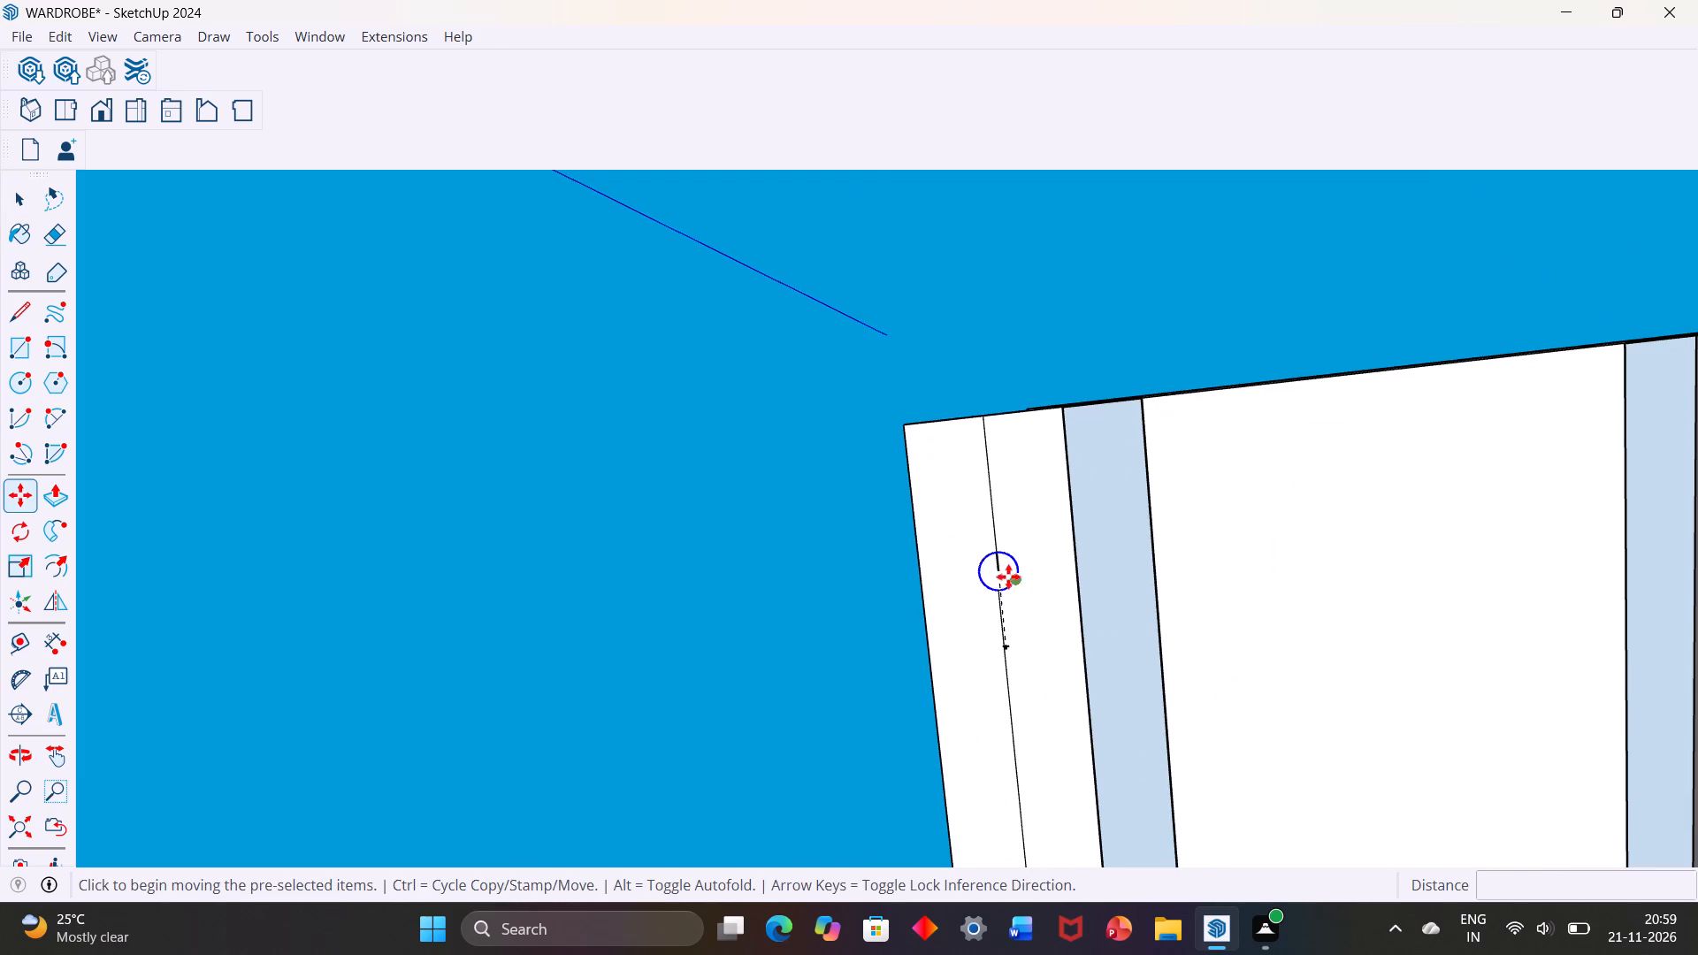
pyautogui.click(999, 572)
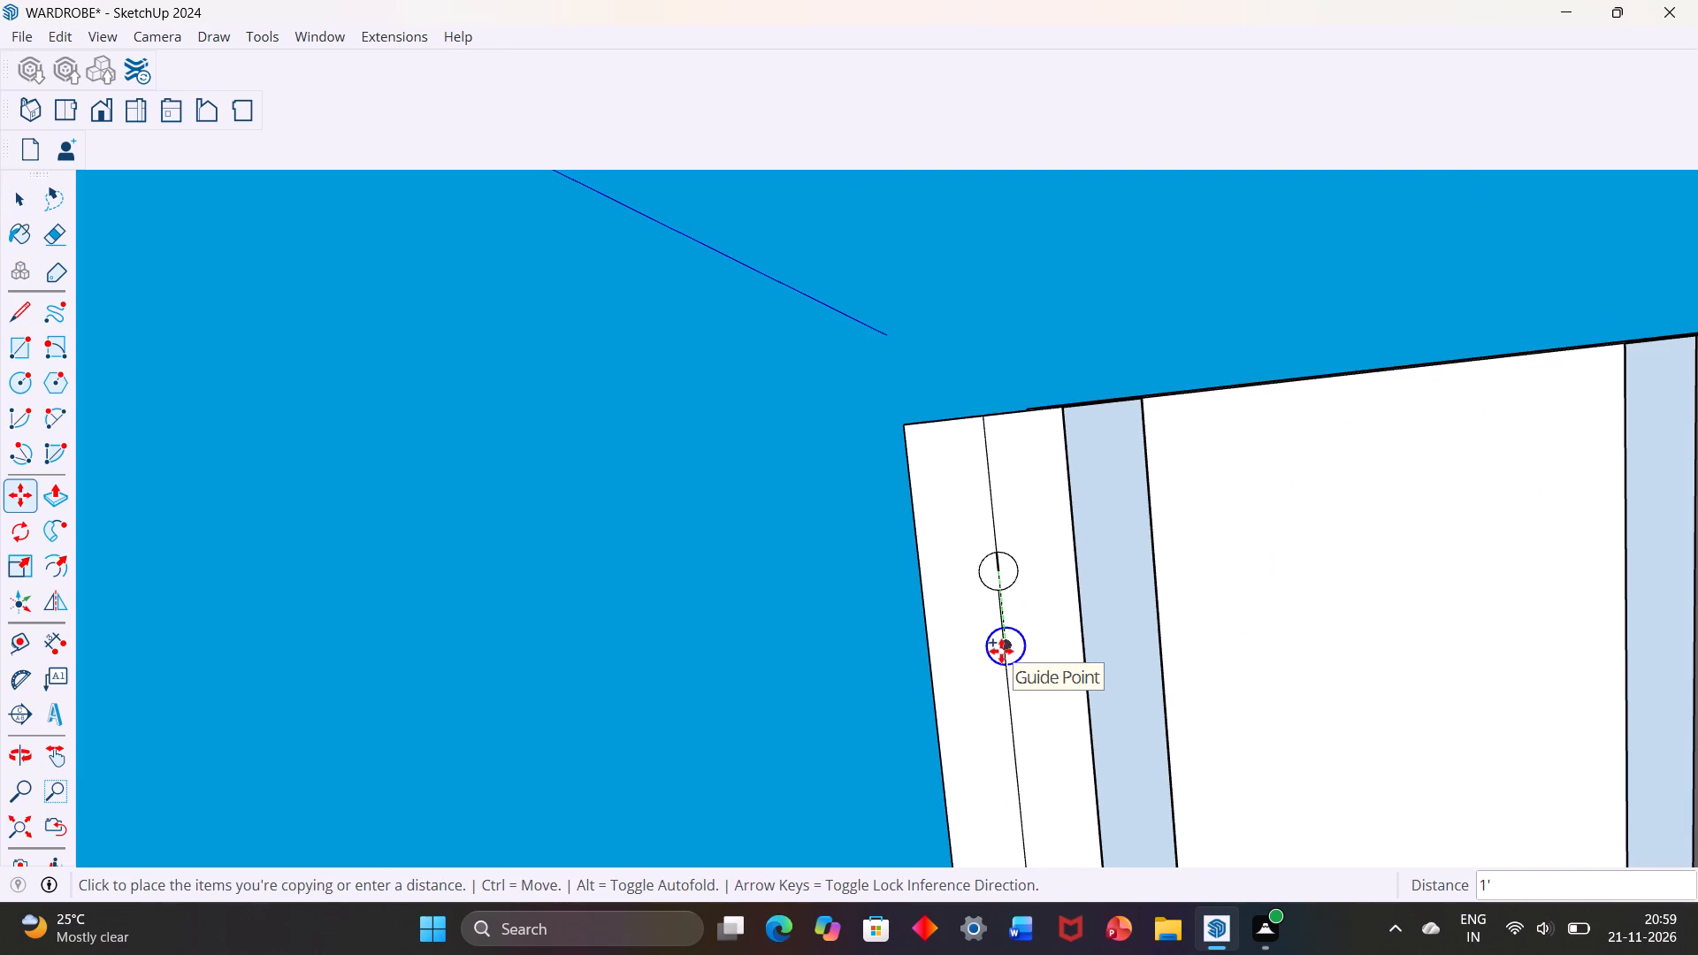
pyautogui.scroll(-3, 1021, 695)
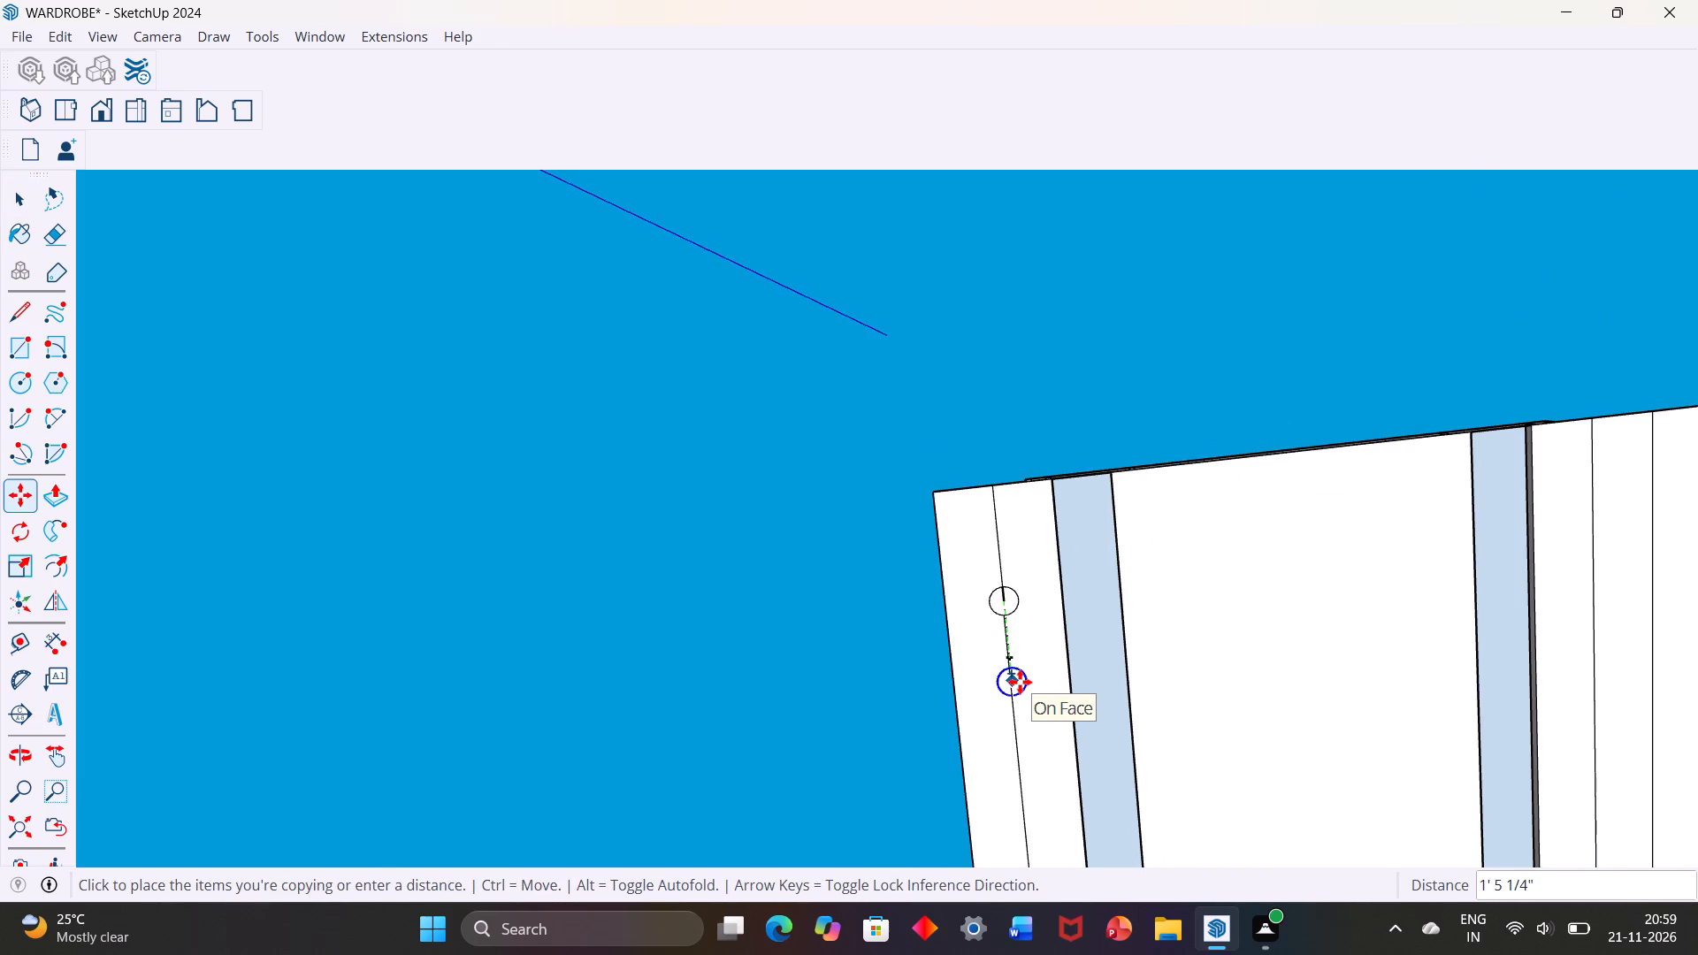
pyautogui.press('2')
pyautogui.press("'")
pyautogui.write('5"')
pyautogui.press('Return')
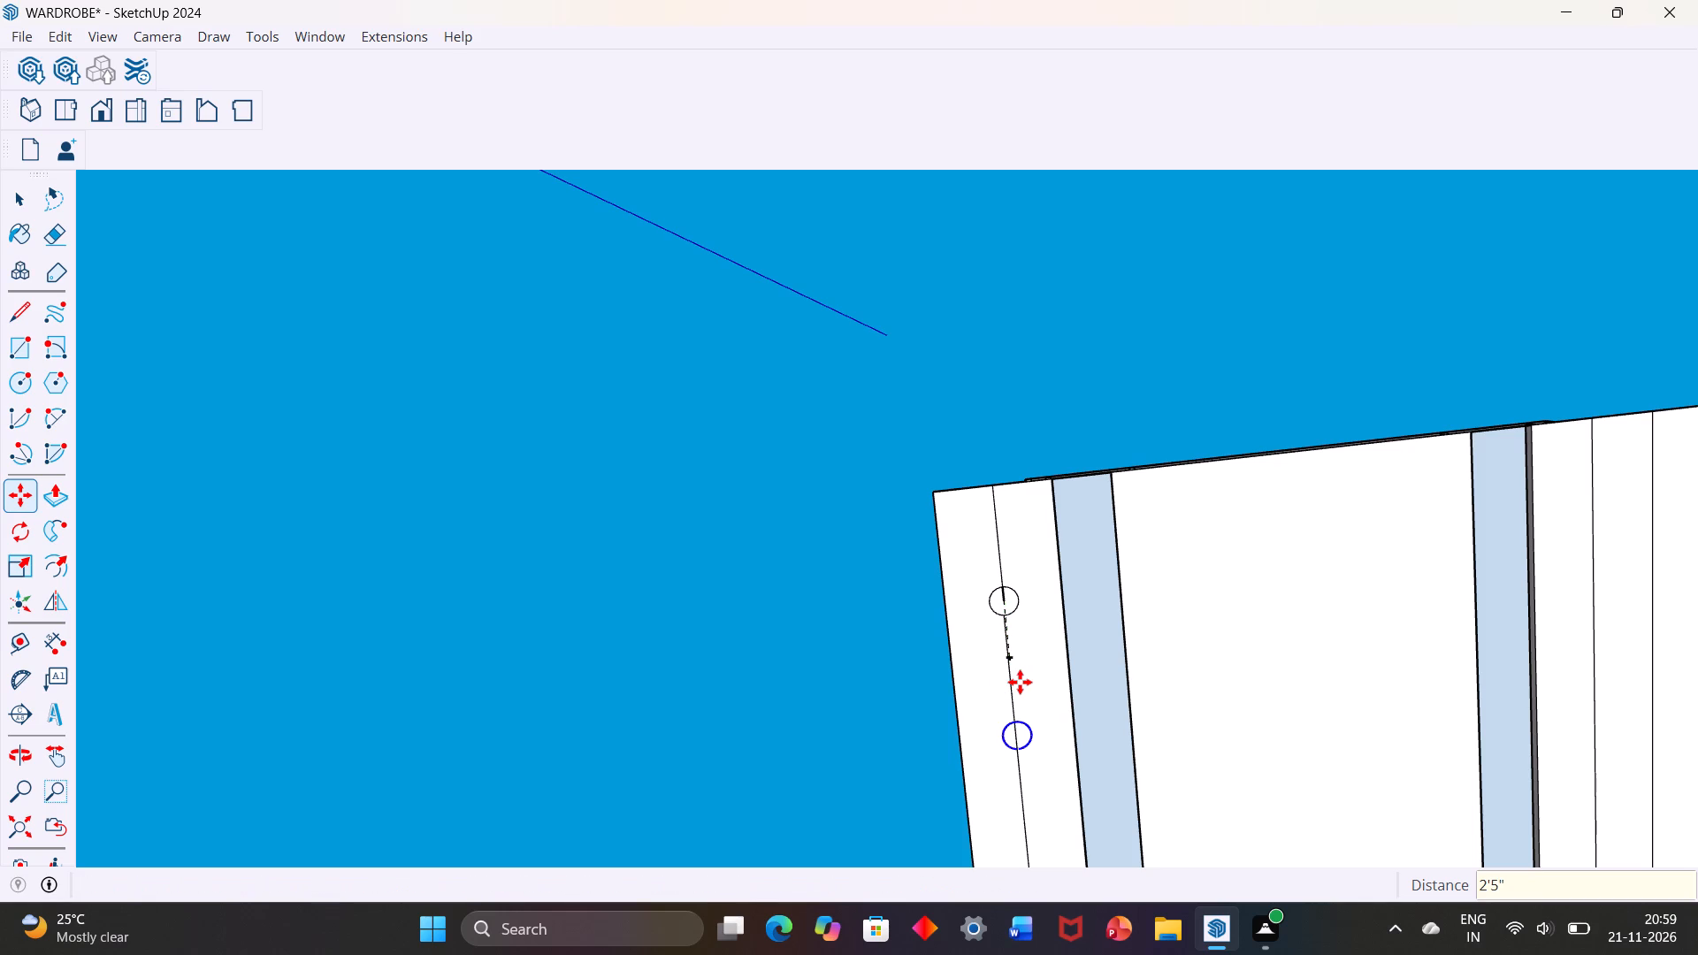
pyautogui.press('*')
pyautogui.press('3')
pyautogui.press('Return')
pyautogui.scroll(-12, 996, 620)
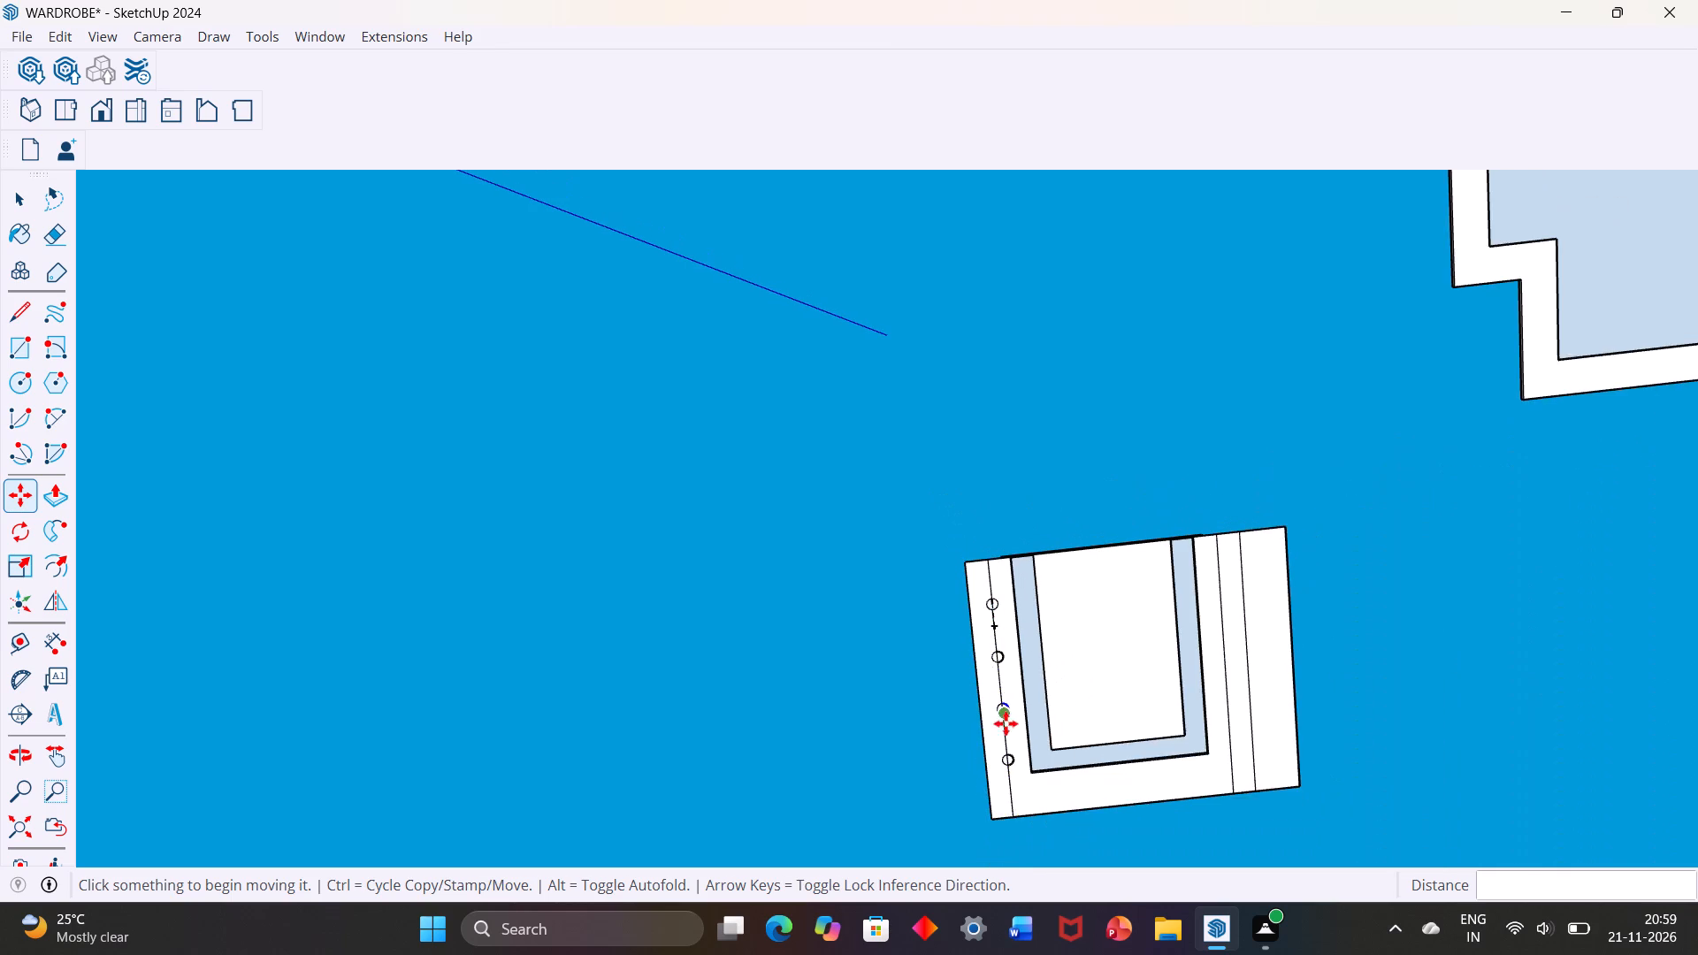
# Delete the line pieces below, above and inside the bottom circle.
pyautogui.scroll(3, 1006, 732)
pyautogui.press('space')
pyautogui.scroll(1, 1009, 795)
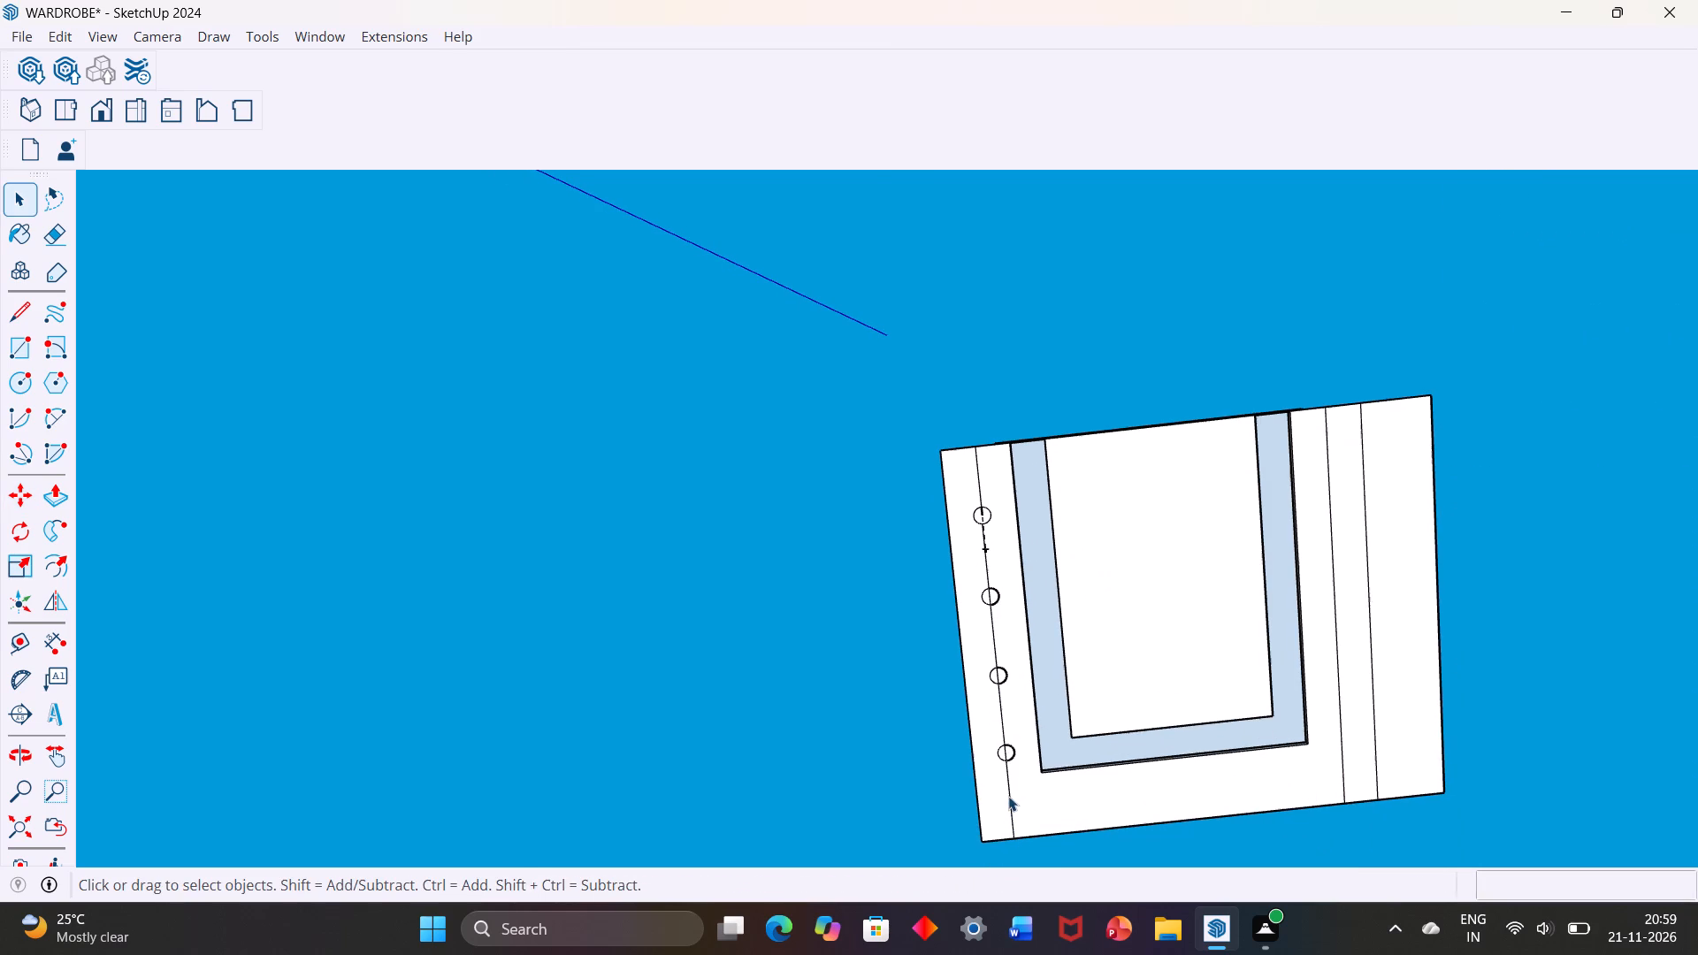
pyautogui.click(1008, 796)
pyautogui.press('Delete')
pyautogui.click(1003, 724)
pyautogui.press('Delete')
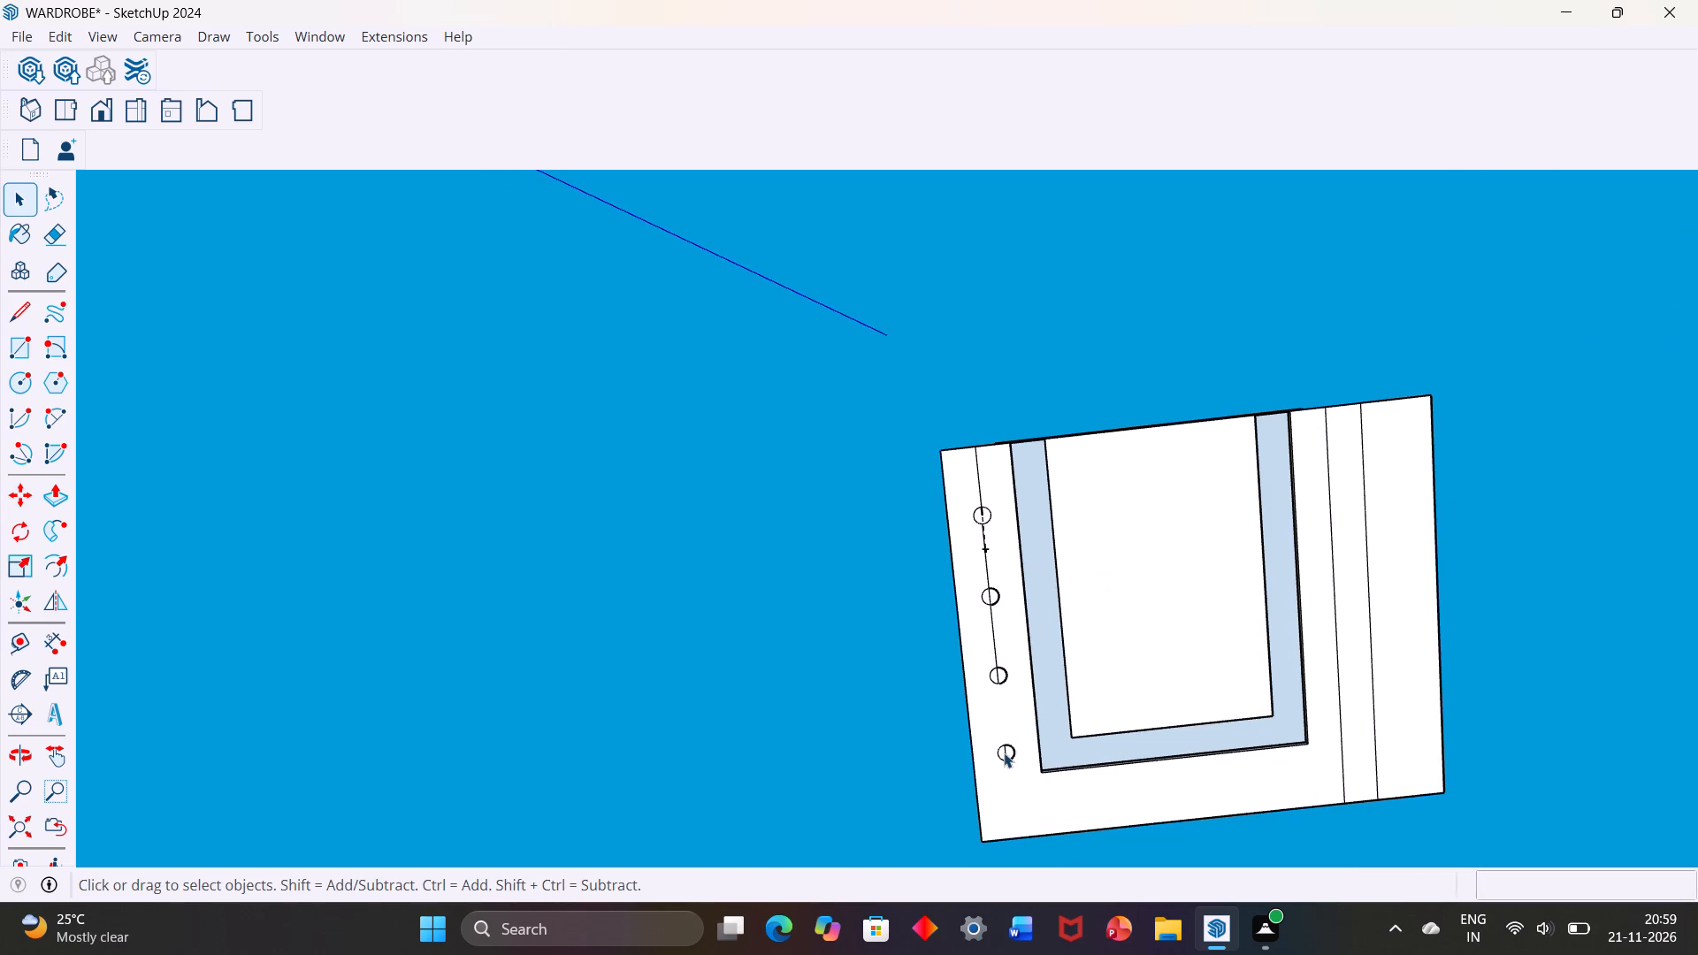
pyautogui.scroll(5, 1004, 753)
pyautogui.click(1006, 749)
pyautogui.press('Delete')
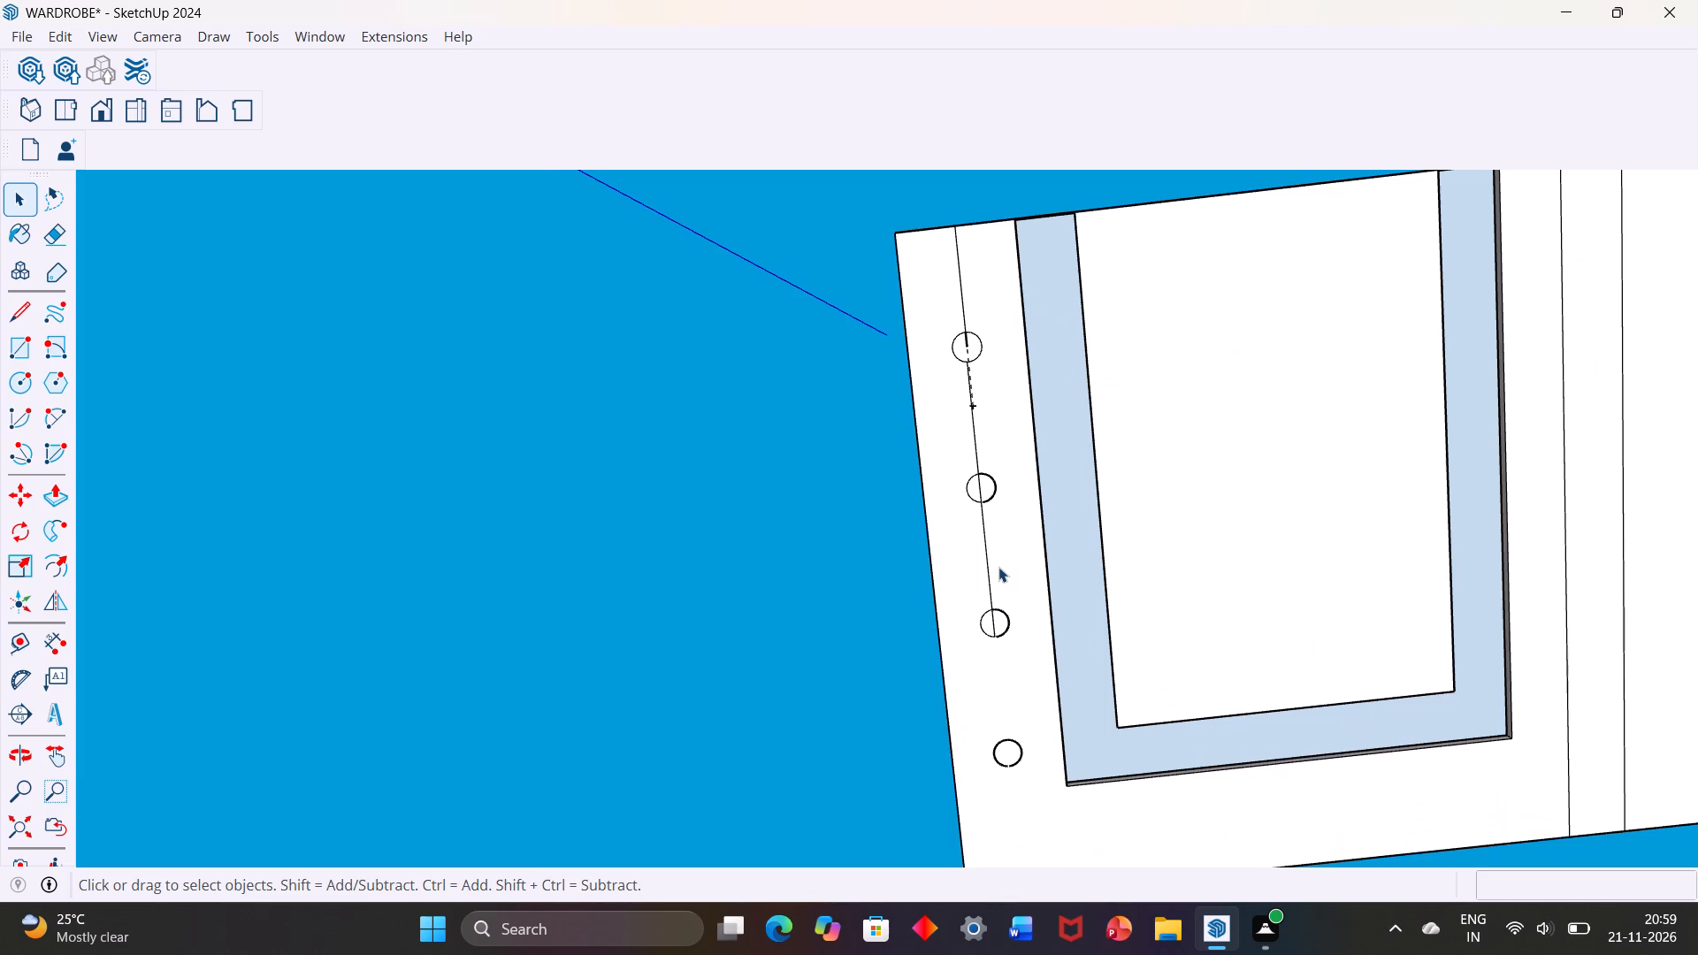
# Delete the remaining line pieces between the top and third circles, including those inside the second and third circles.
pyautogui.click(987, 581)
pyautogui.press('Delete')
pyautogui.click(993, 617)
pyautogui.press('Delete')
pyautogui.click(976, 477)
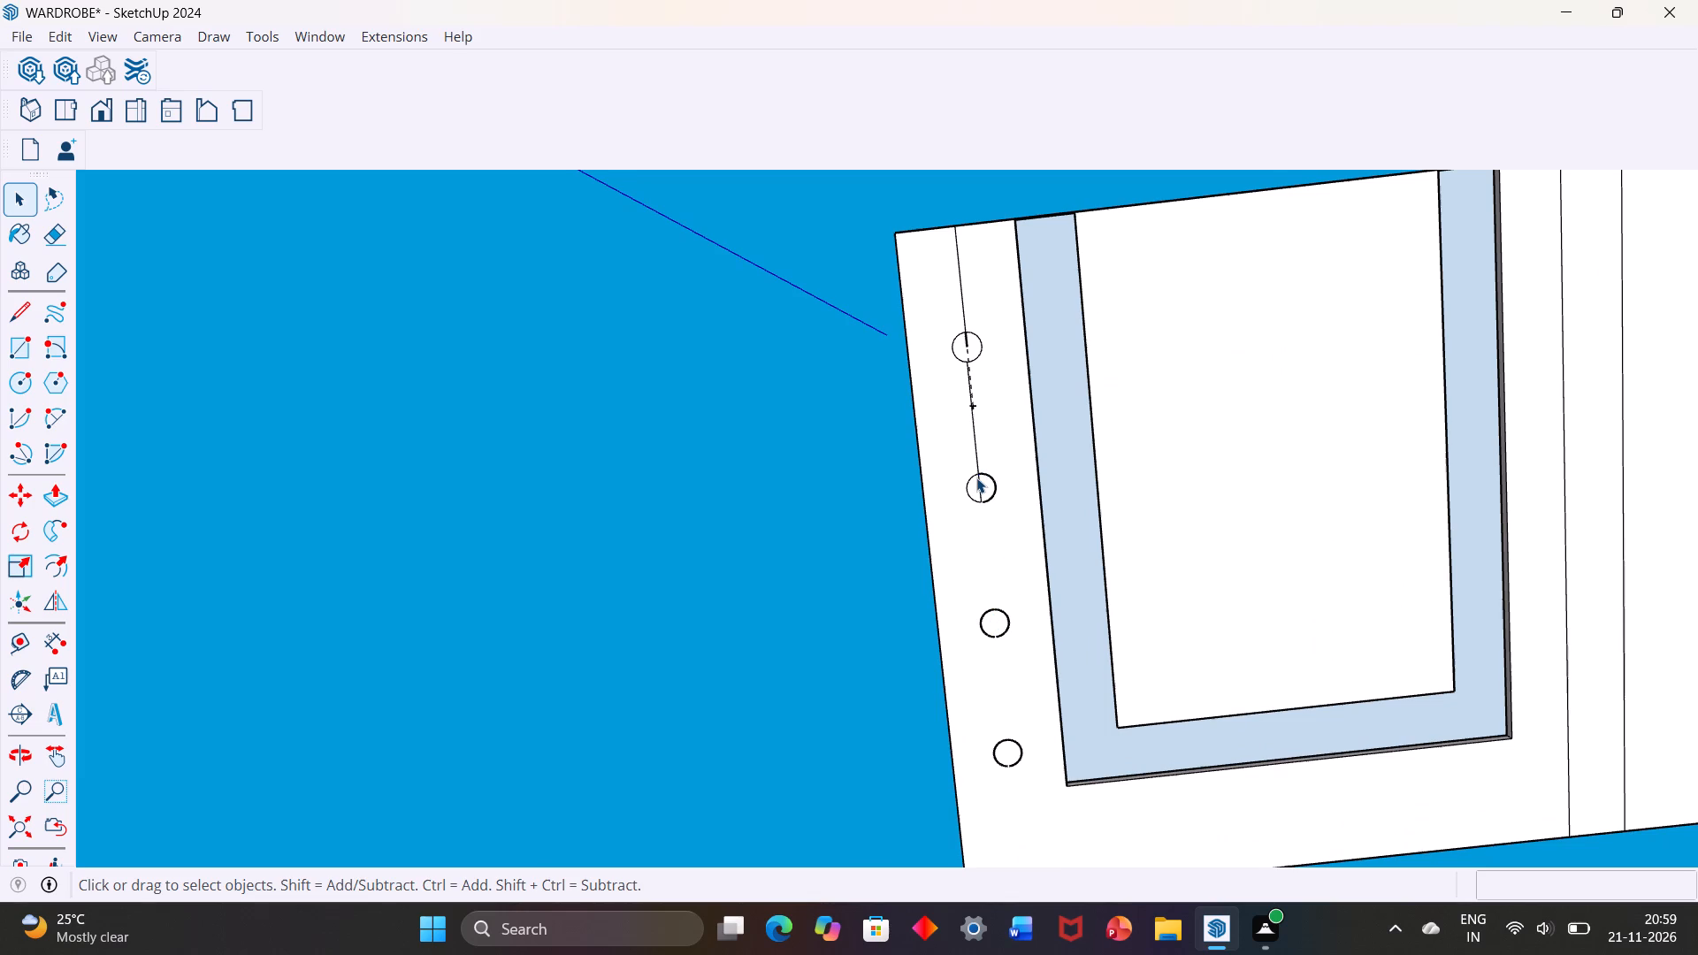
pyautogui.press('Delete')
pyautogui.click(979, 491)
pyautogui.press('Delete')
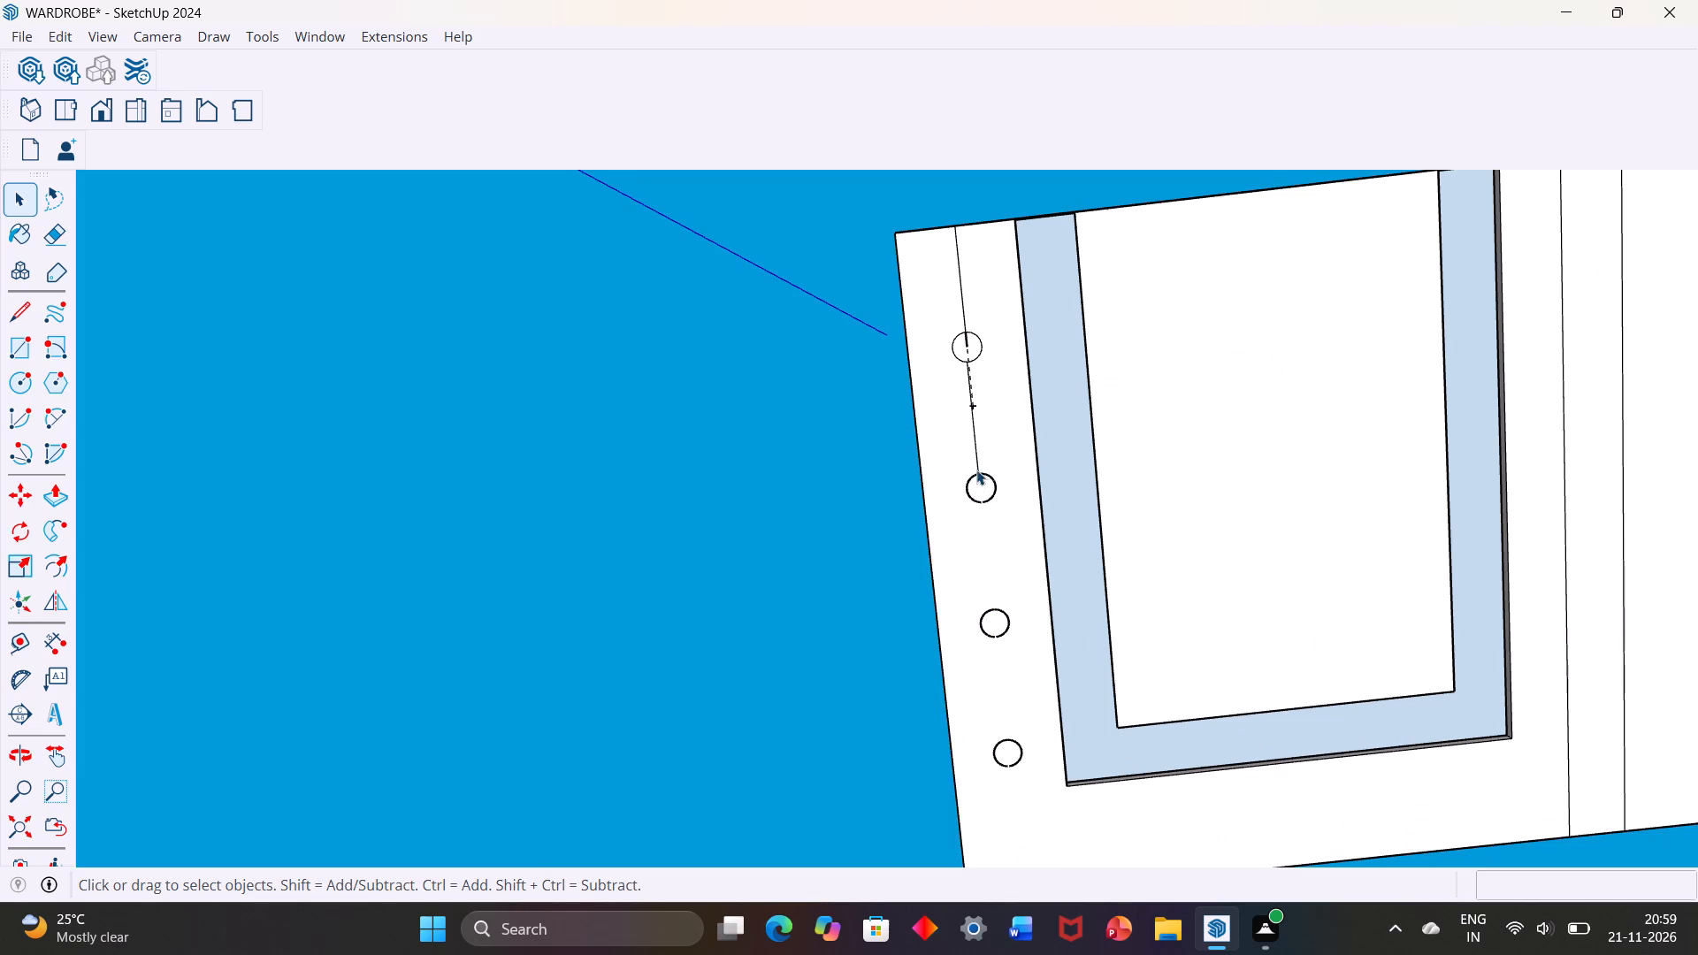
pyautogui.click(976, 462)
pyautogui.press('Delete')
# Delete the line running from the panel's upper edge to the top circle and the short piece inside that circle.
pyautogui.scroll(2, 983, 407)
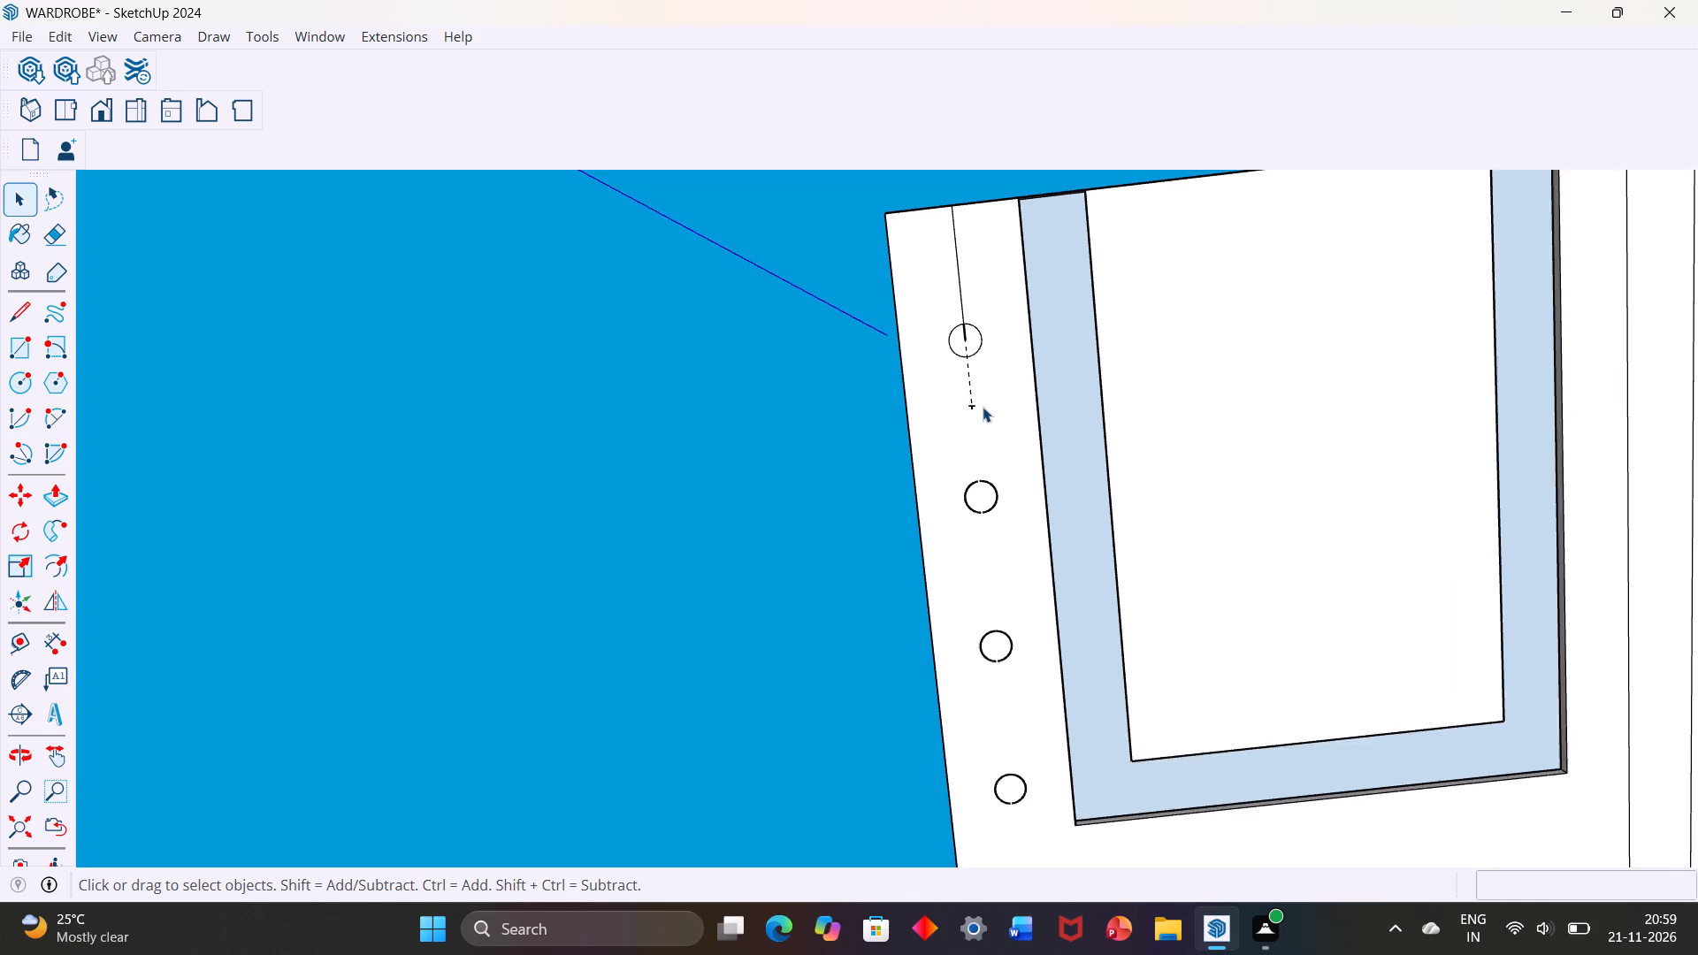
pyautogui.click(968, 393)
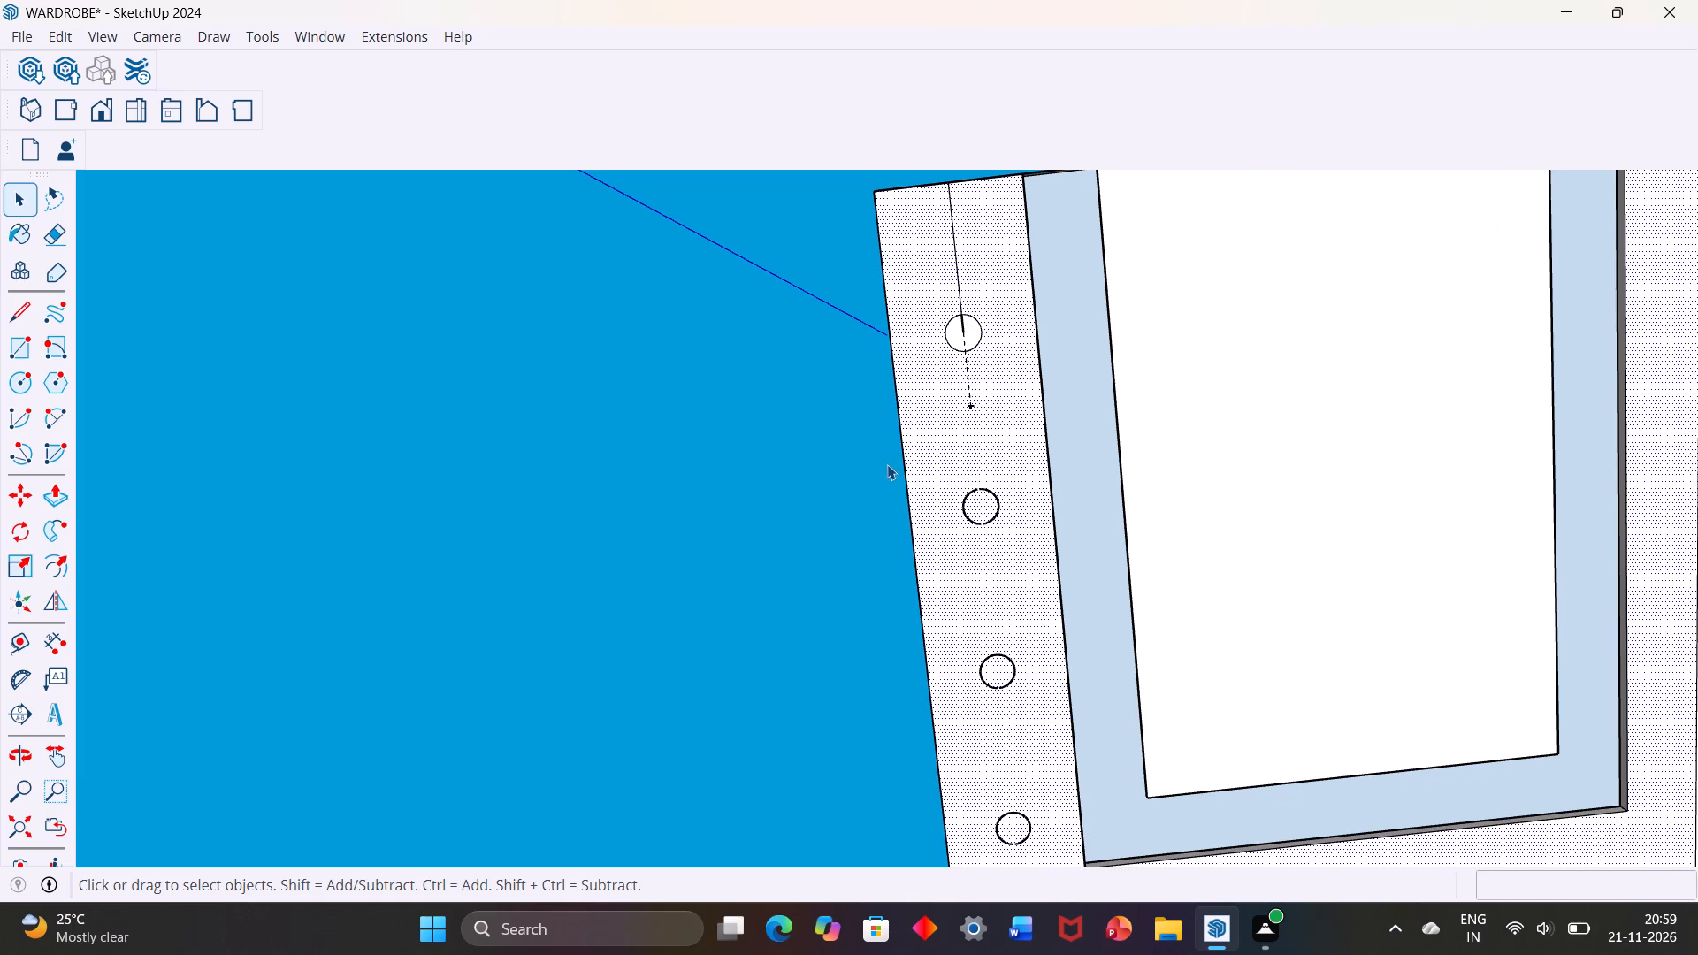
pyautogui.click(887, 464)
pyautogui.click(881, 467)
pyautogui.click(968, 390)
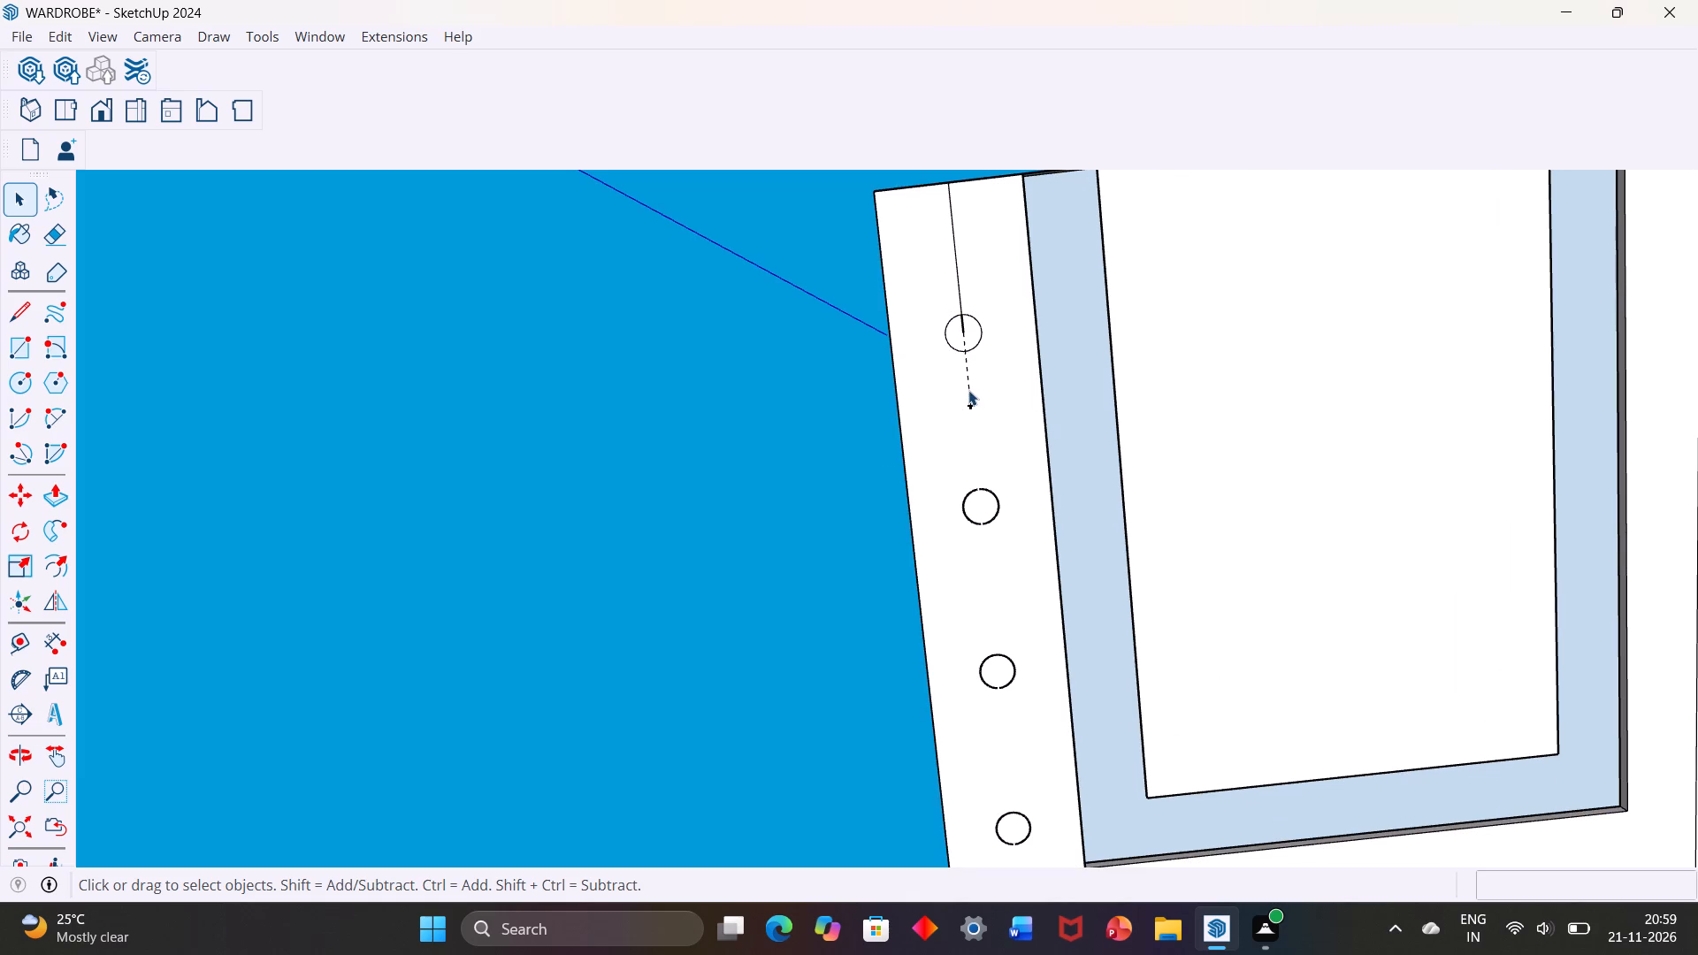
pyautogui.click(864, 452)
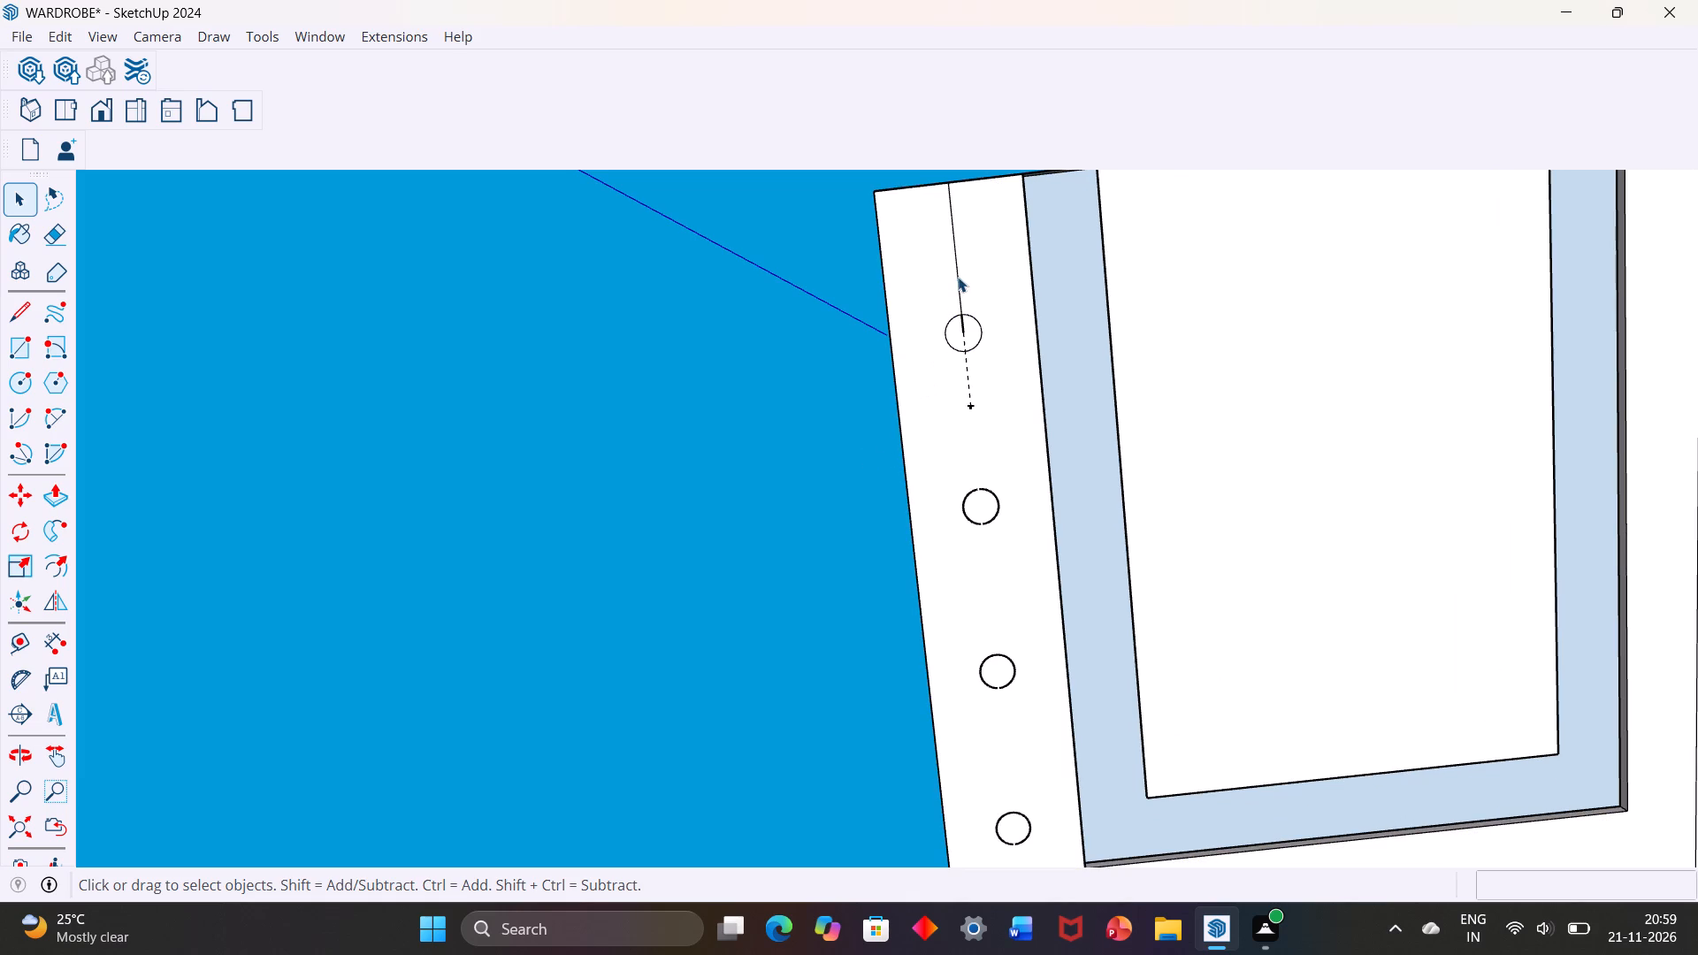
pyautogui.click(958, 277)
pyautogui.press('Delete')
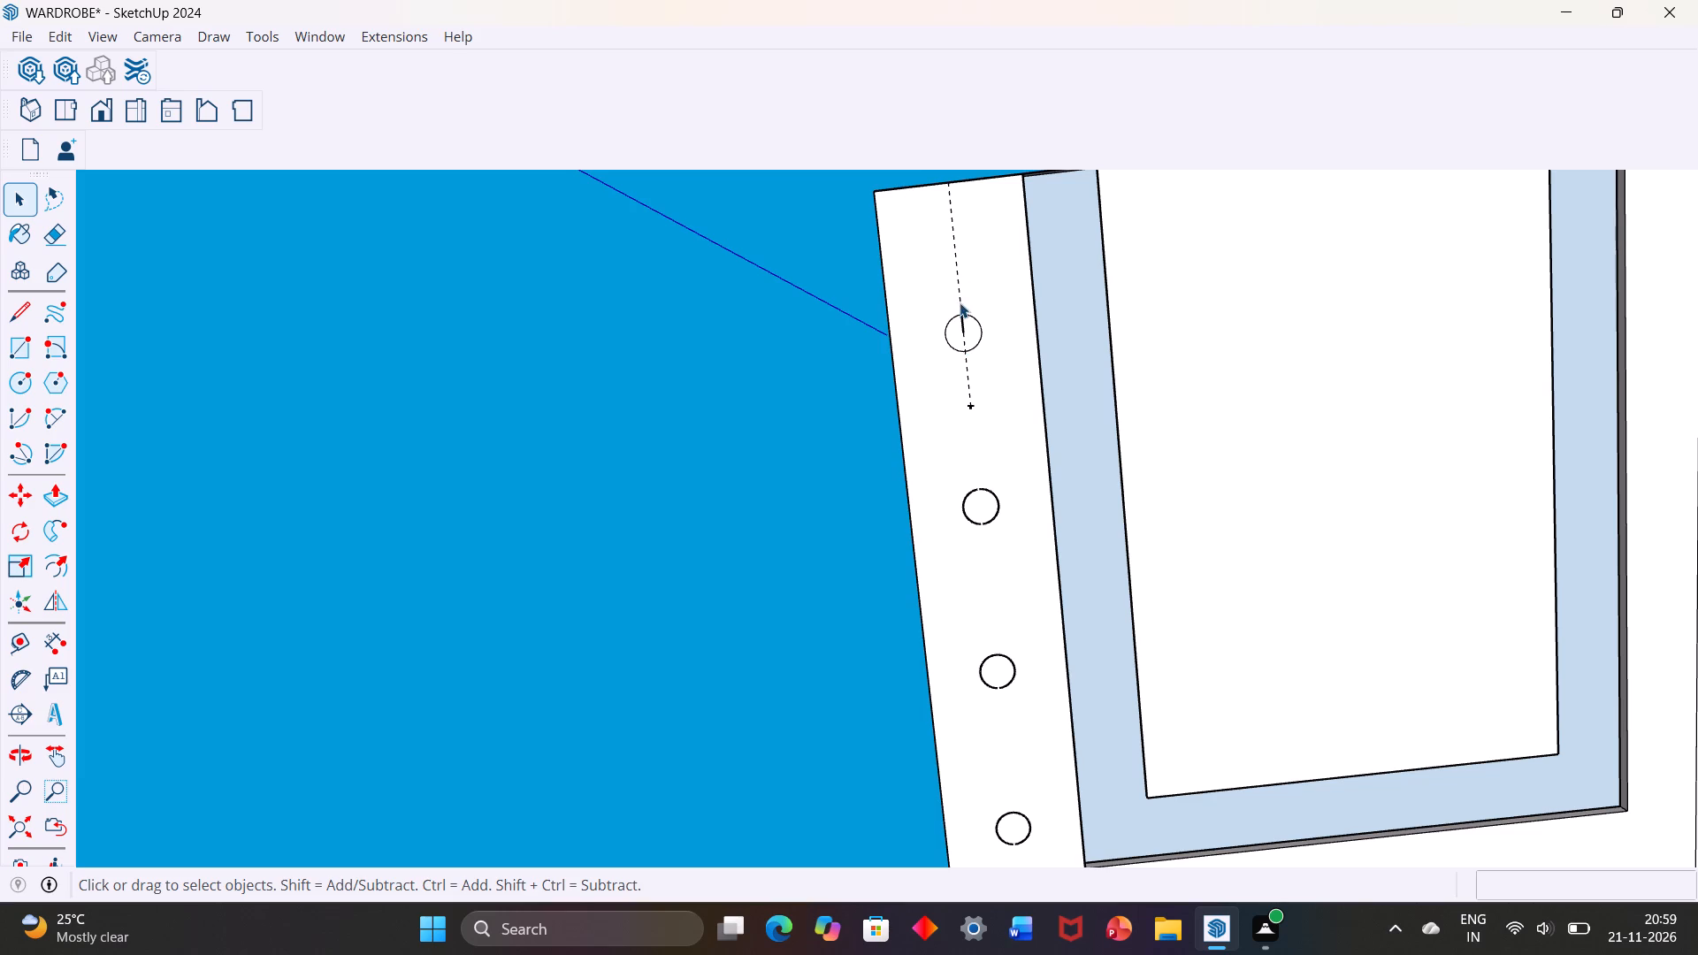
pyautogui.click(958, 292)
pyautogui.click(959, 290)
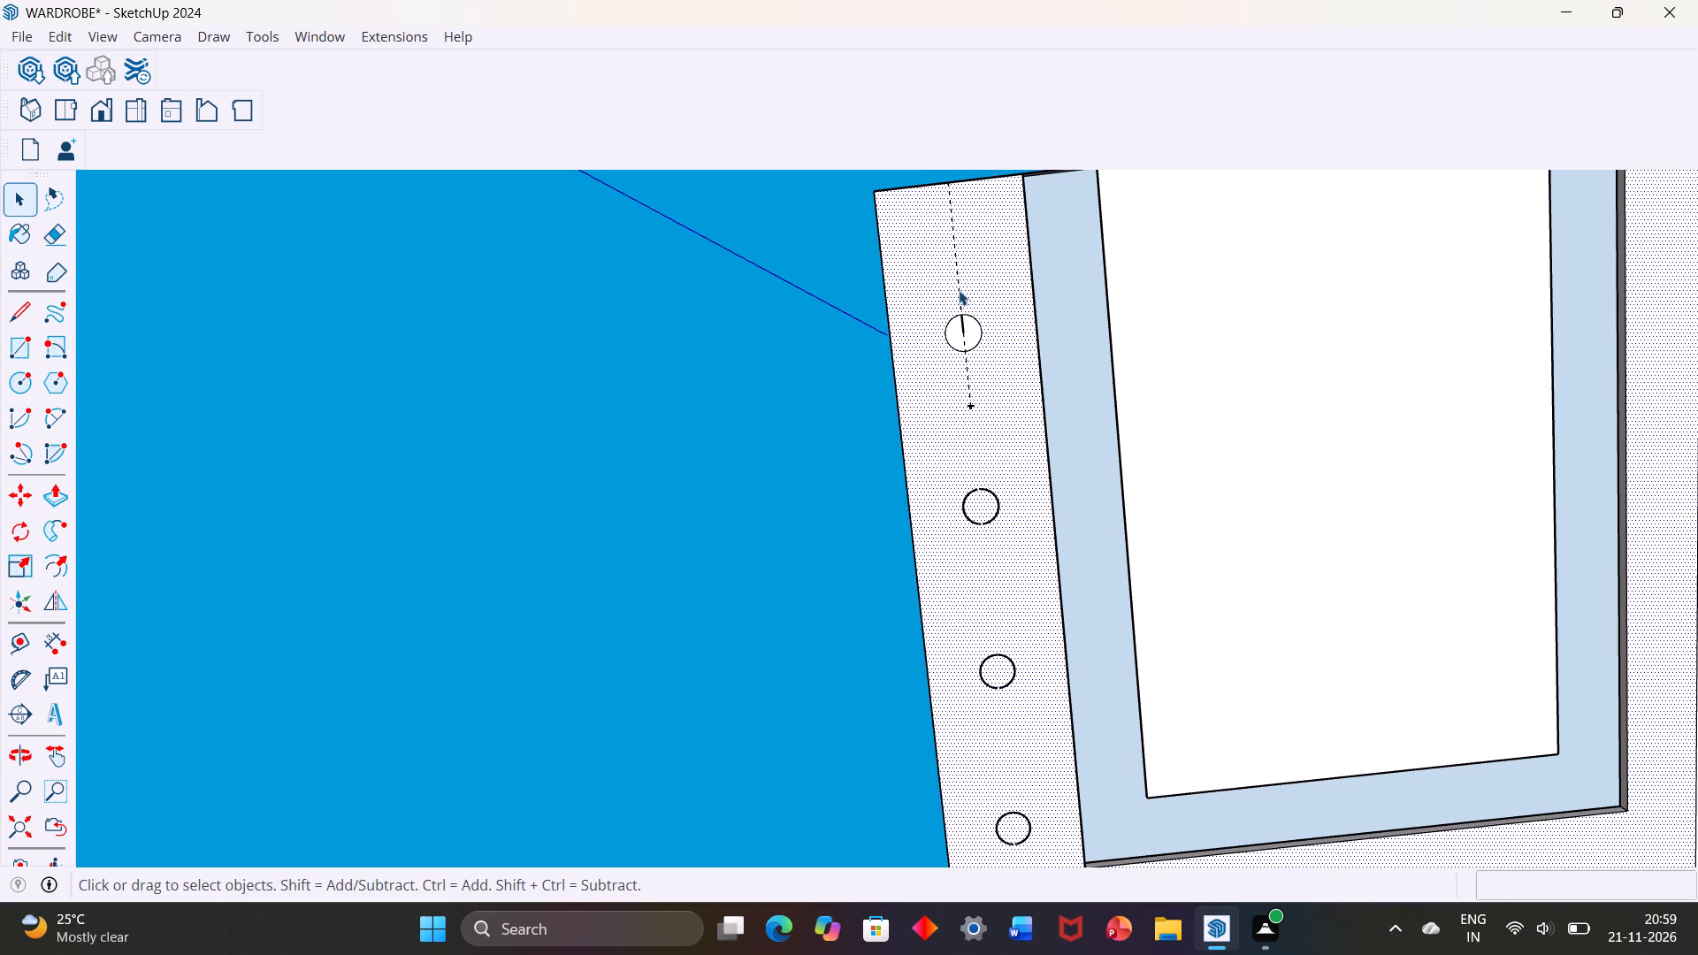
pyautogui.click(959, 290)
pyautogui.click(959, 290)
pyautogui.click(799, 455)
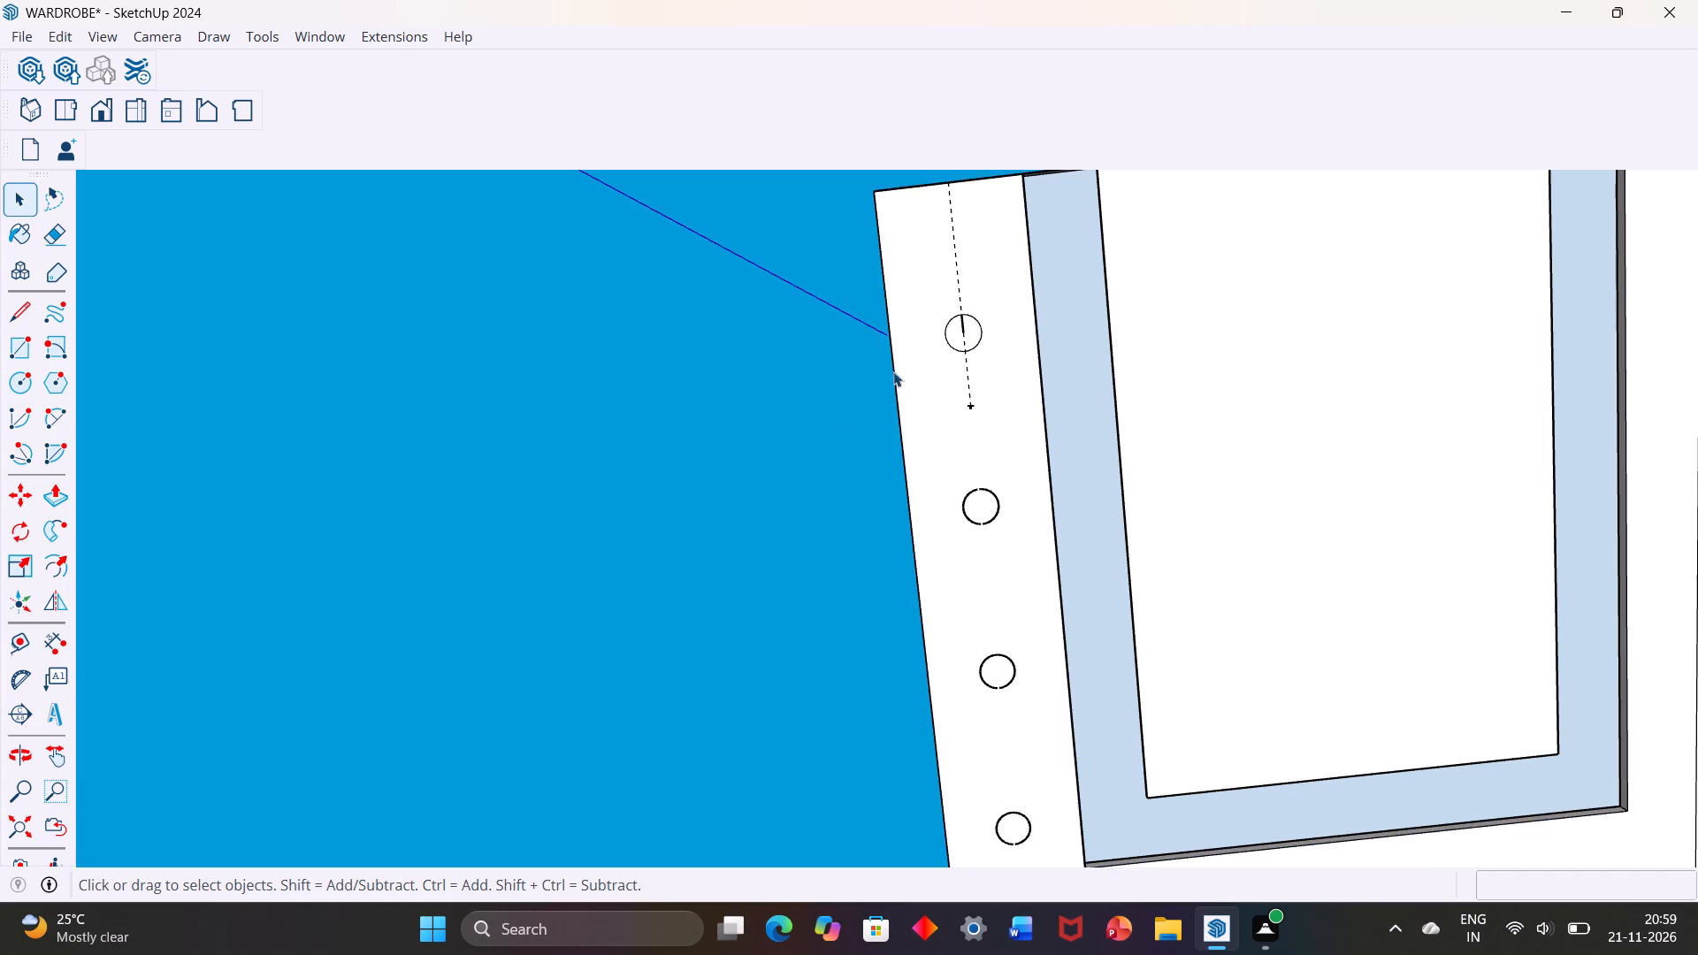
pyautogui.scroll(8, 951, 318)
pyautogui.click(971, 327)
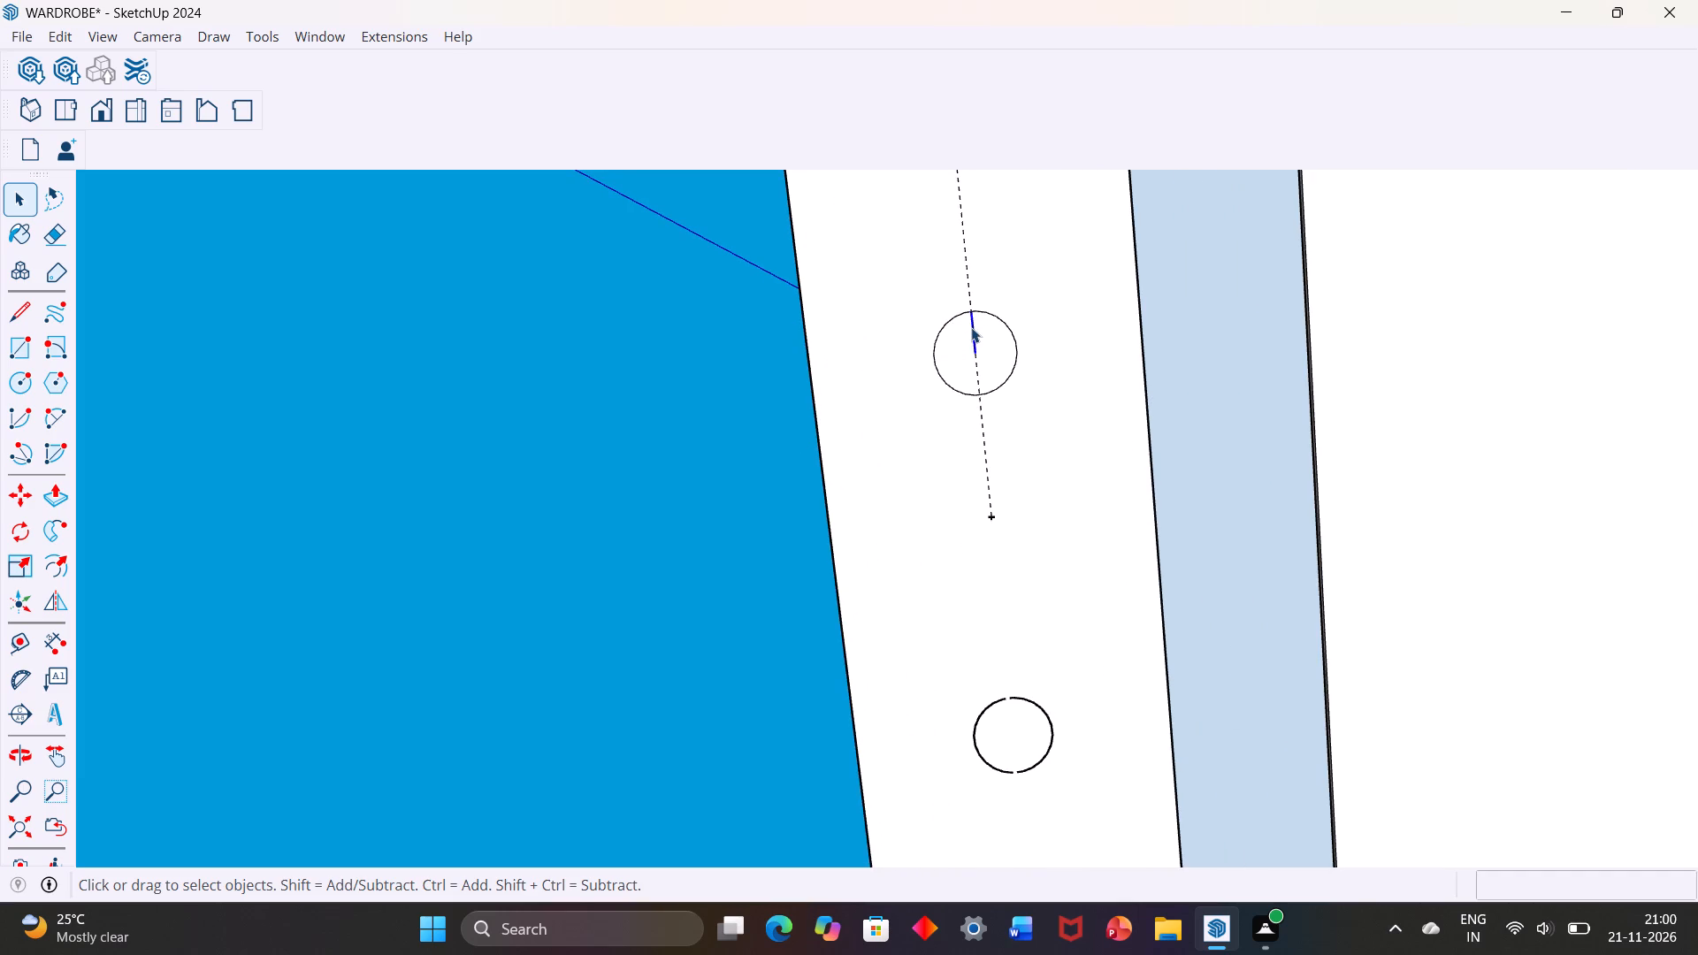
pyautogui.press('Delete')
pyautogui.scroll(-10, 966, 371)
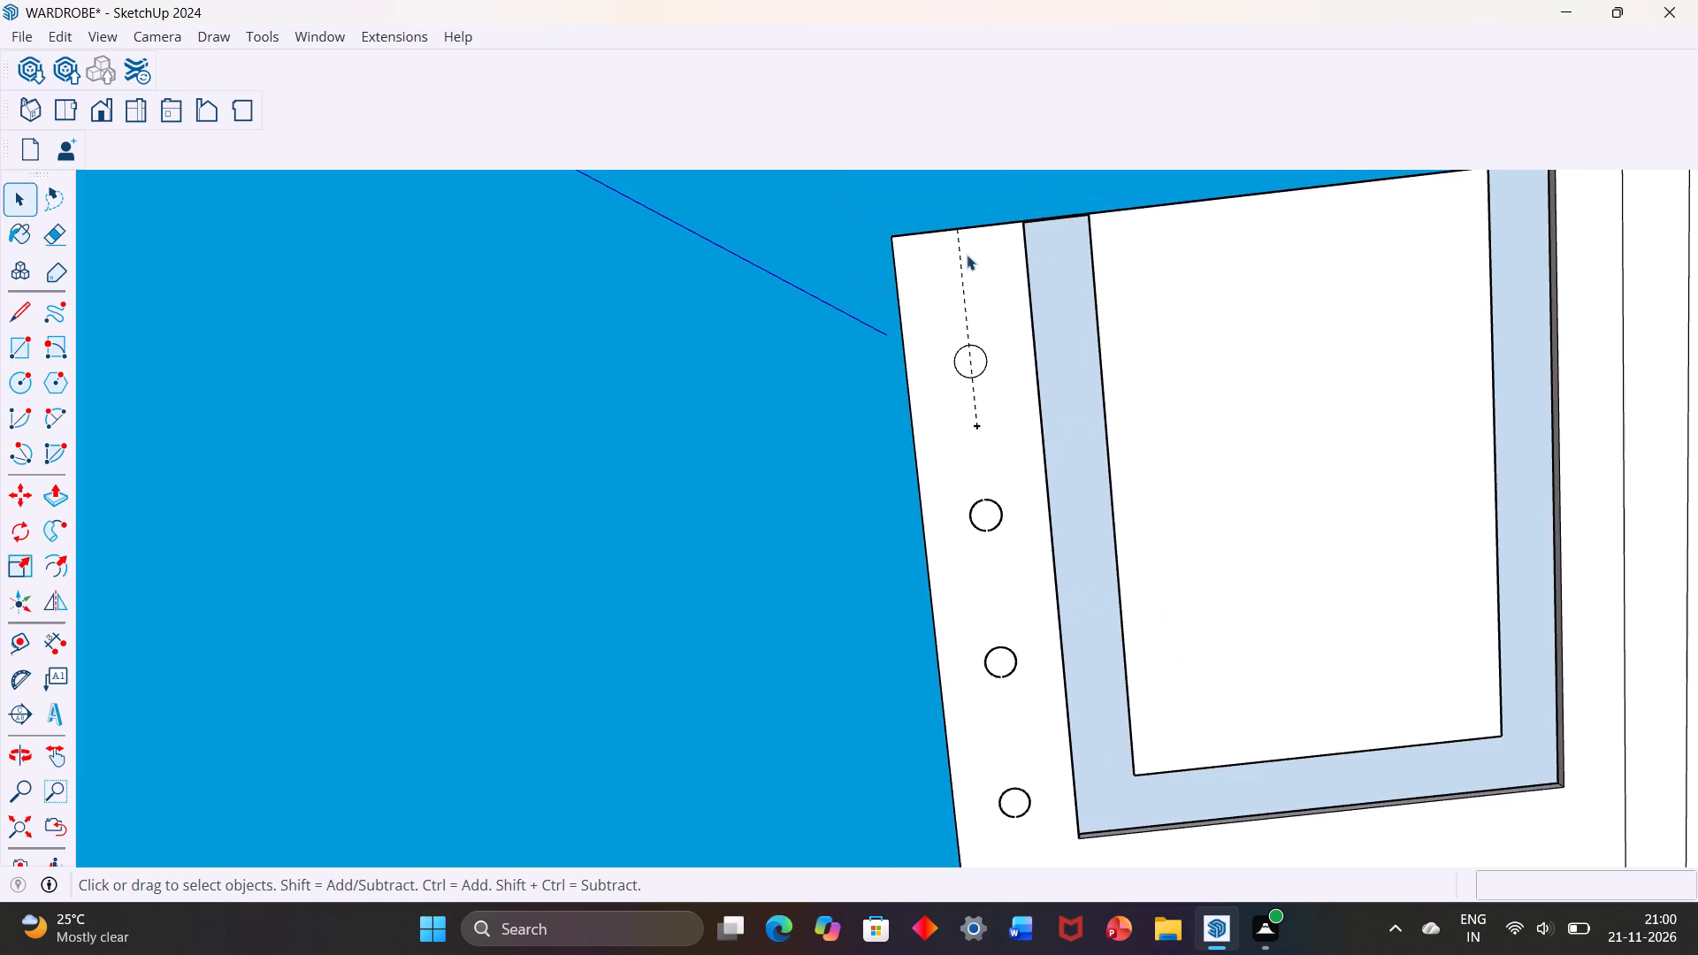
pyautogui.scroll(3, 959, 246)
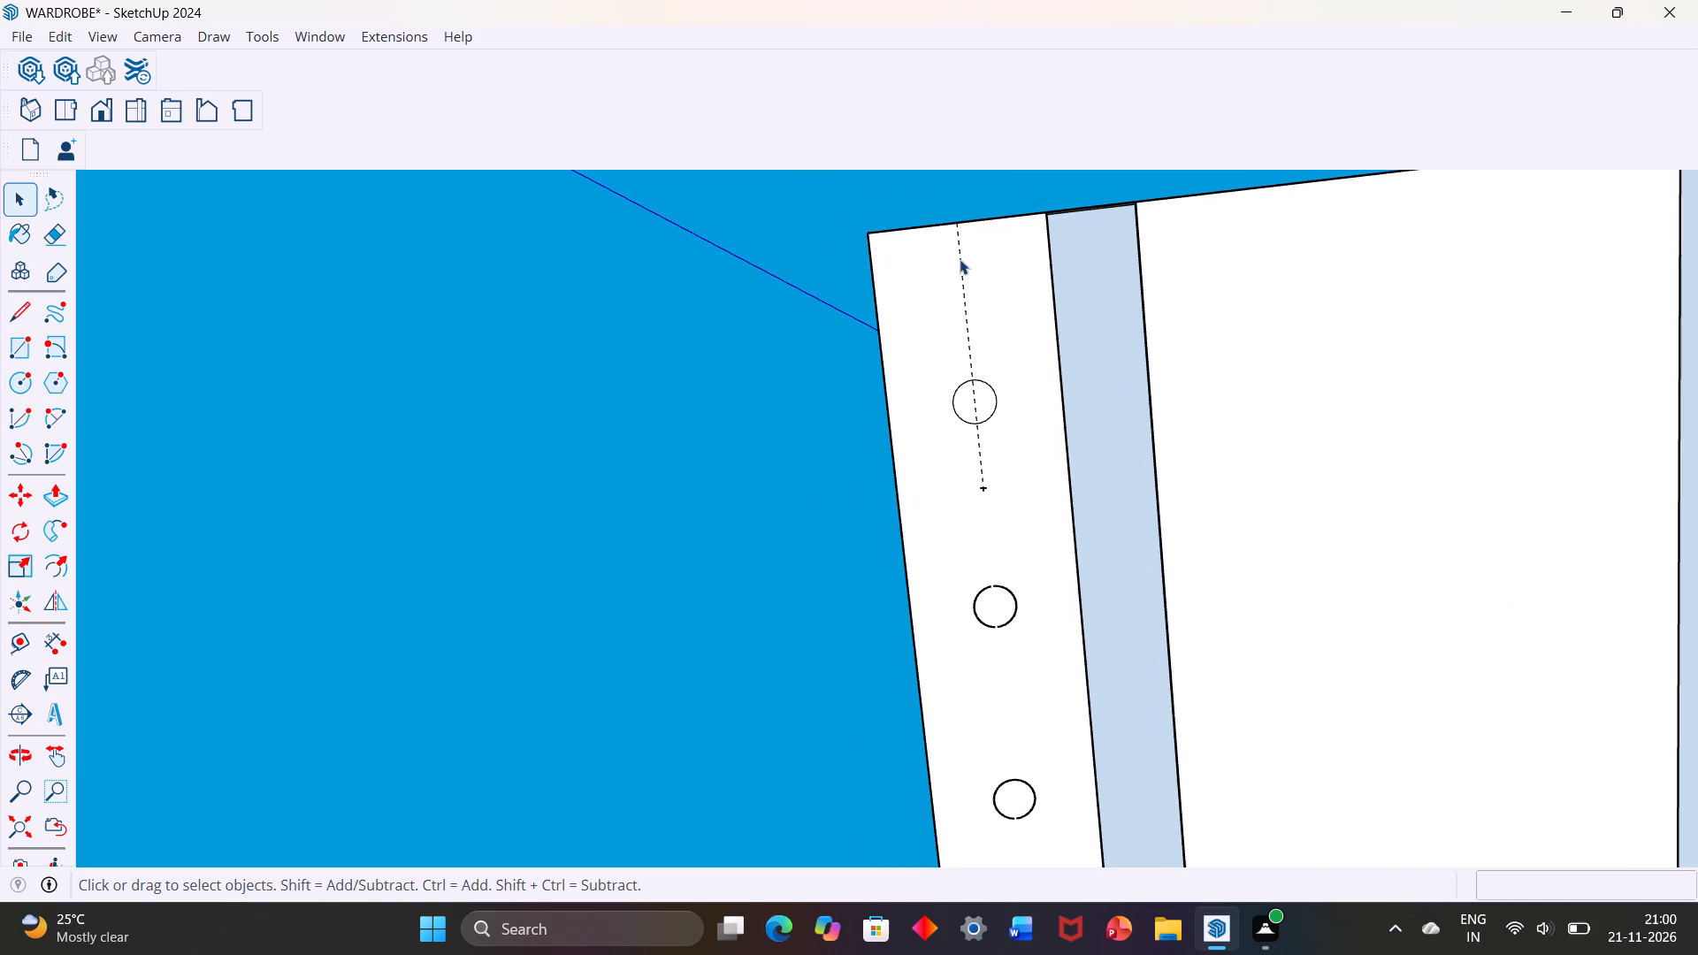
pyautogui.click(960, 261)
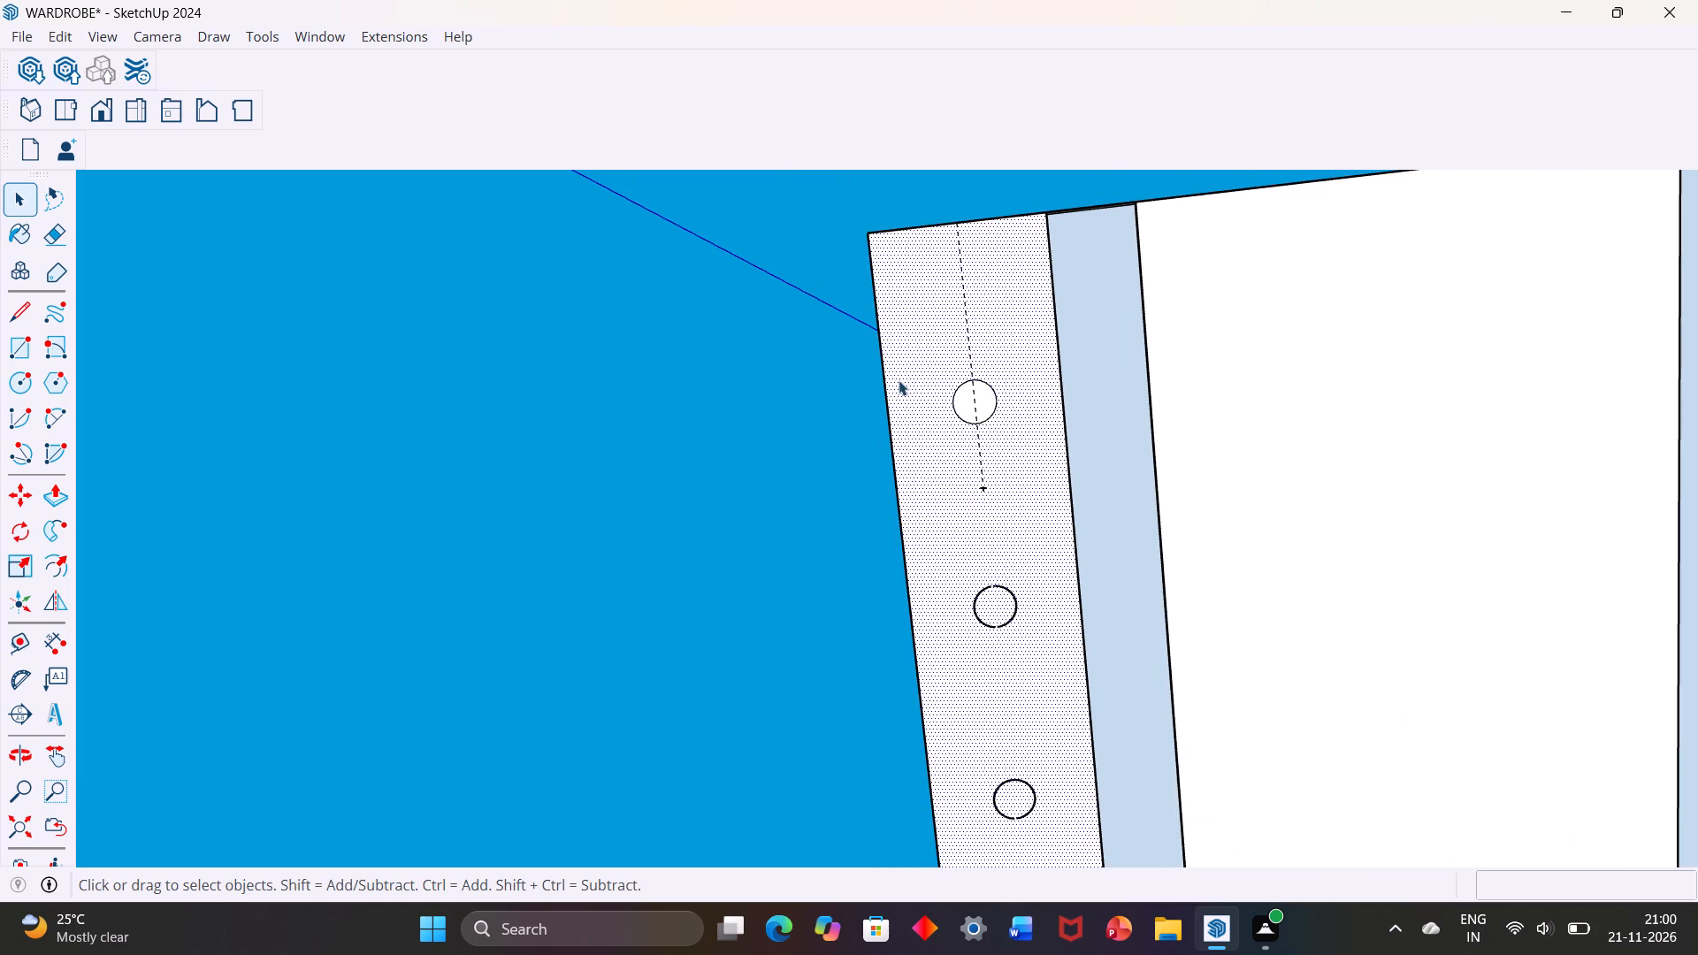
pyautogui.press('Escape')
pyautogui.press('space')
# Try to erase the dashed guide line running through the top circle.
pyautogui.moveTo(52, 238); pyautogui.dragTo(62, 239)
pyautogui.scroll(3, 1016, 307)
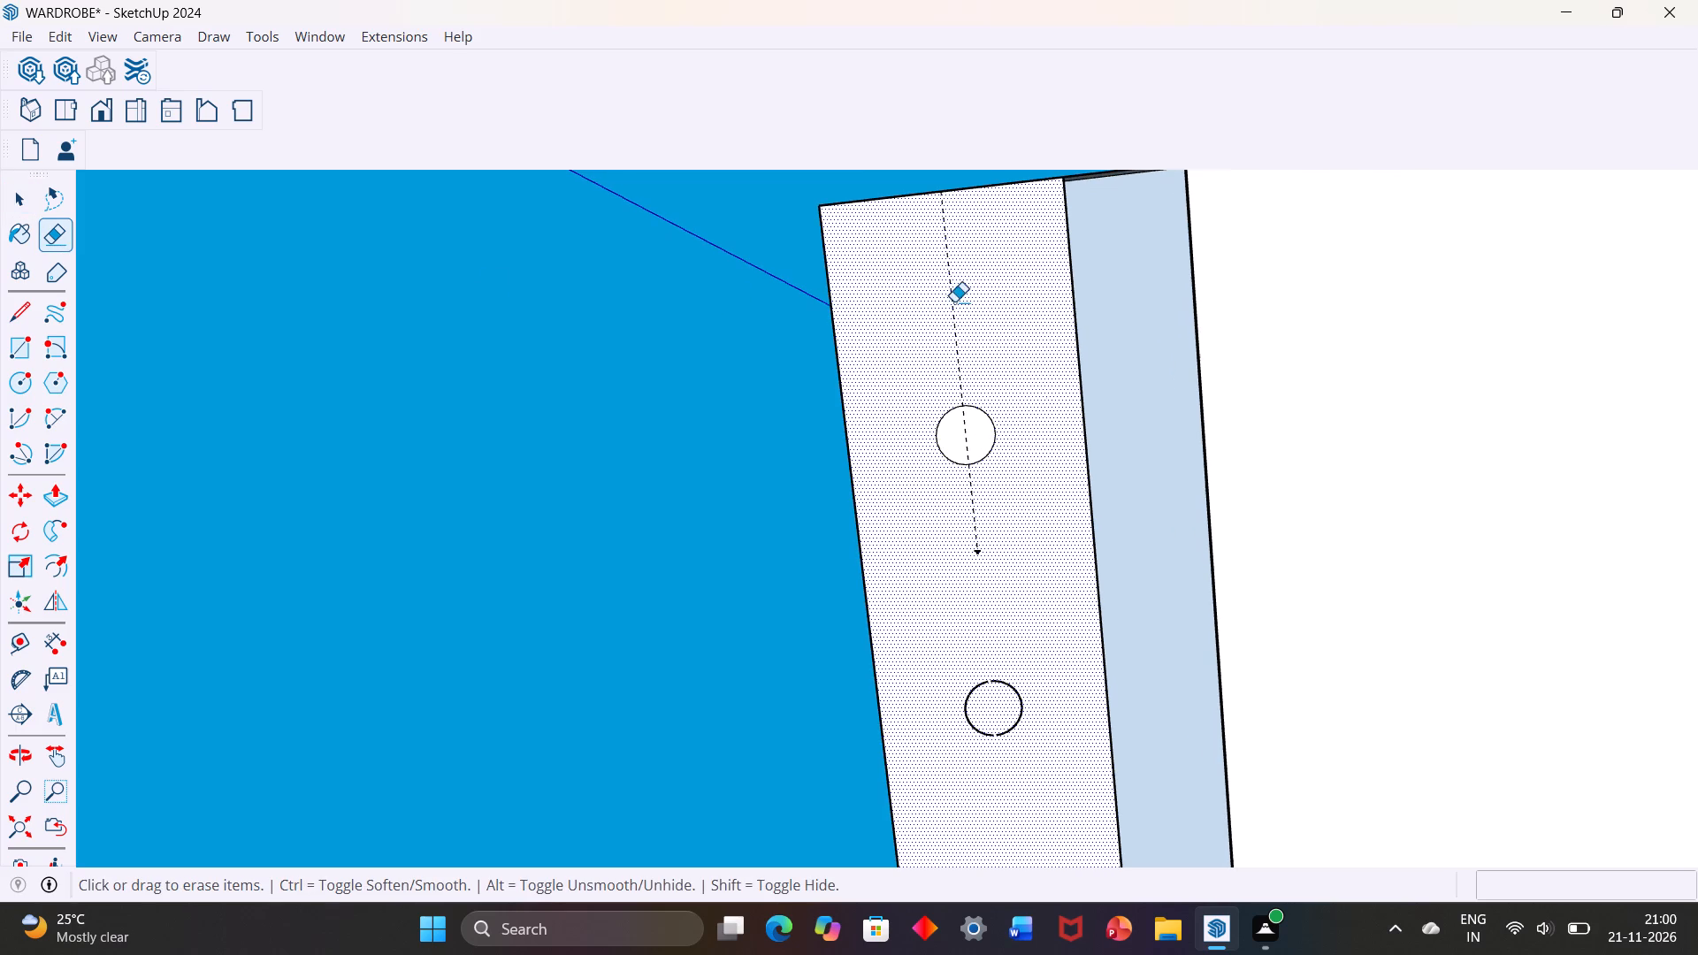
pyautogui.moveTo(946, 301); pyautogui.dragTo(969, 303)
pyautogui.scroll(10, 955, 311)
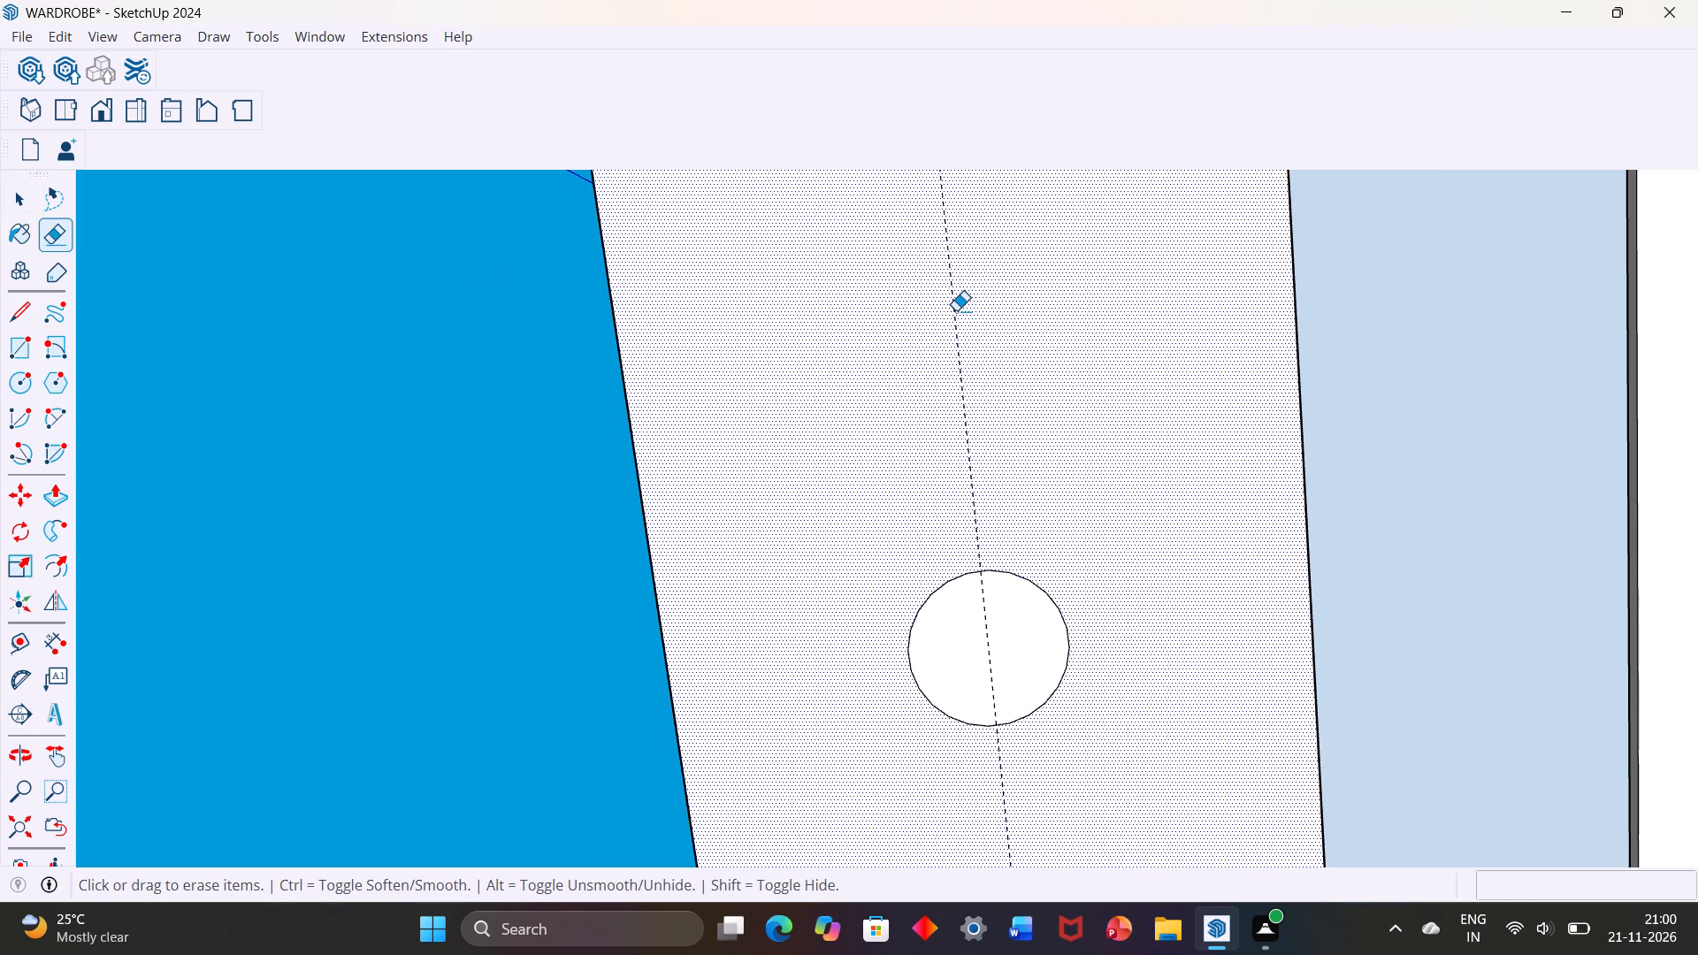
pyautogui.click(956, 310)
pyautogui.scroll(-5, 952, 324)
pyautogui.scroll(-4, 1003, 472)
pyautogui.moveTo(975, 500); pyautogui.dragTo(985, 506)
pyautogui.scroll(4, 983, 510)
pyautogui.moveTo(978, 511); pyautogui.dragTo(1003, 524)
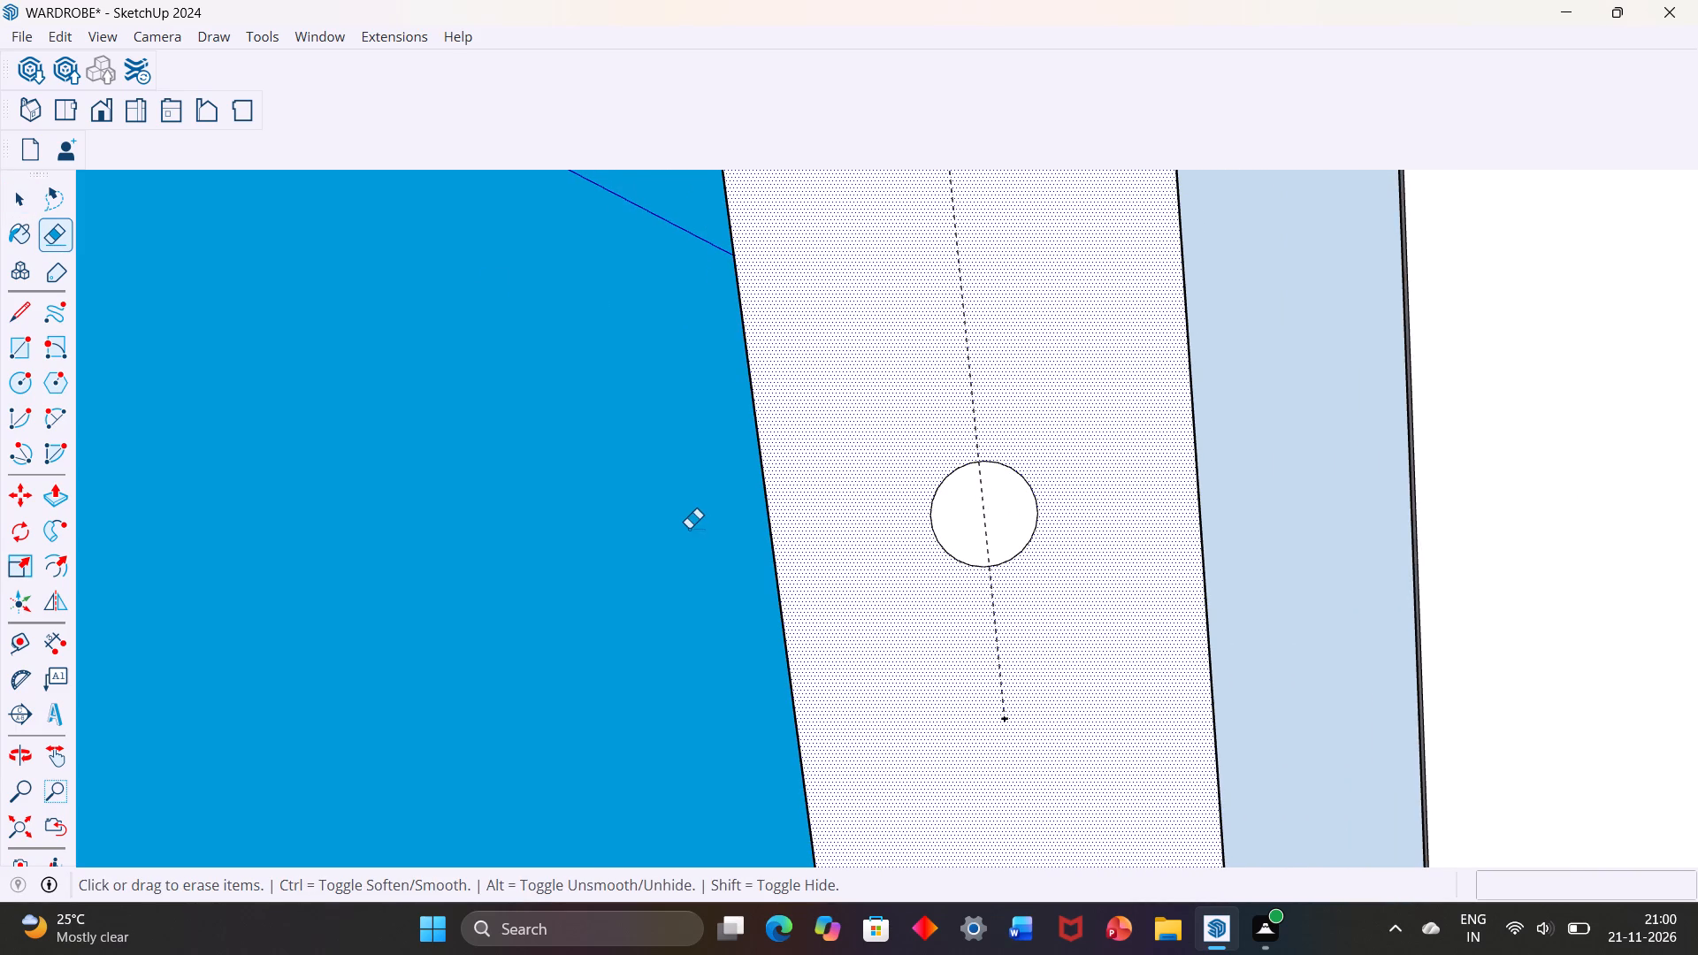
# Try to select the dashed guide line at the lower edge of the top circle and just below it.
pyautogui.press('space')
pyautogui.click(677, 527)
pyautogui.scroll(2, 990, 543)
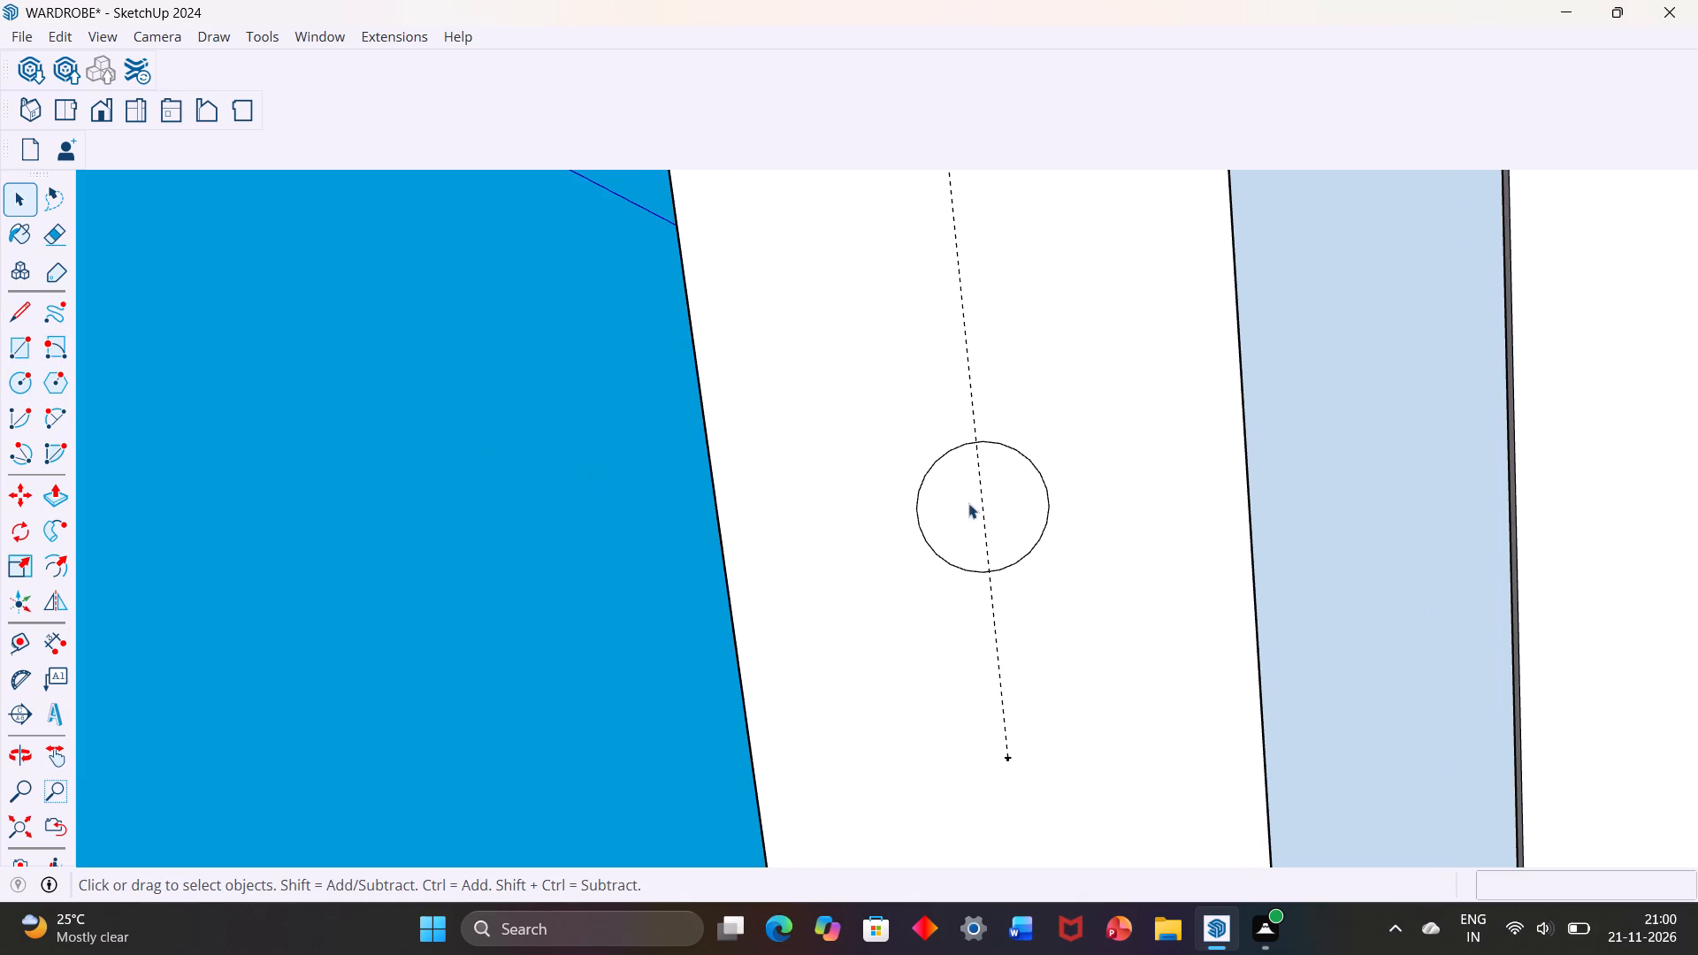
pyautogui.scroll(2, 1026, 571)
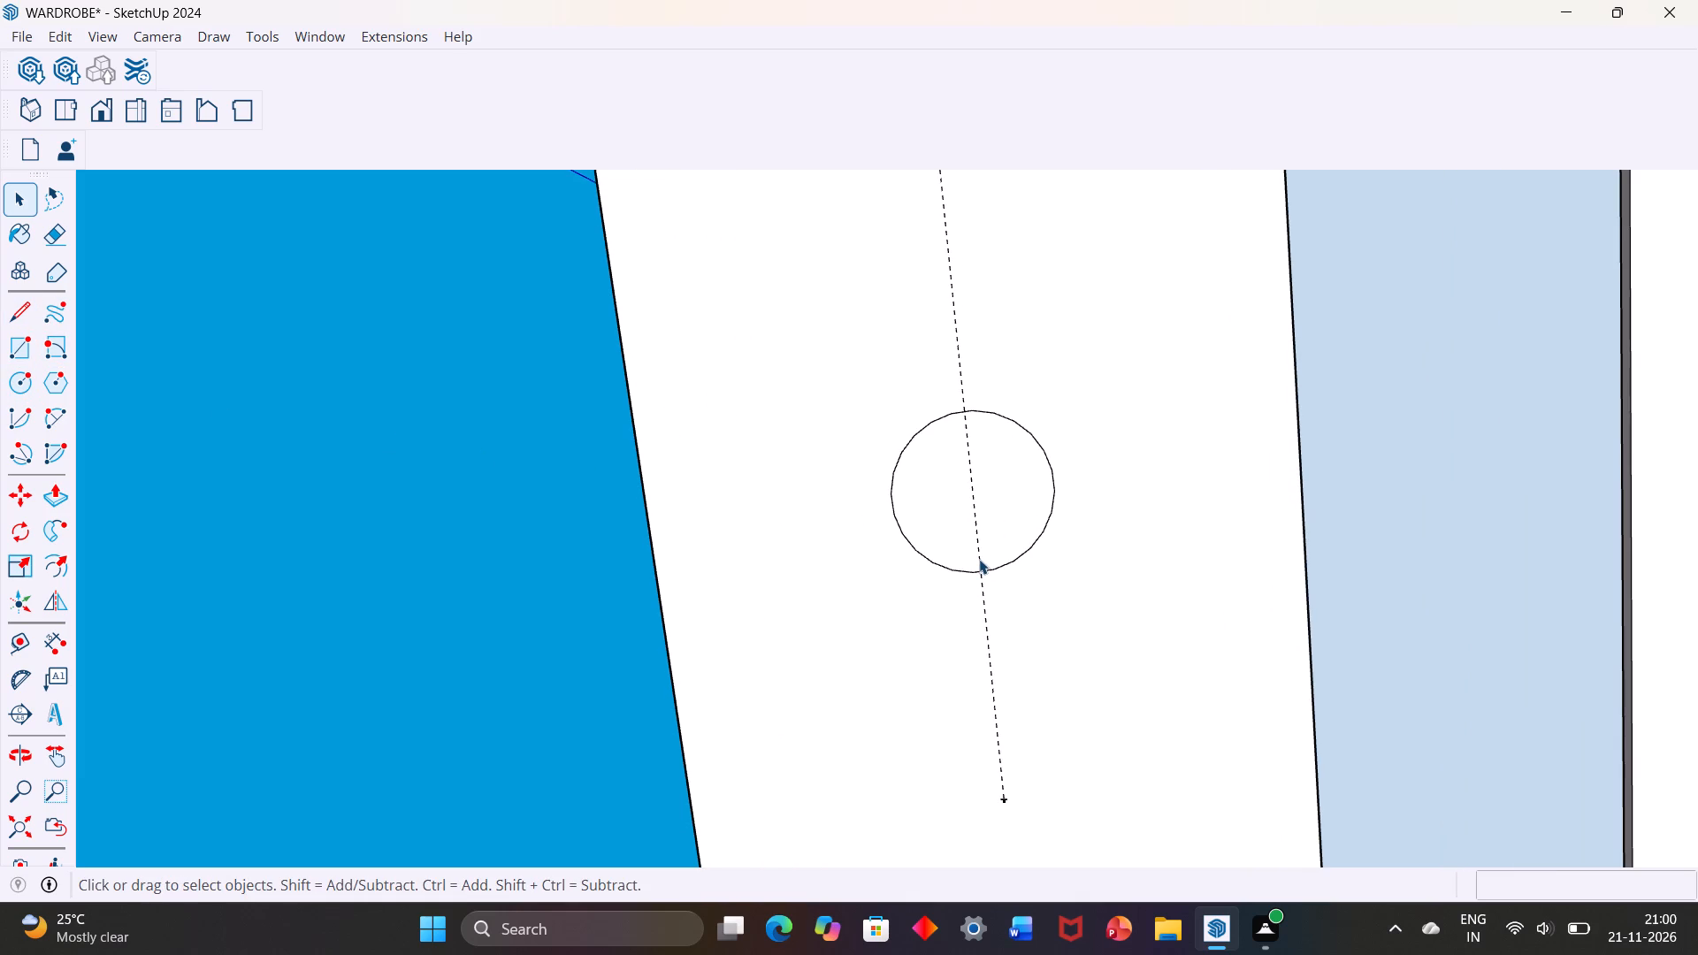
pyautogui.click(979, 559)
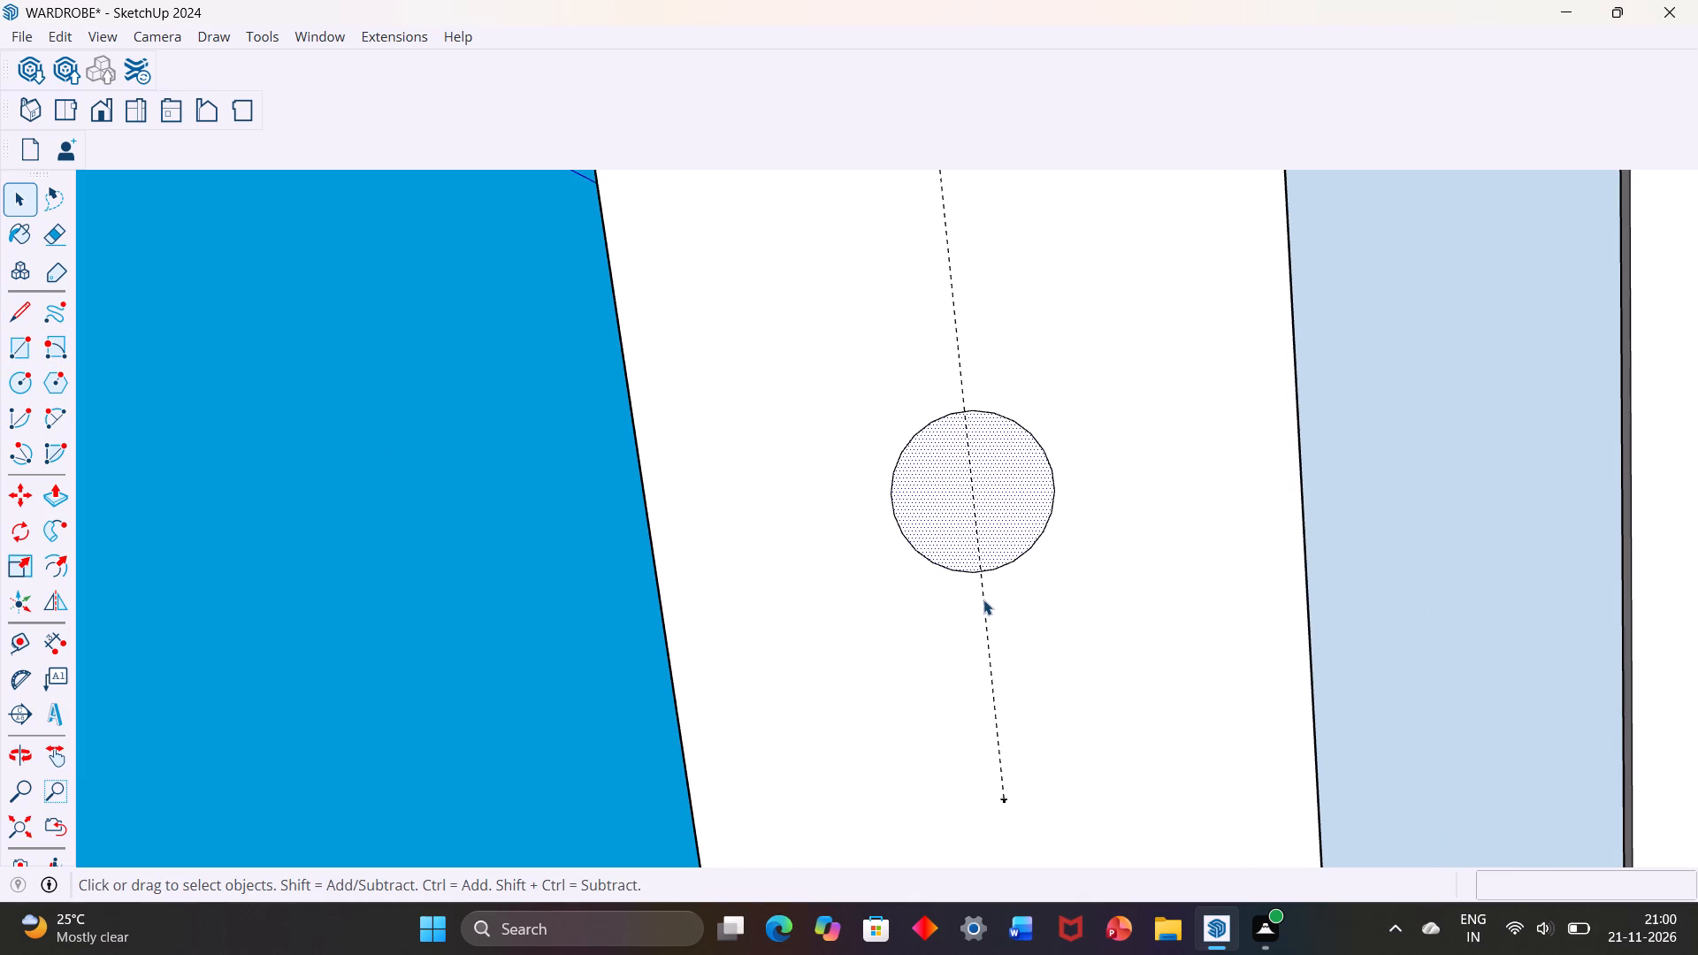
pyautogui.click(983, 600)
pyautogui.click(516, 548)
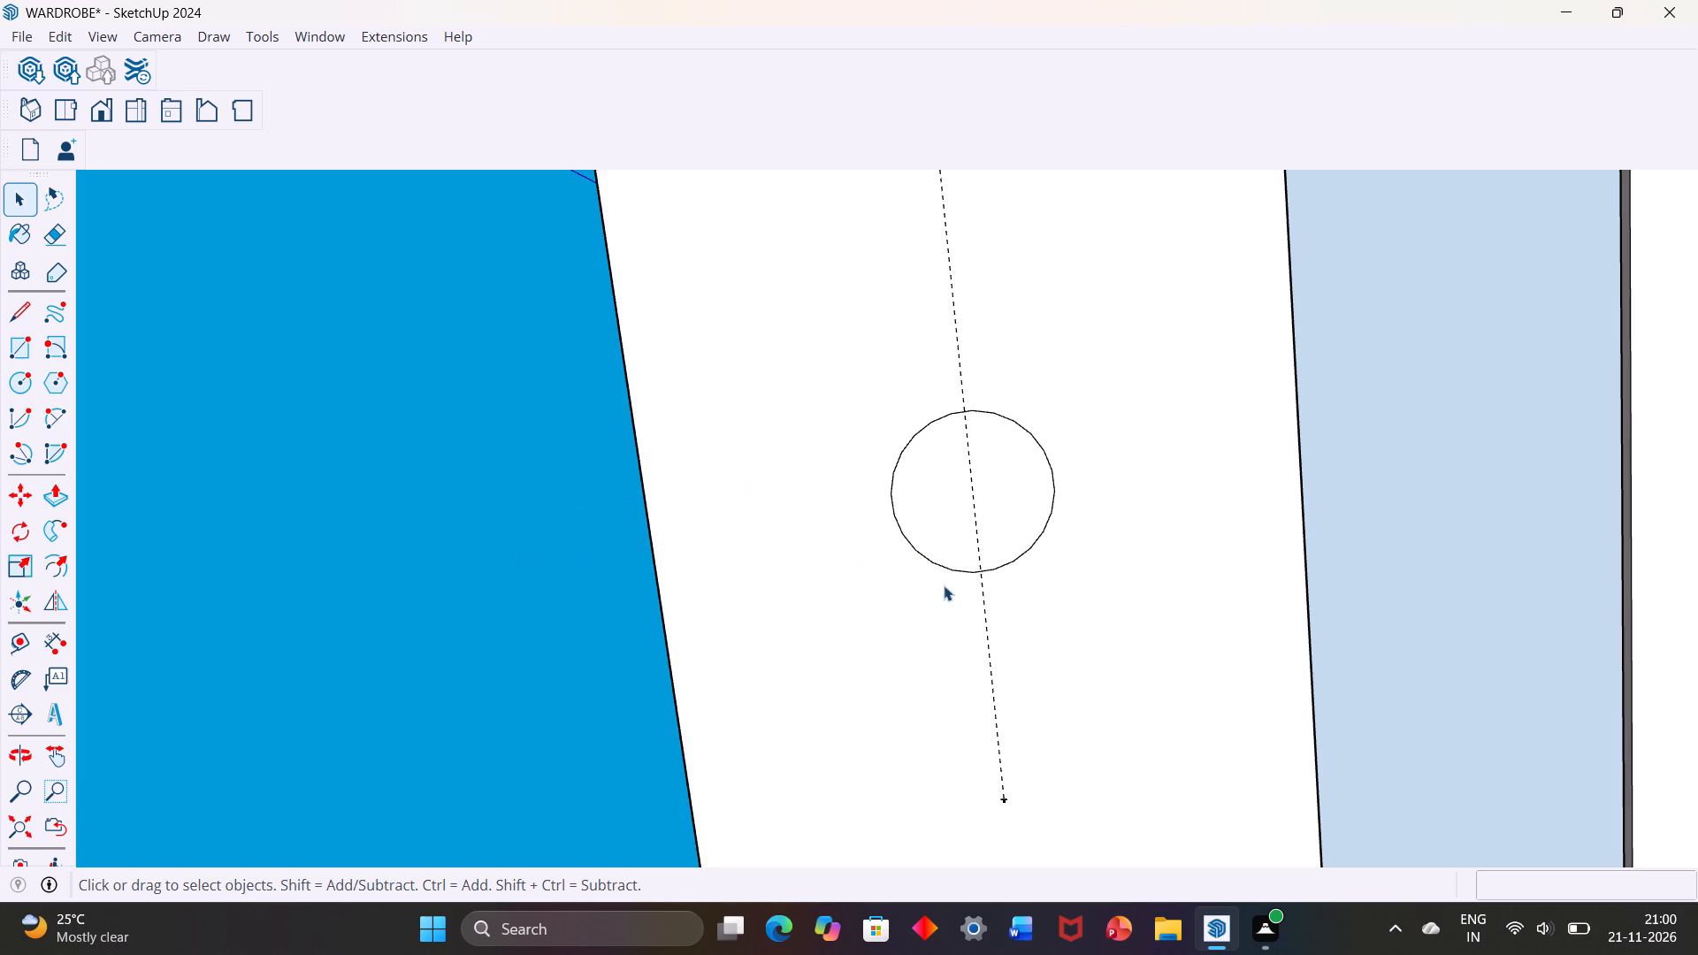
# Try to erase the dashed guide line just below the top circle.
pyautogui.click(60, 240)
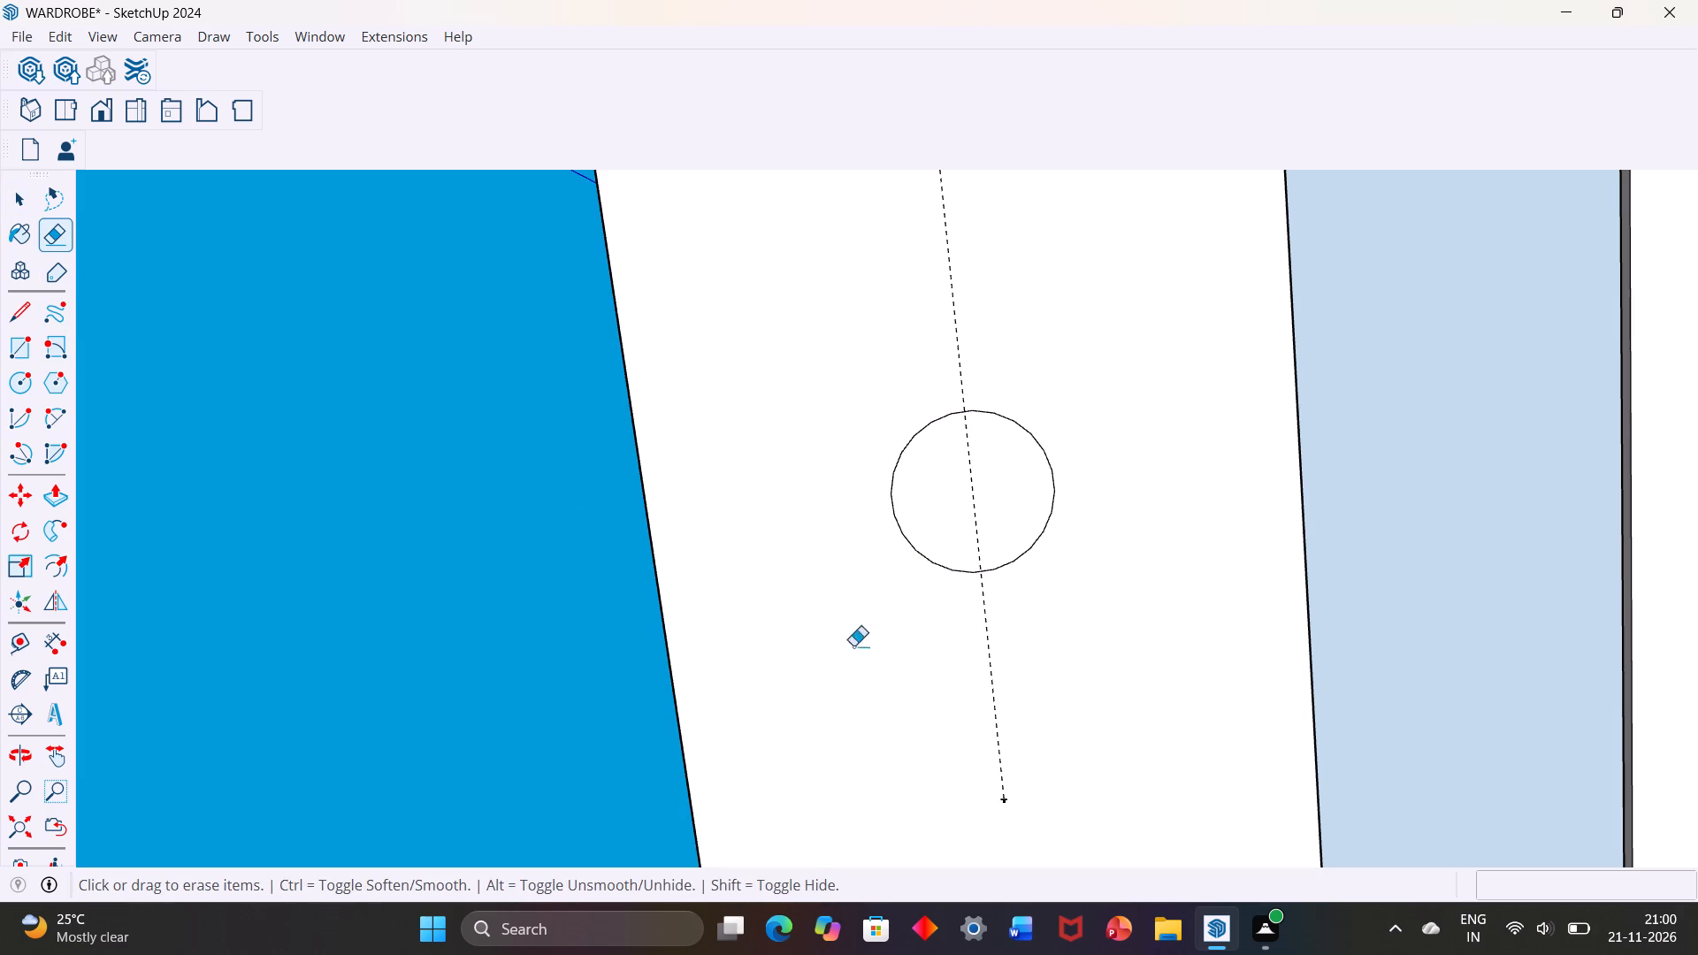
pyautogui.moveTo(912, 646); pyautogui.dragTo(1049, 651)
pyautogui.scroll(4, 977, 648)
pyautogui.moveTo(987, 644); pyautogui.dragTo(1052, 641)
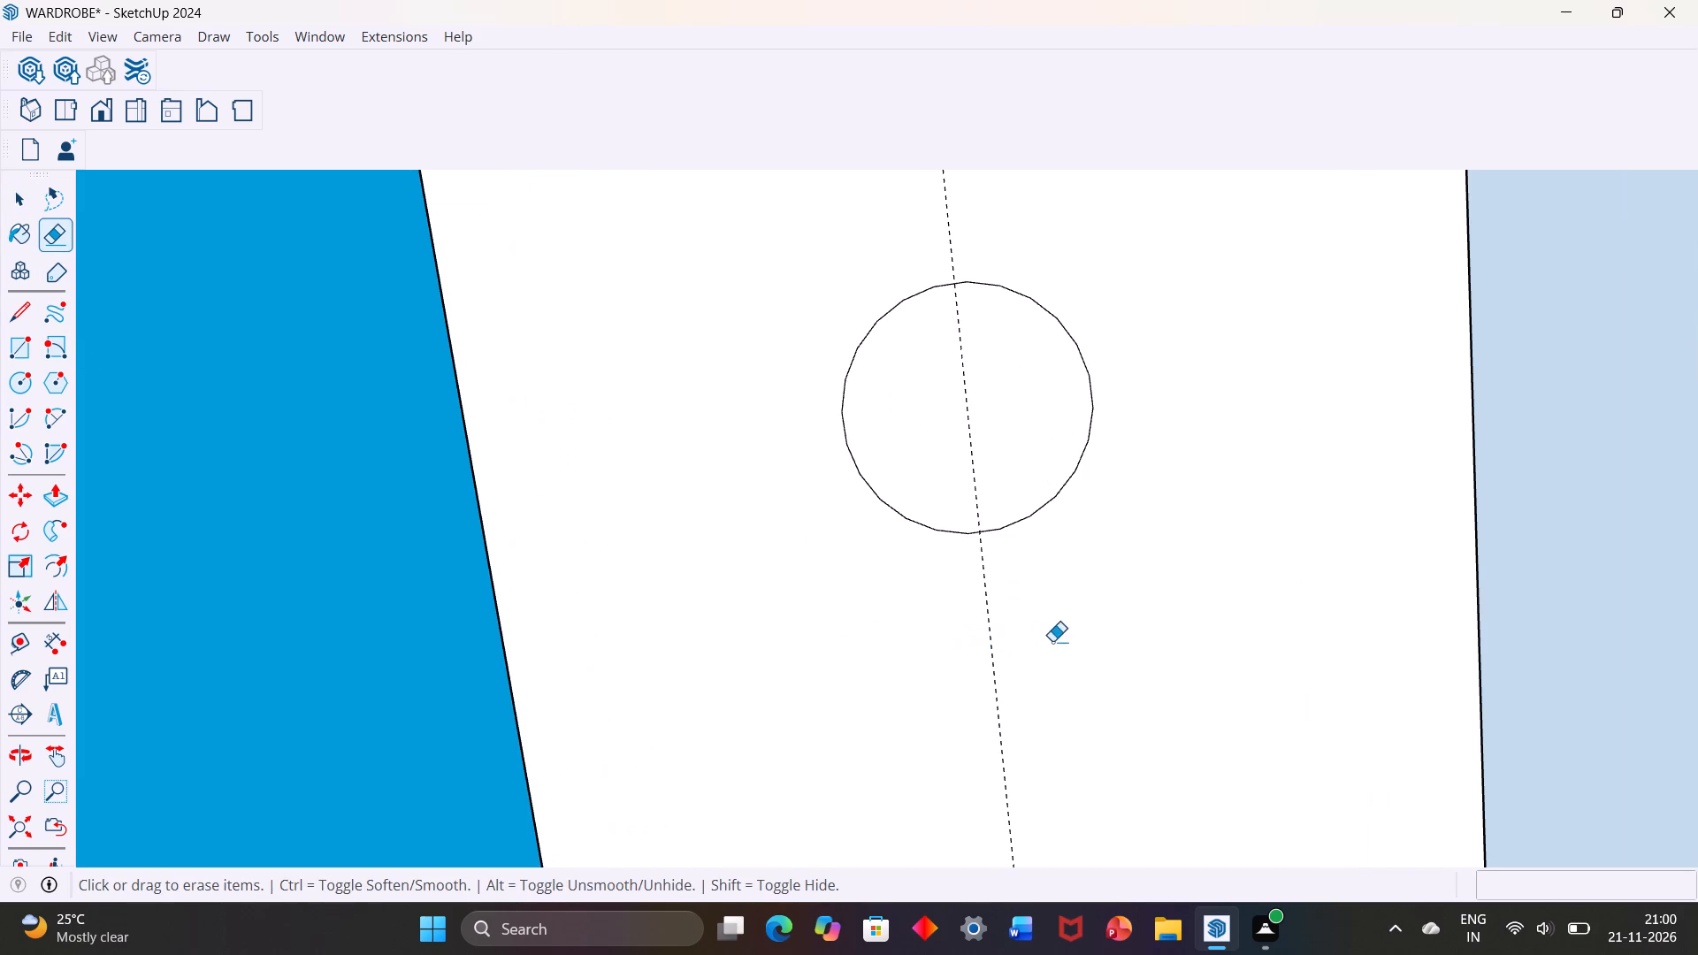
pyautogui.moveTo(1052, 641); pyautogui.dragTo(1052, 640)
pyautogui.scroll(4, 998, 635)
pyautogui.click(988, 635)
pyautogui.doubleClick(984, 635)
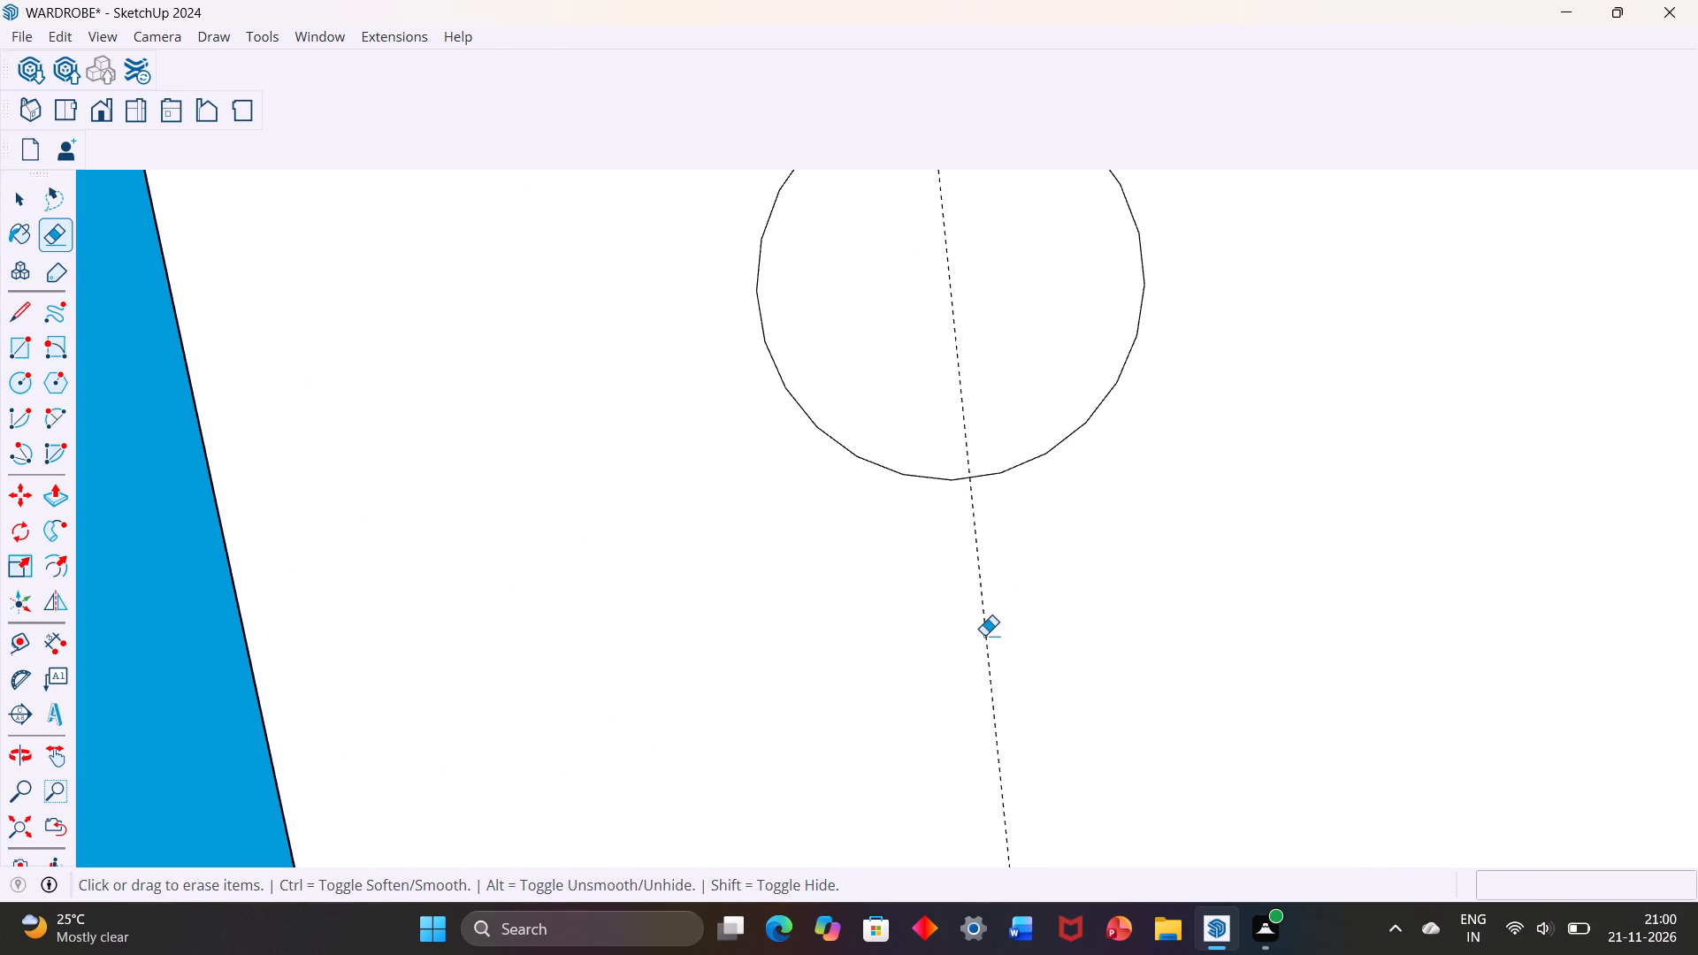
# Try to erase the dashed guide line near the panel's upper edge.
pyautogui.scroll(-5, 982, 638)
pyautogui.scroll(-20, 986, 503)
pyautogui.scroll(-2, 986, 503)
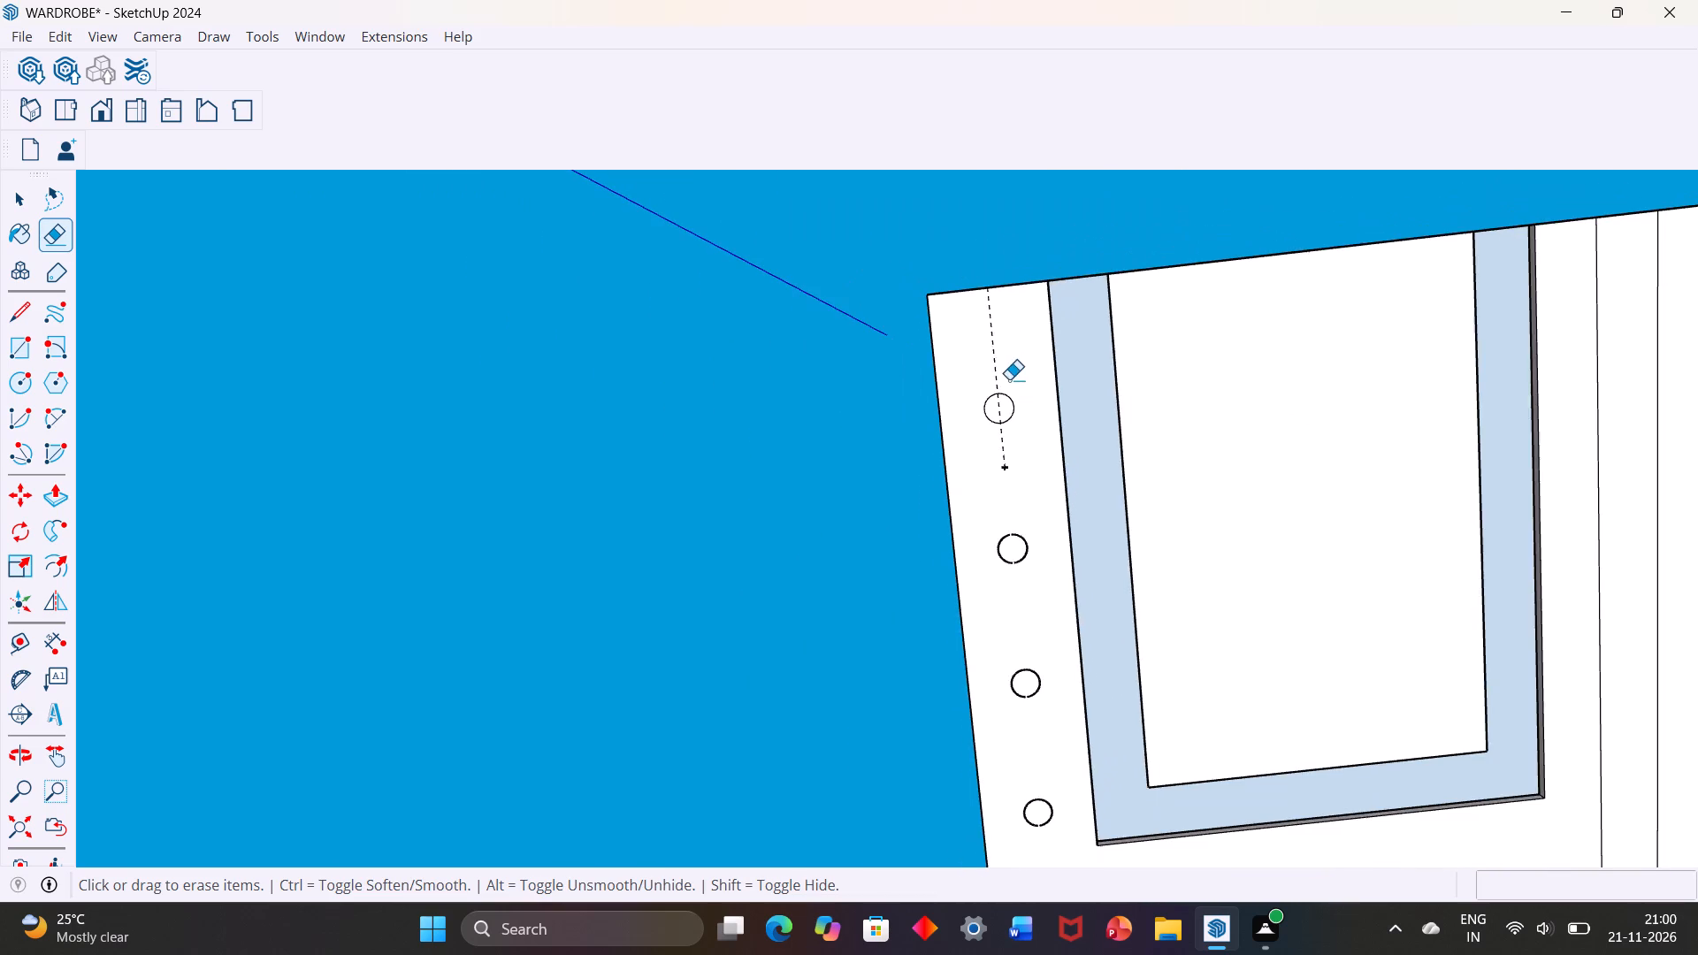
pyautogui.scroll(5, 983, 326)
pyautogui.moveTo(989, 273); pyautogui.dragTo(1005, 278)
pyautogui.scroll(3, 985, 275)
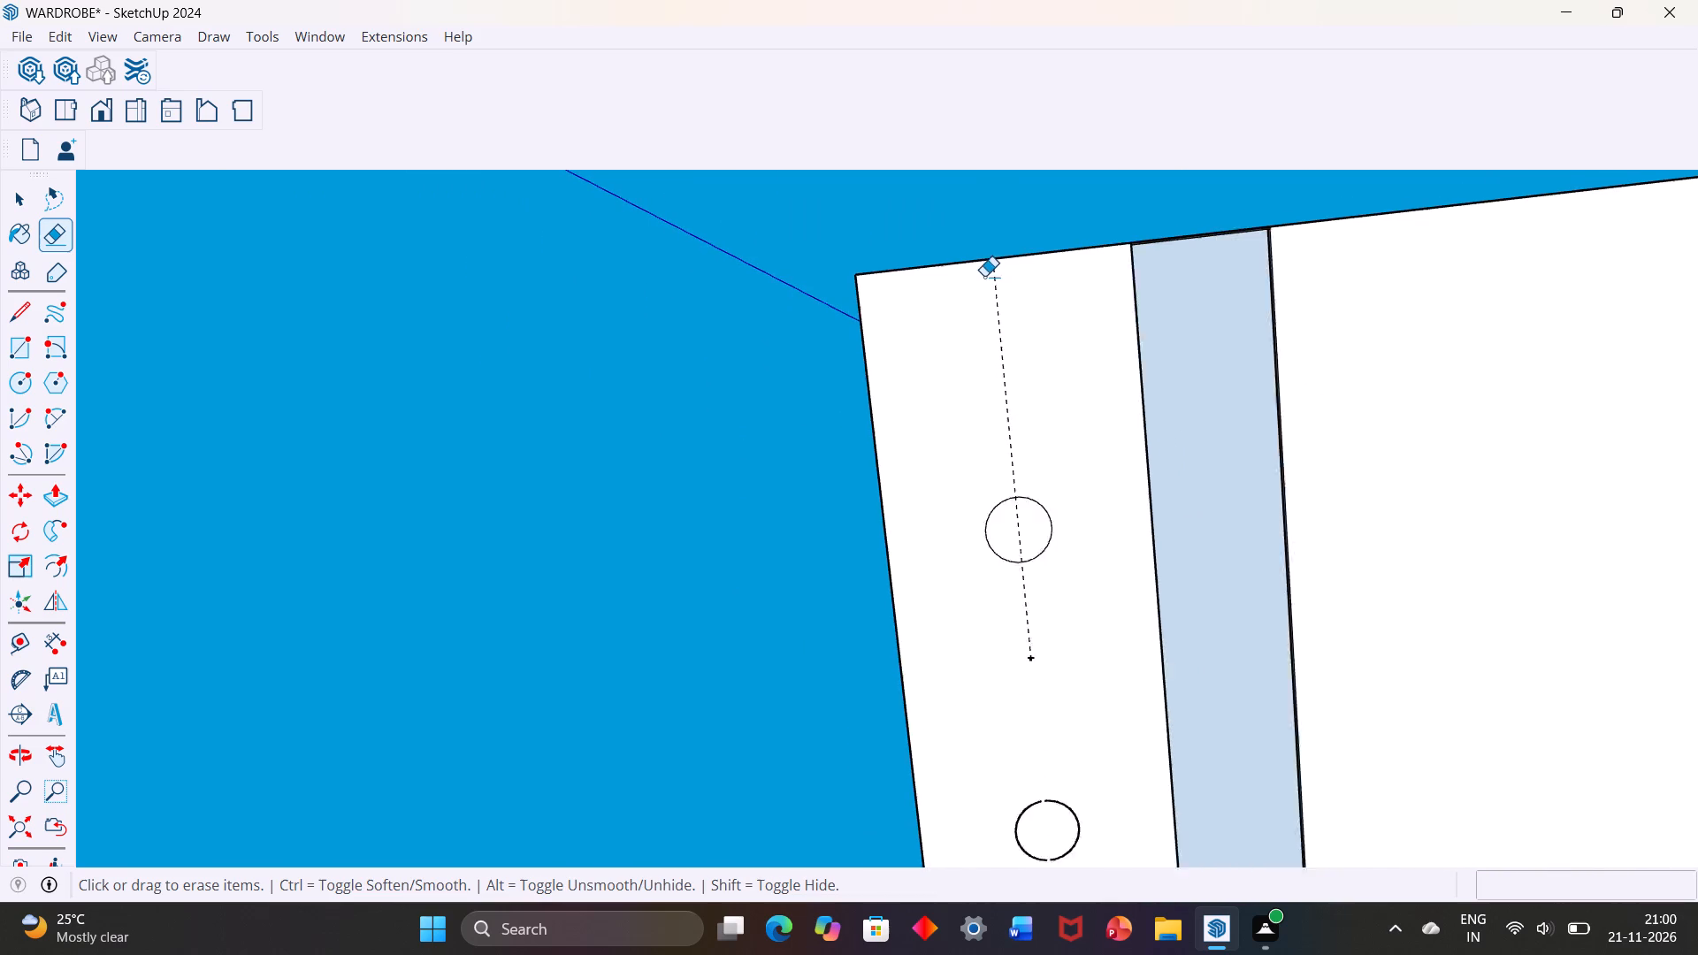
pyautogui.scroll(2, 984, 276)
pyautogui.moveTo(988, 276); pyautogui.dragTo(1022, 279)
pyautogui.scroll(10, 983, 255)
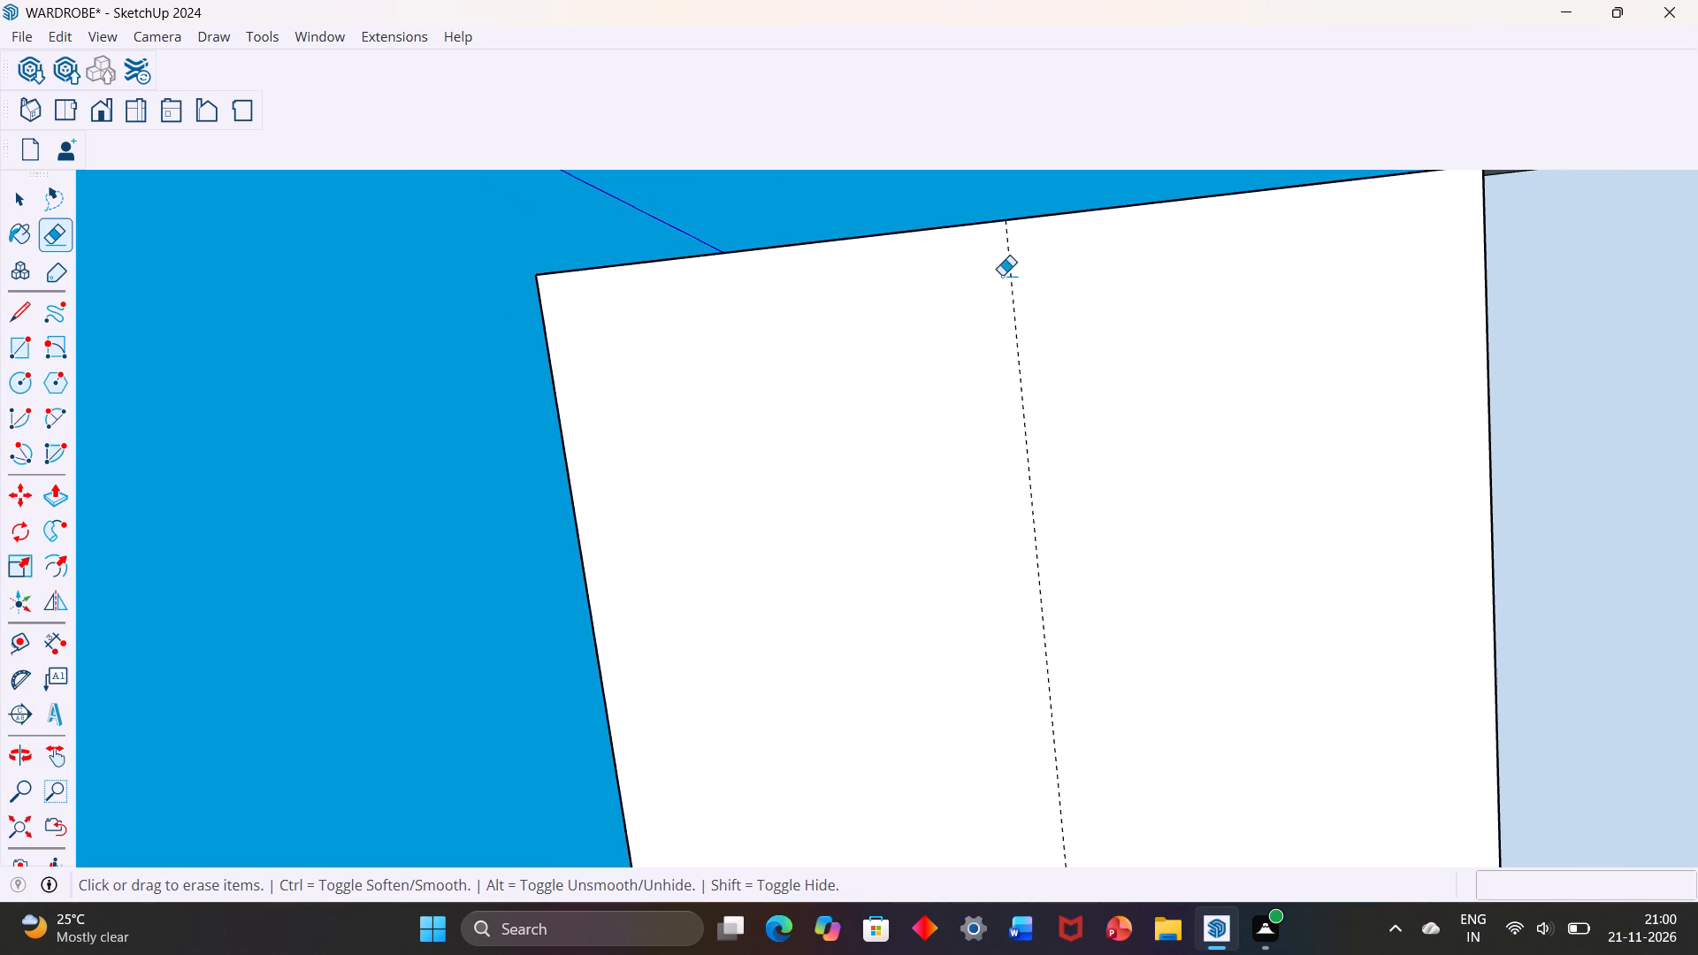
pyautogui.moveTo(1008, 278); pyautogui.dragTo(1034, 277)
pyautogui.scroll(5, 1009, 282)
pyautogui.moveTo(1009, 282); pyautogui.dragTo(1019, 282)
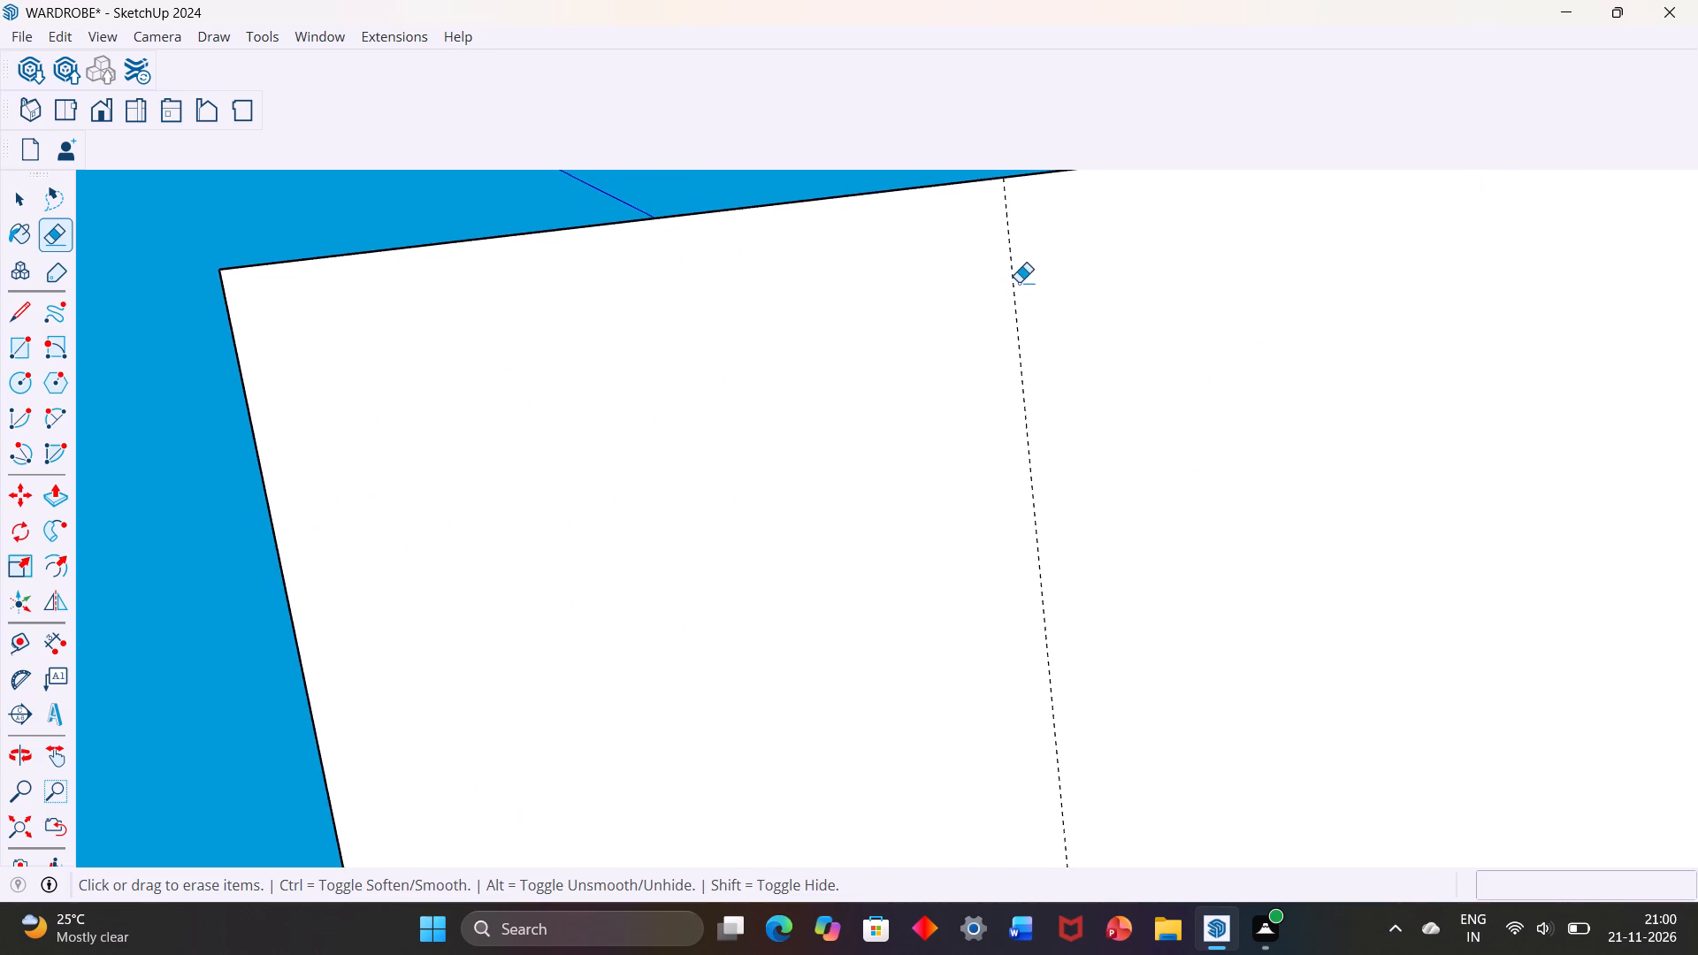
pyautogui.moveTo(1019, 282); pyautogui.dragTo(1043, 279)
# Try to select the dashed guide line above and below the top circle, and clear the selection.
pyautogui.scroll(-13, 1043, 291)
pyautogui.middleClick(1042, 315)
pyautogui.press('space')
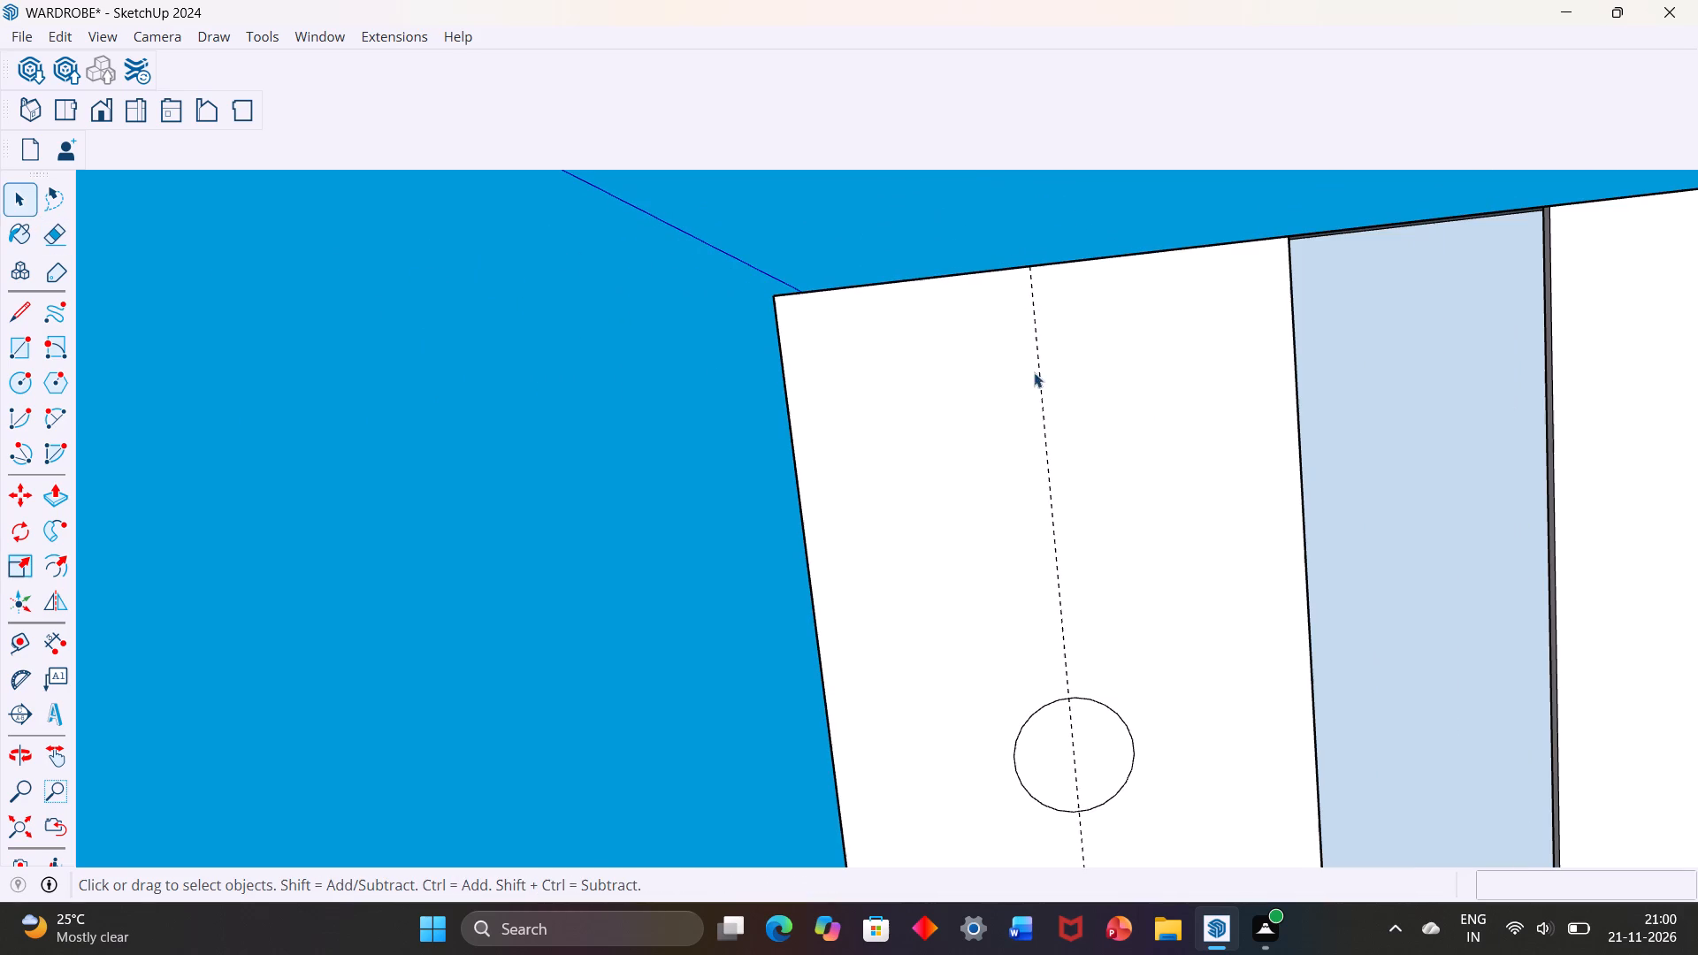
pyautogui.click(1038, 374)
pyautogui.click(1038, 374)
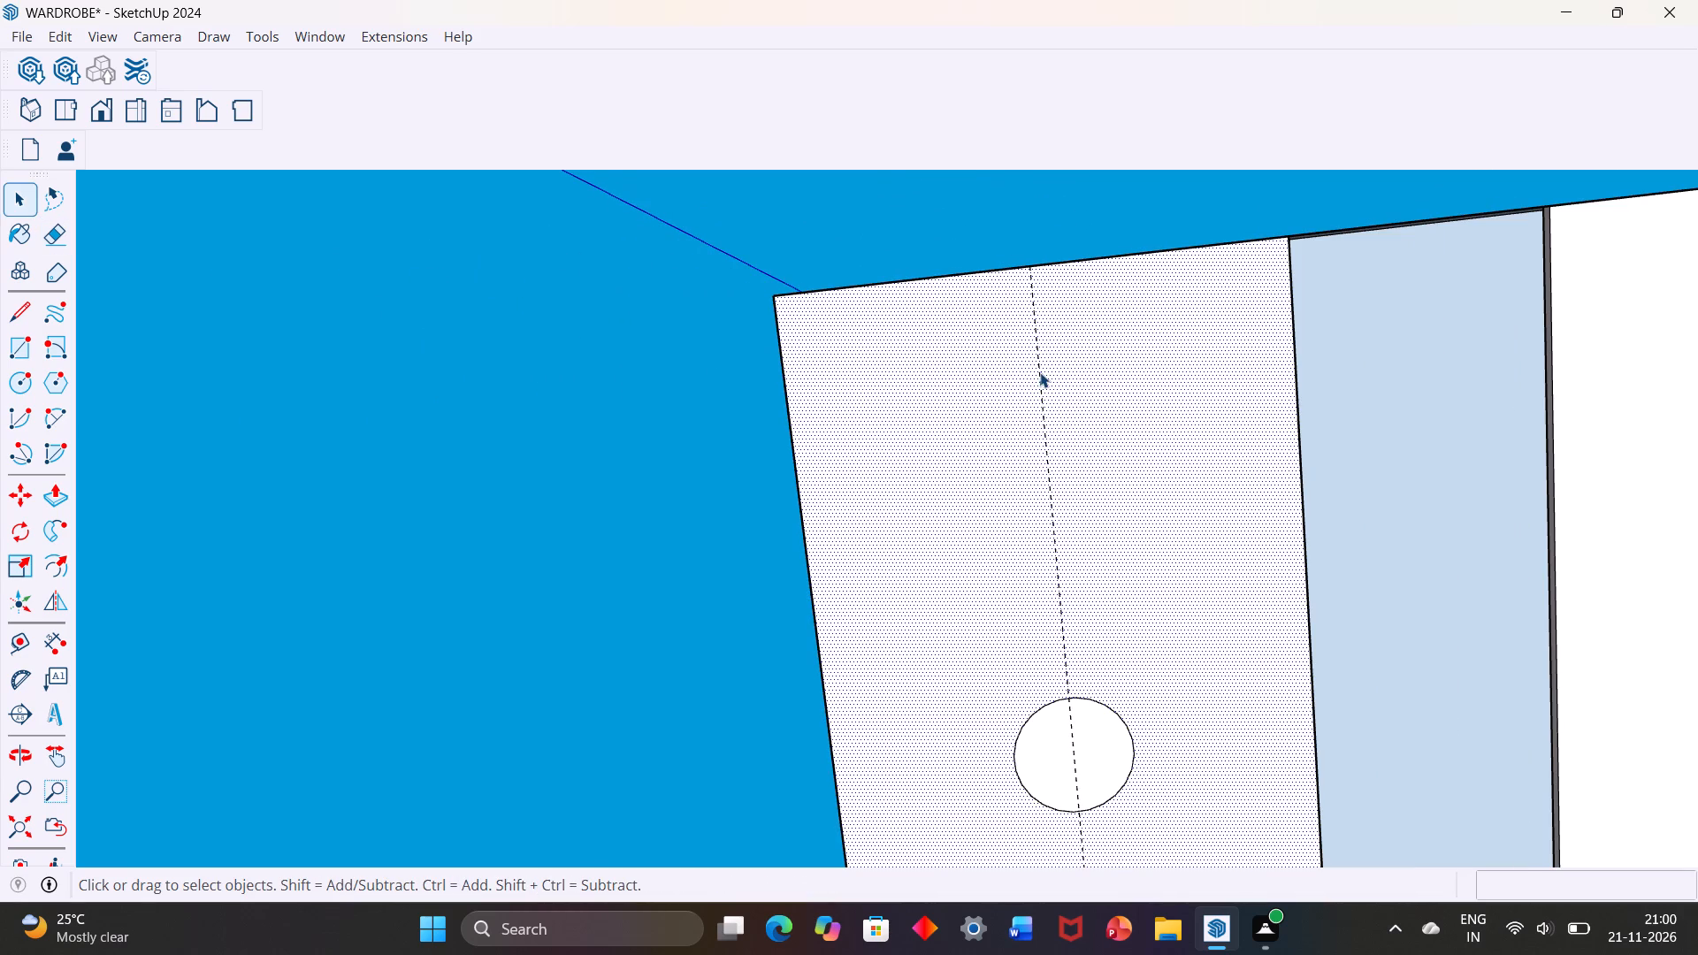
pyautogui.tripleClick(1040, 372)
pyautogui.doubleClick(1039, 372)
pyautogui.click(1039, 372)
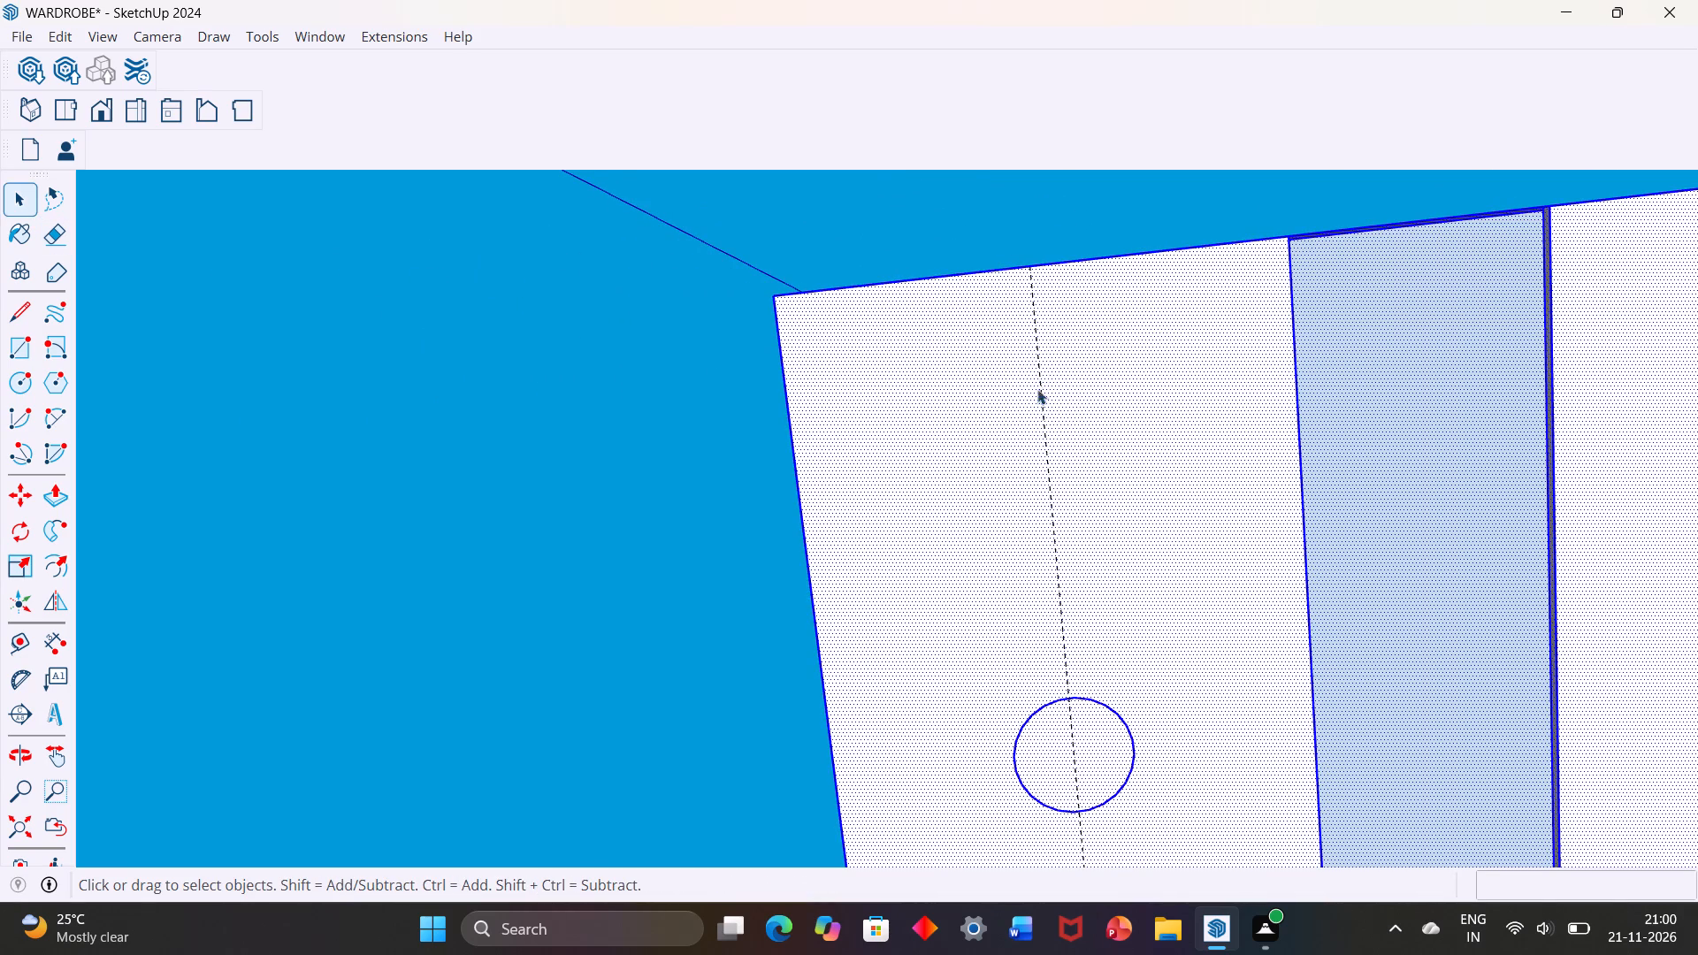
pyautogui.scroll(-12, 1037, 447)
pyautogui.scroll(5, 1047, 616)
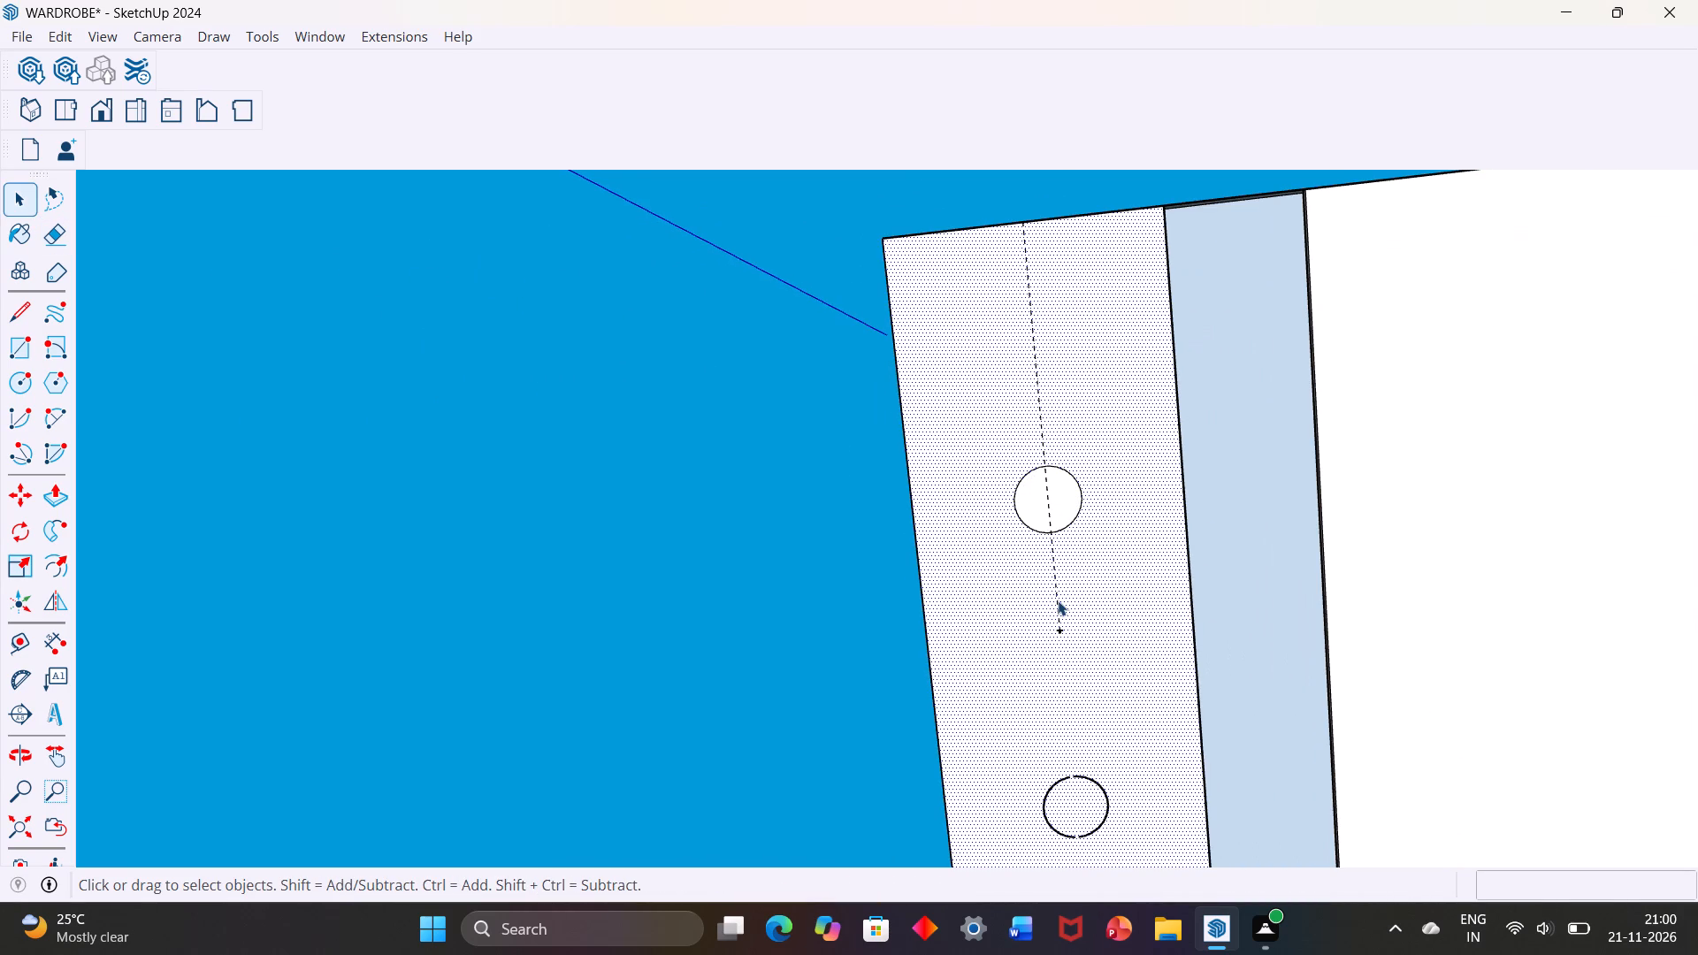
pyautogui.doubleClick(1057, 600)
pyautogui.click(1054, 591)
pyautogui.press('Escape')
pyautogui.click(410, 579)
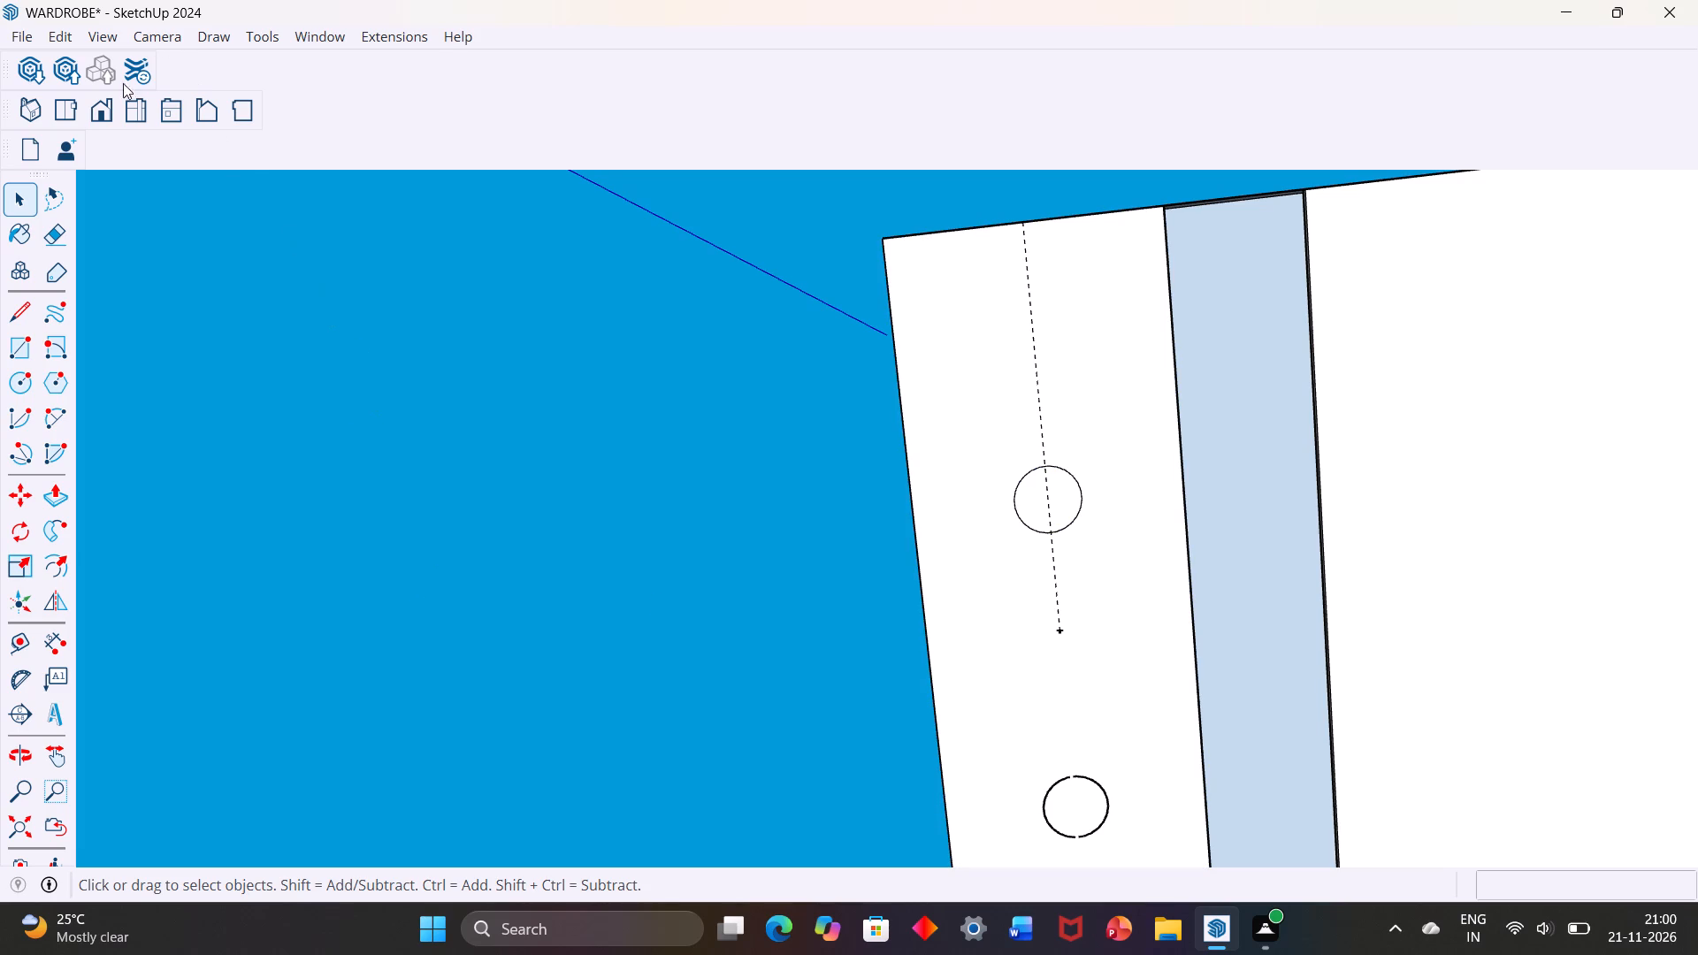
# Delete all guides from the model.
pyautogui.click(64, 41)
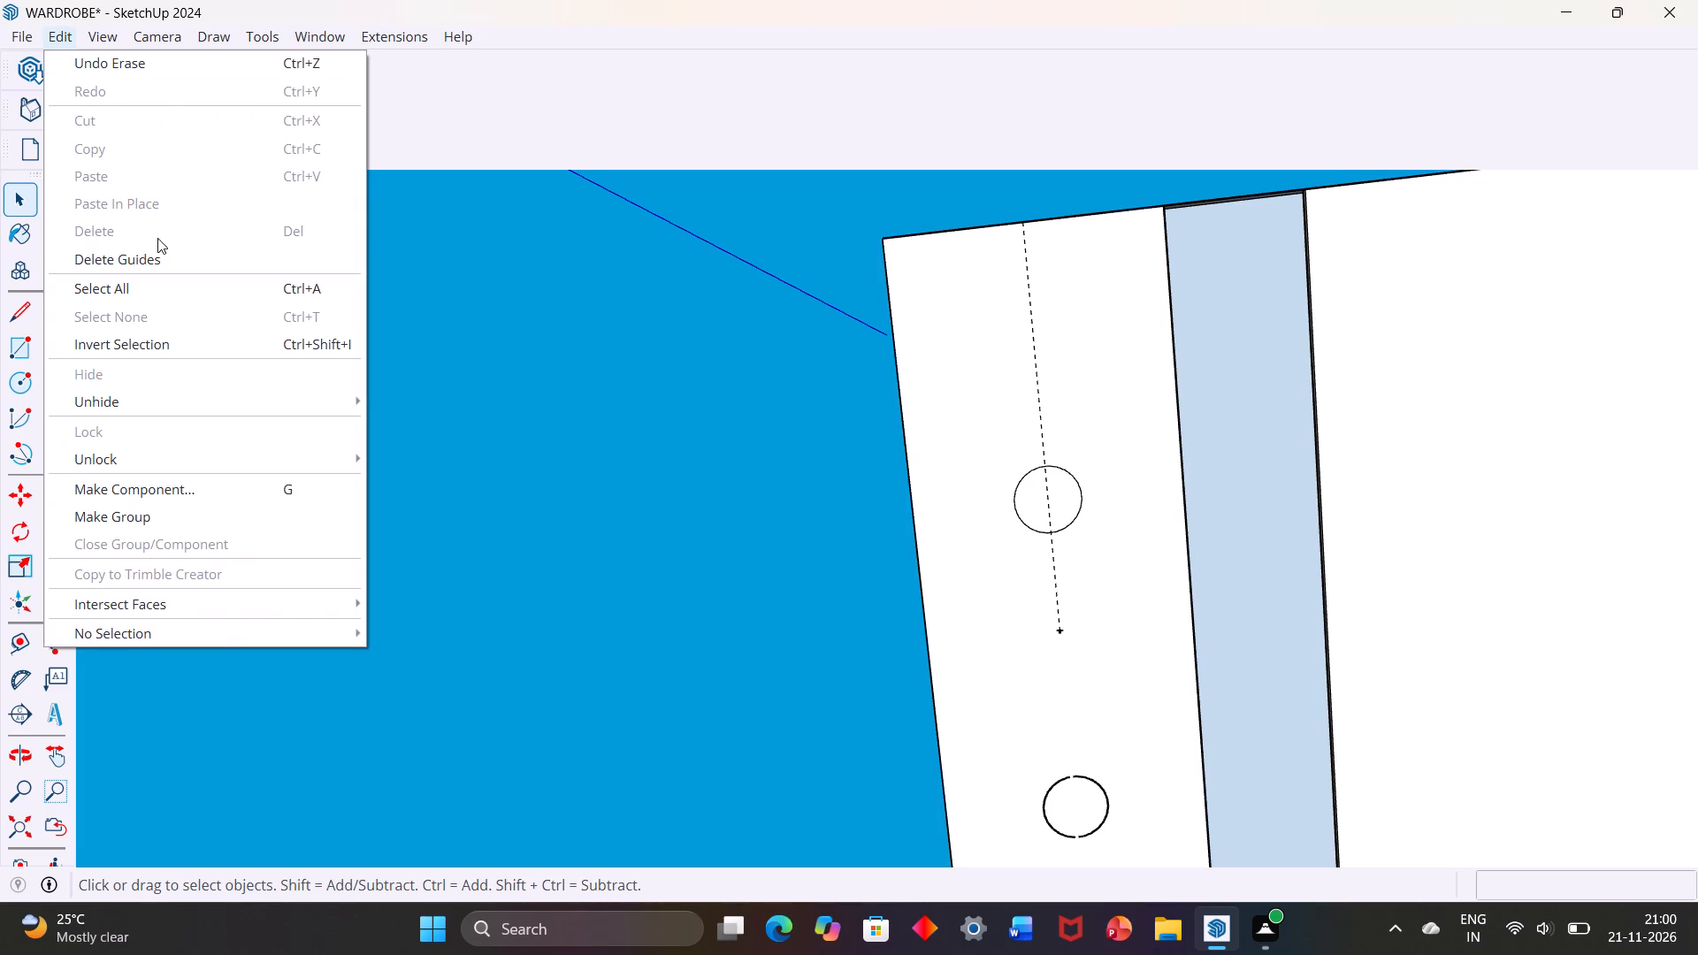
pyautogui.click(160, 254)
# Examine the outlines of the circles in the row for gaps and separate arcs.
pyautogui.scroll(-13, 197, 261)
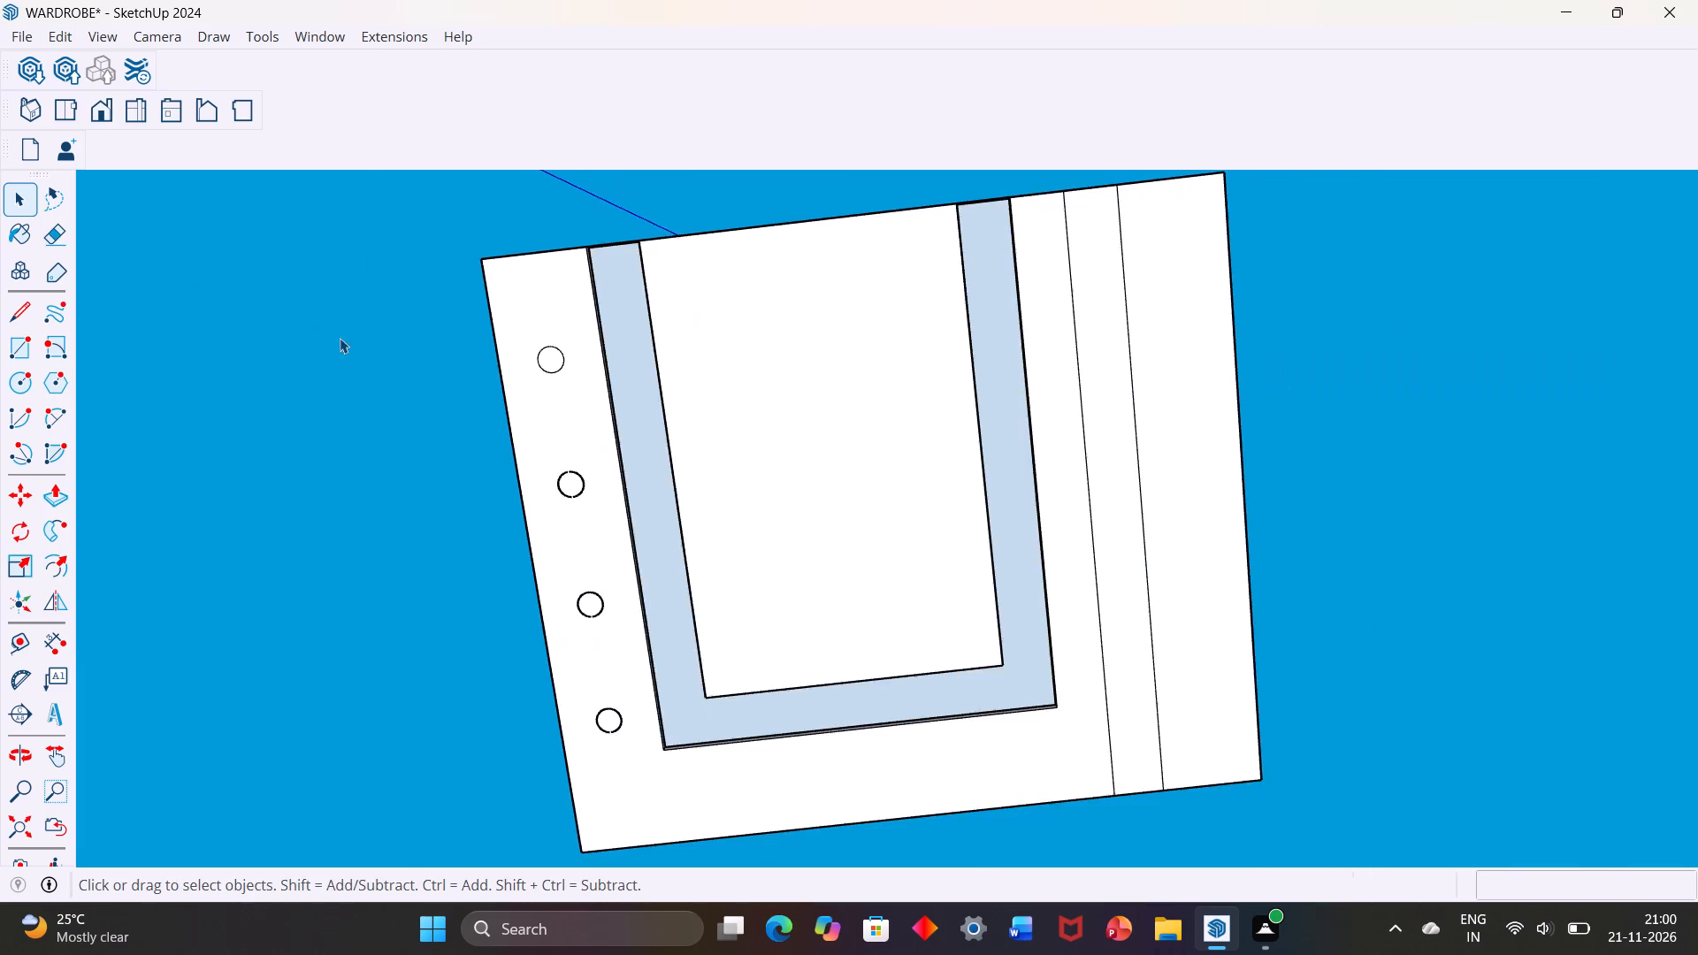
pyautogui.scroll(-5, 340, 338)
pyautogui.moveTo(968, 424); pyautogui.dragTo(1052, 454, button='middle')
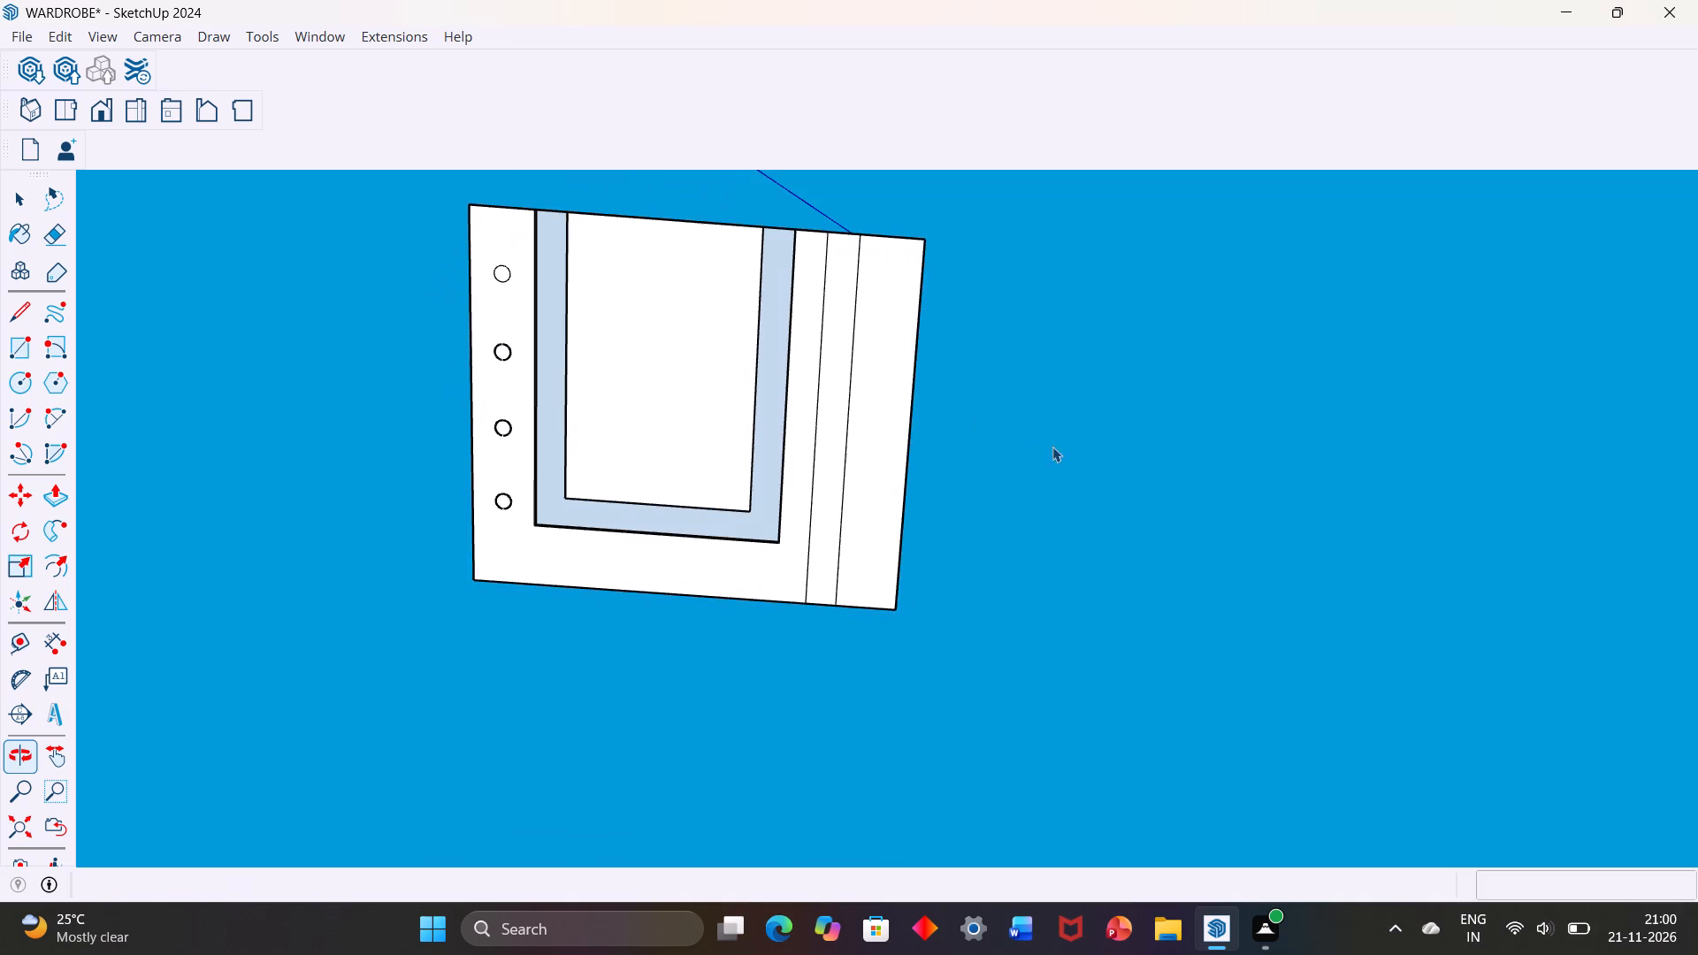
pyautogui.moveTo(1004, 371); pyautogui.dragTo(951, 271, button='middle')
pyautogui.scroll(5, 468, 337)
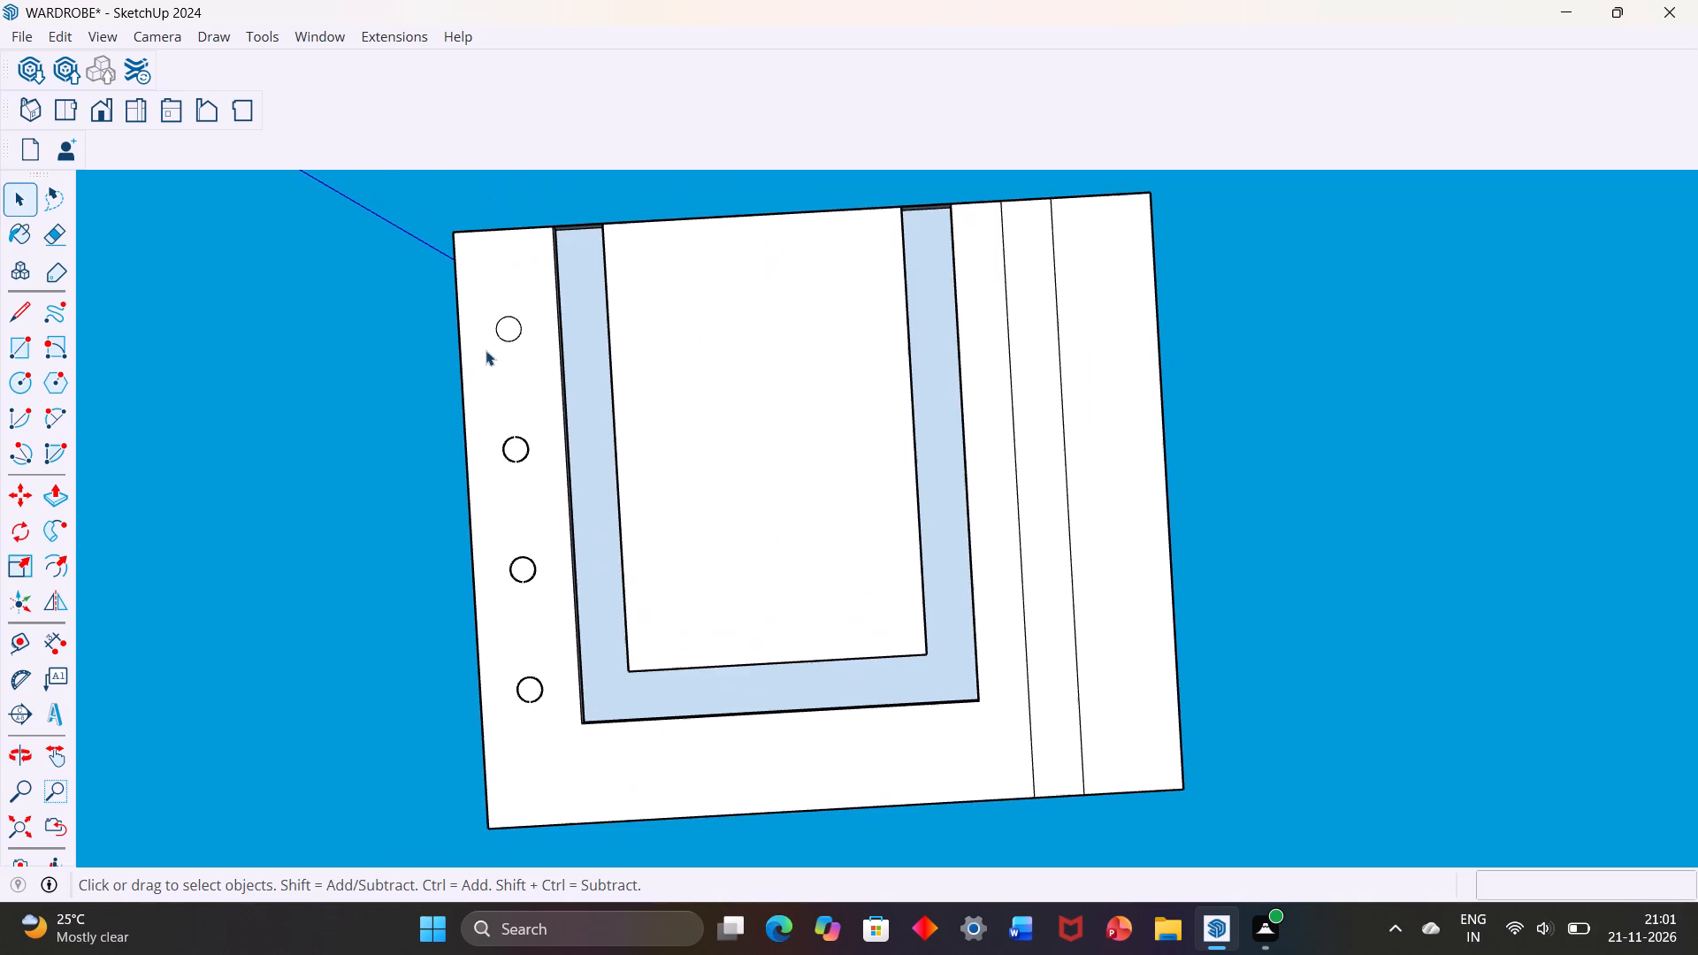
pyautogui.click(501, 338)
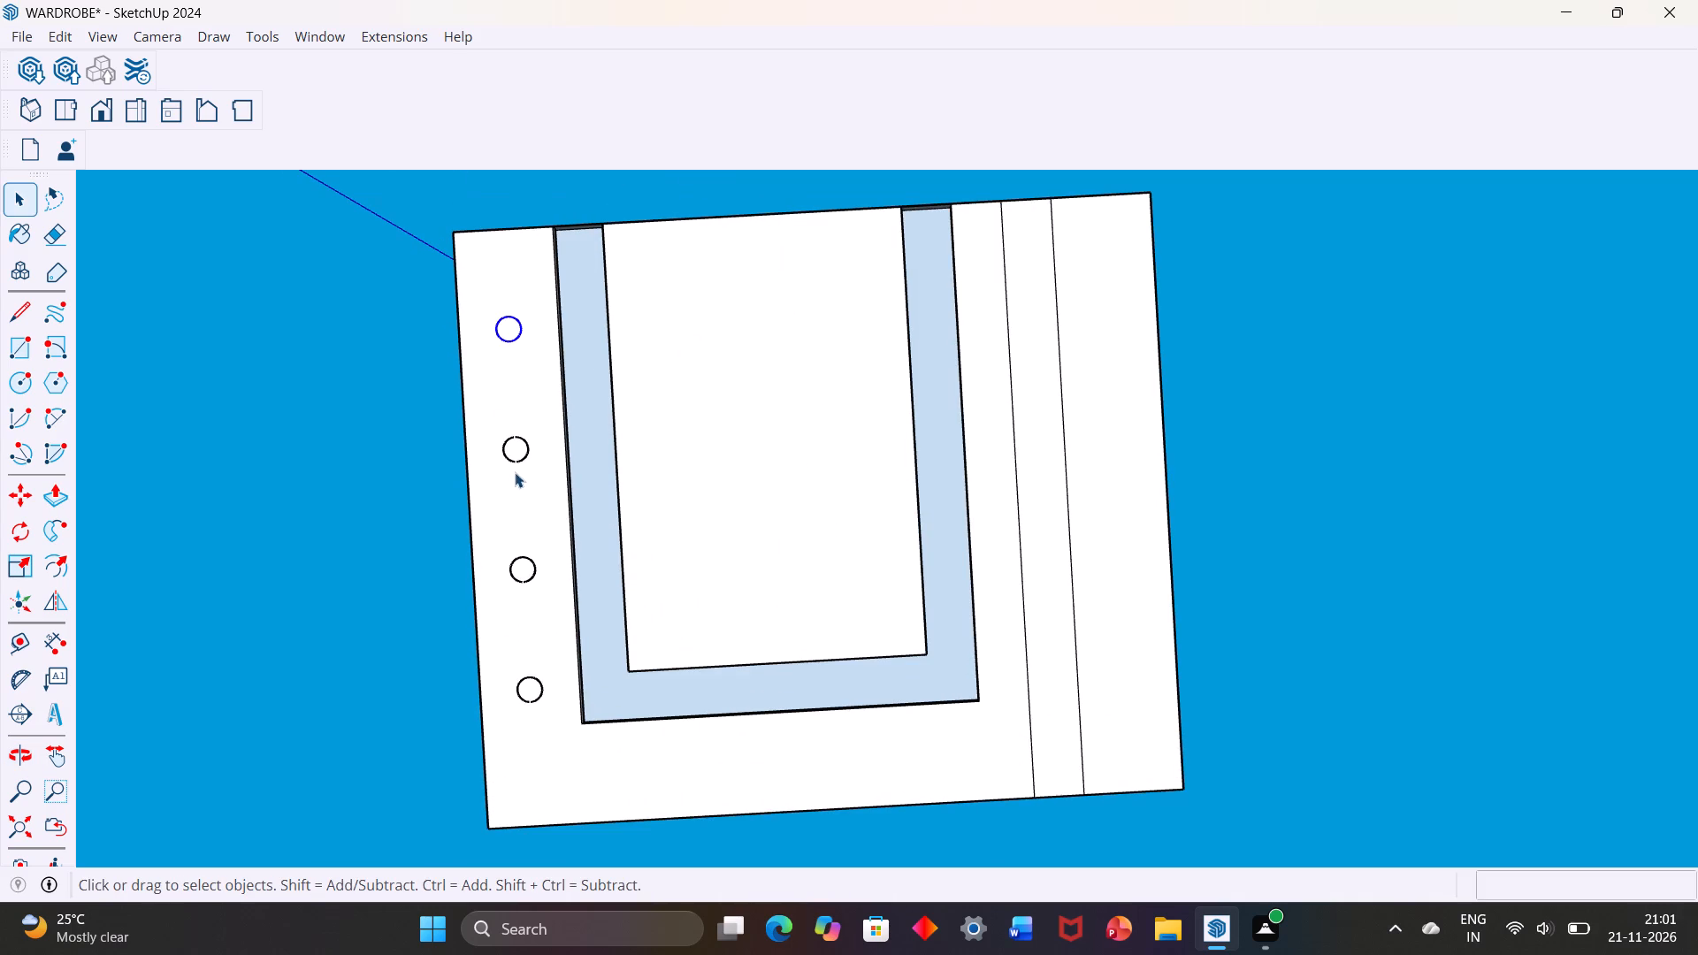
pyautogui.click(514, 460)
pyautogui.scroll(8, 514, 459)
pyautogui.scroll(-4, 520, 531)
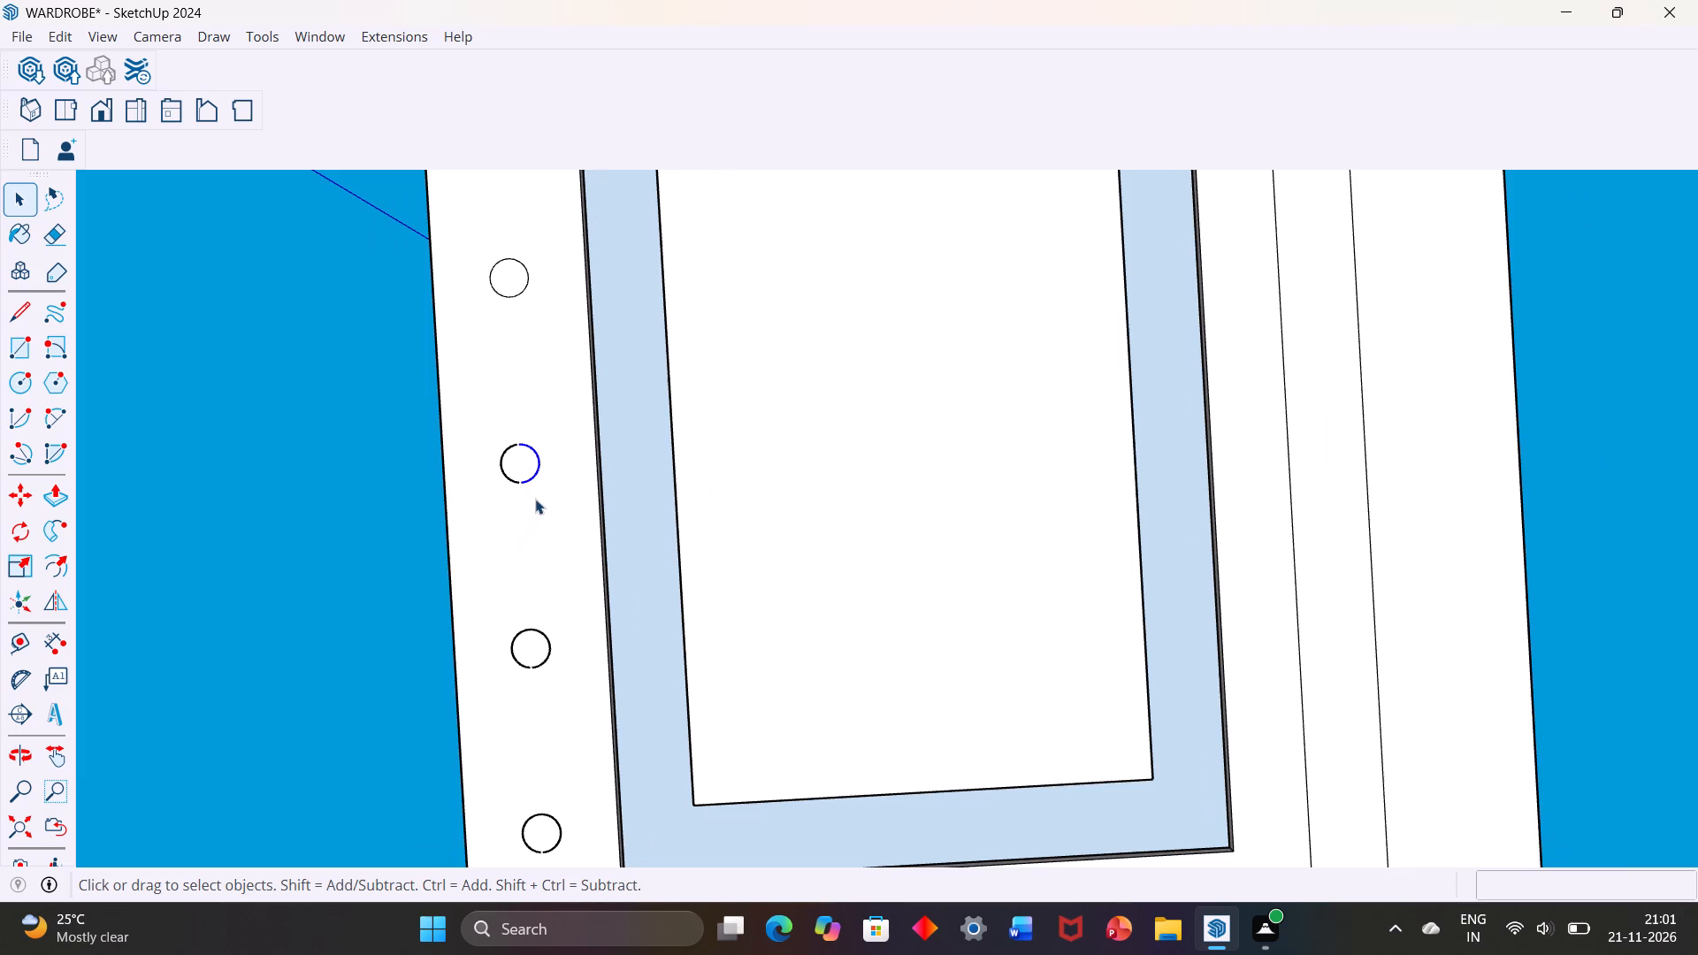
pyautogui.scroll(9, 509, 451)
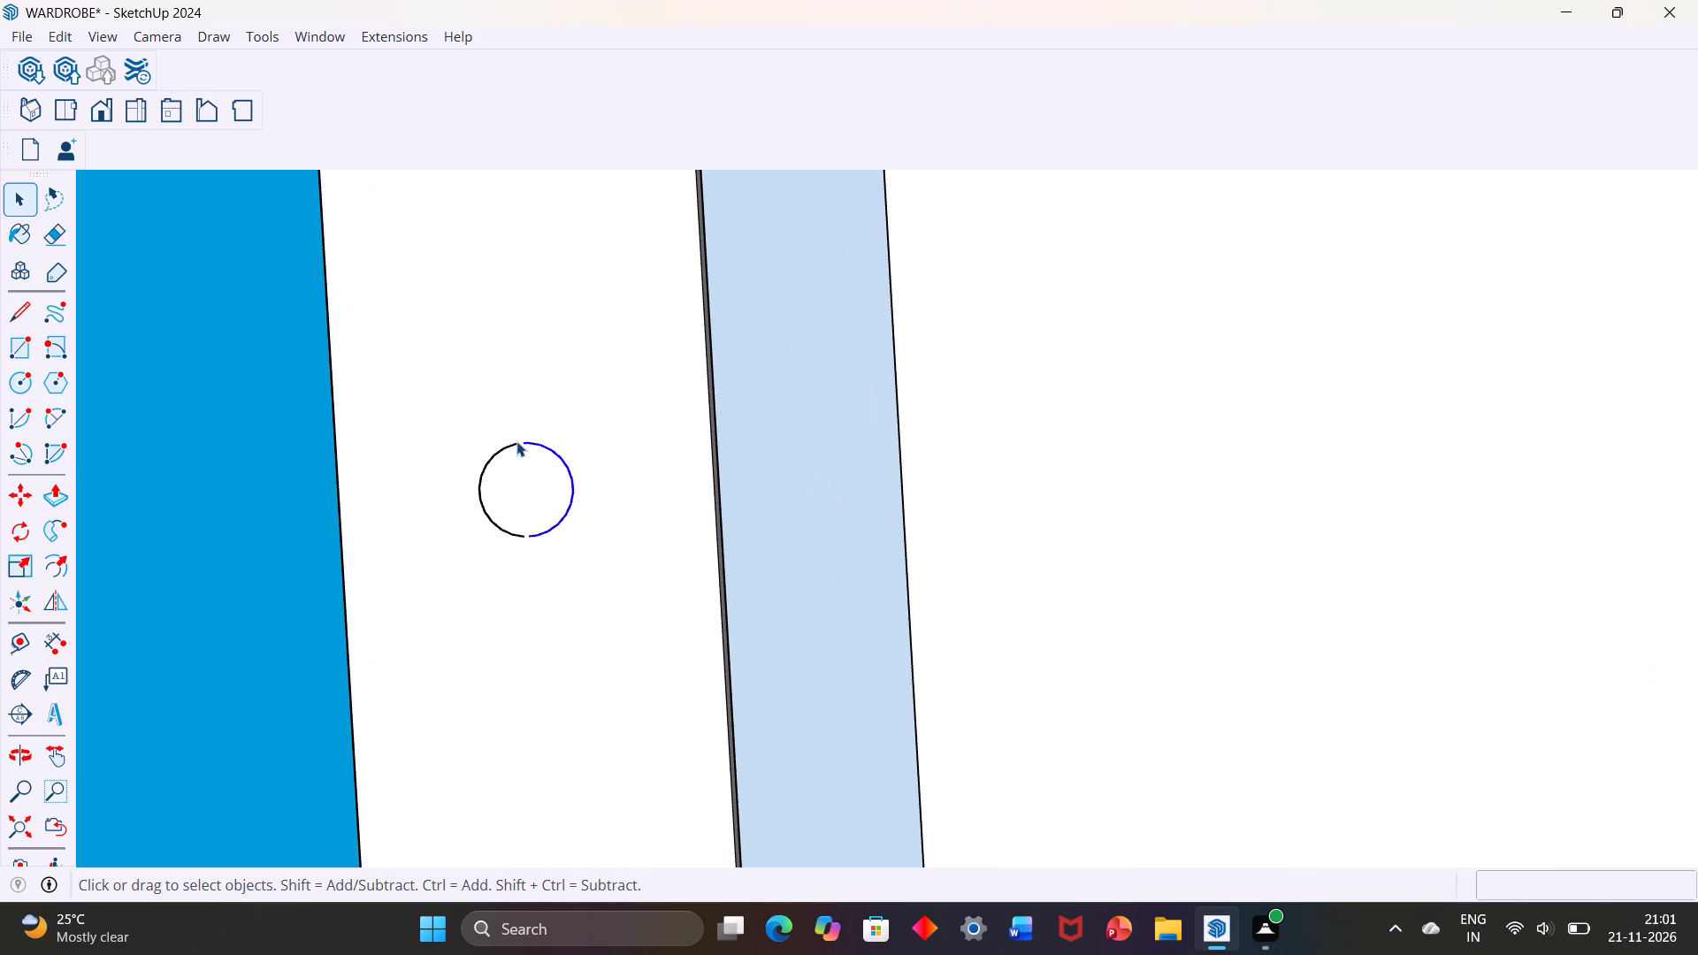
pyautogui.press('Escape')
pyautogui.scroll(-4, 511, 489)
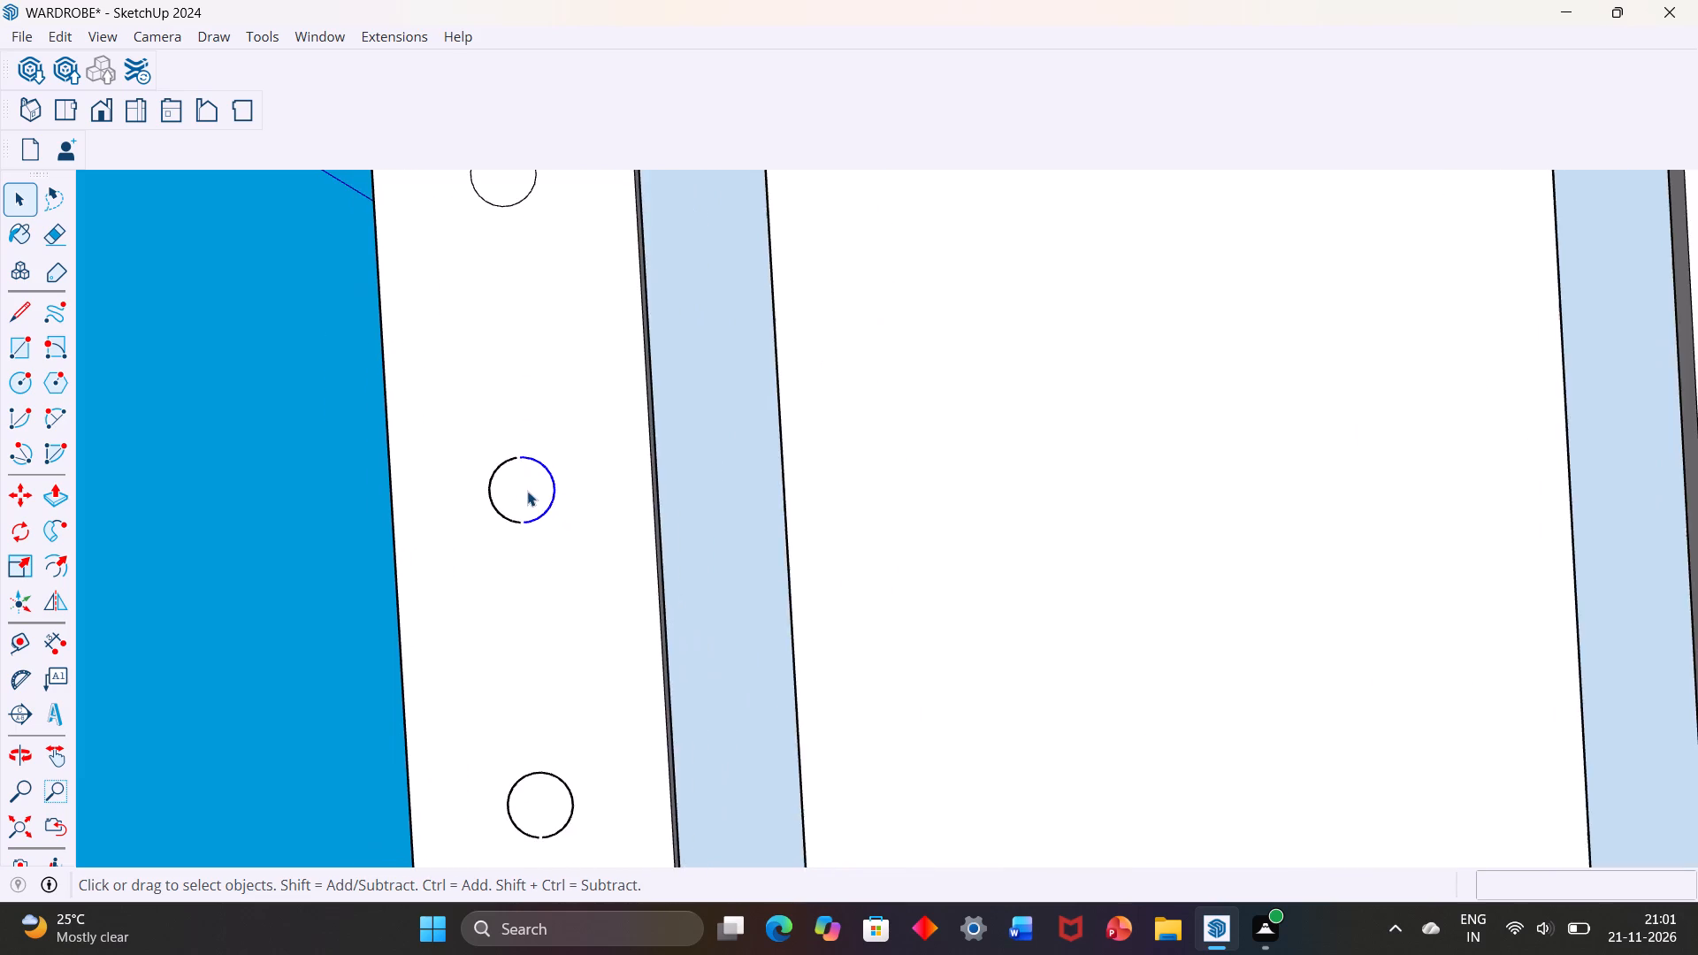
pyautogui.scroll(-5, 528, 491)
pyautogui.scroll(1, 532, 547)
pyautogui.scroll(-4, 541, 641)
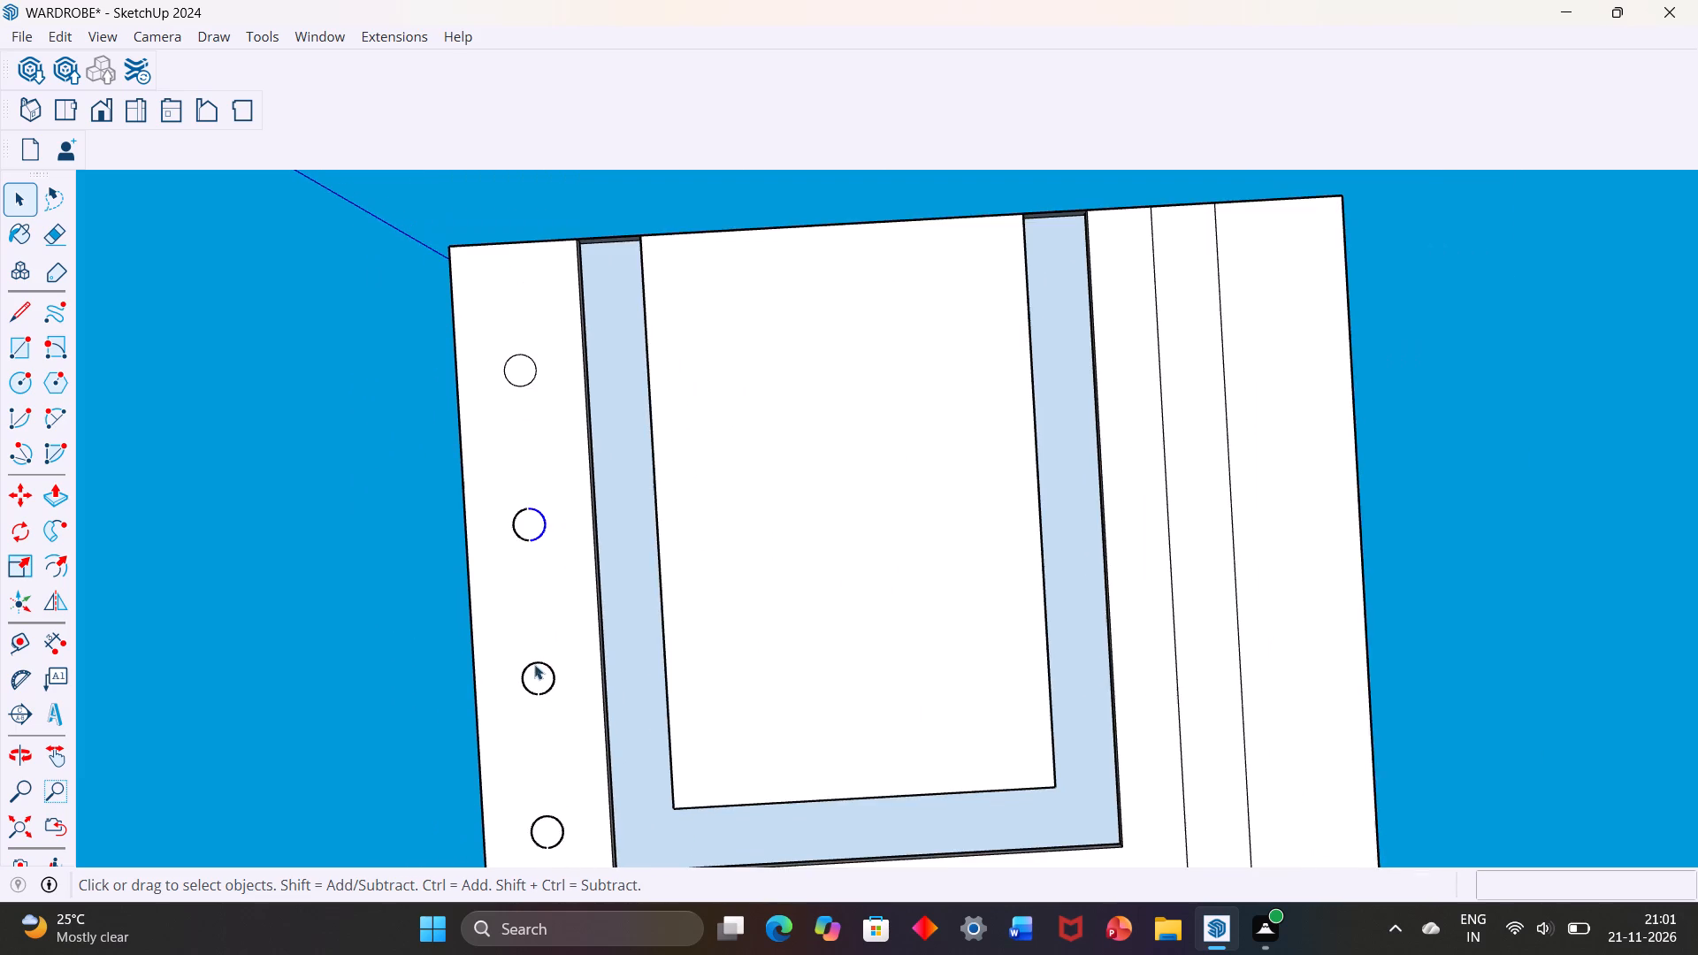
pyautogui.scroll(10, 532, 693)
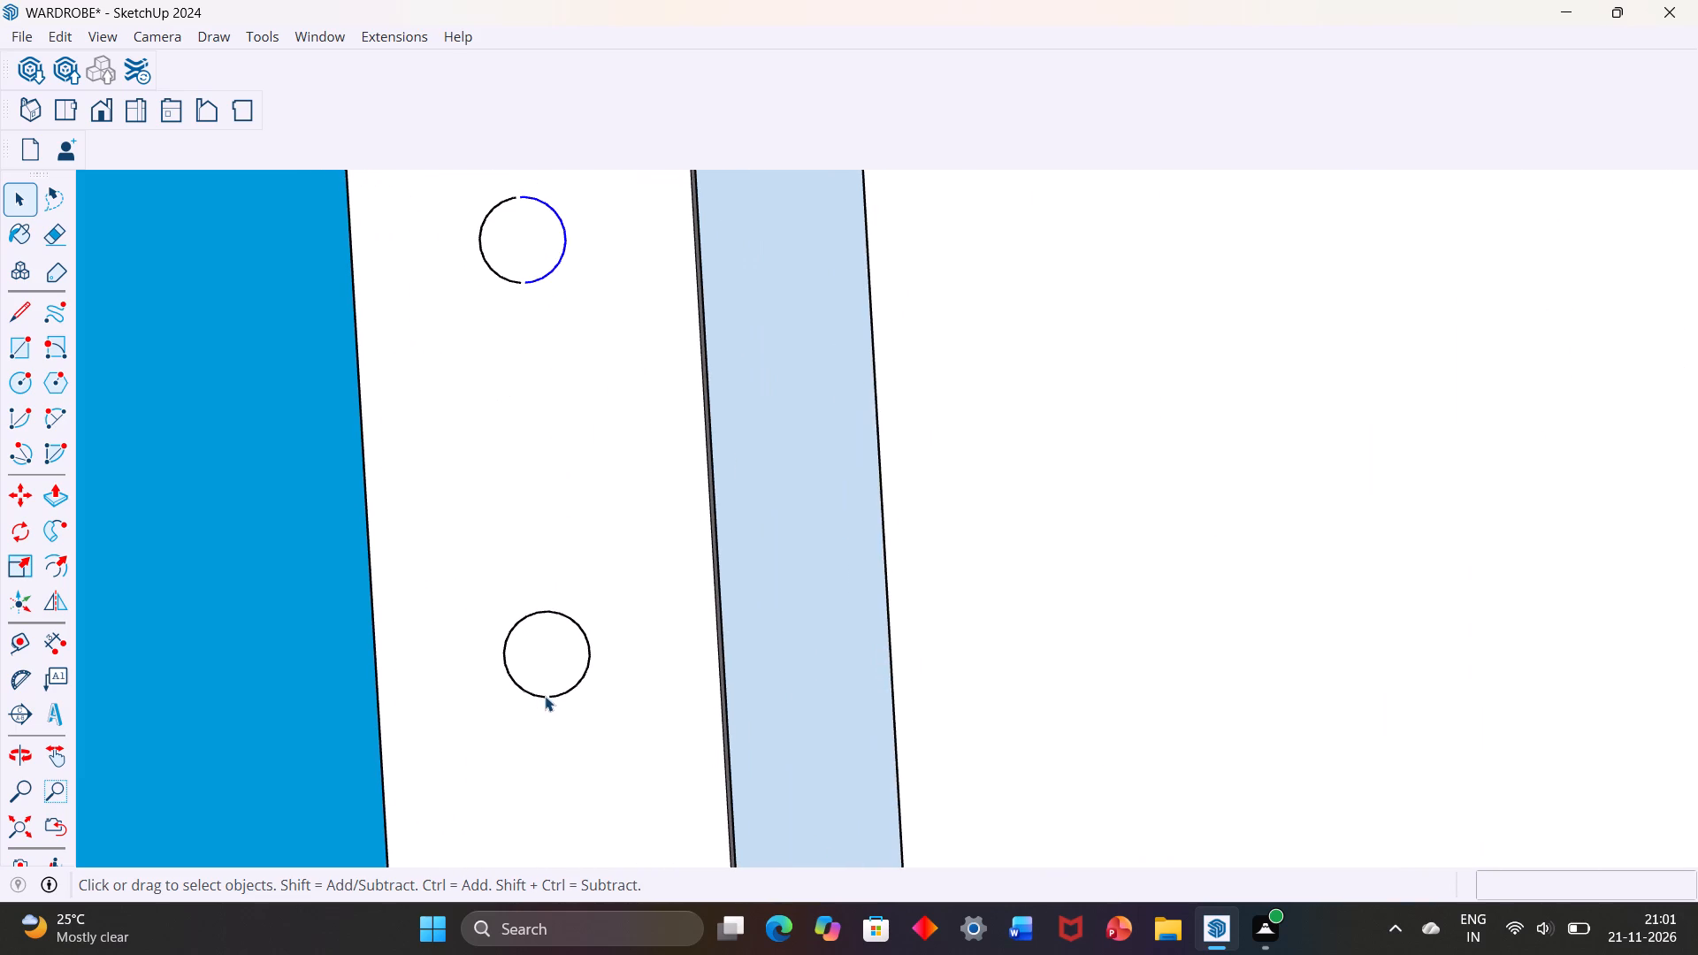
pyautogui.click(545, 696)
pyautogui.click(548, 695)
pyautogui.scroll(1, 546, 652)
pyautogui.scroll(-12, 551, 641)
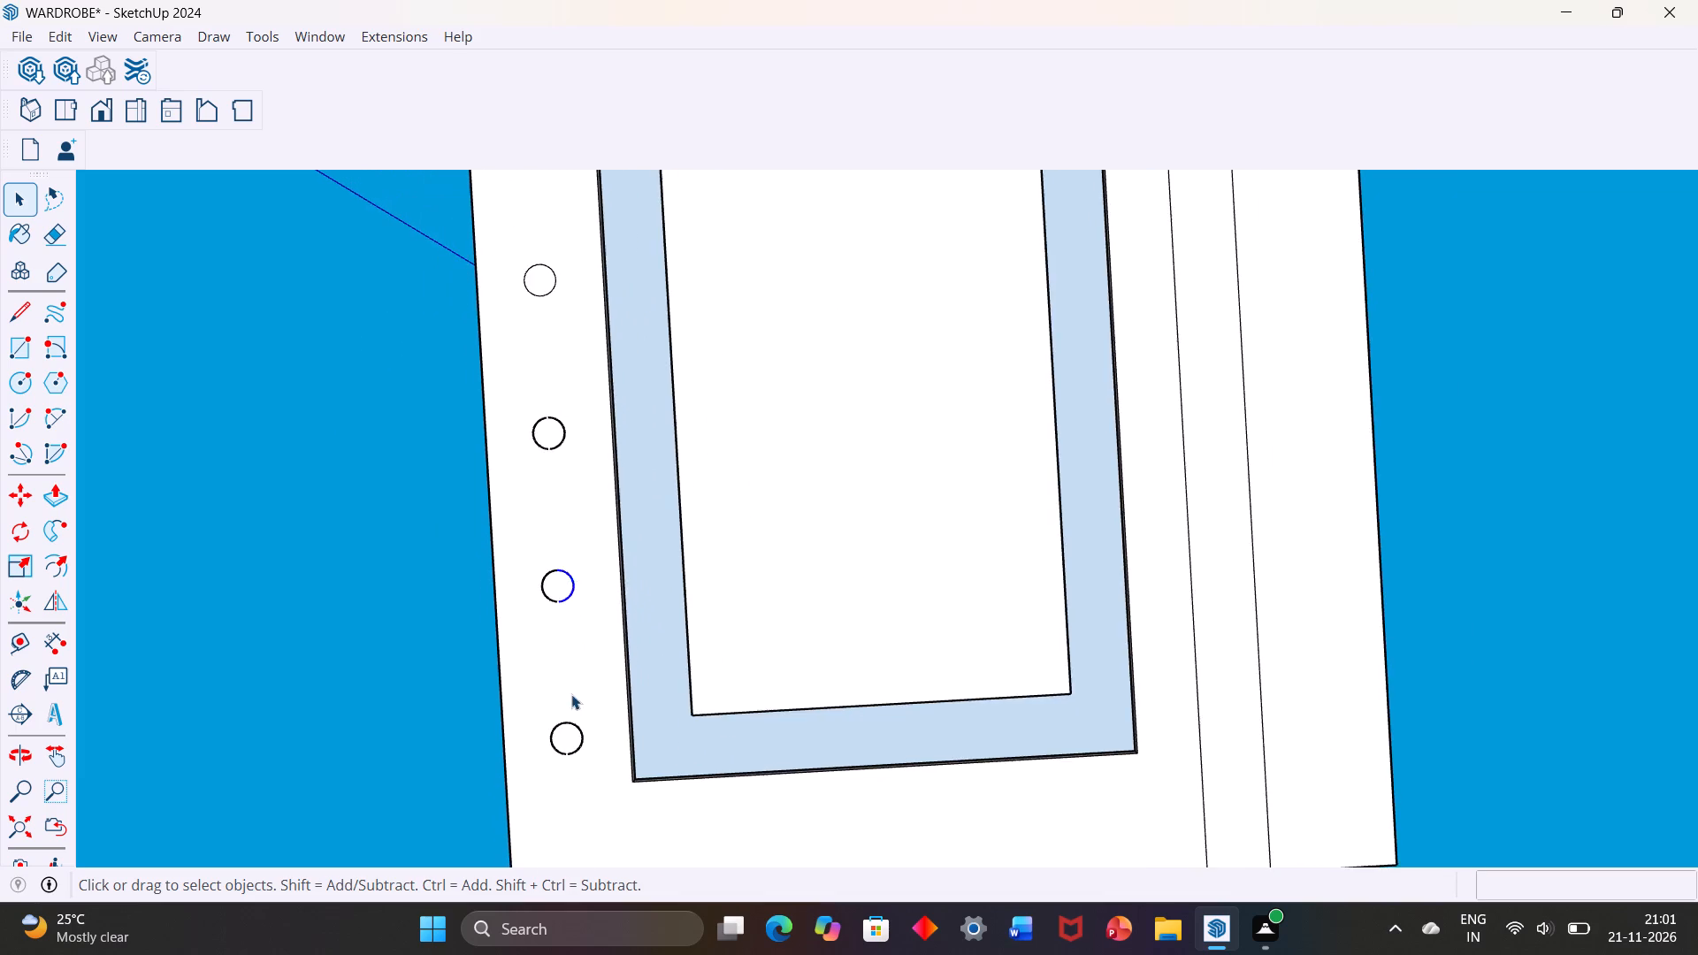
# Delete the left-hand arc of the split second circle from the top of the row.
pyautogui.scroll(-4, 586, 710)
pyautogui.scroll(3, 569, 639)
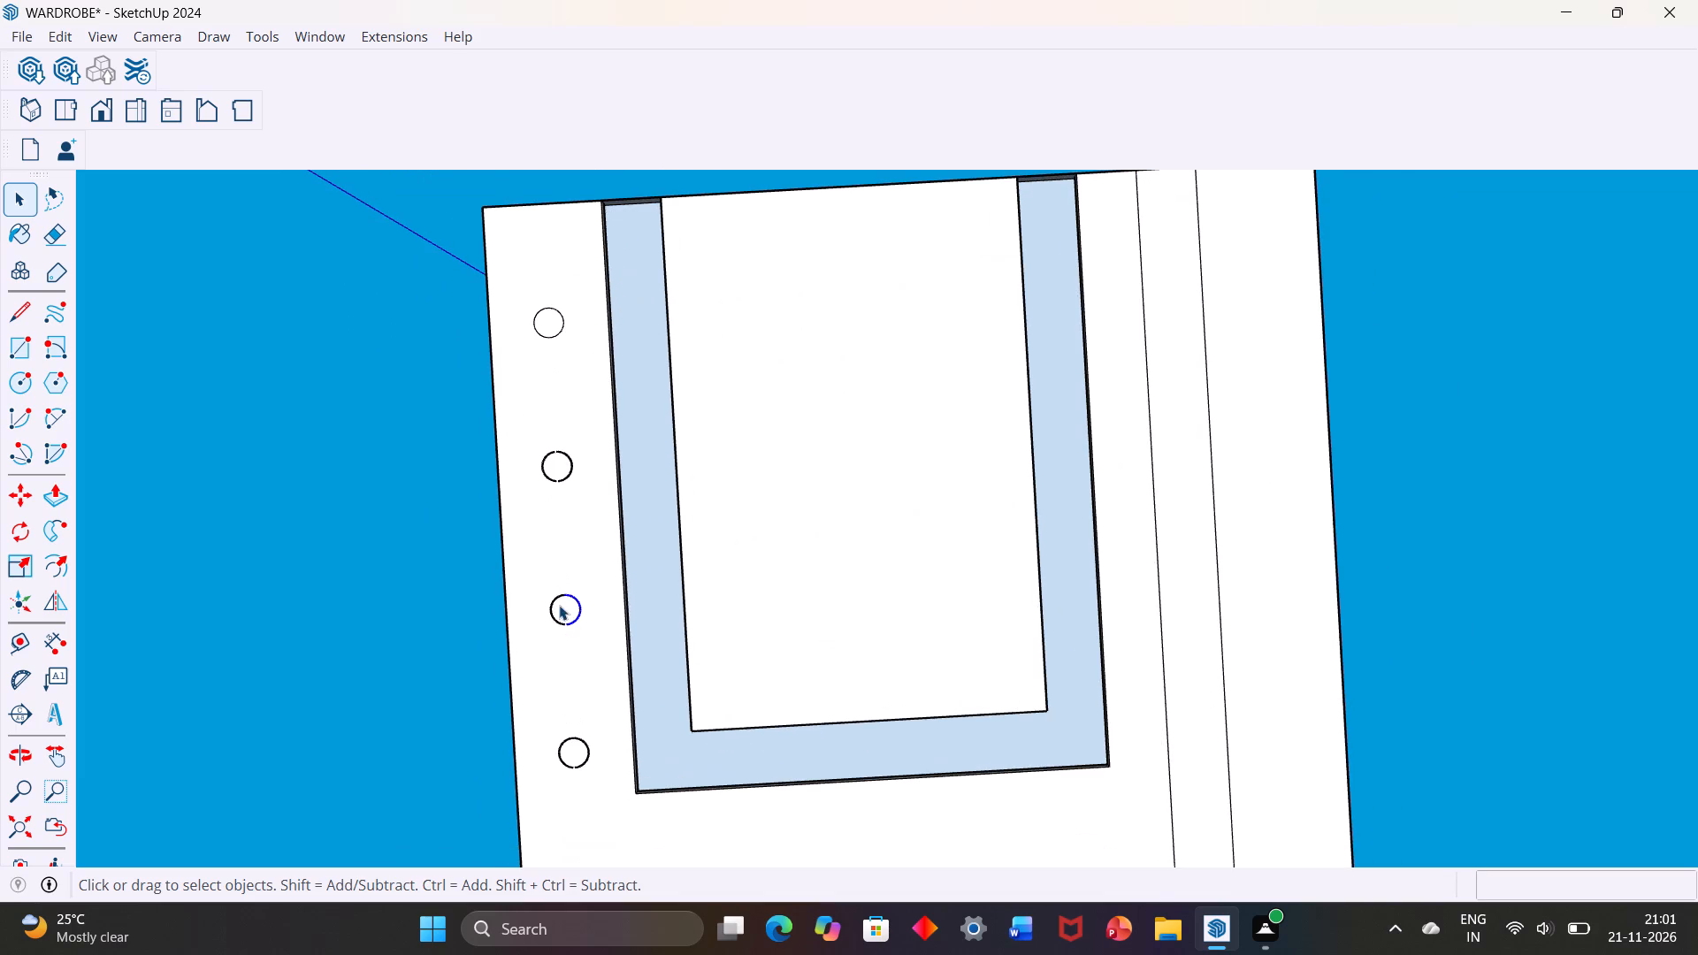
pyautogui.click(553, 478)
pyautogui.press('Delete')
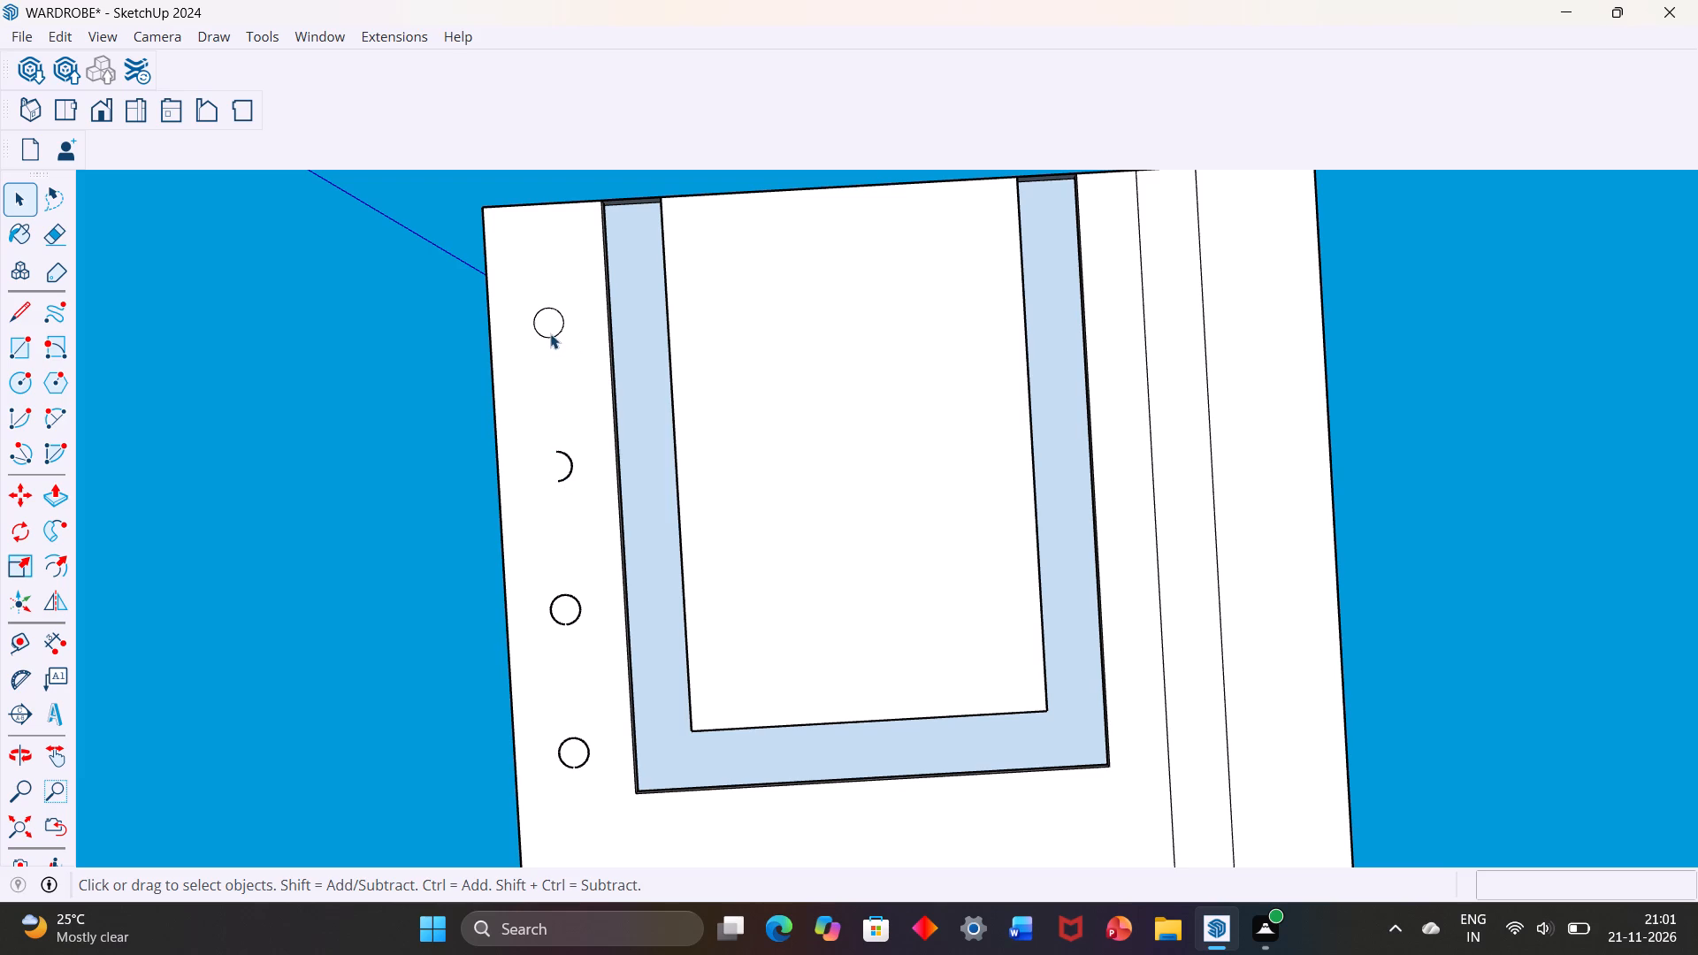
# Copy the unbroken top circle 2'5" down the row onto the second circle's position.
pyautogui.click(550, 333)
pyautogui.click(550, 335)
pyautogui.press('m')
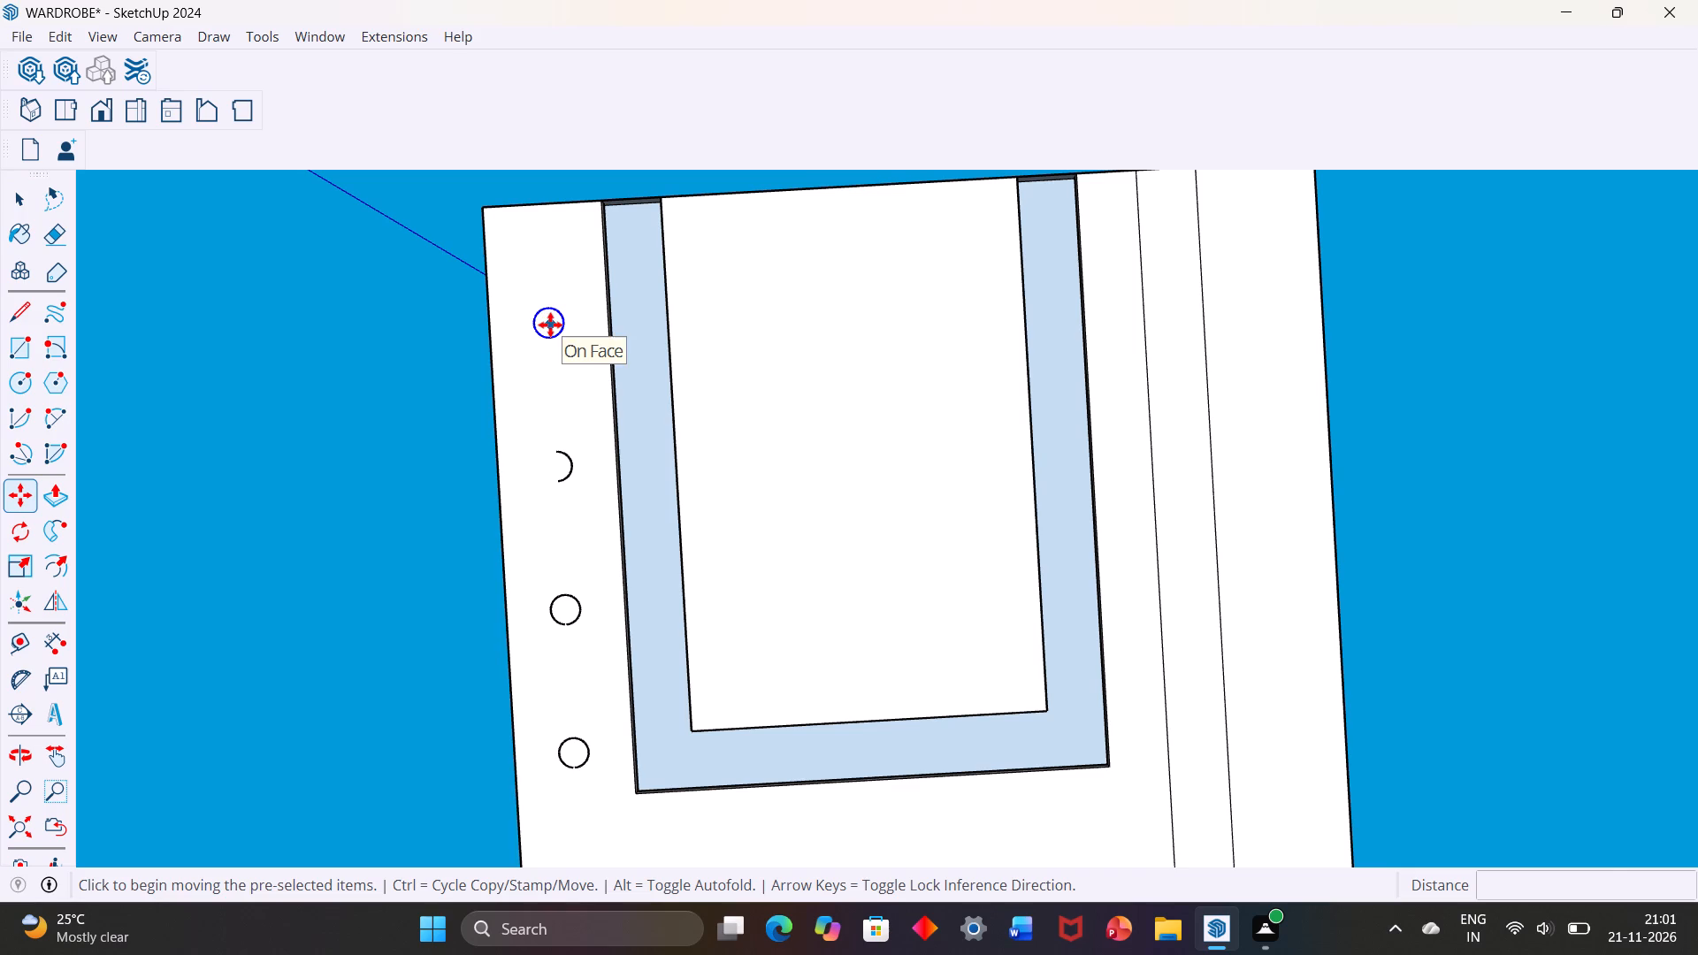
pyautogui.scroll(3, 550, 325)
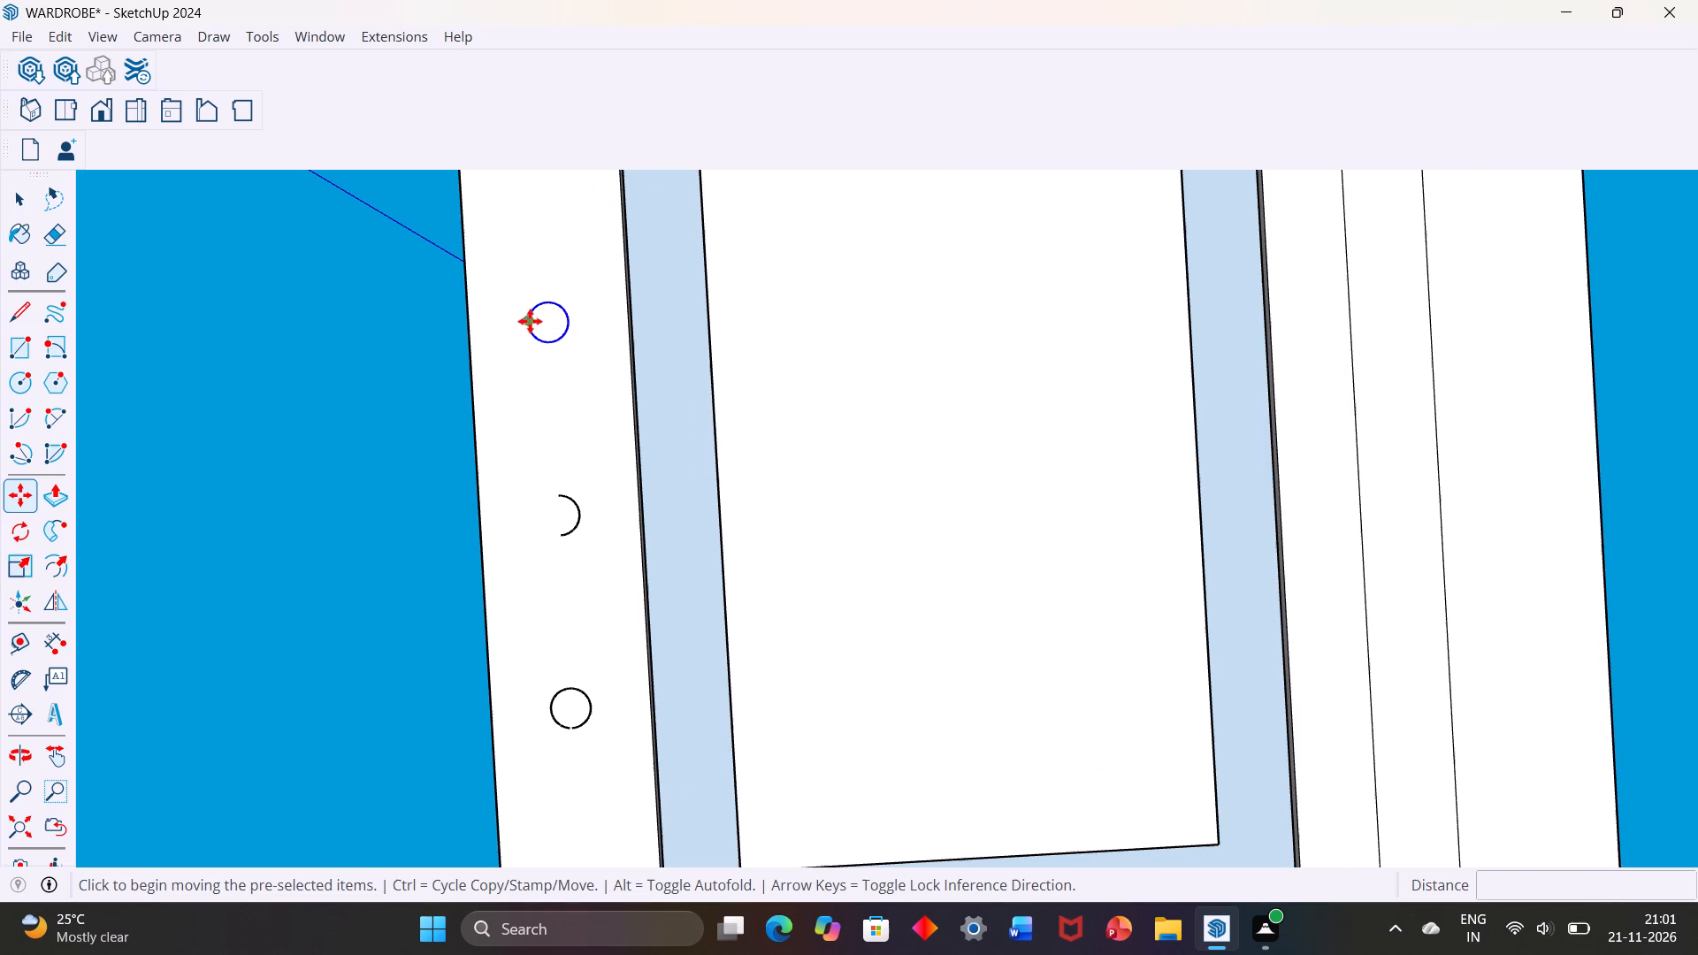
pyautogui.click(566, 323)
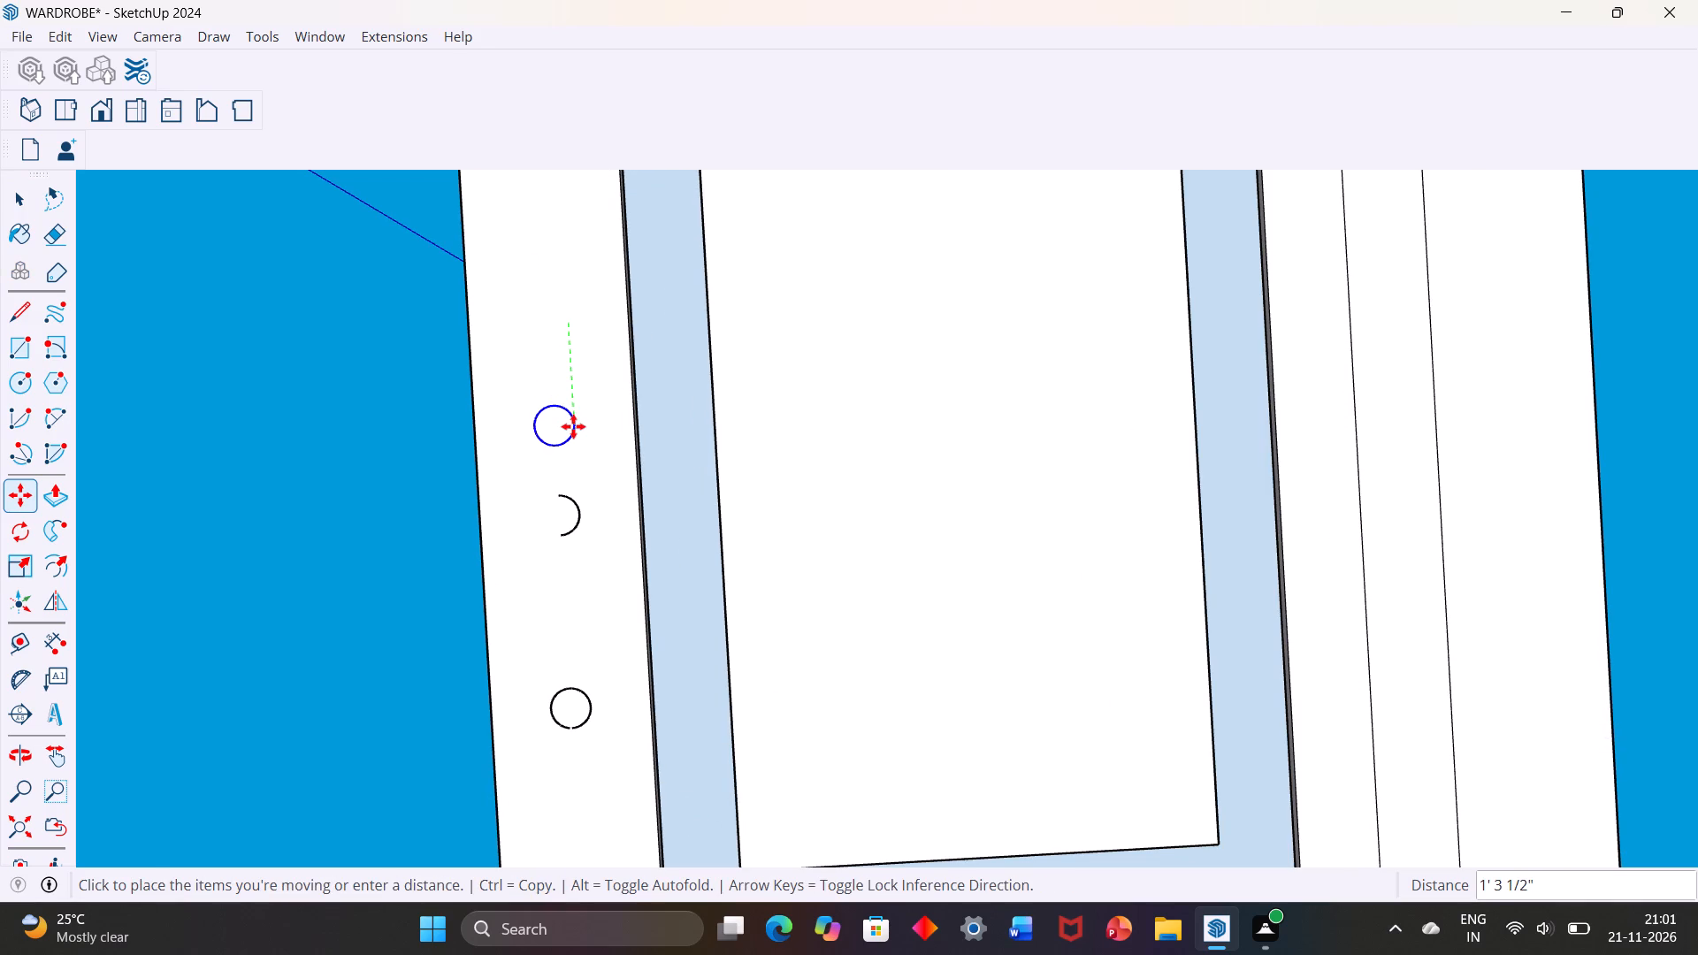
pyautogui.click(575, 517)
# Copy the whole circle onward at 2'5" spacing onto the third and fourth circles' positions.
pyautogui.scroll(-5, 564, 571)
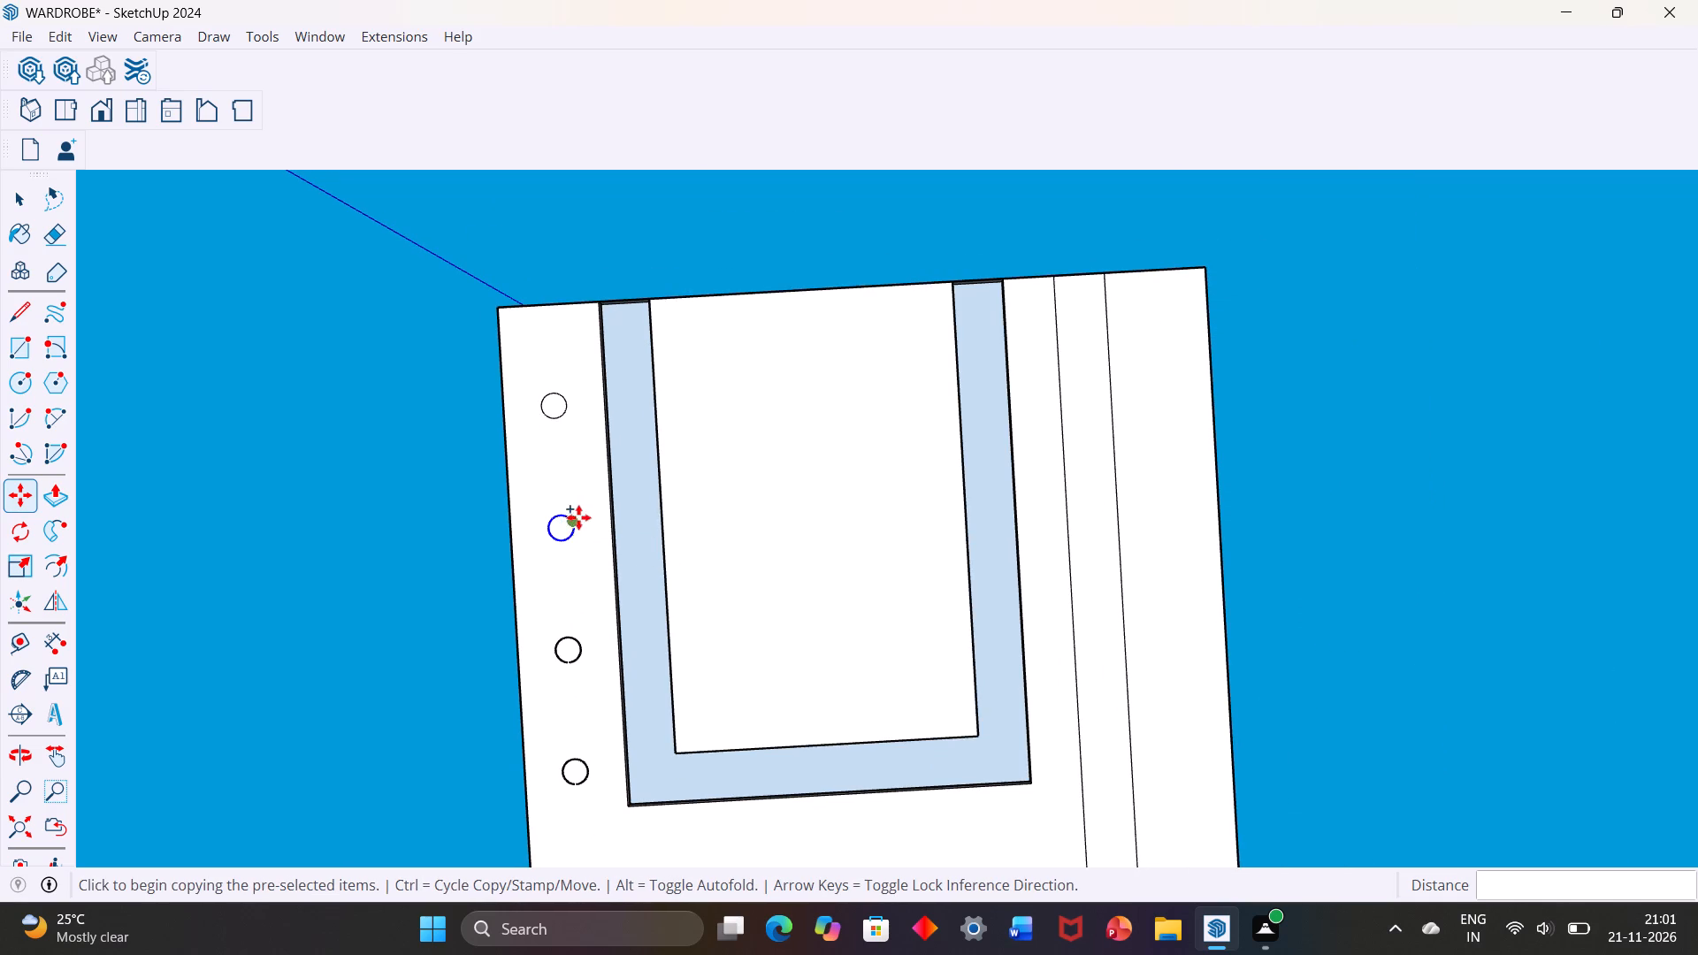
pyautogui.click(574, 524)
pyautogui.scroll(3, 570, 643)
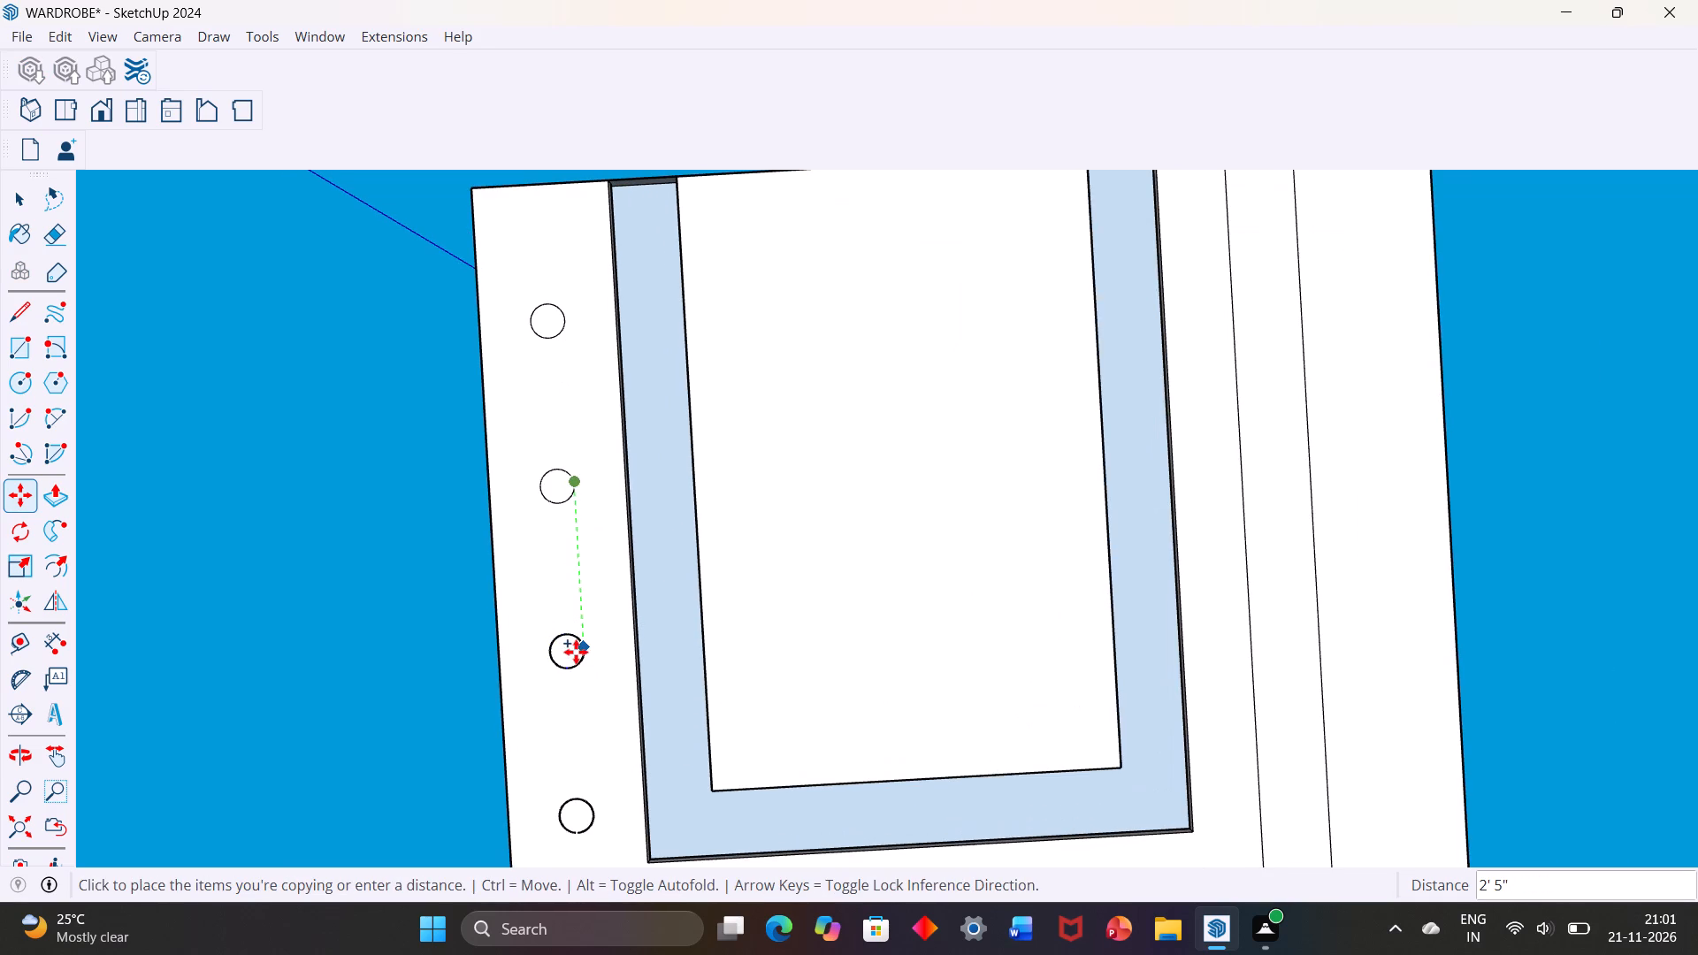
pyautogui.click(581, 649)
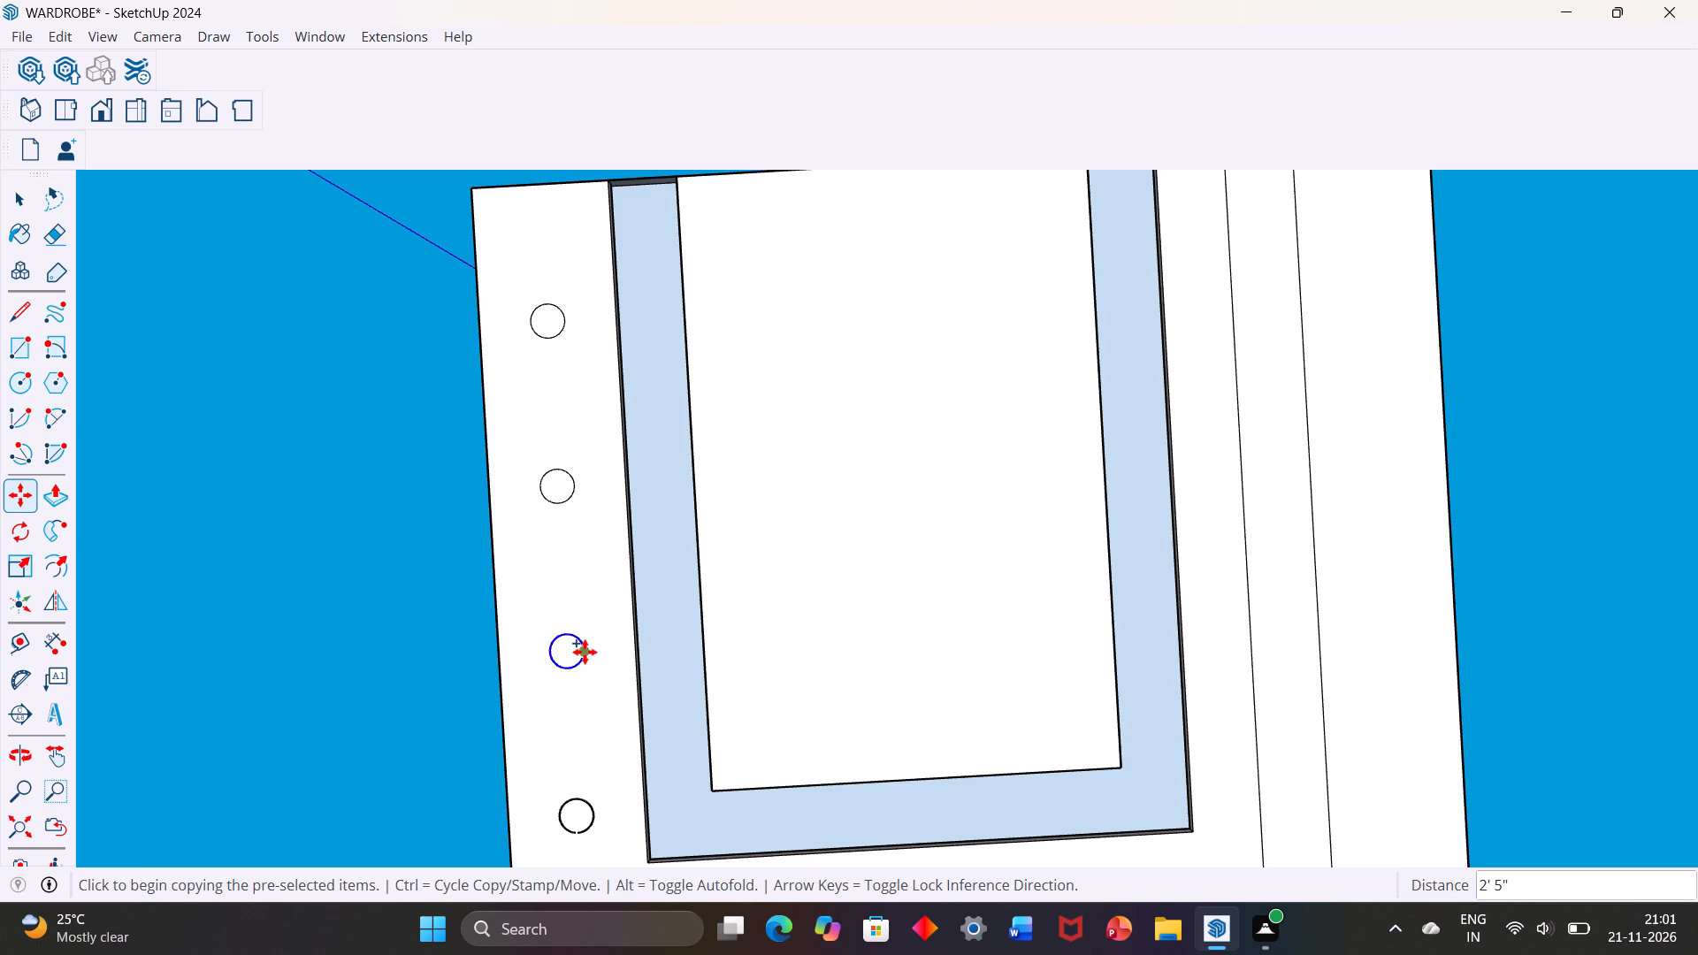
pyautogui.click(585, 652)
pyautogui.scroll(-3, 605, 746)
pyautogui.scroll(3, 599, 796)
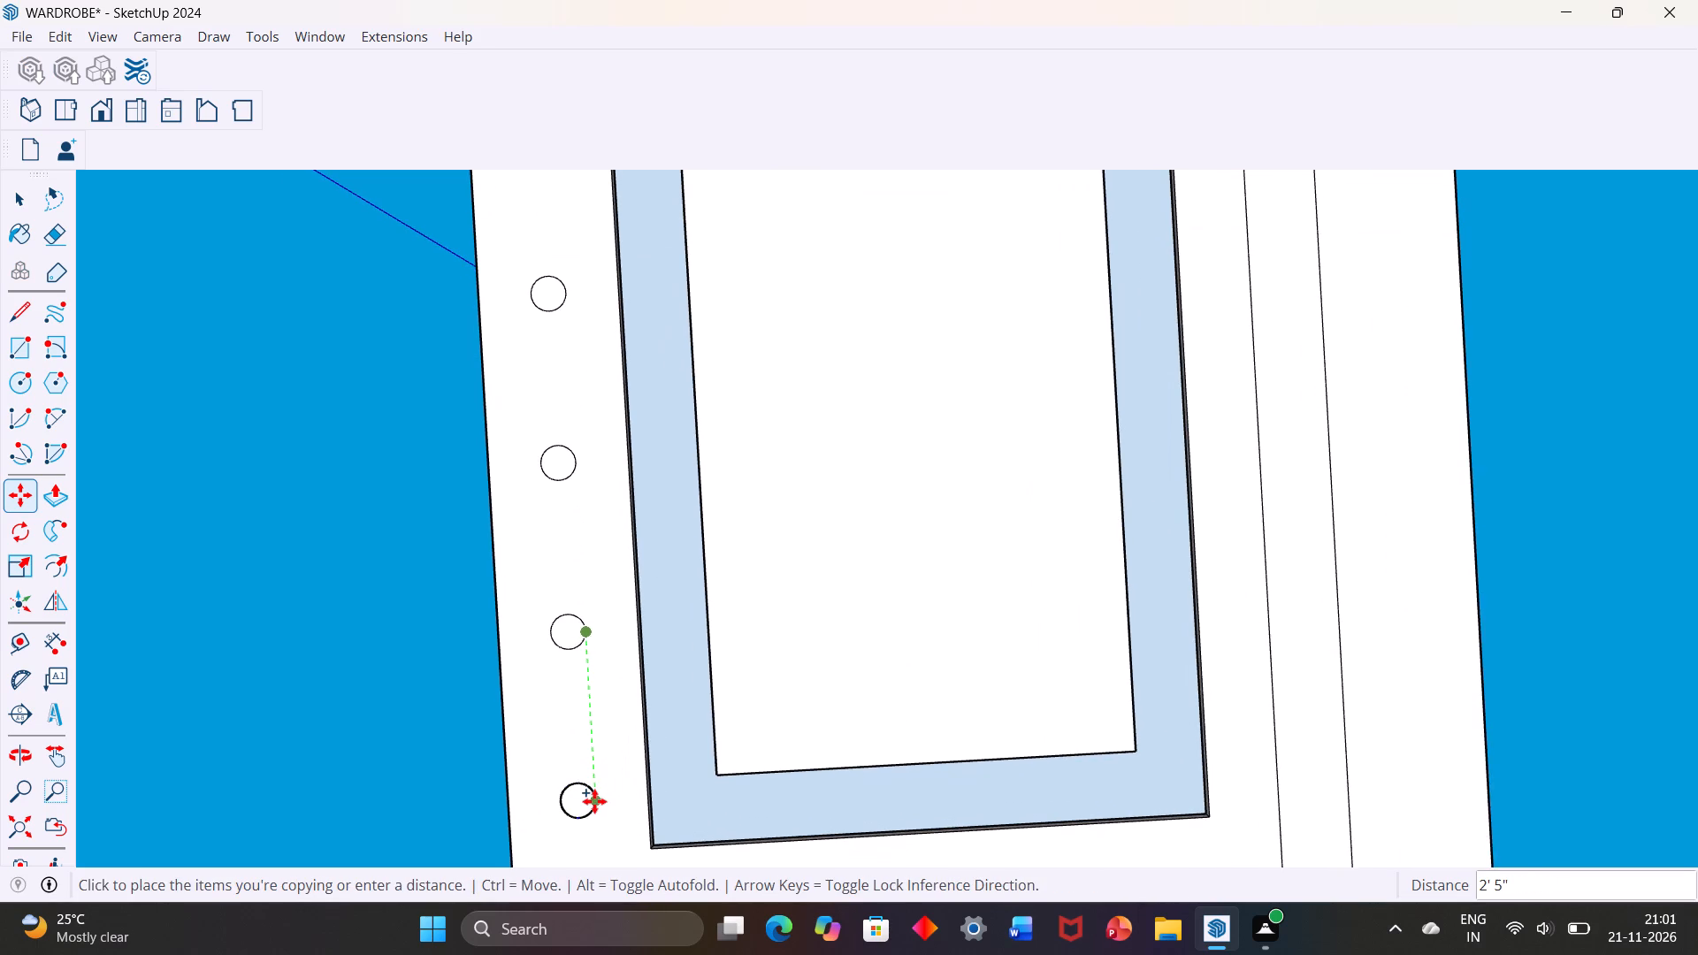
pyautogui.click(594, 801)
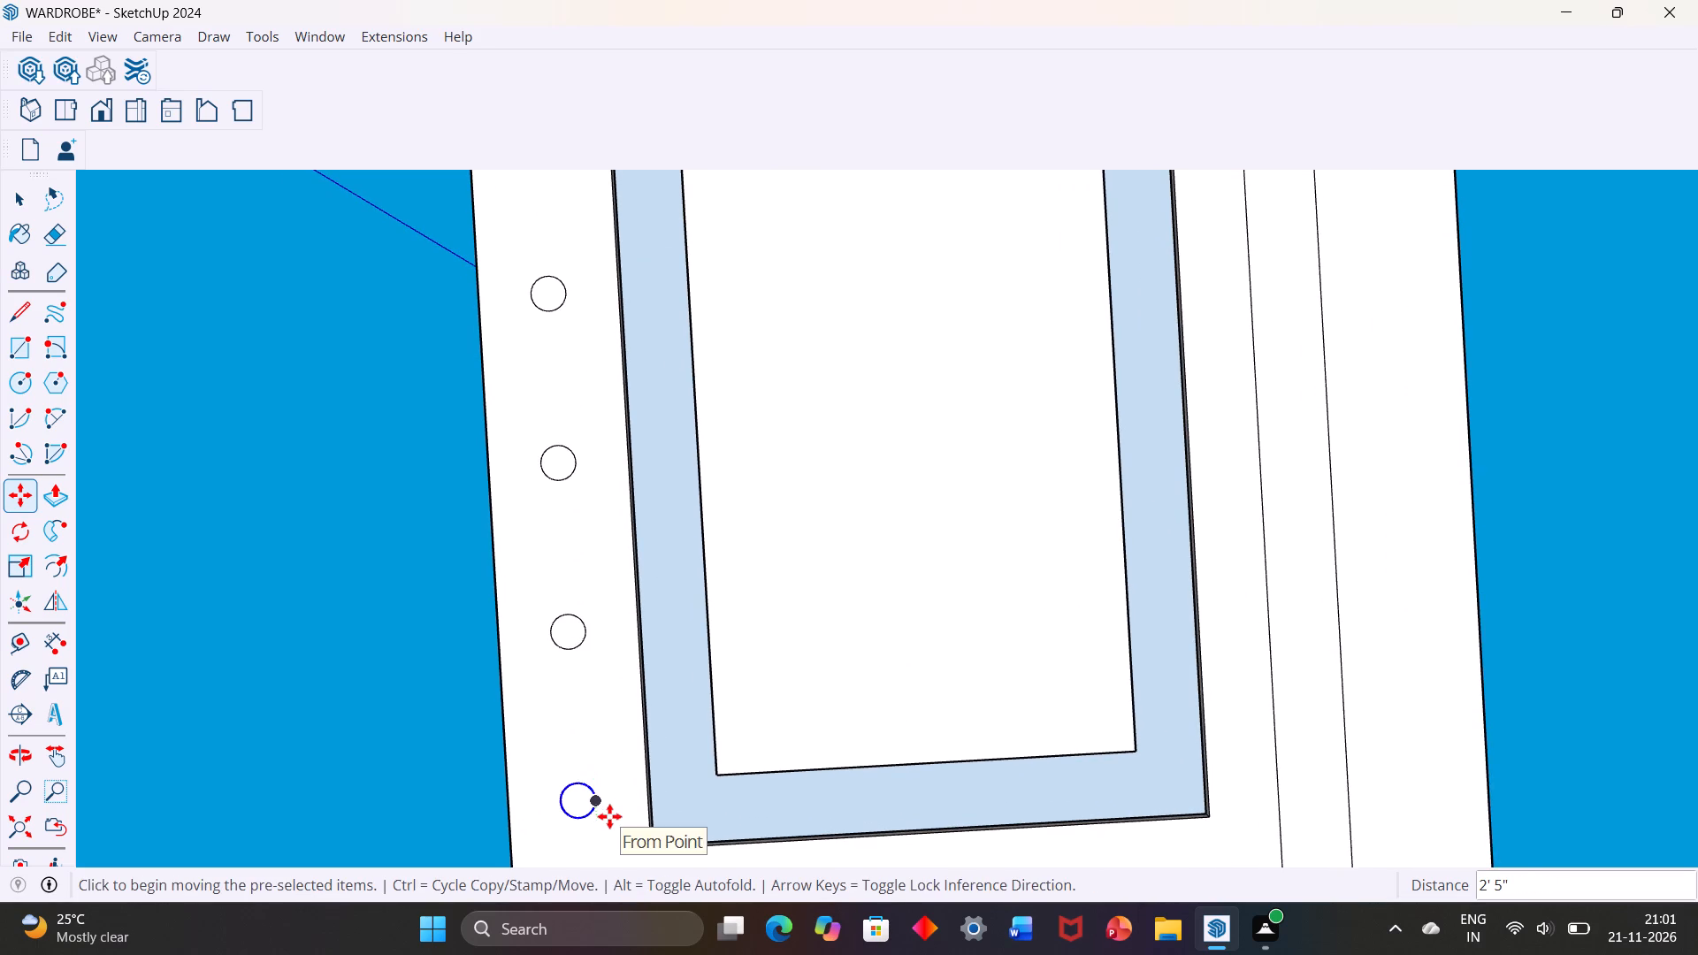
pyautogui.press('space')
# Select the bottom circle's outline and its connected geometry to check for separate arcs, and clear the selection.
pyautogui.scroll(13, 593, 806)
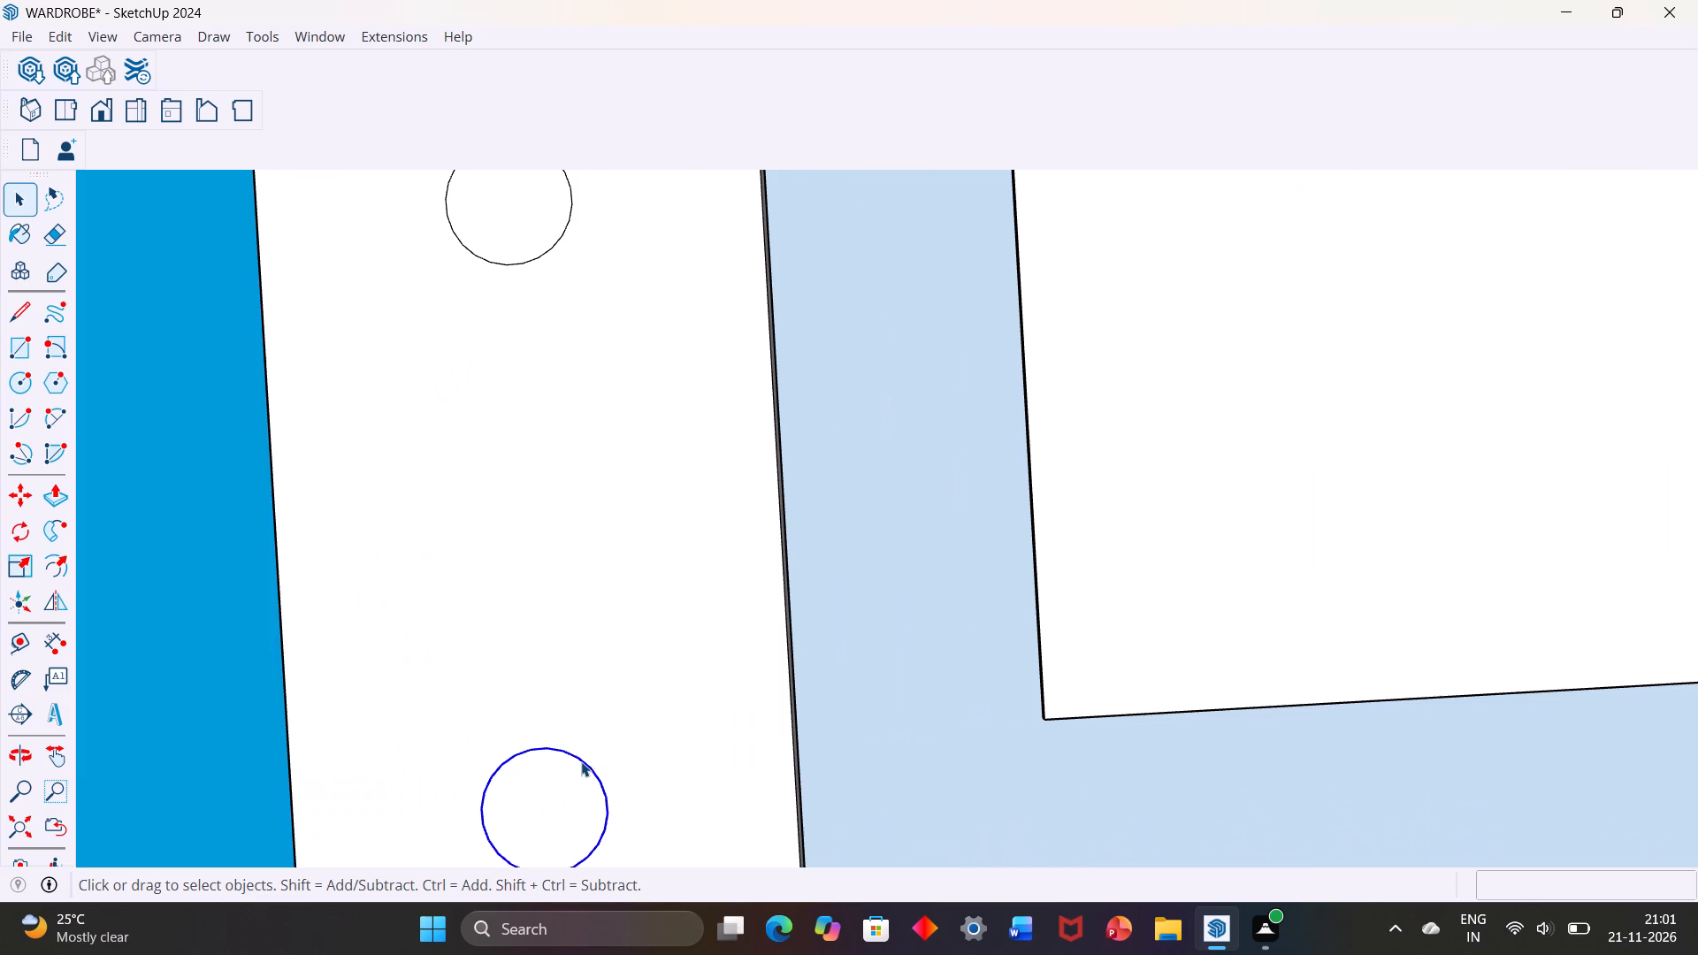
pyautogui.click(581, 761)
pyautogui.click(187, 651)
pyautogui.scroll(3, 560, 764)
pyautogui.click(572, 750)
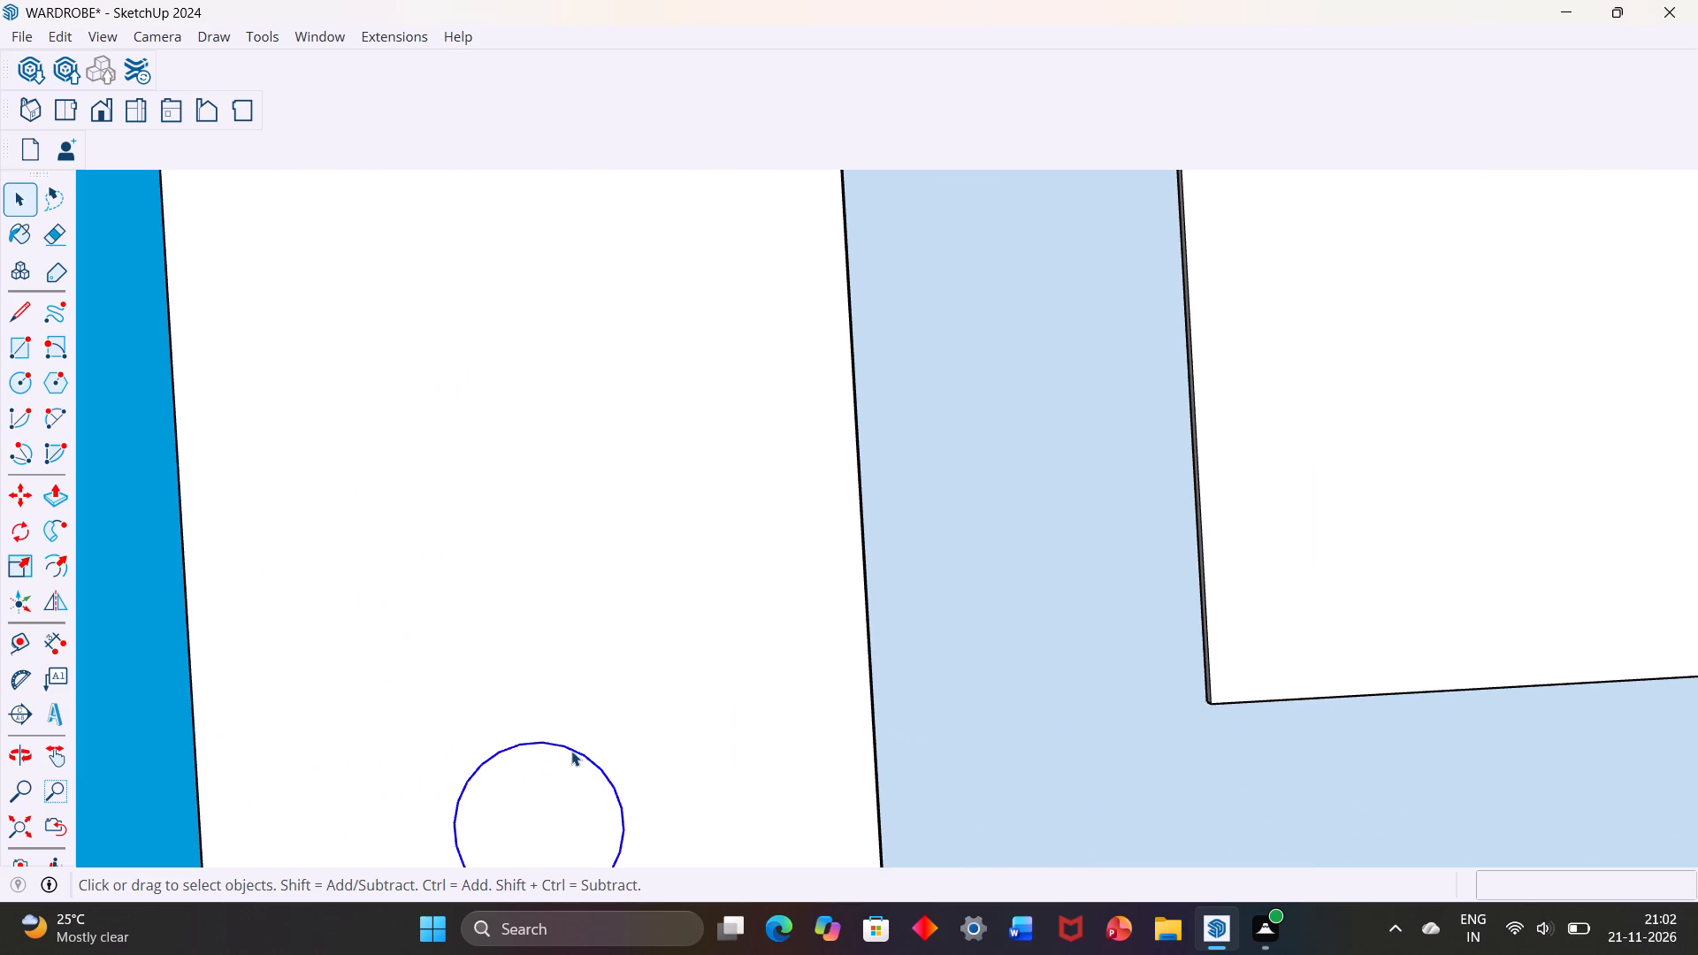
pyautogui.tripleClick(571, 751)
pyautogui.scroll(-10, 544, 750)
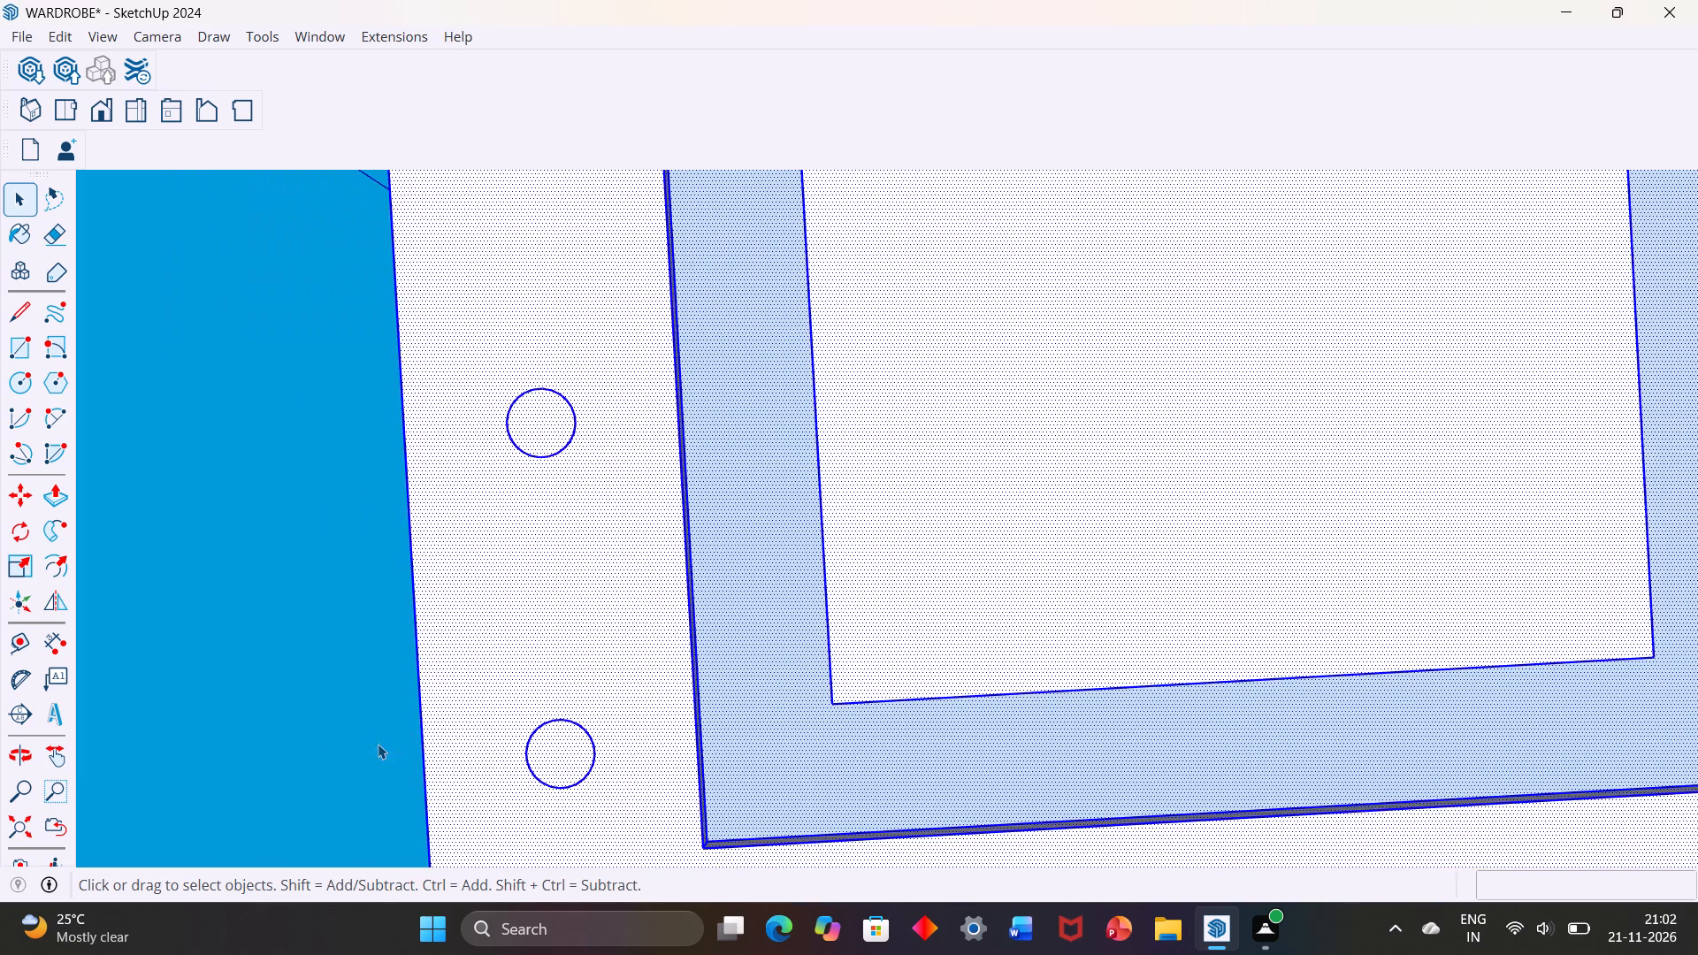
pyautogui.moveTo(304, 737); pyautogui.dragTo(313, 738)
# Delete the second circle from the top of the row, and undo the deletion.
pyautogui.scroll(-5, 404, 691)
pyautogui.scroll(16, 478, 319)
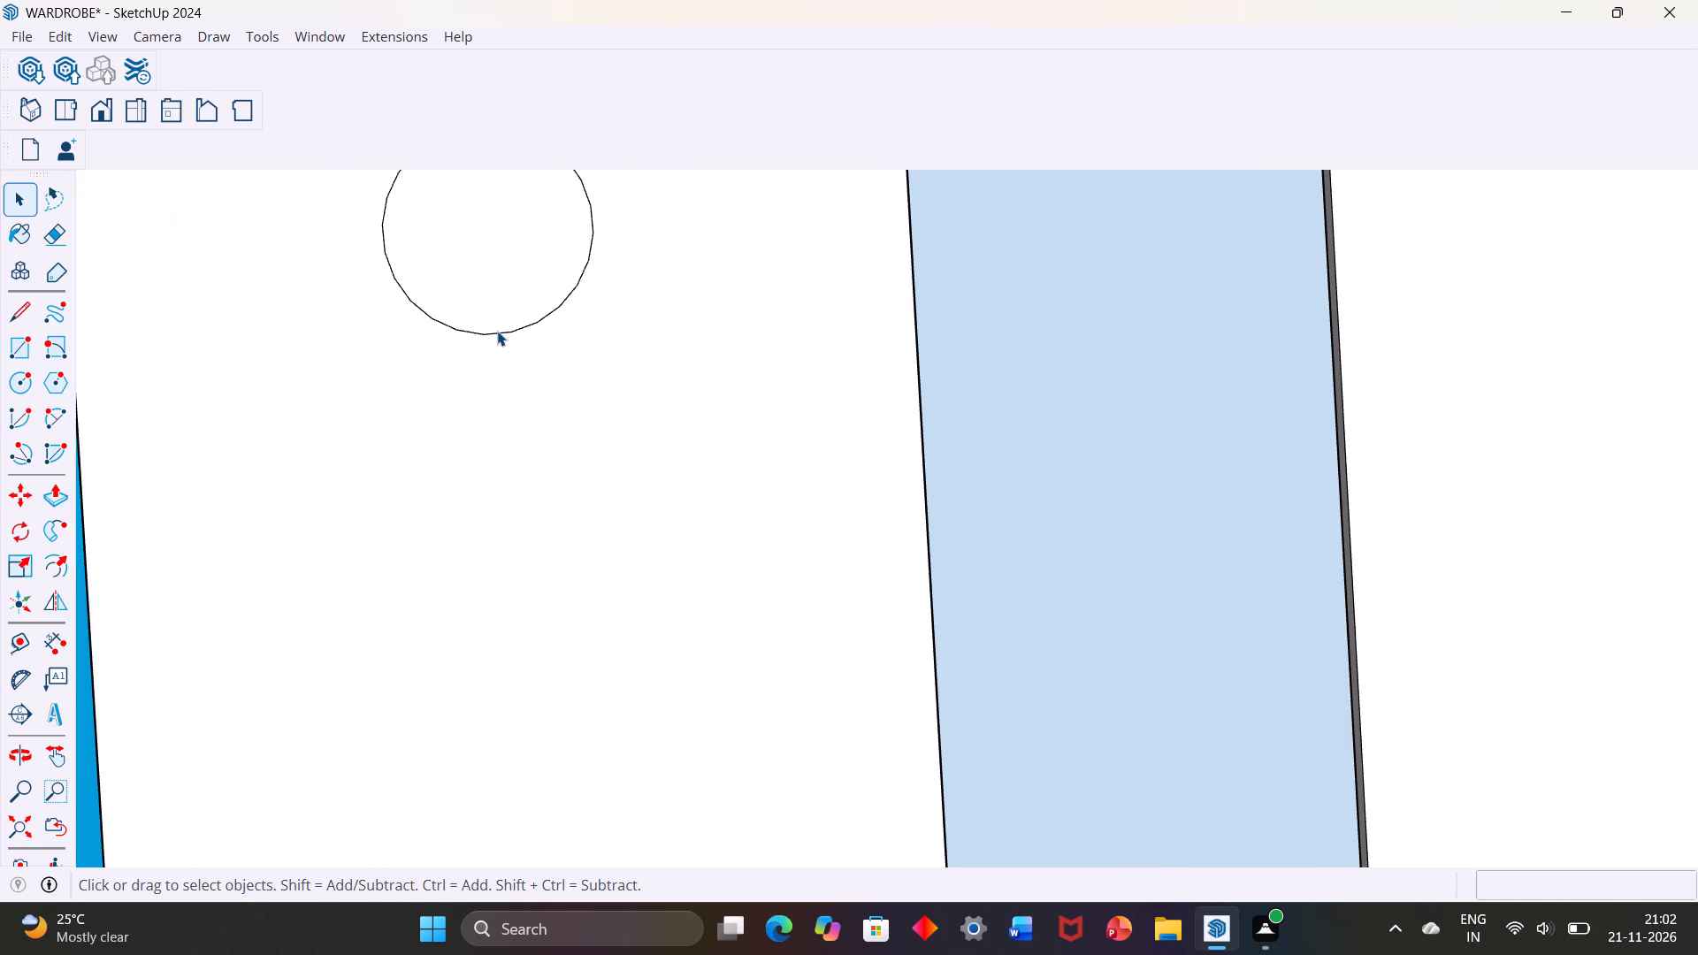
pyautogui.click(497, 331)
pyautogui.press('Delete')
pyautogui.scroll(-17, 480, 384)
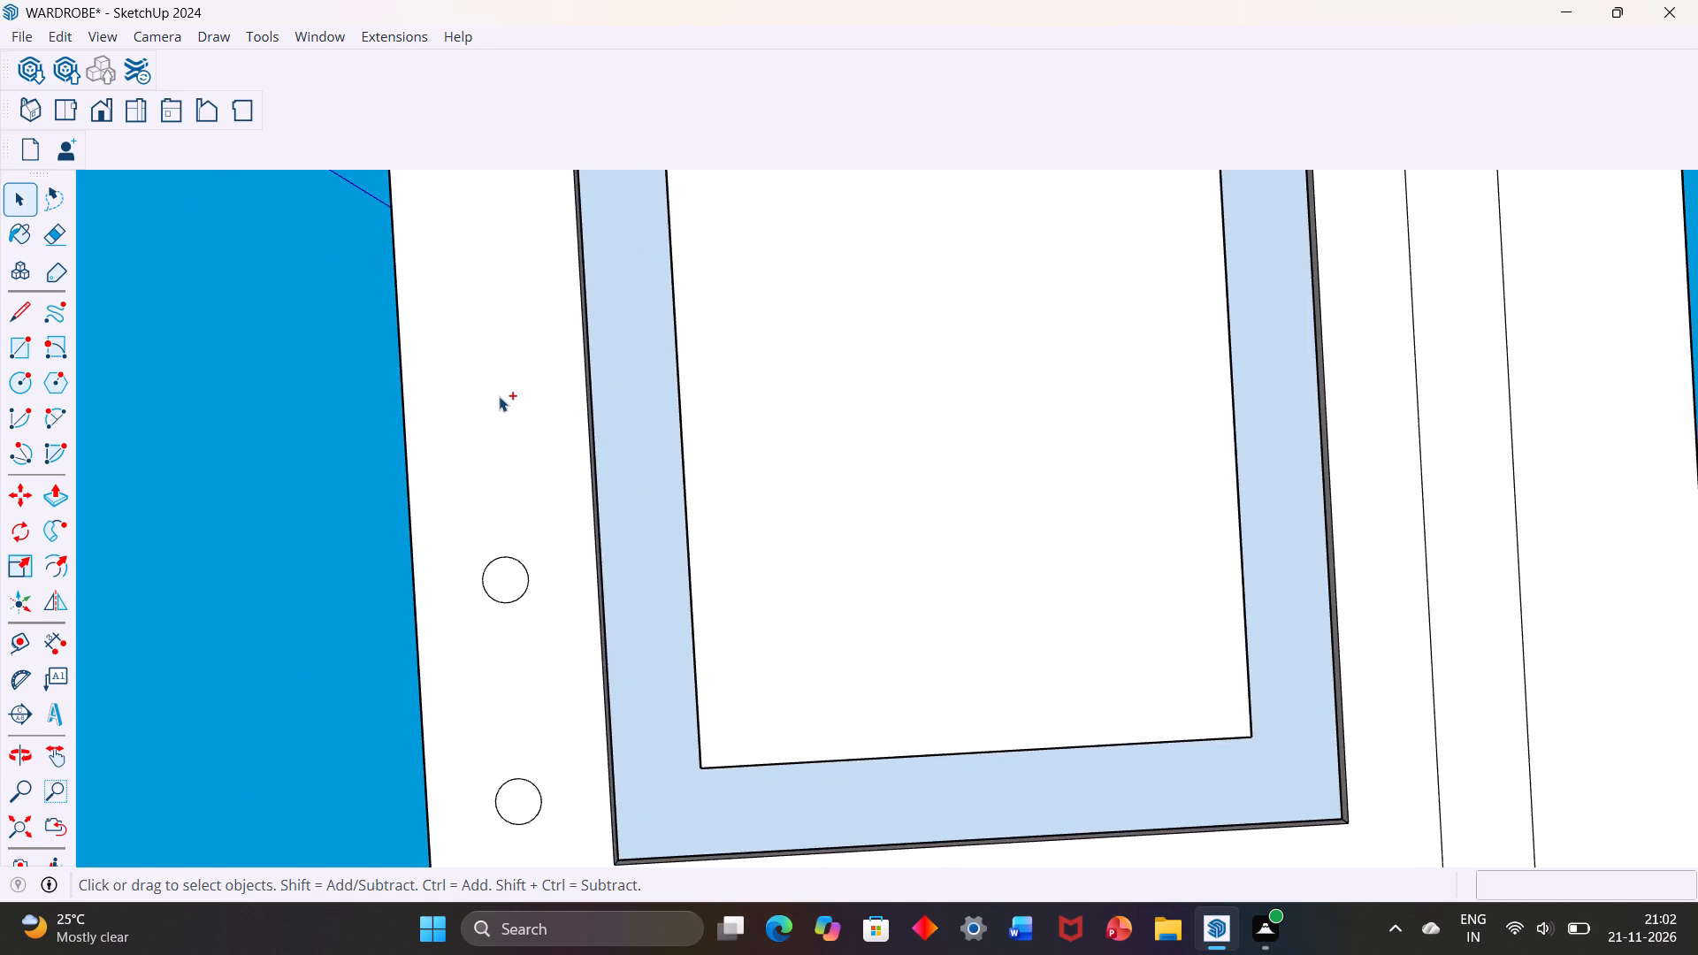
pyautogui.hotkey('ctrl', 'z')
# Check the circle outlines one by one, and select all four circles in the row together.
pyautogui.scroll(-17, 497, 401)
pyautogui.scroll(9, 496, 348)
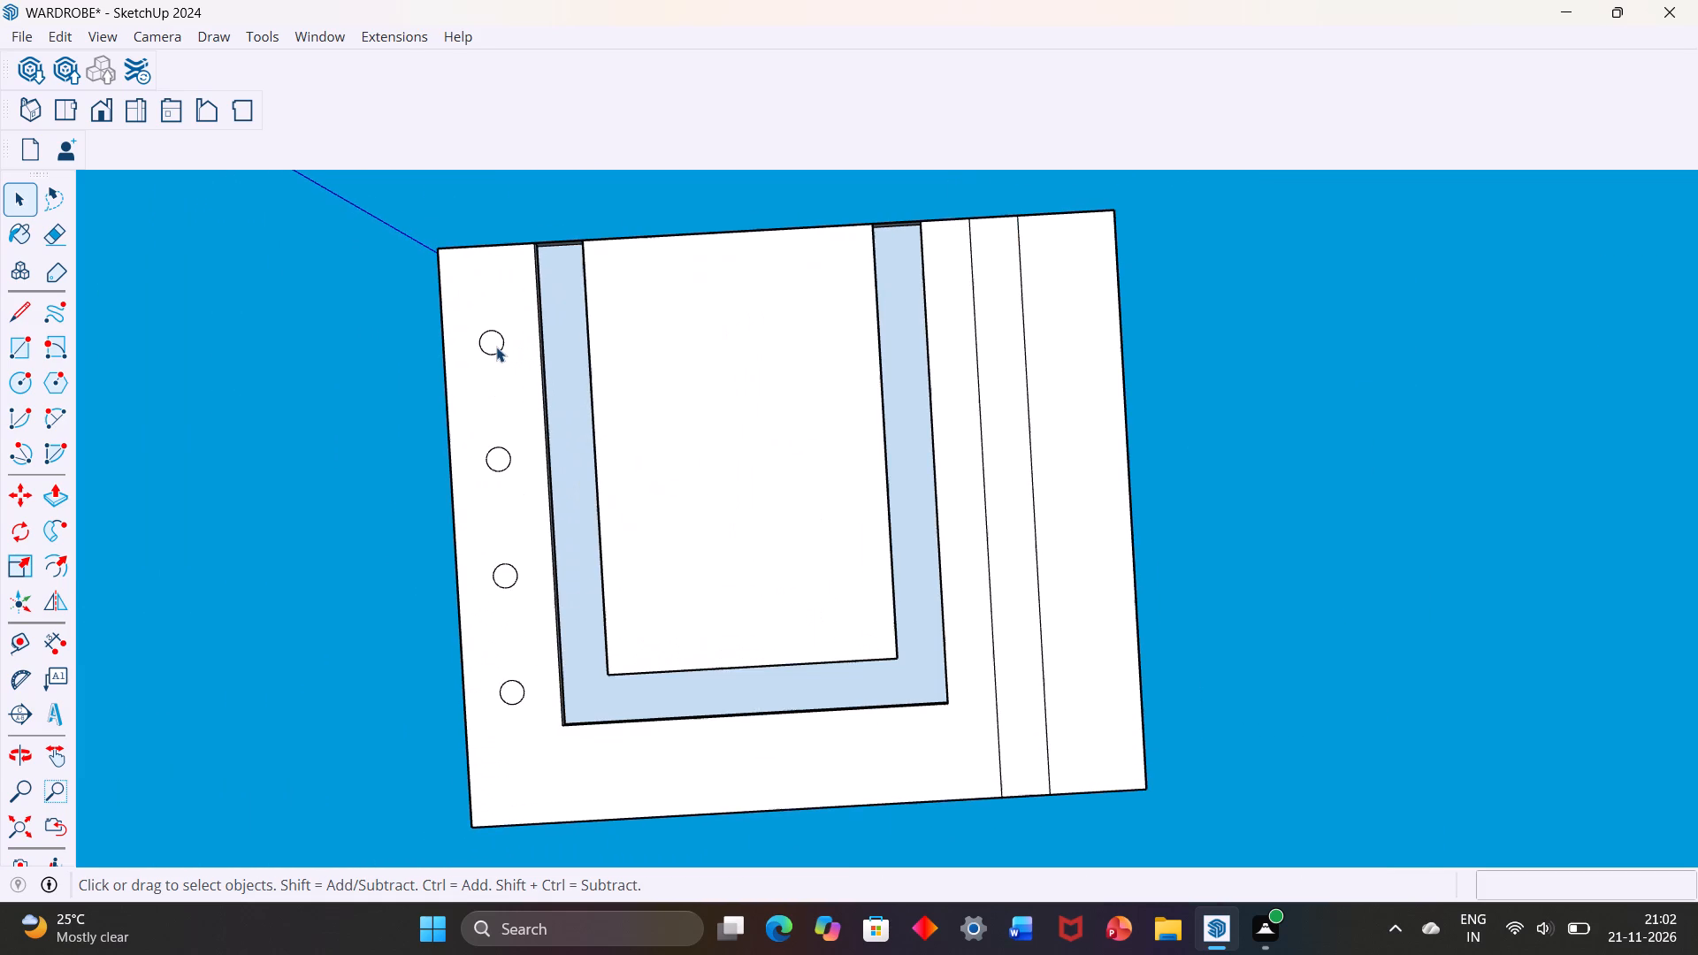
pyautogui.click(495, 351)
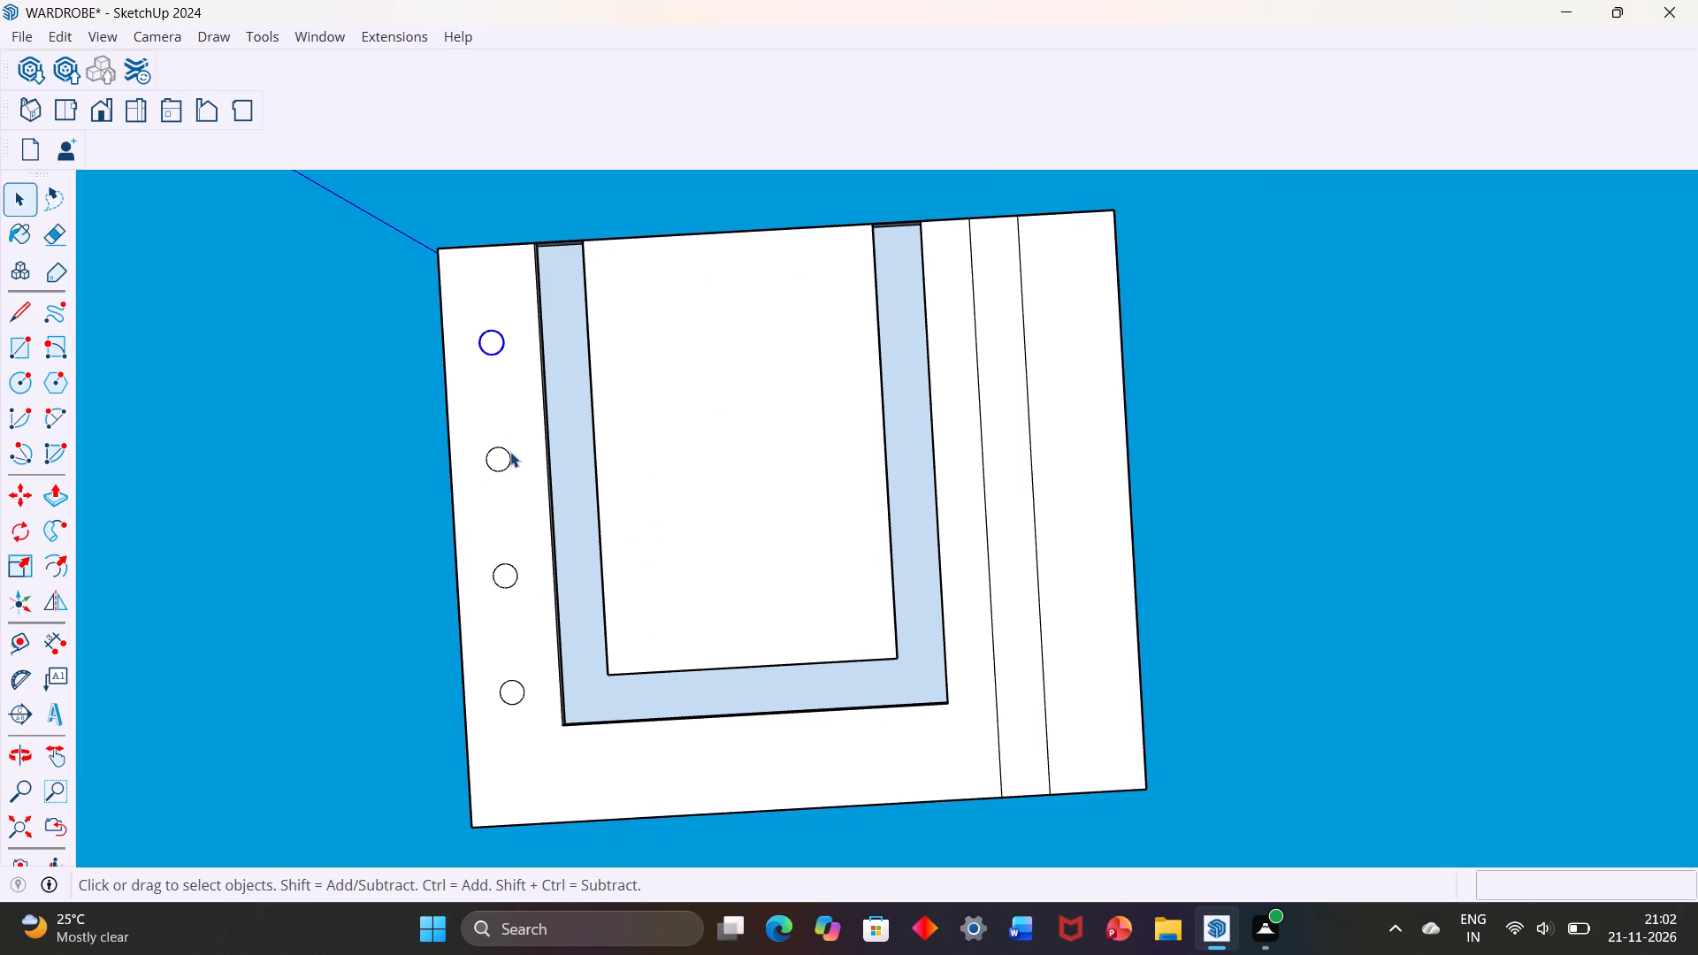
pyautogui.click(509, 453)
pyautogui.click(512, 569)
pyautogui.click(516, 681)
pyautogui.keyDown('ctrl'); pyautogui.click(511, 583); pyautogui.keyUp('ctrl')
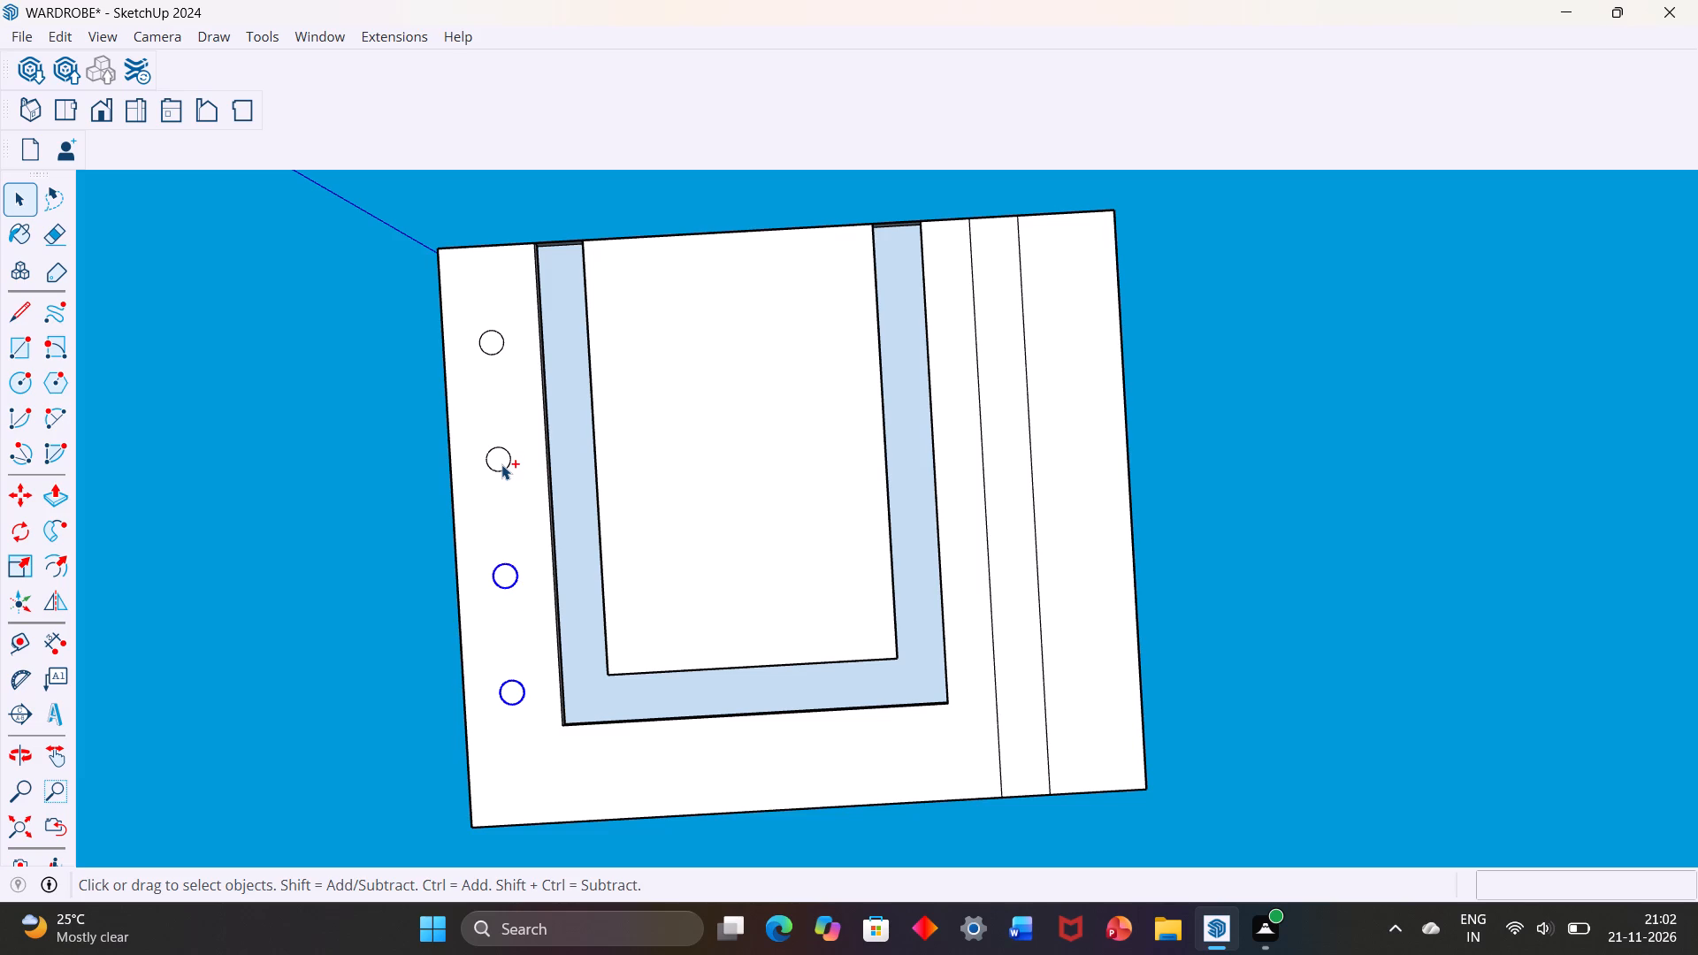
pyautogui.keyDown('ctrl'); pyautogui.click(501, 469); pyautogui.keyUp('ctrl')
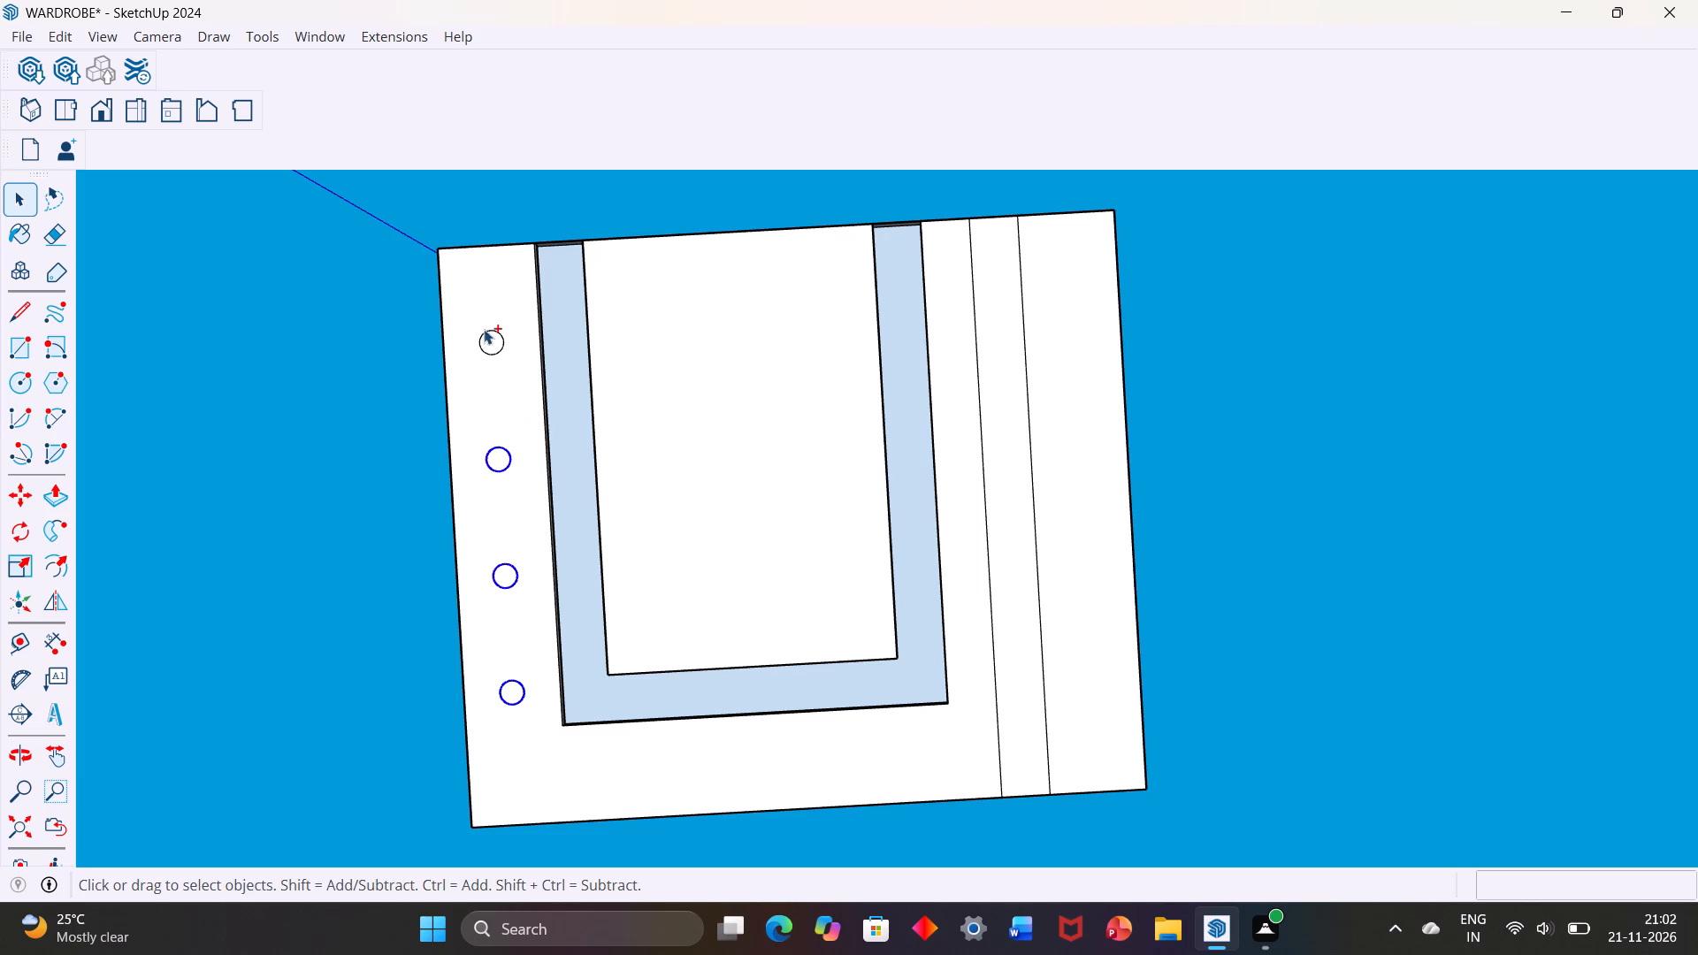
pyautogui.keyDown('ctrl'); pyautogui.click(502, 336); pyautogui.keyUp('ctrl')
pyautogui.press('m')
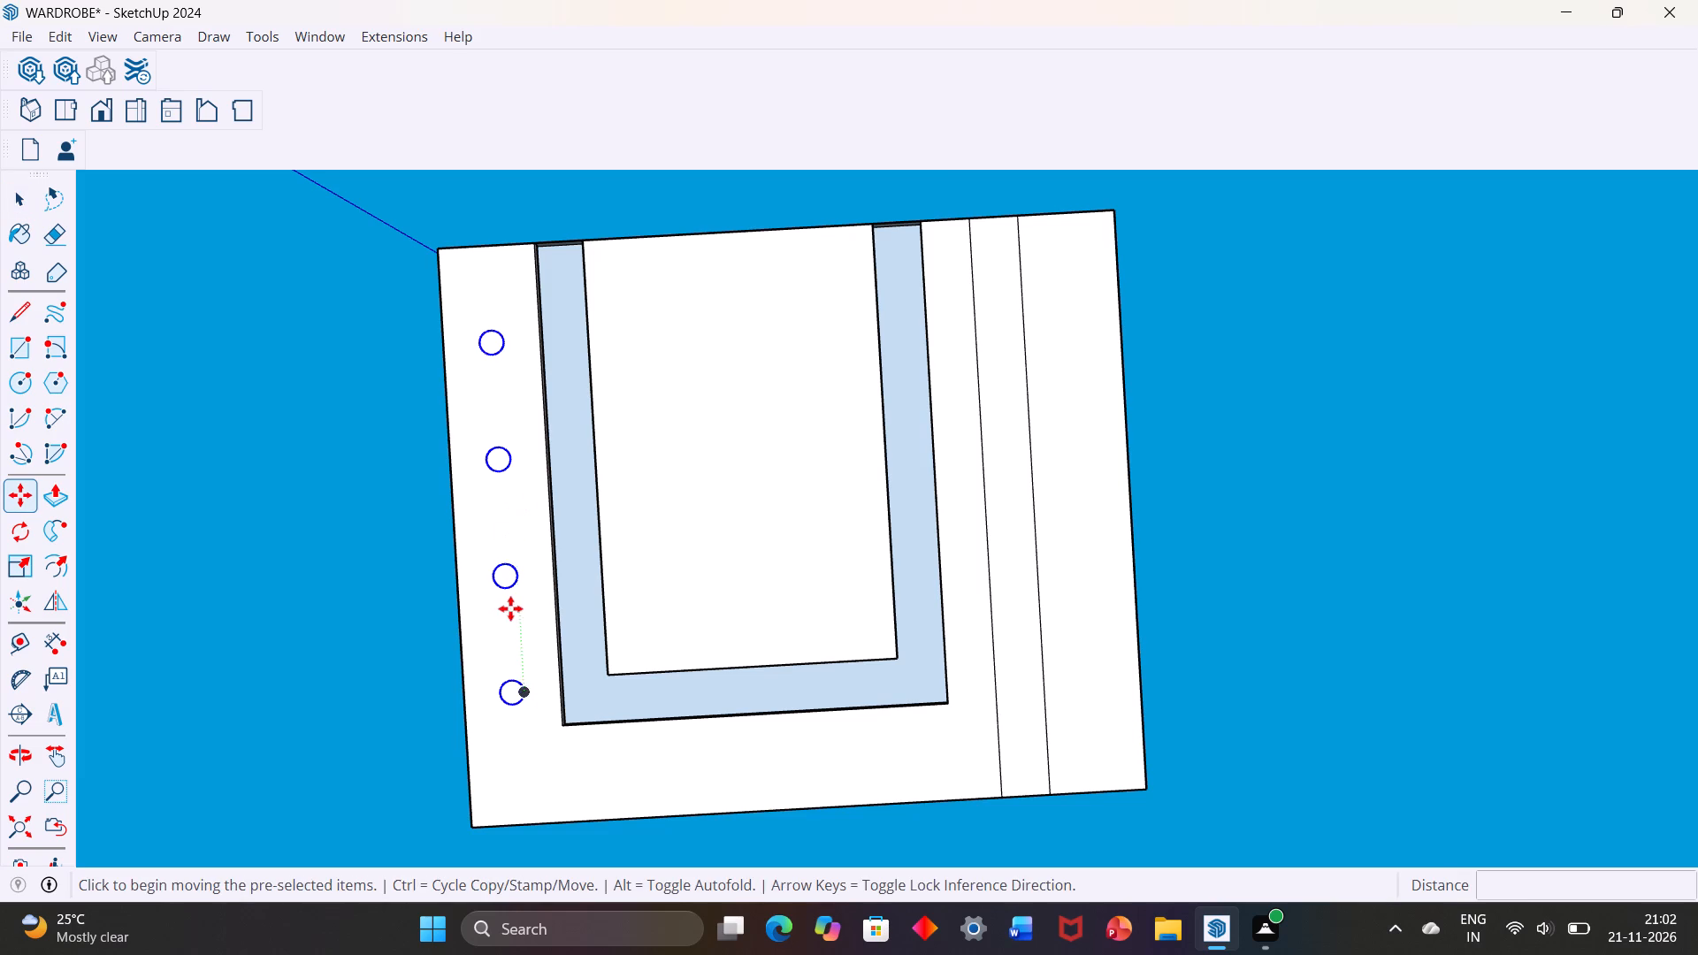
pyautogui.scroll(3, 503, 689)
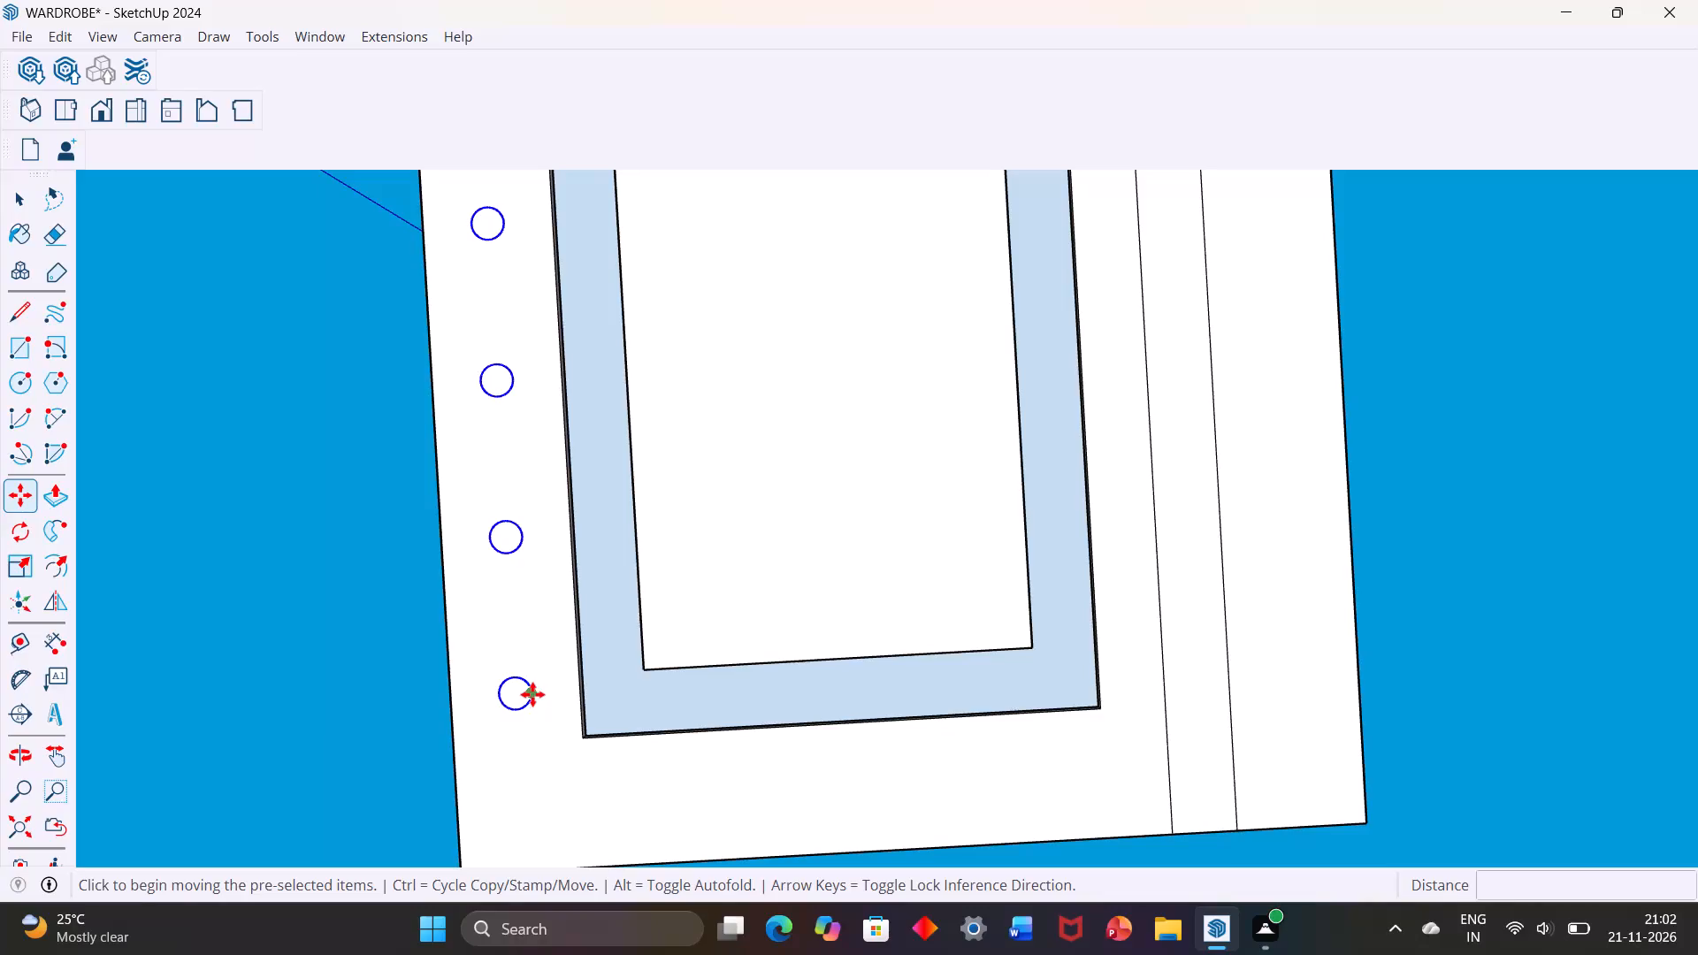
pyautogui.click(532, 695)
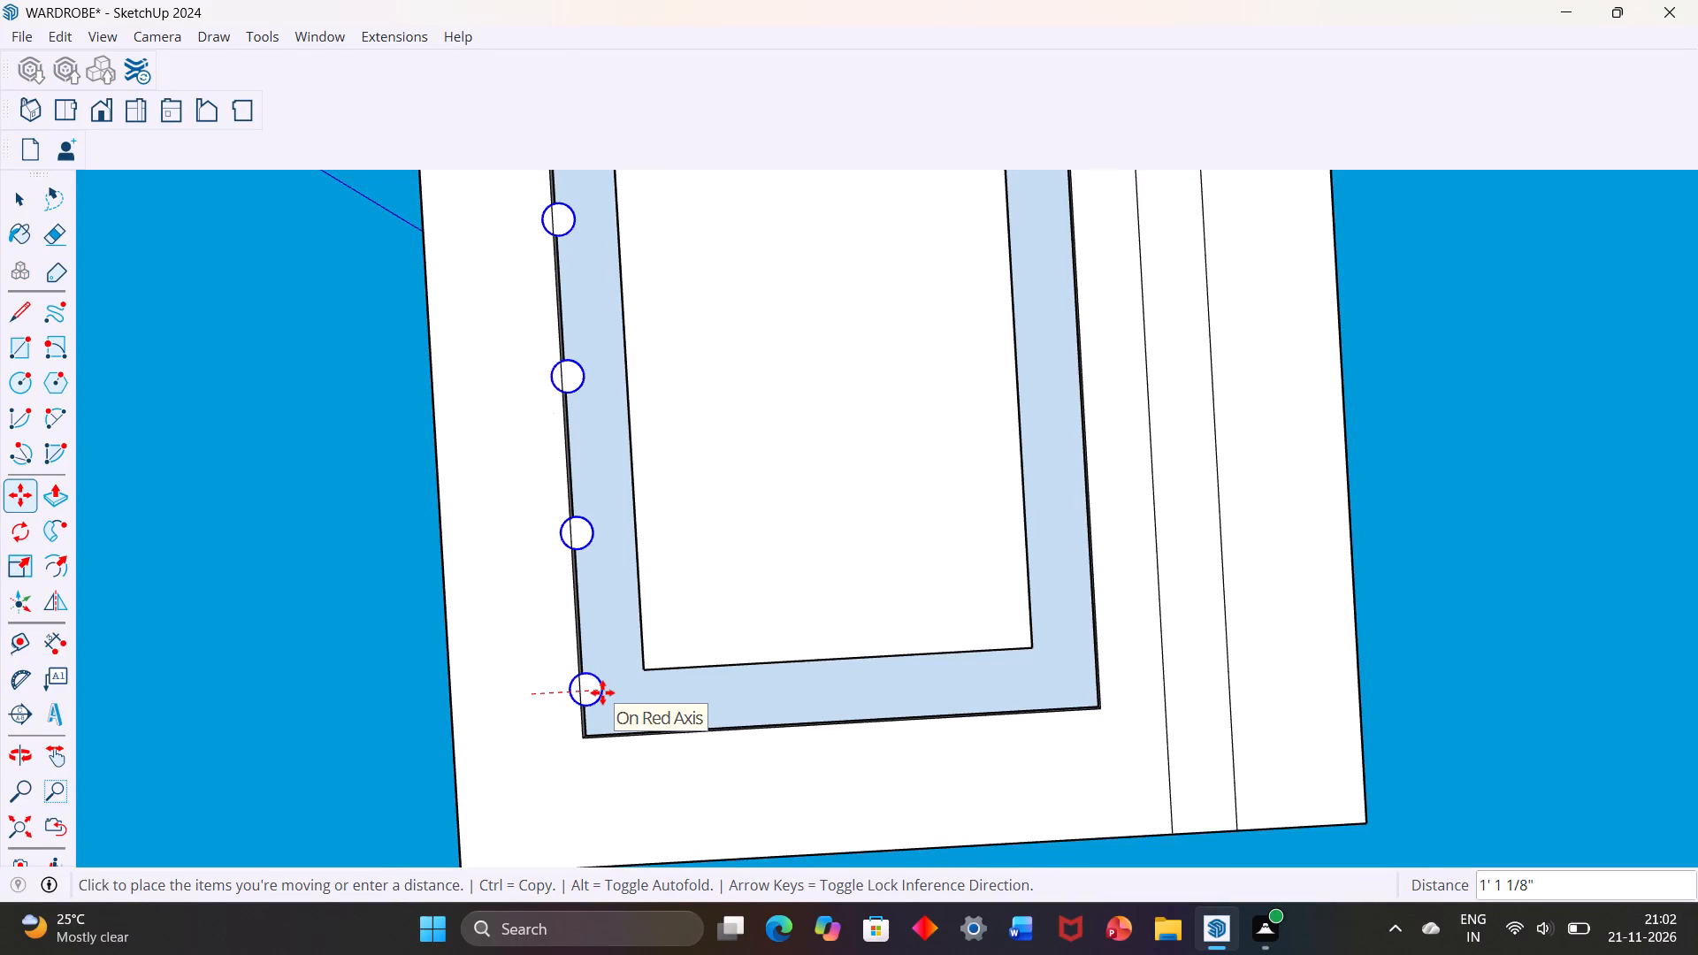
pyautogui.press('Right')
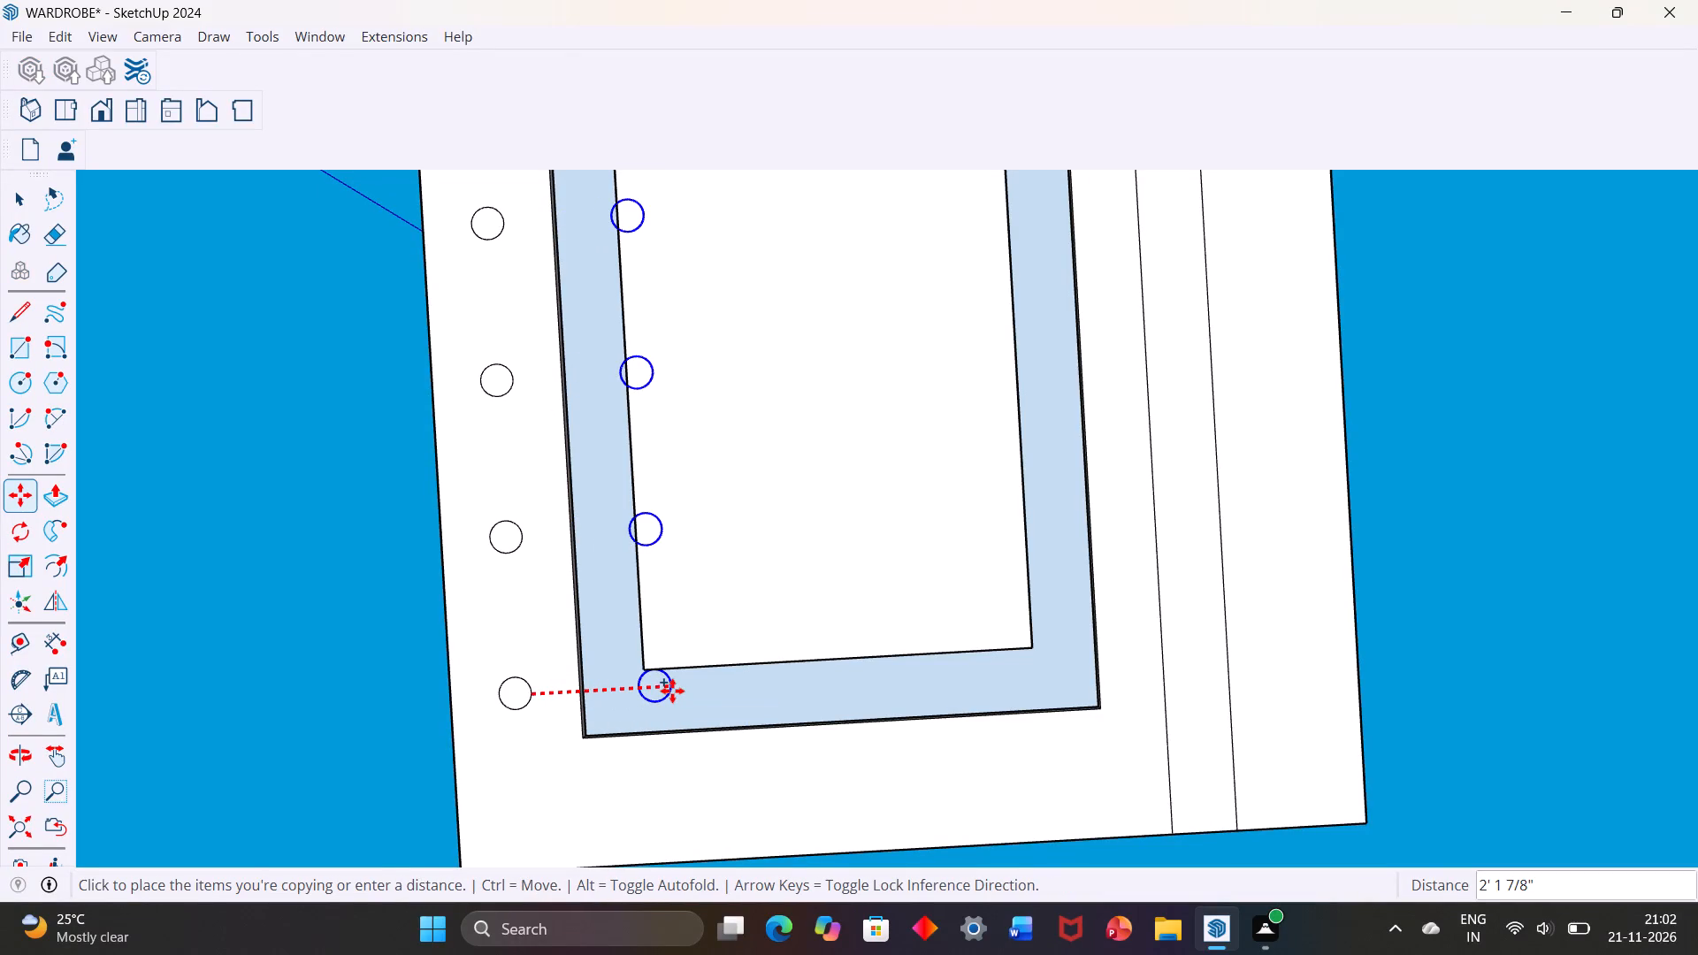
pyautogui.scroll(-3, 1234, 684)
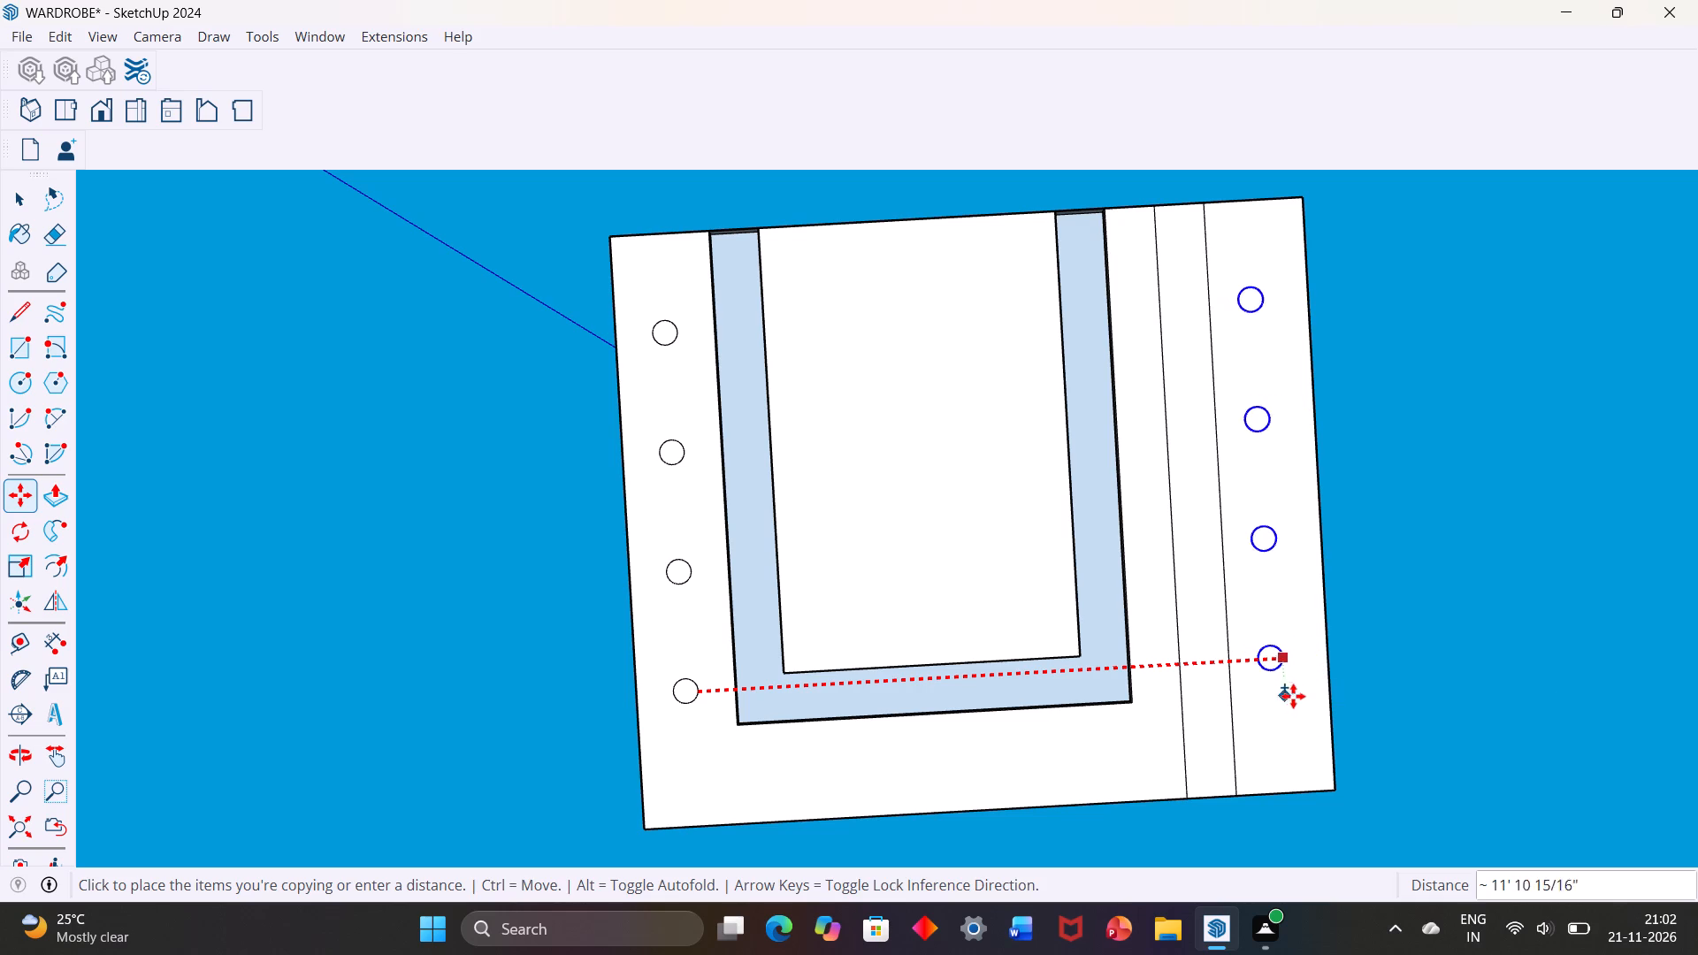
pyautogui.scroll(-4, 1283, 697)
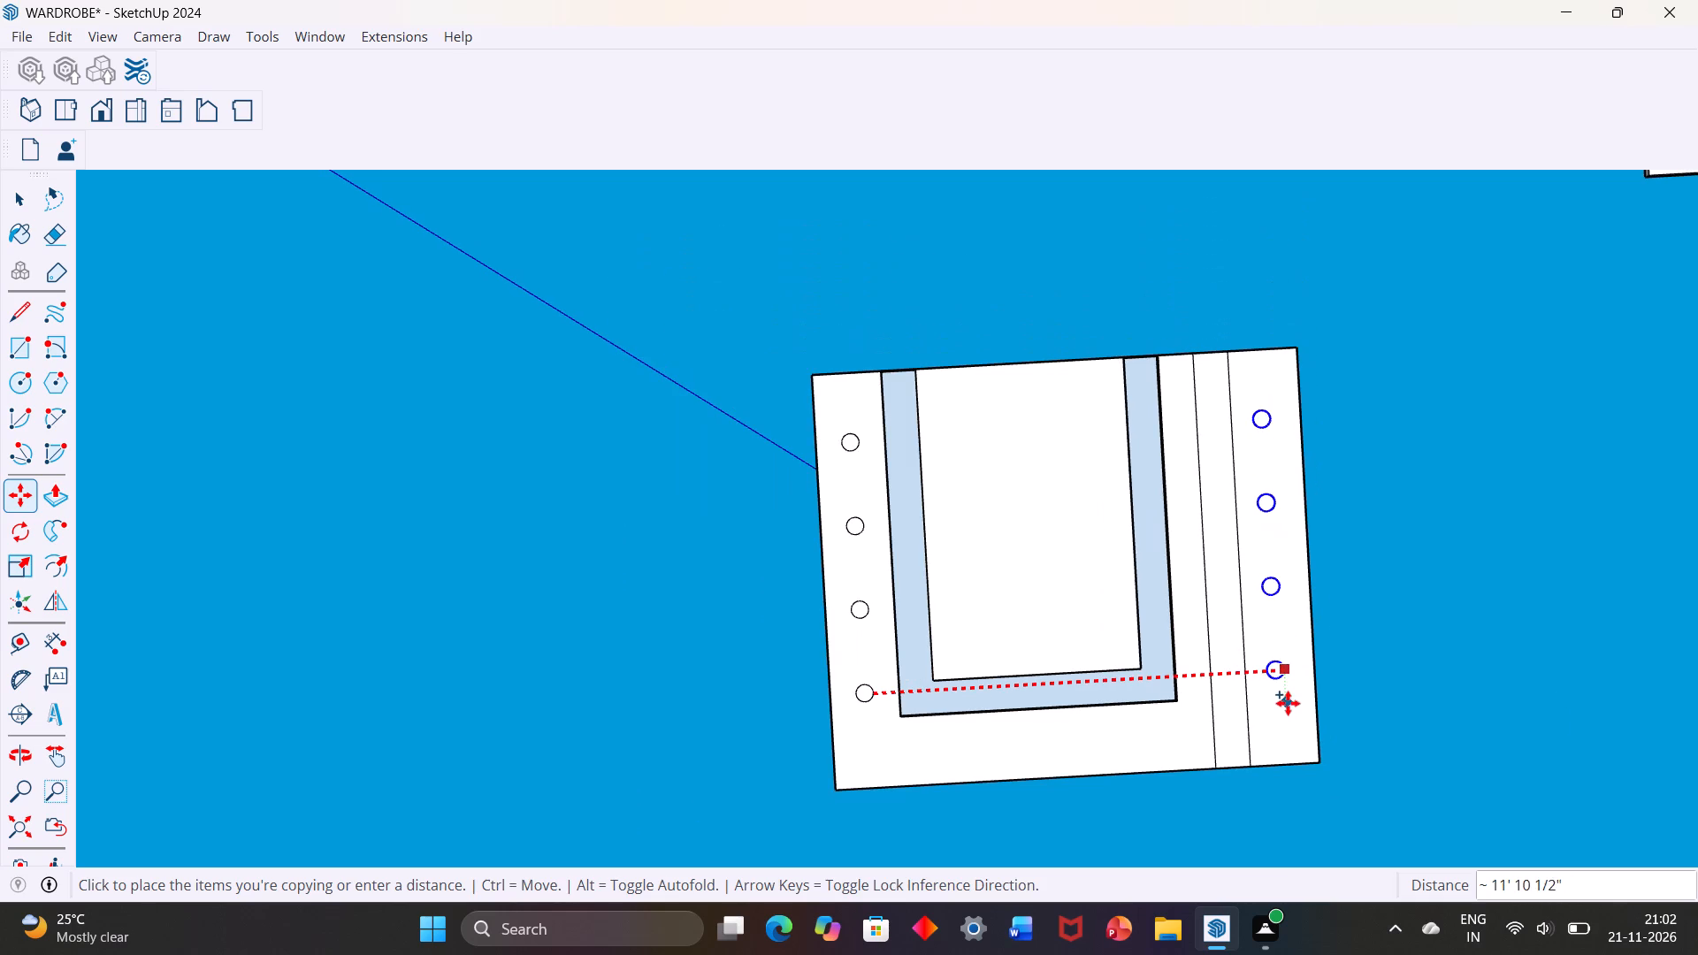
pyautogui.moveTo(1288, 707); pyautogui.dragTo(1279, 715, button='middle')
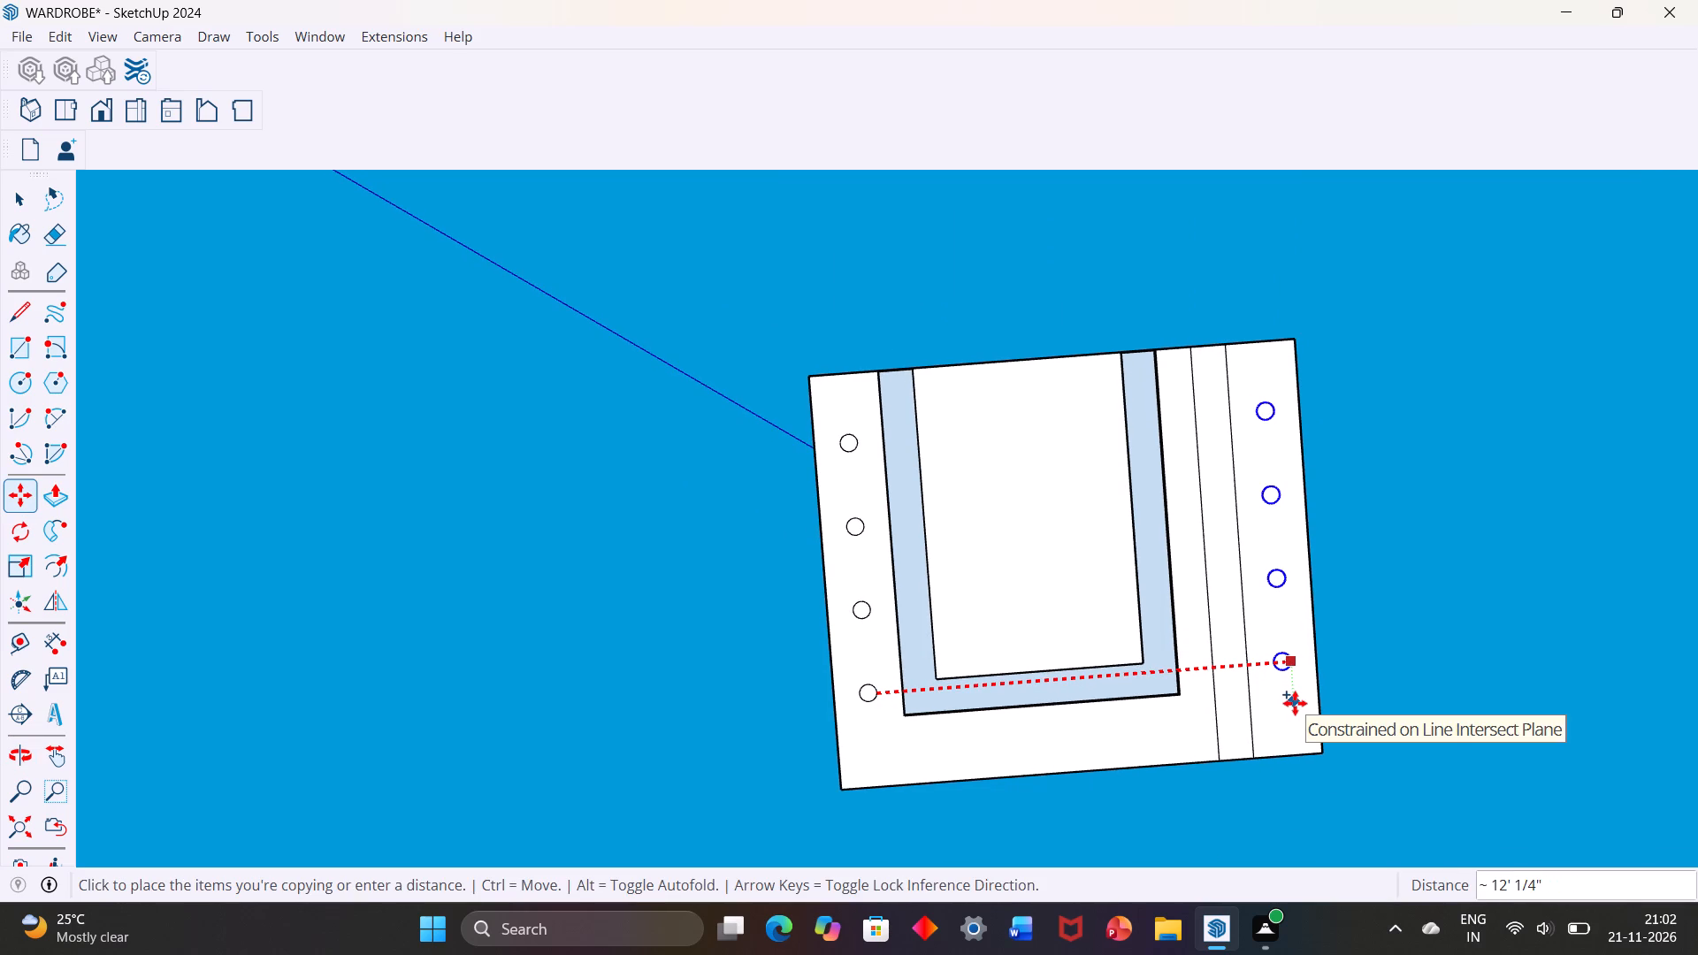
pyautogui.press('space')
# Draw a 12' line down the middle of the panel's outermost strip opposite the circles, from upper-edge midpoint to lower edge.
pyautogui.click(14, 311)
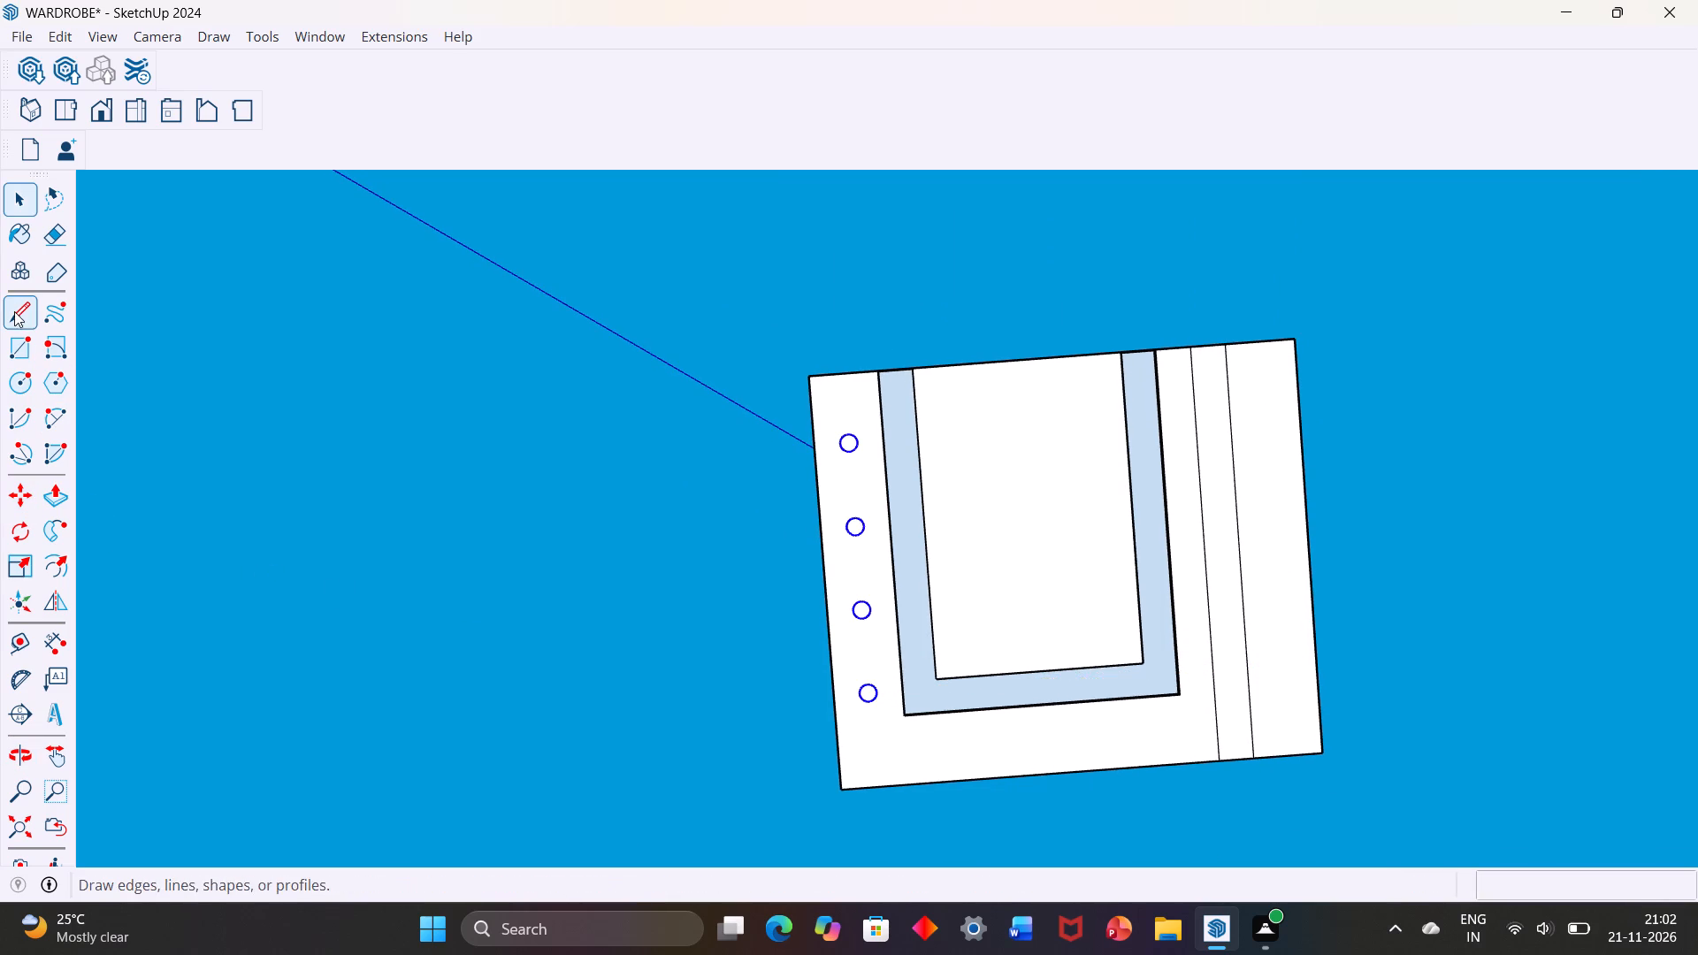
pyautogui.click(1262, 344)
pyautogui.click(1289, 760)
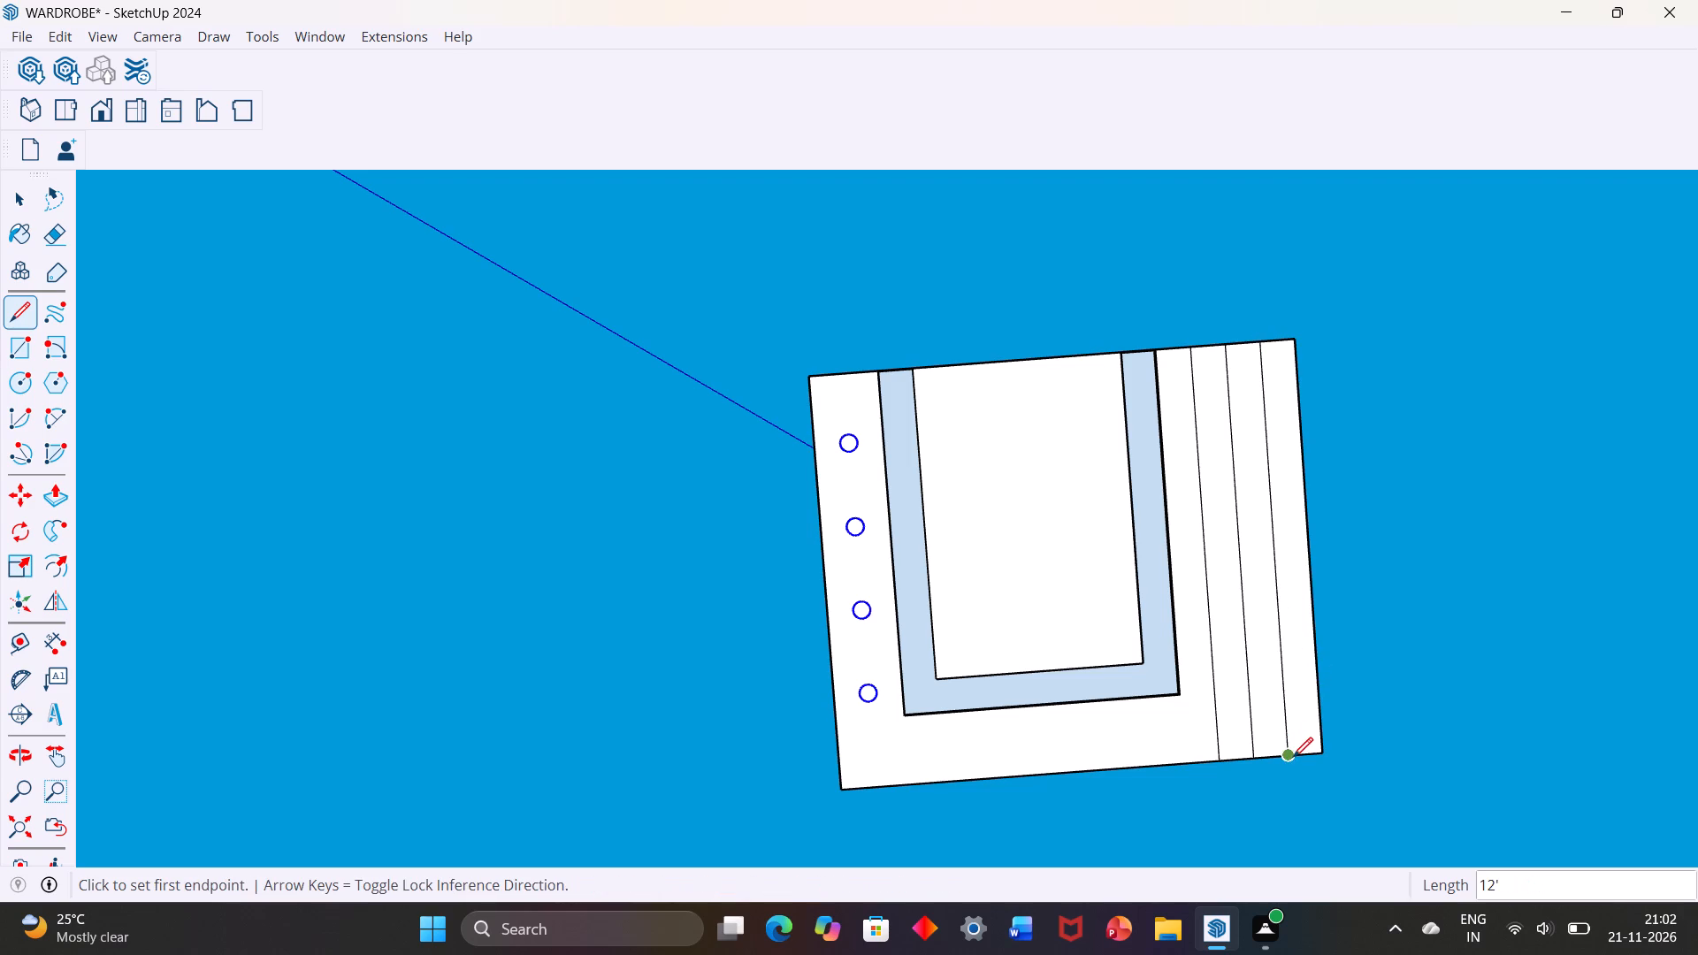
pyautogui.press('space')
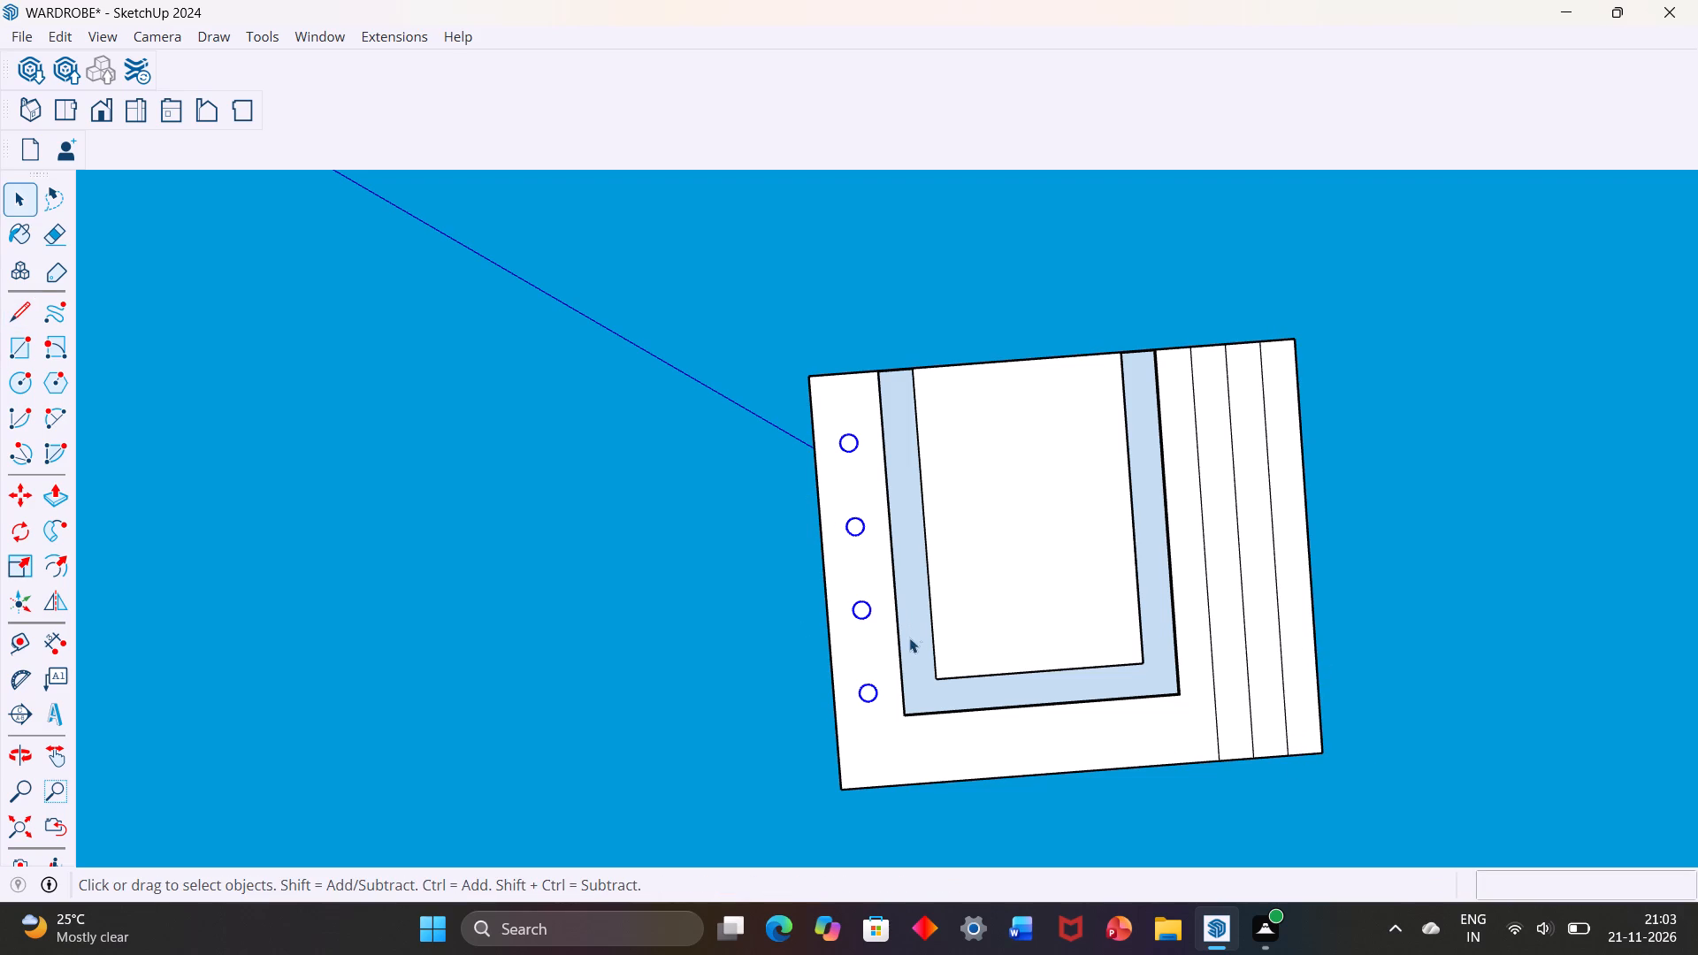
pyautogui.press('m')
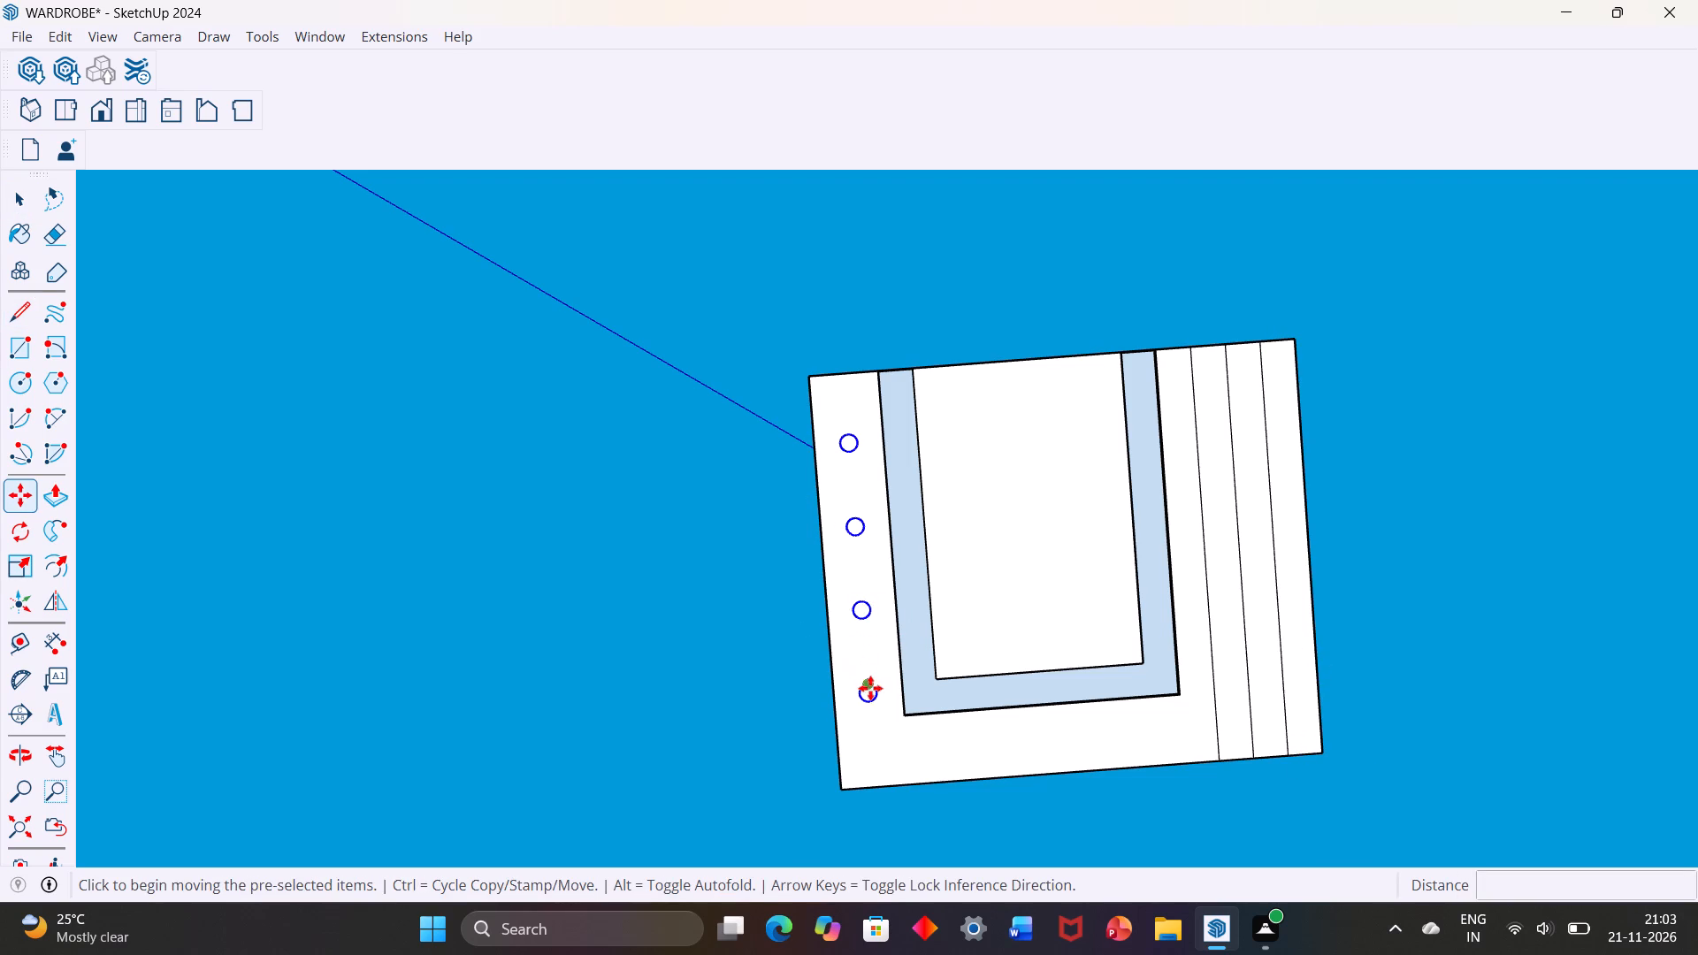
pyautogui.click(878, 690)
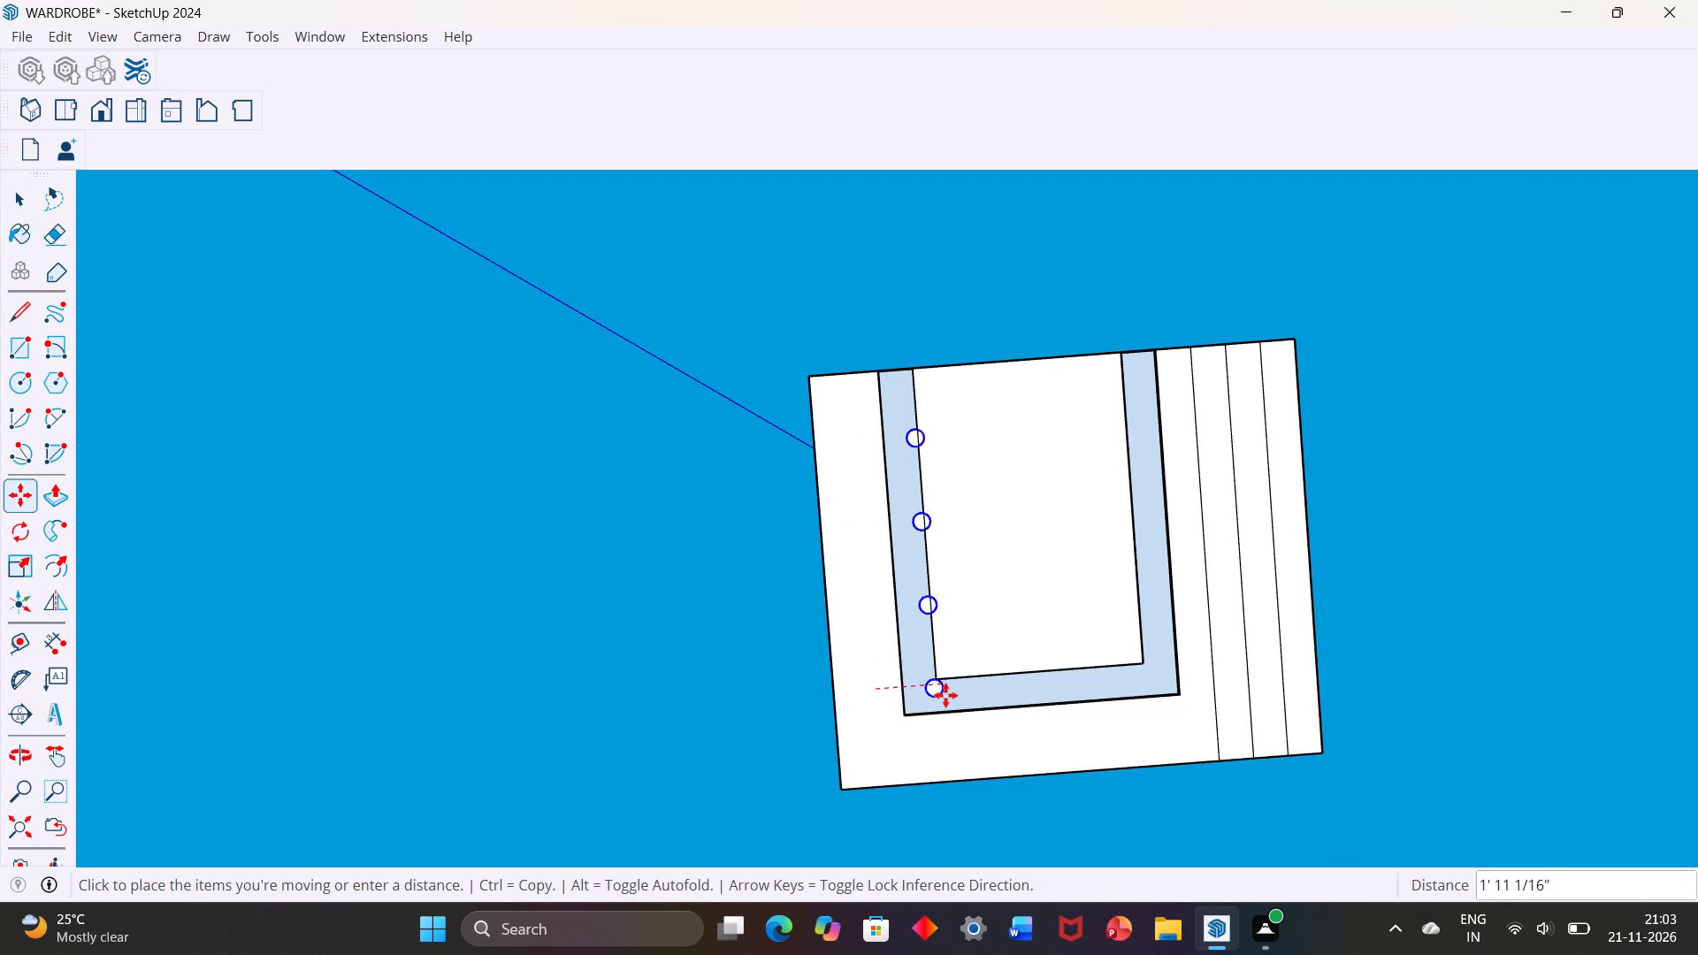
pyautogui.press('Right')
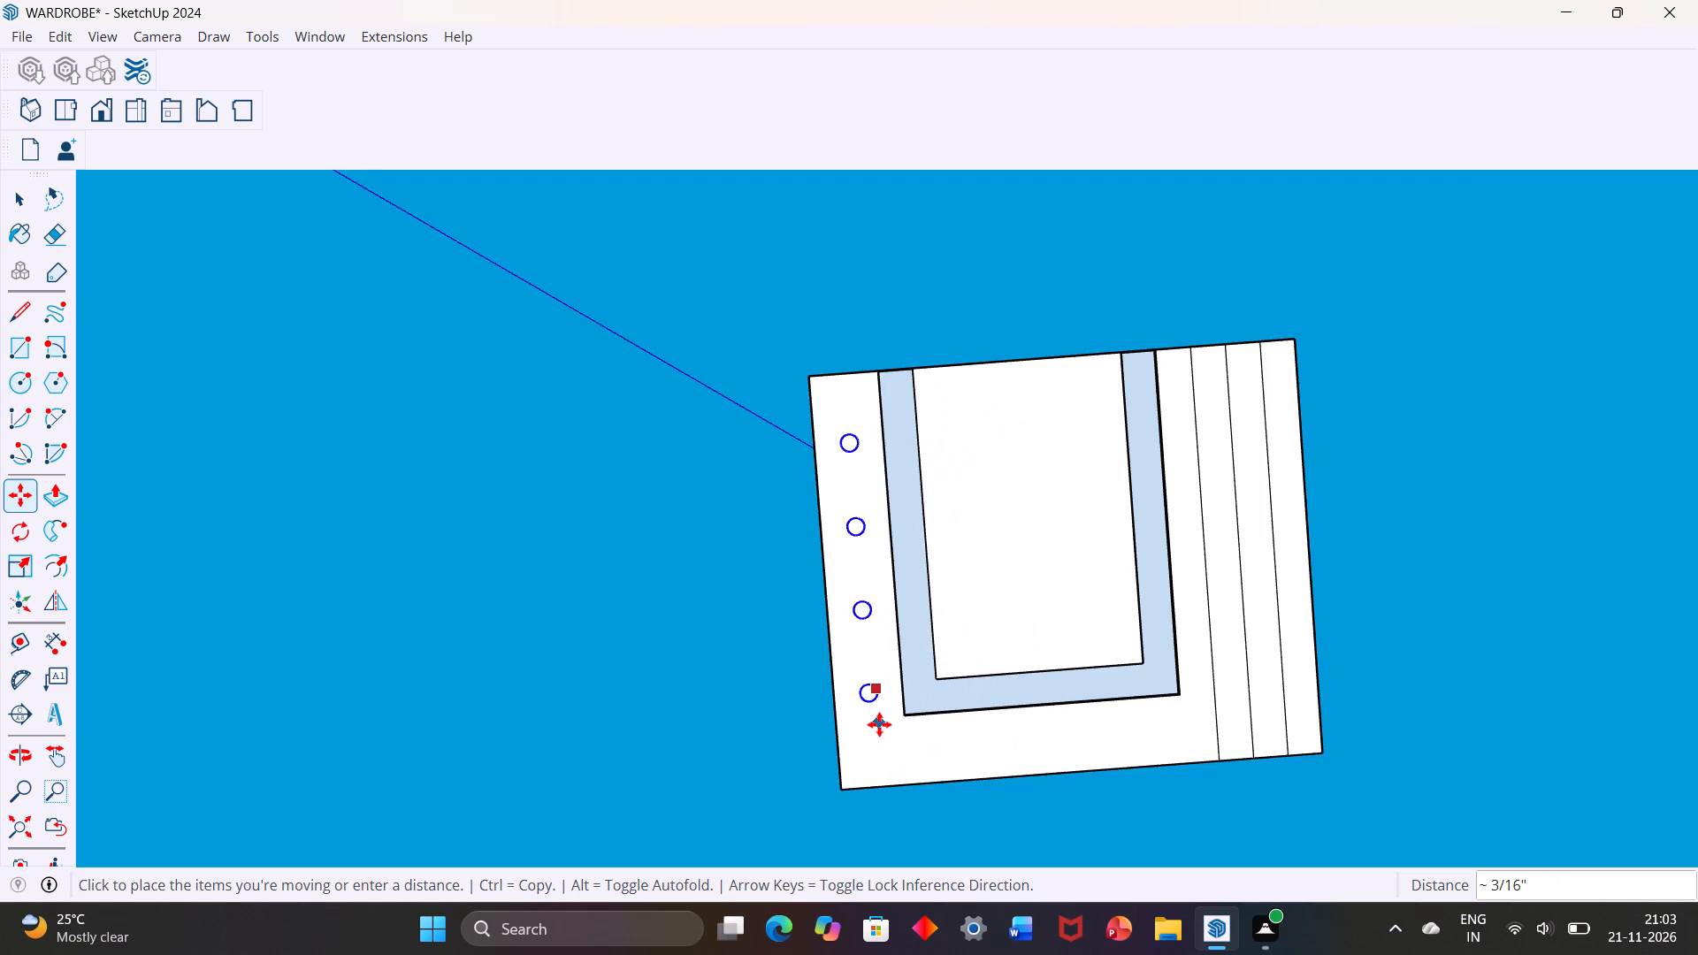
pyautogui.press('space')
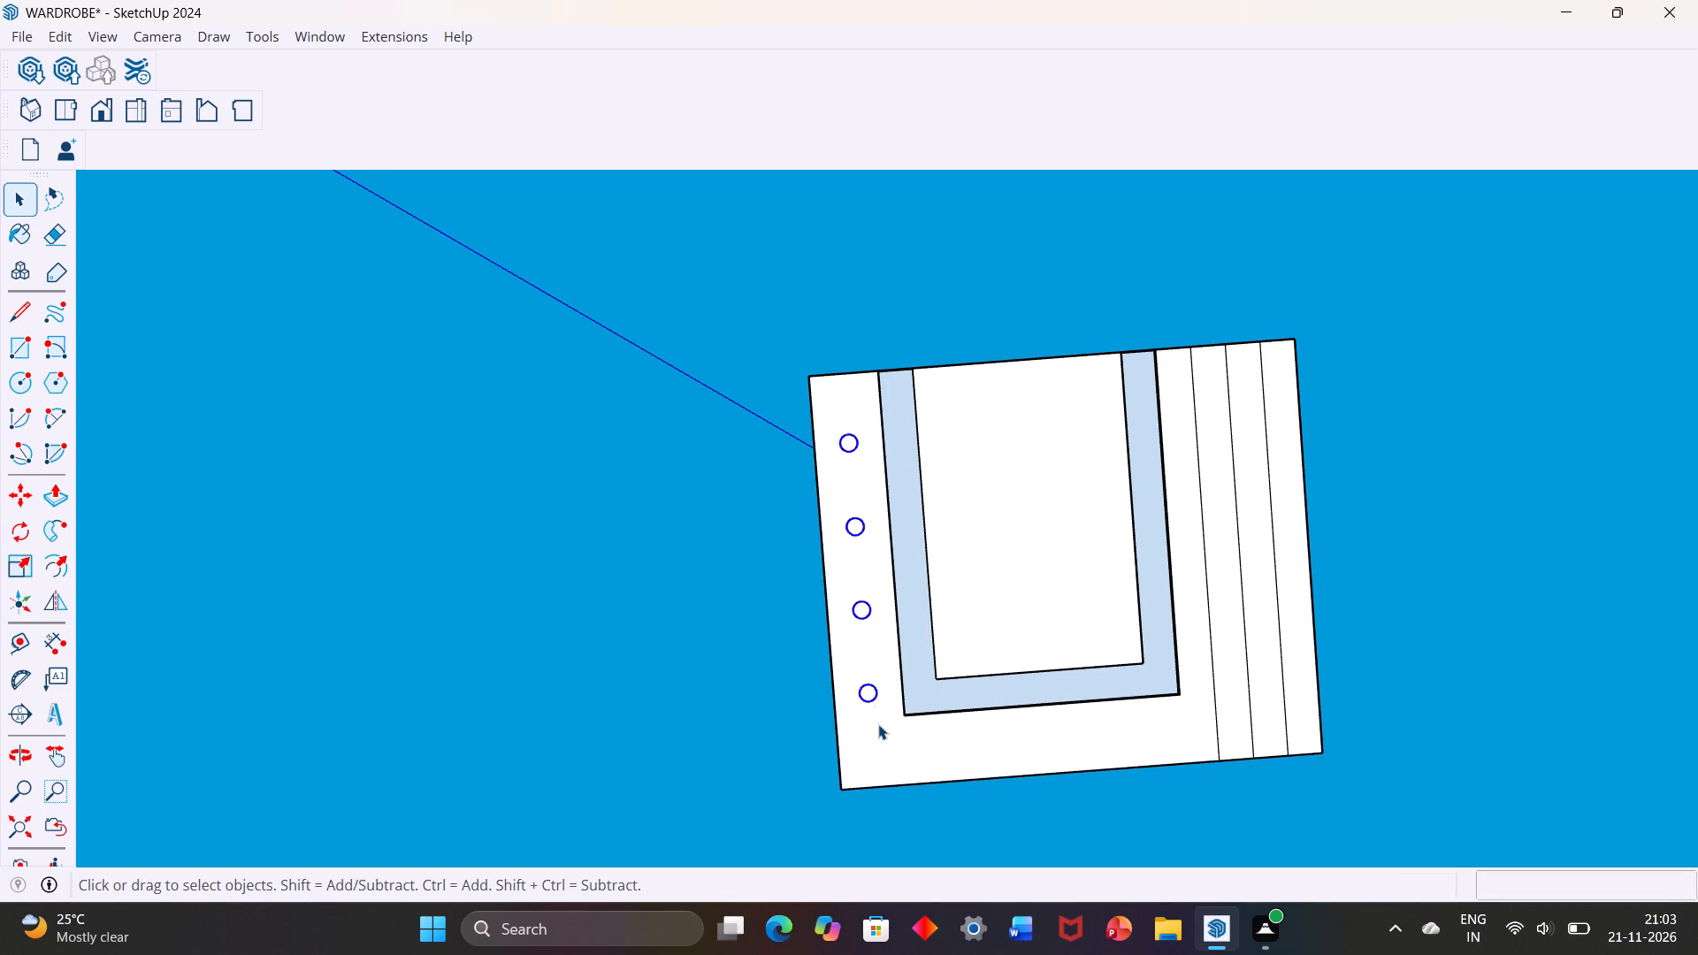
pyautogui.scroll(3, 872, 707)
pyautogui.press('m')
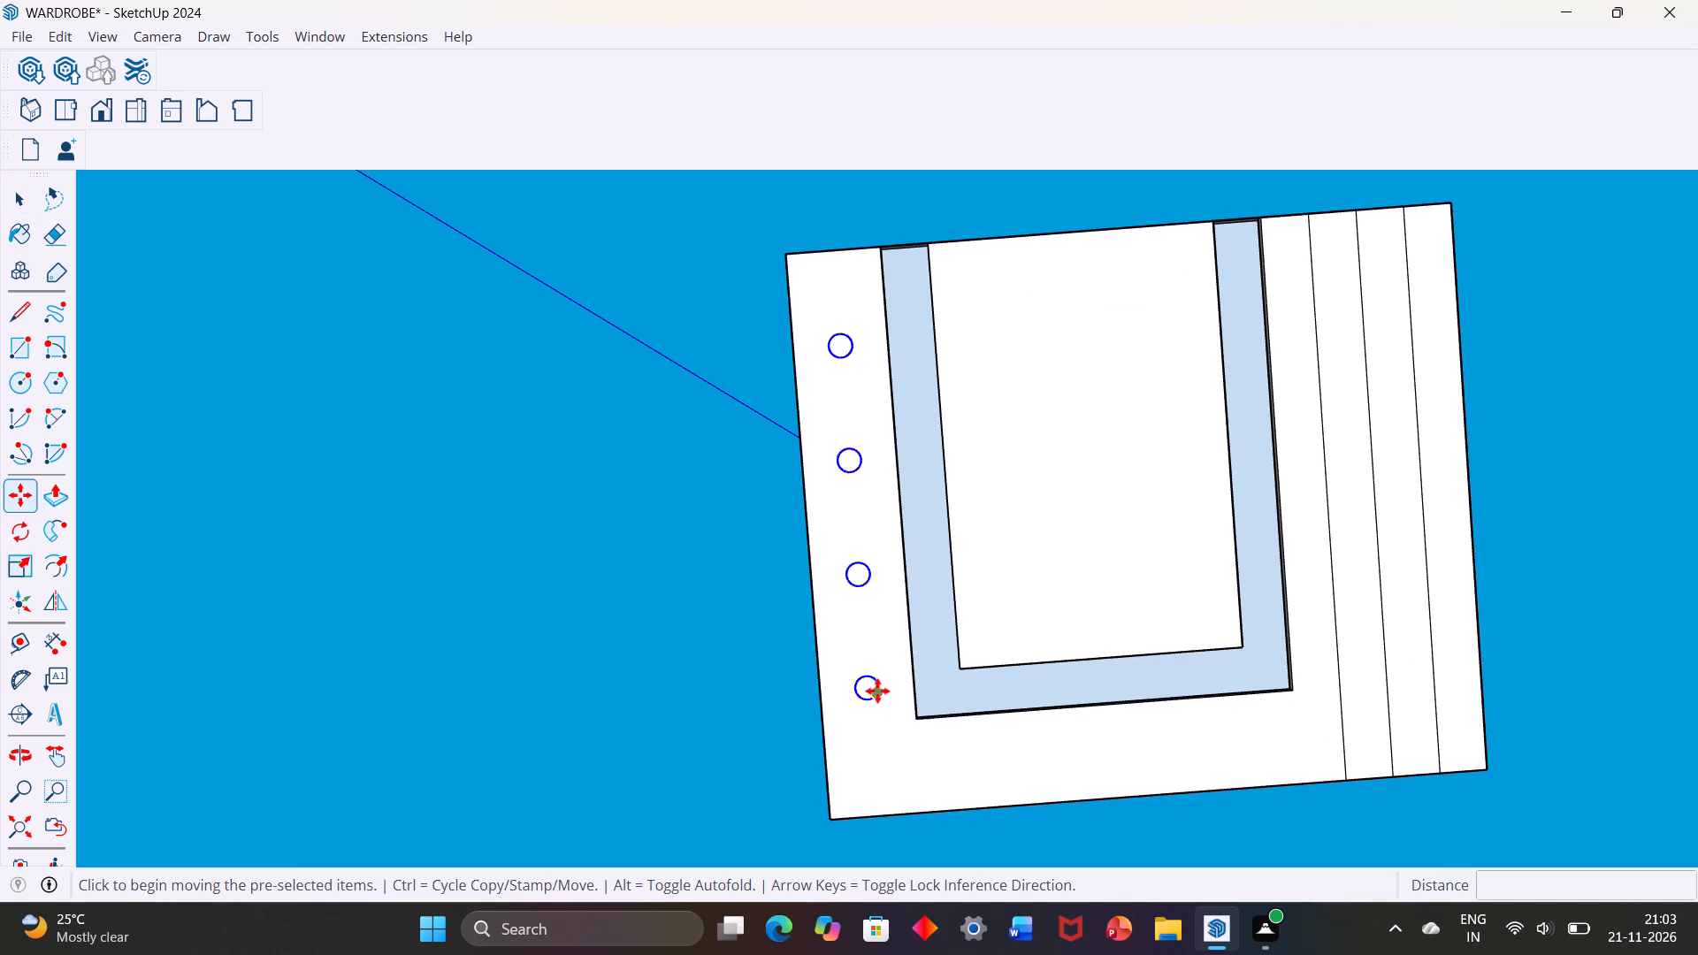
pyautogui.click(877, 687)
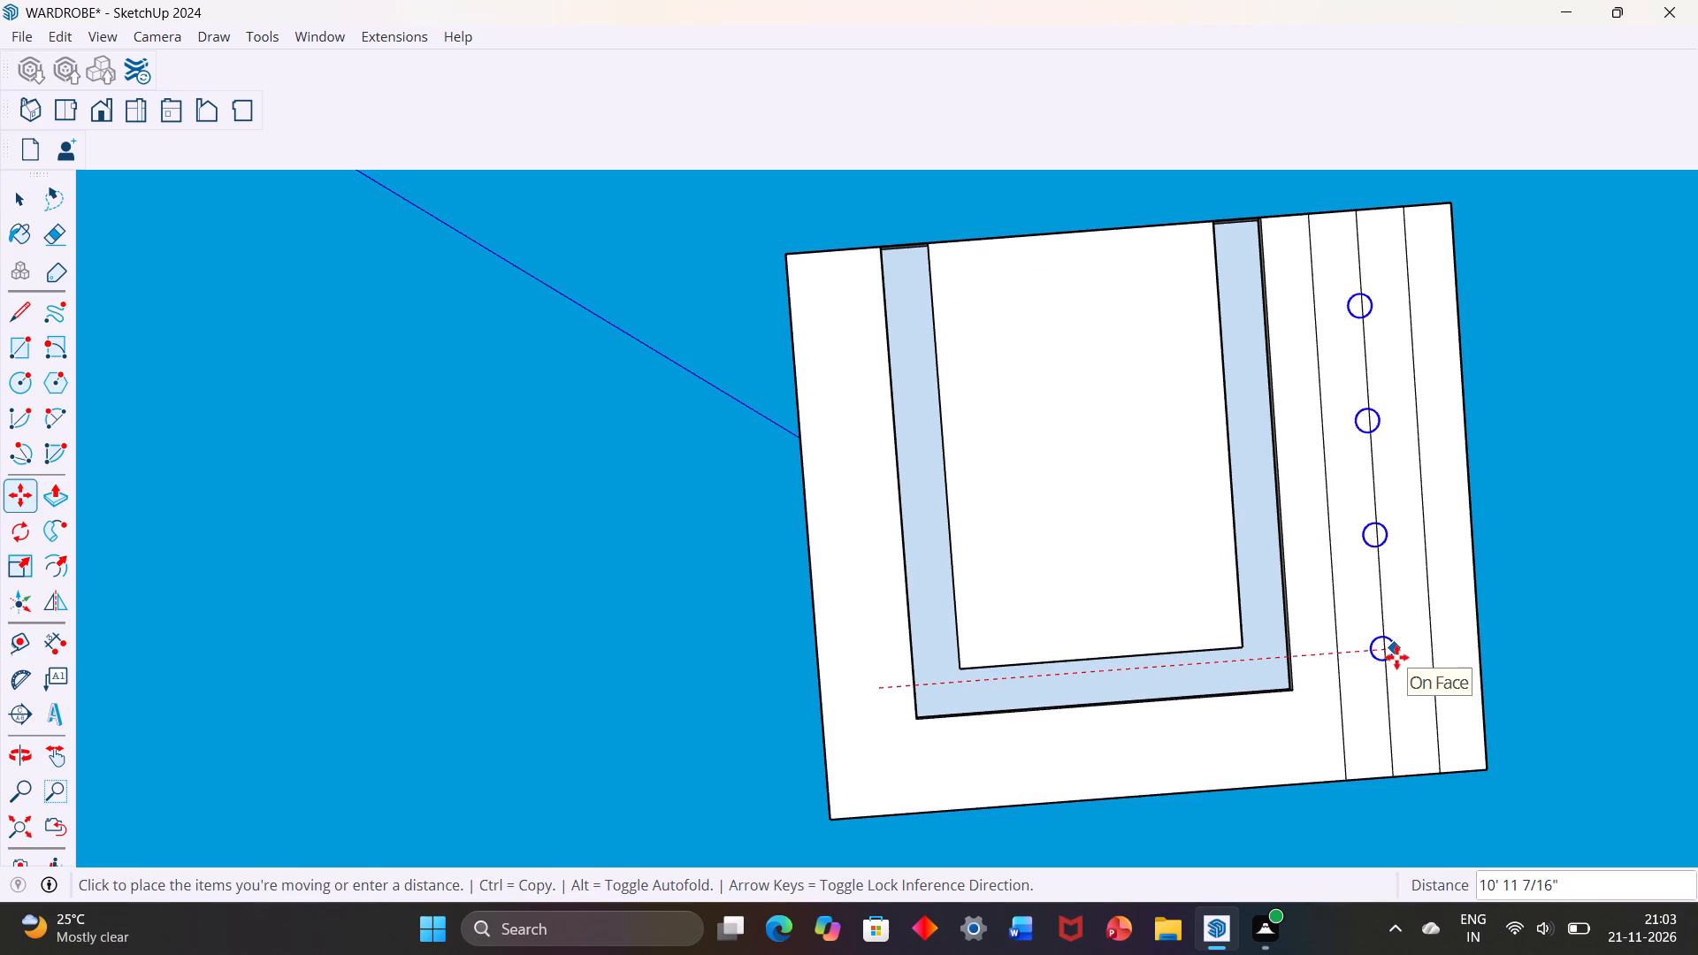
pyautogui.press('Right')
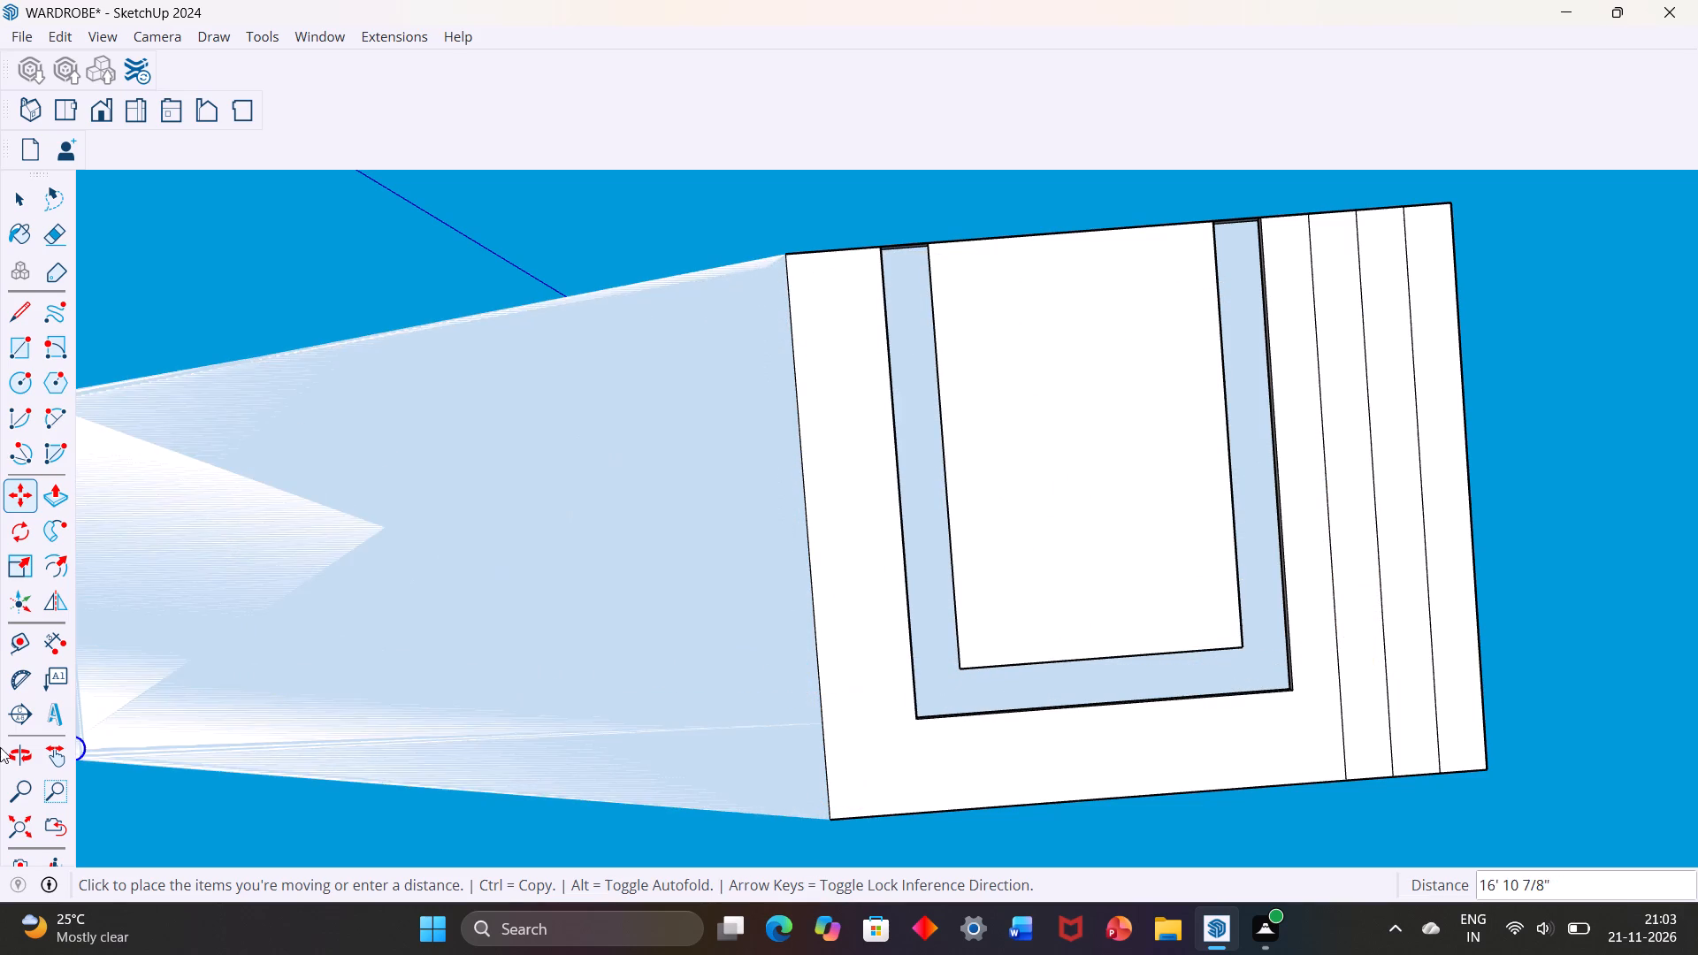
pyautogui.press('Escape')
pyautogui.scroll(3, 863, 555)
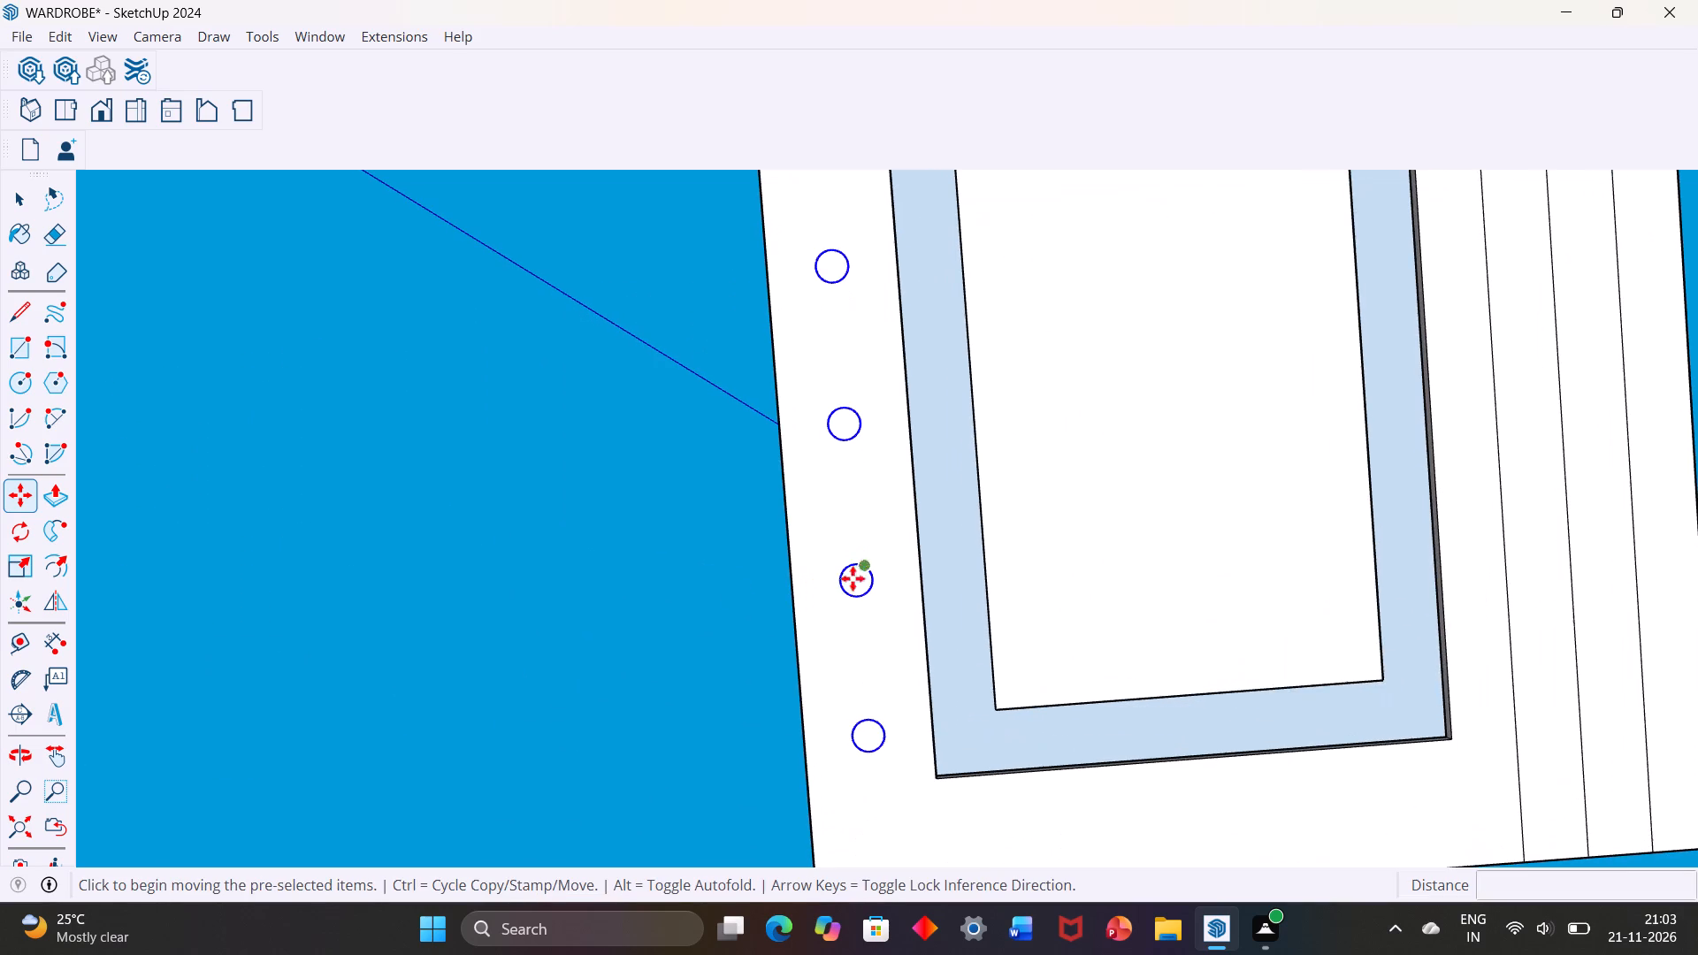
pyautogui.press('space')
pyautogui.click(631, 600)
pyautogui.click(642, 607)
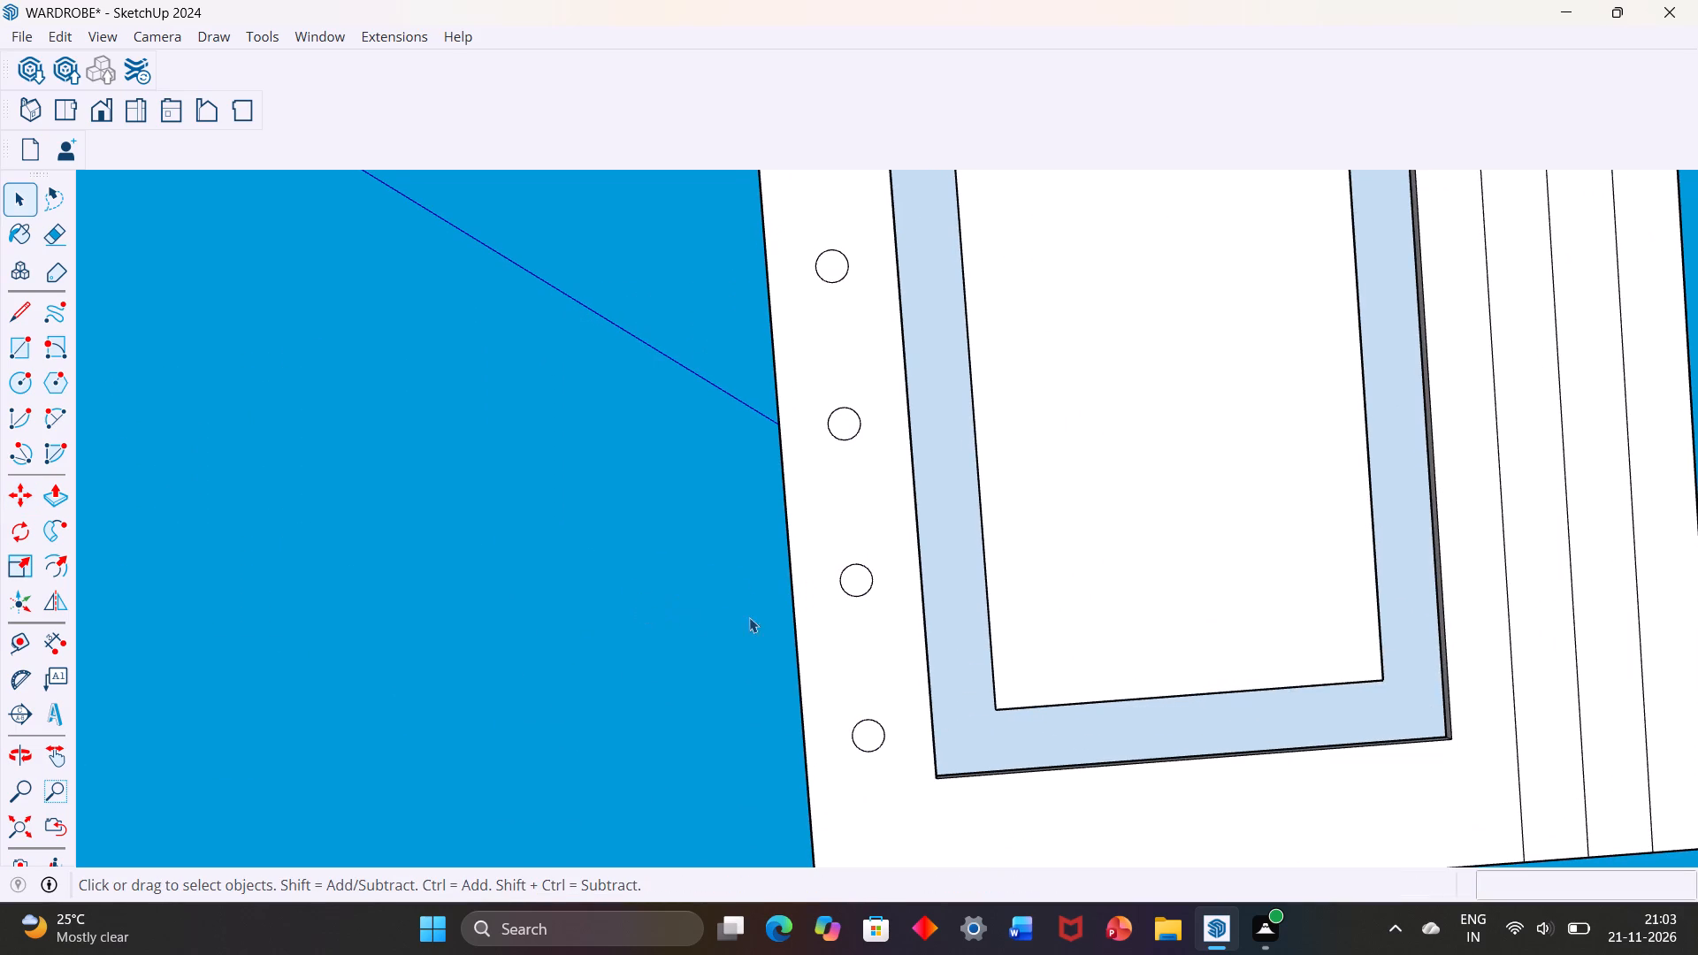
# Select all four circles in the row and copy them about 10' 11 3/4" along the red axis onto the middle of the three opposite lines.
pyautogui.scroll(3, 896, 755)
pyautogui.click(861, 749)
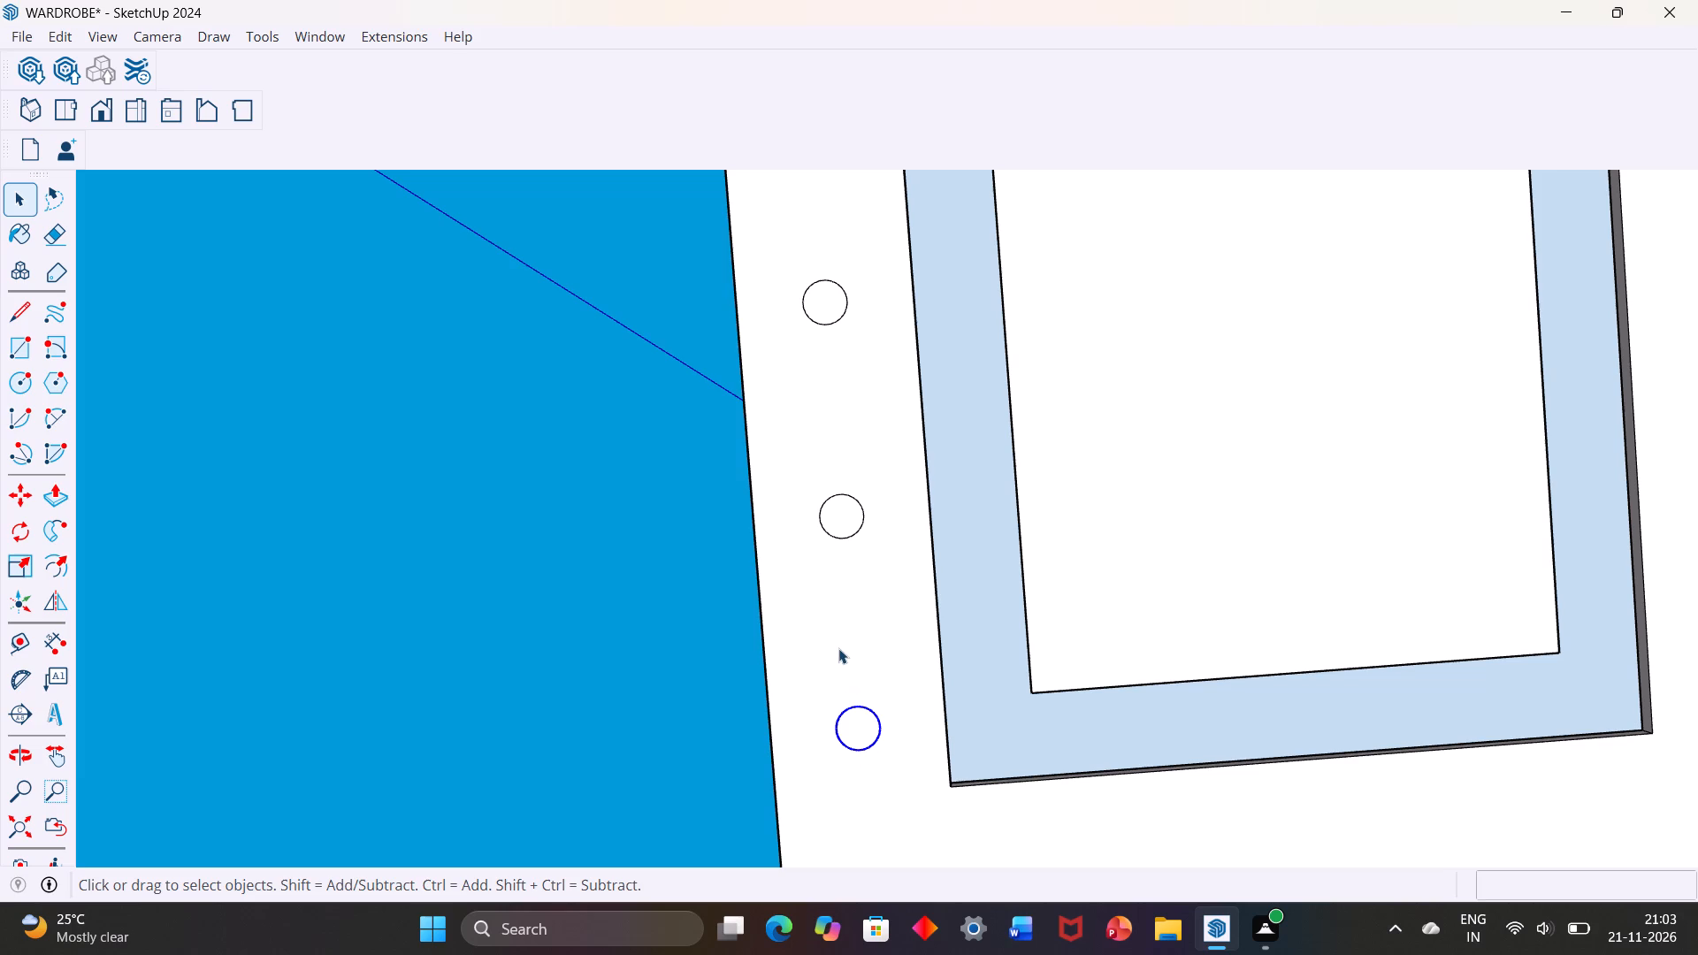
pyautogui.keyDown('ctrl'); pyautogui.click(853, 534); pyautogui.keyUp('ctrl')
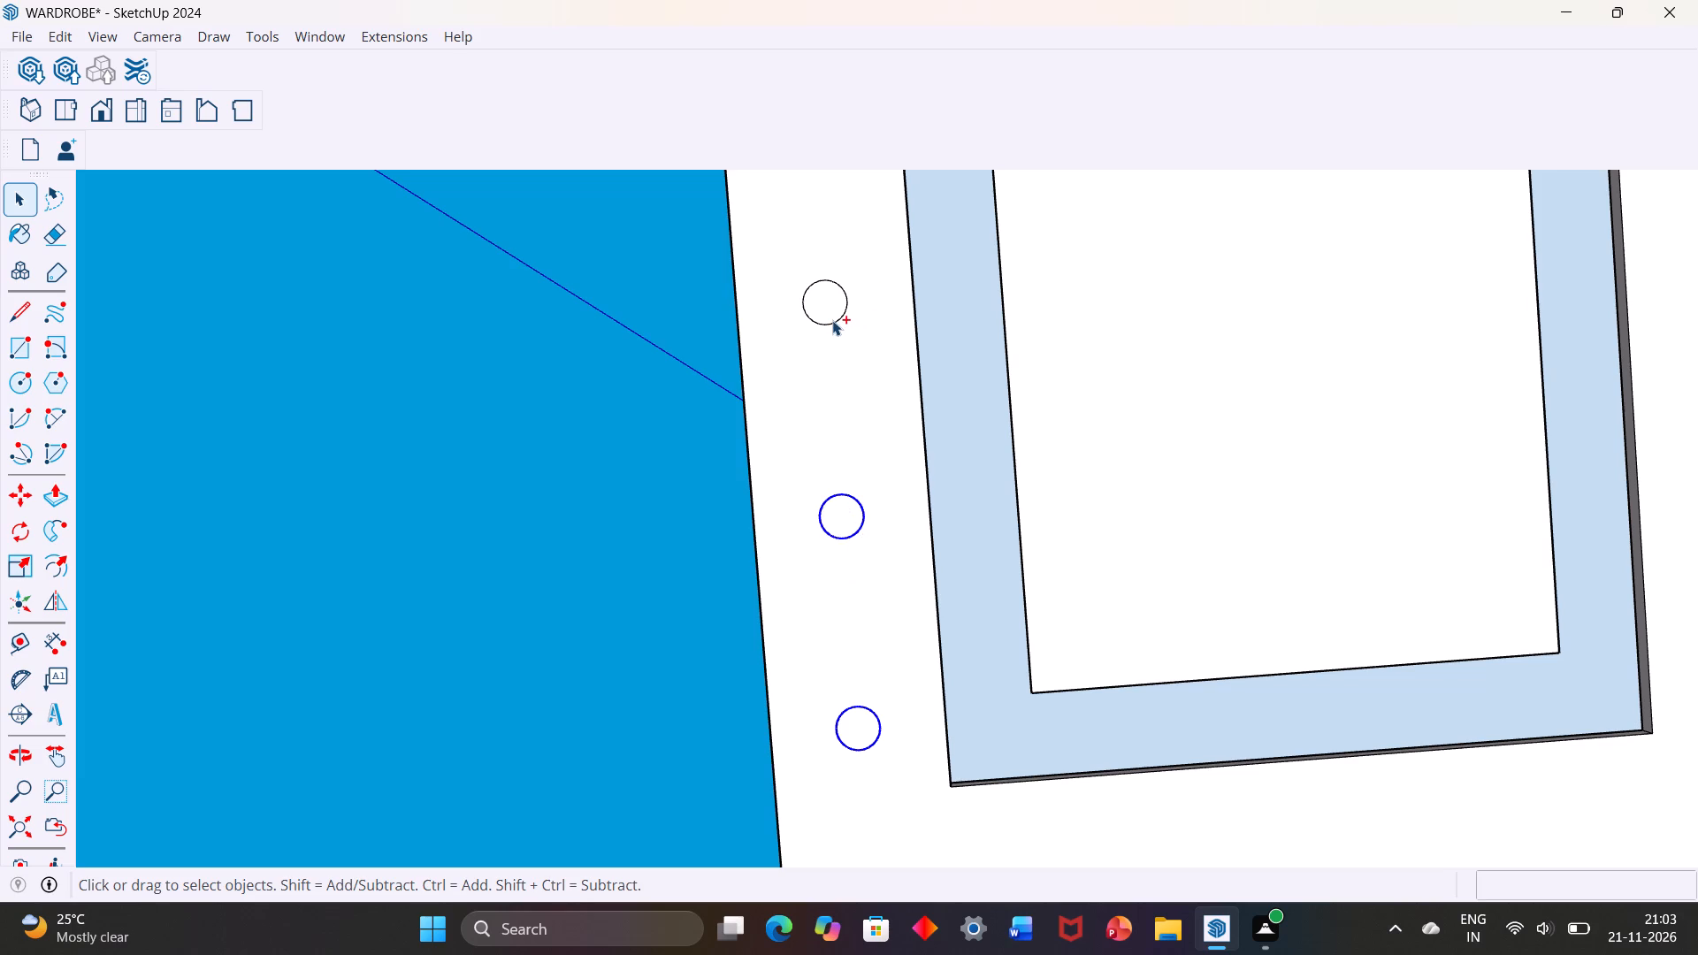
pyautogui.keyDown('ctrl'); pyautogui.click(832, 320); pyautogui.keyUp('ctrl')
pyautogui.keyDown('ctrl'); pyautogui.scroll(1, 829, 337); pyautogui.keyUp('ctrl')
pyautogui.keyDown('ctrl'); pyautogui.scroll(-7, 825, 384); pyautogui.keyUp('ctrl')
pyautogui.keyDown('ctrl'); pyautogui.scroll(2, 823, 243); pyautogui.keyUp('ctrl')
pyautogui.keyDown('ctrl'); pyautogui.click(821, 244); pyautogui.keyUp('ctrl')
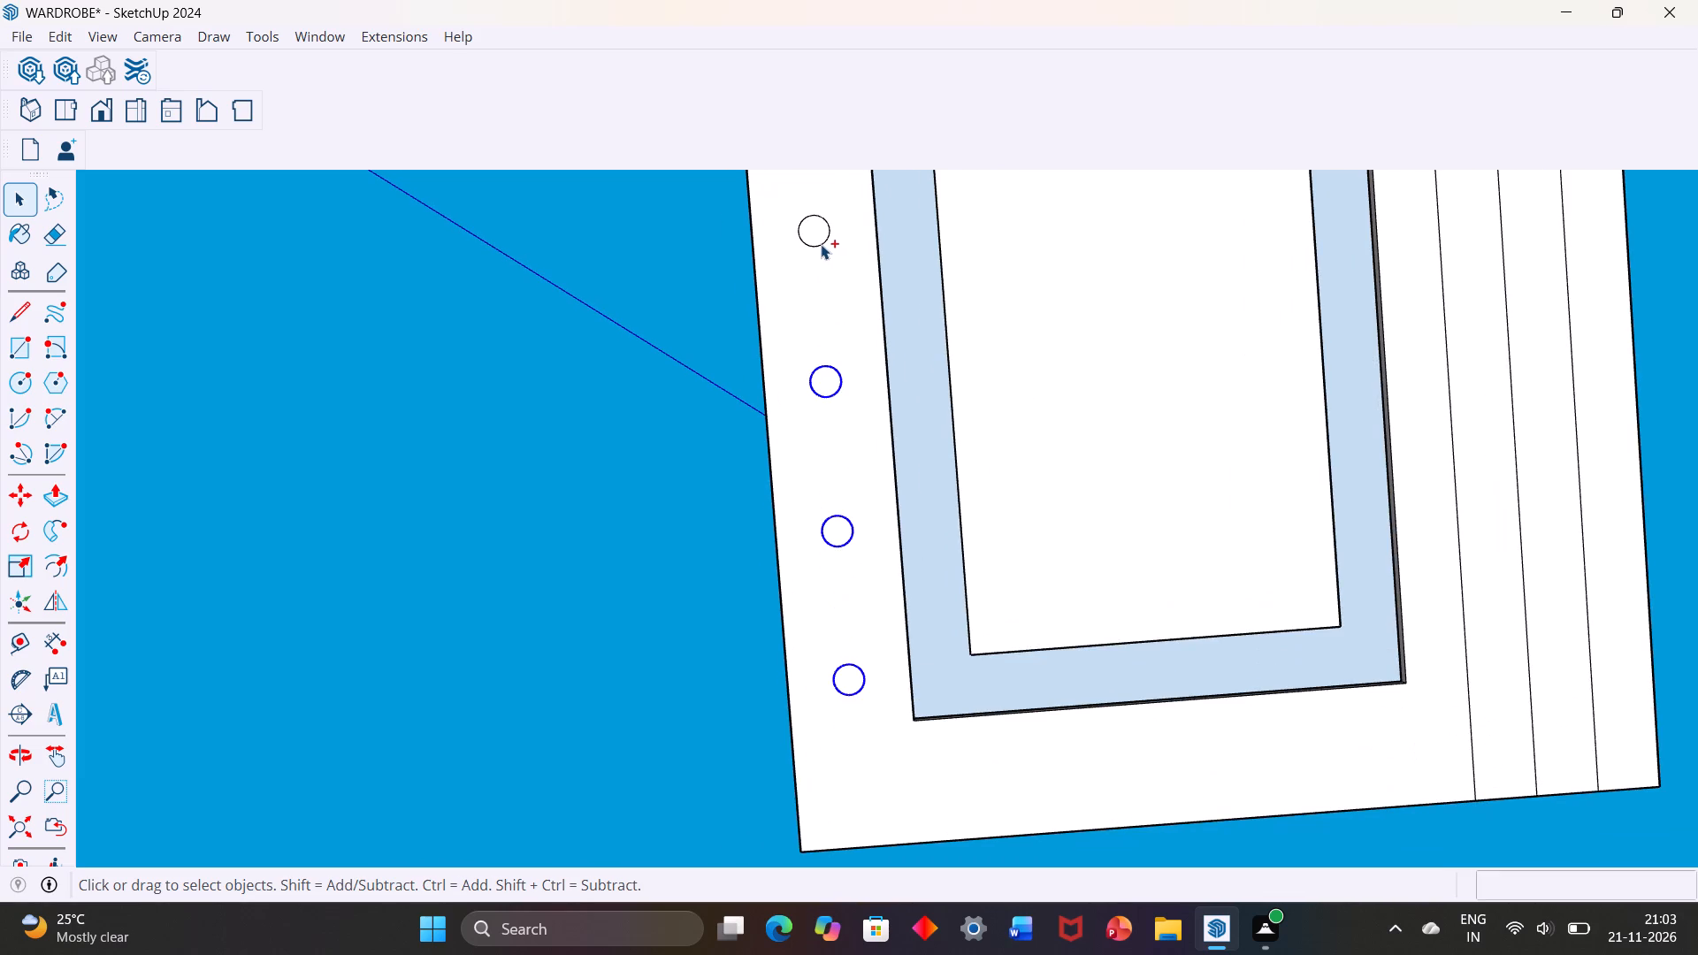
pyautogui.press('m')
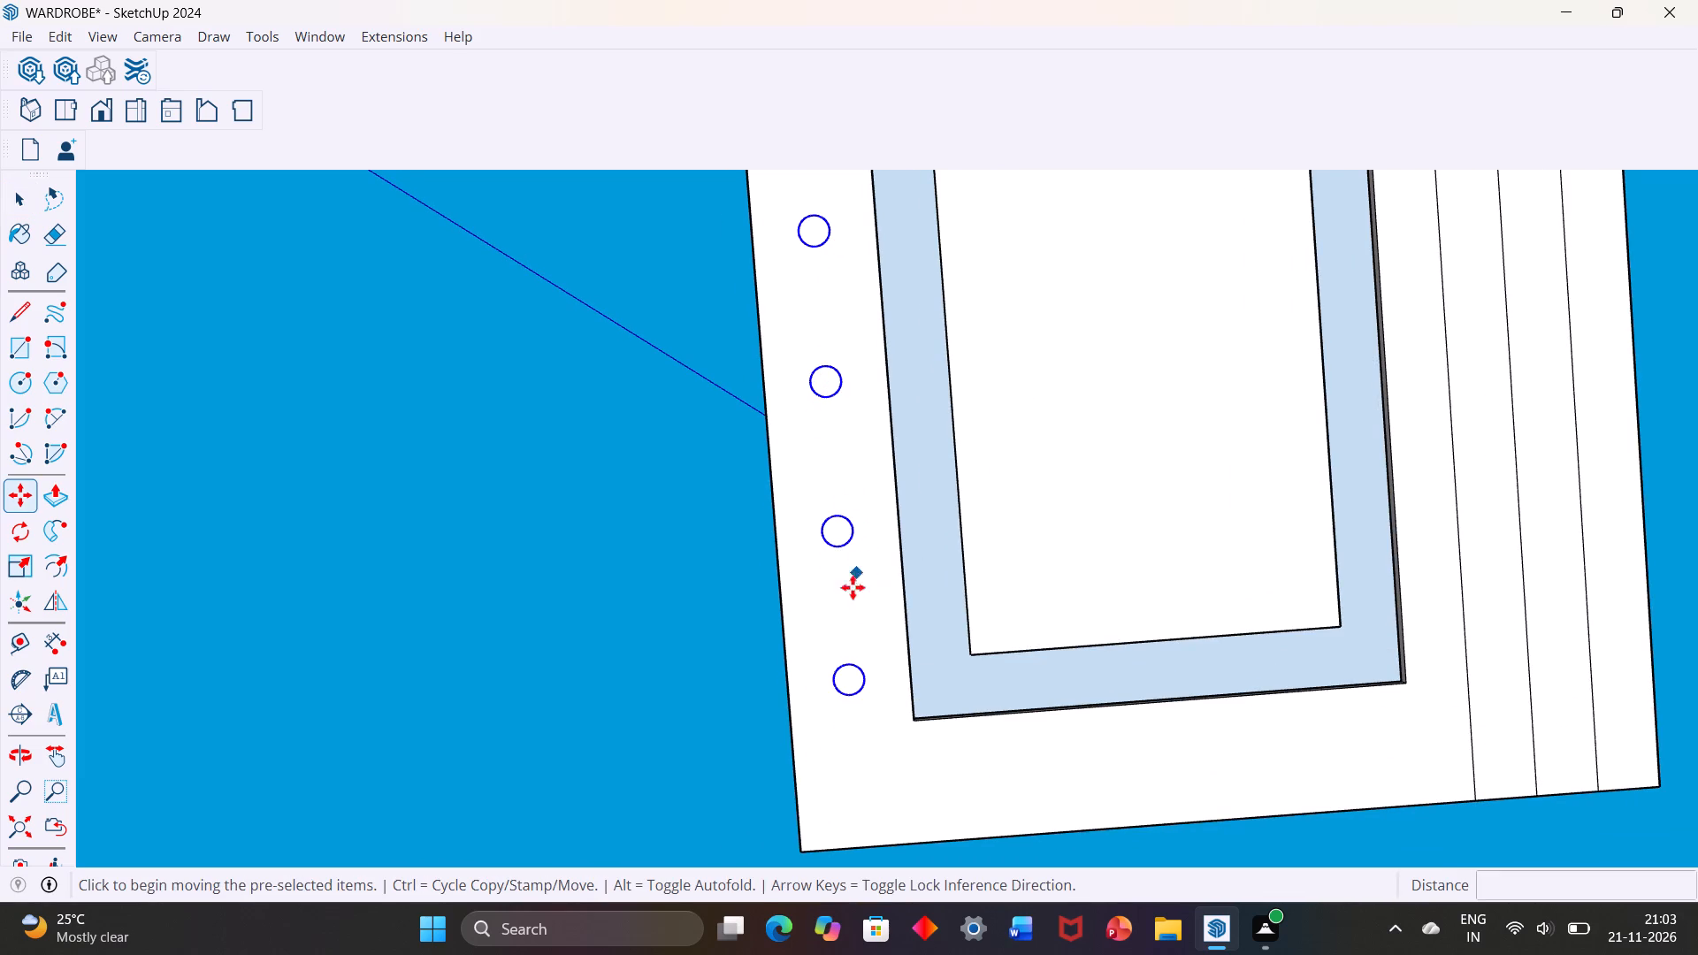
pyautogui.click(866, 679)
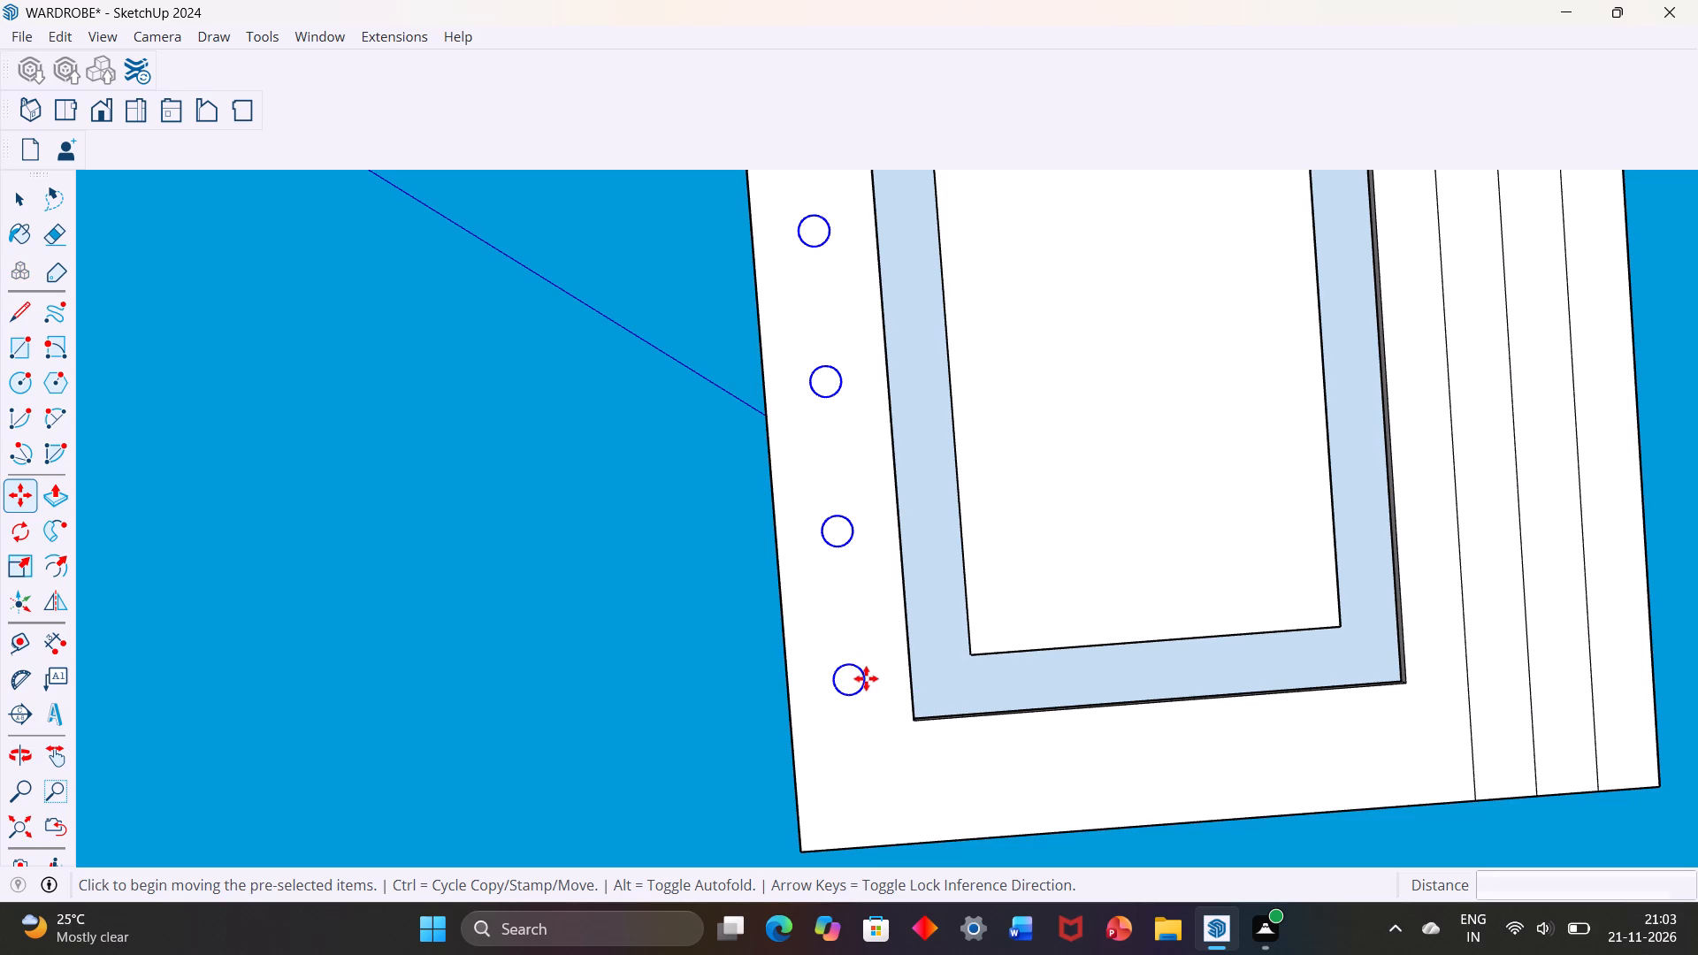
pyautogui.scroll(-3, 1251, 659)
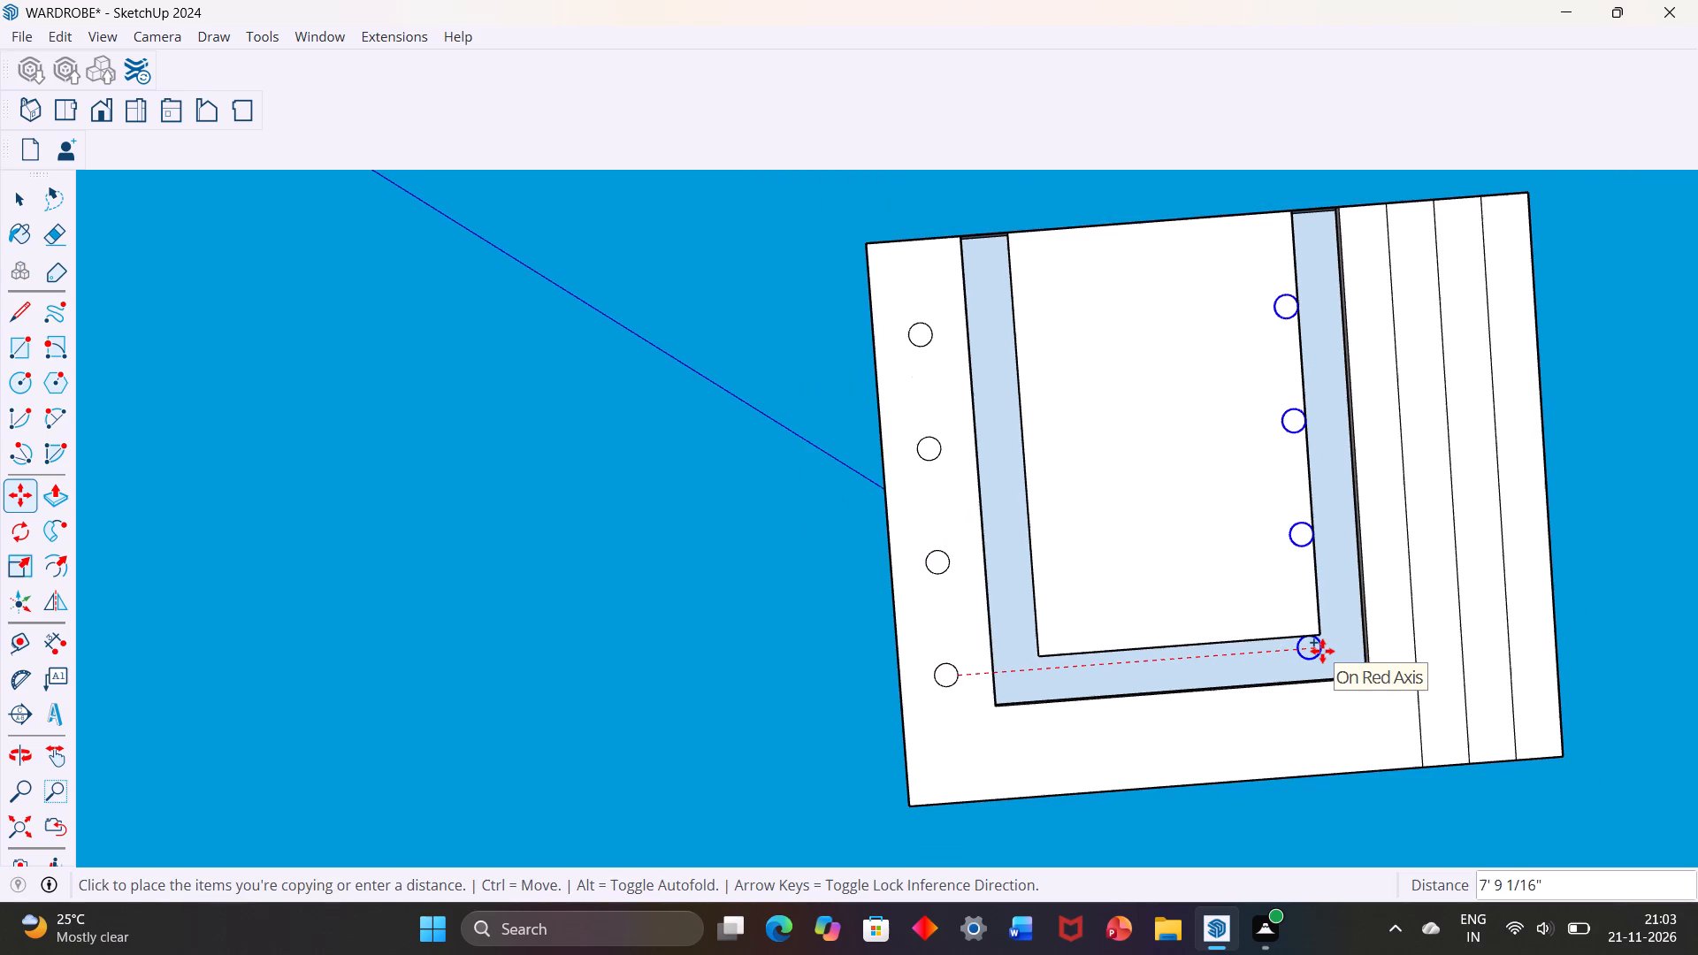
pyautogui.press('Right')
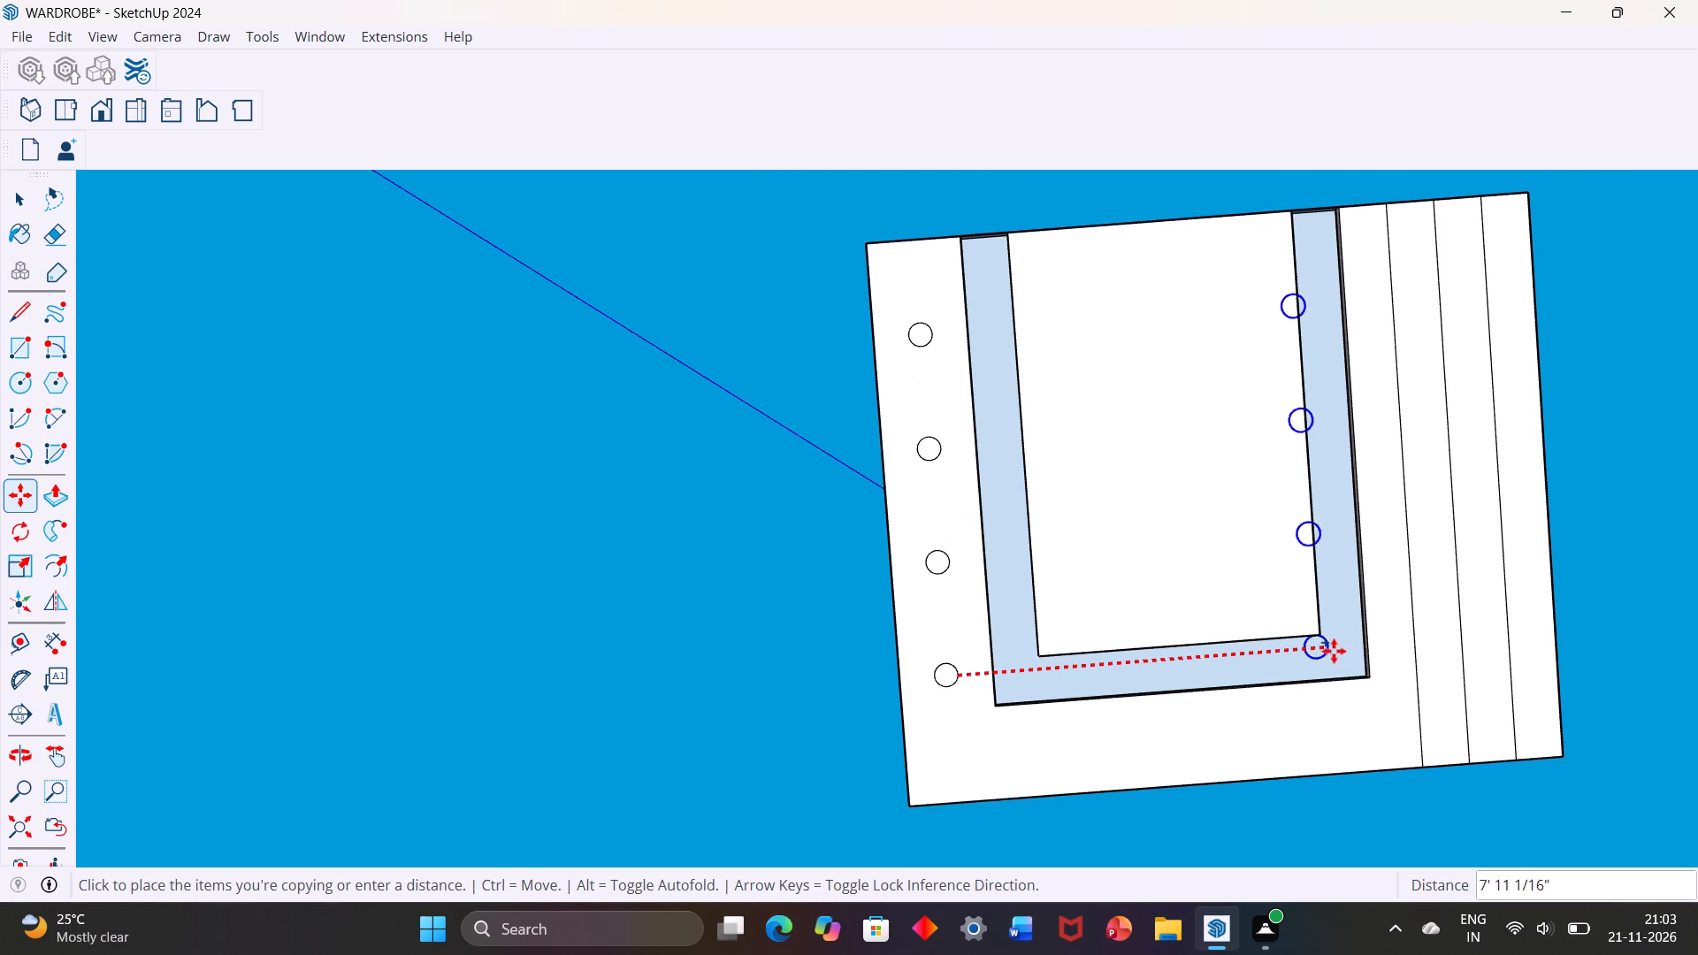
pyautogui.click(1473, 644)
pyautogui.scroll(-6, 1443, 658)
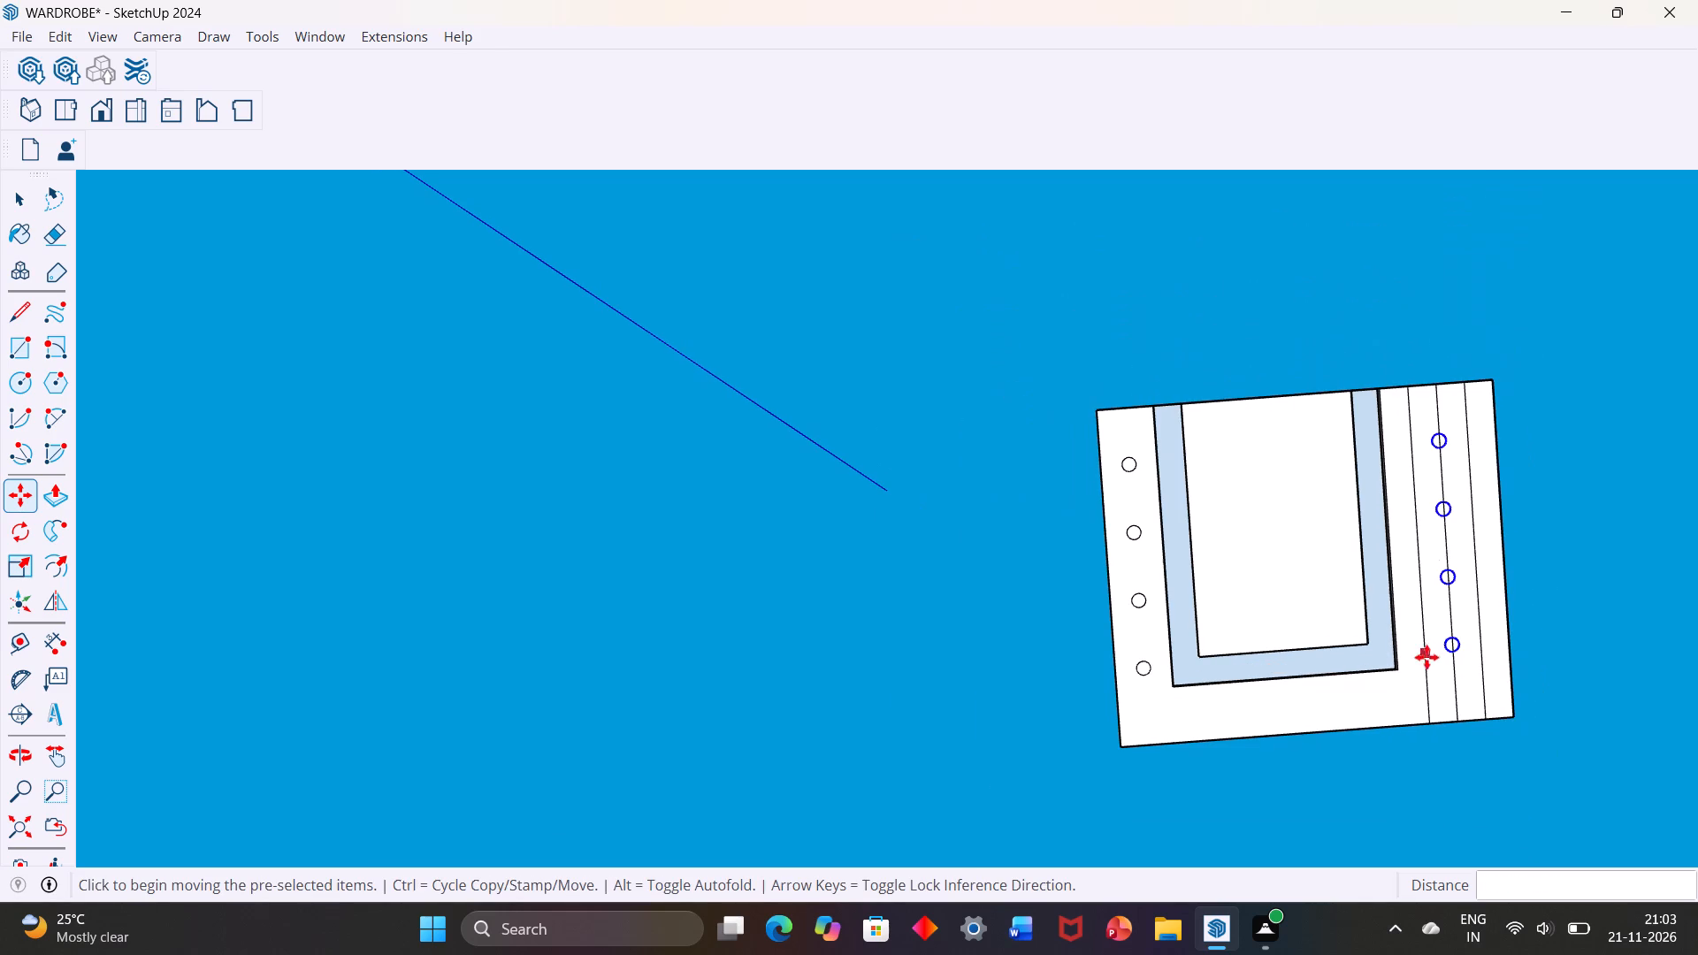
pyautogui.press('space')
# Delete the lower three circles of the original row, one after another.
pyautogui.scroll(4, 1118, 660)
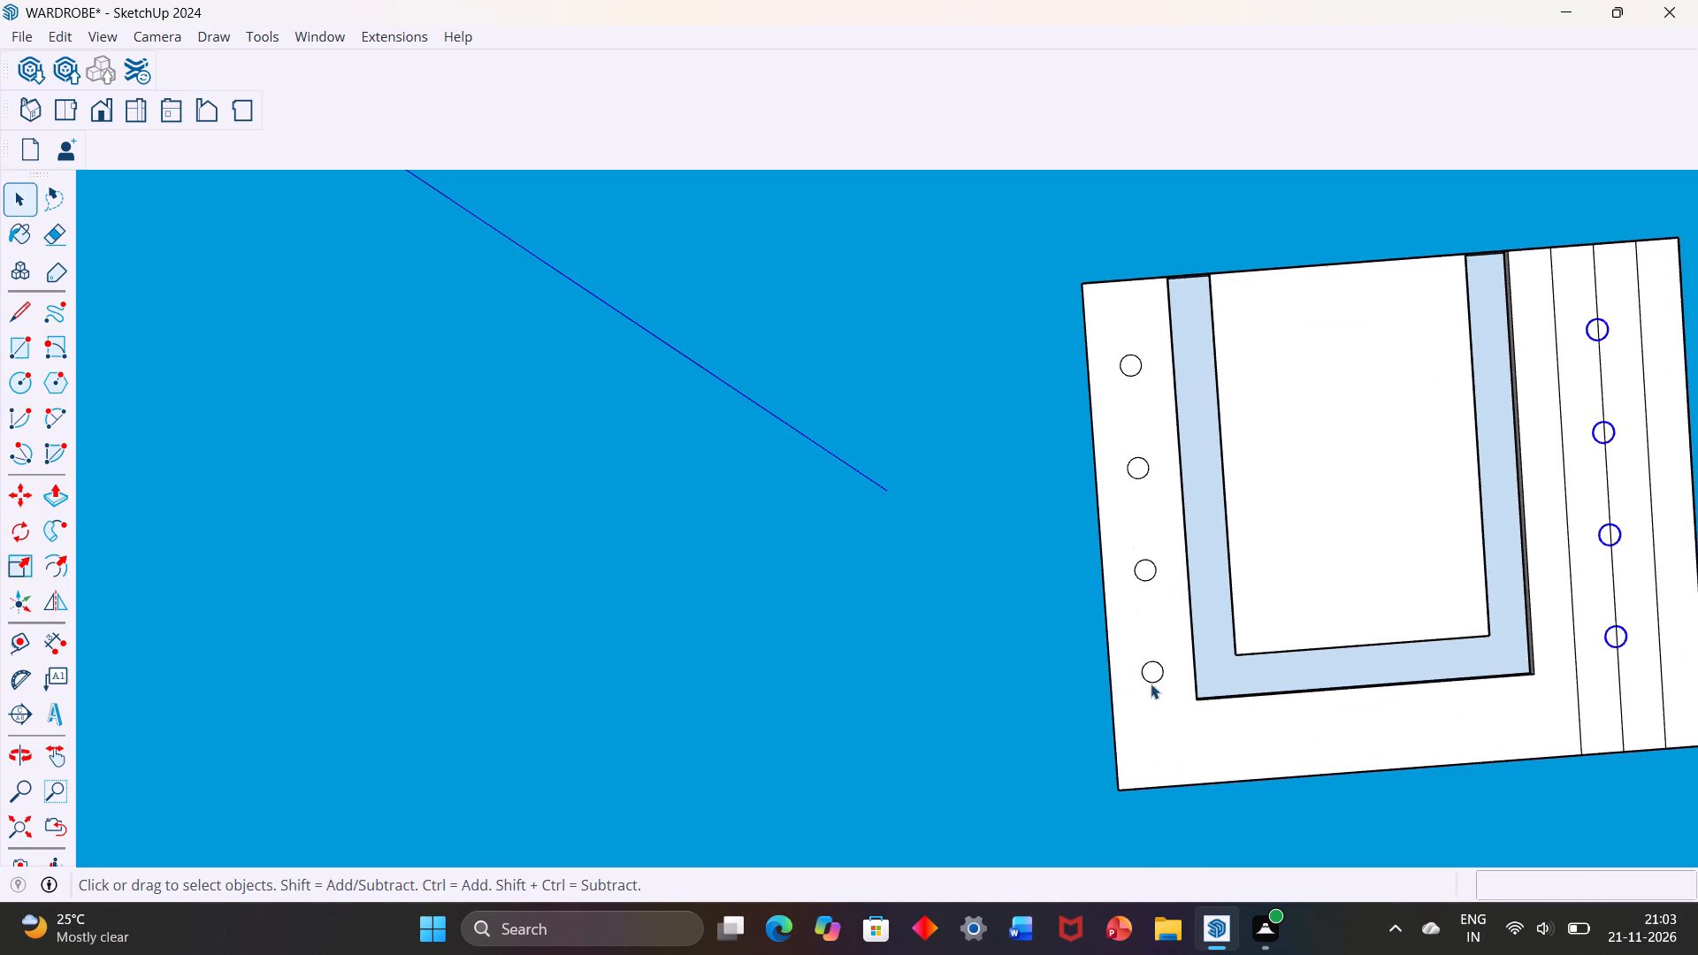
pyautogui.click(1158, 678)
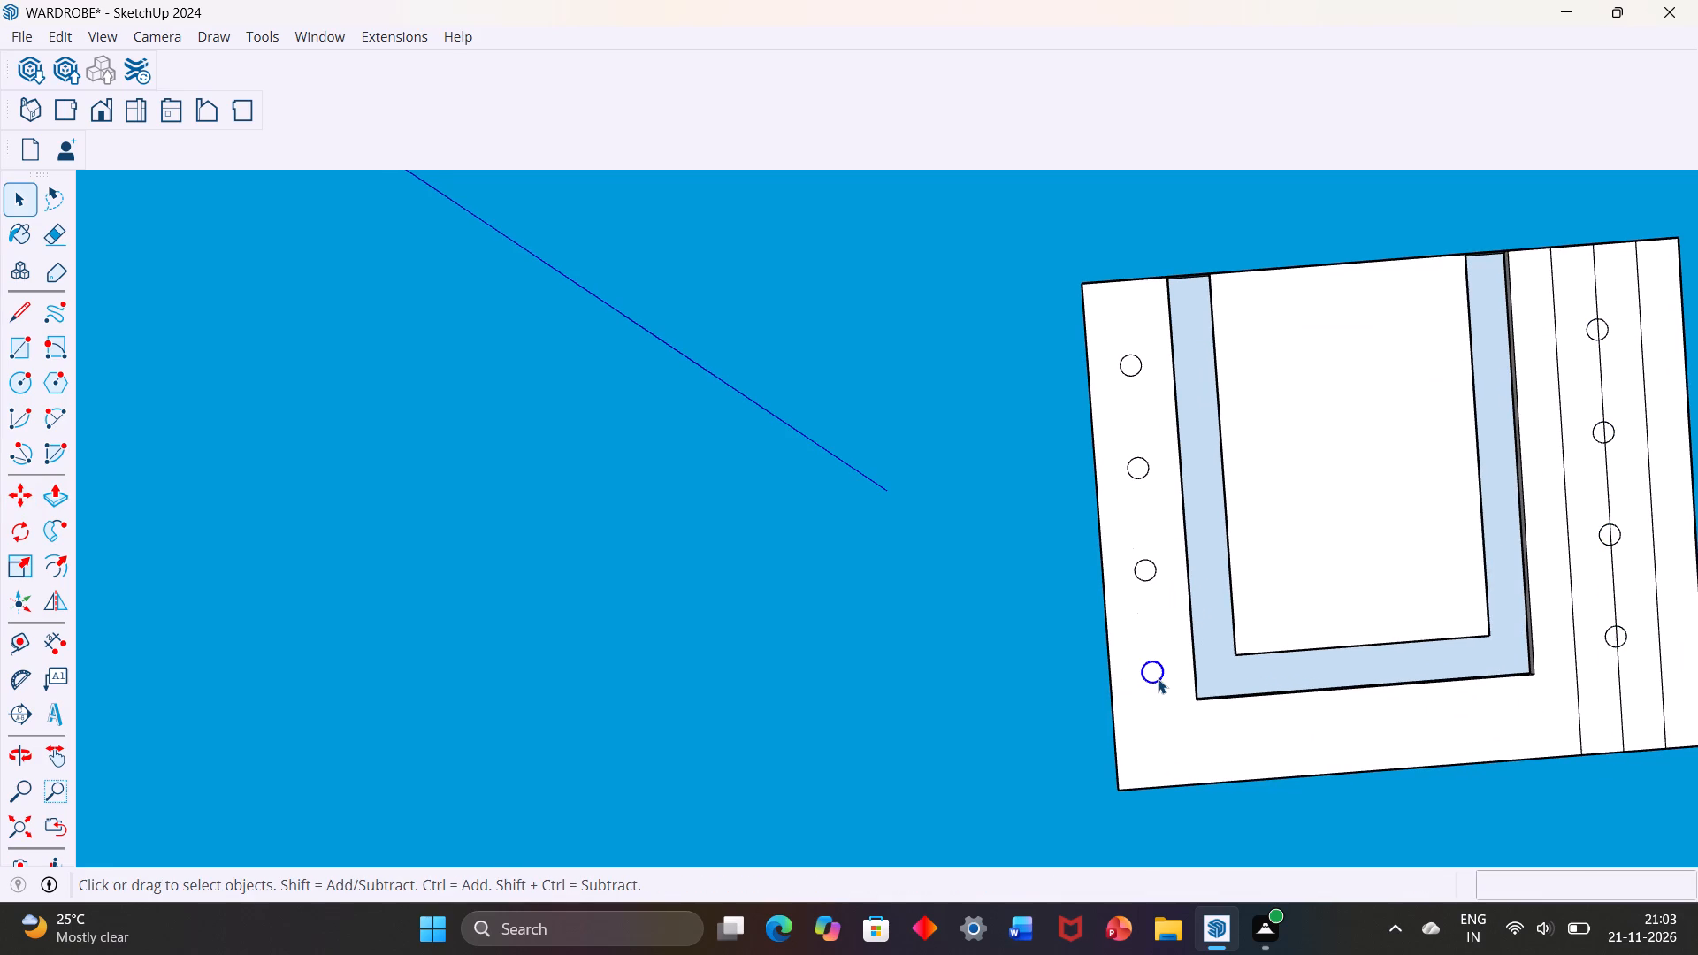
pyautogui.press('Delete')
pyautogui.click(1147, 577)
pyautogui.press('Delete')
pyautogui.click(1139, 476)
pyautogui.press('Delete')
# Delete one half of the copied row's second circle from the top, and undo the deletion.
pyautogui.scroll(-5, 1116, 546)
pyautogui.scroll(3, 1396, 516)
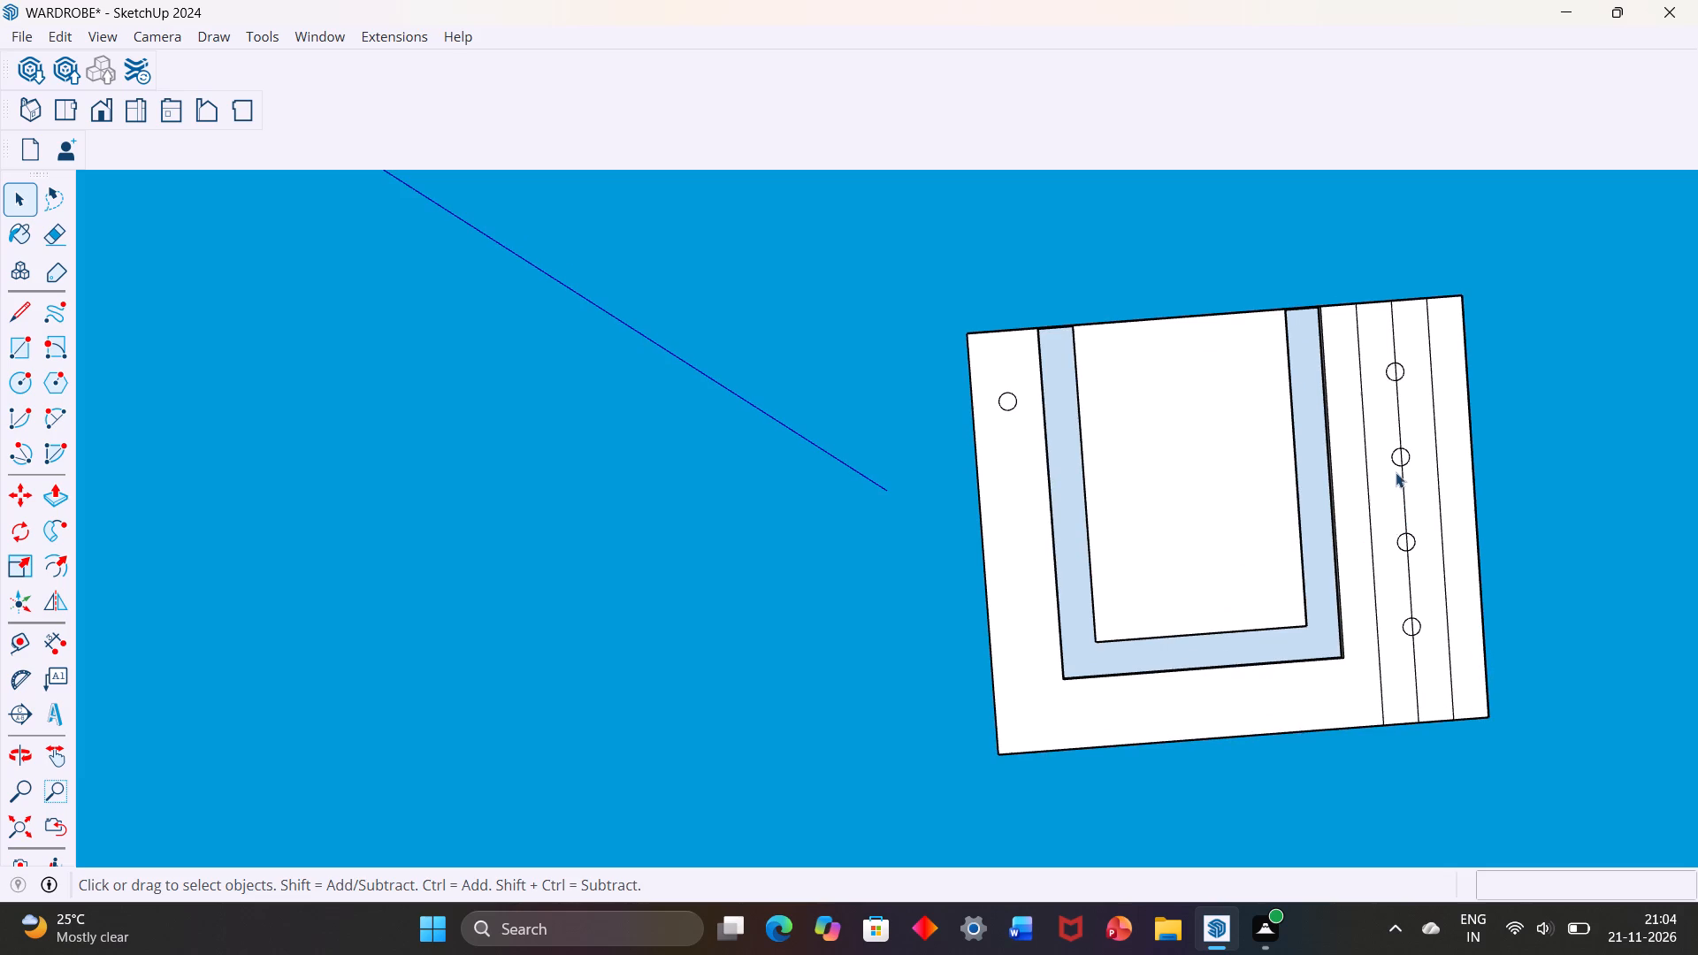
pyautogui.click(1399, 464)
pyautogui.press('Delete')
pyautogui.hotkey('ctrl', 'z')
# Delete the centre line's segments through and around the copied row's top two circles, from the panel's upper edge to the third circle.
pyautogui.scroll(1, 1405, 481)
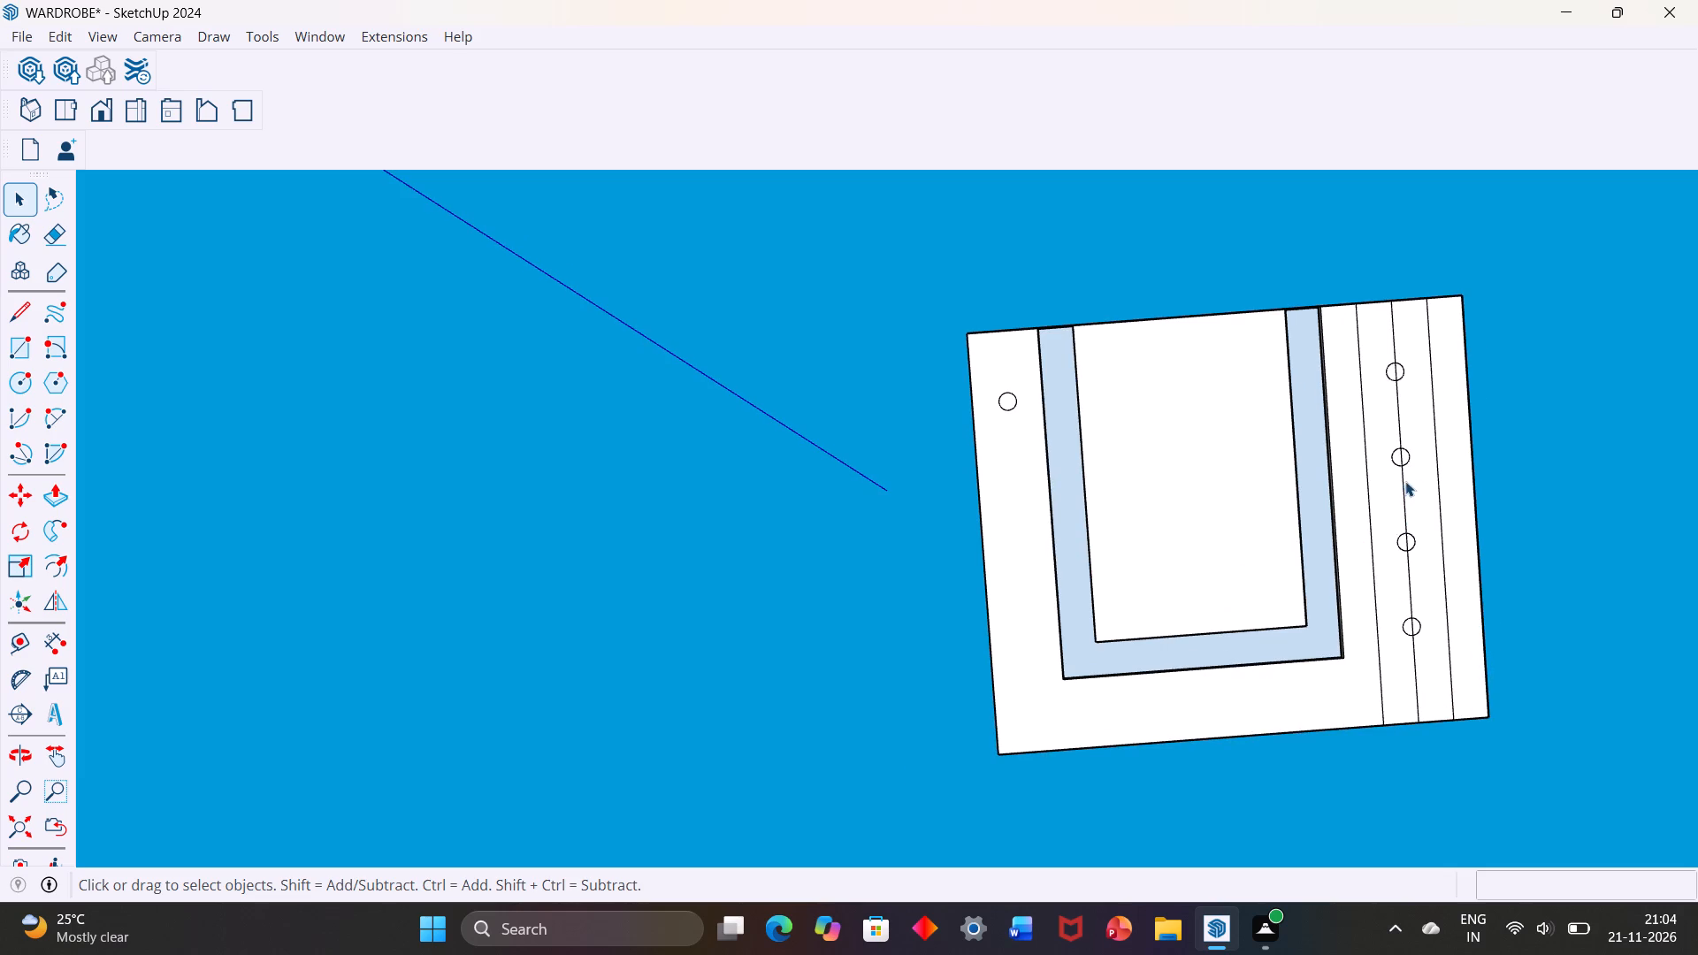
pyautogui.scroll(7, 1405, 481)
pyautogui.click(1400, 473)
pyautogui.press('Delete')
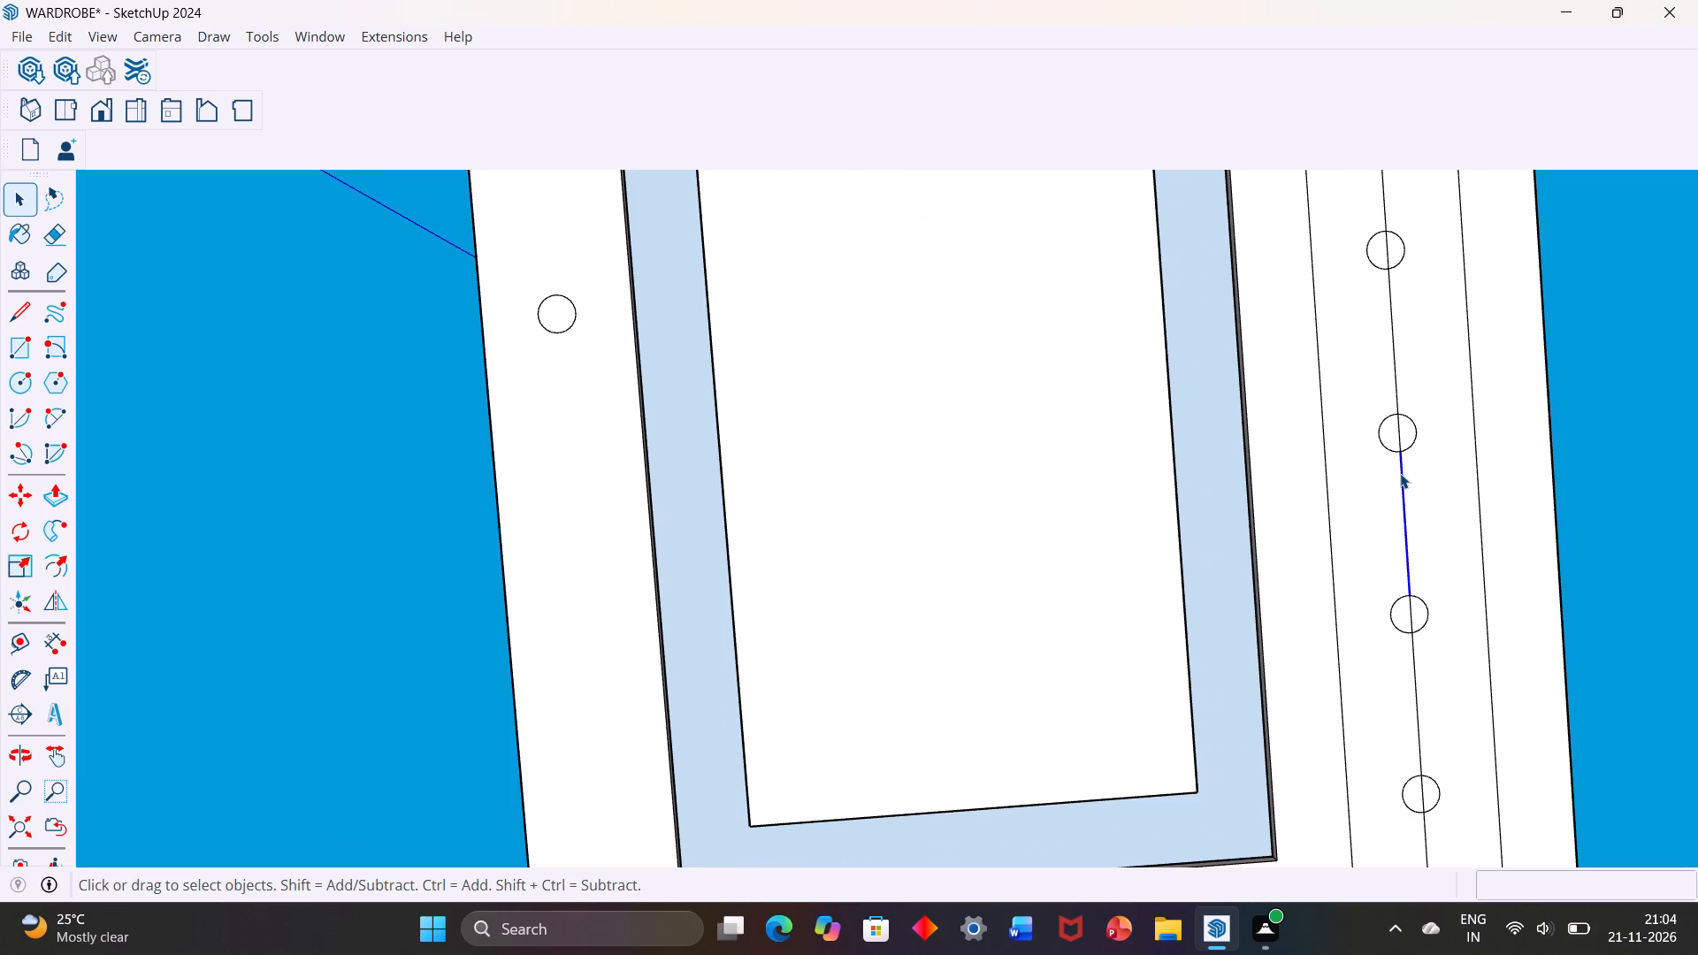
pyautogui.click(1398, 439)
pyautogui.press('Delete')
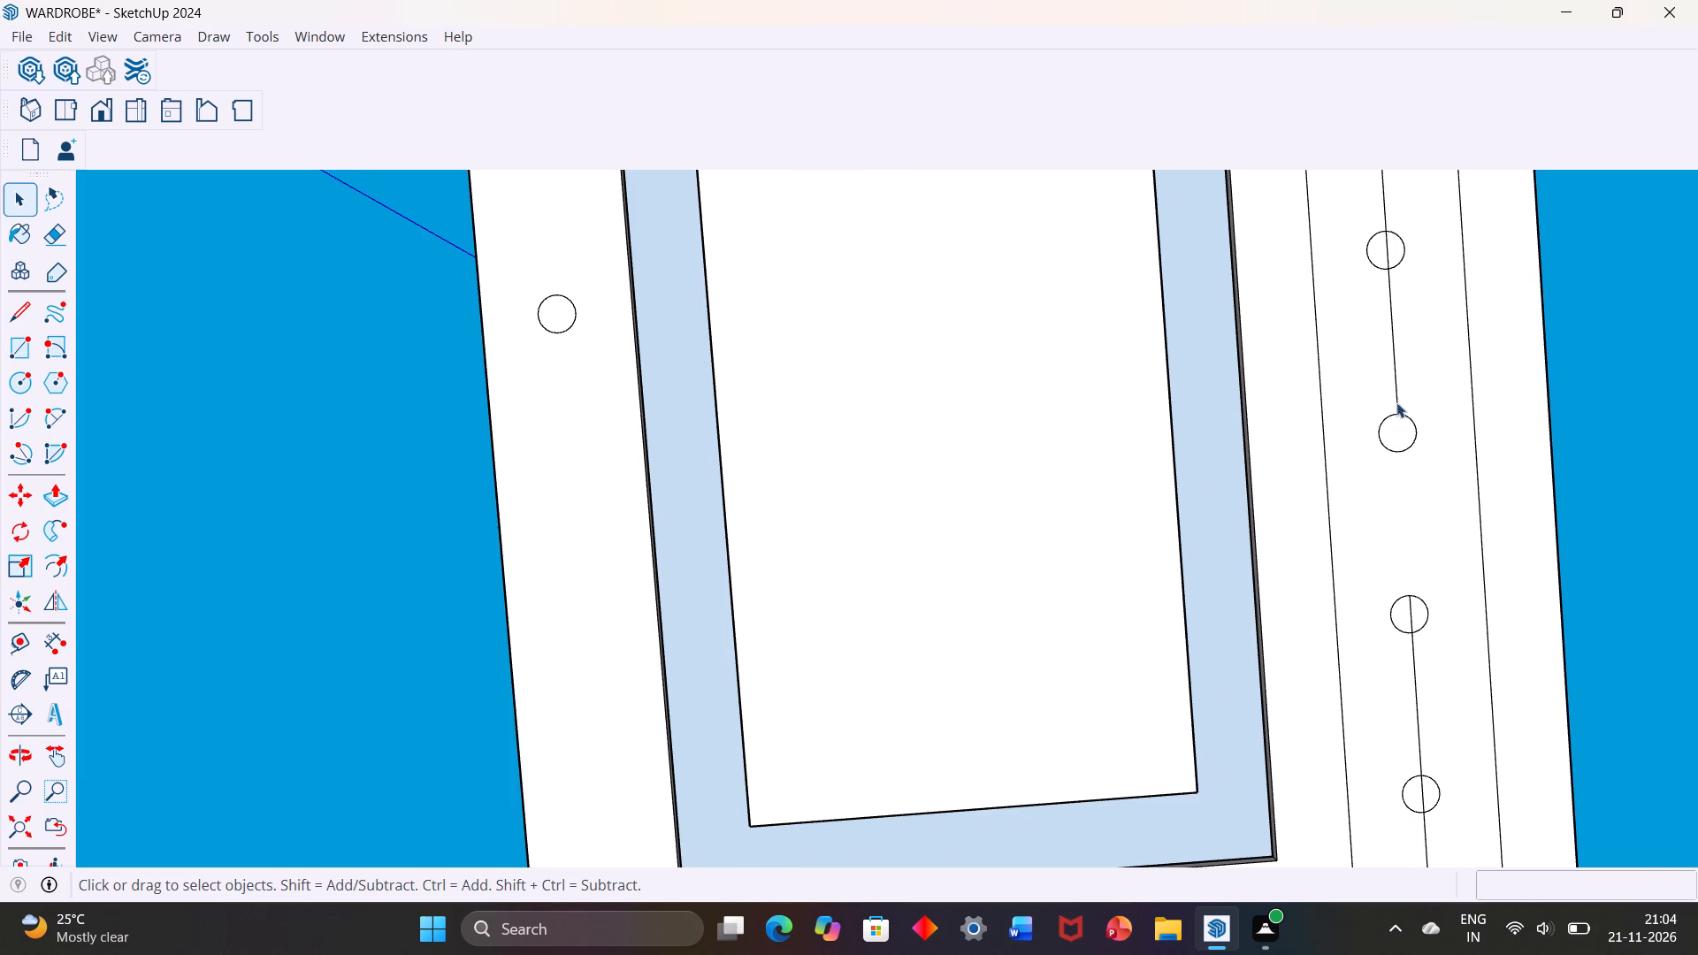
pyautogui.click(1395, 384)
pyautogui.press('Delete')
pyautogui.click(1385, 245)
pyautogui.press('Delete')
pyautogui.click(1384, 218)
pyautogui.press('Delete')
# Delete the centre line's remaining segments through and between the copied row's lower two circles and down to the panel's lower edge.
pyautogui.scroll(-3, 1420, 373)
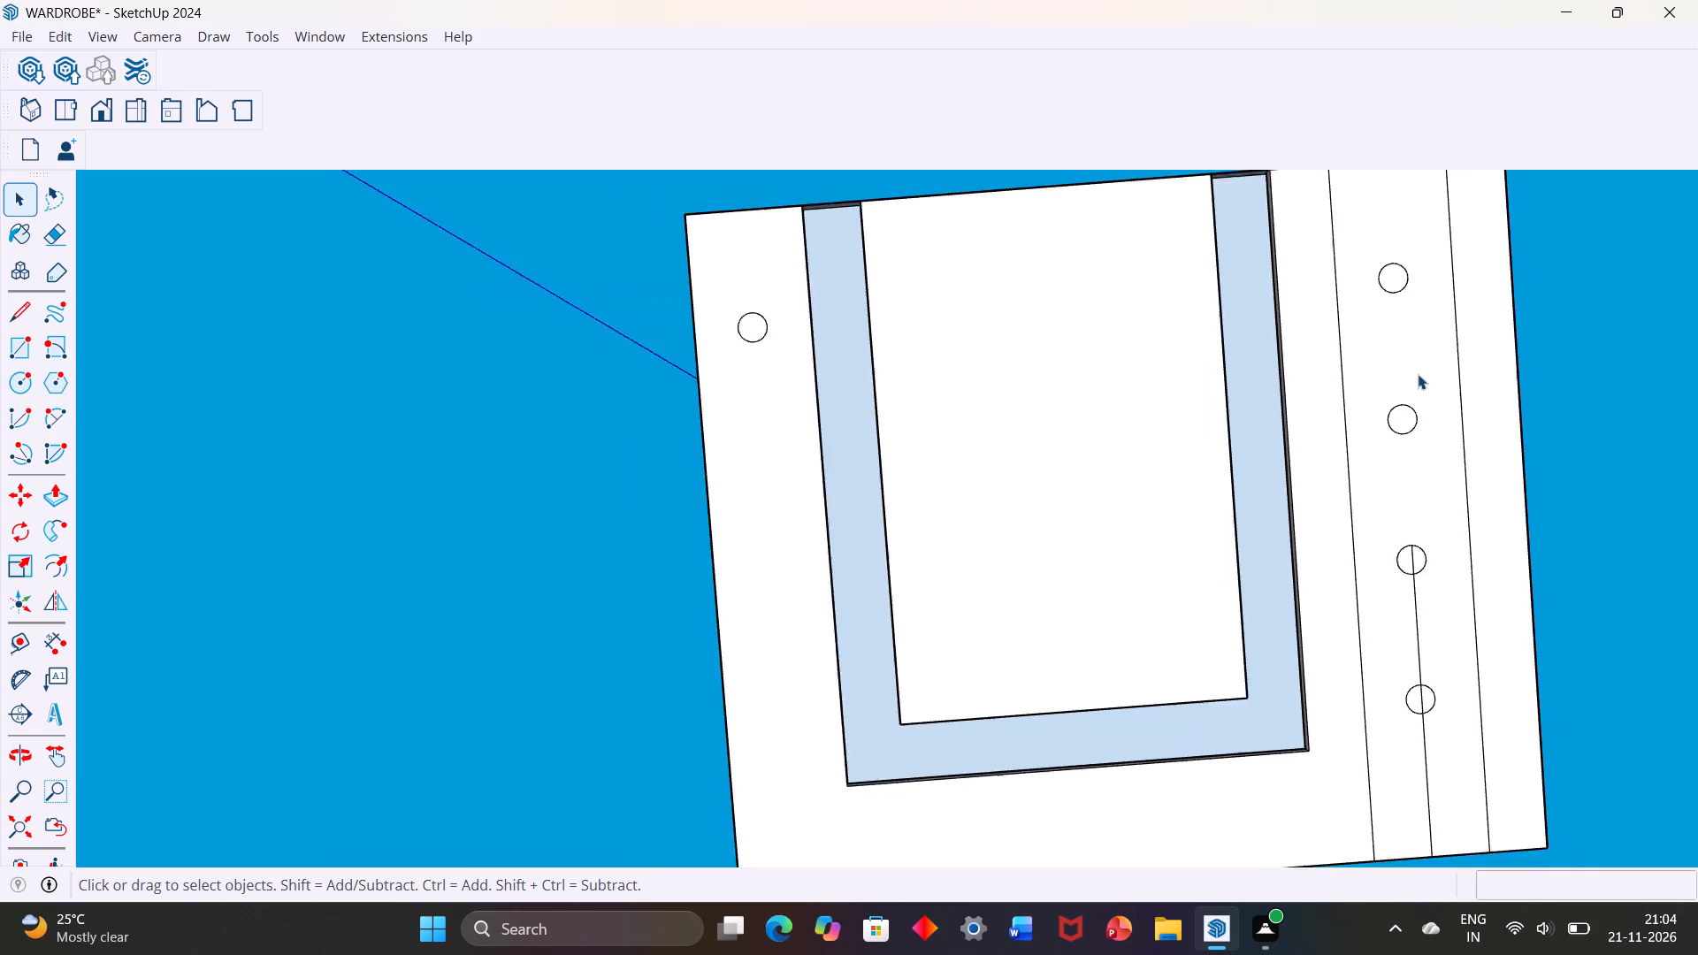
pyautogui.scroll(-1, 1418, 374)
pyautogui.scroll(3, 1420, 415)
pyautogui.click(1414, 421)
pyautogui.scroll(-5, 1389, 398)
pyautogui.scroll(4, 1397, 531)
pyautogui.click(1403, 527)
pyautogui.press('Delete')
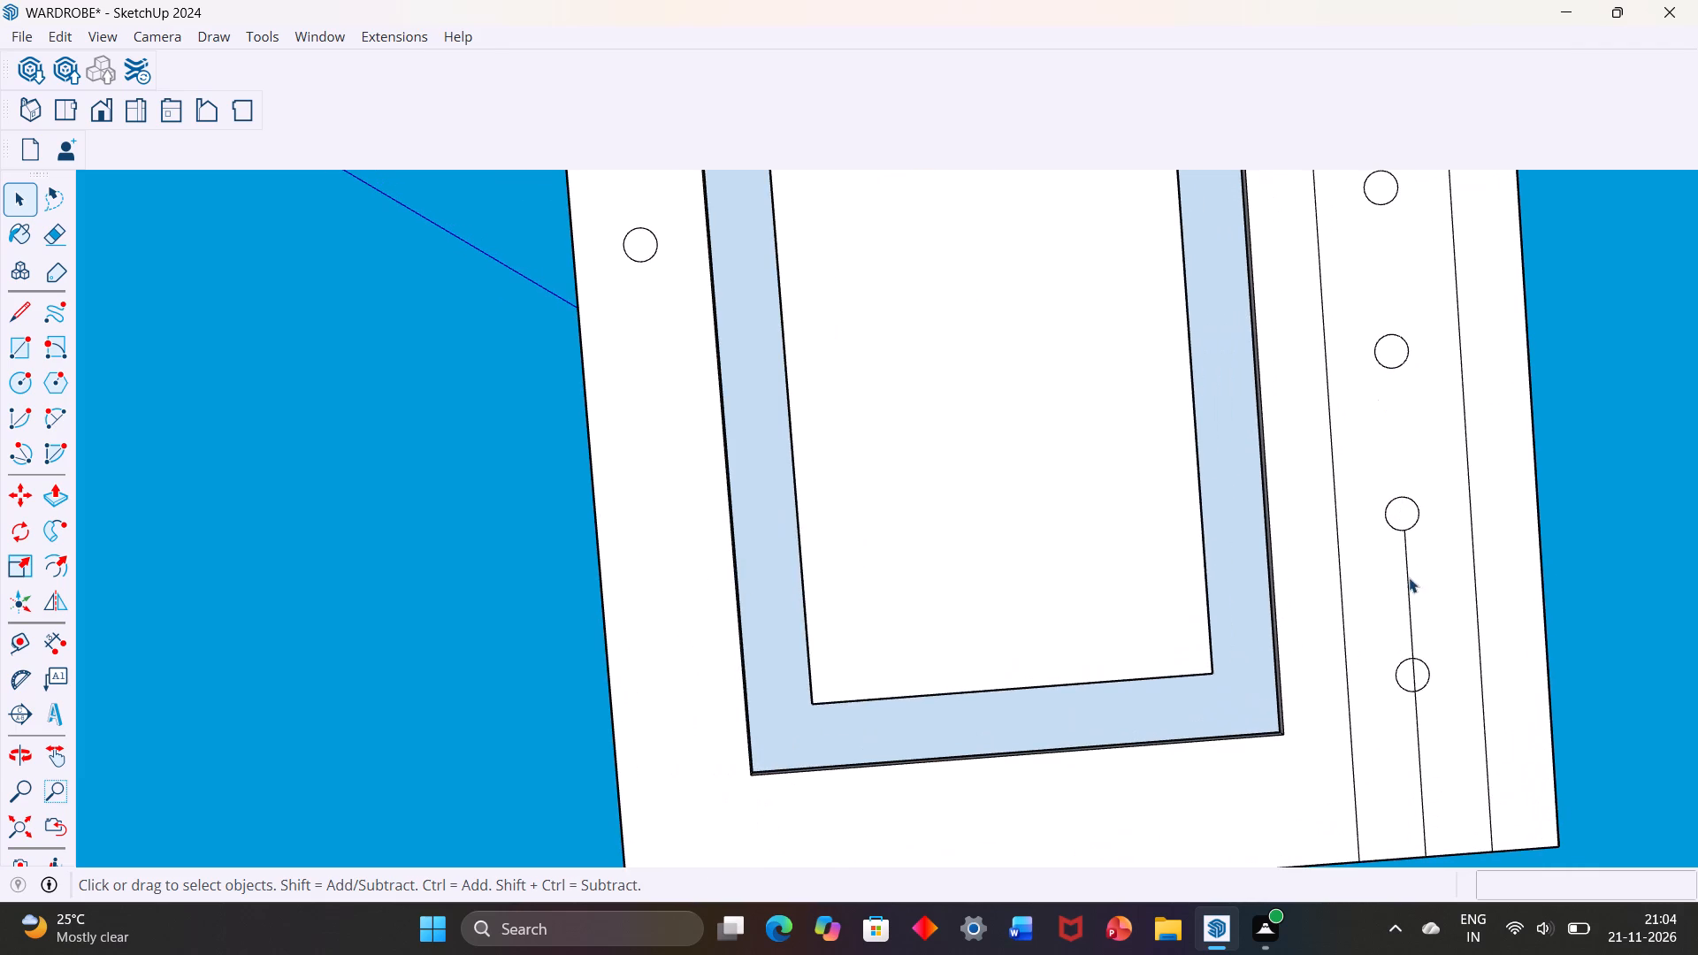
pyautogui.click(1405, 583)
pyautogui.click(1566, 524)
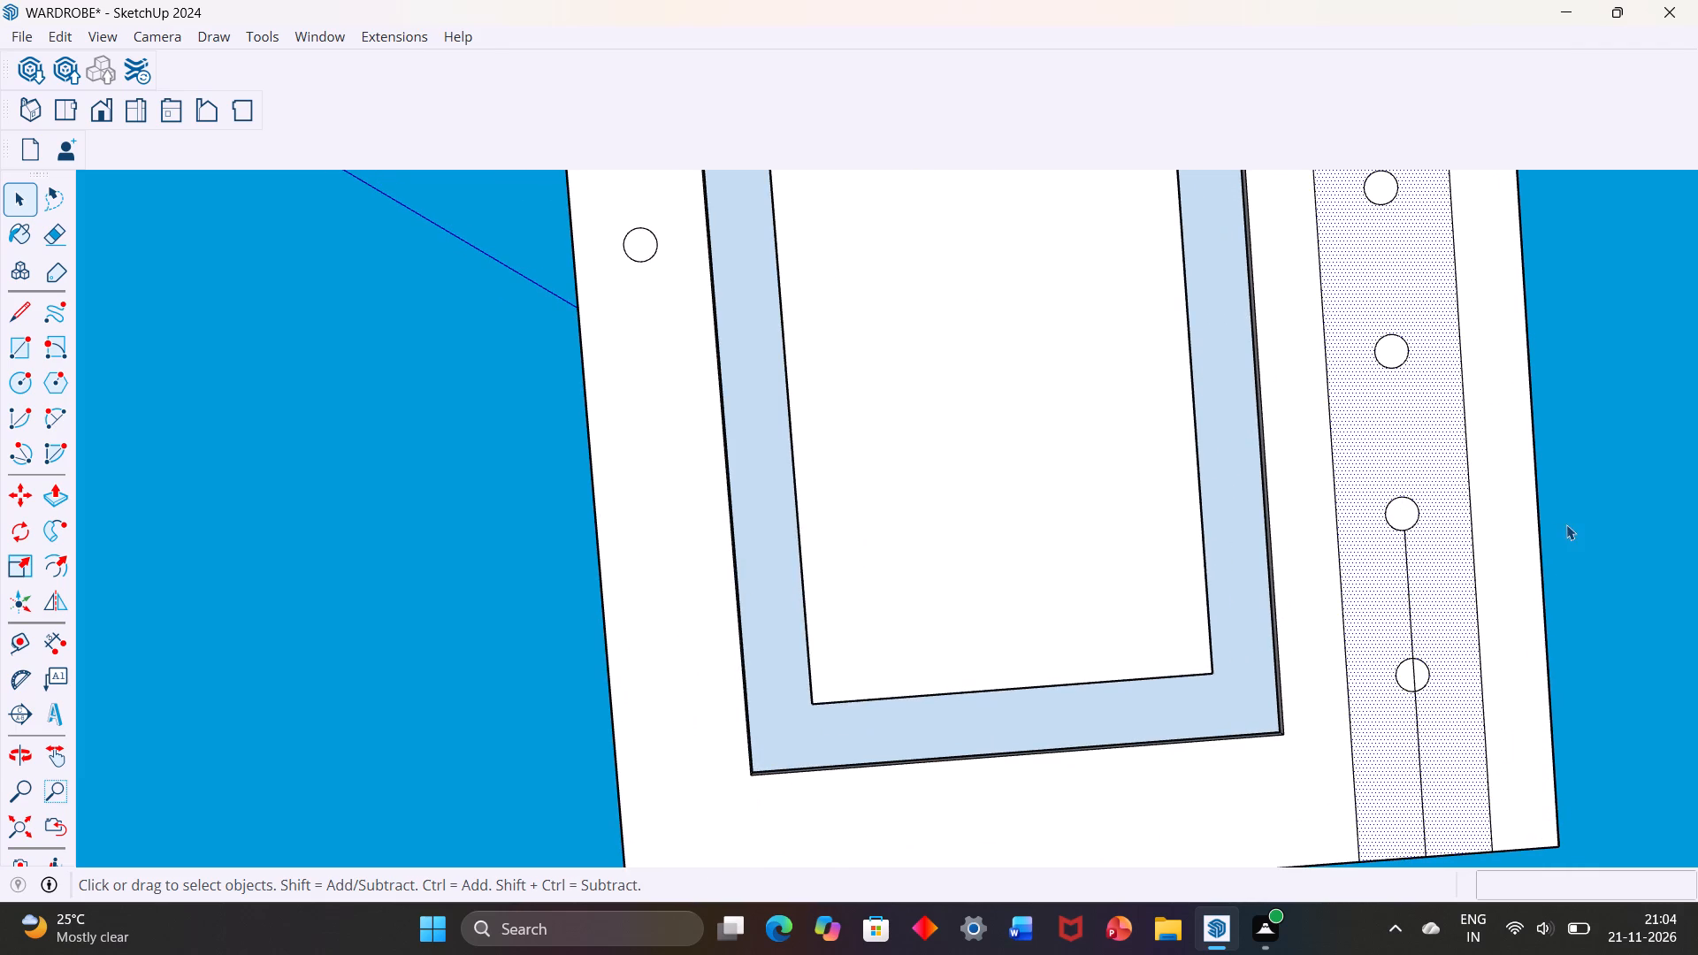
pyautogui.click(1409, 595)
pyautogui.press('Delete')
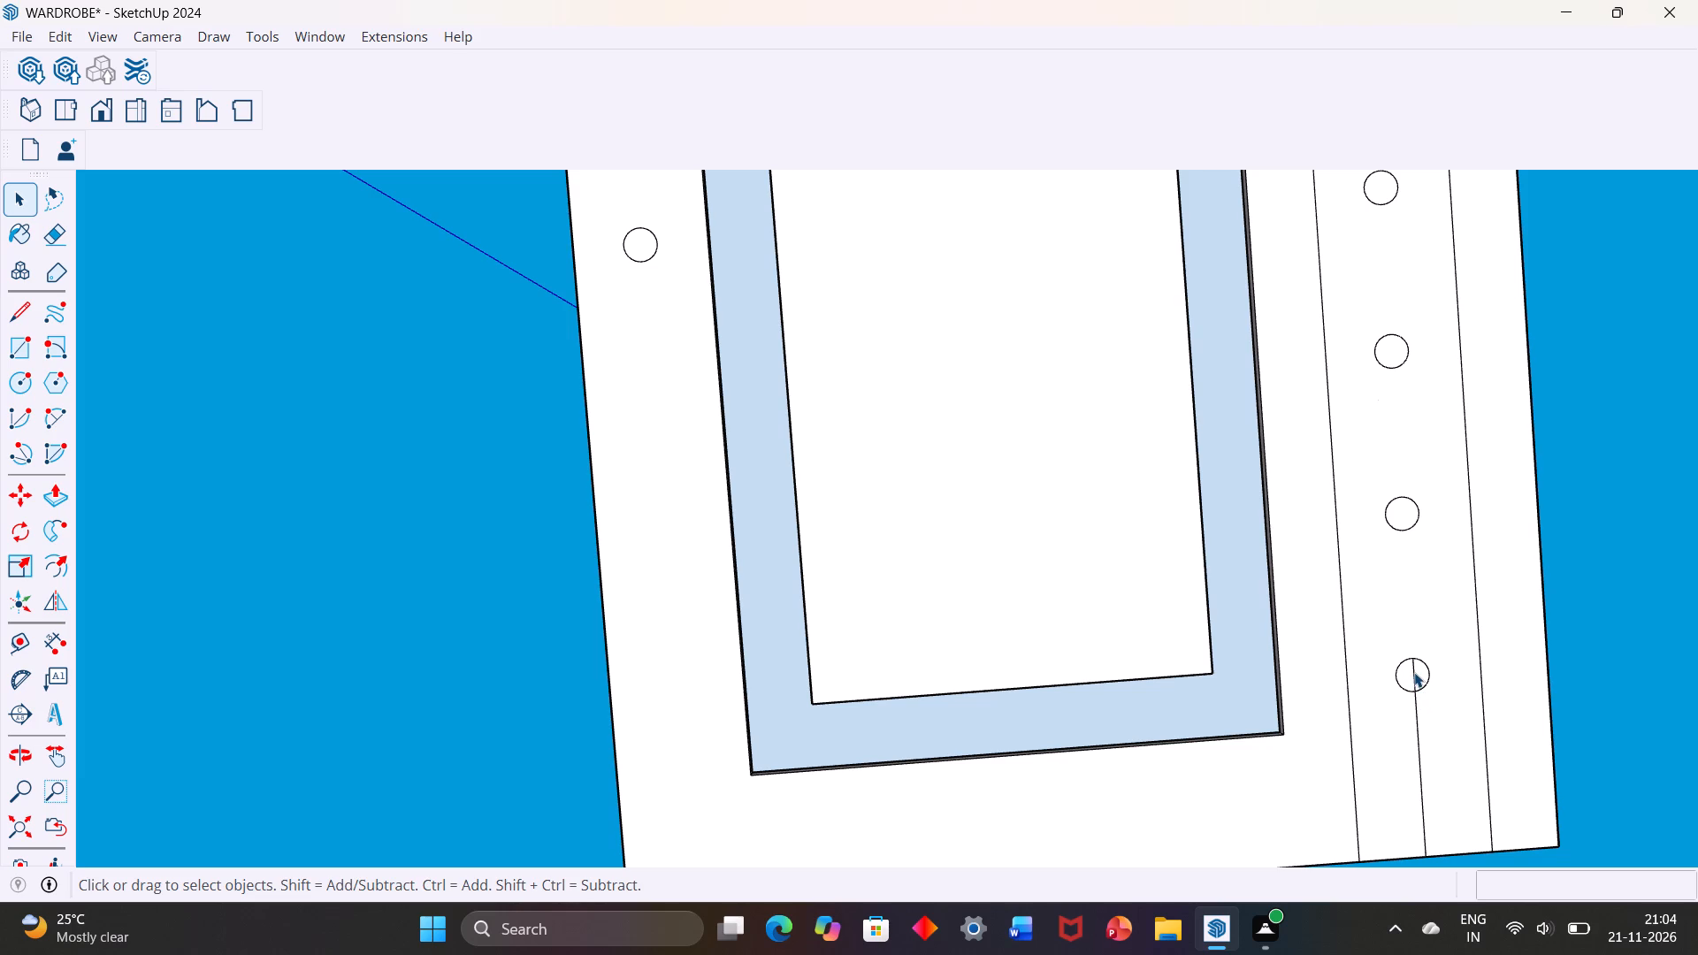
pyautogui.click(1414, 672)
pyautogui.press('Delete')
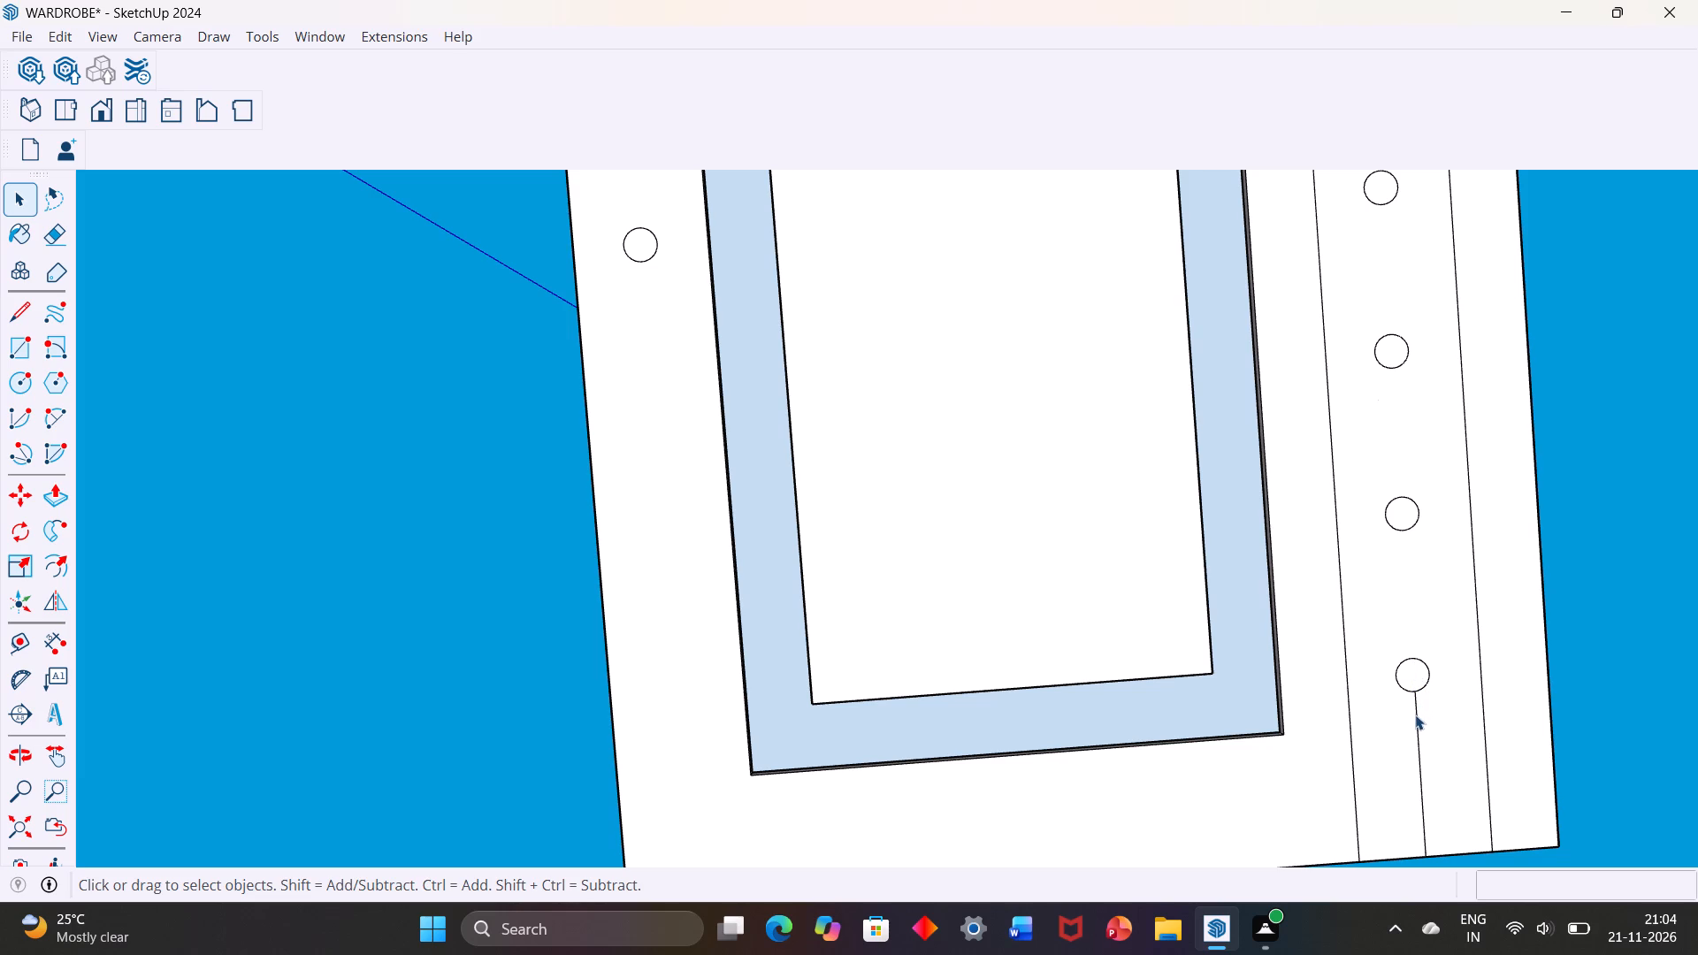
pyautogui.click(1415, 714)
pyautogui.press('Delete')
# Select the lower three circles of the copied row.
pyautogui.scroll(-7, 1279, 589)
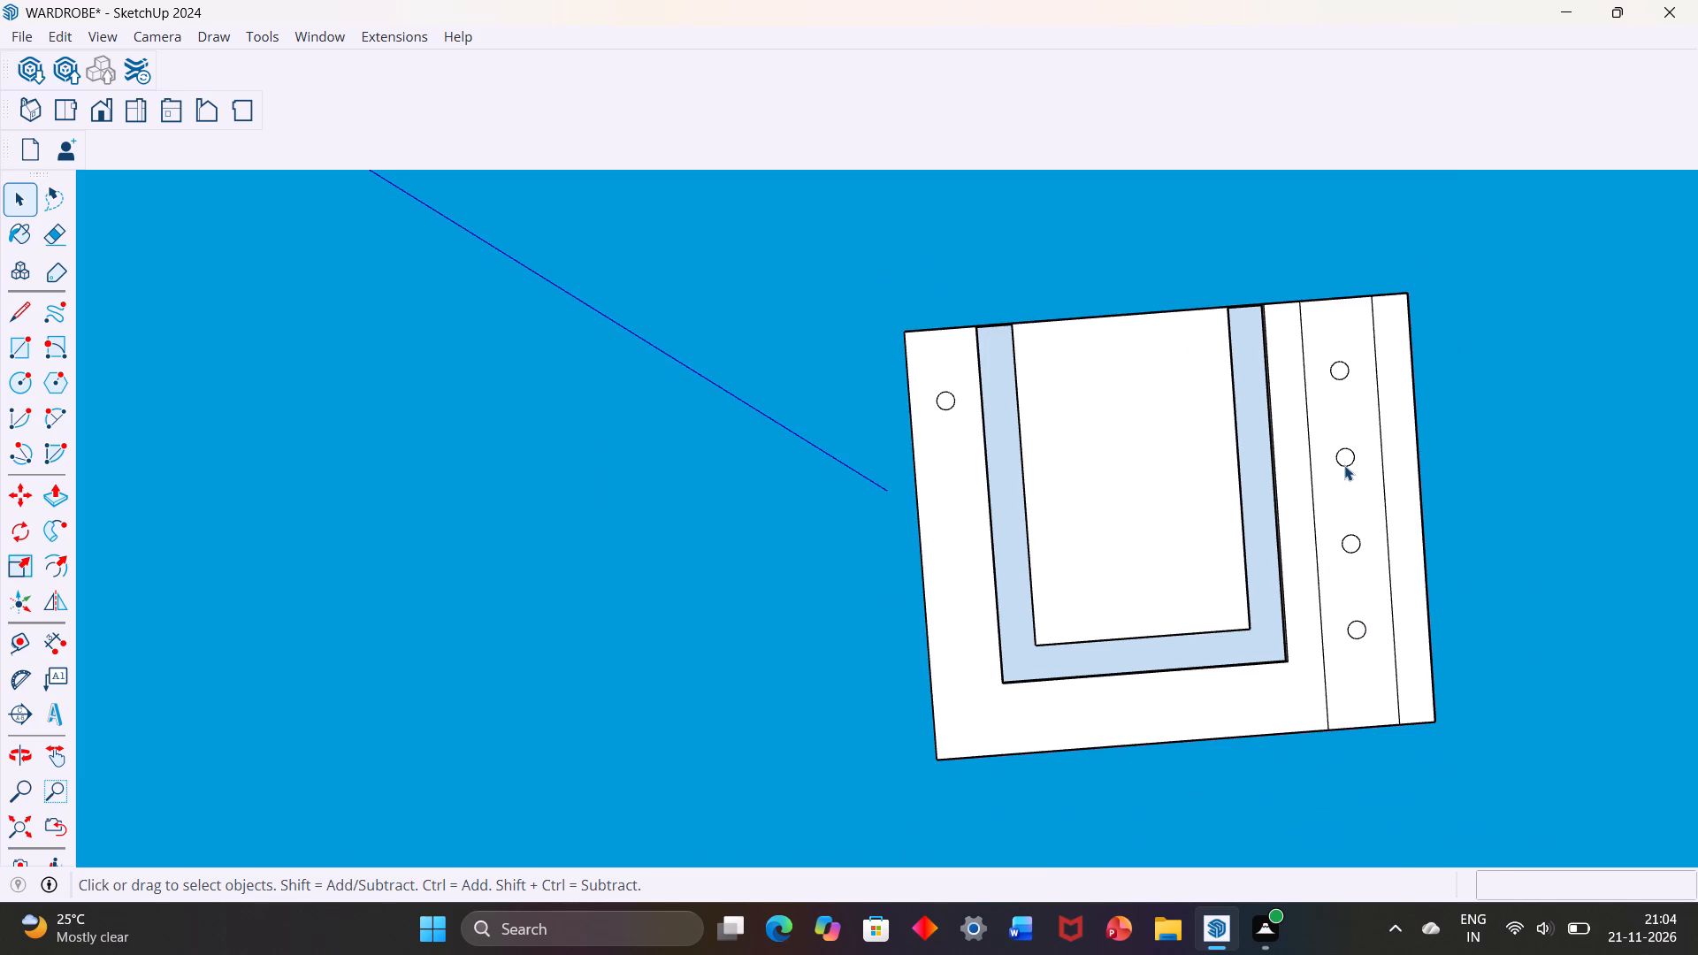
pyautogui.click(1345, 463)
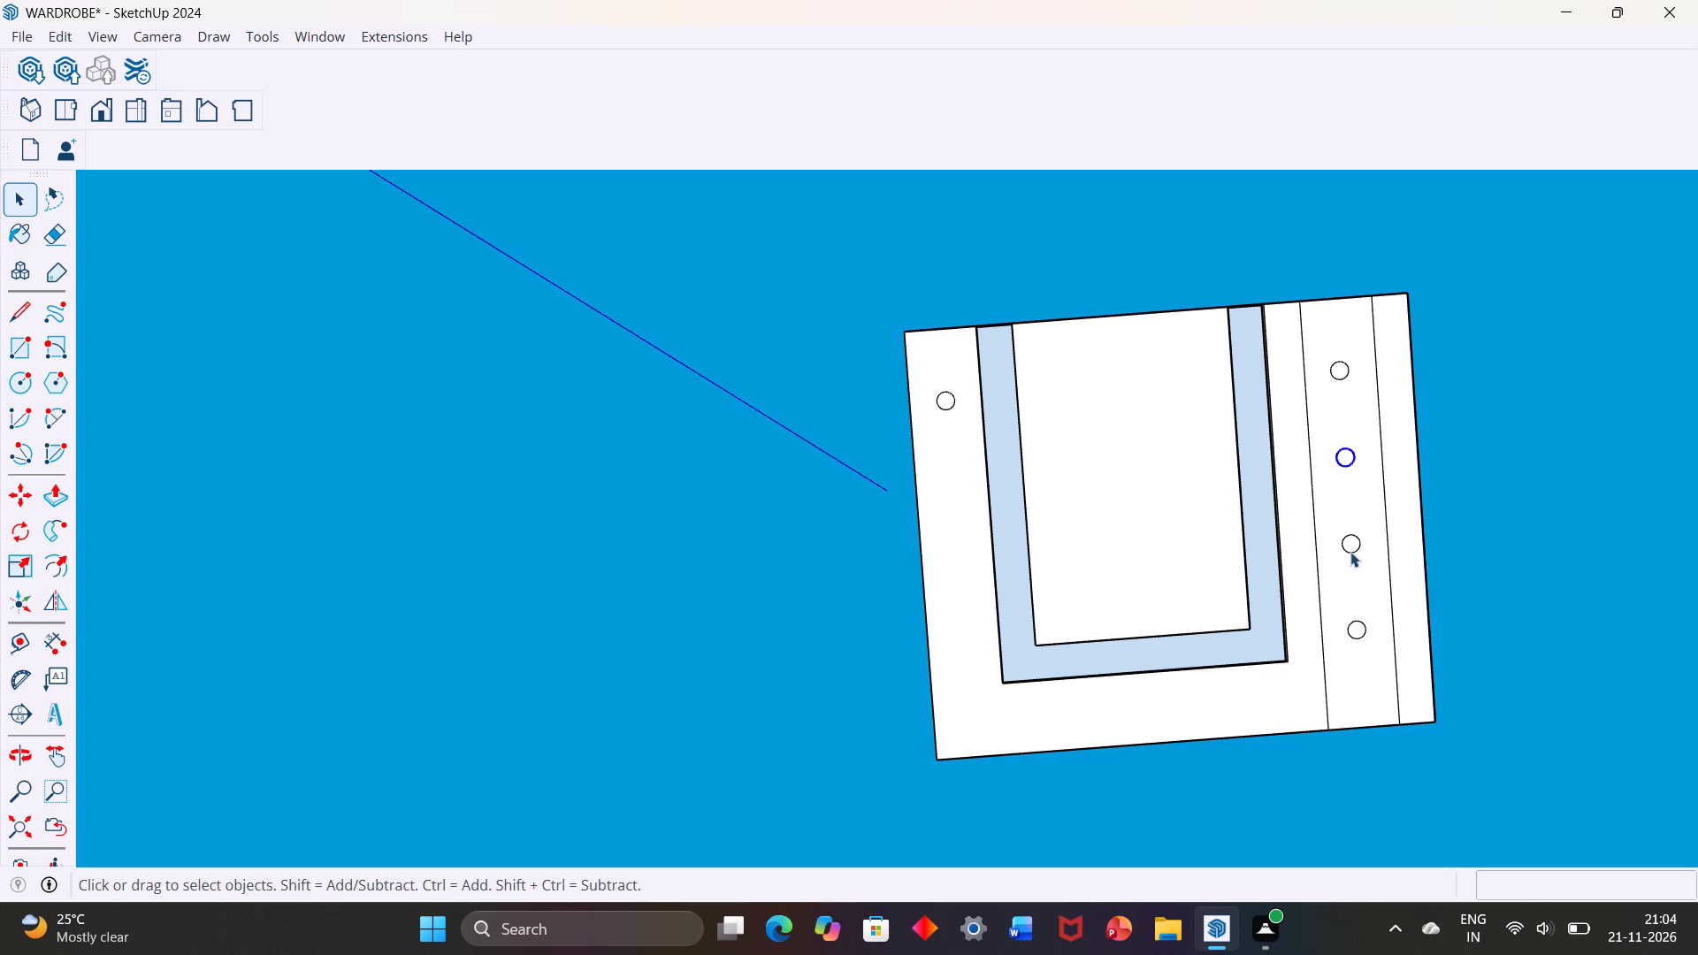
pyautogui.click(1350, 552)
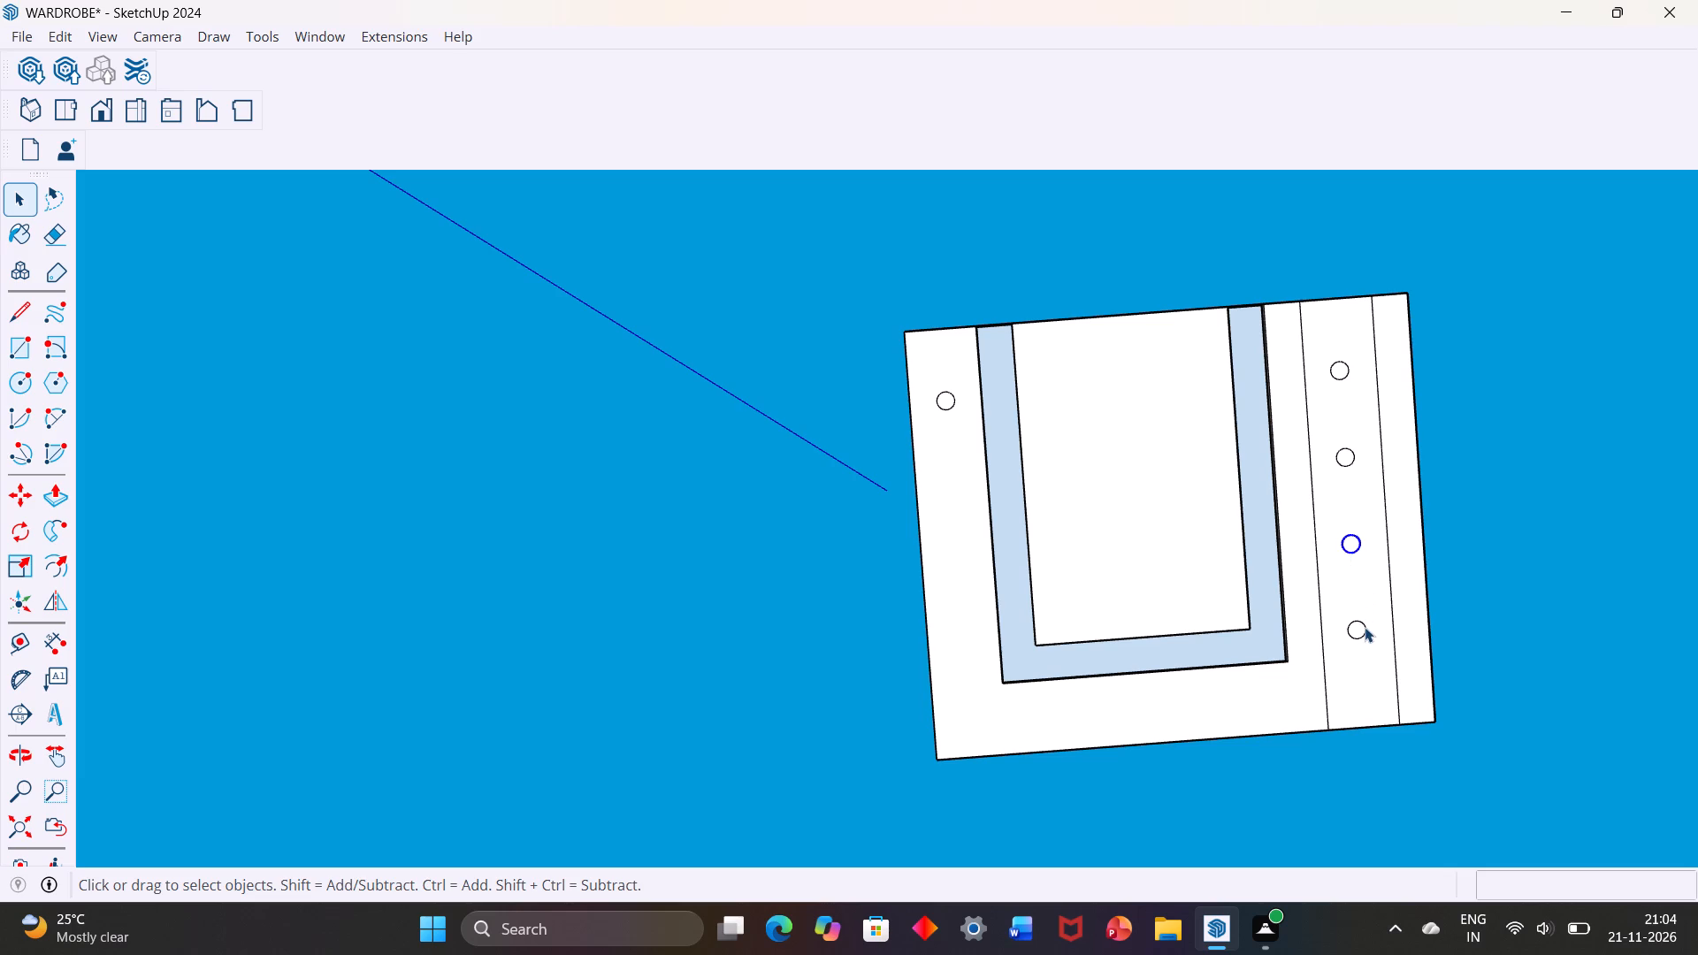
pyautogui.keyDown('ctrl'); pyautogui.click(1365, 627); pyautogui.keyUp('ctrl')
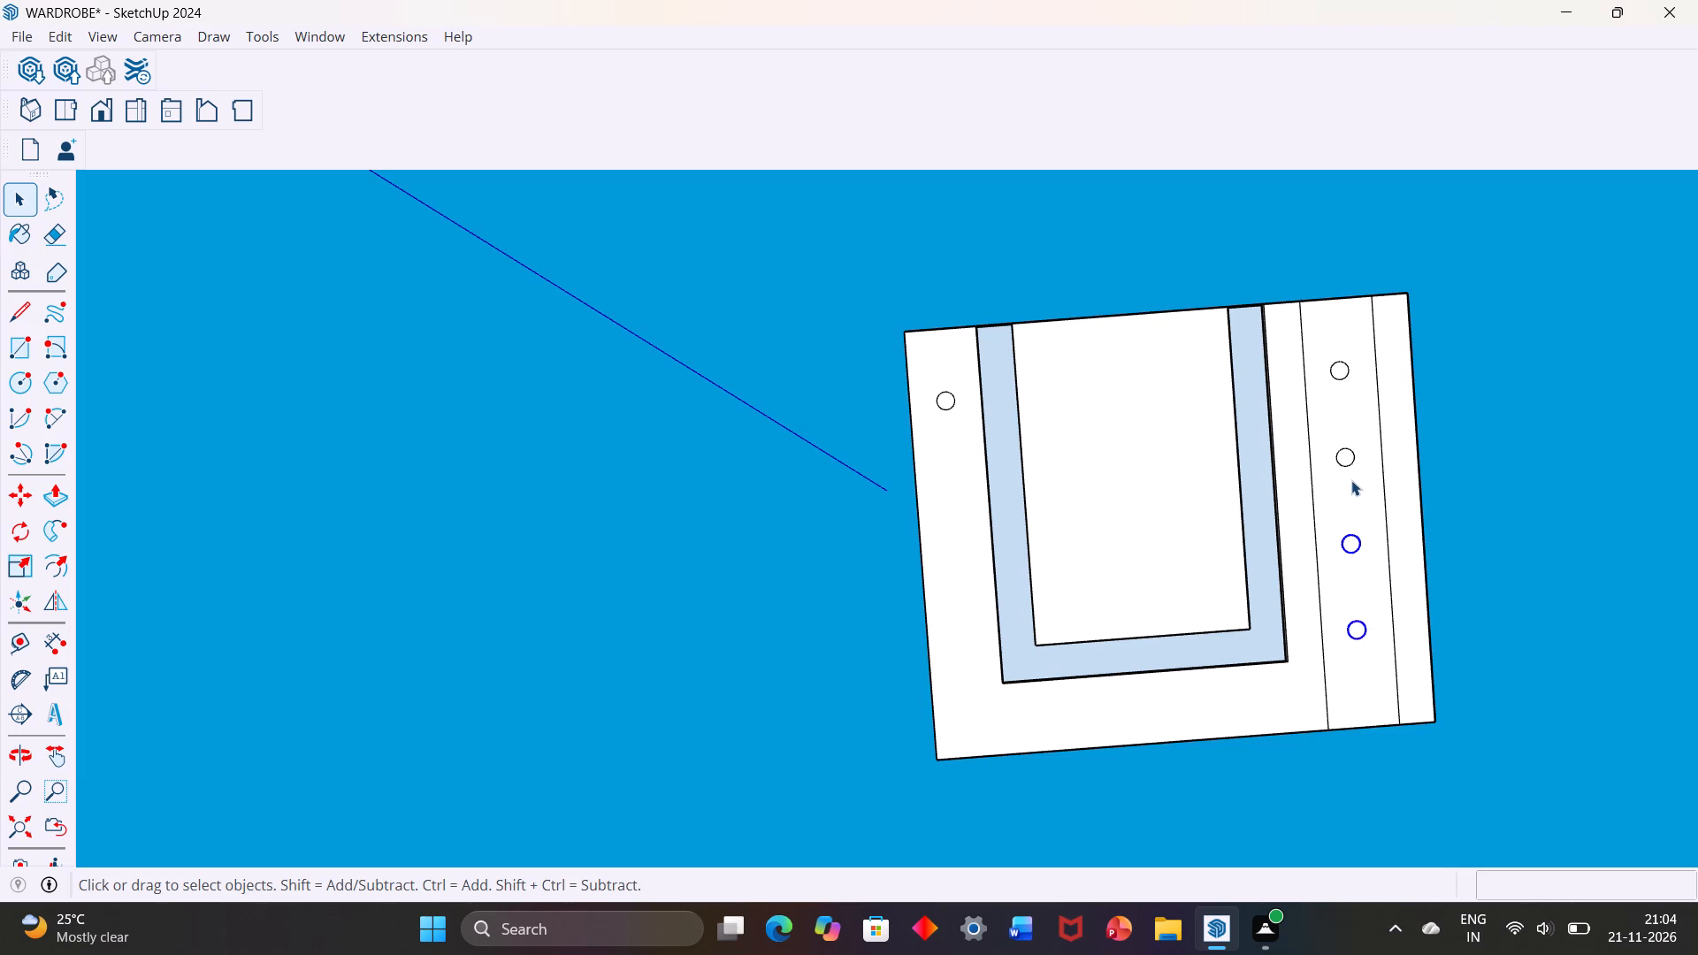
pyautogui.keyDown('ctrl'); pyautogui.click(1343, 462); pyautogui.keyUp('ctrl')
# Draw a 12' line along the green axis through the original row's remaining circle, from the panel's upper edge to its lower edge.
pyautogui.click(22, 317)
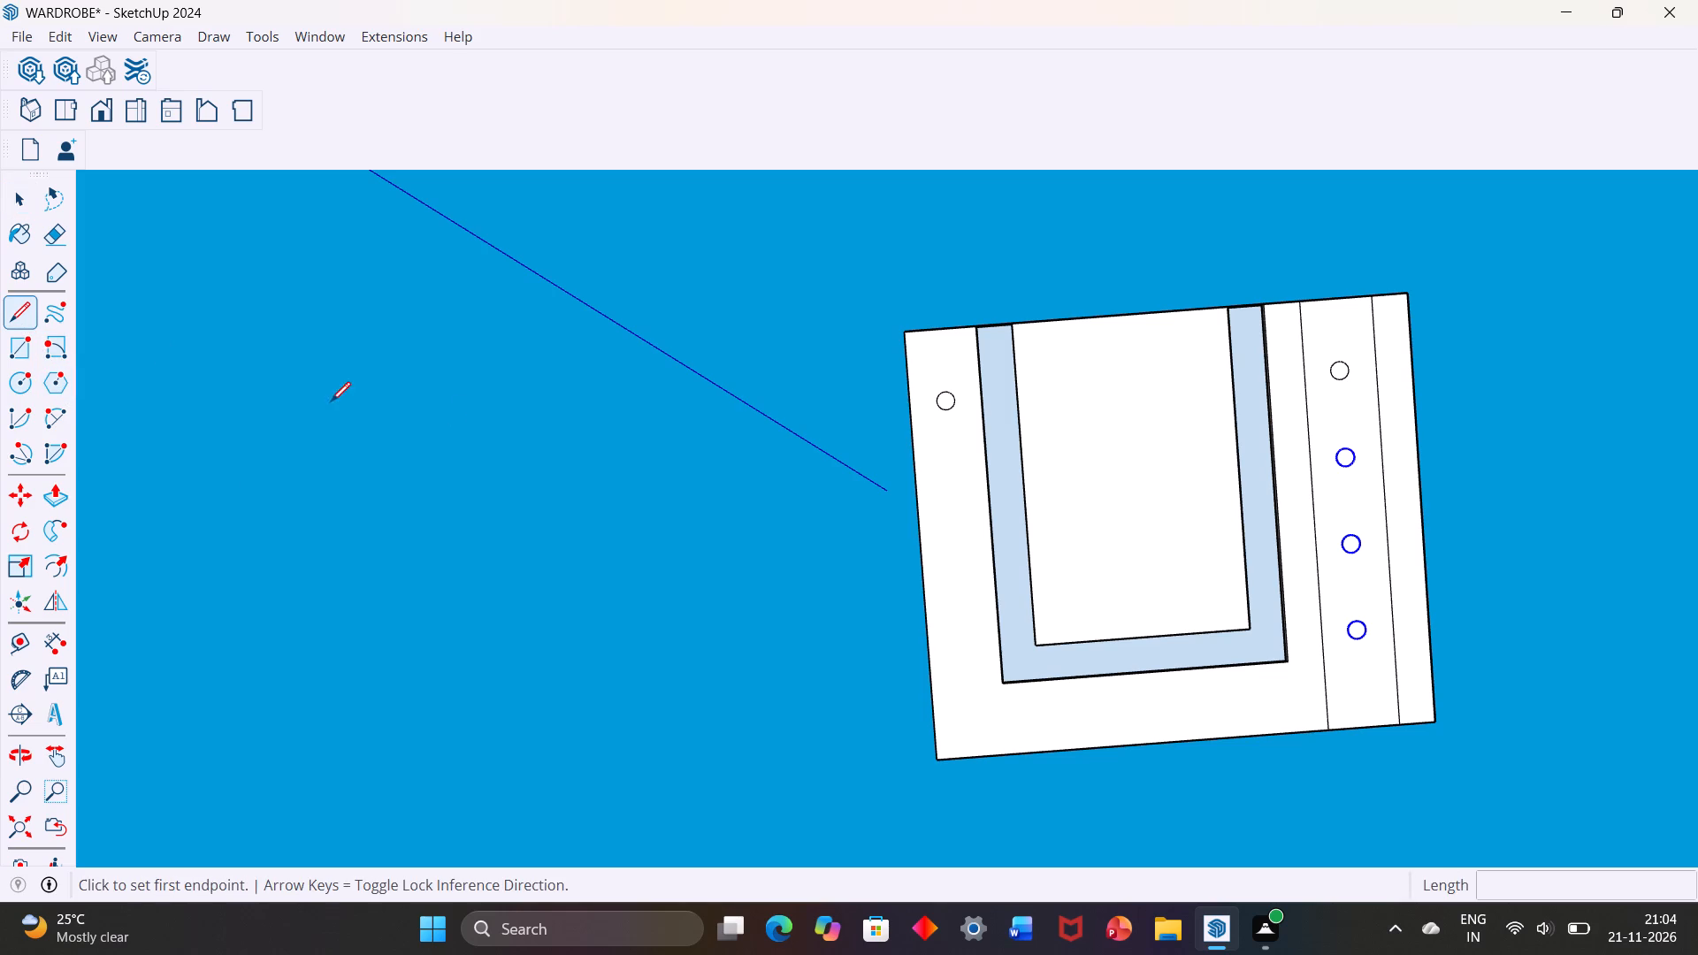
pyautogui.scroll(3, 994, 414)
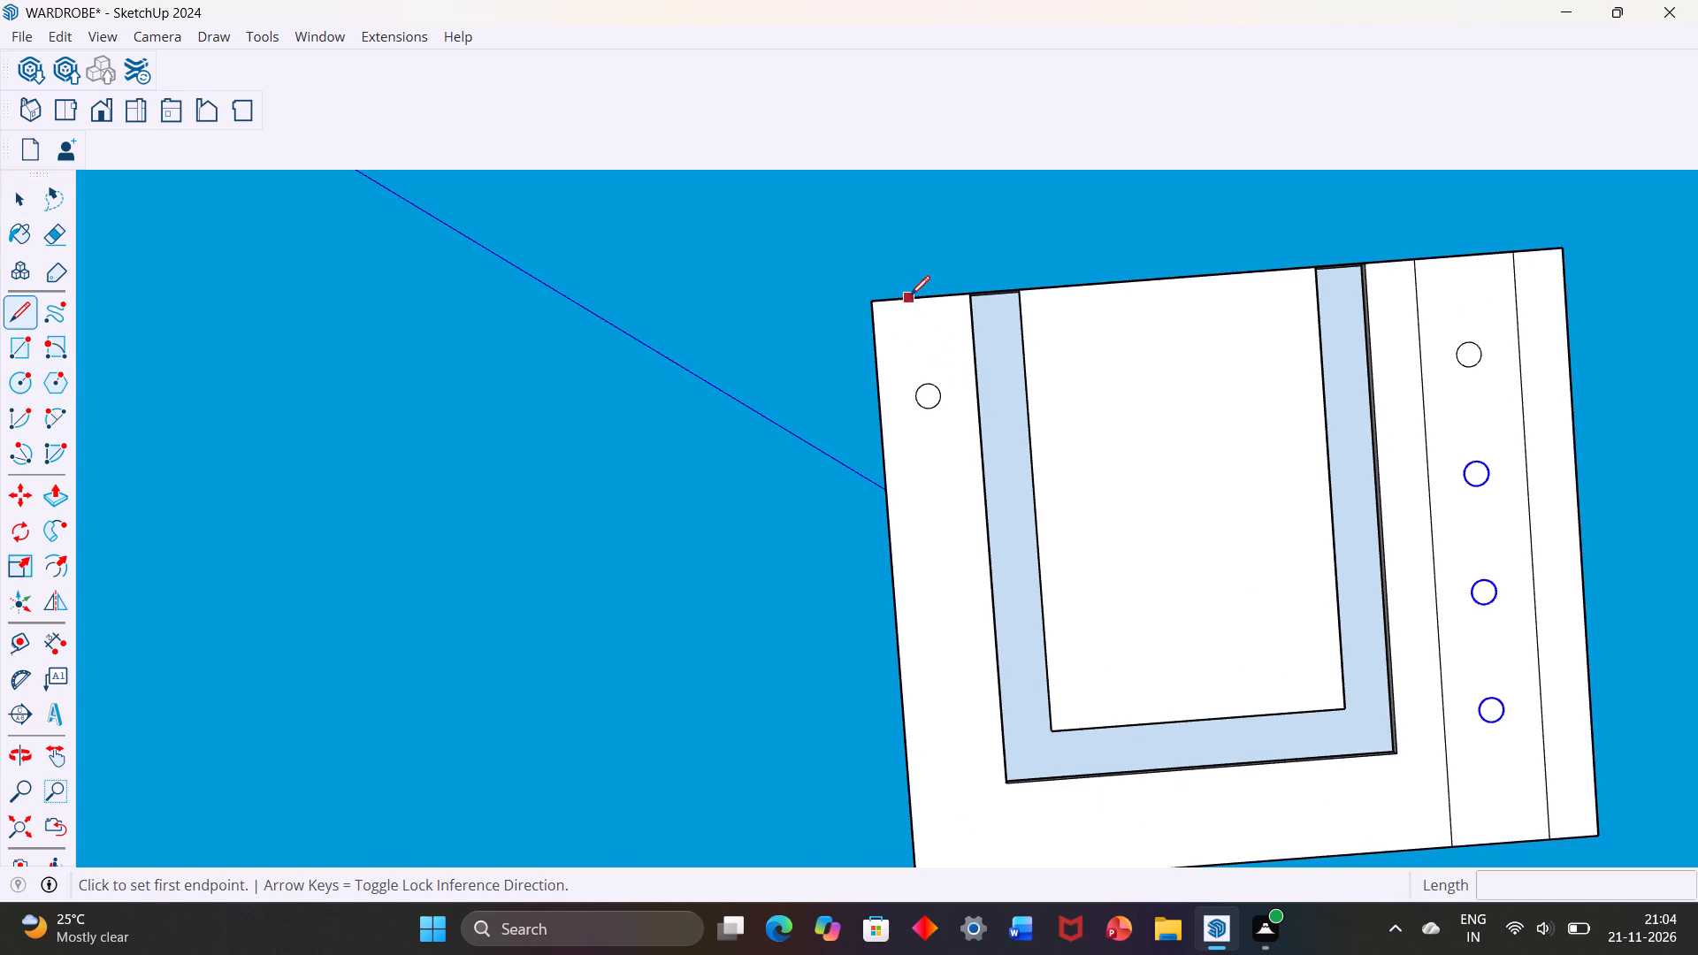
pyautogui.click(917, 294)
pyautogui.scroll(-5, 923, 441)
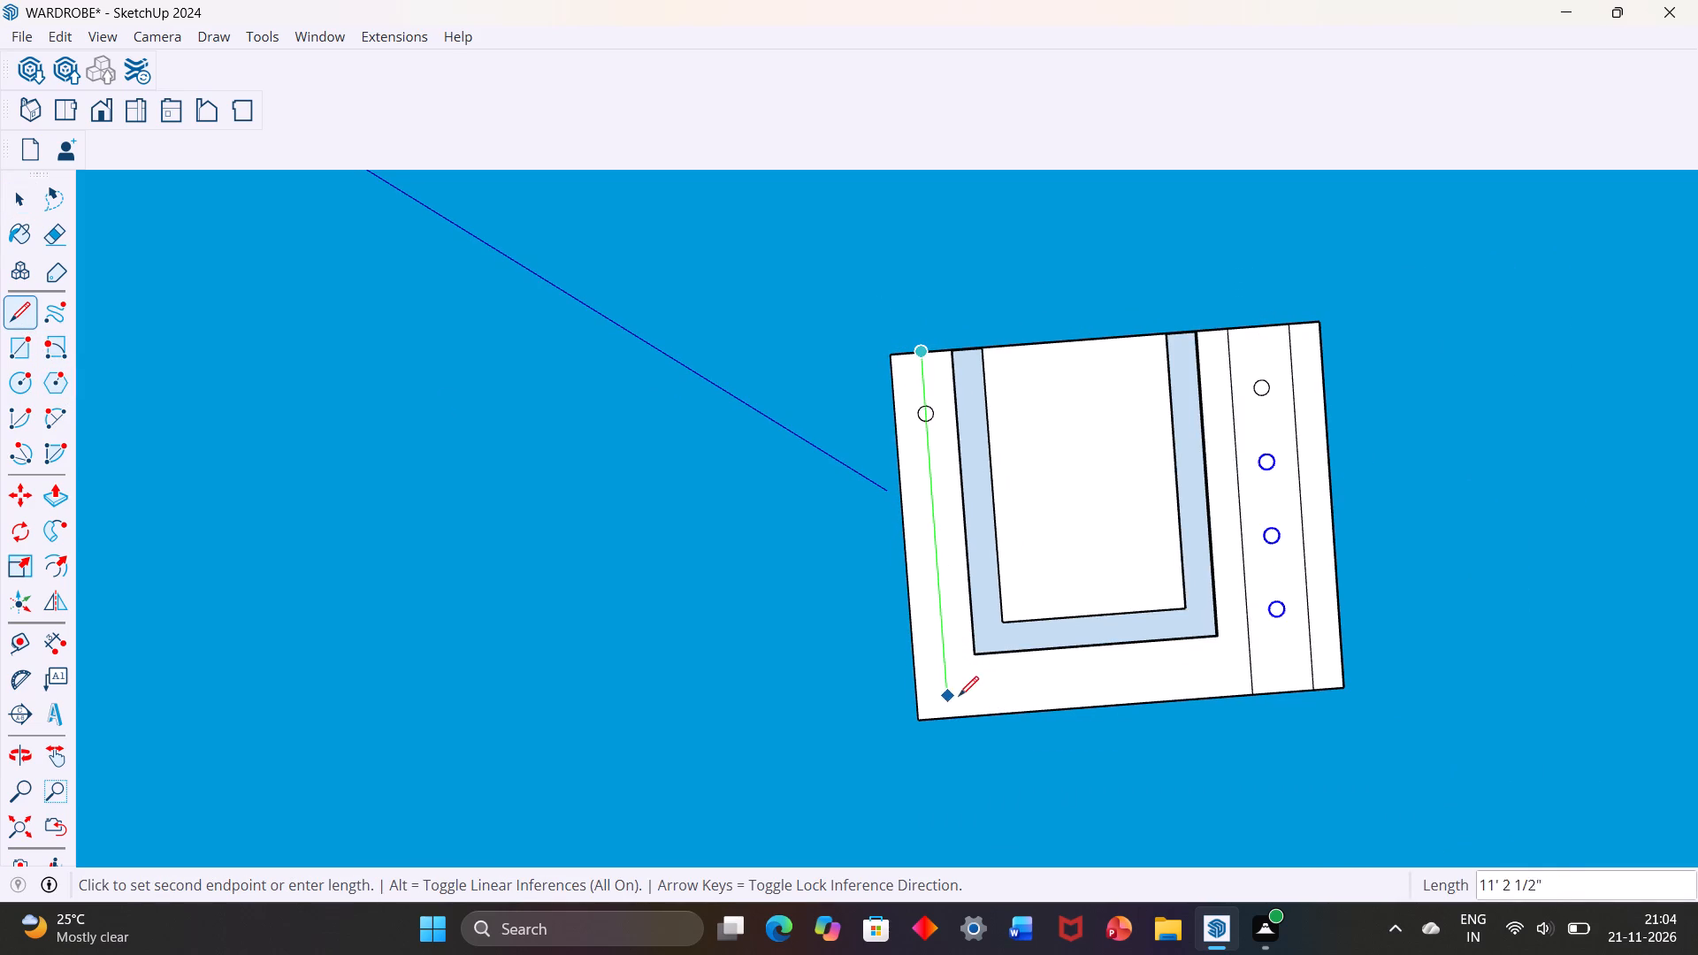
pyautogui.click(949, 718)
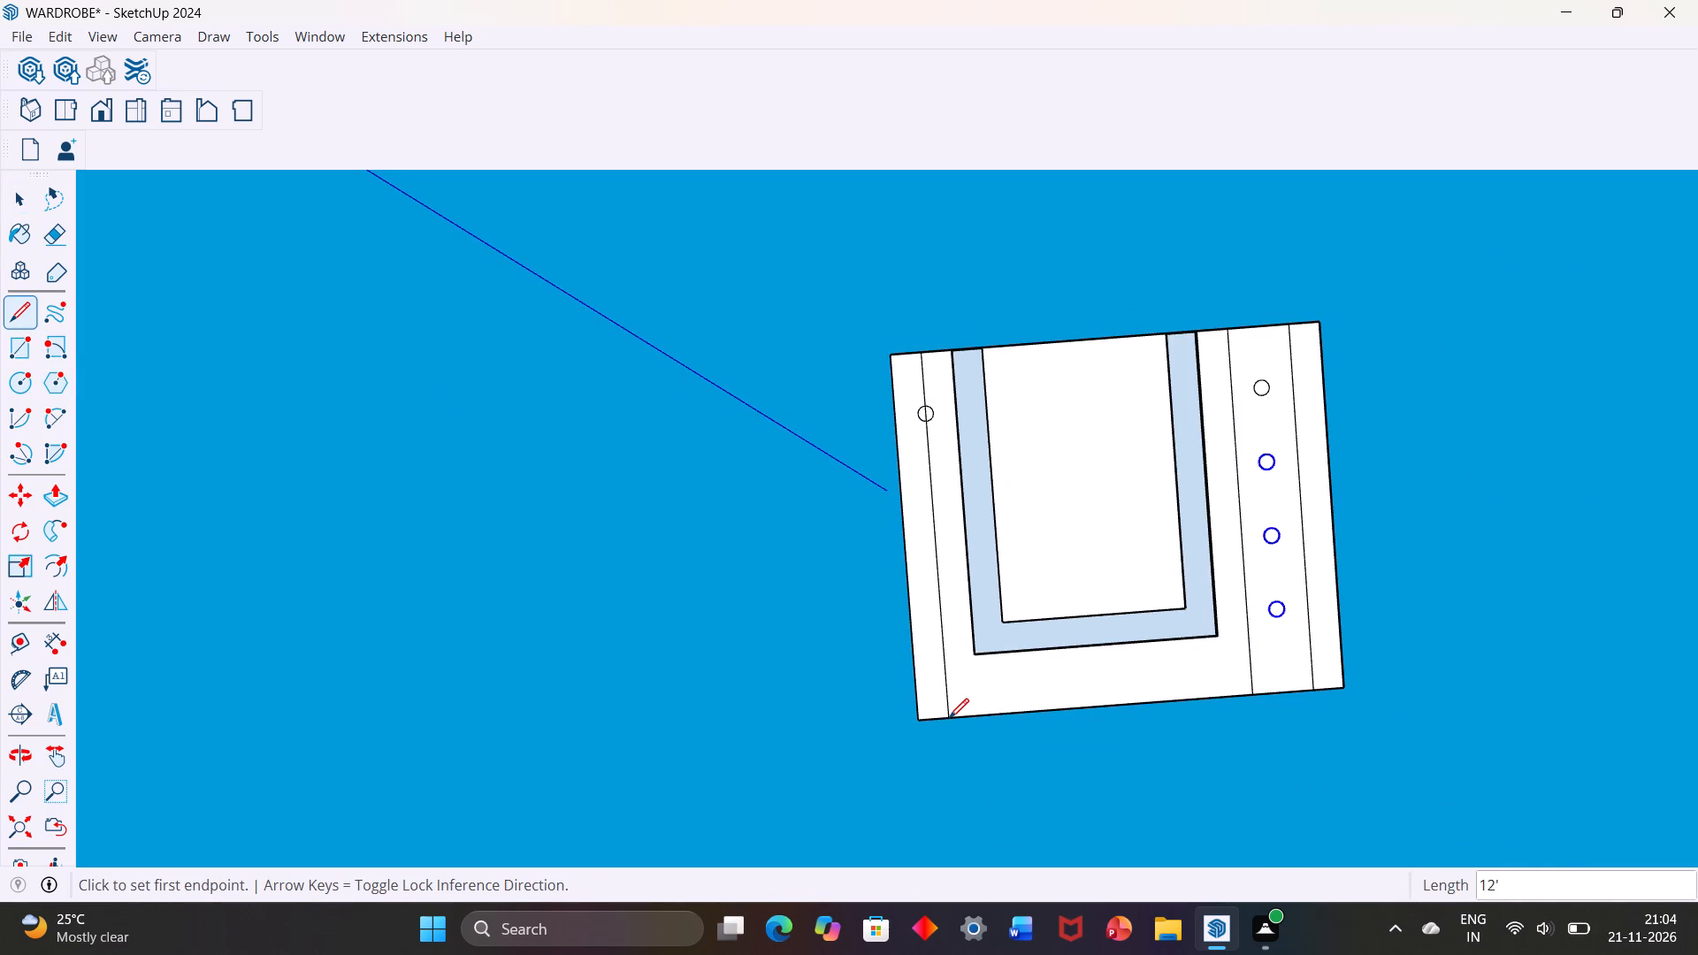
pyautogui.press('space')
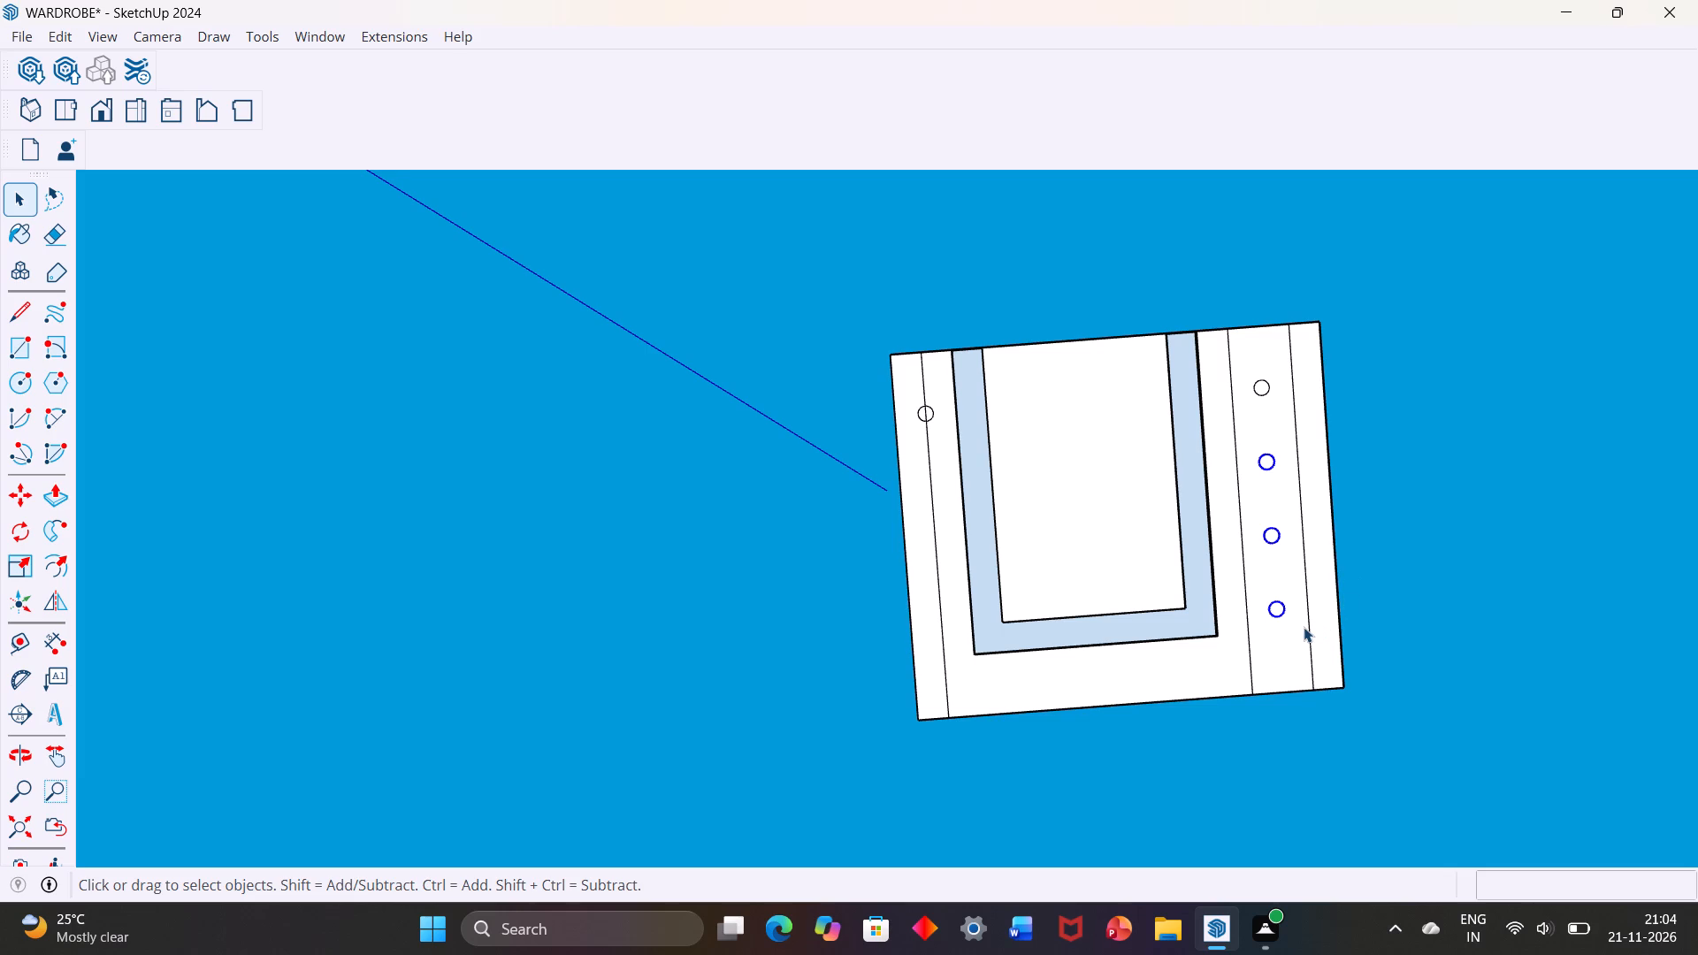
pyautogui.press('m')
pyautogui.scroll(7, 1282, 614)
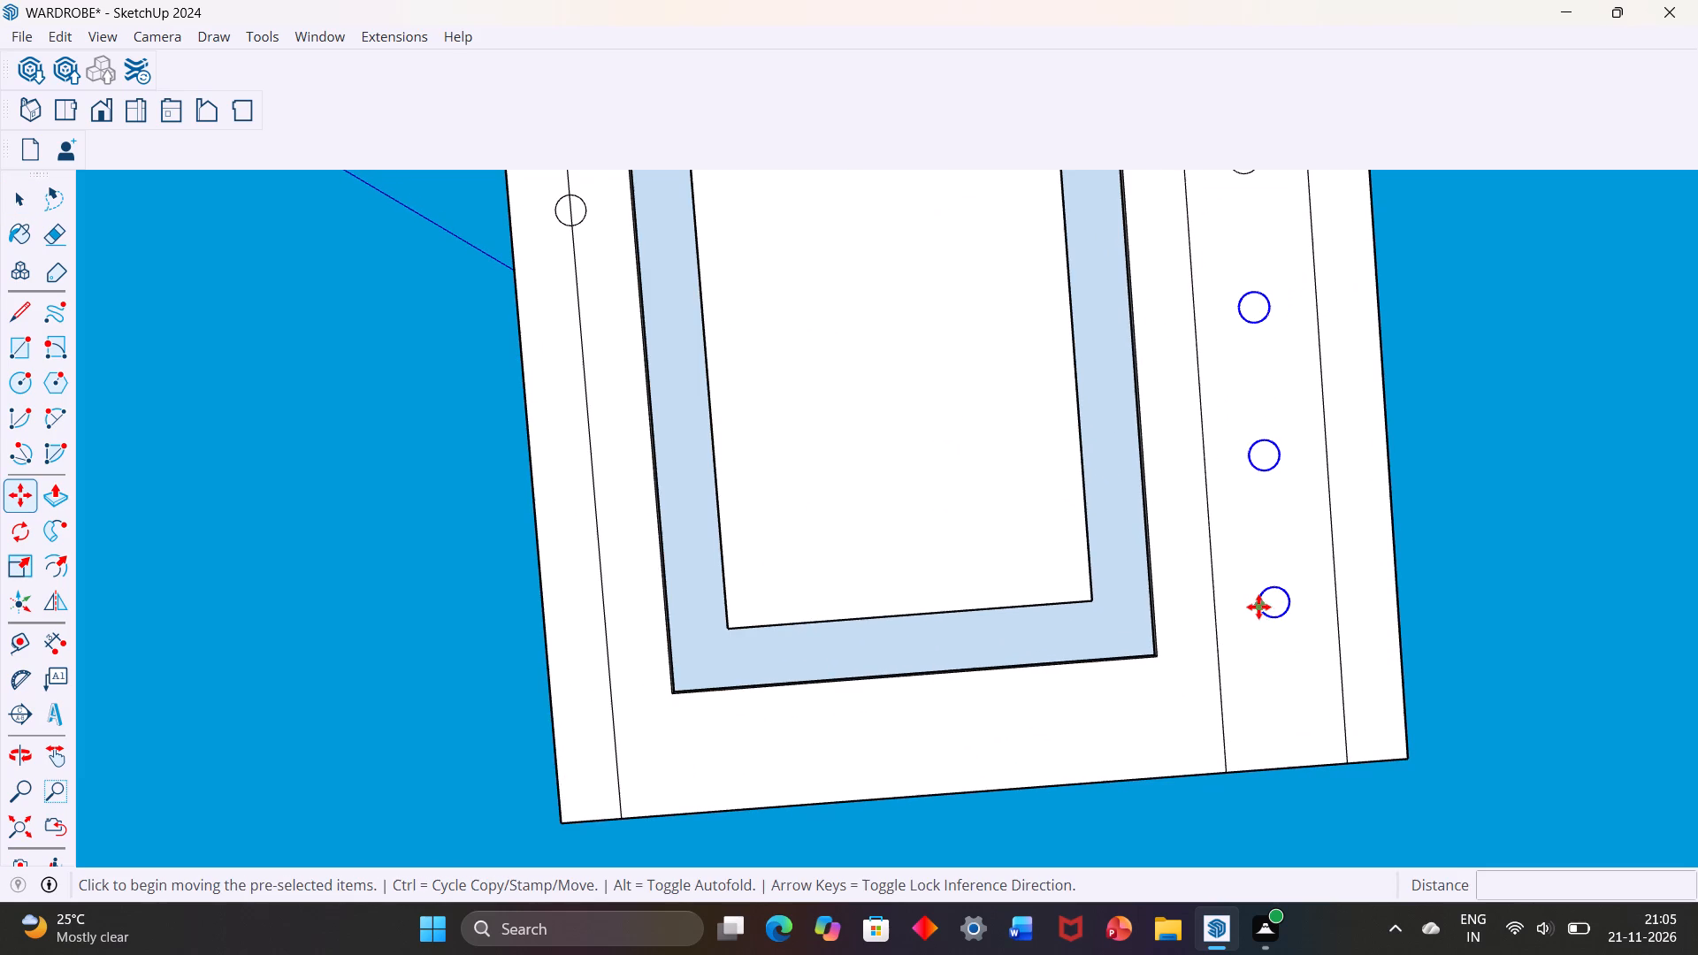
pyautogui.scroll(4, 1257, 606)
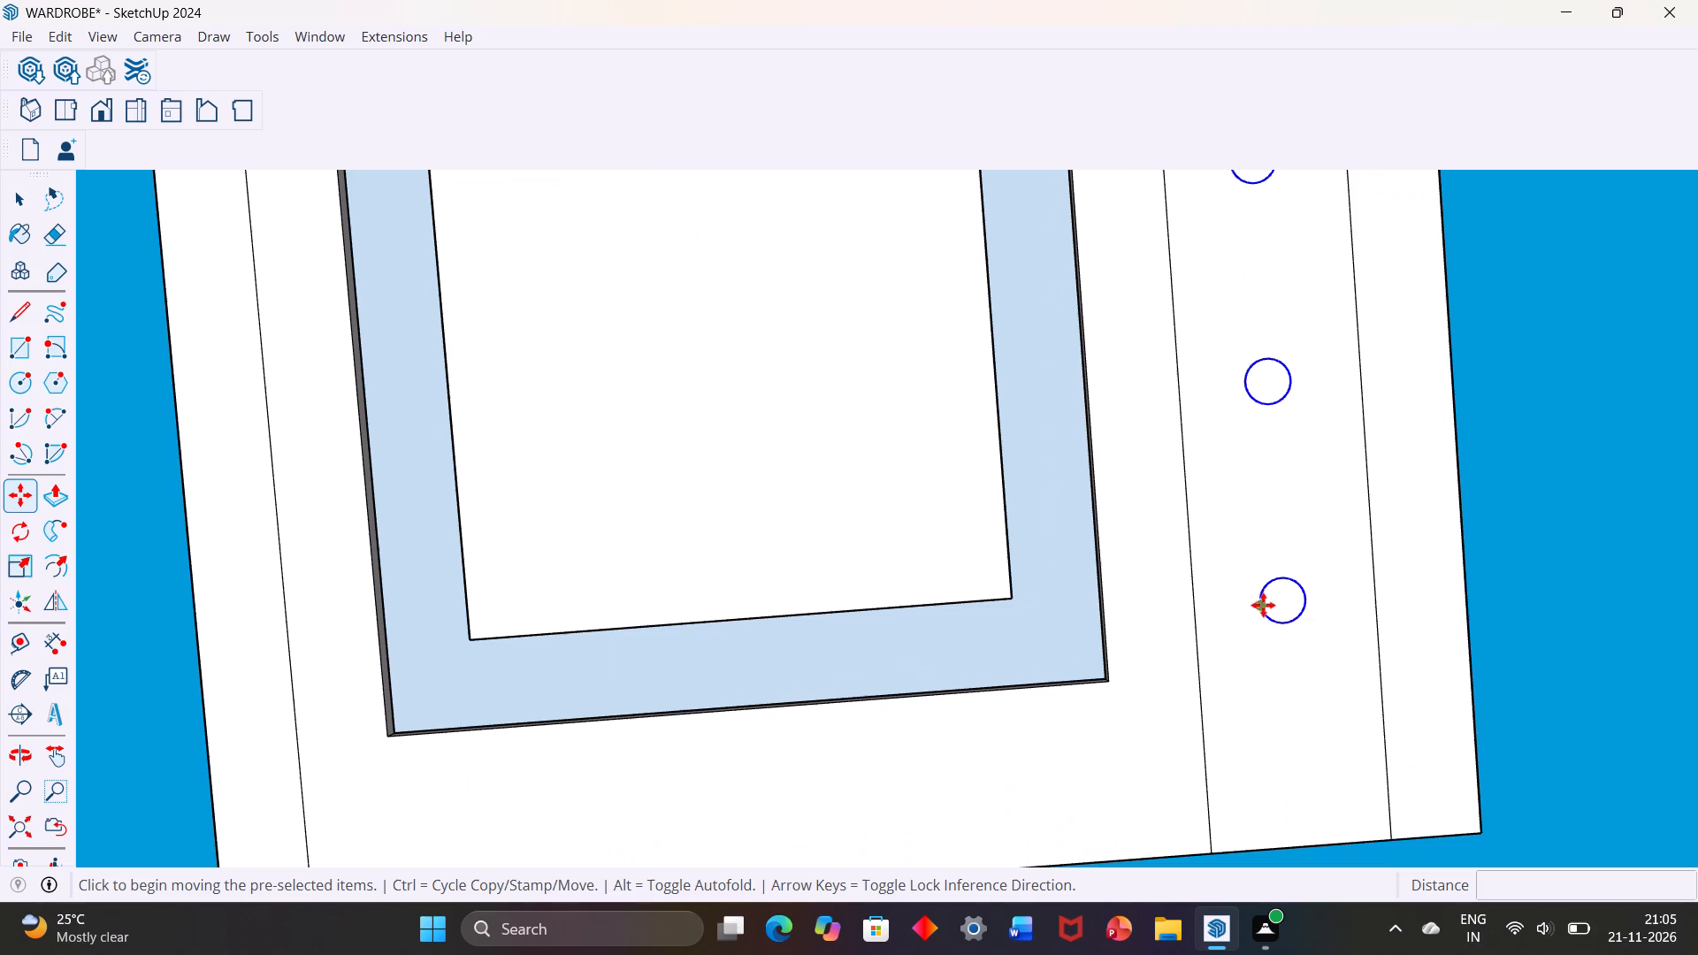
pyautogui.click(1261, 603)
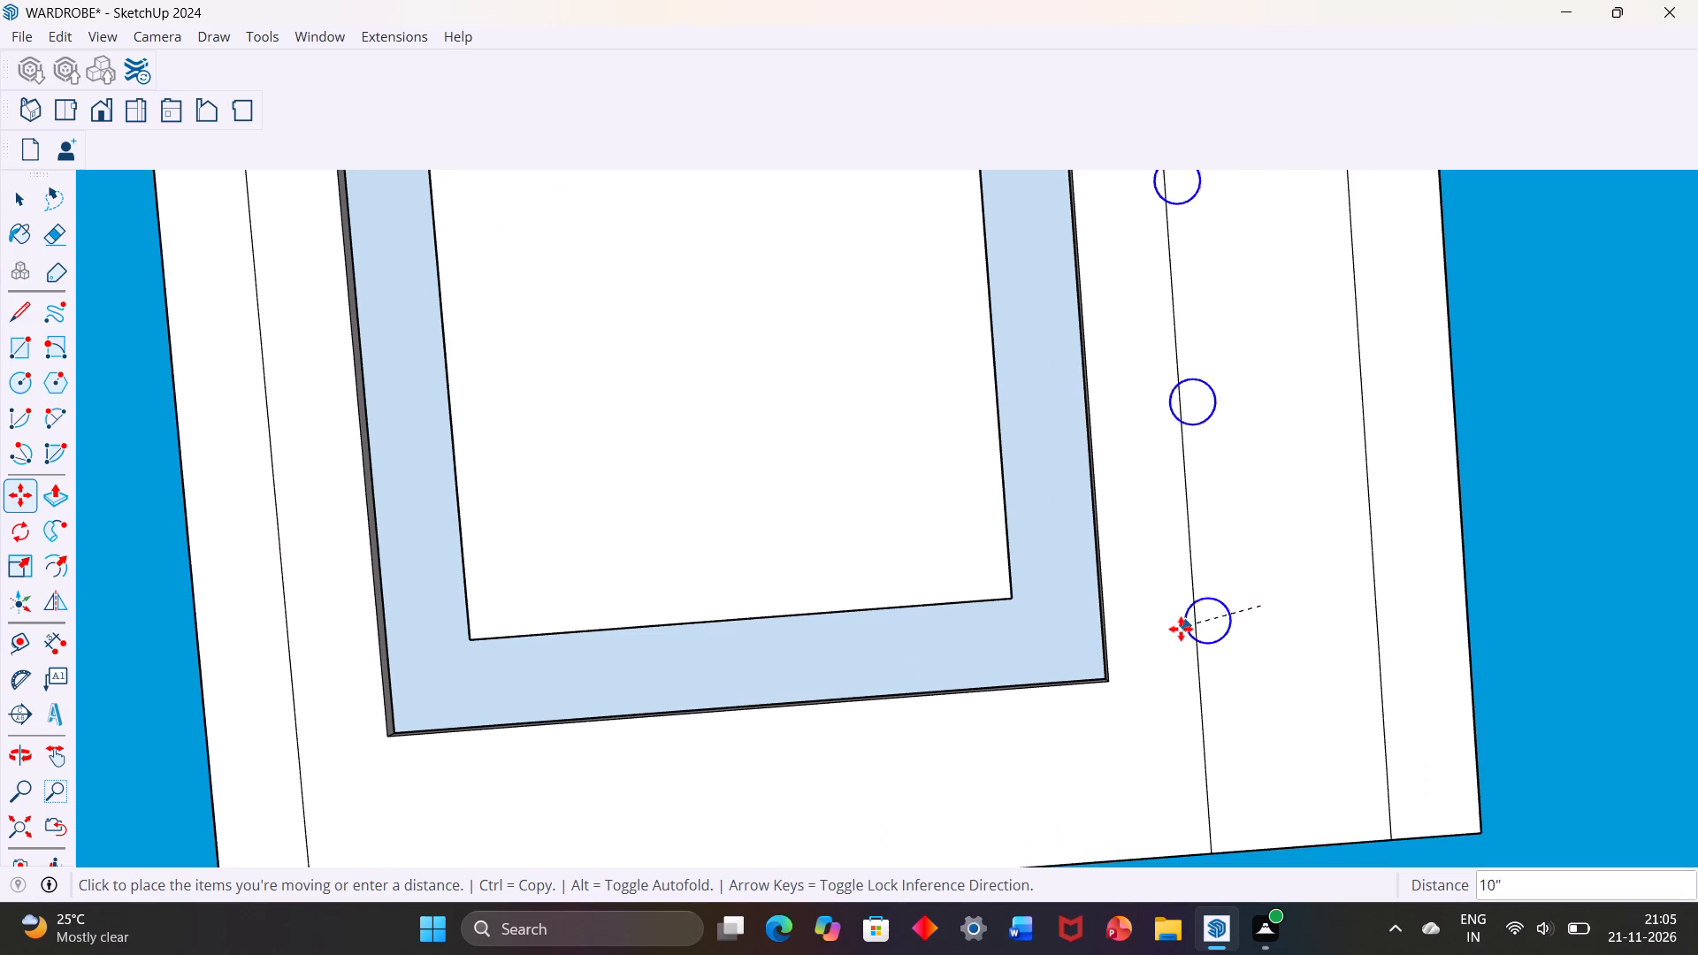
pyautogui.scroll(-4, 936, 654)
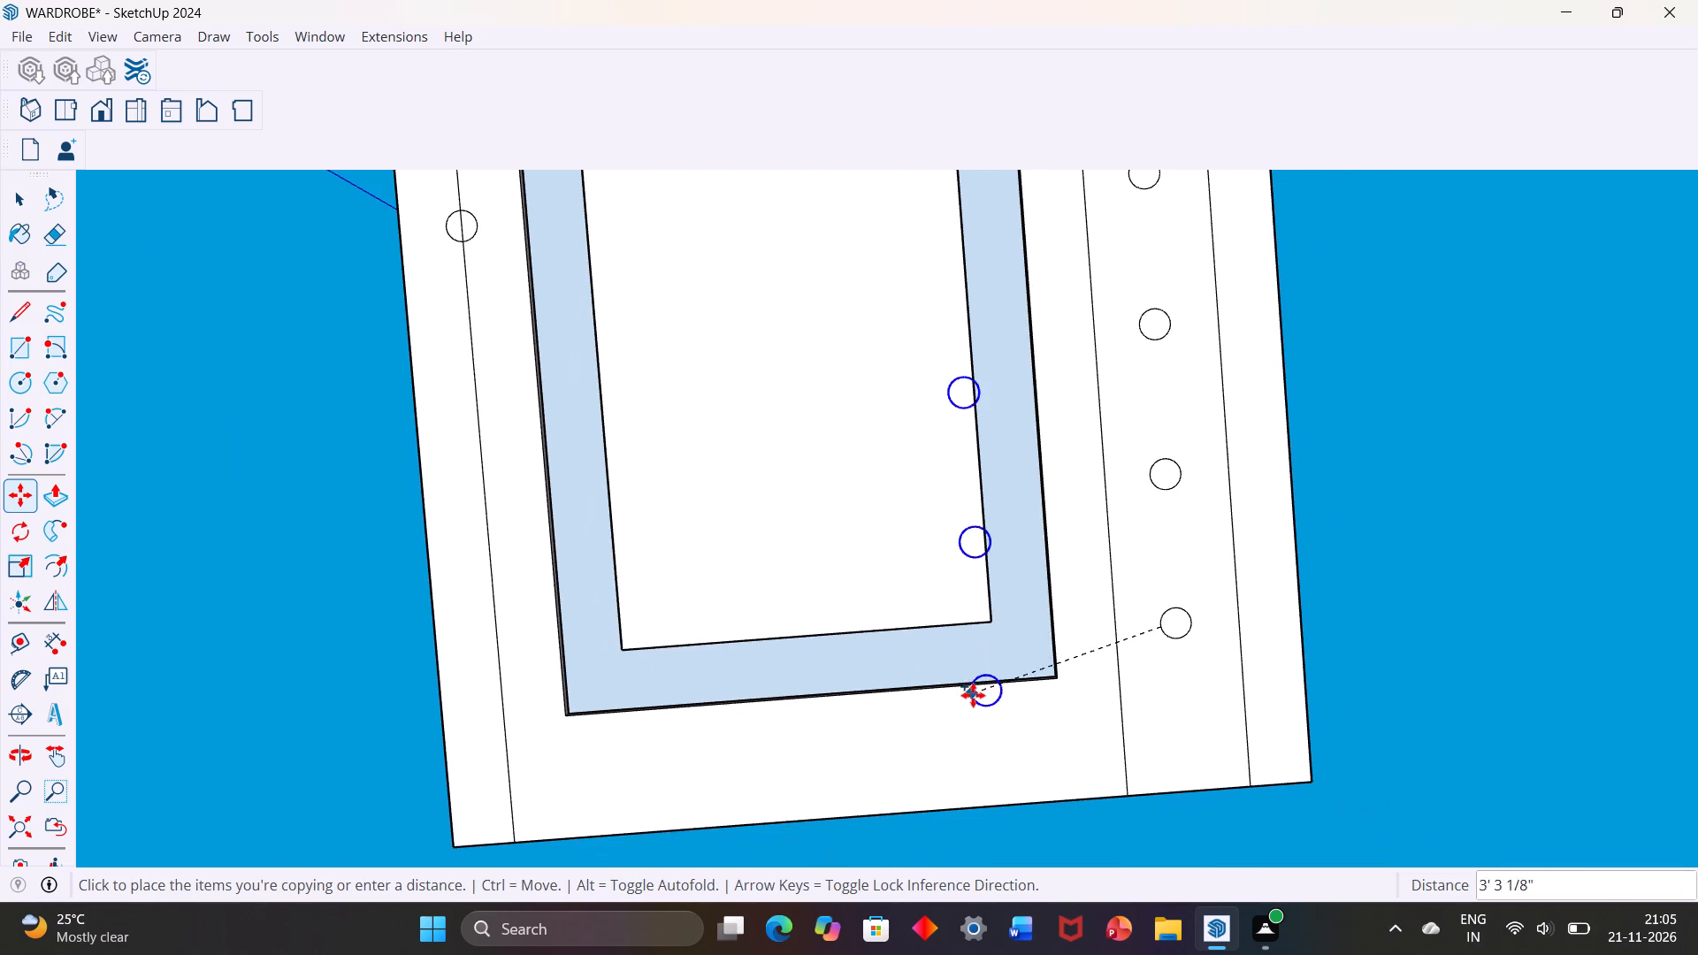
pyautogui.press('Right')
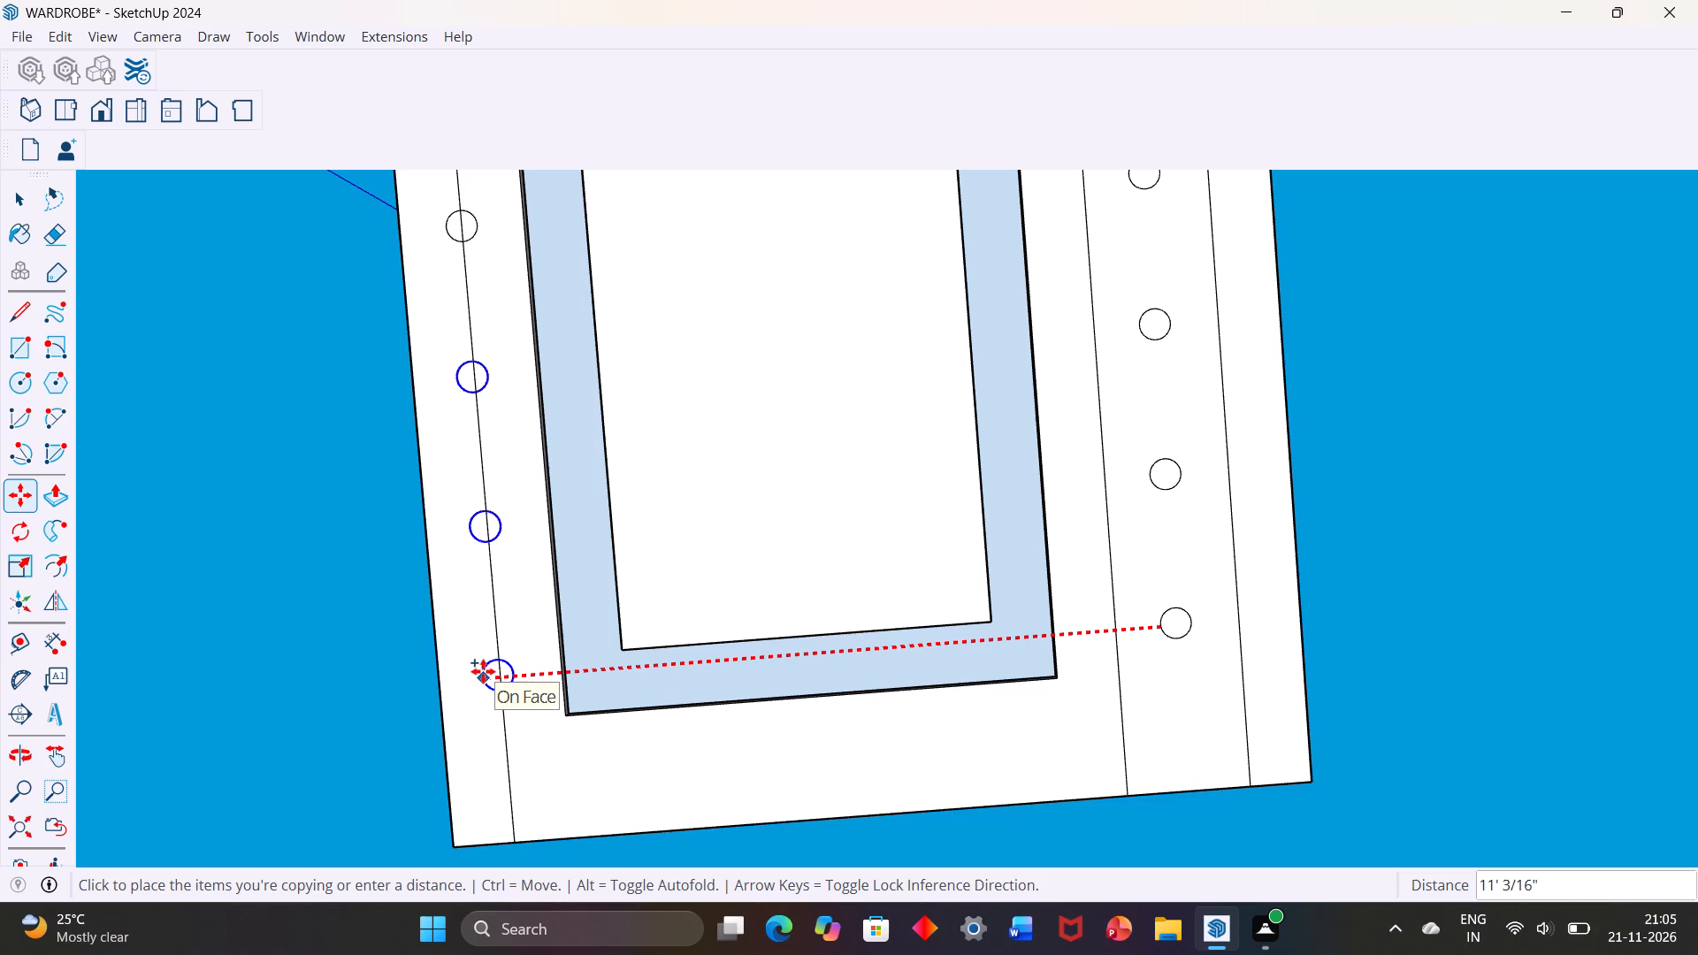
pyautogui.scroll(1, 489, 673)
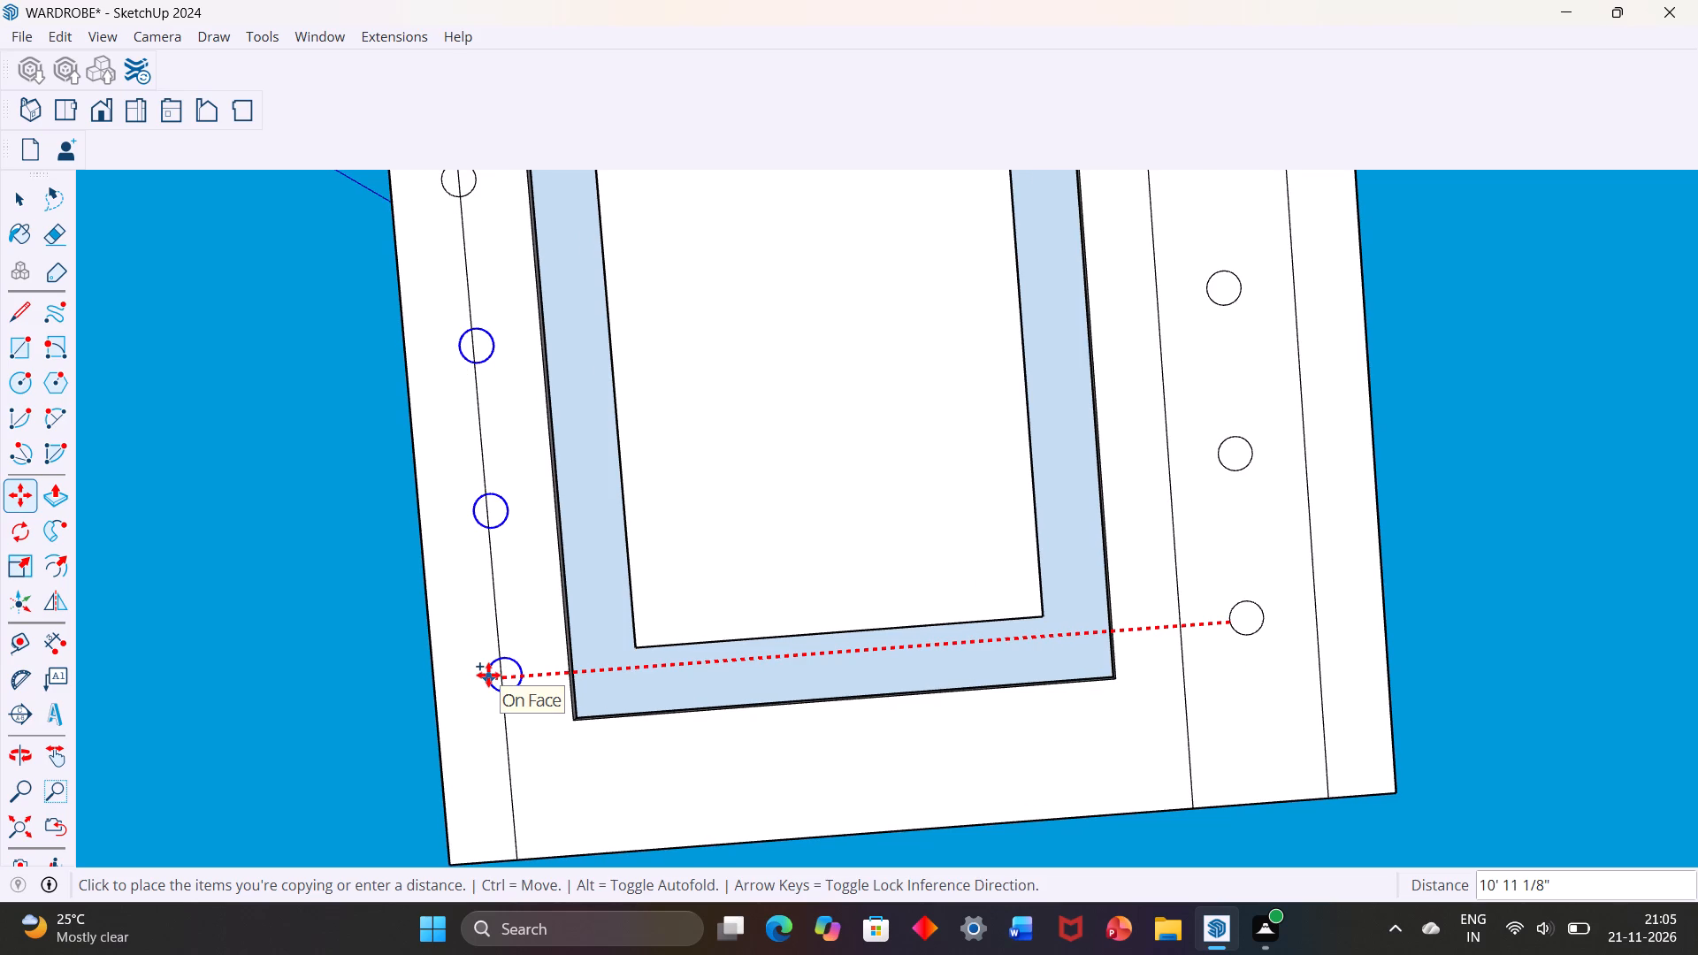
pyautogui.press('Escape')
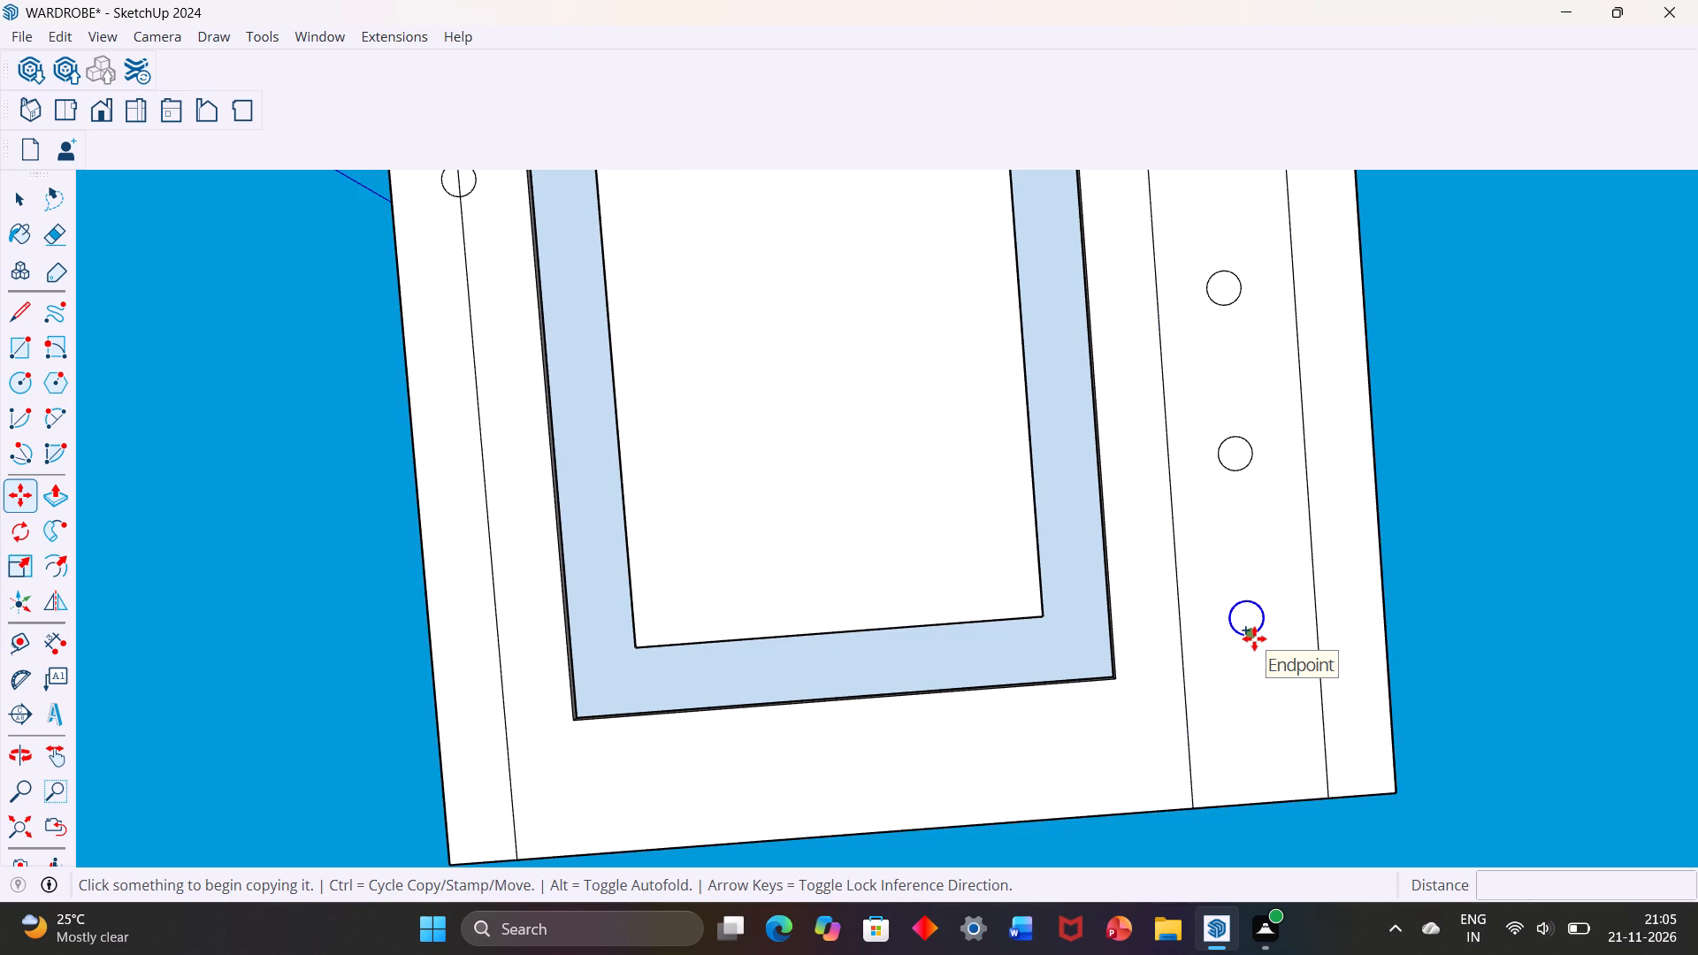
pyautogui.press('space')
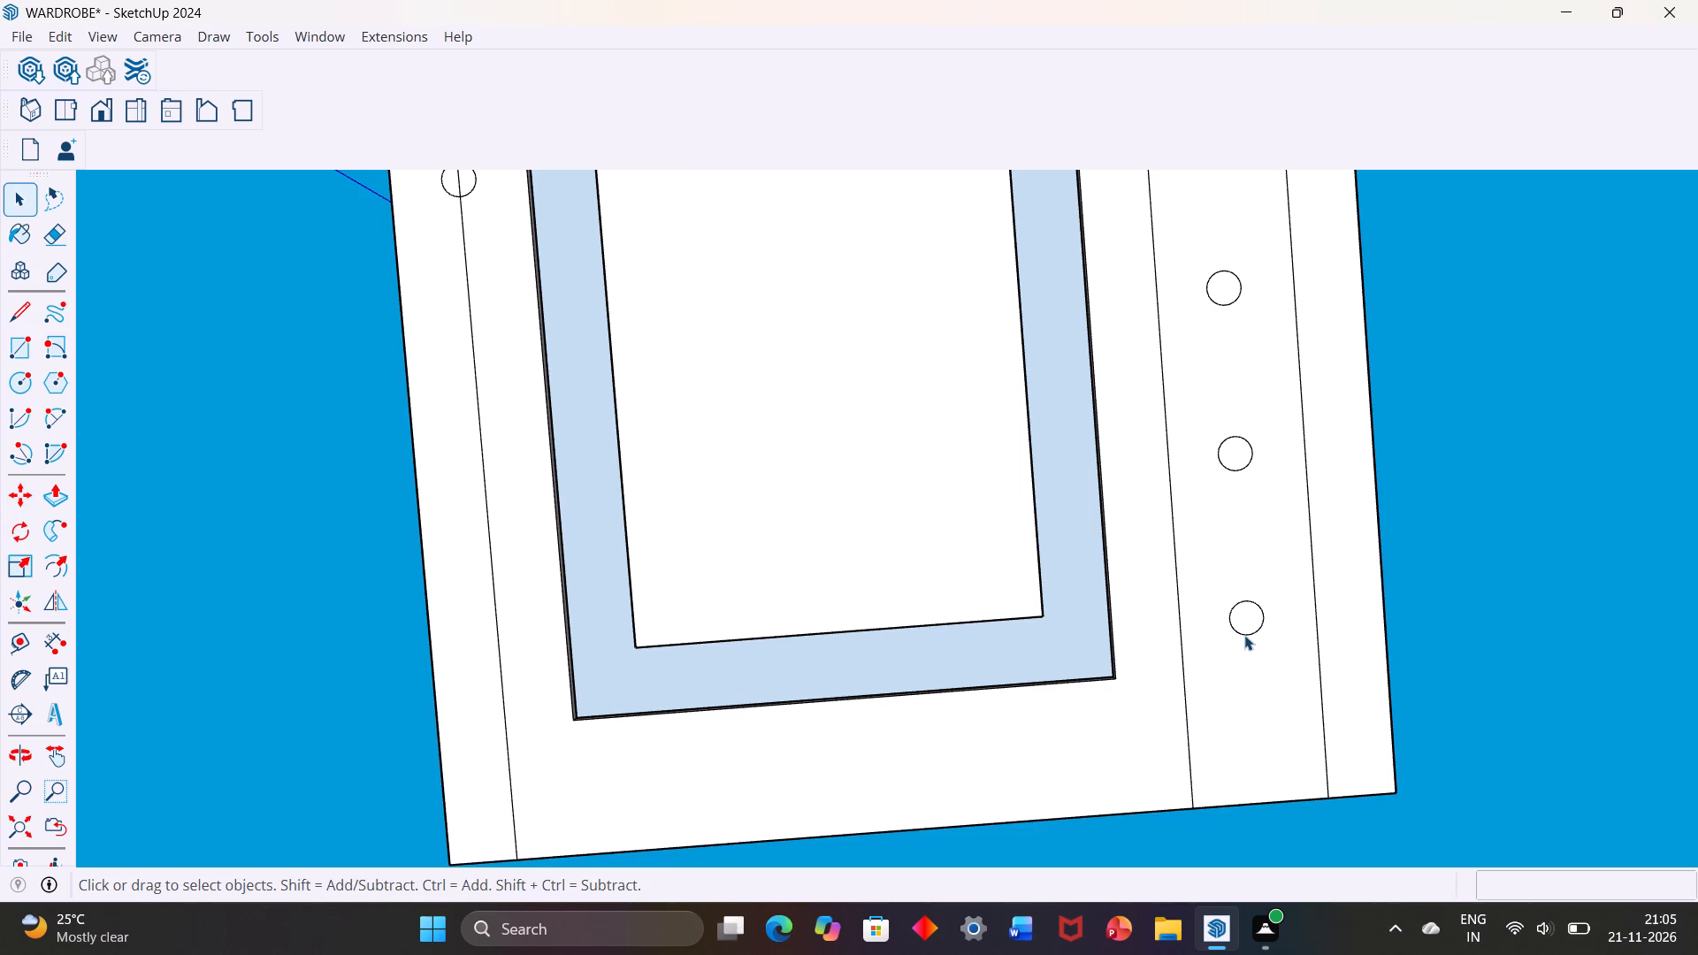
# Select the copied row's lower three circles and copy them 10' 11 3/4" along the red axis onto the new 12' line.
pyautogui.click(1244, 634)
pyautogui.keyDown('ctrl'); pyautogui.click(1235, 469); pyautogui.keyUp('ctrl')
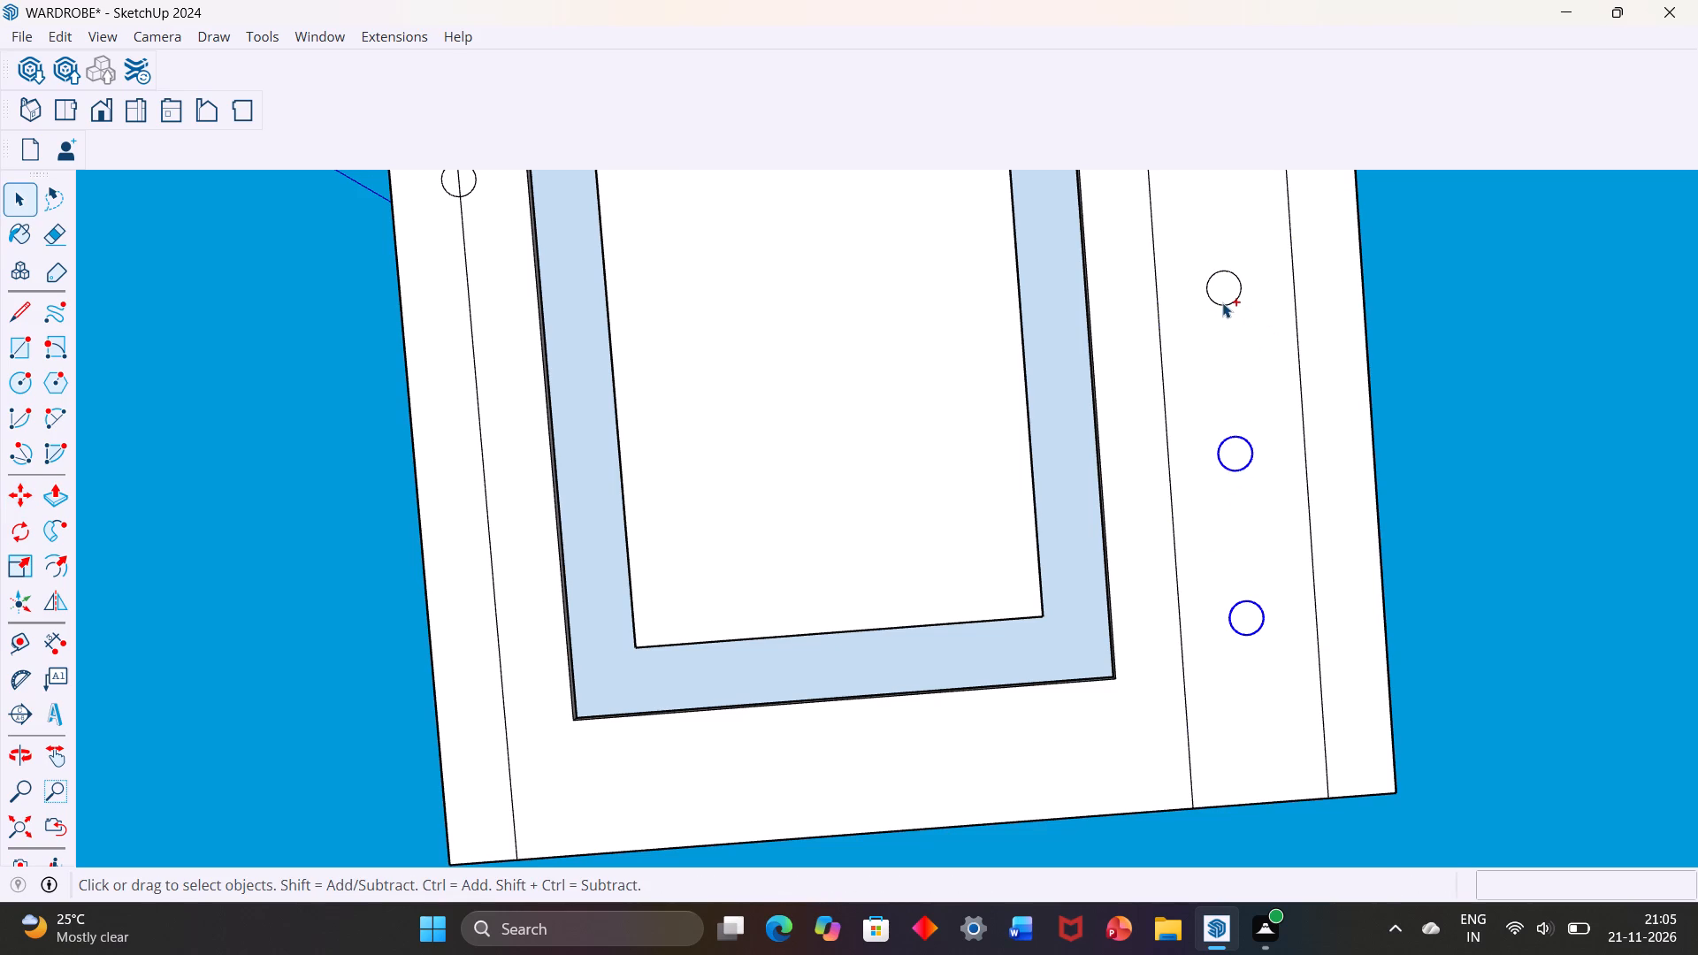
pyautogui.keyDown('ctrl'); pyautogui.click(1222, 302); pyautogui.keyUp('ctrl')
pyautogui.press('m')
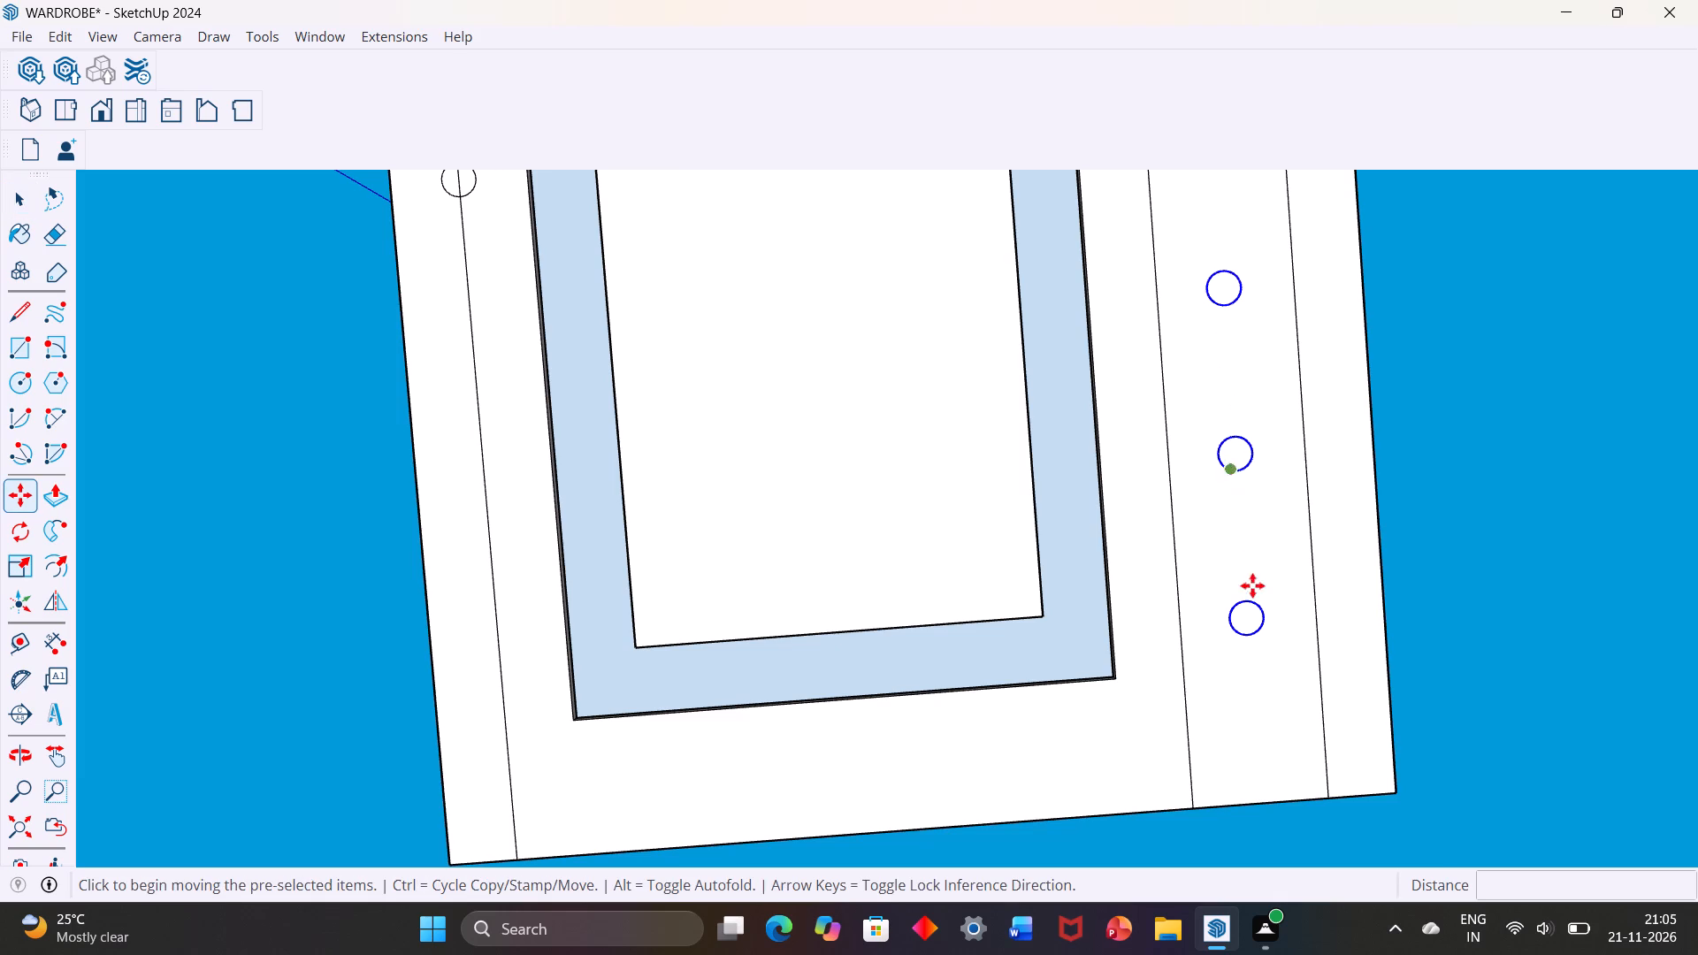
pyautogui.scroll(3, 1245, 644)
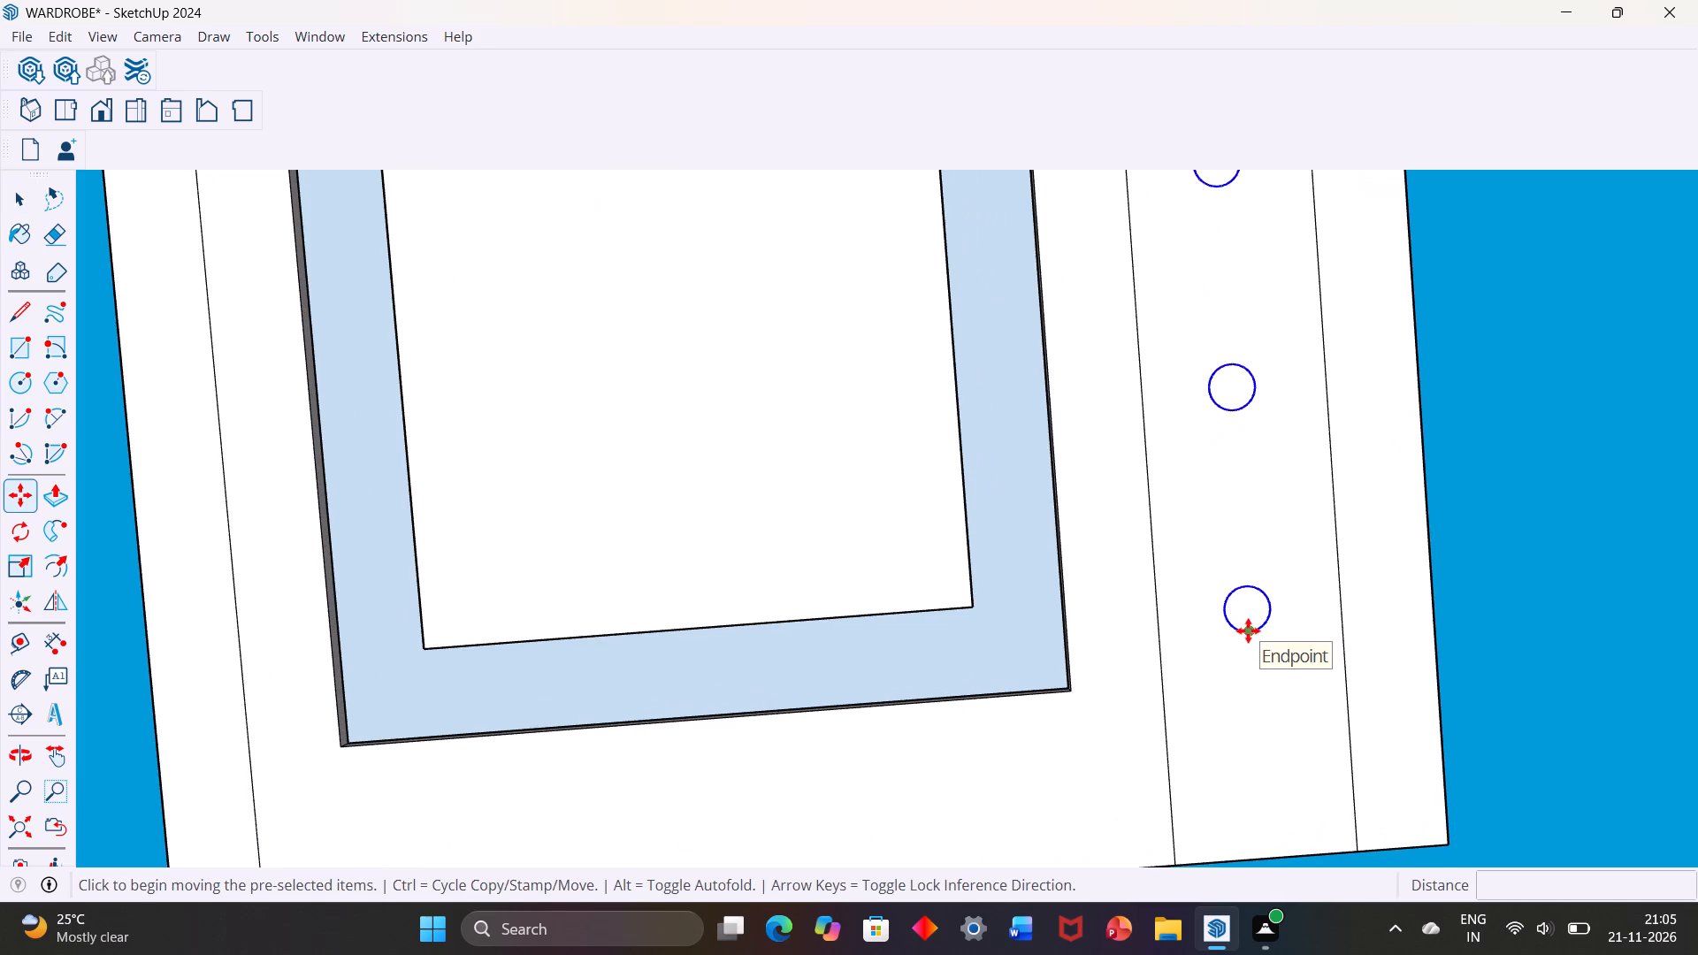
pyautogui.click(1248, 630)
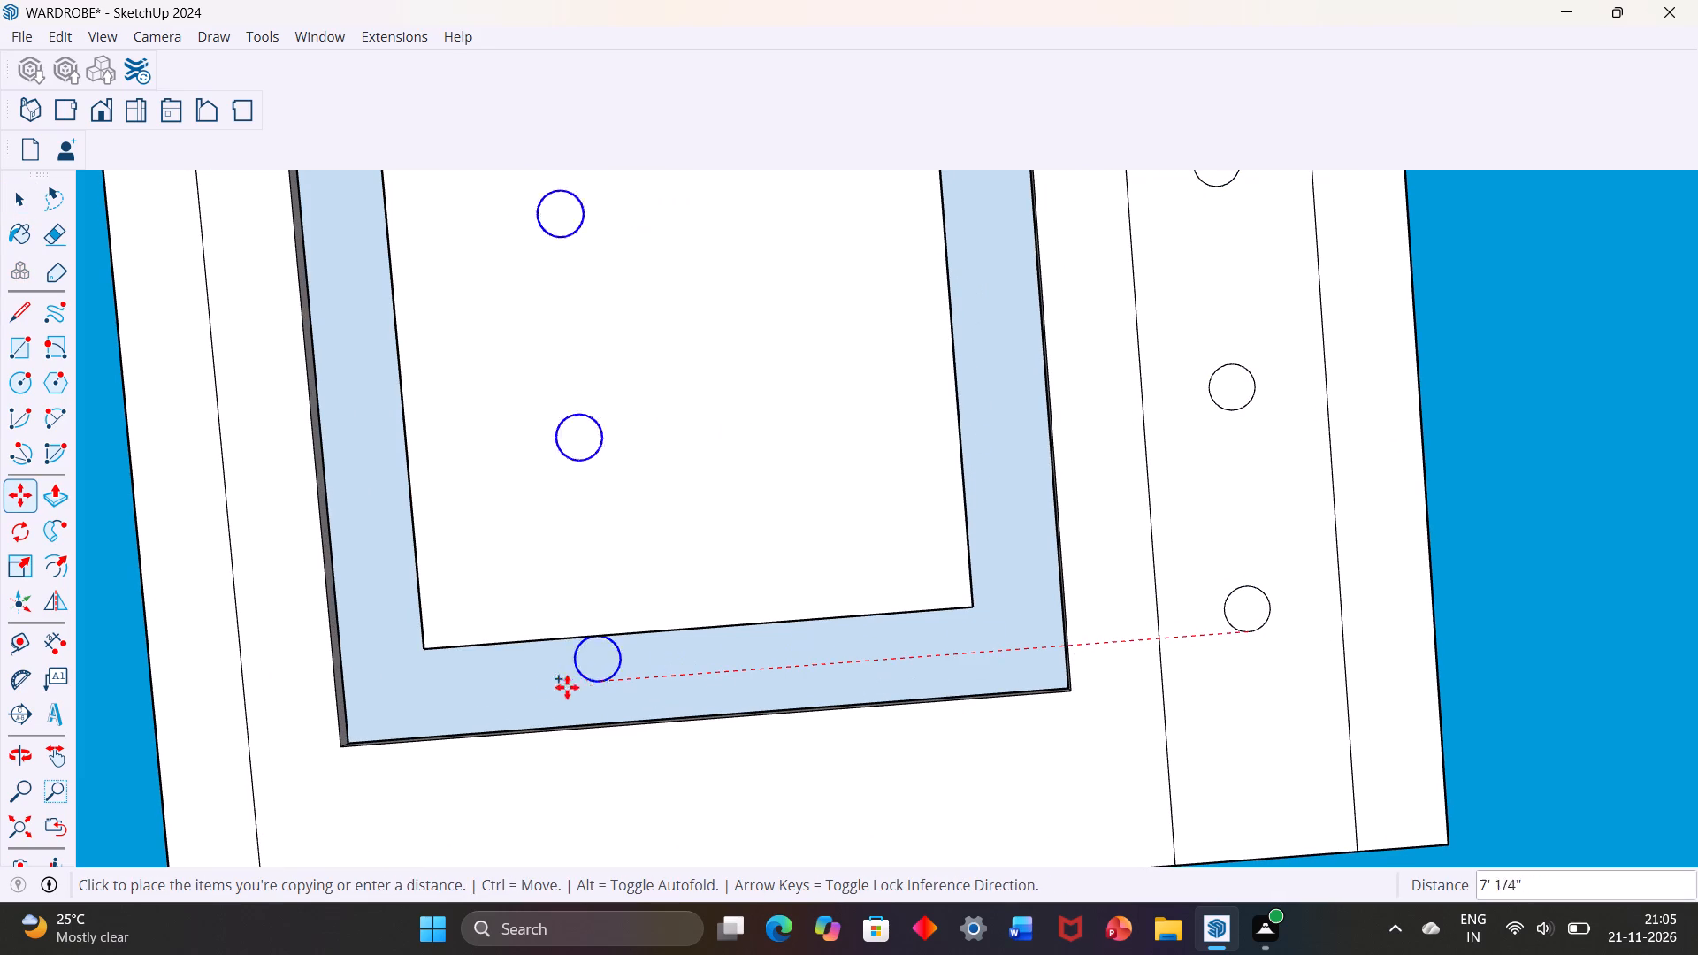
pyautogui.press('Right')
pyautogui.scroll(-3, 287, 696)
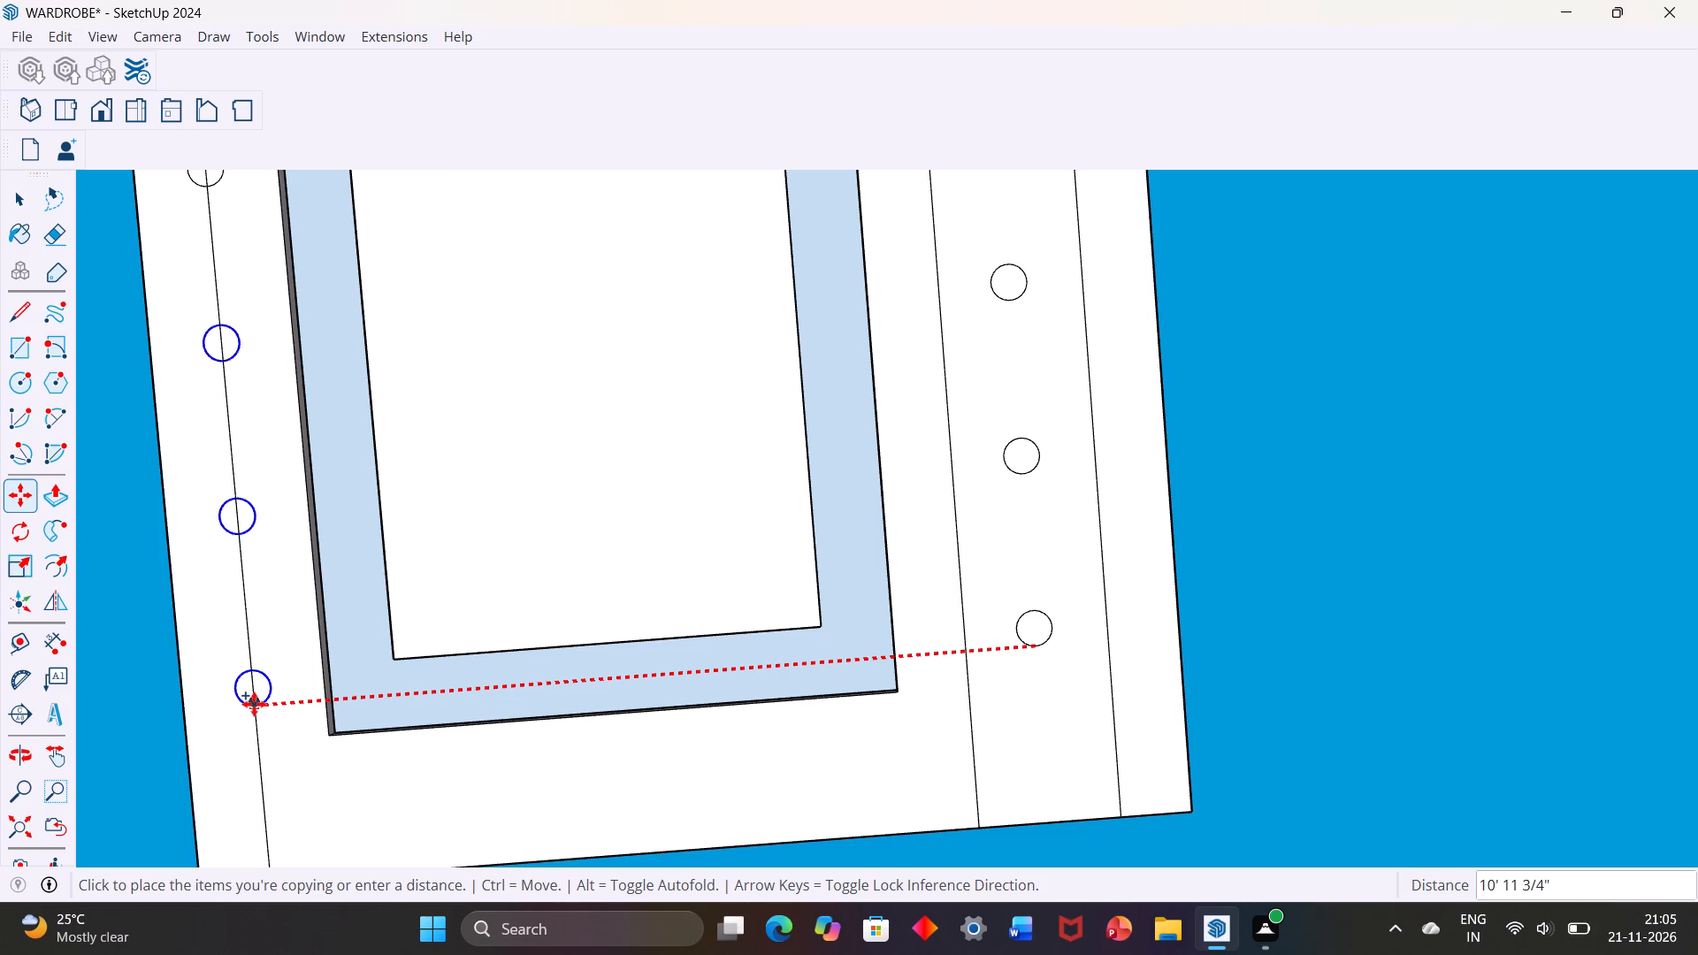
pyautogui.click(254, 706)
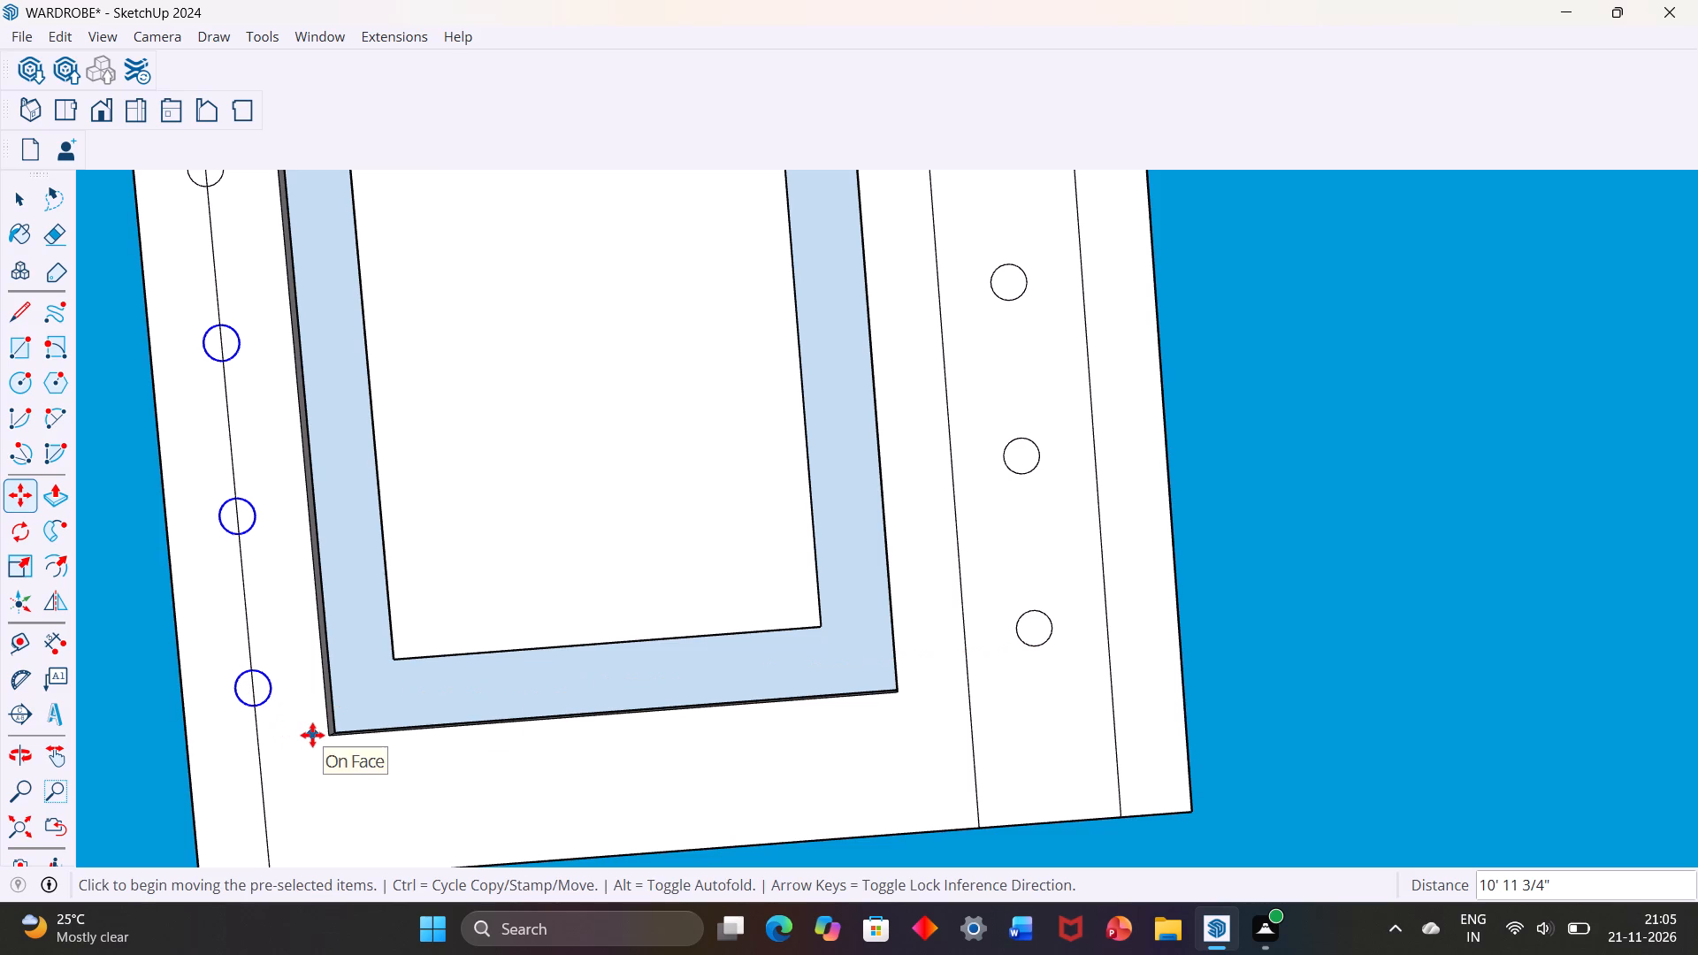
pyautogui.press('space')
# Delete the 12' line's segments below the lowest circle and between the lower two circles.
pyautogui.scroll(-4, 312, 735)
pyautogui.click(279, 786)
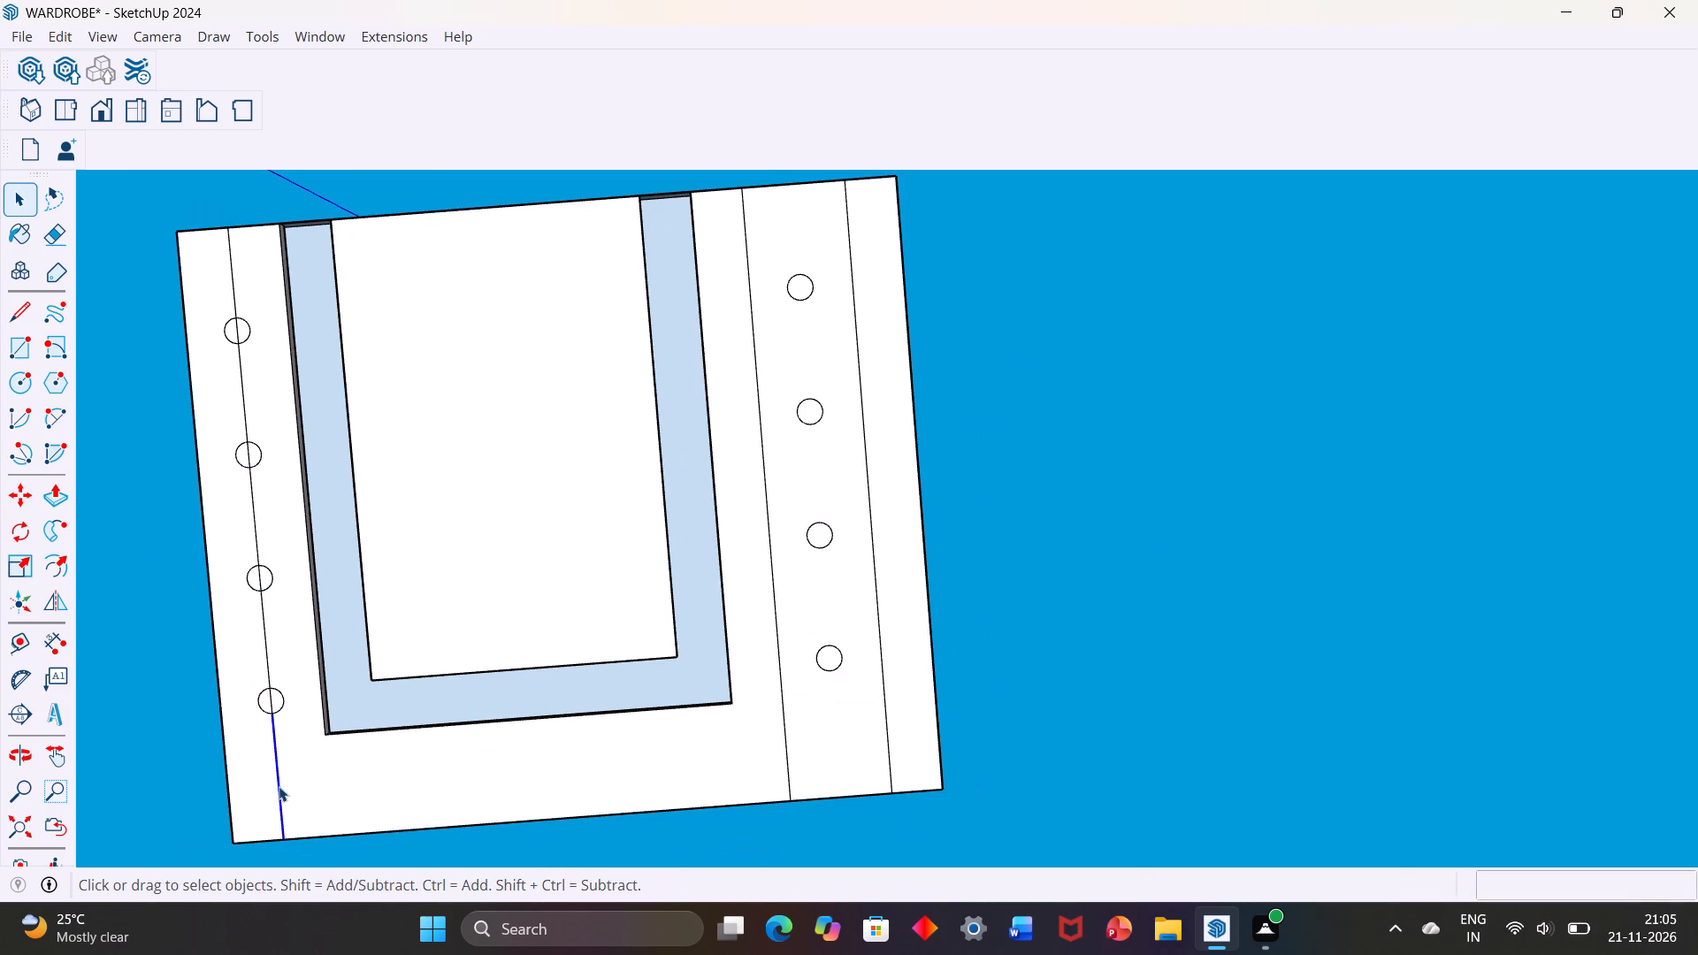
pyautogui.press('Delete')
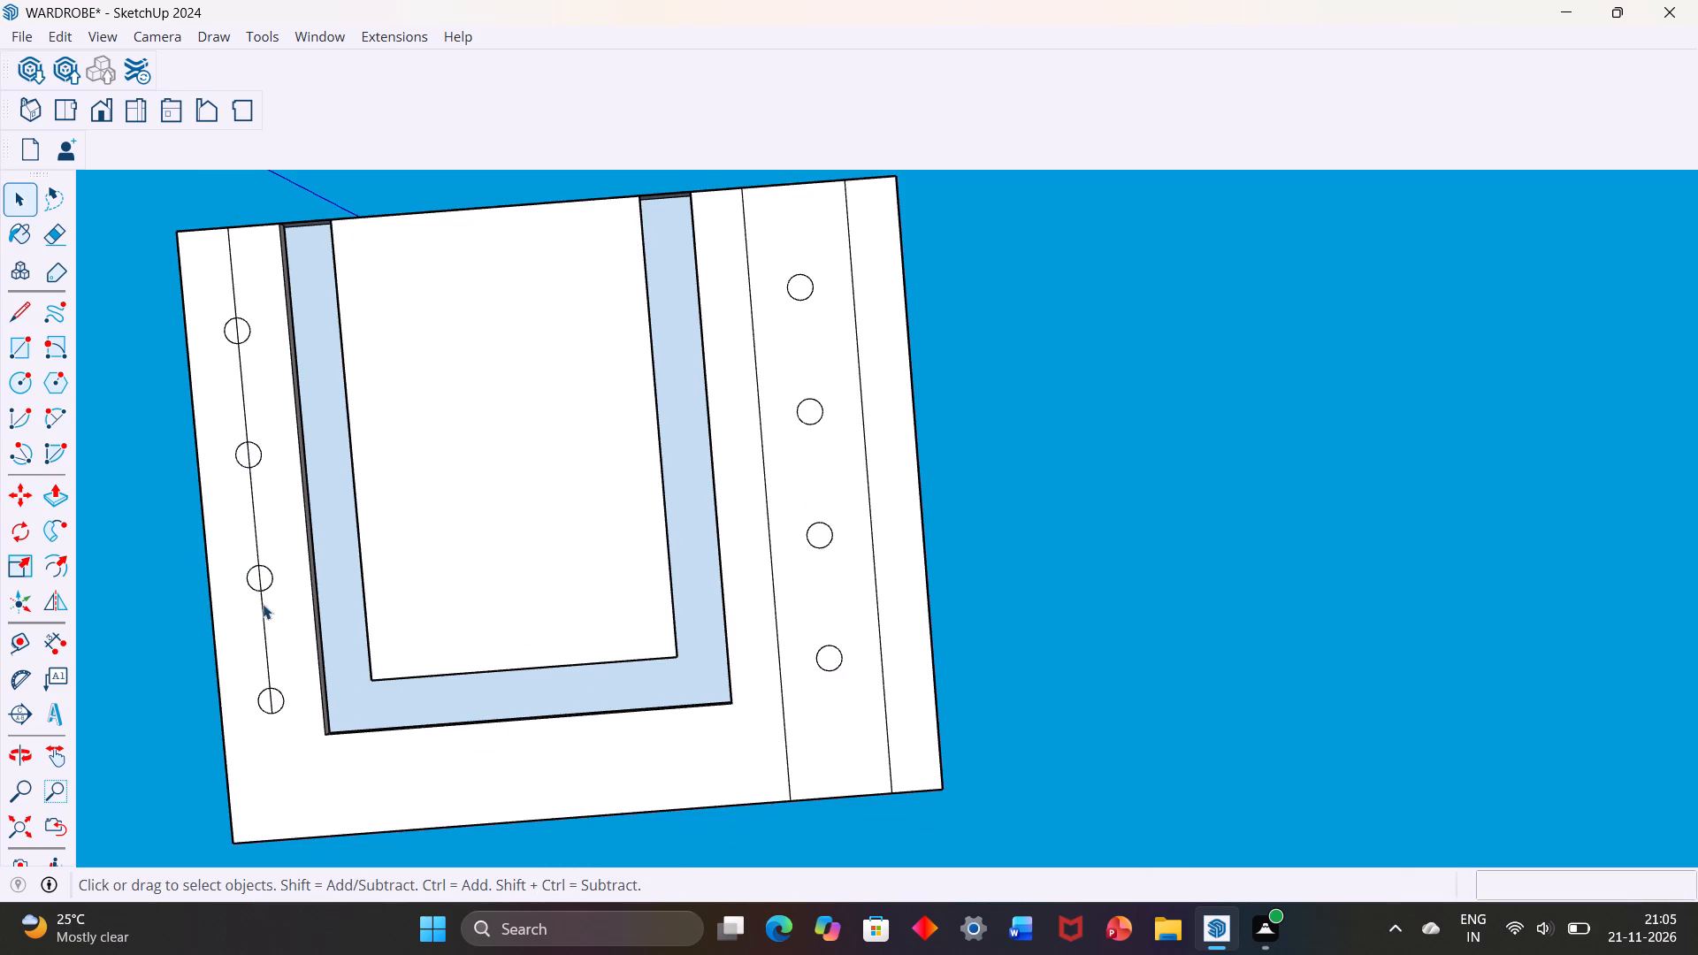
pyautogui.click(263, 611)
pyautogui.press('Delete')
# Erase the 12' line's segments above the original row's top circle, between its upper two circles, and inside the top circle.
pyautogui.scroll(-6, 272, 595)
pyautogui.scroll(3, 250, 500)
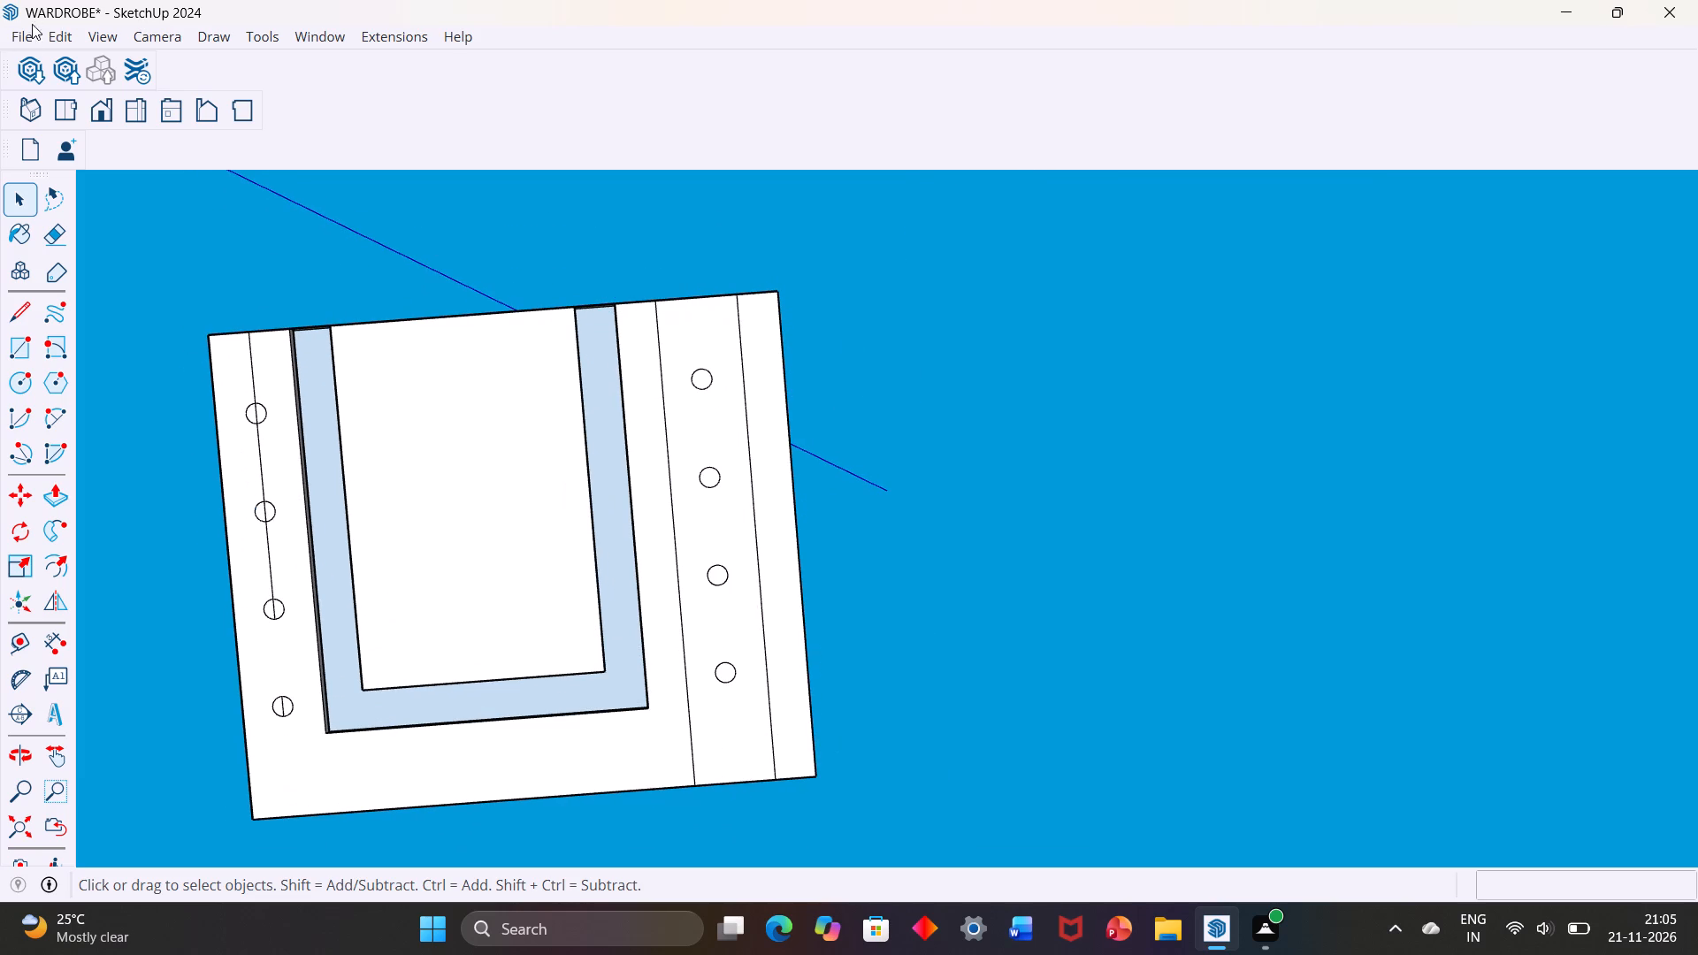
pyautogui.click(46, 229)
pyautogui.scroll(4, 223, 394)
pyautogui.moveTo(242, 380); pyautogui.dragTo(250, 379)
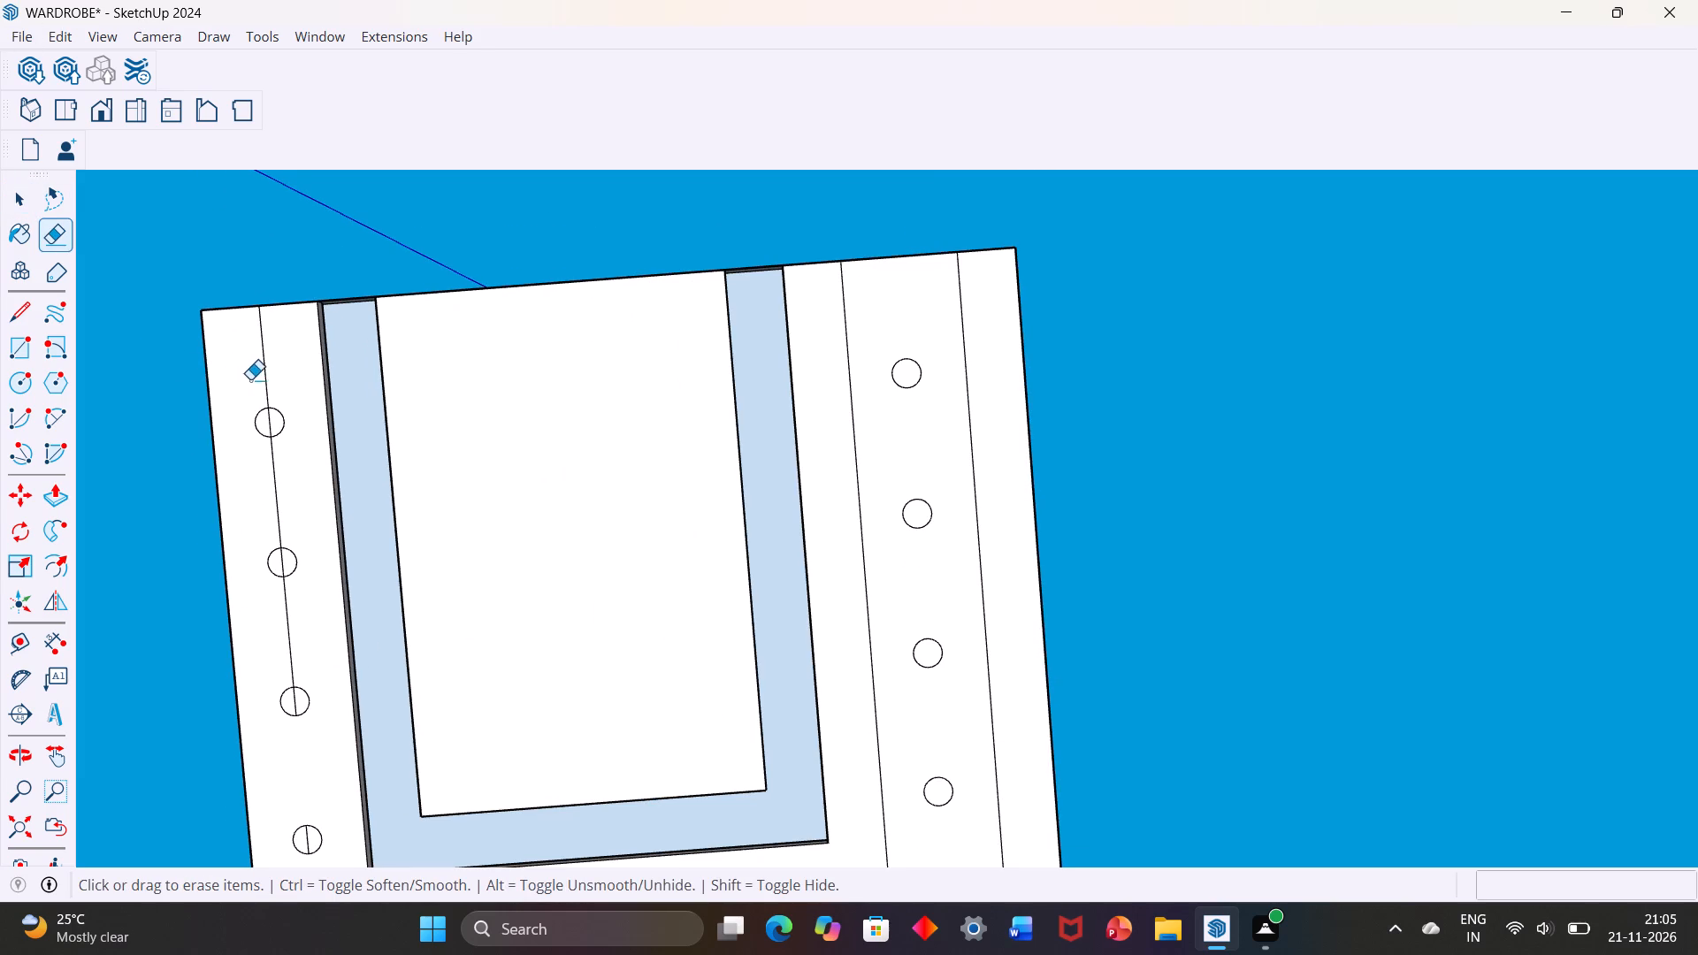
pyautogui.moveTo(250, 379); pyautogui.dragTo(287, 377)
pyautogui.moveTo(254, 473); pyautogui.dragTo(300, 479)
pyautogui.scroll(5, 275, 432)
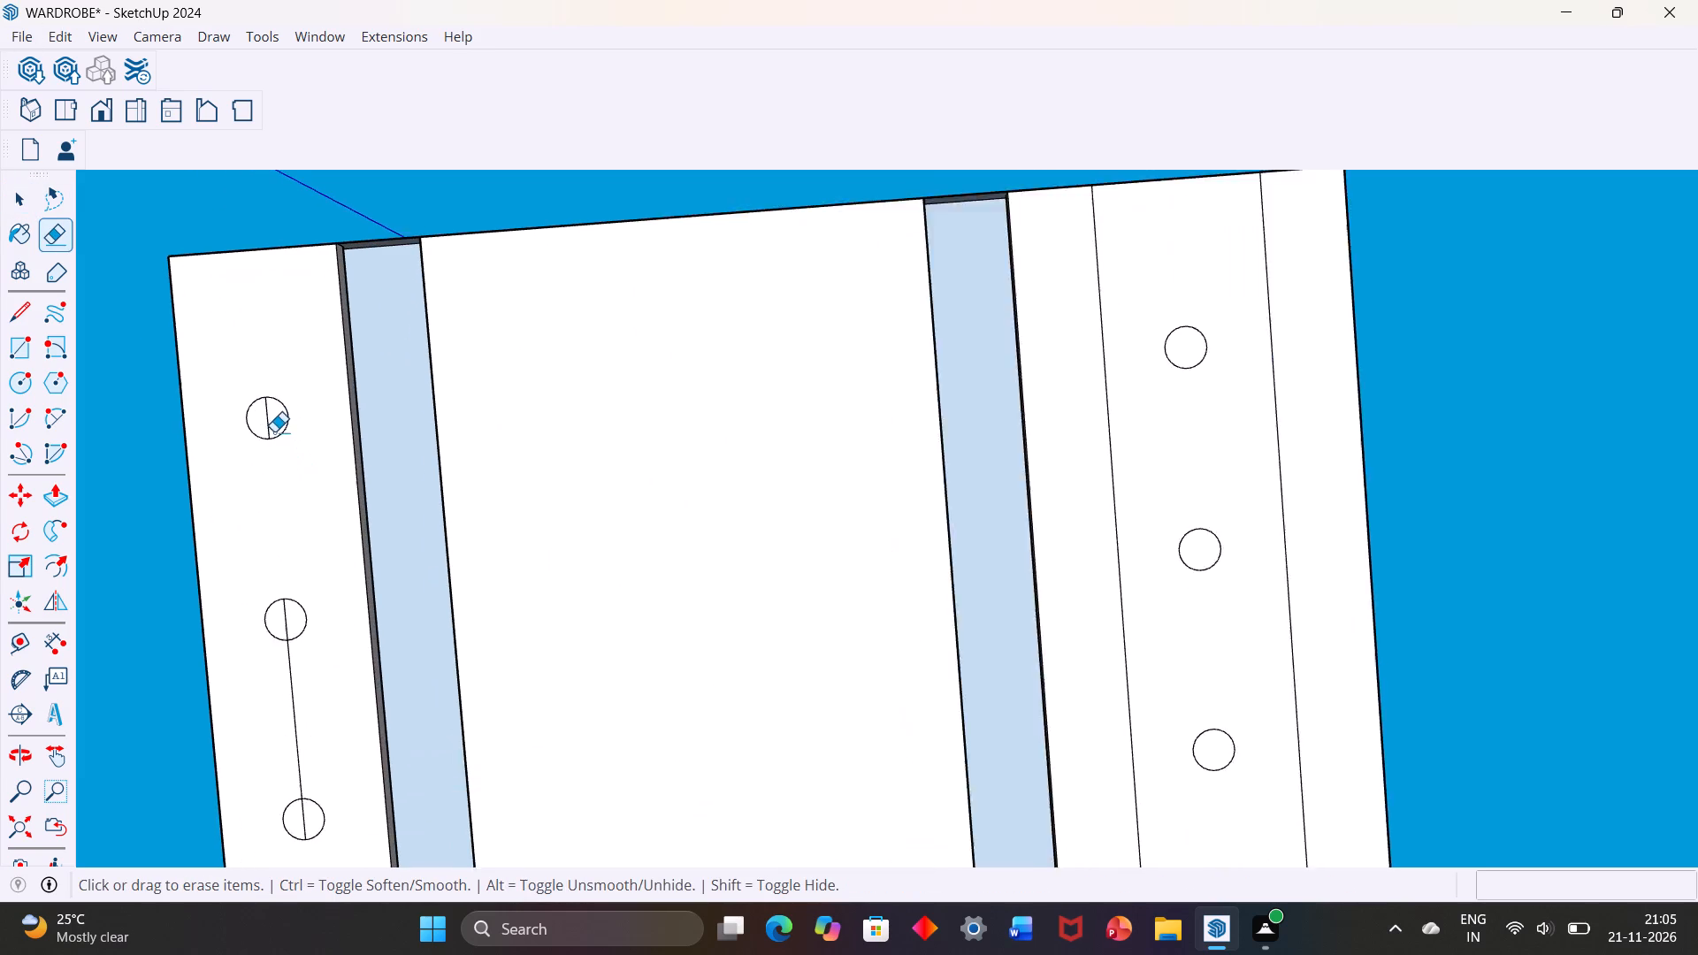
pyautogui.moveTo(260, 425); pyautogui.dragTo(280, 423)
# Erase the 12' line's segments inside the original row's second circle and between its second and third circles.
pyautogui.scroll(-7, 201, 592)
pyautogui.scroll(-4, 265, 554)
pyautogui.scroll(5, 263, 581)
pyautogui.moveTo(257, 588); pyautogui.dragTo(274, 590)
pyautogui.hotkey('ctrl', 'z')
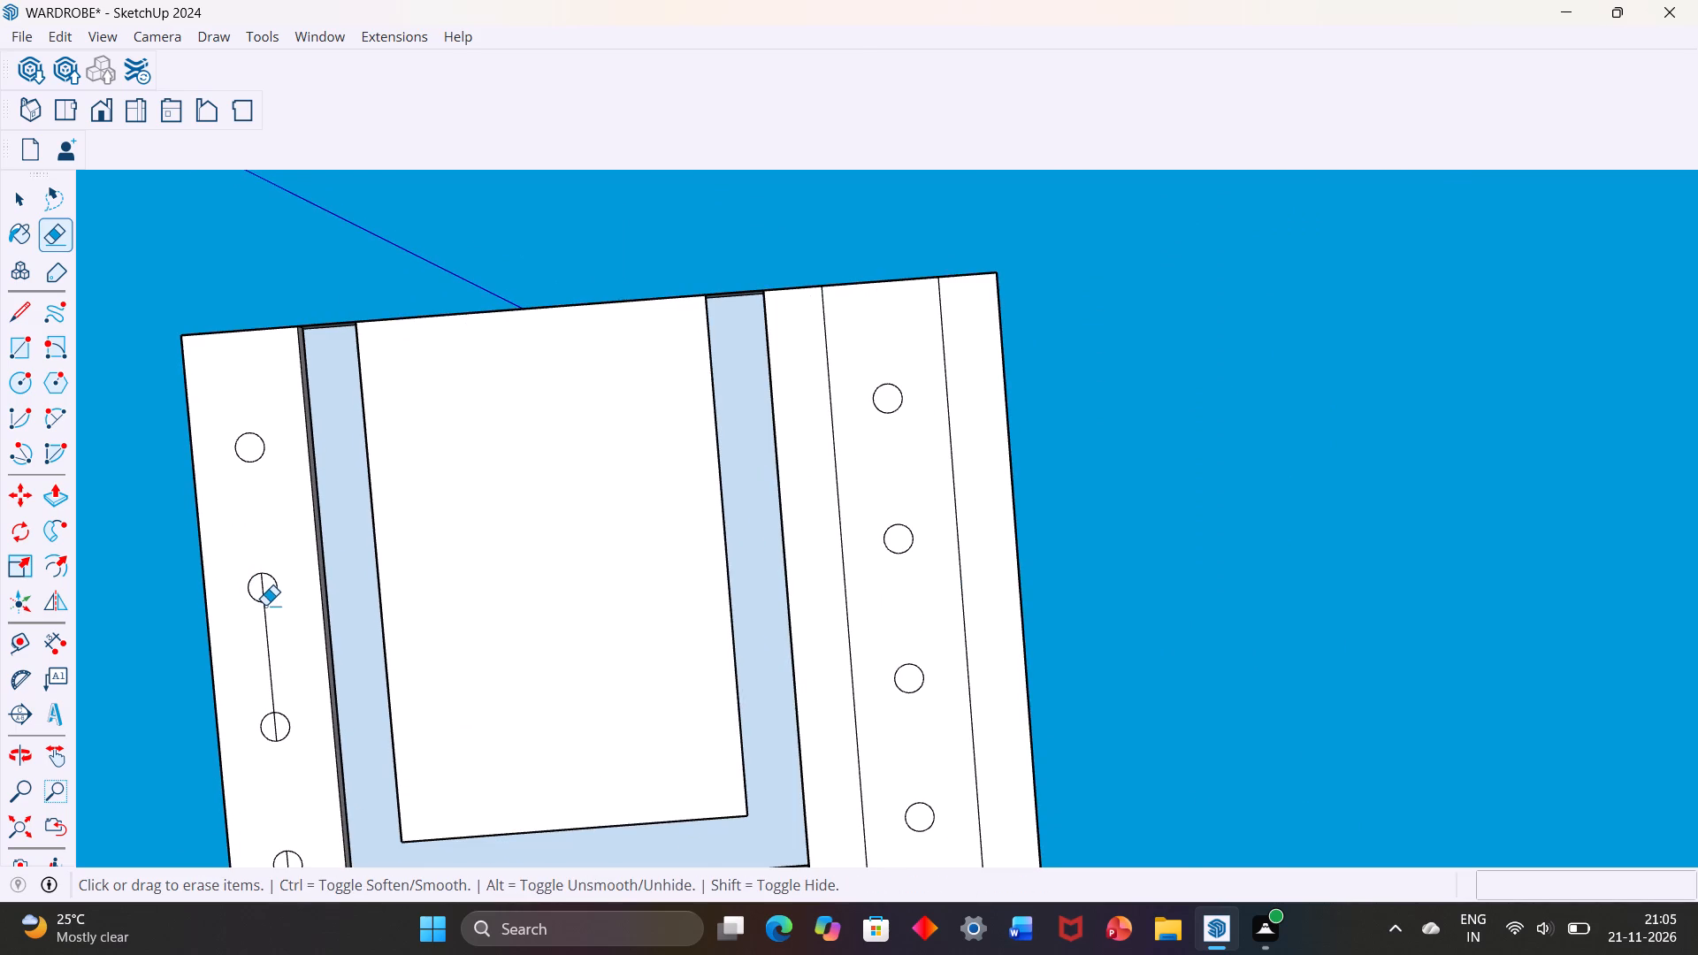
pyautogui.scroll(5, 267, 587)
pyautogui.moveTo(247, 592); pyautogui.dragTo(248, 592)
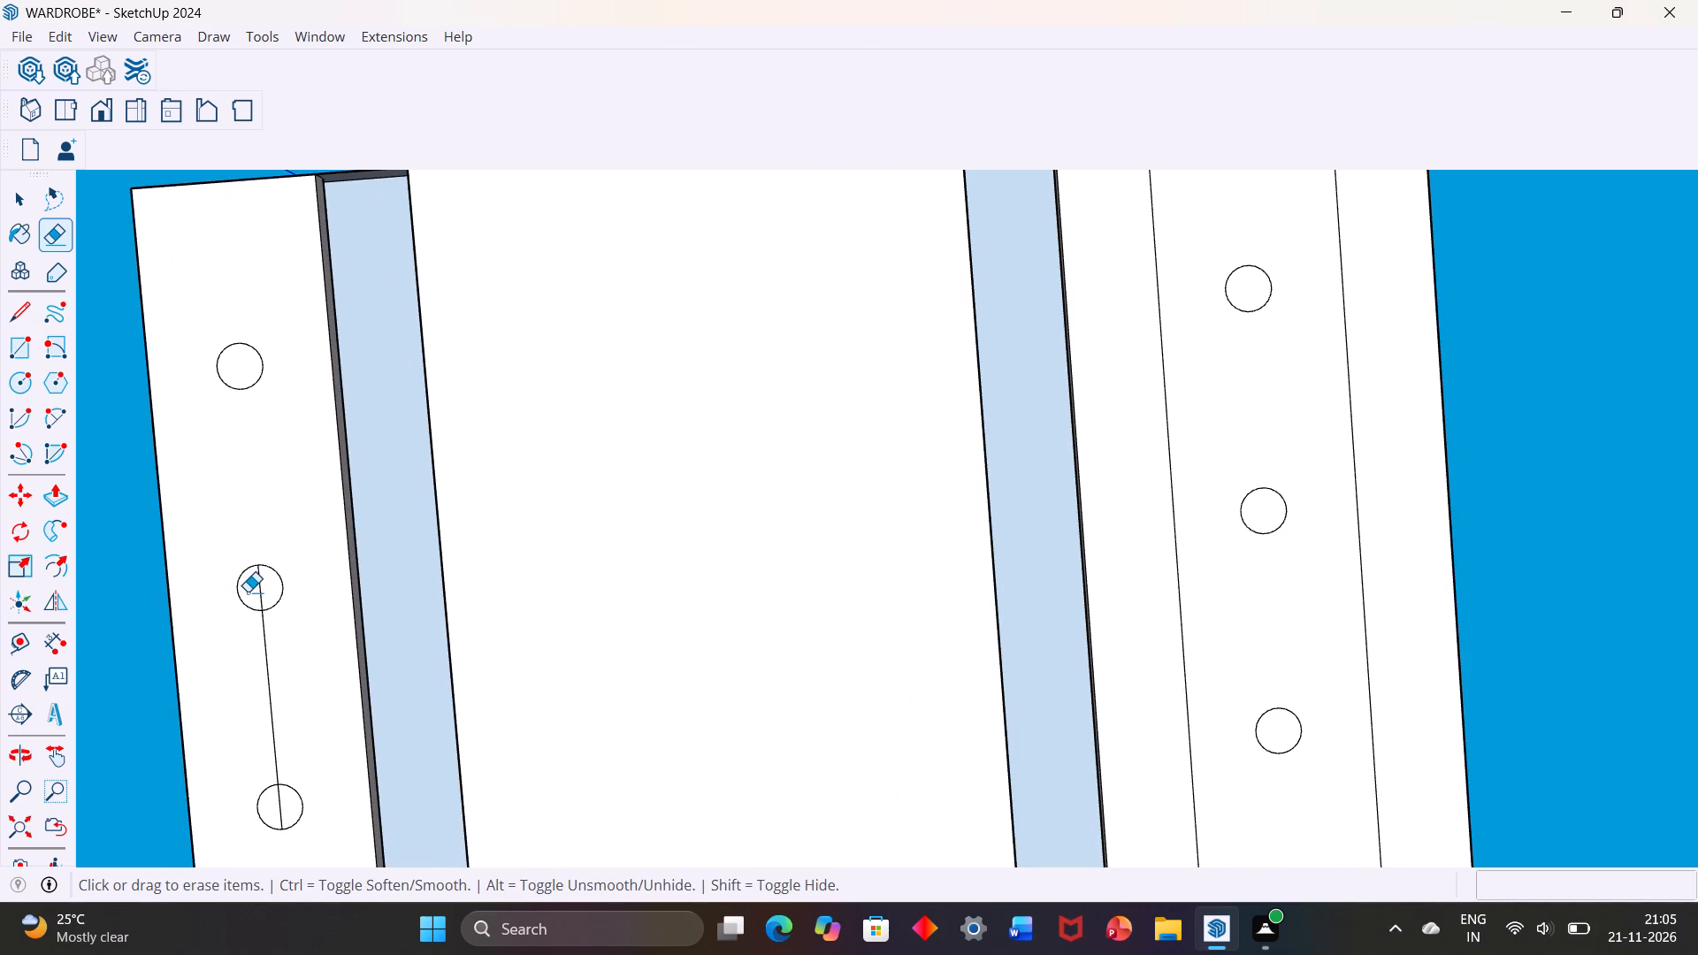
pyautogui.moveTo(248, 592); pyautogui.dragTo(261, 592)
pyautogui.moveTo(248, 636); pyautogui.dragTo(292, 644)
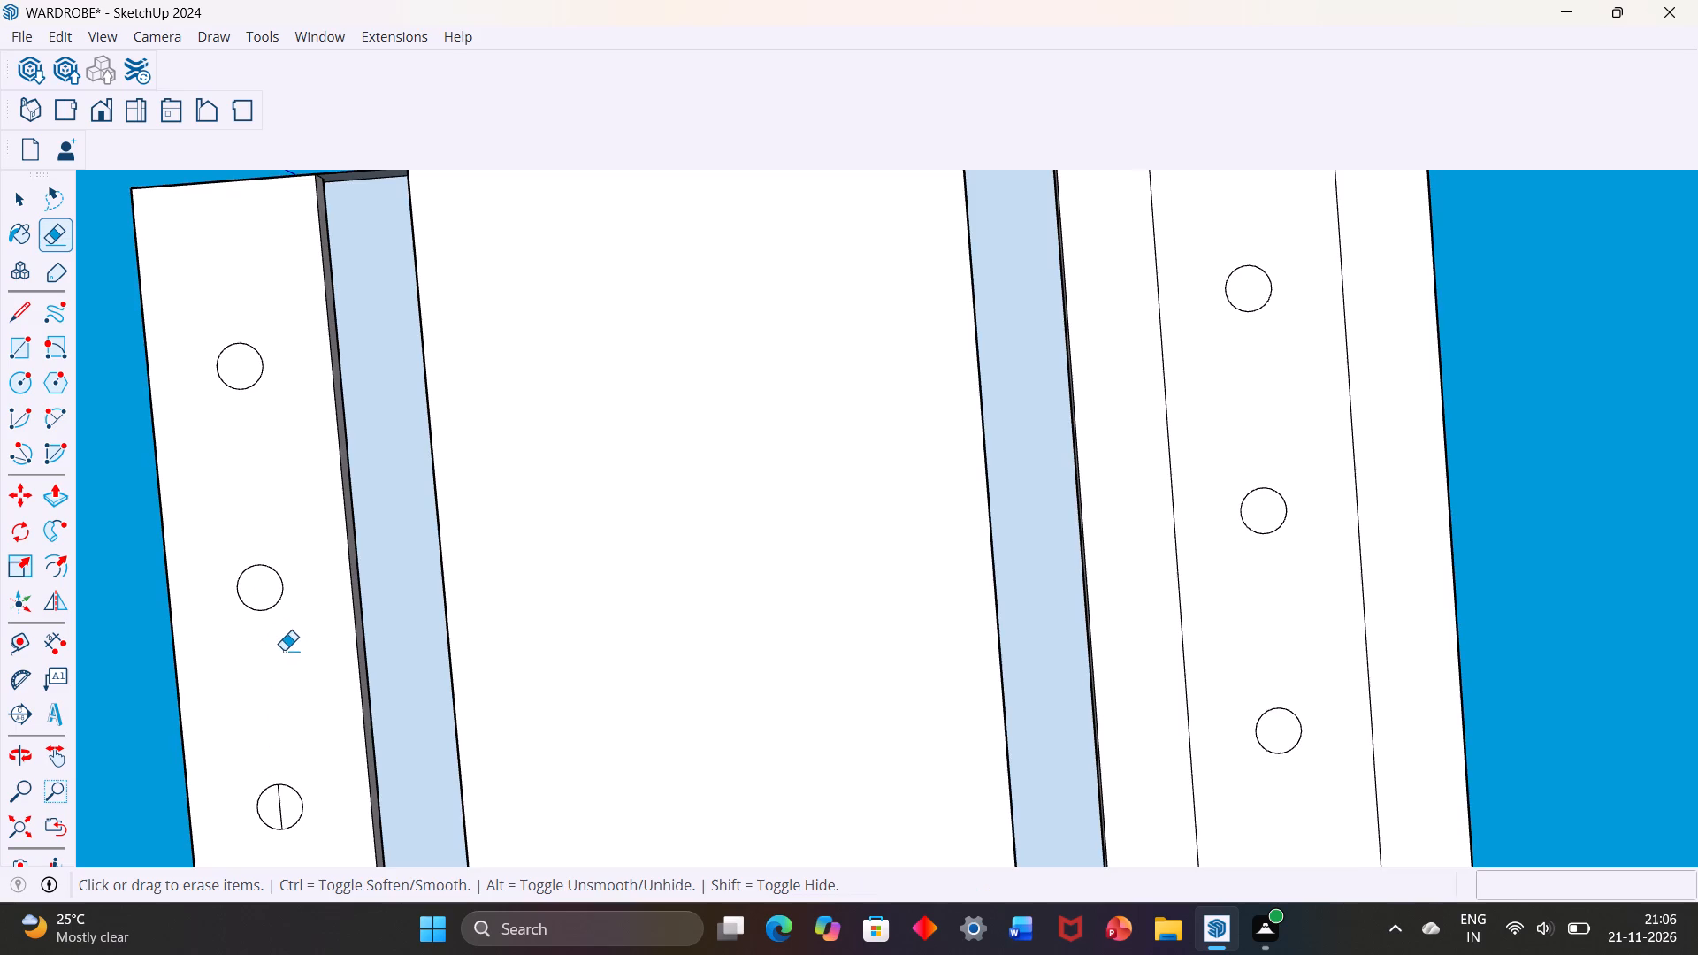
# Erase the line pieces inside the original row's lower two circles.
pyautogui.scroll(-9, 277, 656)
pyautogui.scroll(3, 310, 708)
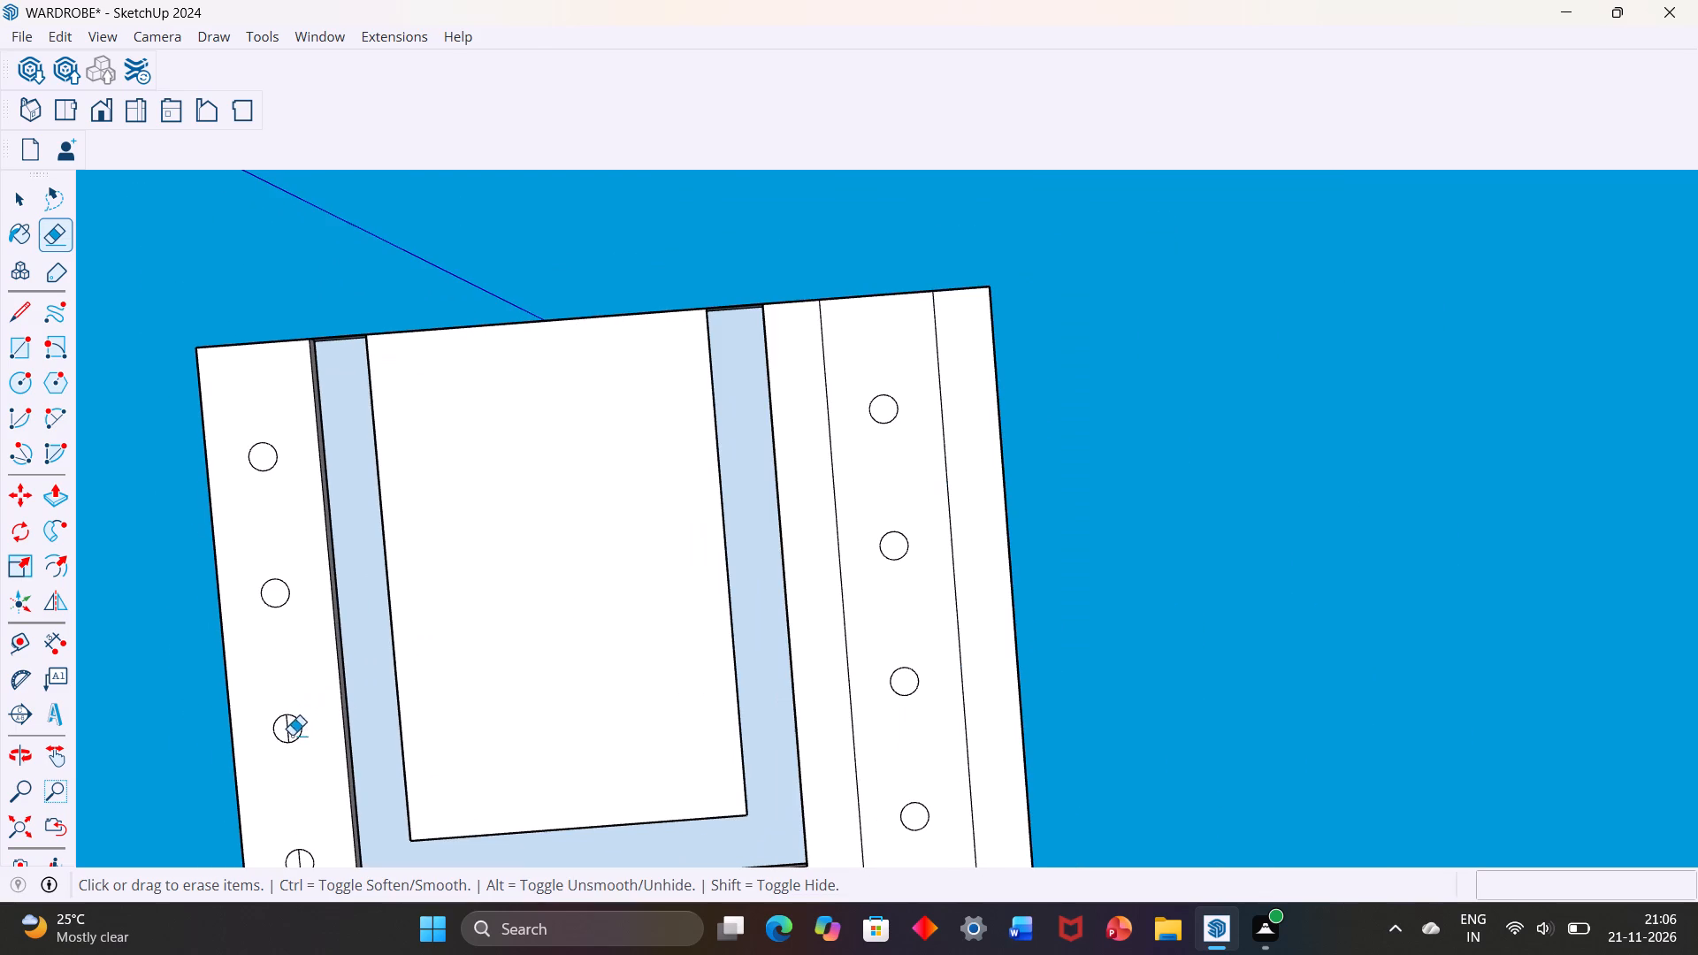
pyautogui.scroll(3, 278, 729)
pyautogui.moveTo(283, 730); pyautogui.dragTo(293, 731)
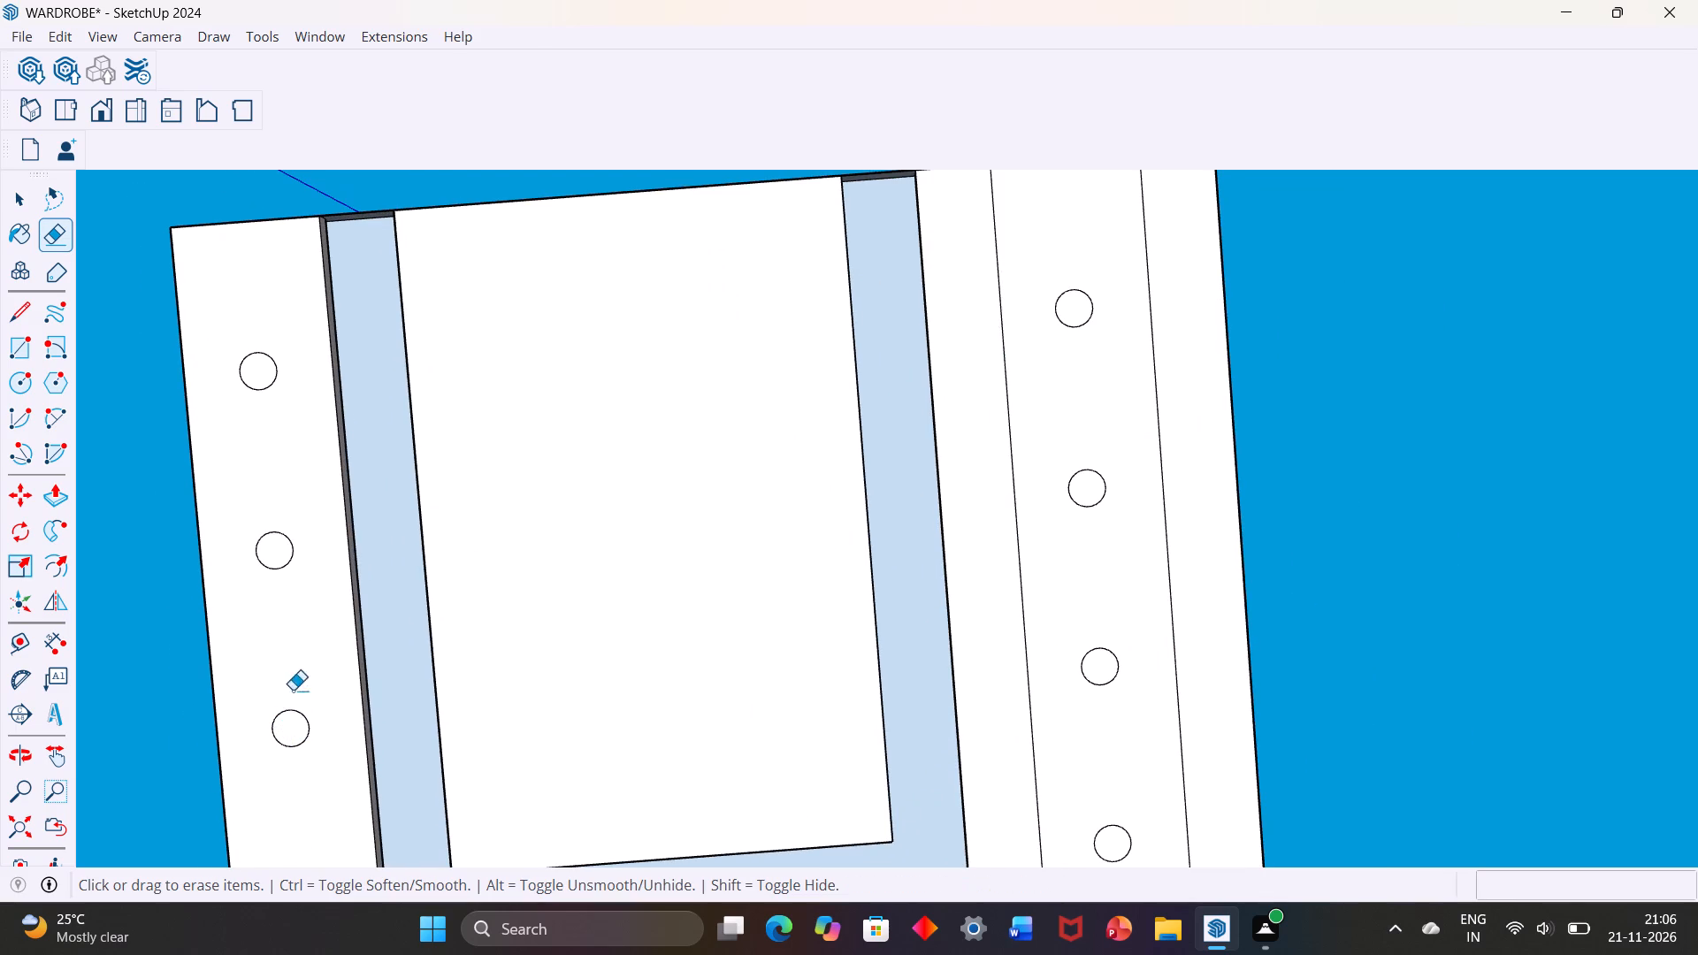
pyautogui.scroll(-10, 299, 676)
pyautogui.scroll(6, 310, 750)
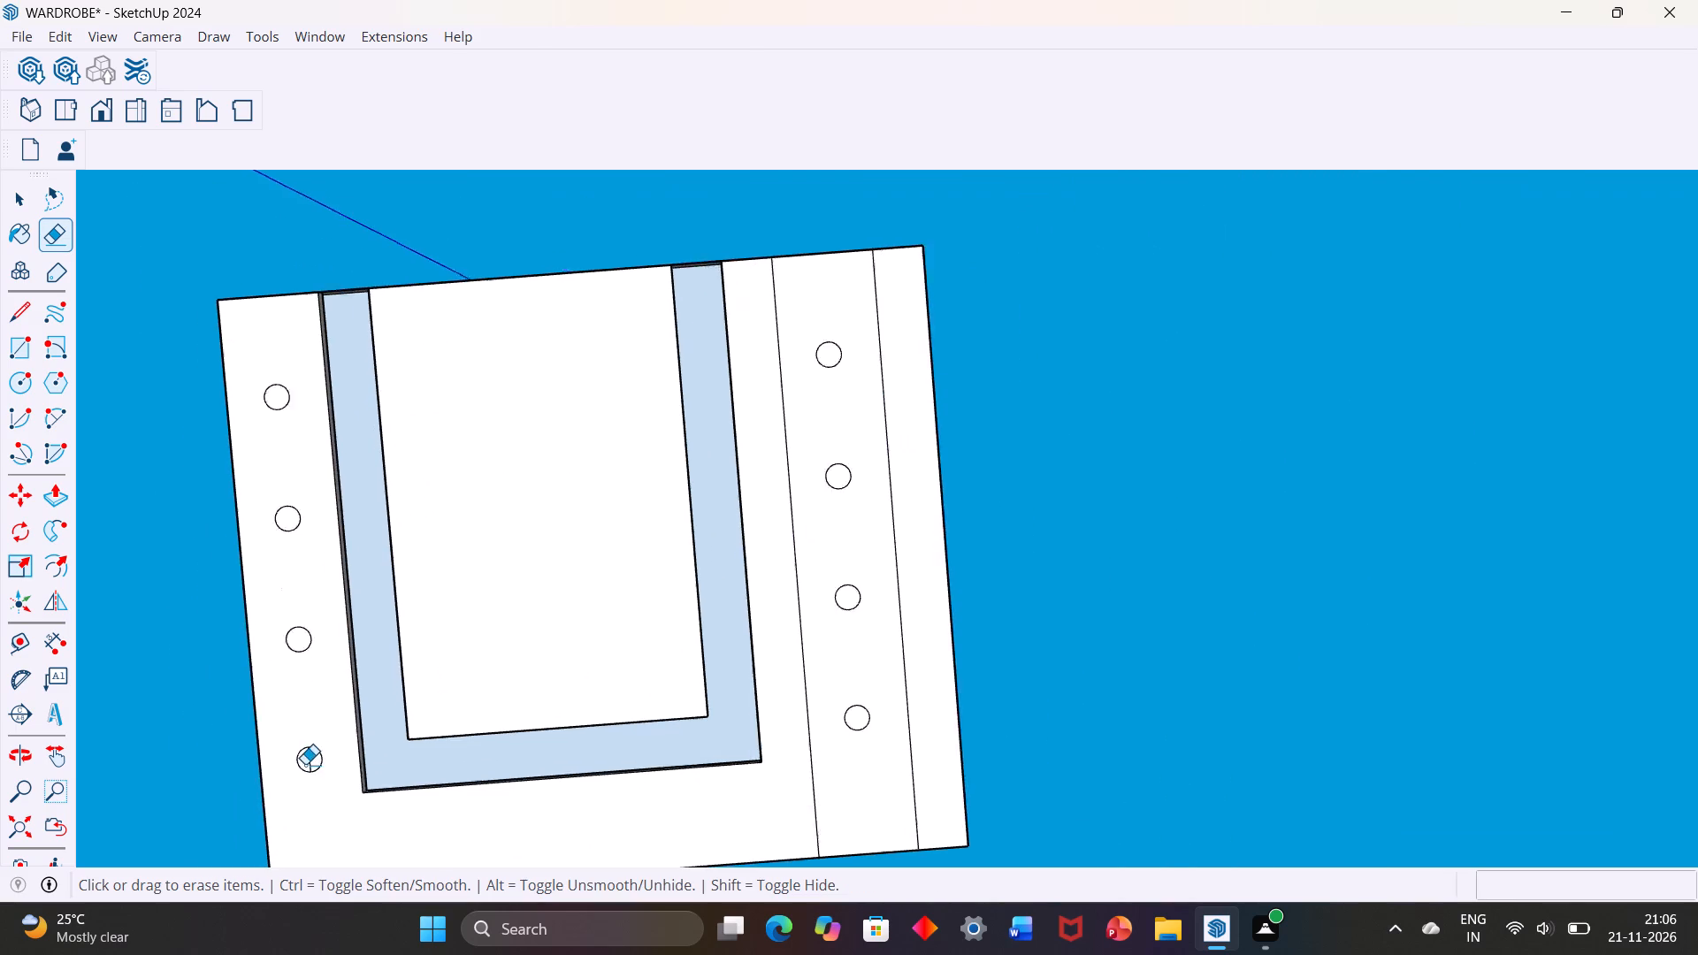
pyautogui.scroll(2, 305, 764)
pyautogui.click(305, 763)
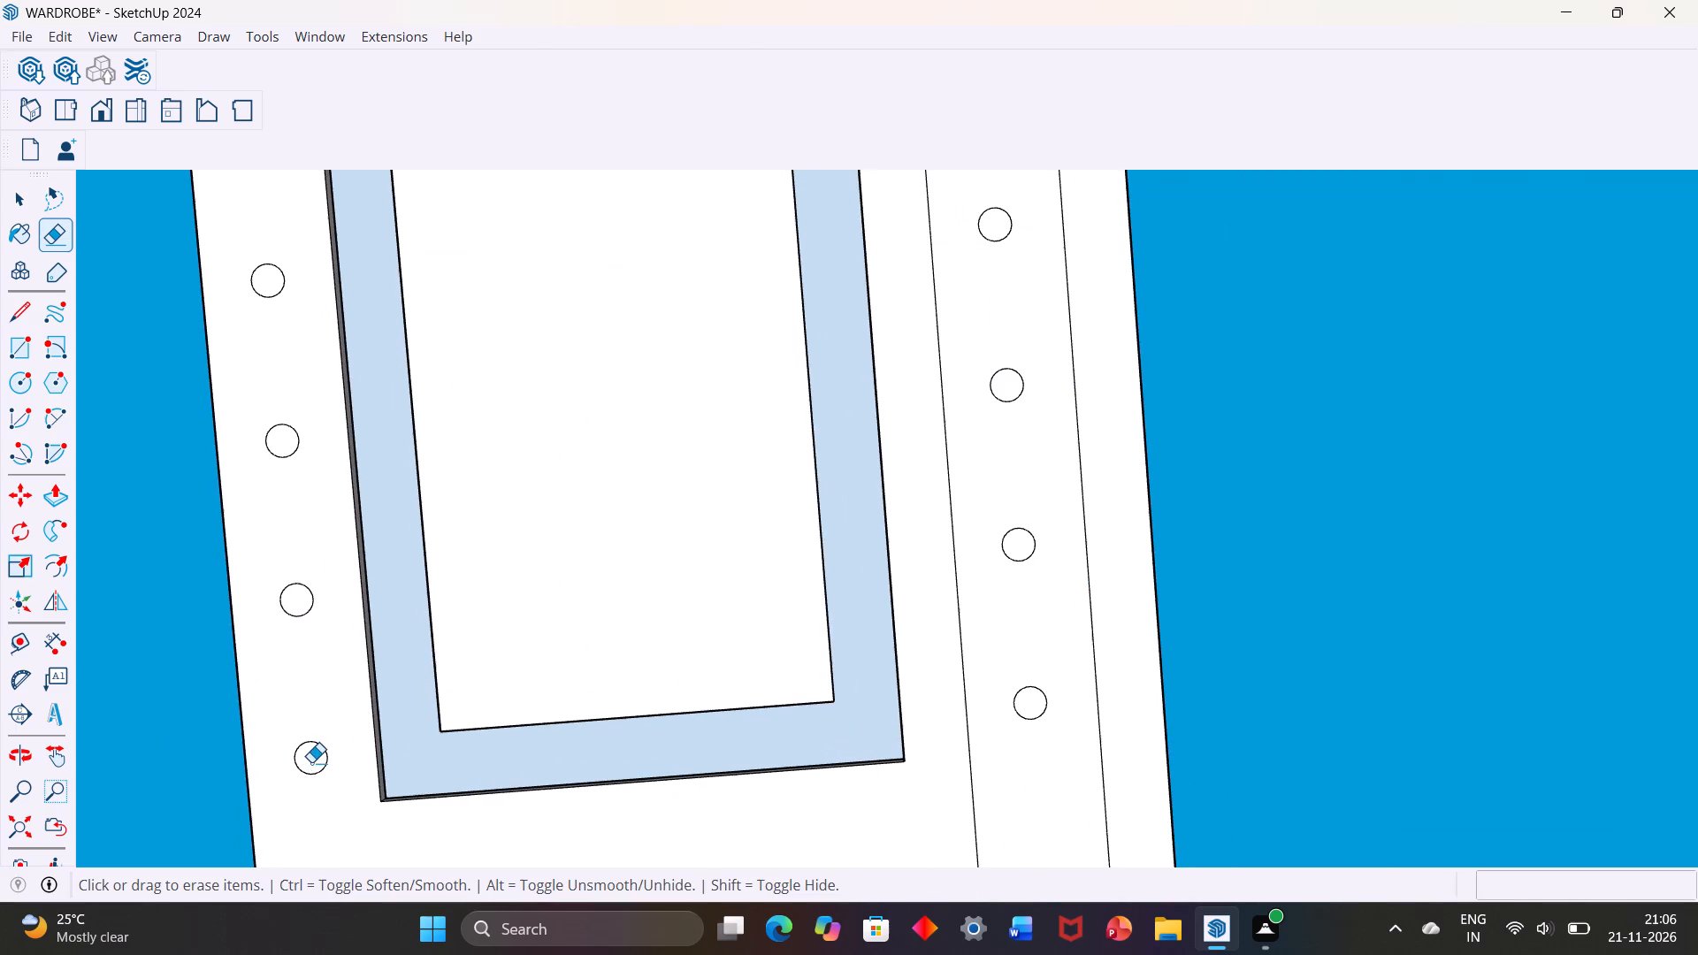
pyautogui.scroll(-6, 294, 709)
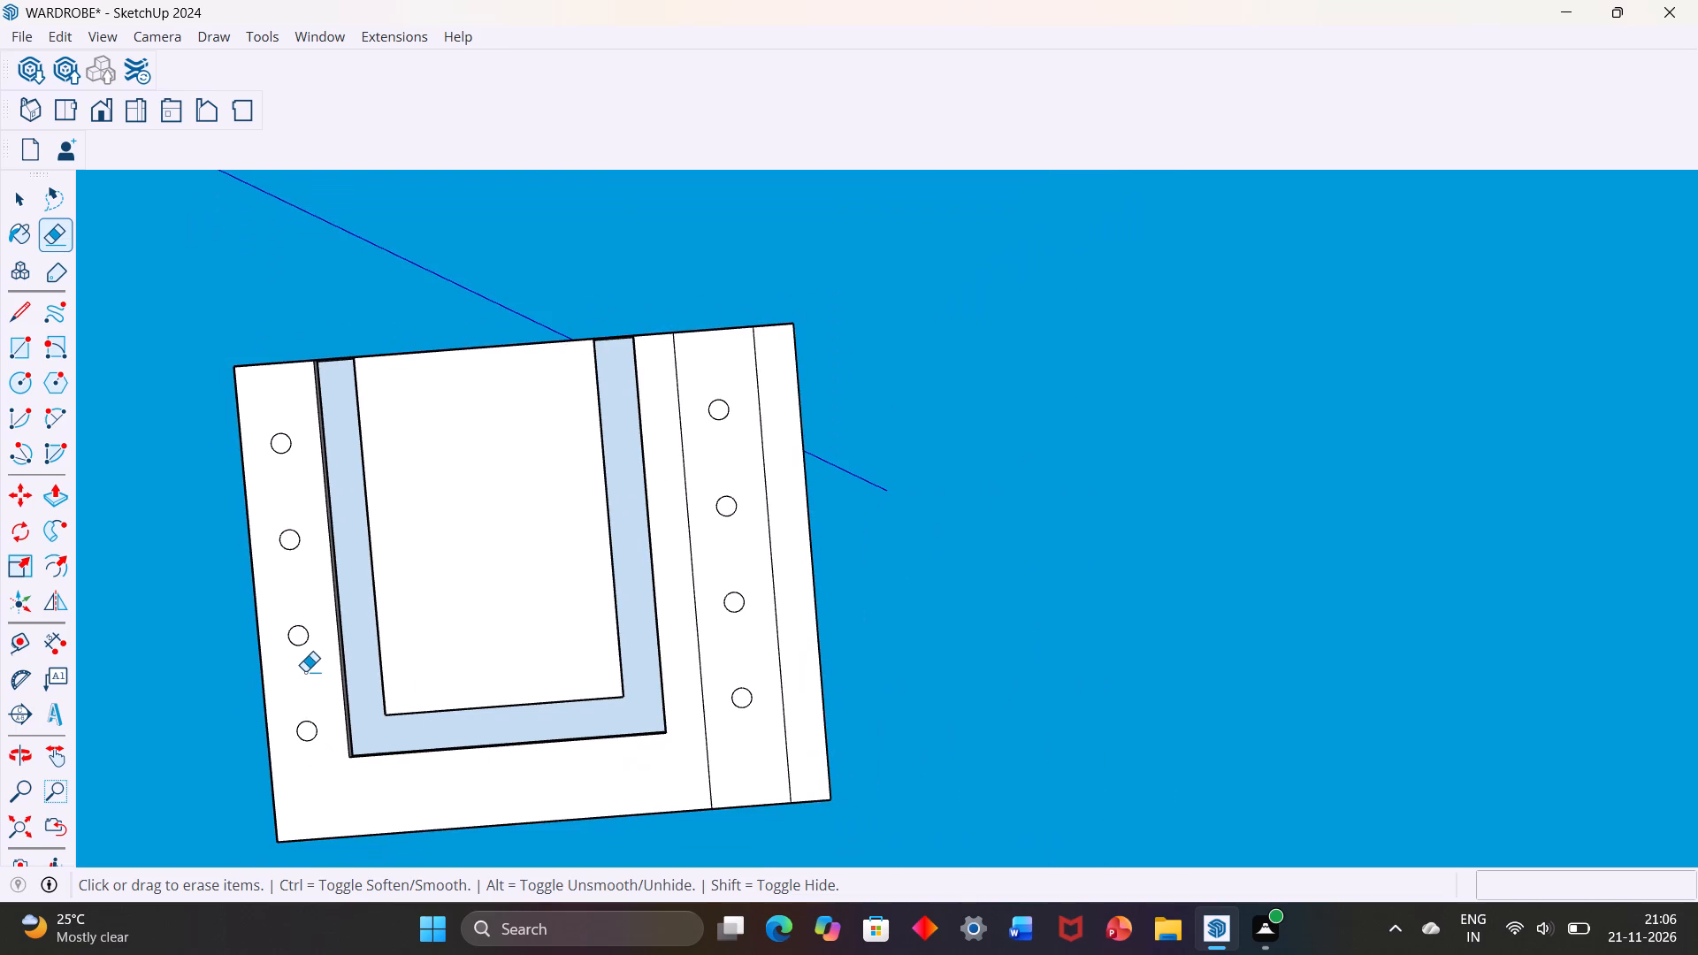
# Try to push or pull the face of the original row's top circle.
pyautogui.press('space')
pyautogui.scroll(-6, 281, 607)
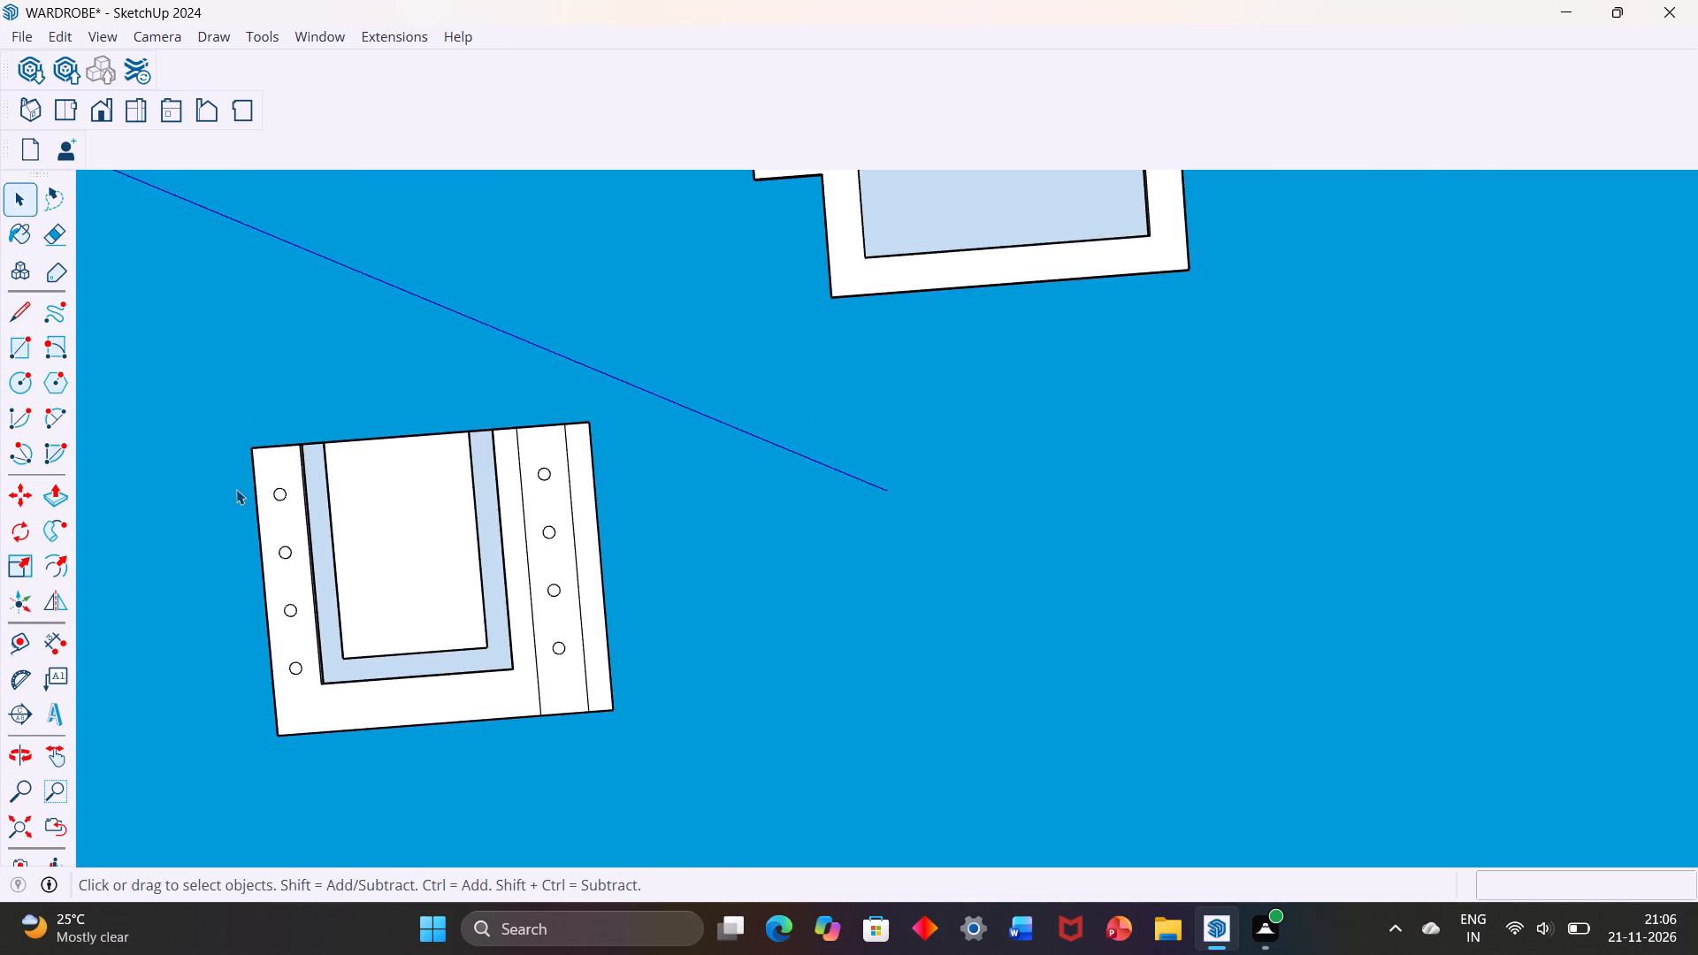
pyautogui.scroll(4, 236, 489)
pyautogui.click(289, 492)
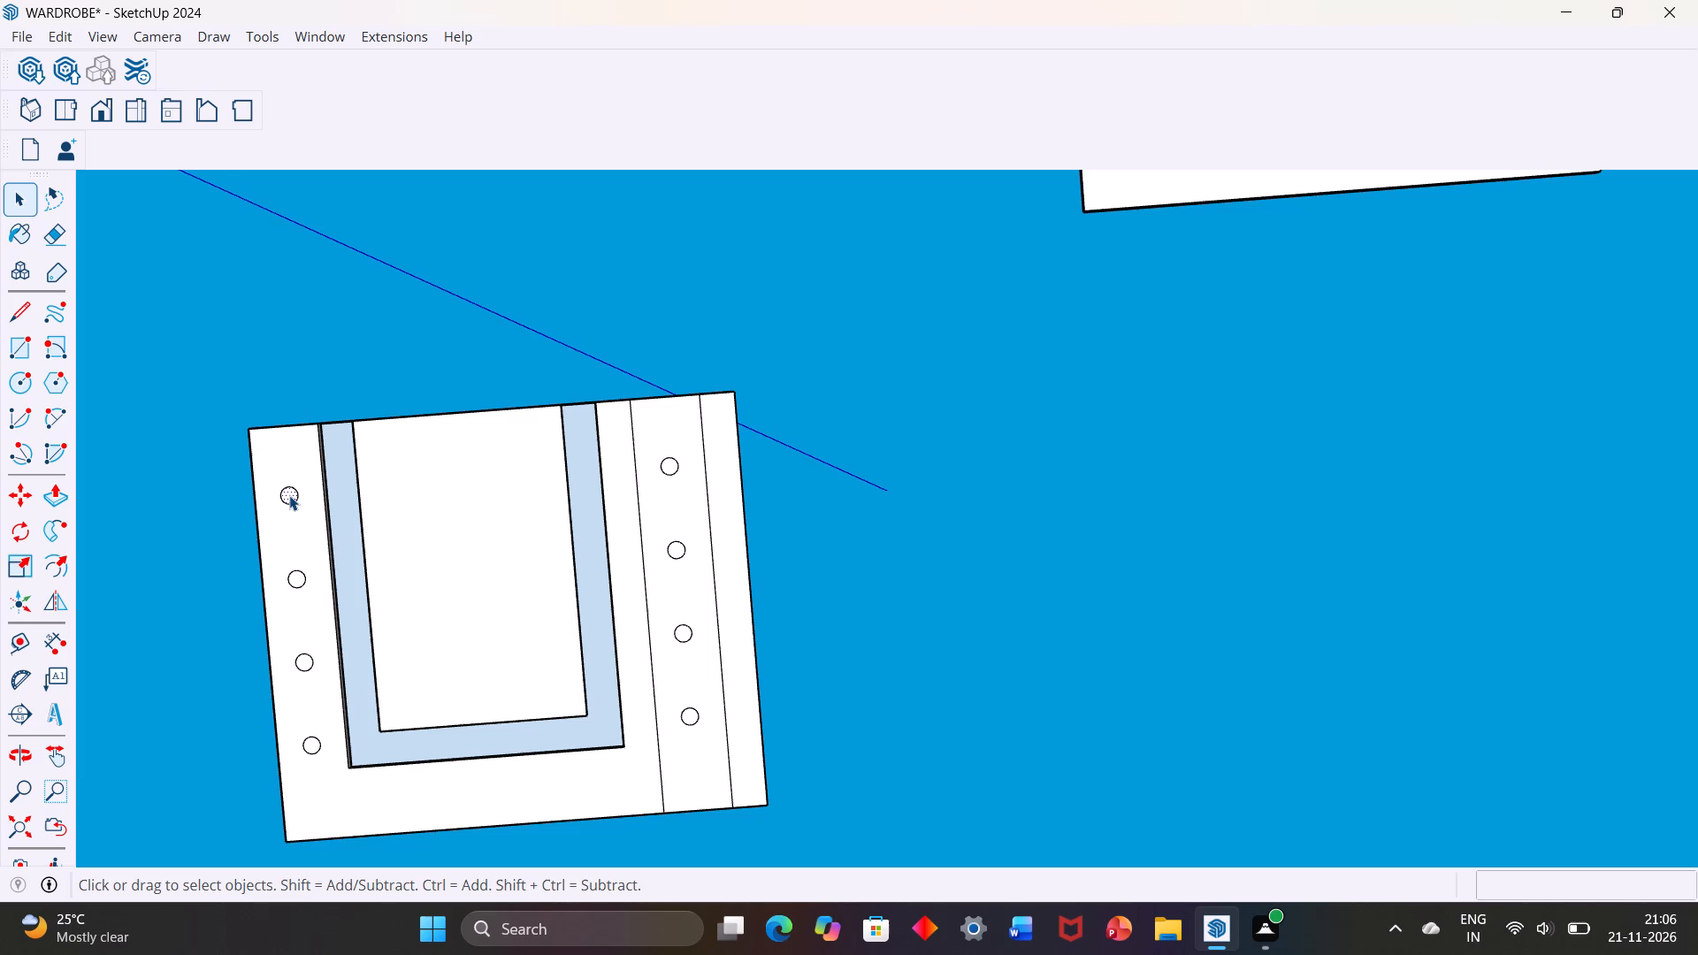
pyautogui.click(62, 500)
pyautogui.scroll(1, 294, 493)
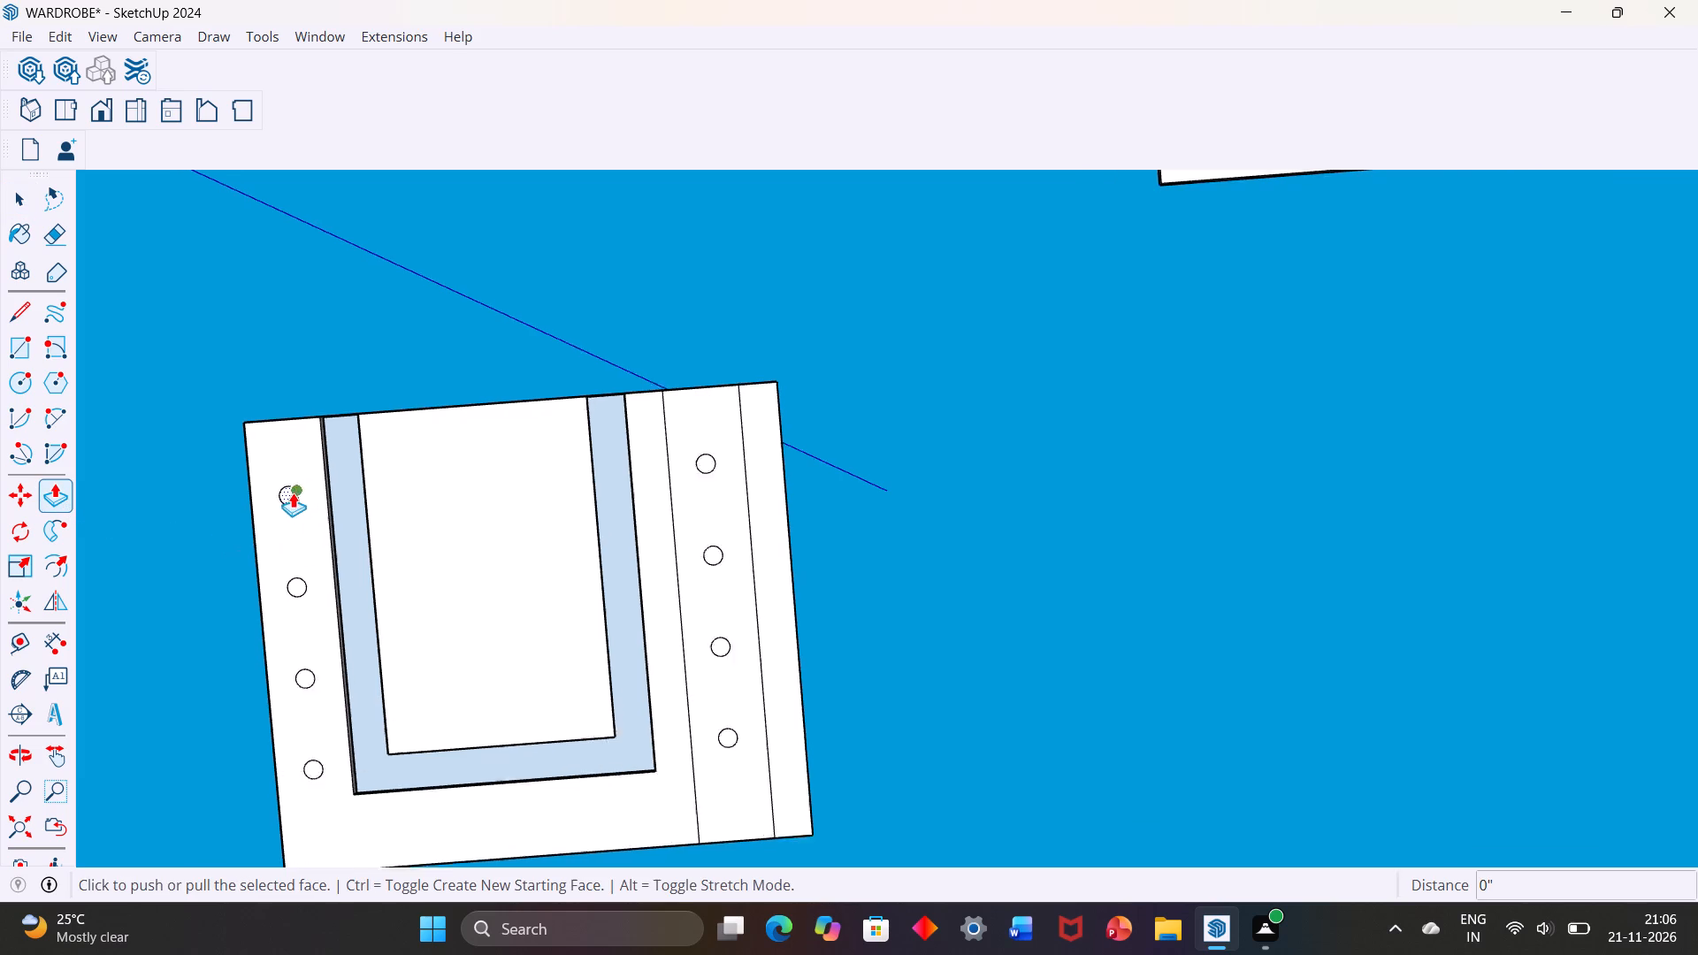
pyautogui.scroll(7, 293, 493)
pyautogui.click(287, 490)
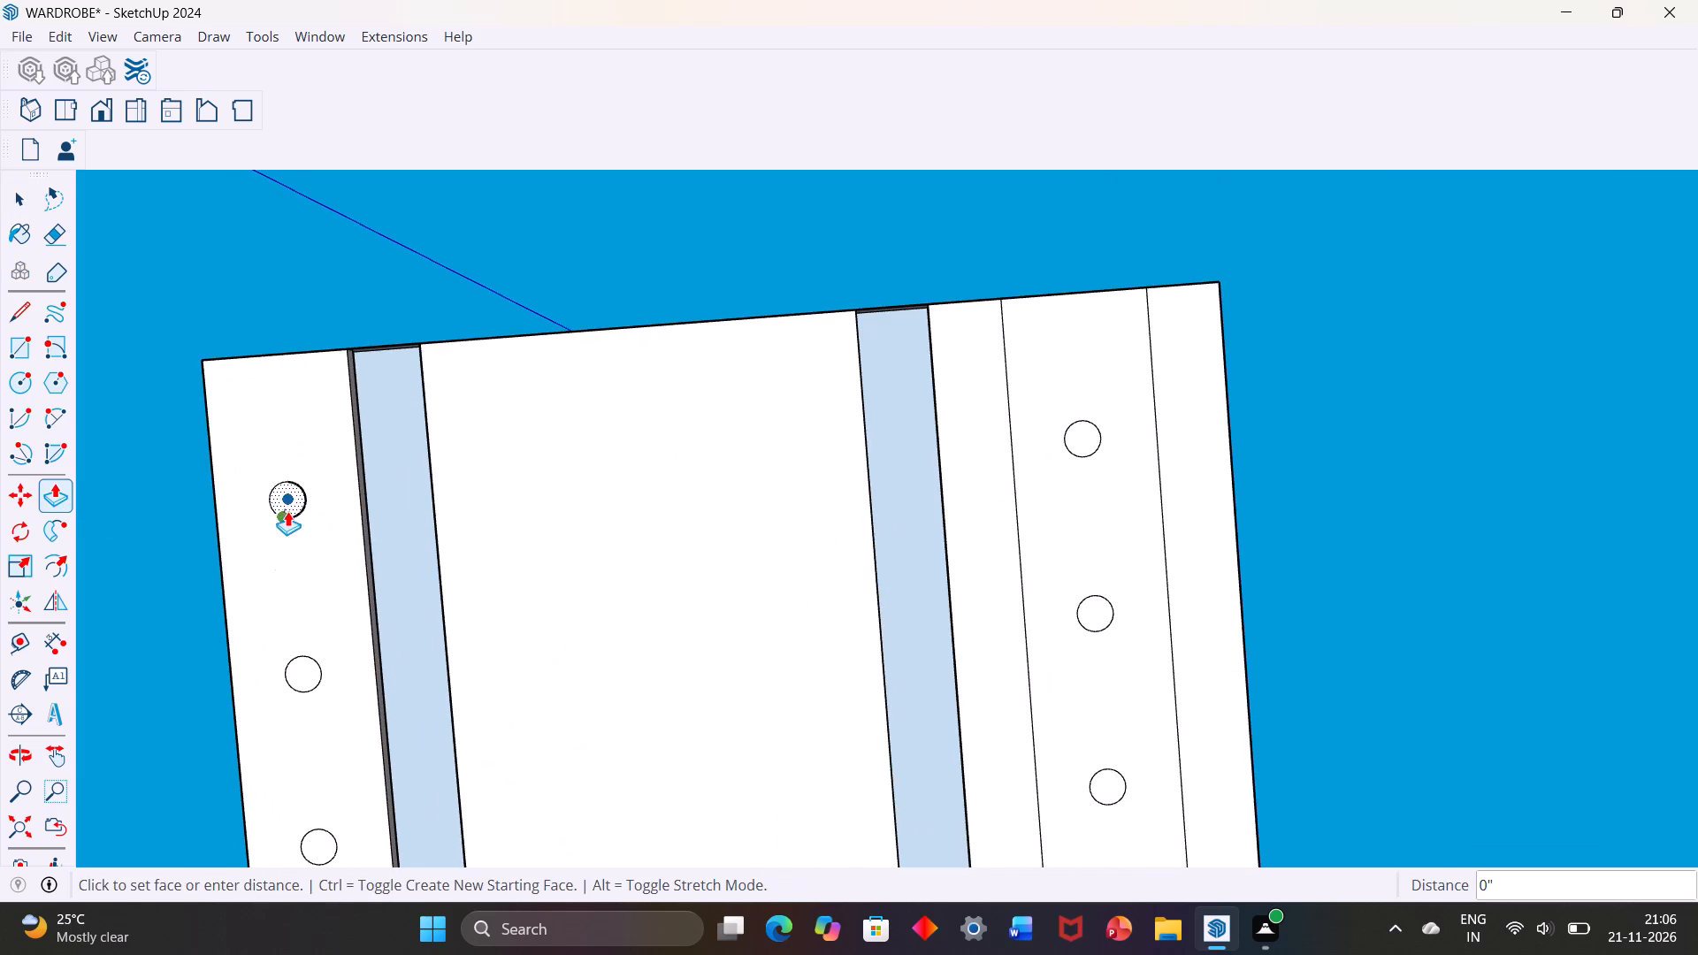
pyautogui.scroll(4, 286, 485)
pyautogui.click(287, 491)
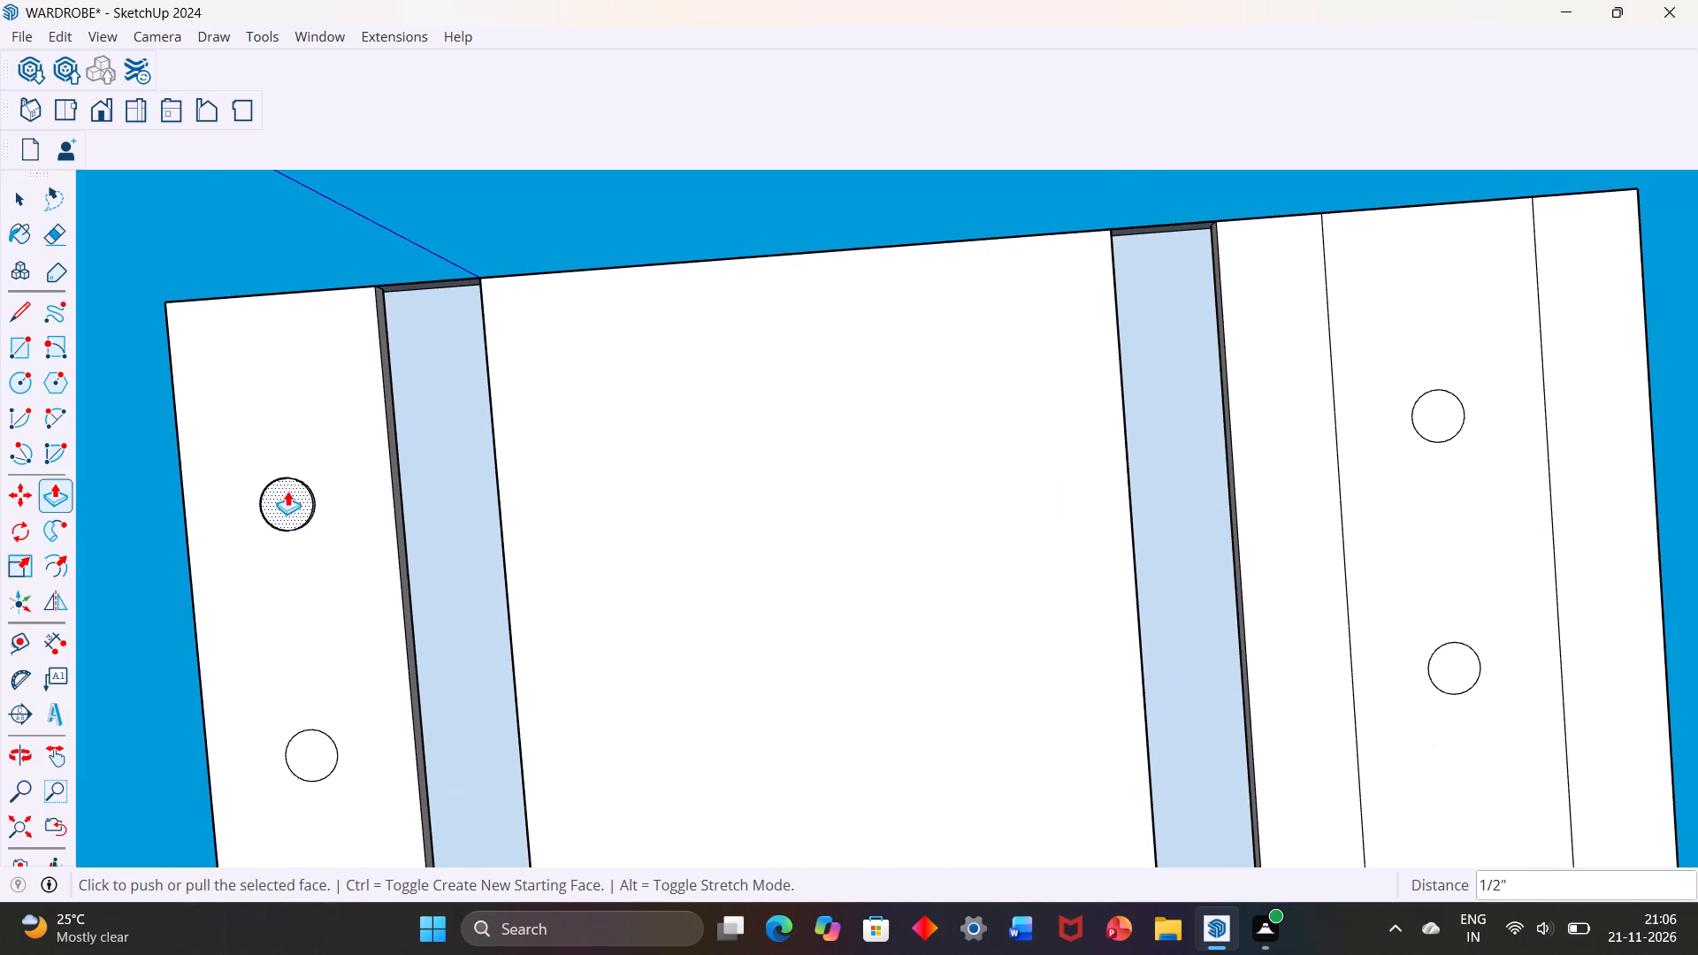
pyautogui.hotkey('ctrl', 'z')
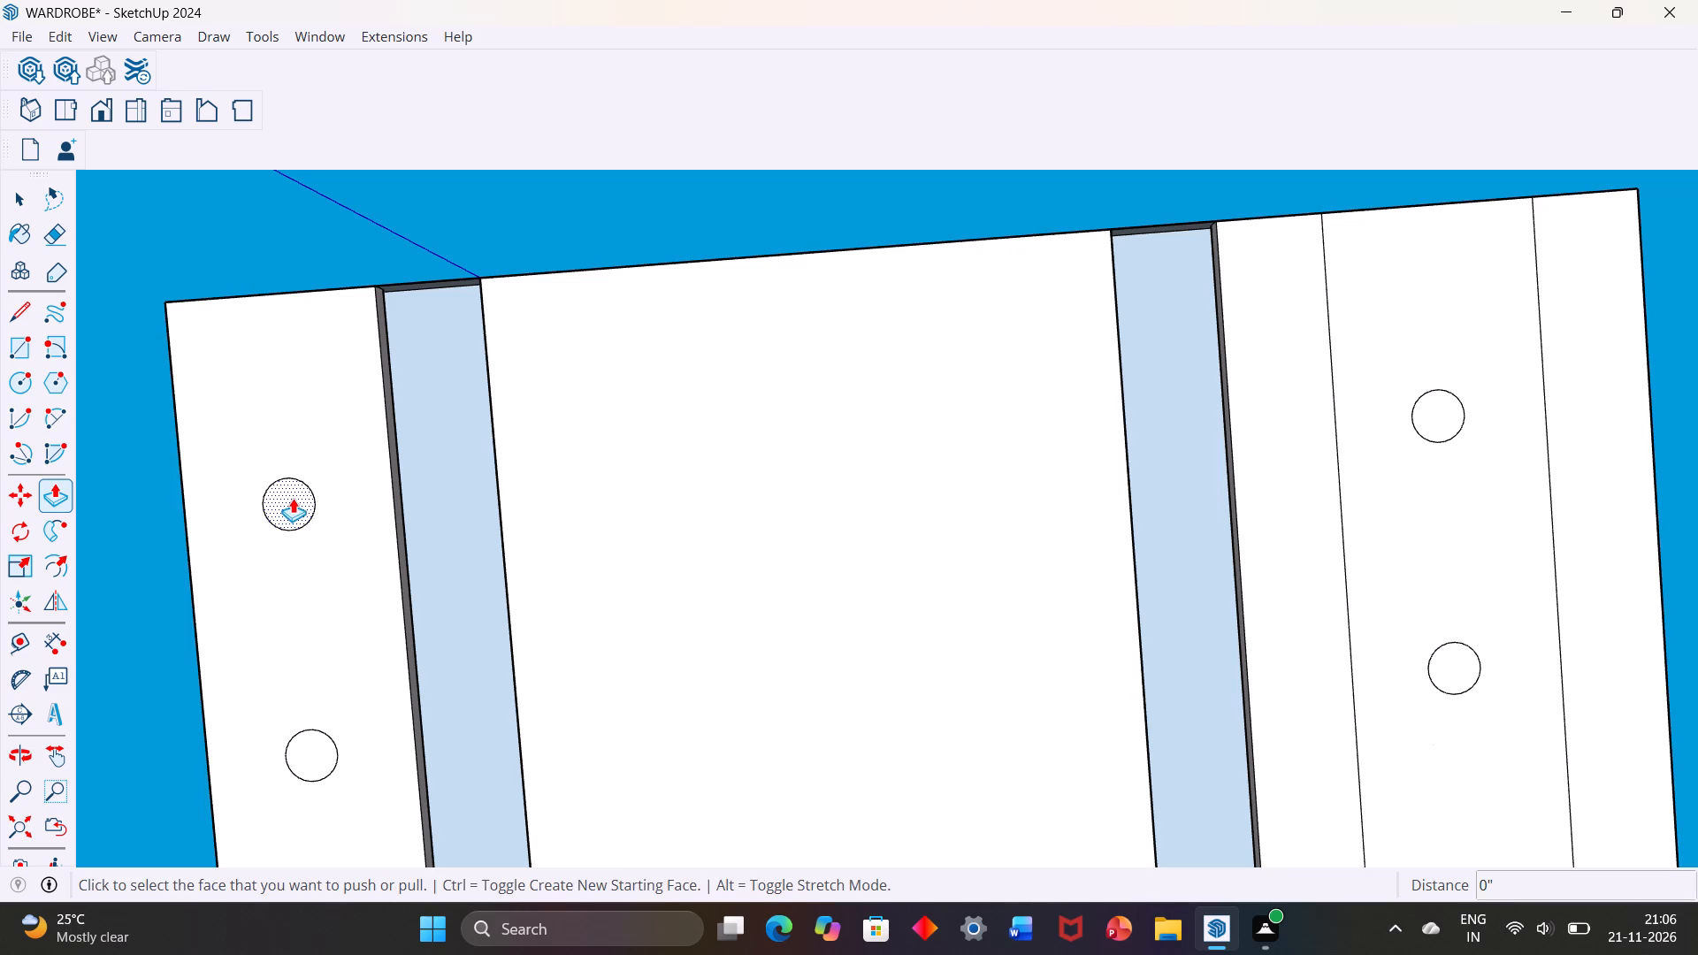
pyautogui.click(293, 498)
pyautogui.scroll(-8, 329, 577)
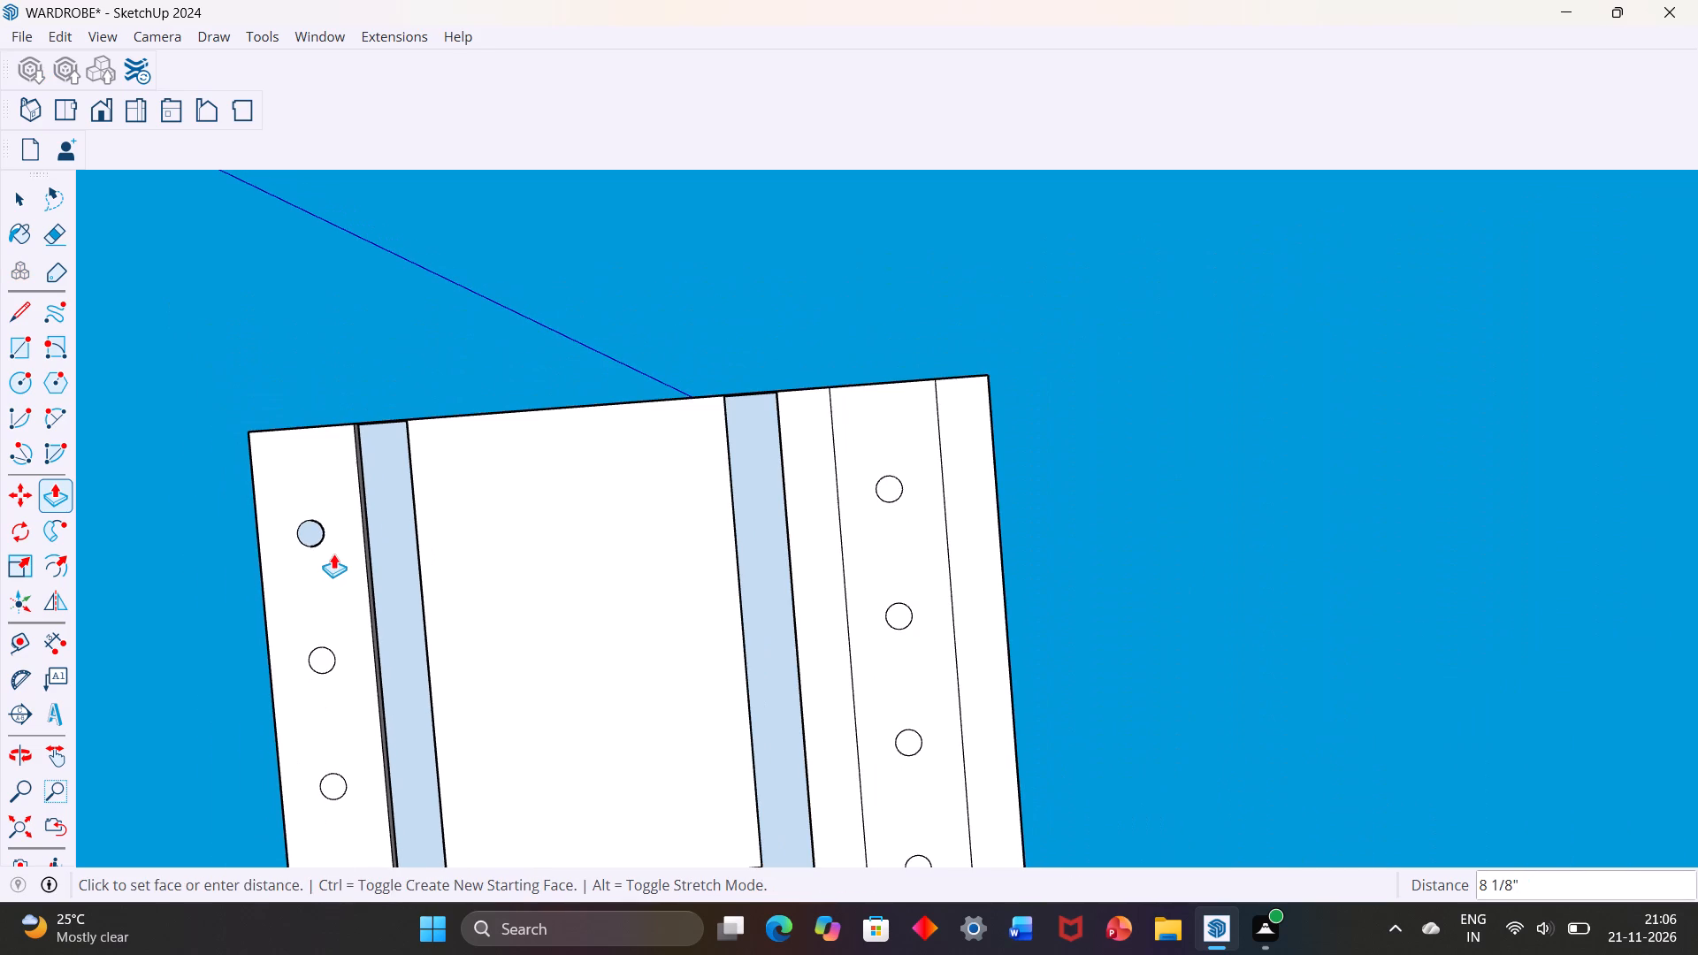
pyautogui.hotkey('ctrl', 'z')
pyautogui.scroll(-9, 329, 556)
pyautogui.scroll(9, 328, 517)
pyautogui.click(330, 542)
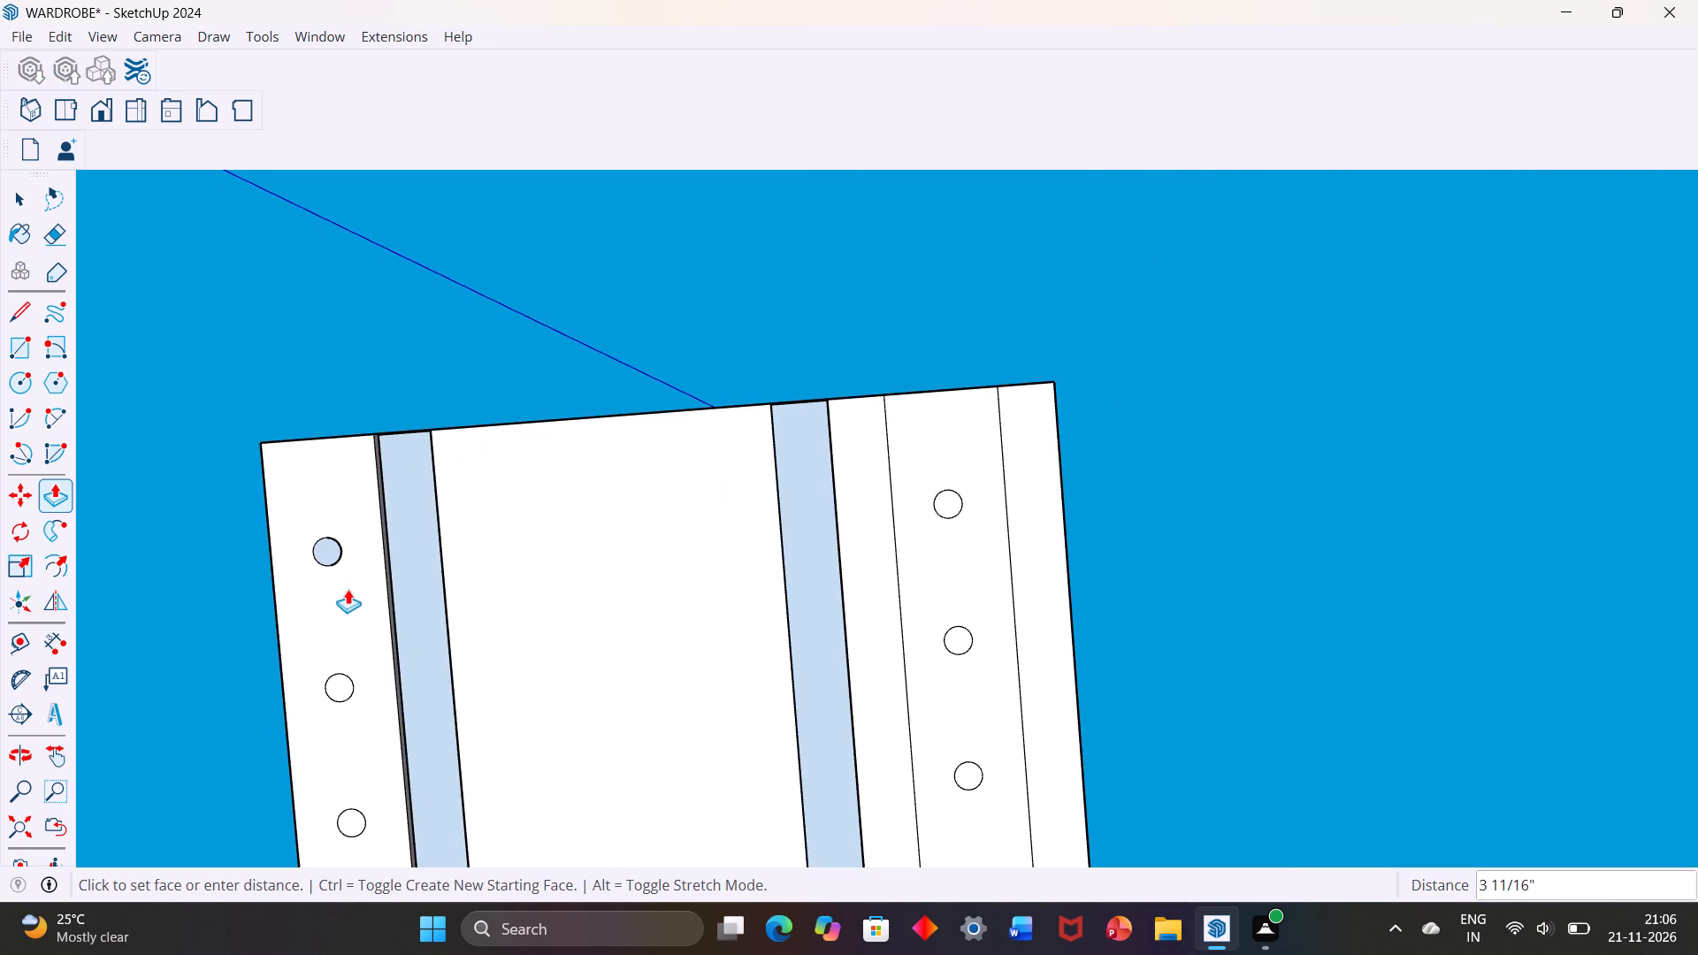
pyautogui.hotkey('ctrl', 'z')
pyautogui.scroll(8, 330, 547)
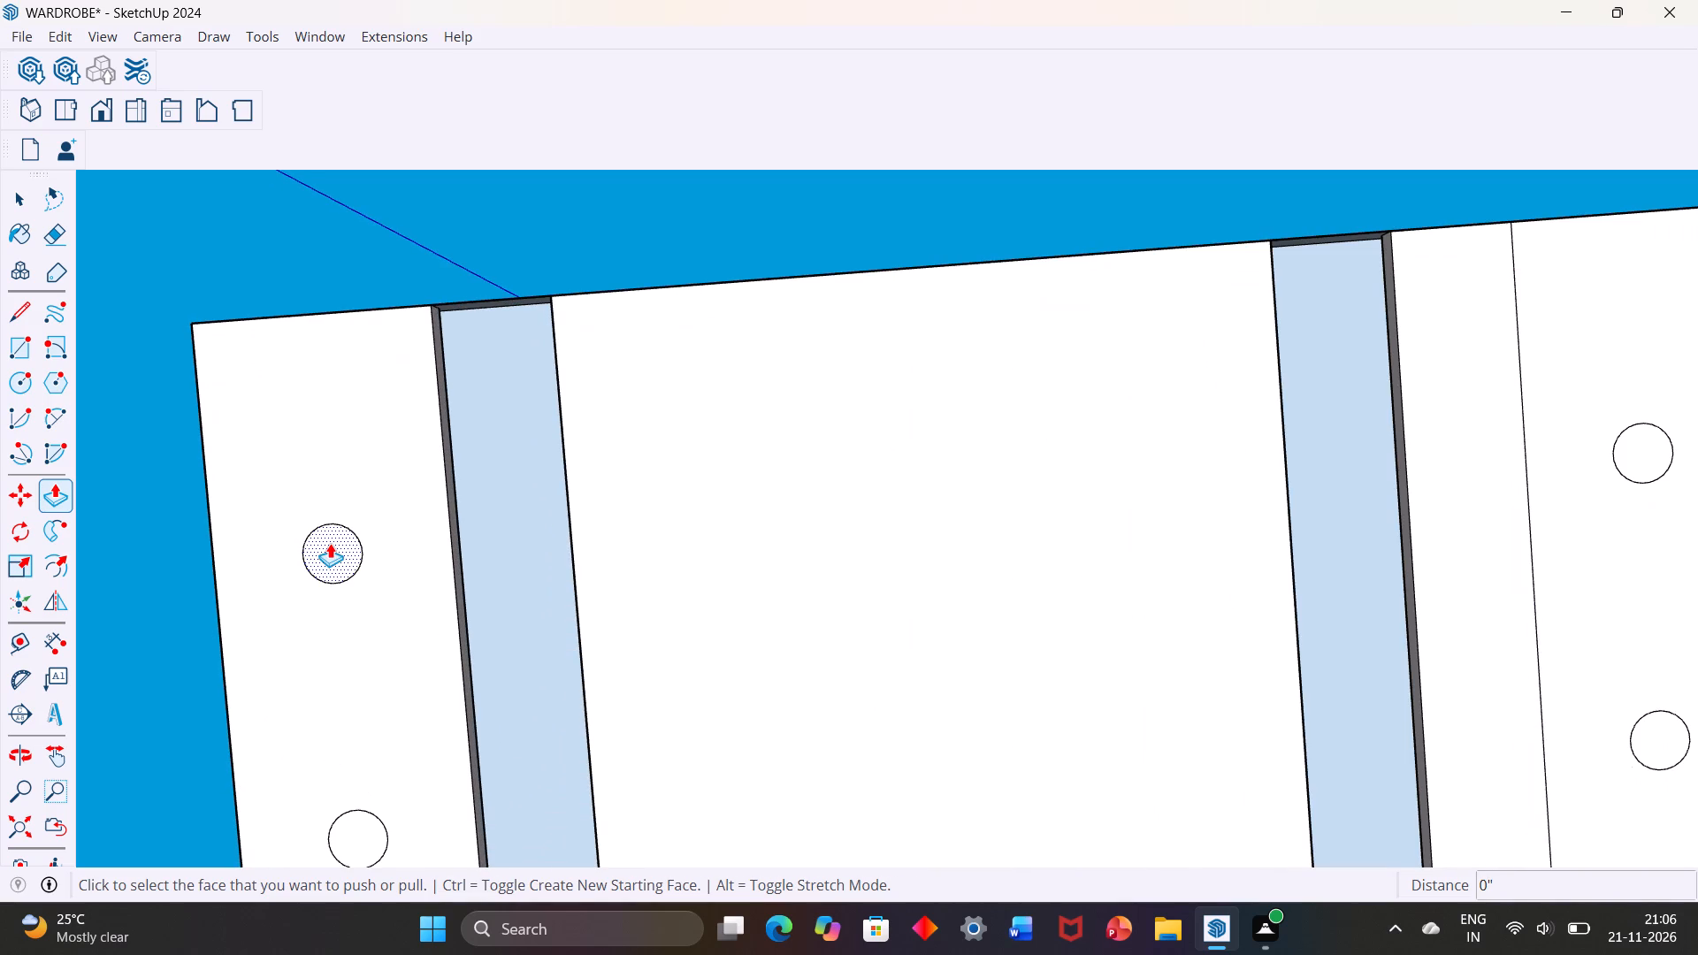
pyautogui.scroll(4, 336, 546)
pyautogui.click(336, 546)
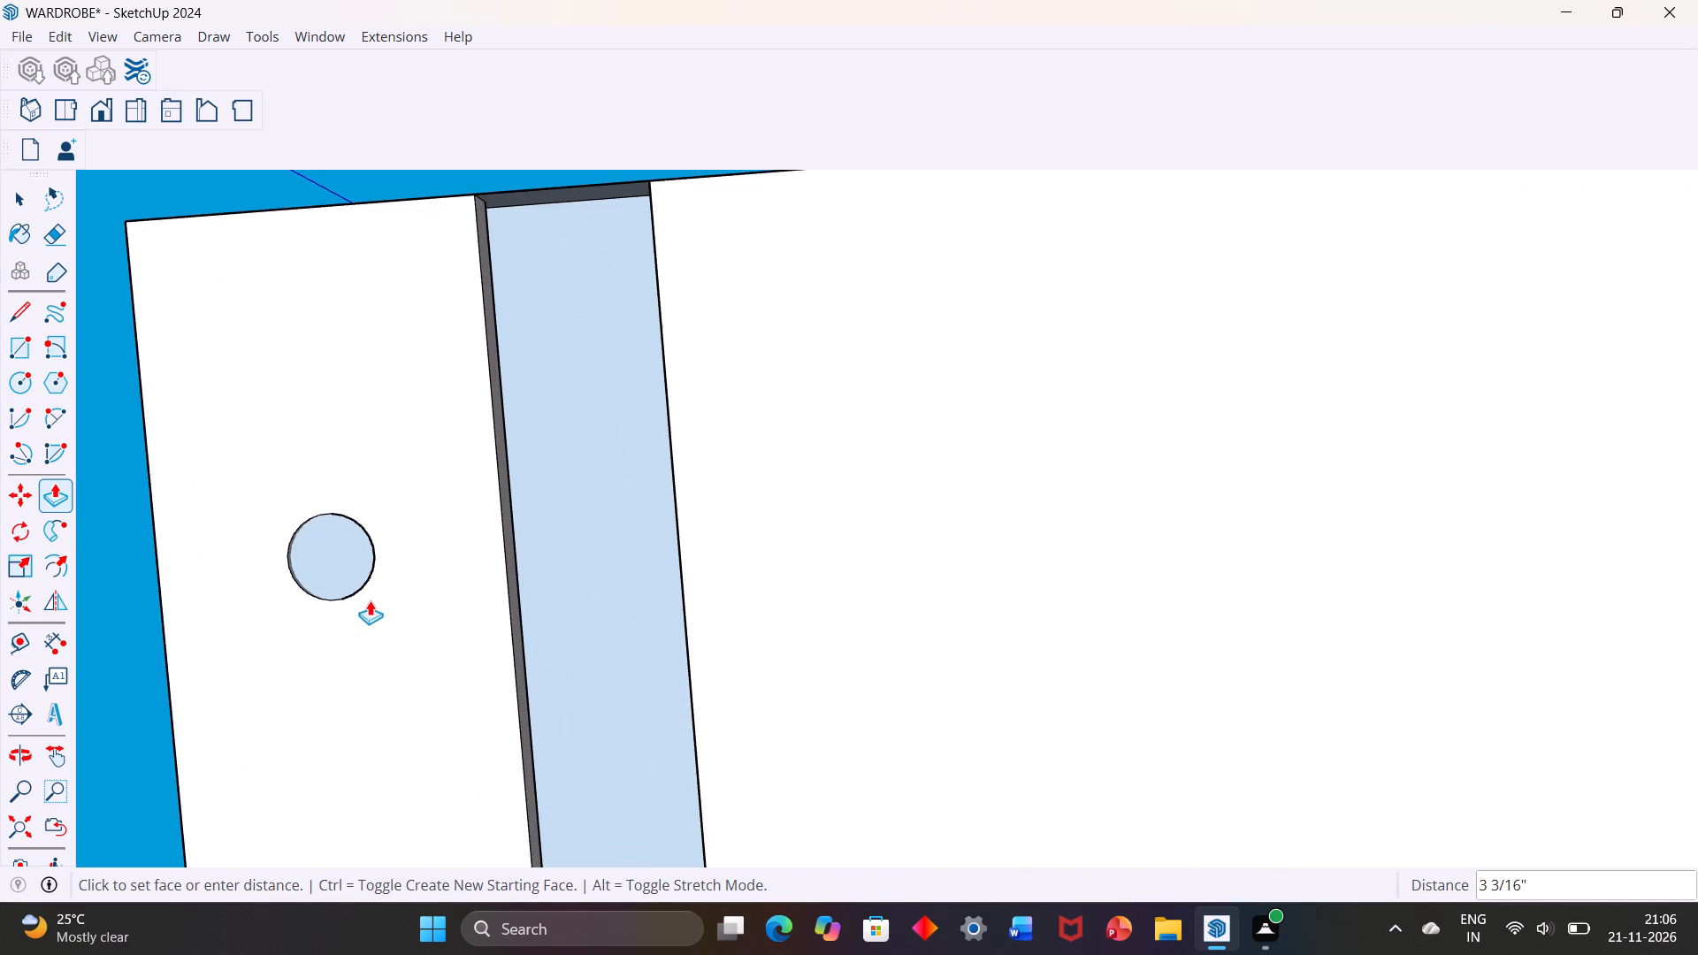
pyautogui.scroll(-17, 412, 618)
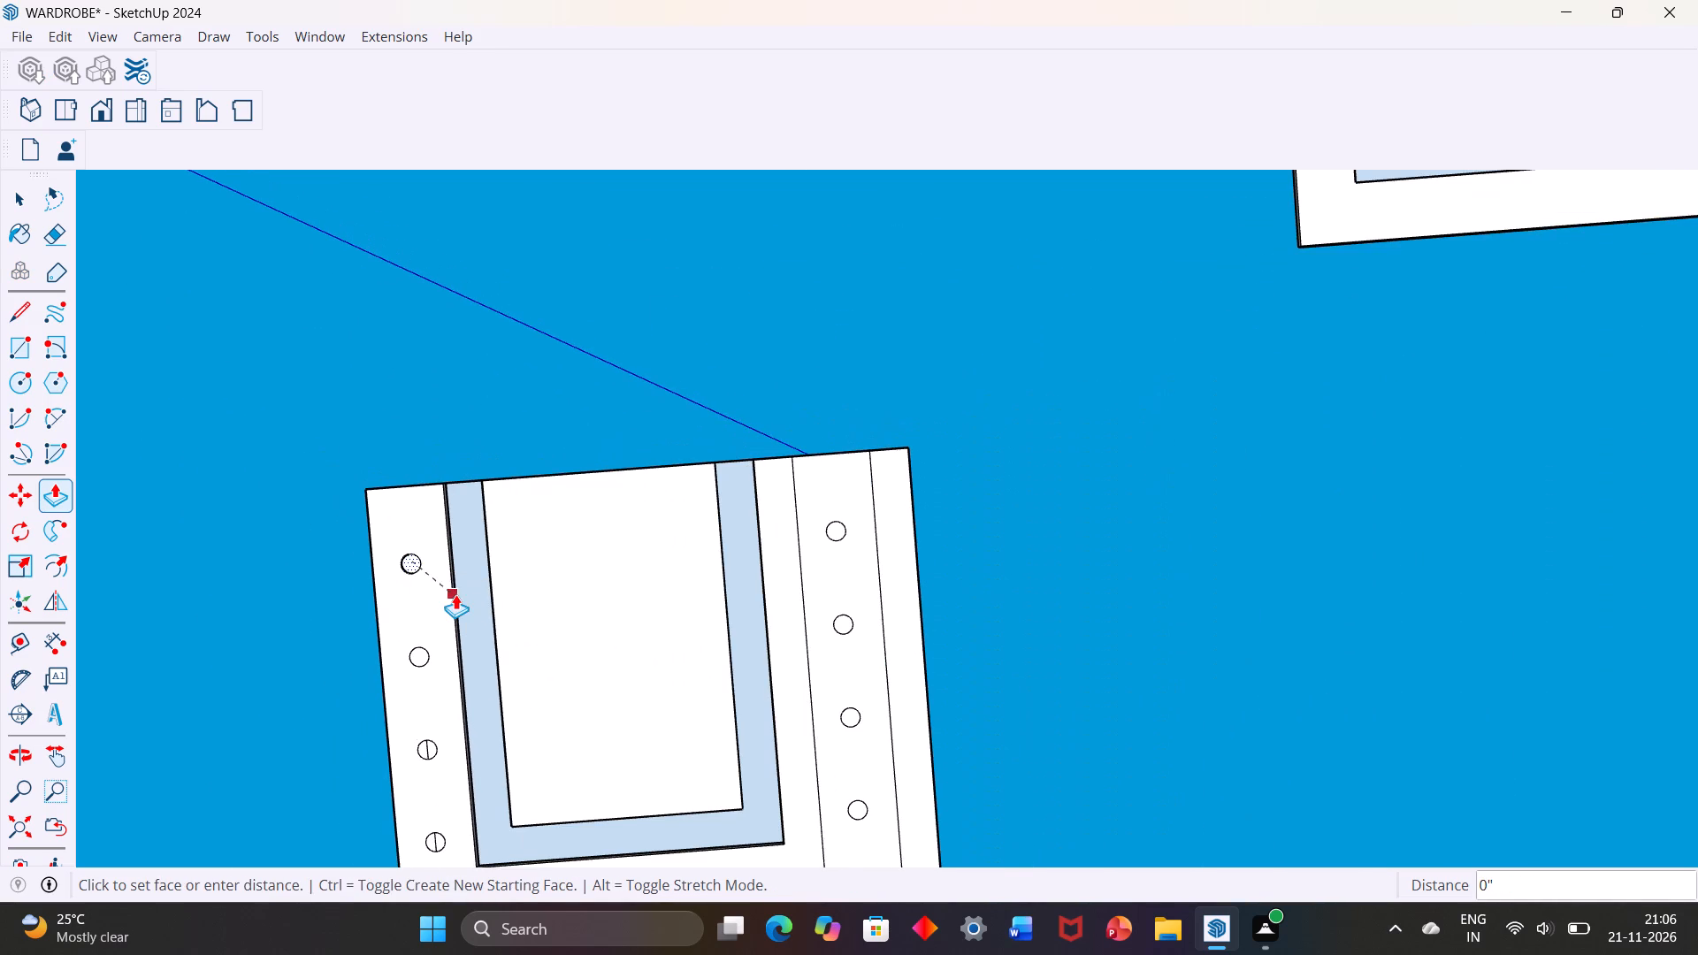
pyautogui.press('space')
# Delete the line pieces inside the original row's lower two circles.
pyautogui.scroll(-3, 381, 580)
pyautogui.moveTo(386, 584); pyautogui.dragTo(541, 578, button='middle')
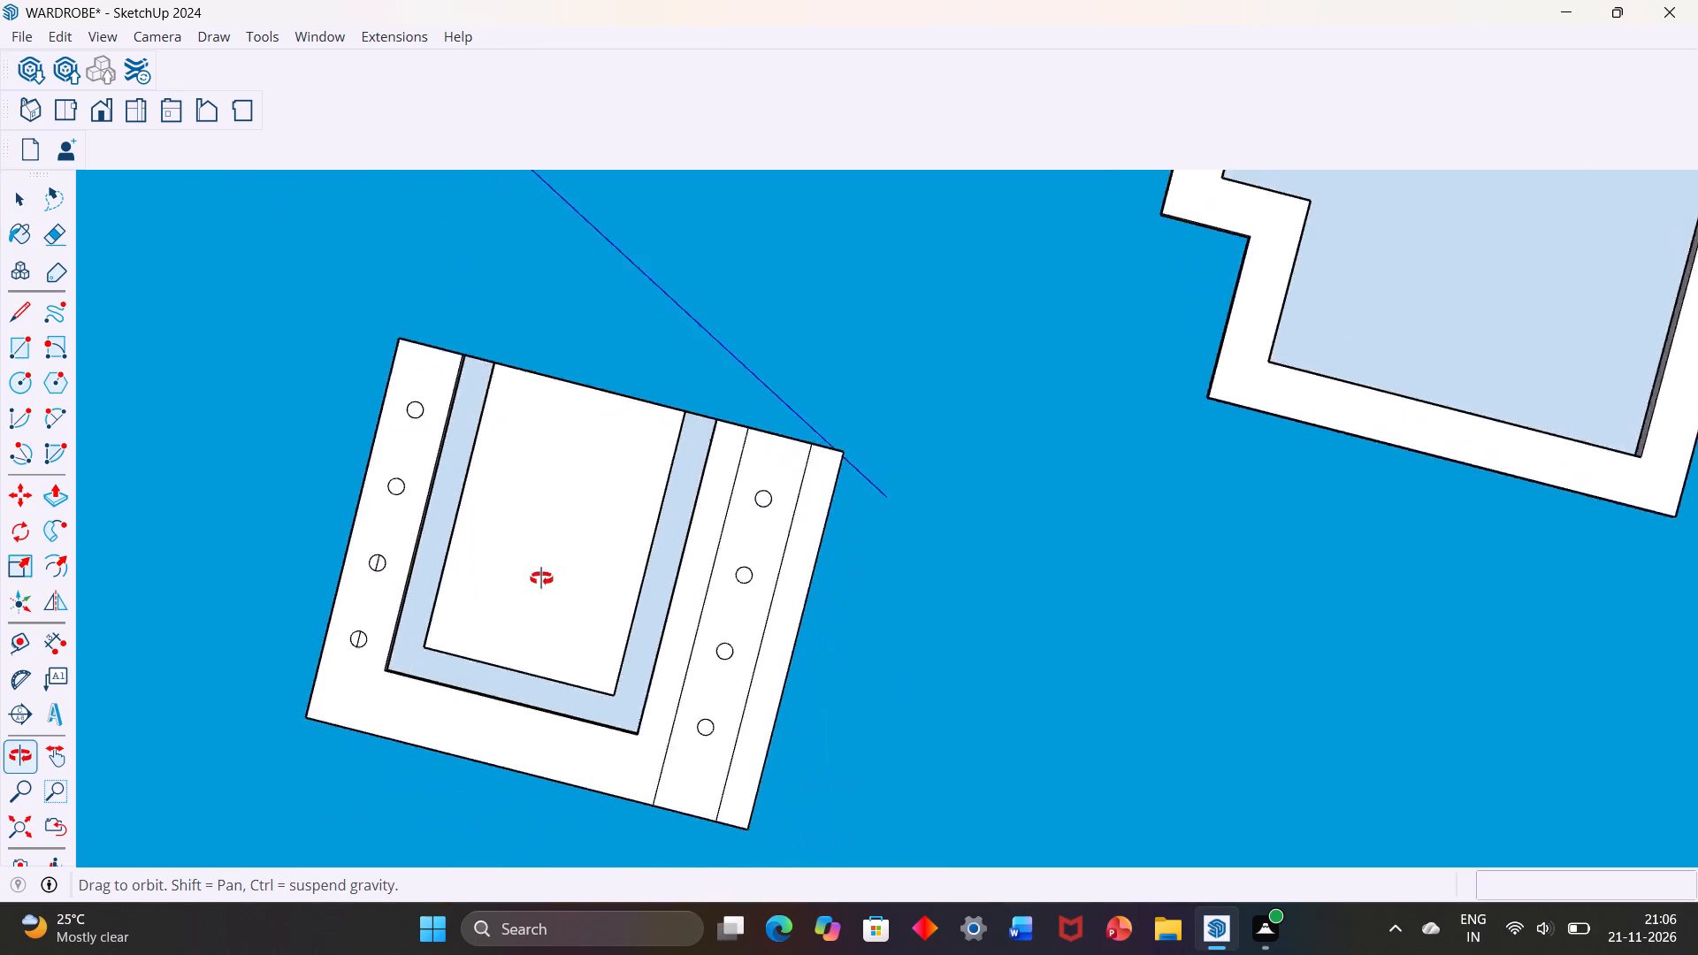
pyautogui.moveTo(541, 578); pyautogui.dragTo(620, 577, button='middle')
pyautogui.scroll(-11, 501, 554)
pyautogui.moveTo(446, 539); pyautogui.dragTo(470, 568, button='middle')
pyautogui.scroll(-1, 463, 563)
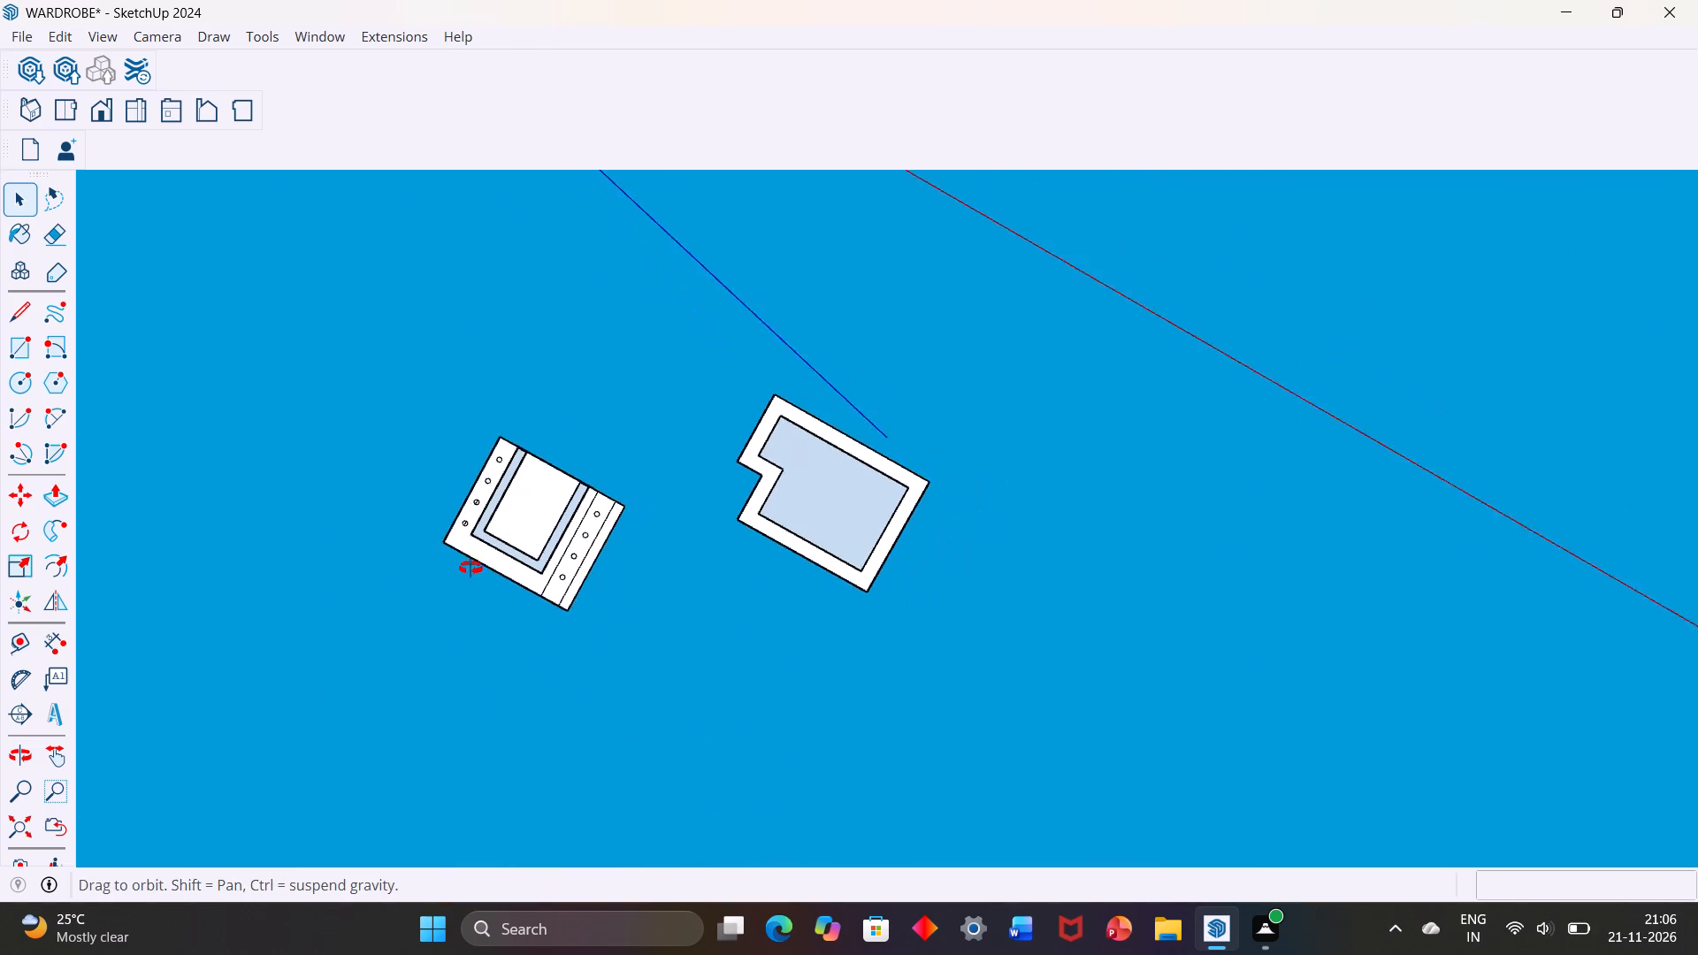
pyautogui.moveTo(470, 568); pyautogui.dragTo(504, 583, button='middle')
pyautogui.scroll(1, 504, 583)
pyautogui.scroll(14, 470, 511)
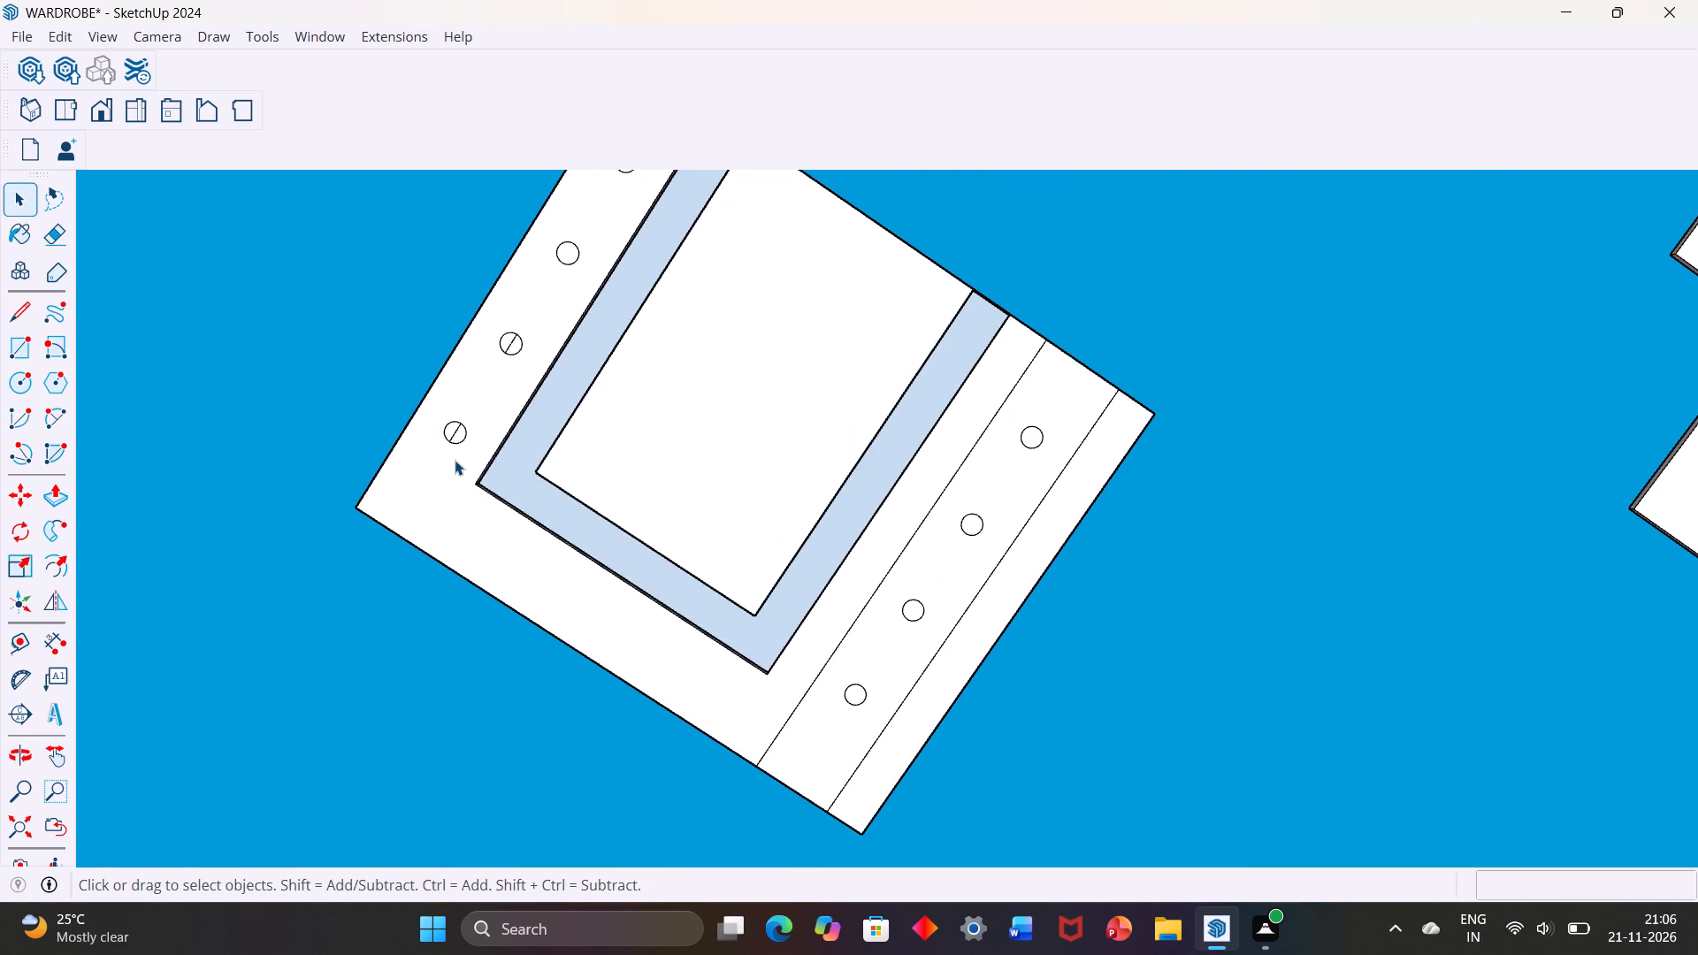
pyautogui.click(453, 432)
pyautogui.press('Delete')
pyautogui.click(510, 346)
pyautogui.press('Delete')
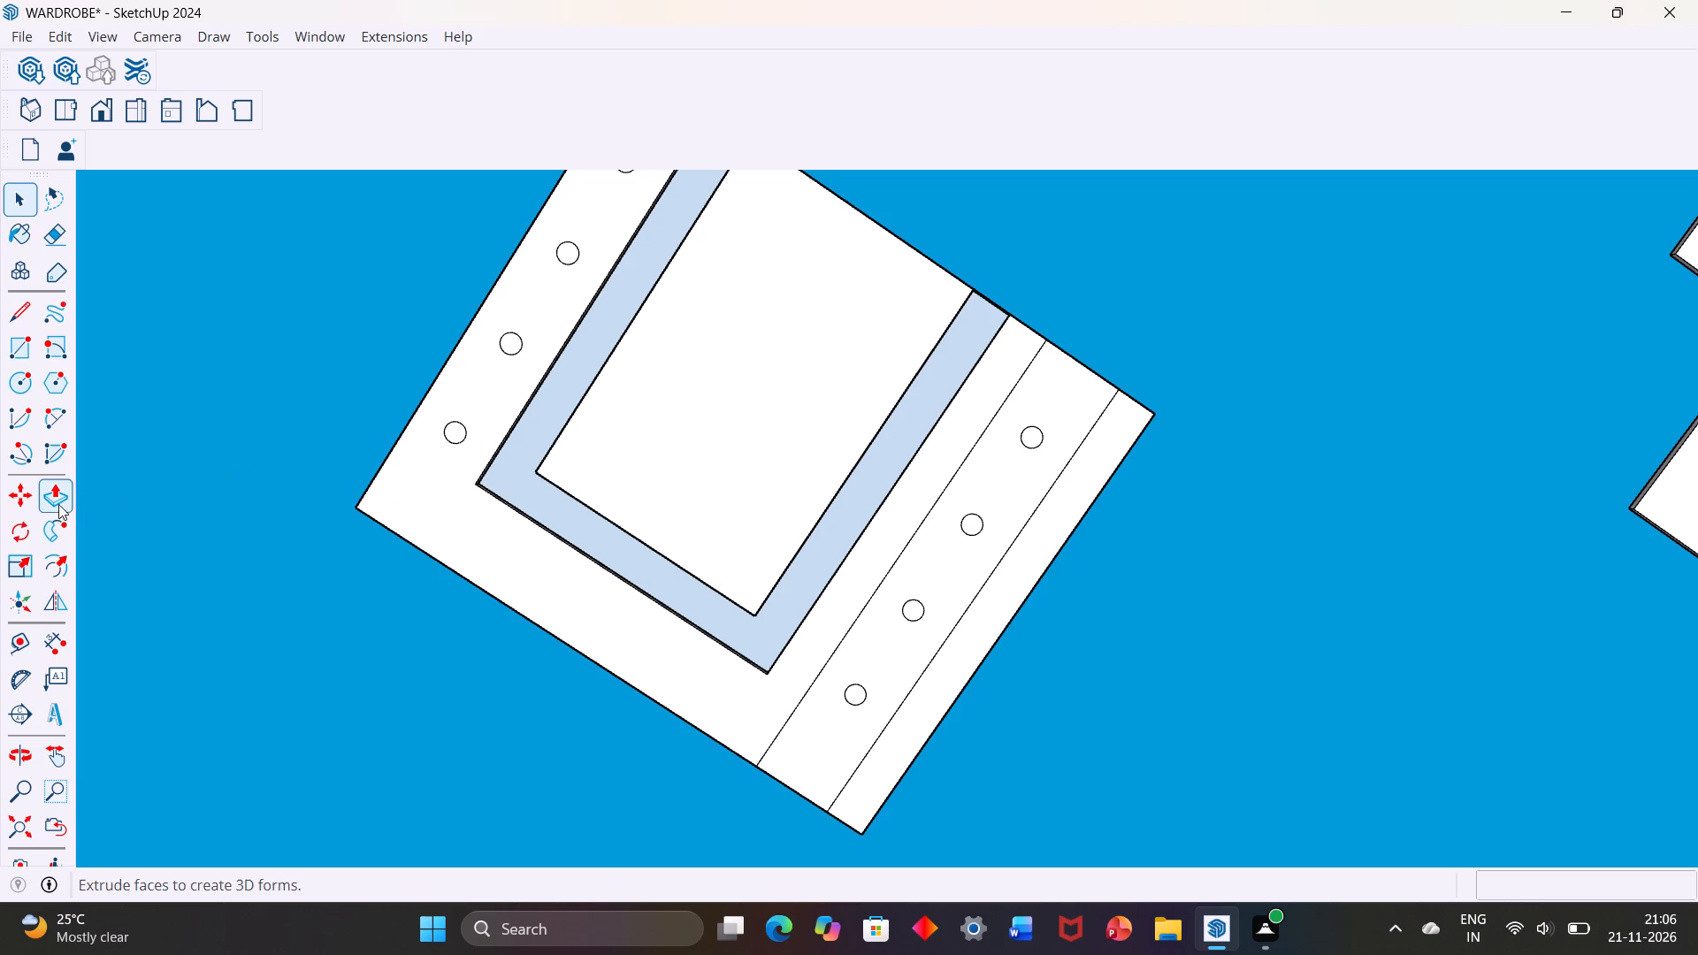
# Extrude the copied row's lowest circle by 5mm with Push/Pull and repeat that distance on the row's other three circles.
pyautogui.click(56, 502)
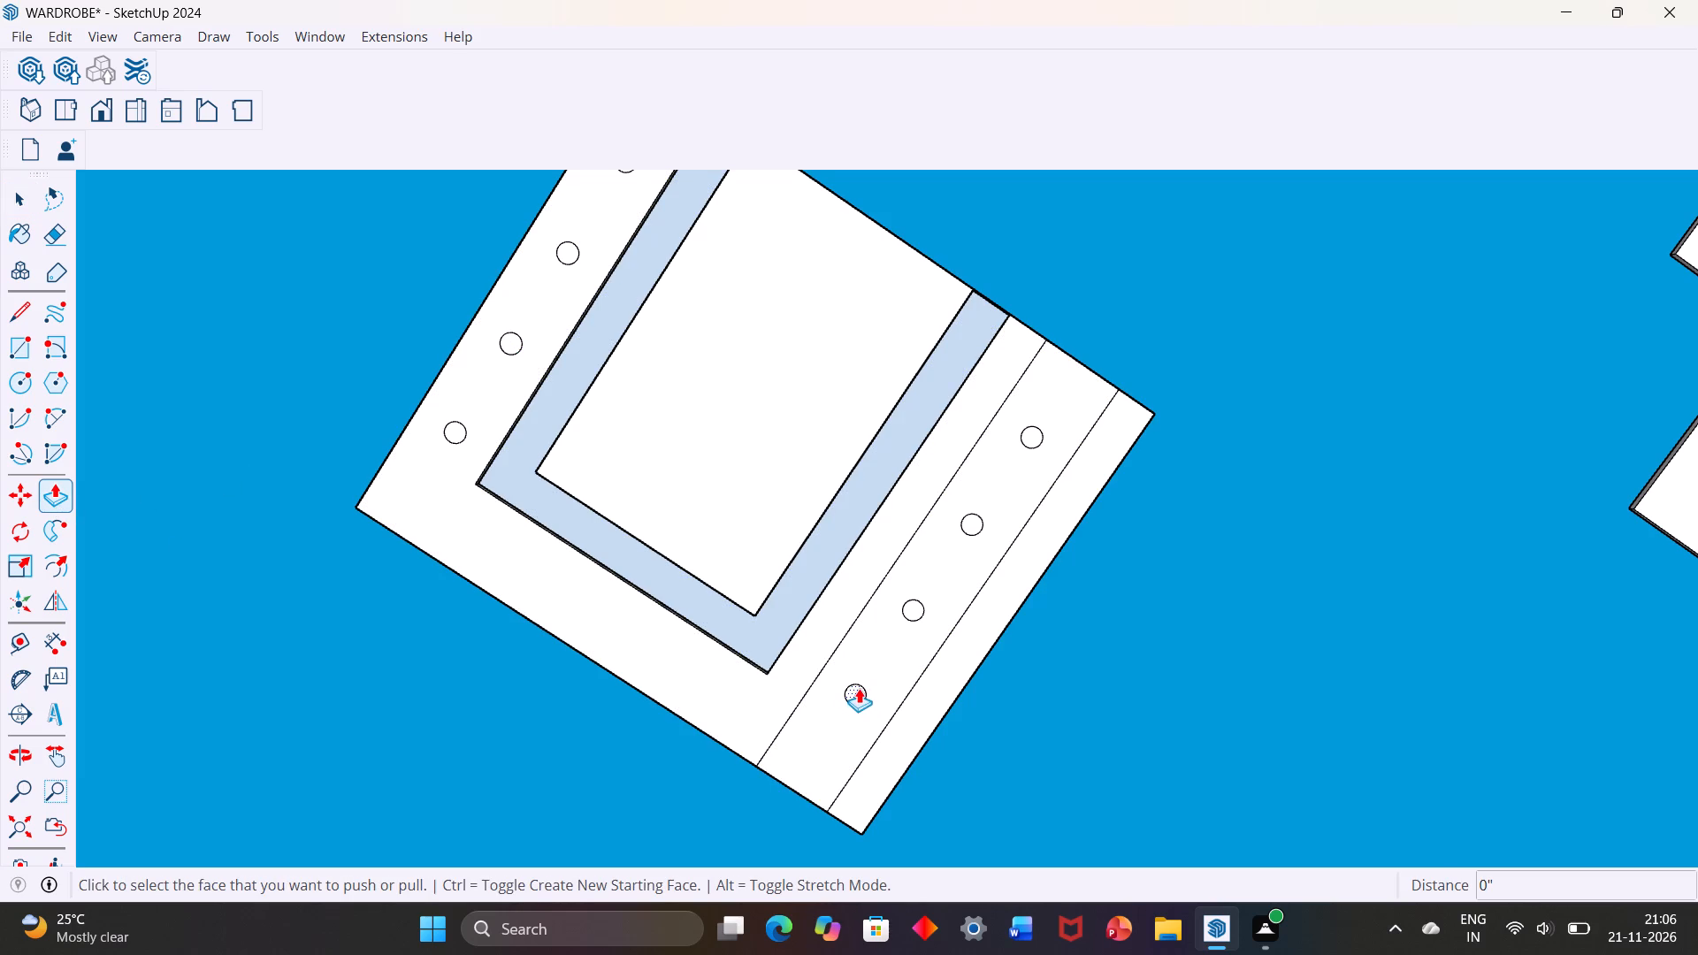
pyautogui.click(859, 688)
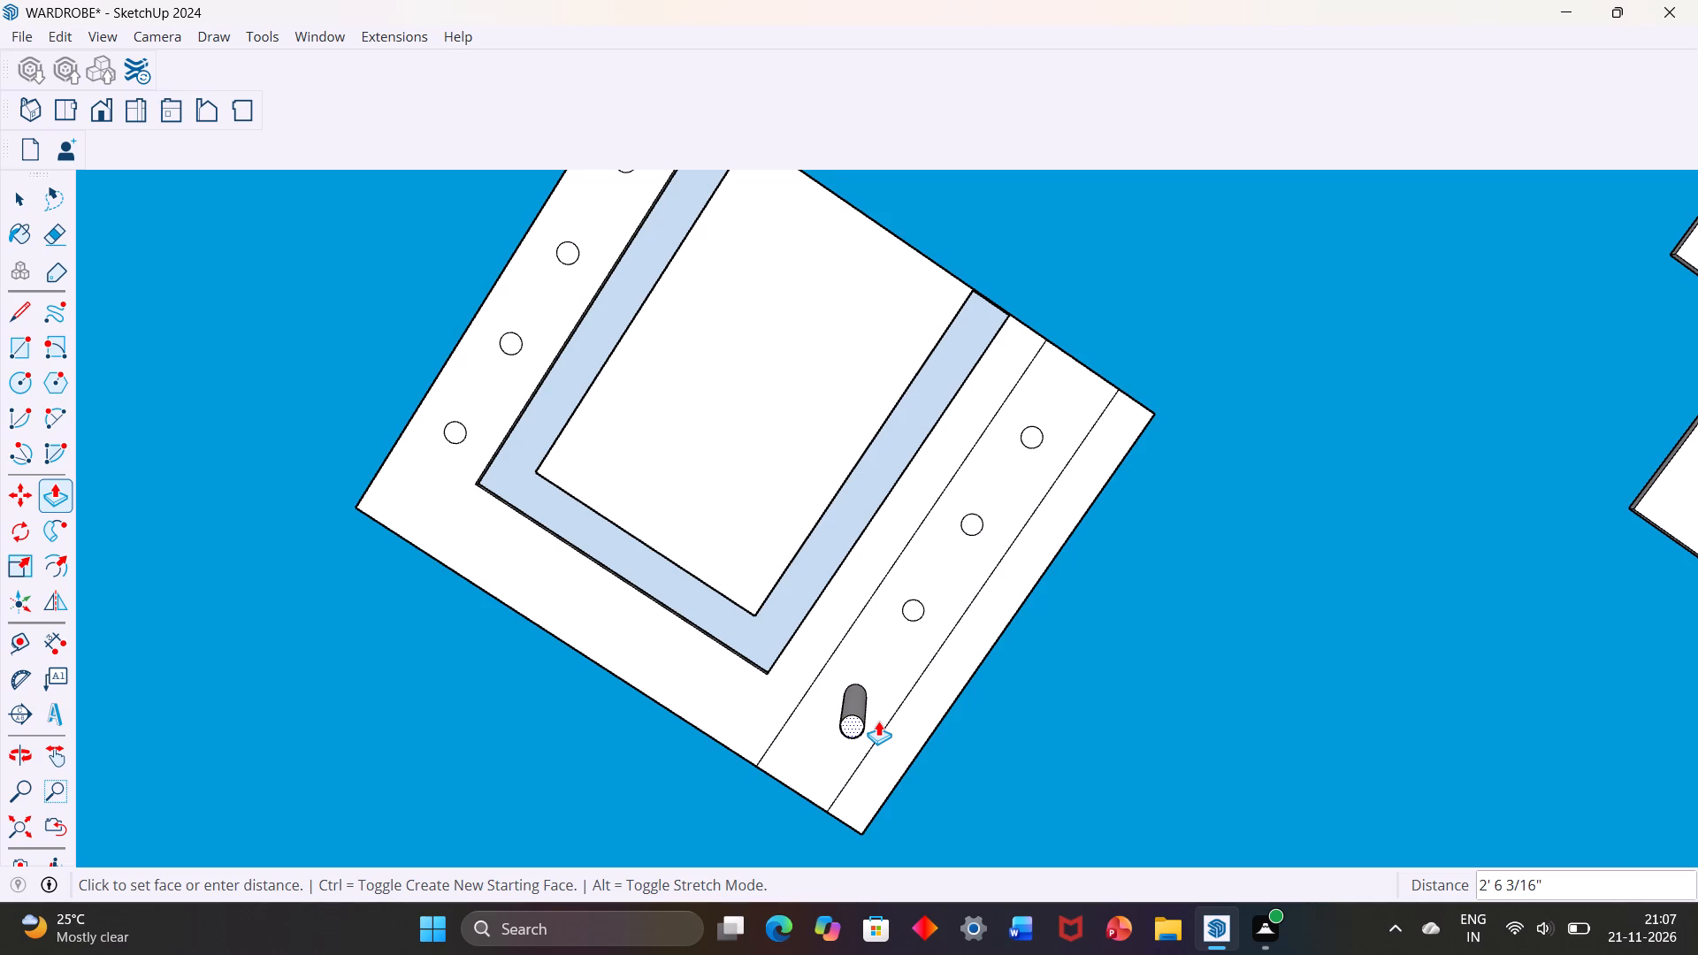
pyautogui.write('5mm')
pyautogui.press('Return')
pyautogui.scroll(3, 863, 672)
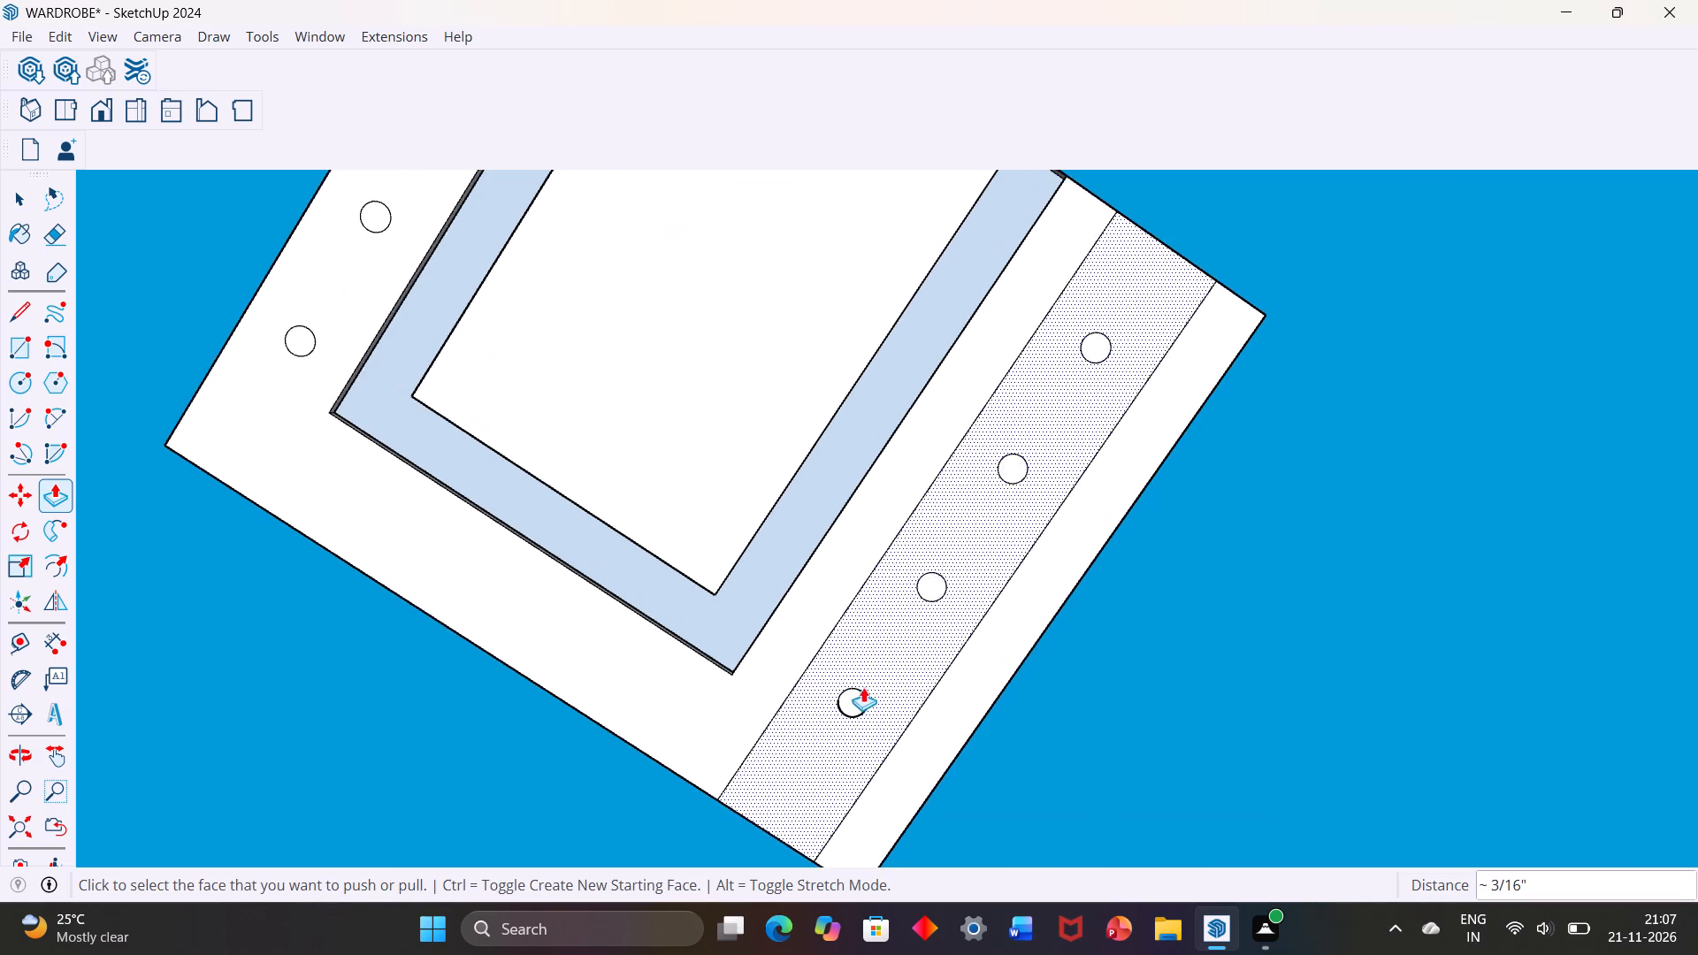
pyautogui.scroll(4, 853, 699)
pyautogui.click(970, 514)
pyautogui.click(970, 514)
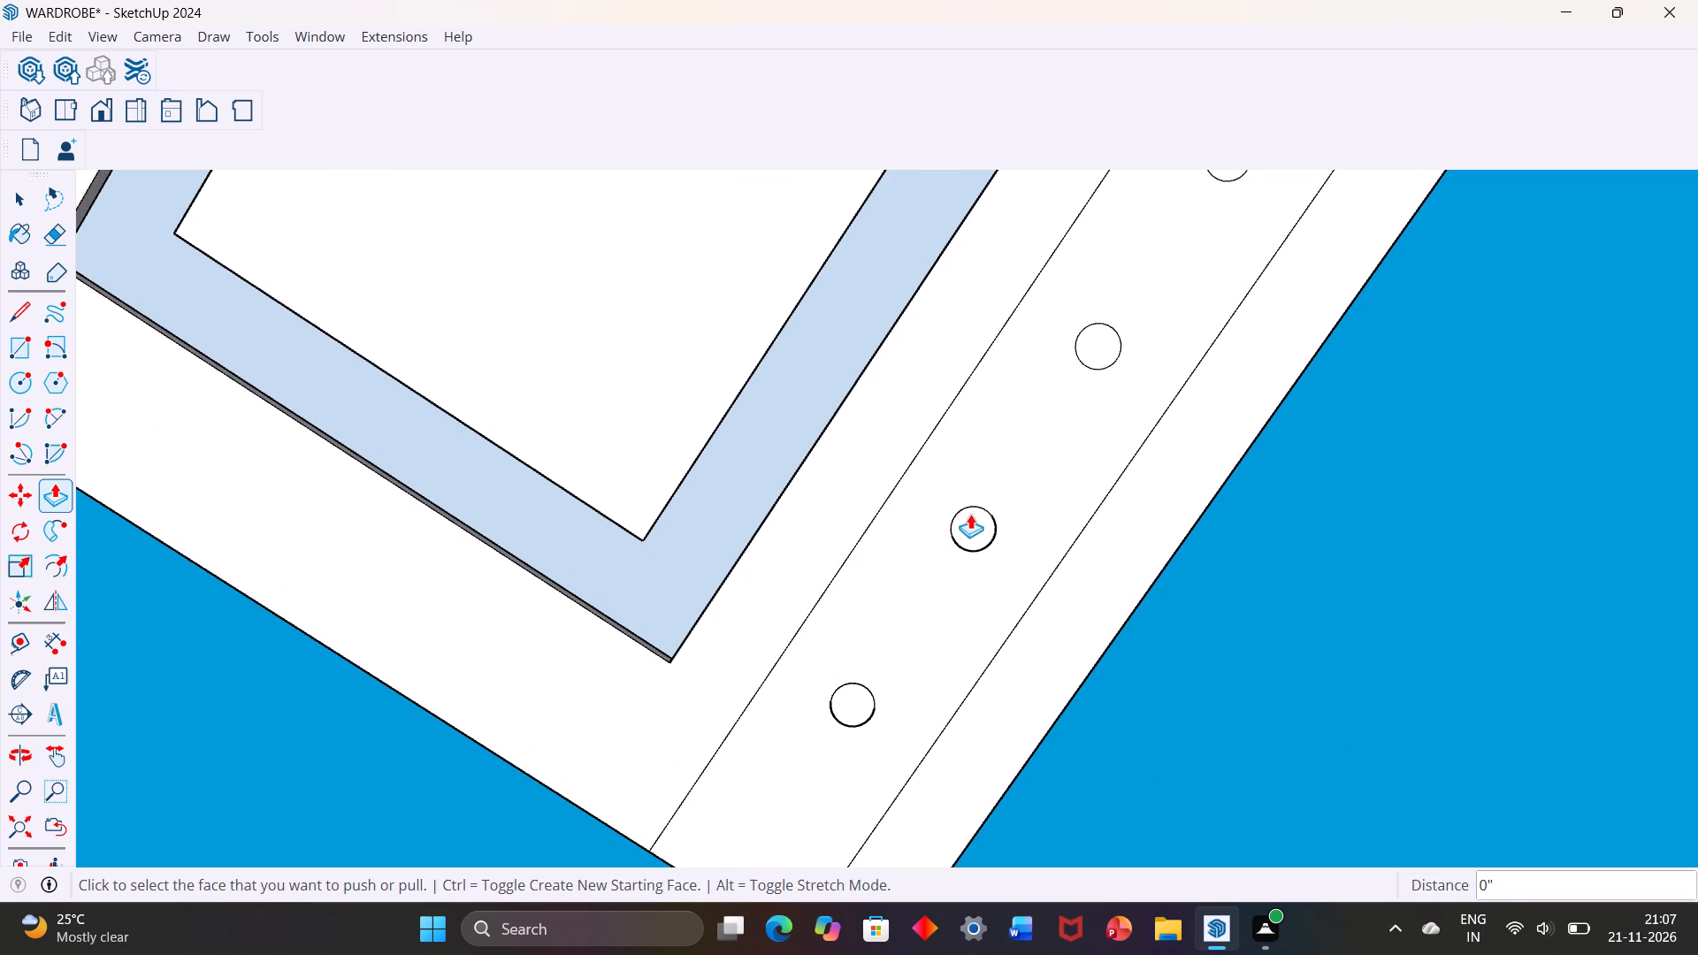
pyautogui.doubleClick(1095, 346)
pyautogui.scroll(-5, 1133, 369)
pyautogui.doubleClick(1193, 219)
# Repeat the 5mm Push/Pull on the lowest circle in the wide margin opposite the lined strip.
pyautogui.scroll(-2, 1128, 278)
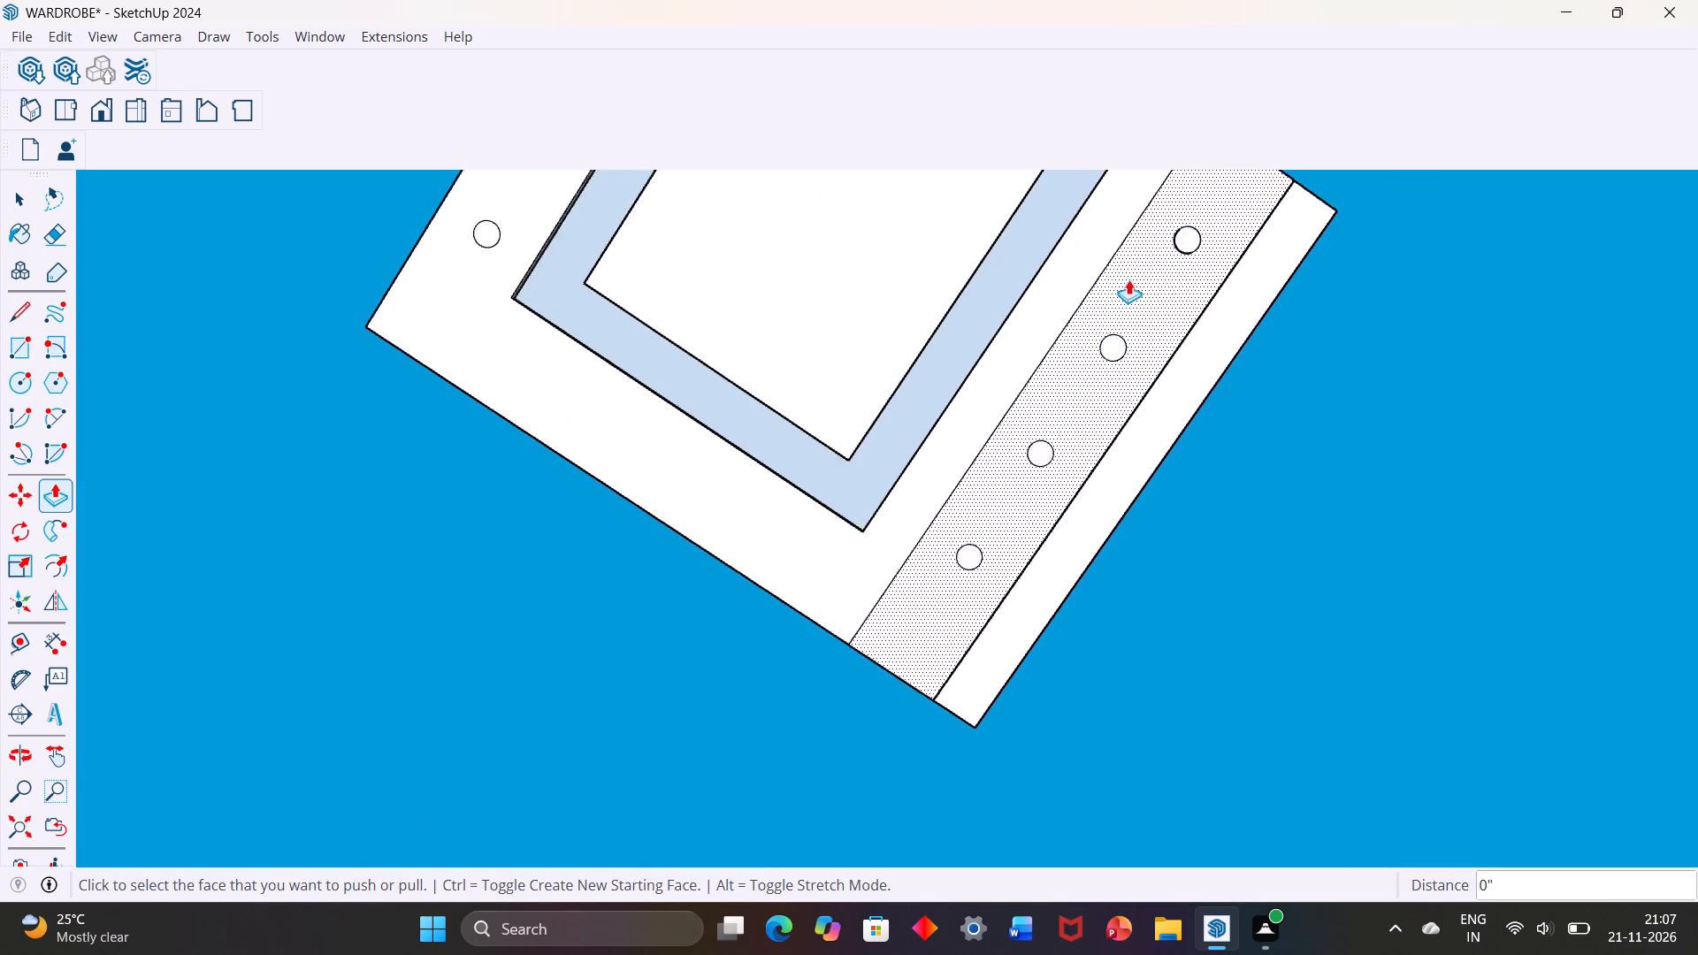
pyautogui.scroll(-4, 1128, 279)
pyautogui.scroll(9, 723, 243)
pyautogui.doubleClick(723, 246)
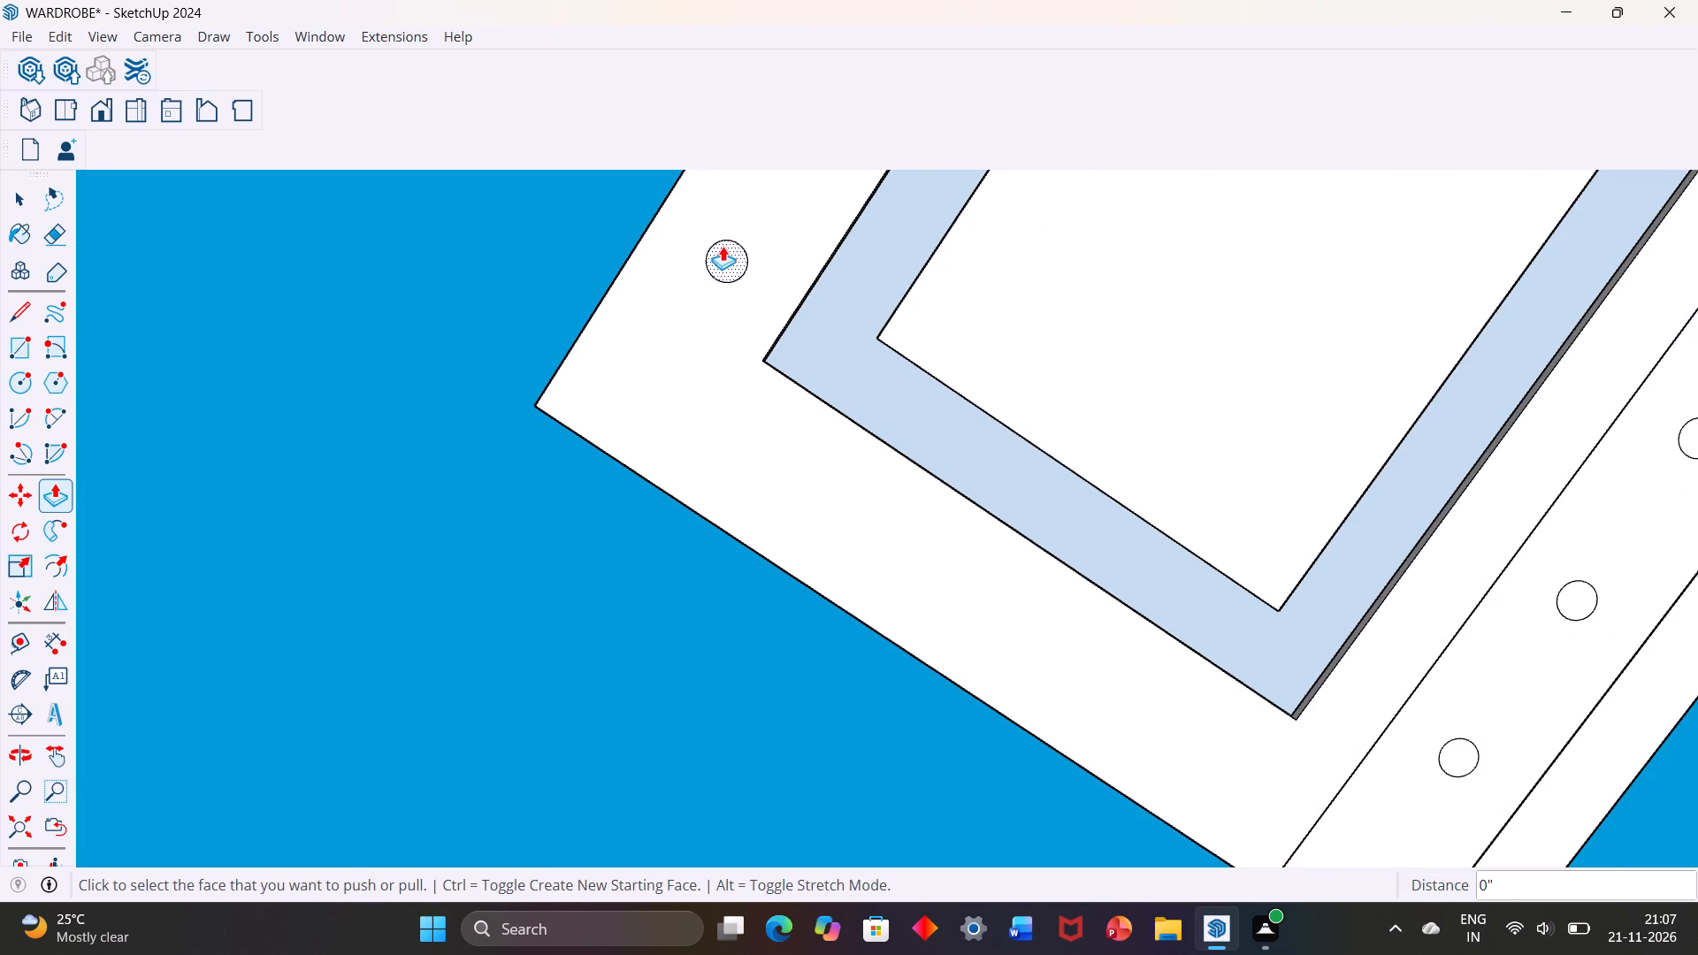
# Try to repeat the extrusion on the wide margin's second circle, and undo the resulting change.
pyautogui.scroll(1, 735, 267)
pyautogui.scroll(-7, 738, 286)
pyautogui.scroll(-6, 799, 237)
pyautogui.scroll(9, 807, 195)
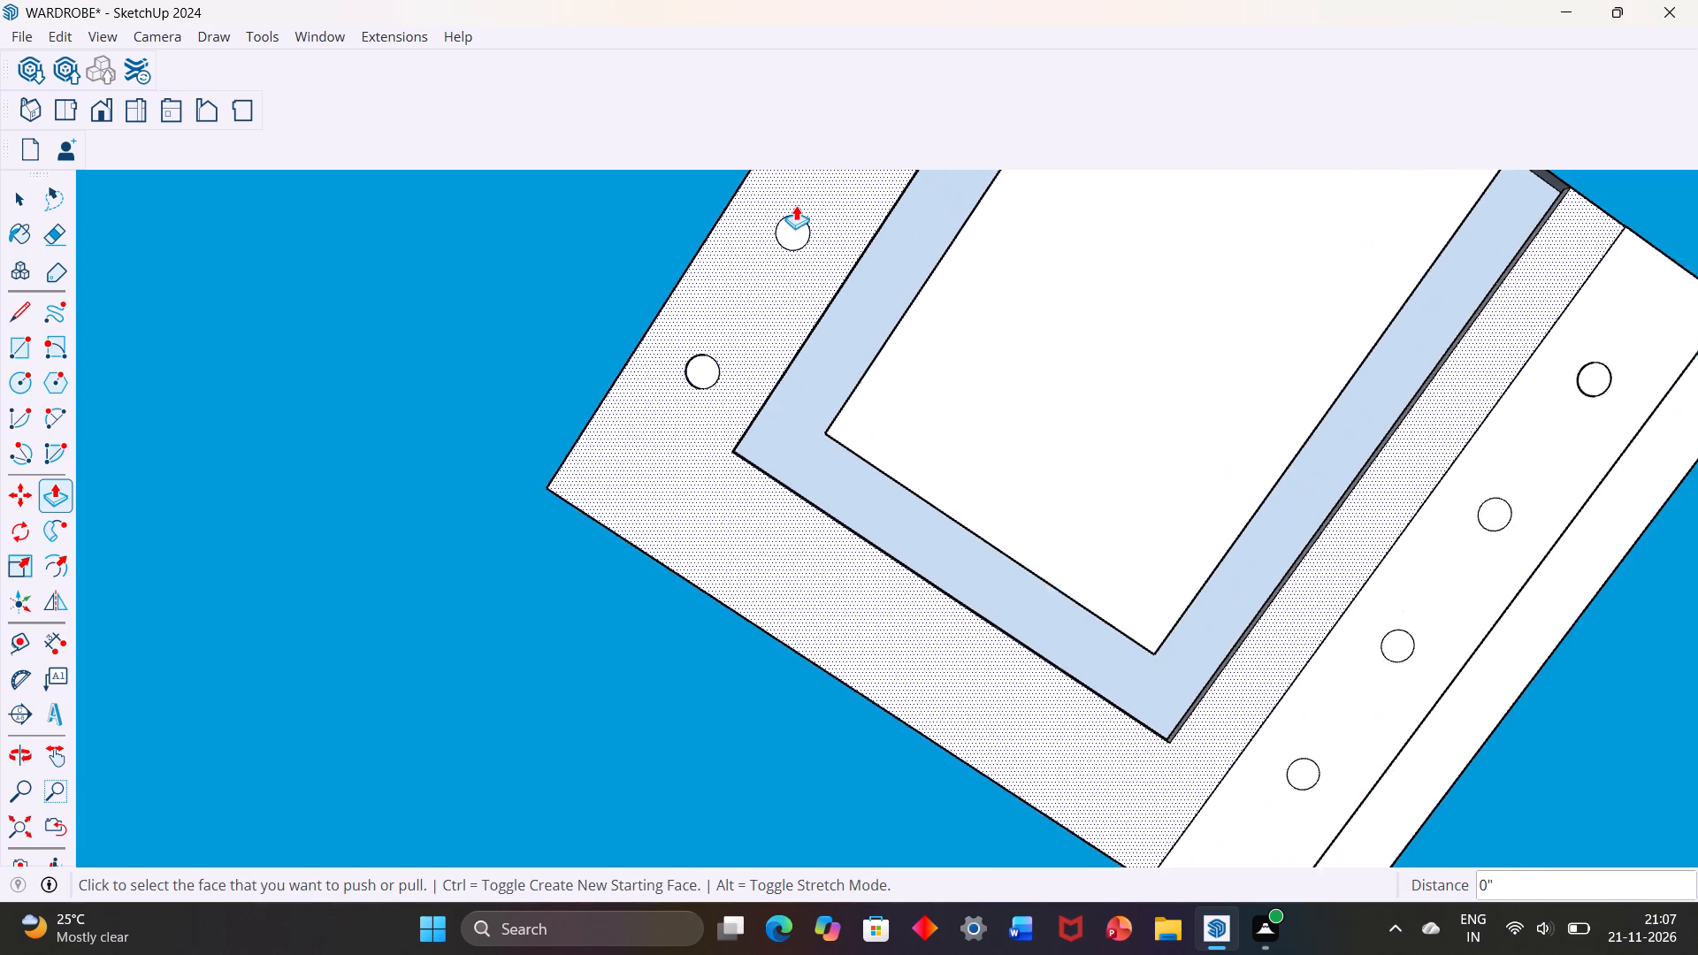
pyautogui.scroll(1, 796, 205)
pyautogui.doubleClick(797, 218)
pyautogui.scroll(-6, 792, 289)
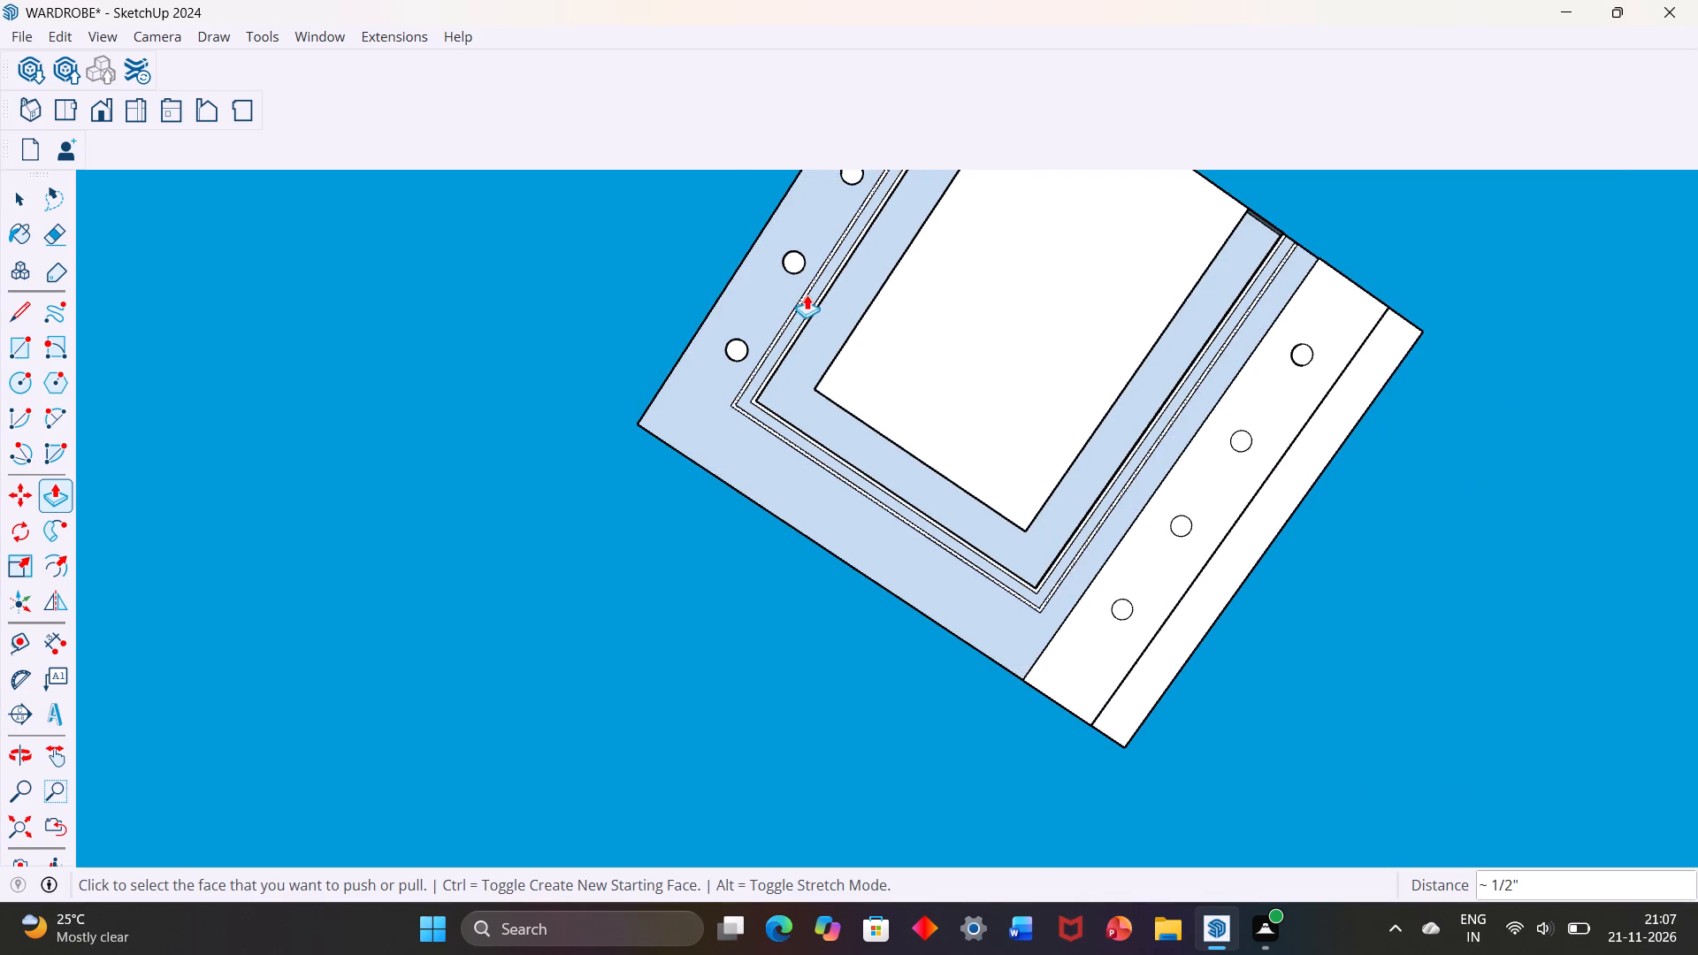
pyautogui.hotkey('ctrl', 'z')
# Extrude the wide margin row's second circle by 5mm with Push/Pull and repeat that distance on its third and fourth circles.
pyautogui.scroll(-6, 808, 308)
pyautogui.scroll(6, 793, 271)
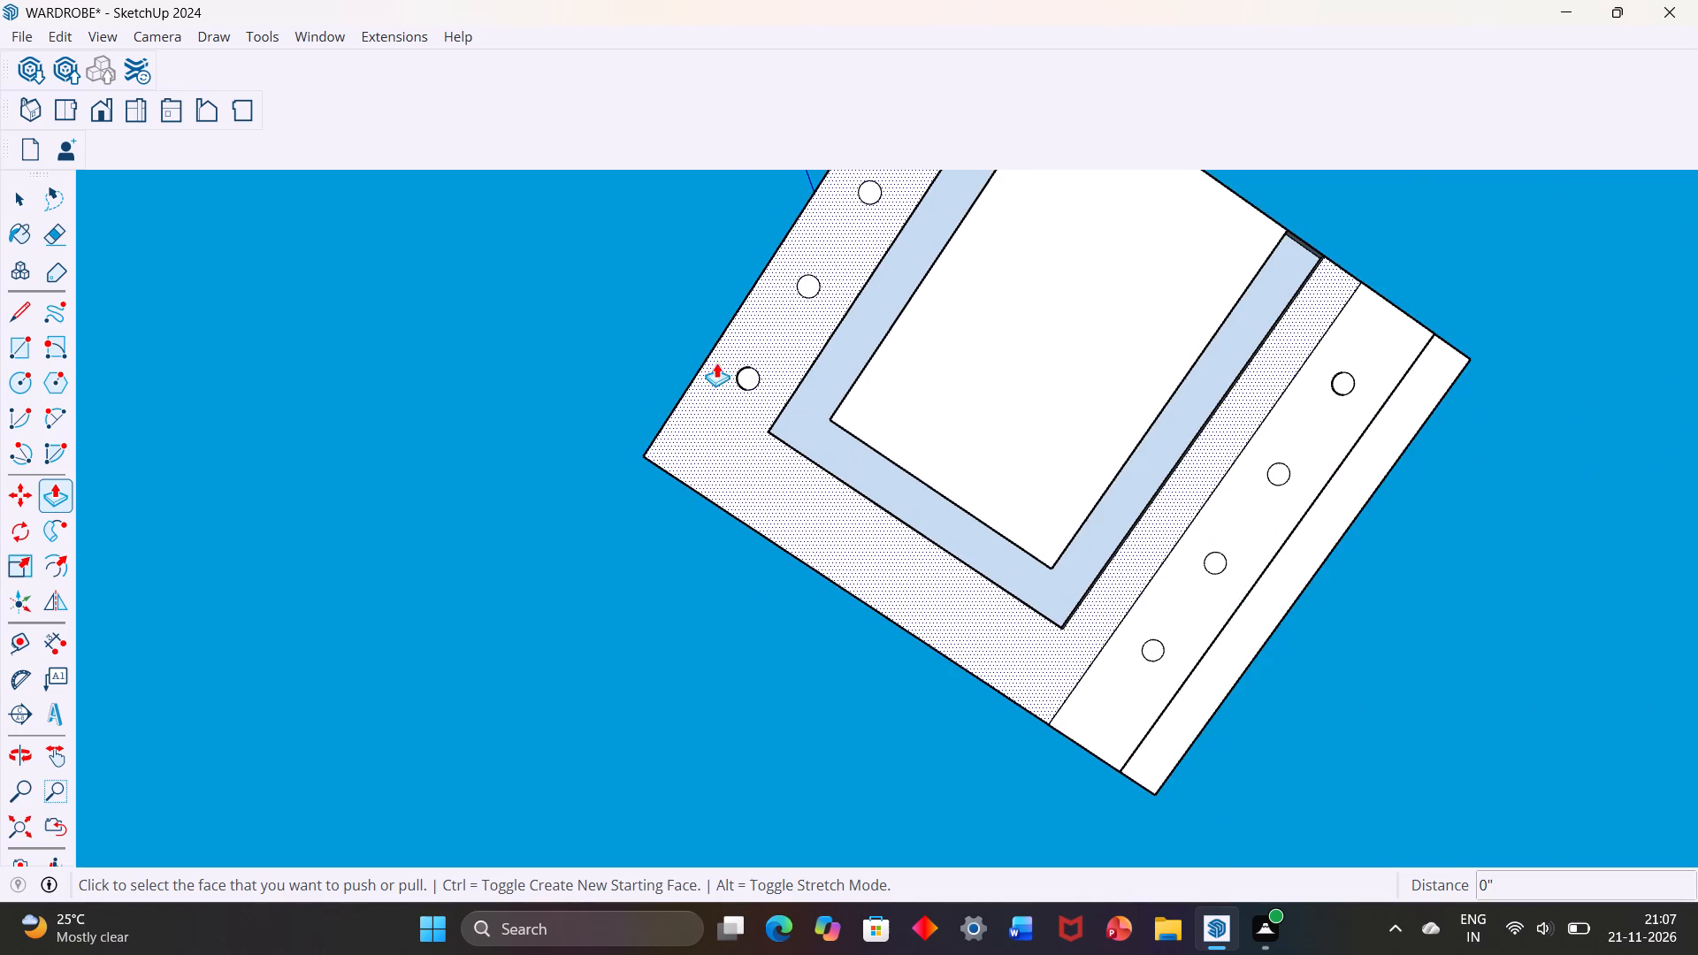
pyautogui.moveTo(715, 363); pyautogui.dragTo(863, 676, button='middle')
pyautogui.scroll(-1, 715, 370)
pyautogui.moveTo(832, 477); pyautogui.dragTo(909, 813, button='middle')
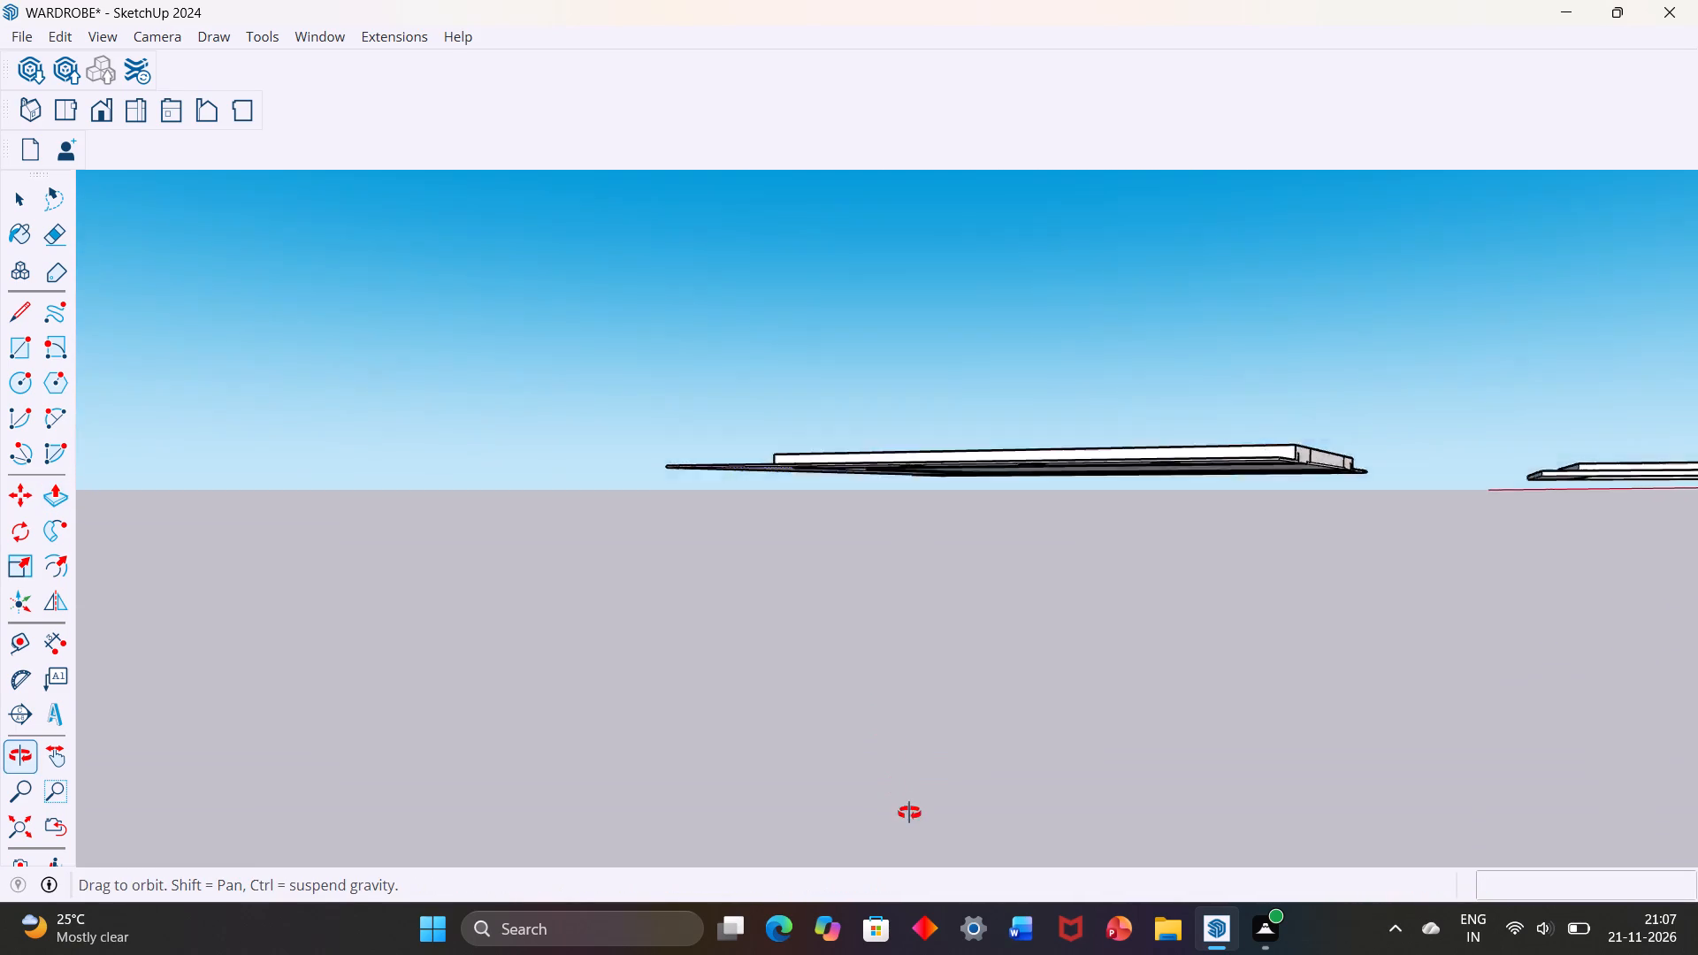
pyautogui.moveTo(909, 813); pyautogui.dragTo(928, 469, button='middle')
pyautogui.scroll(13, 1029, 646)
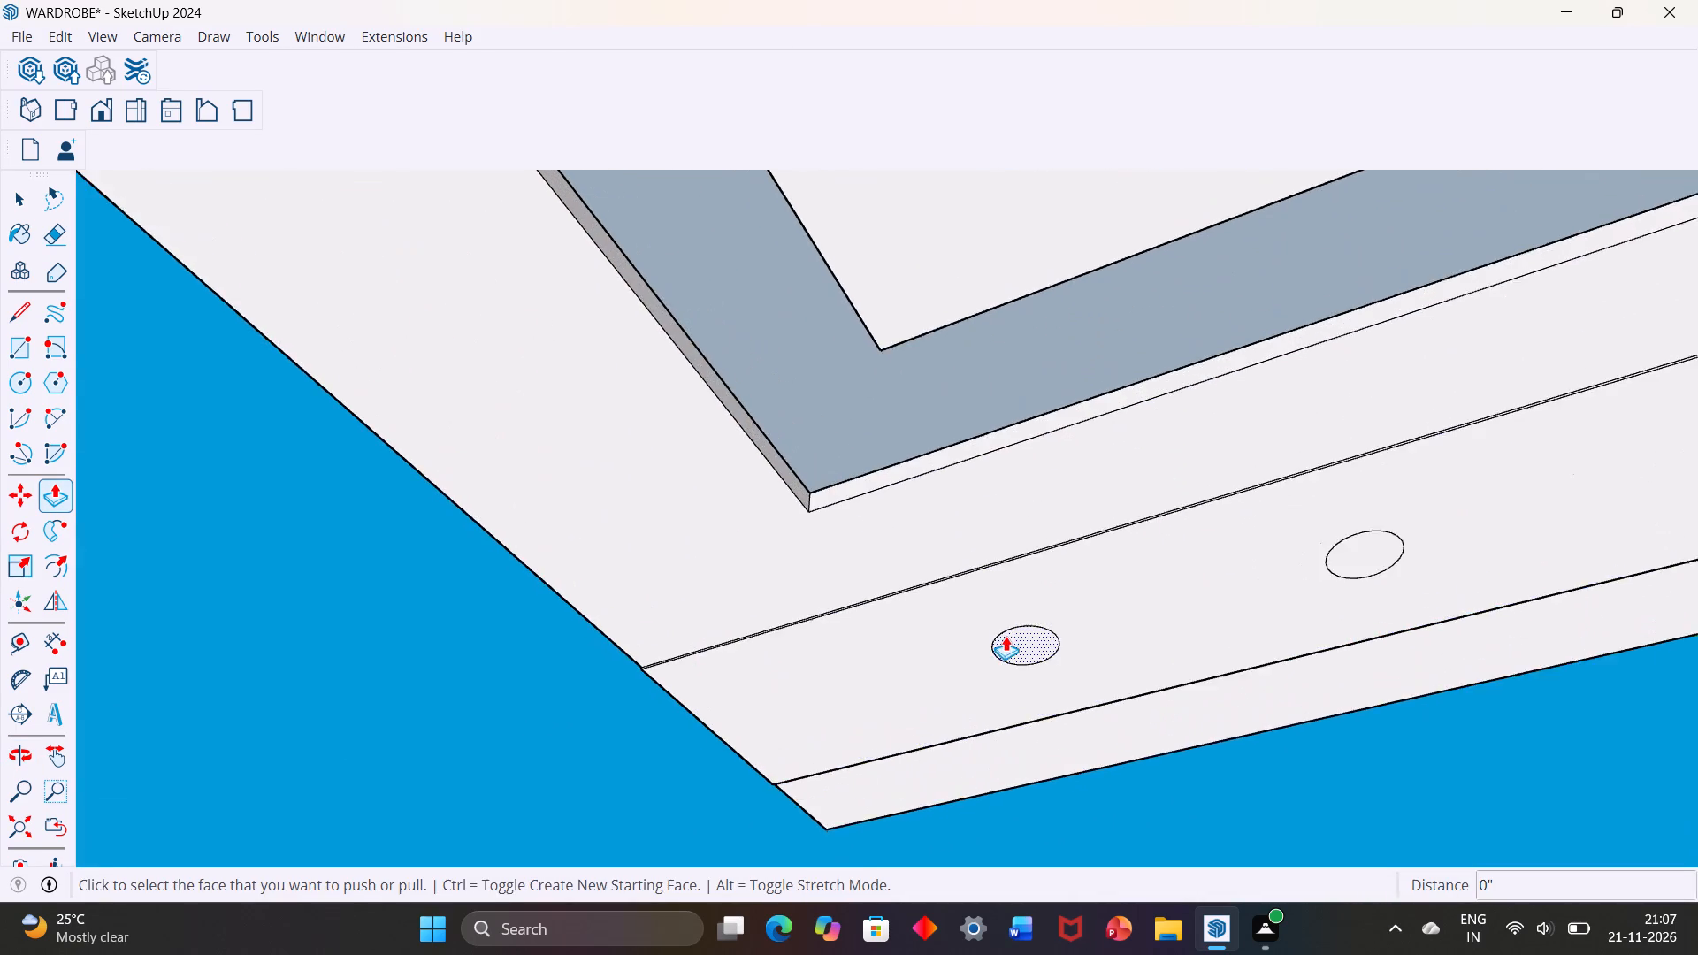
pyautogui.scroll(5, 1006, 636)
pyautogui.scroll(-4, 1014, 642)
pyautogui.moveTo(1014, 649); pyautogui.dragTo(1049, 711, button='middle')
pyautogui.moveTo(1021, 649); pyautogui.dragTo(1046, 850, button='middle')
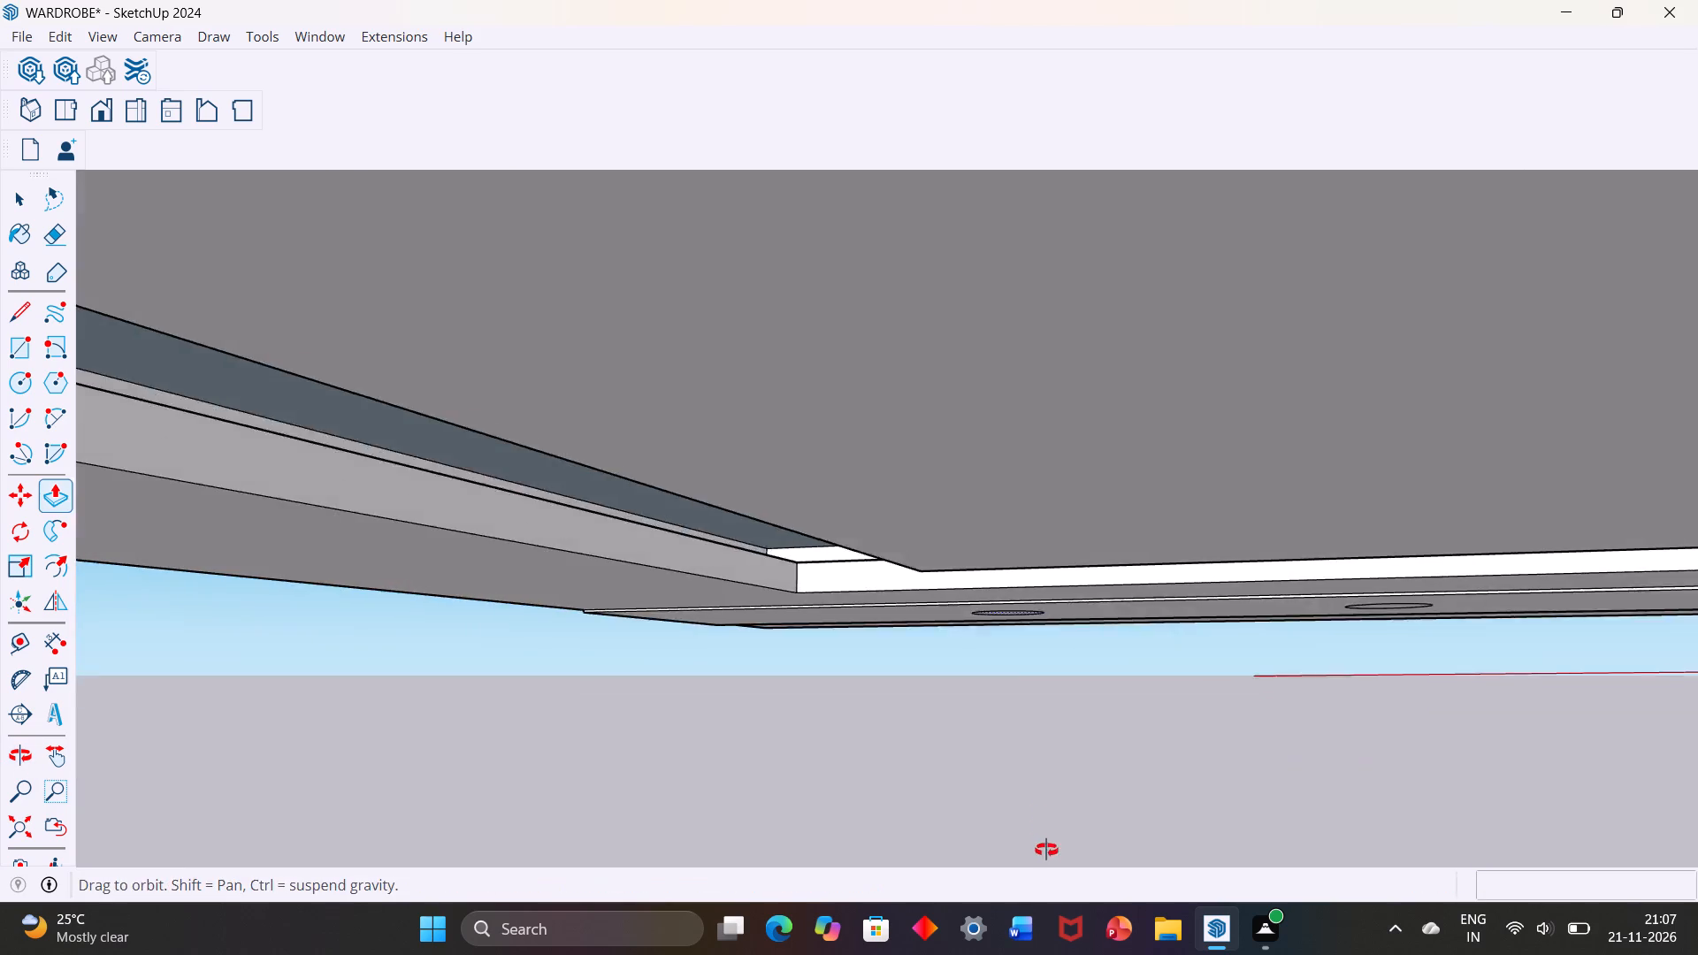
pyautogui.moveTo(1046, 850); pyautogui.dragTo(1054, 843, button='middle')
pyautogui.moveTo(1021, 644); pyautogui.dragTo(975, 586, button='middle')
pyautogui.scroll(-17, 1021, 644)
pyautogui.scroll(2, 945, 424)
pyautogui.moveTo(941, 447); pyautogui.dragTo(924, 263, button='middle')
pyautogui.scroll(1, 924, 264)
pyautogui.scroll(5, 924, 372)
pyautogui.click(917, 396)
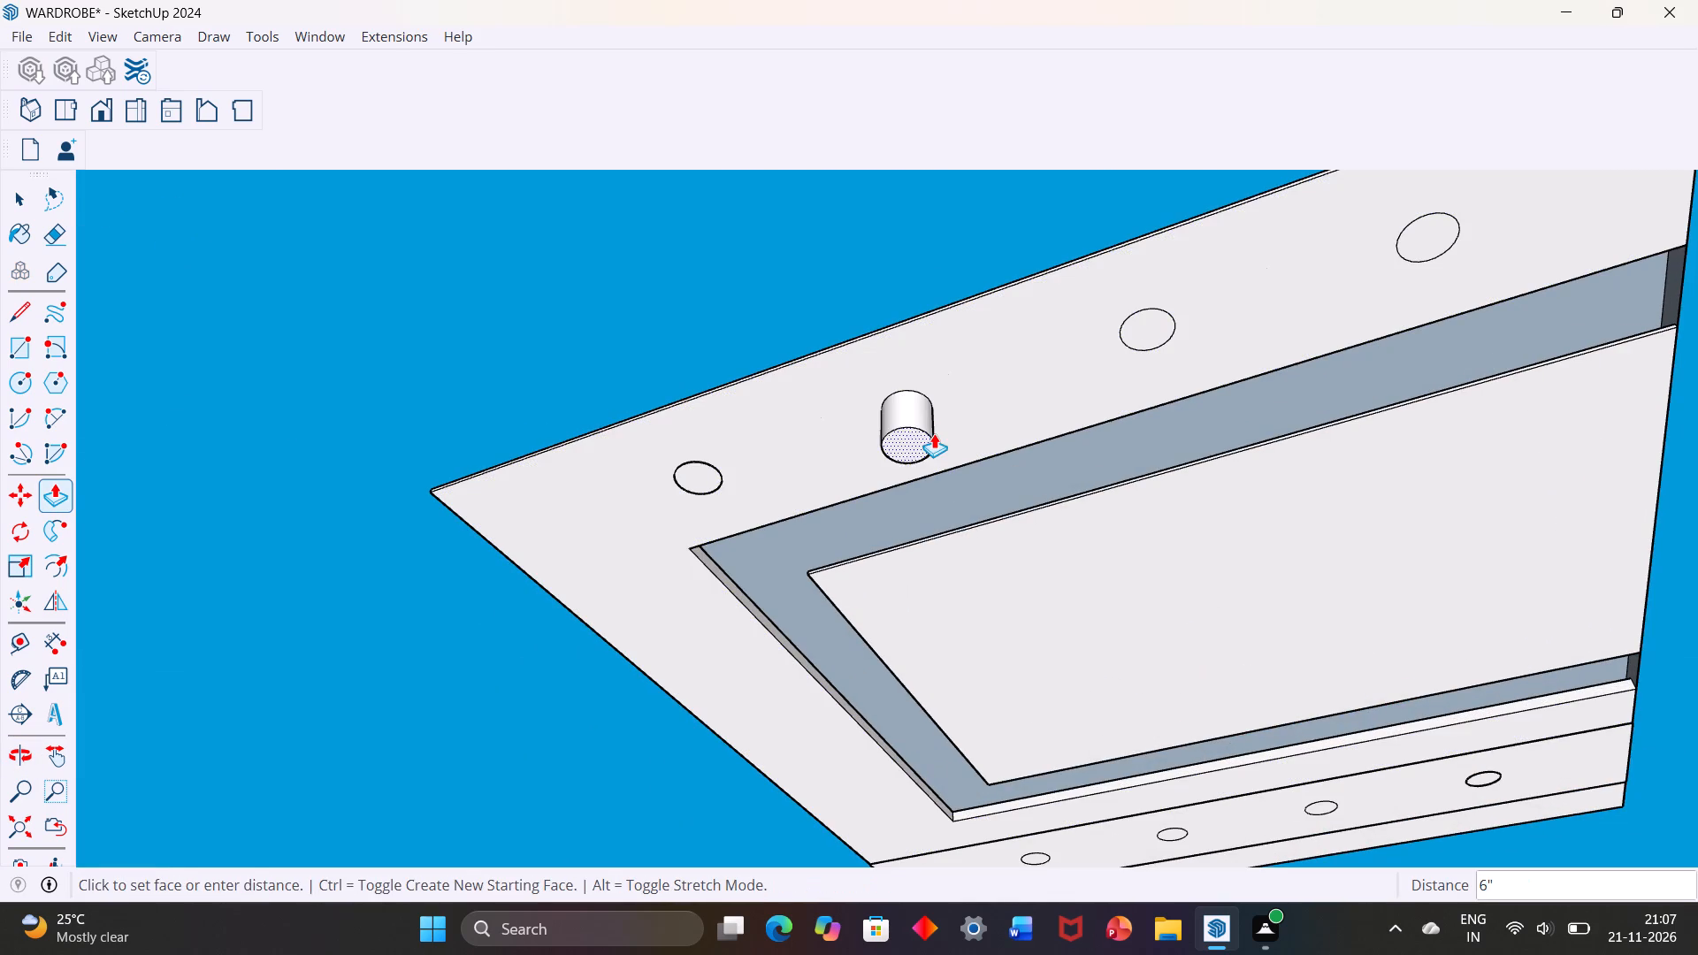
pyautogui.press('5')
pyautogui.write('mm')
pyautogui.press('Return')
pyautogui.doubleClick(1142, 325)
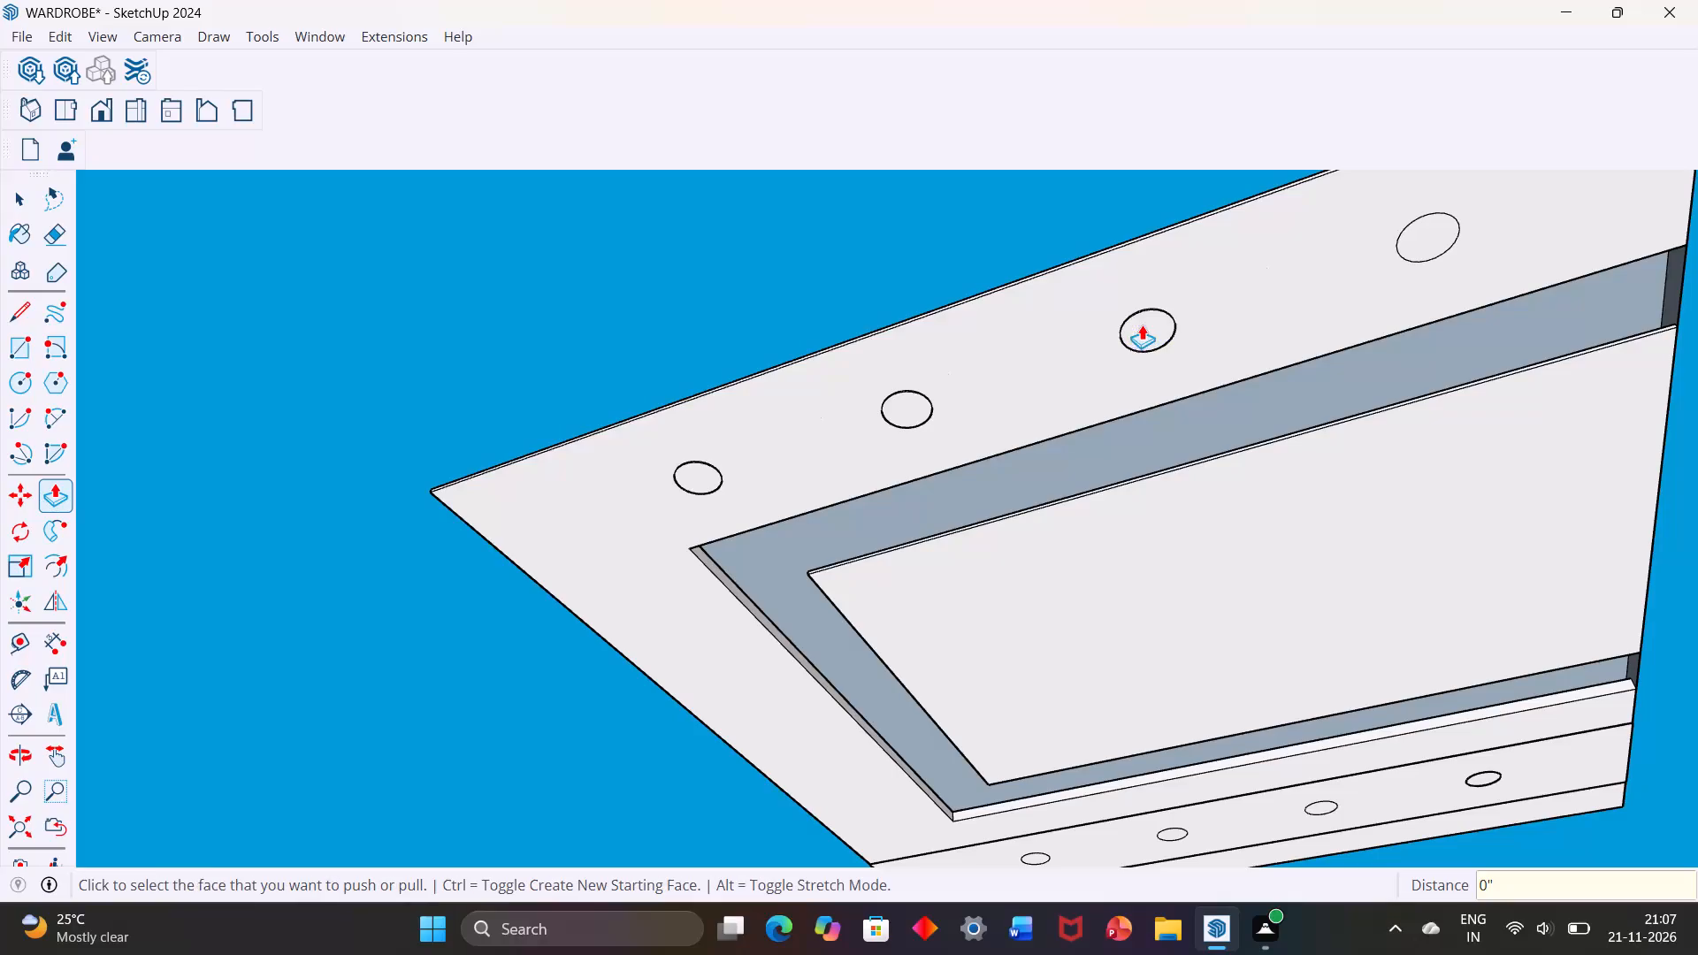
pyautogui.doubleClick(1413, 235)
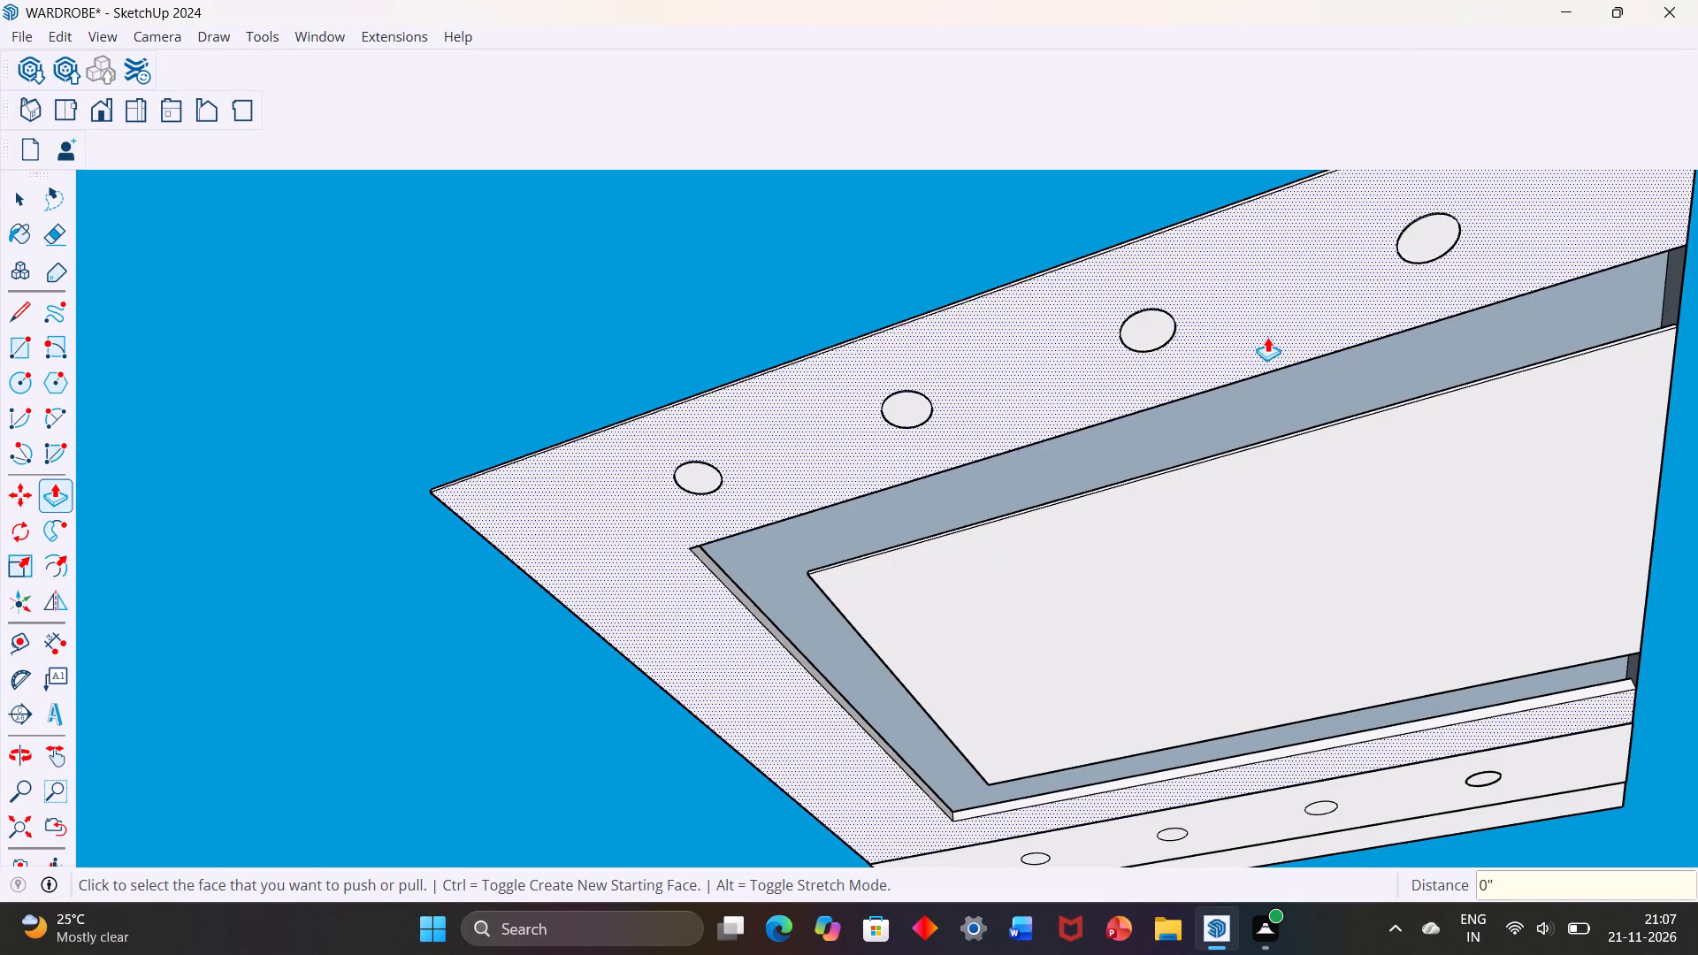
# Select the face of the wide margin row's lowest circle and Push/Pull it by 3mm.
pyautogui.scroll(-6, 1266, 339)
pyautogui.scroll(4, 906, 413)
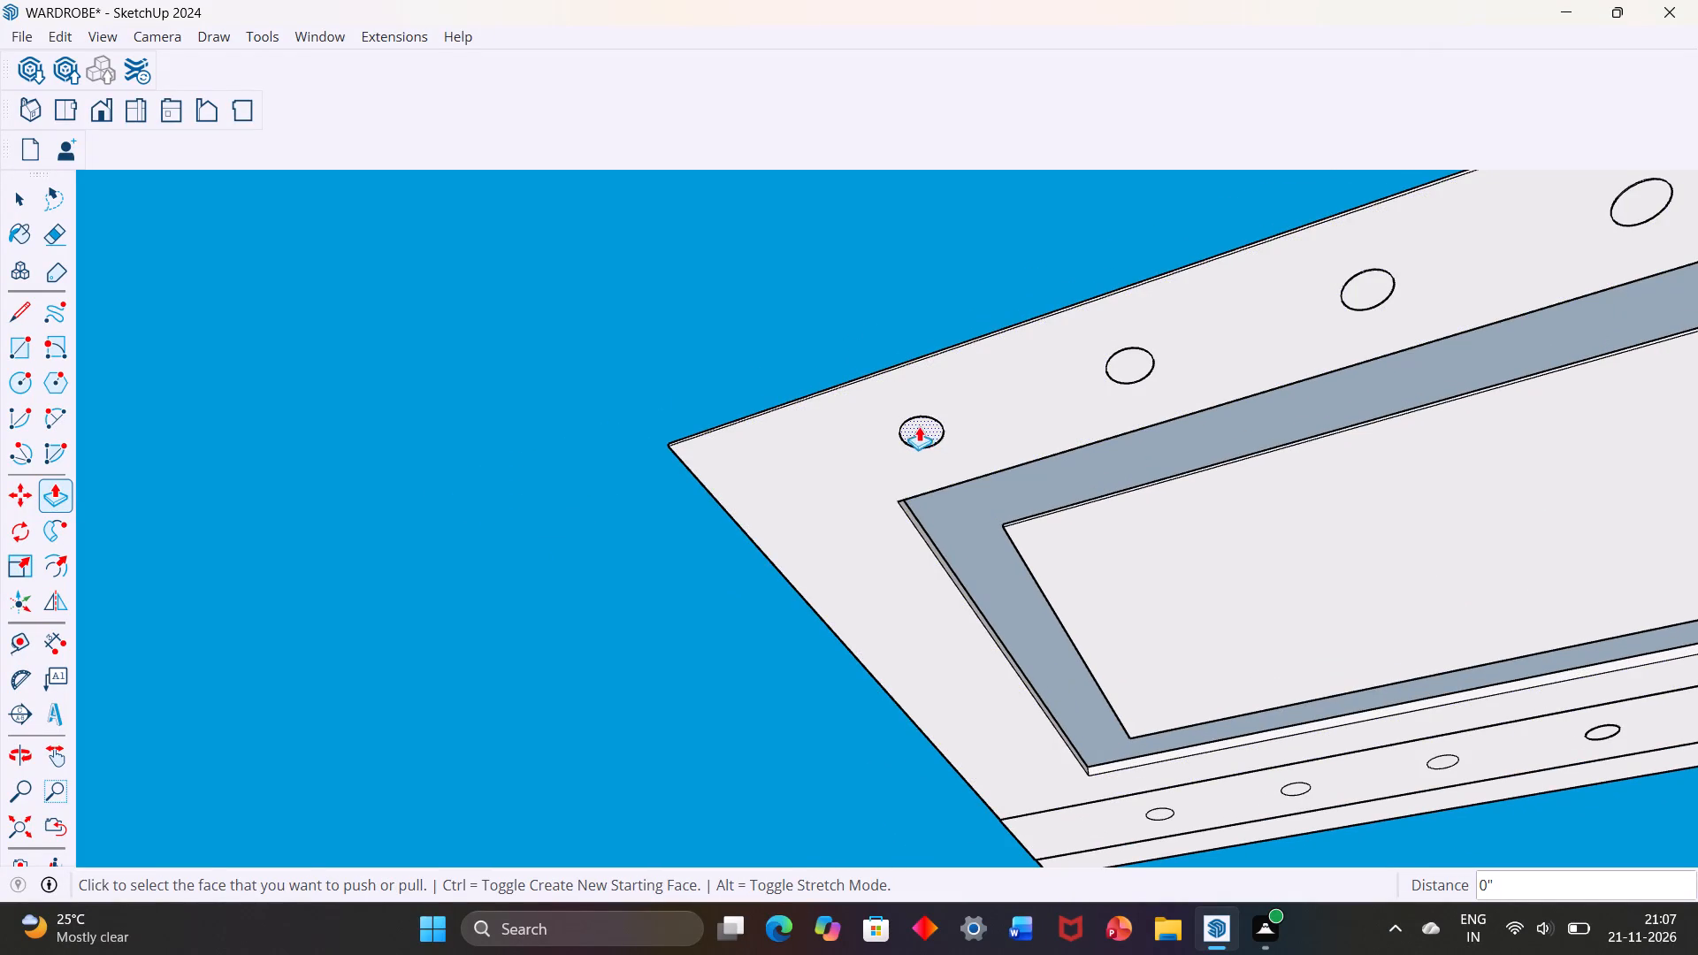
pyautogui.scroll(-5, 590, 335)
pyautogui.scroll(5, 813, 382)
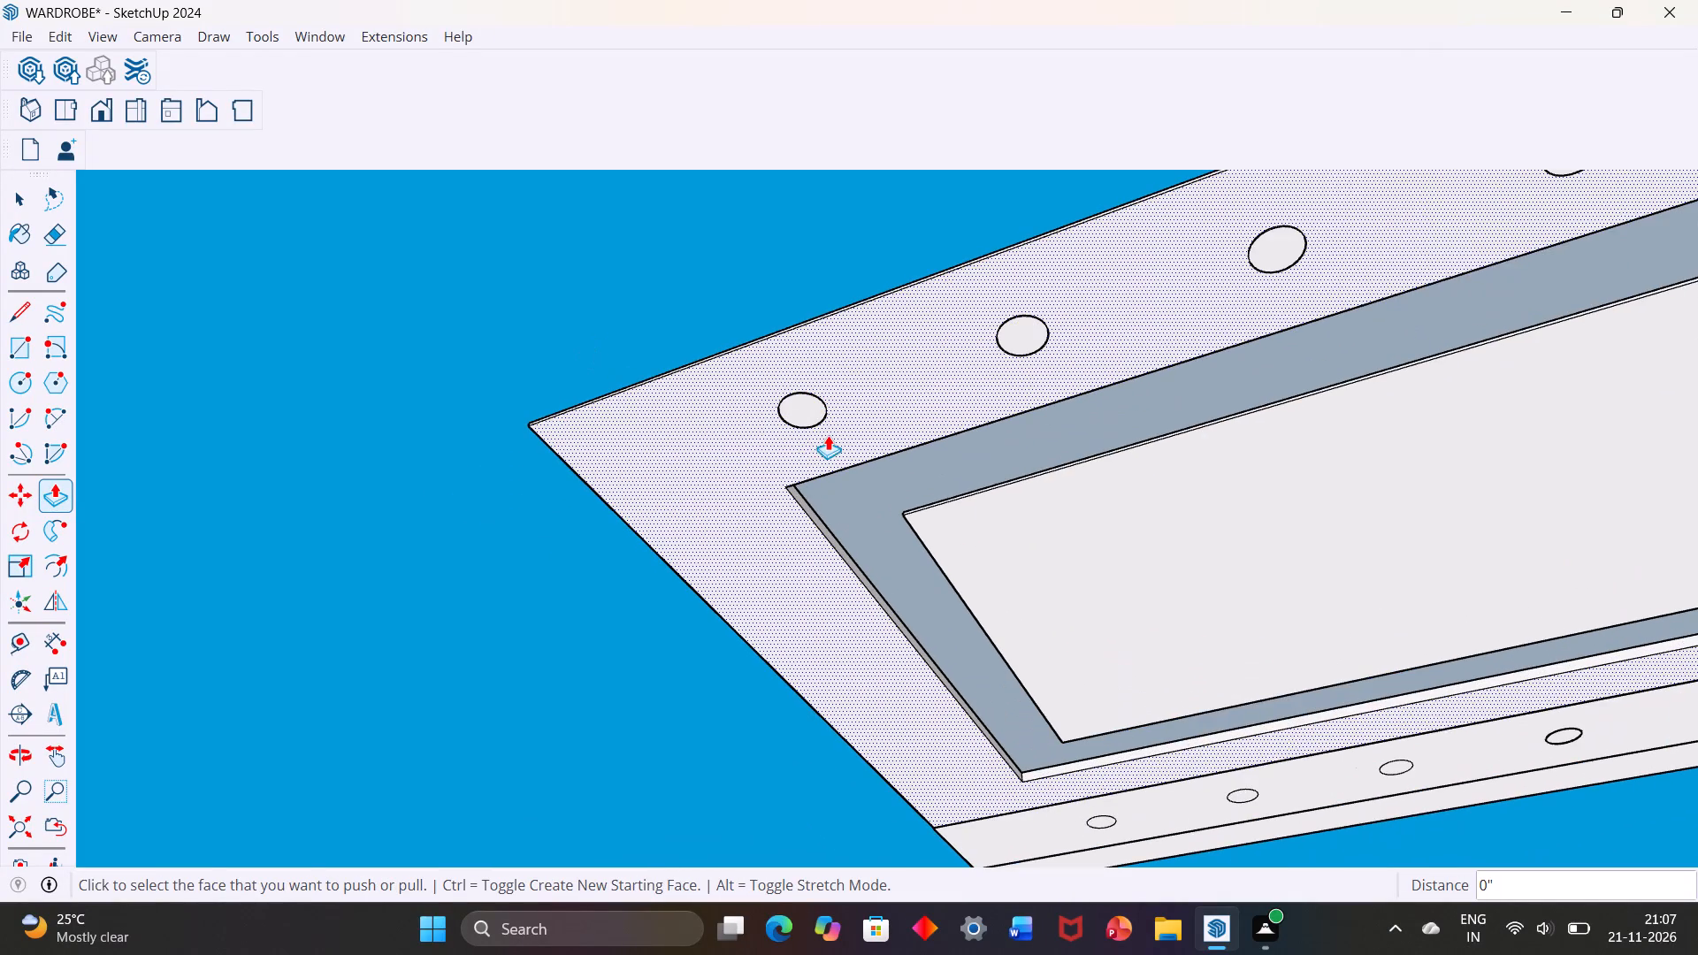
pyautogui.scroll(-6, 565, 487)
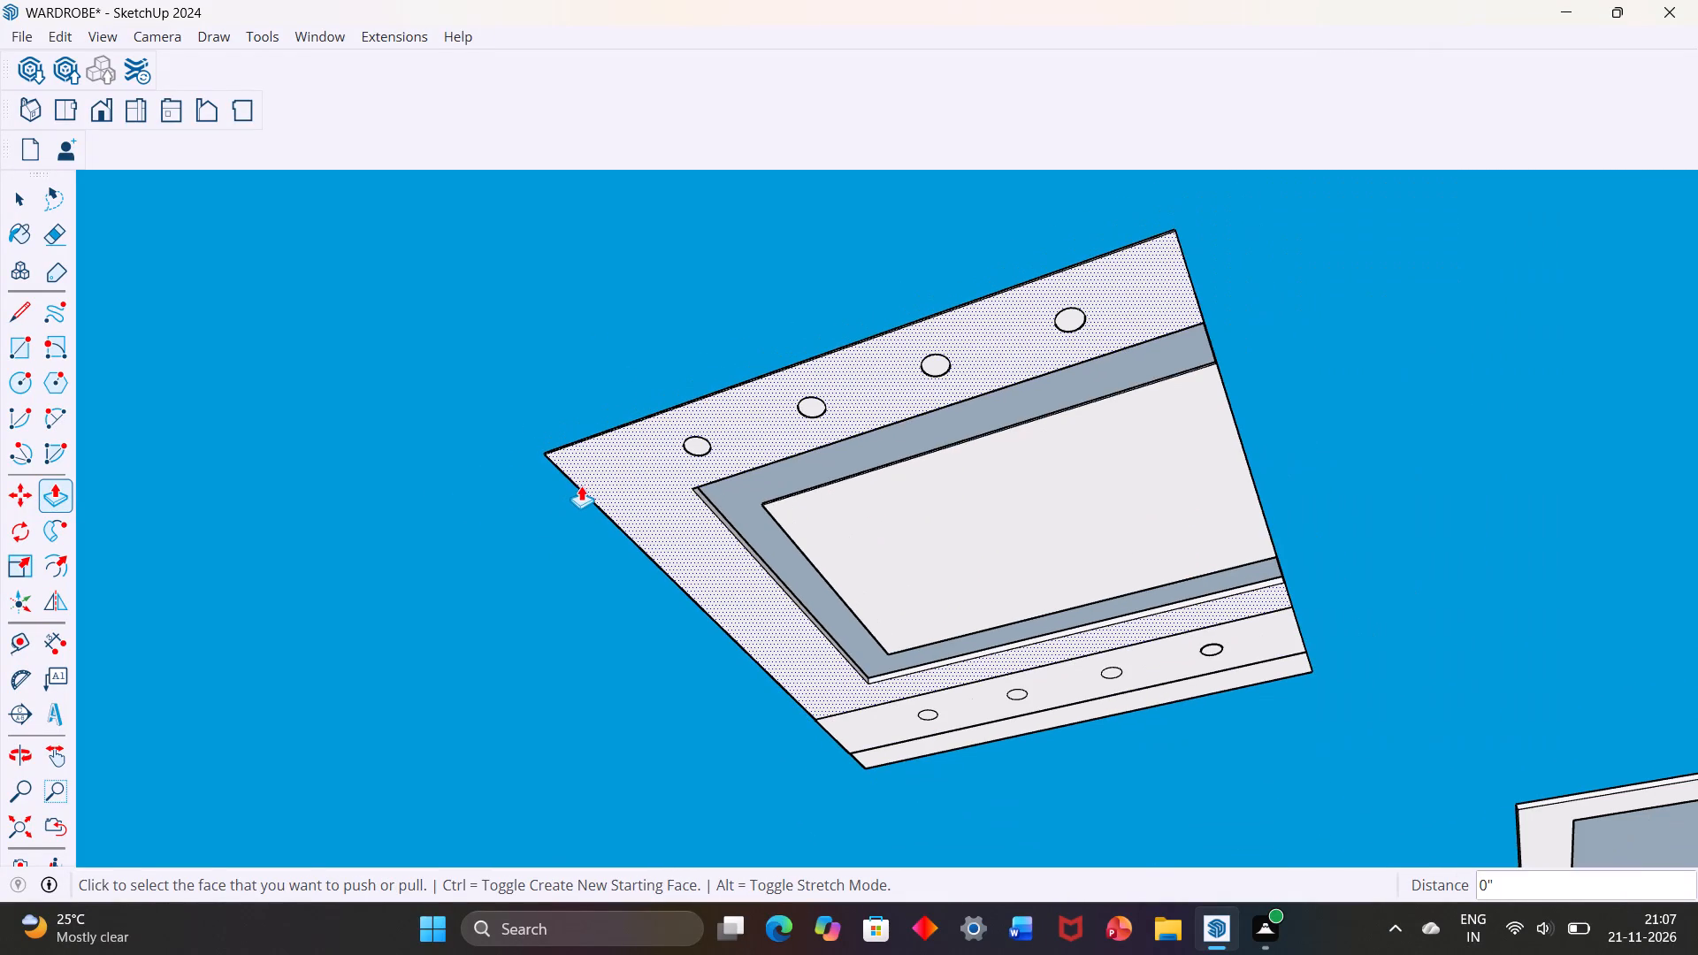
pyautogui.press('space')
pyautogui.scroll(4, 700, 448)
pyautogui.click(692, 447)
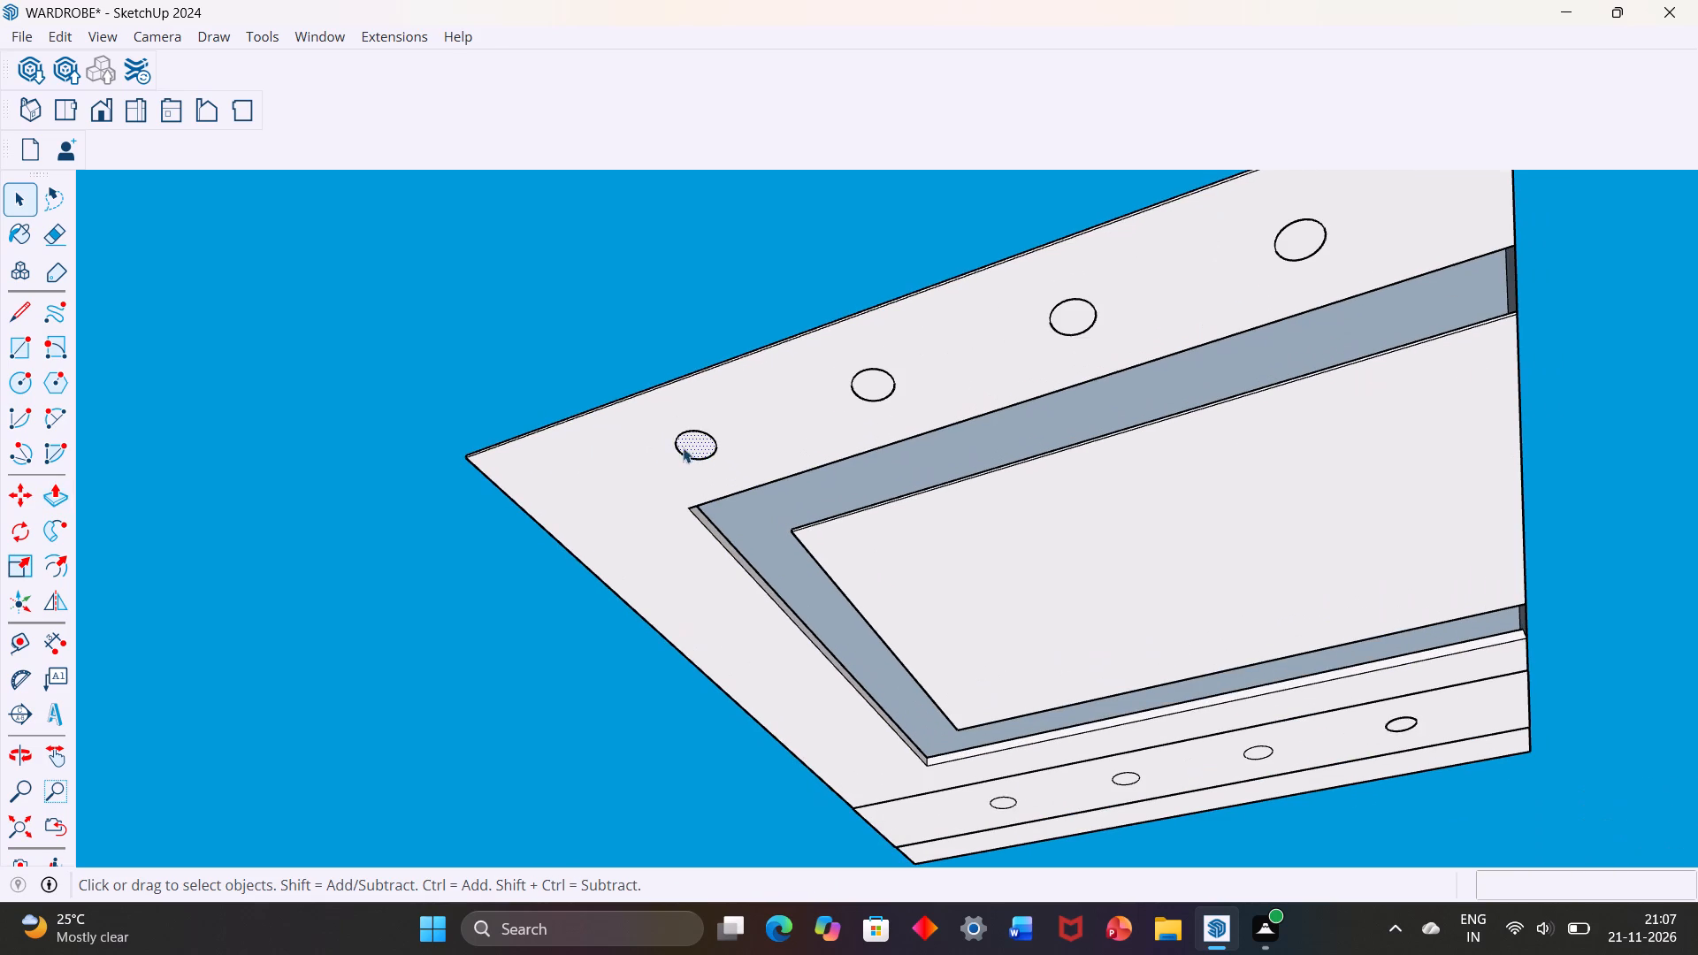
pyautogui.click(63, 496)
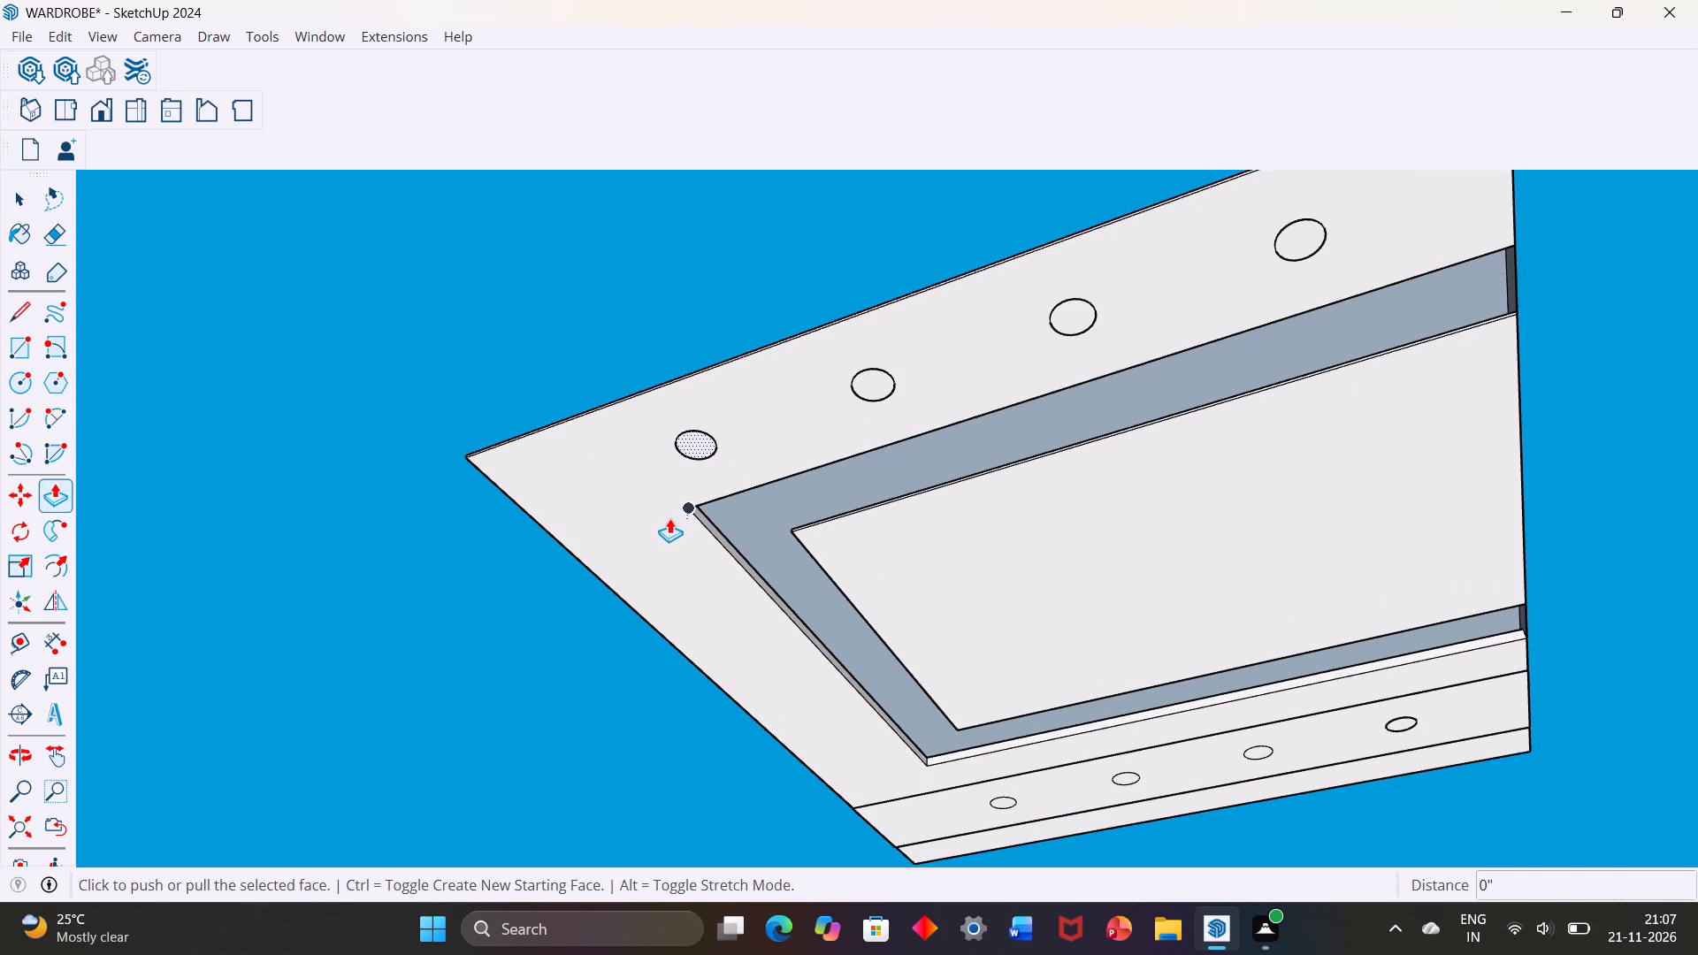
pyautogui.scroll(5, 708, 449)
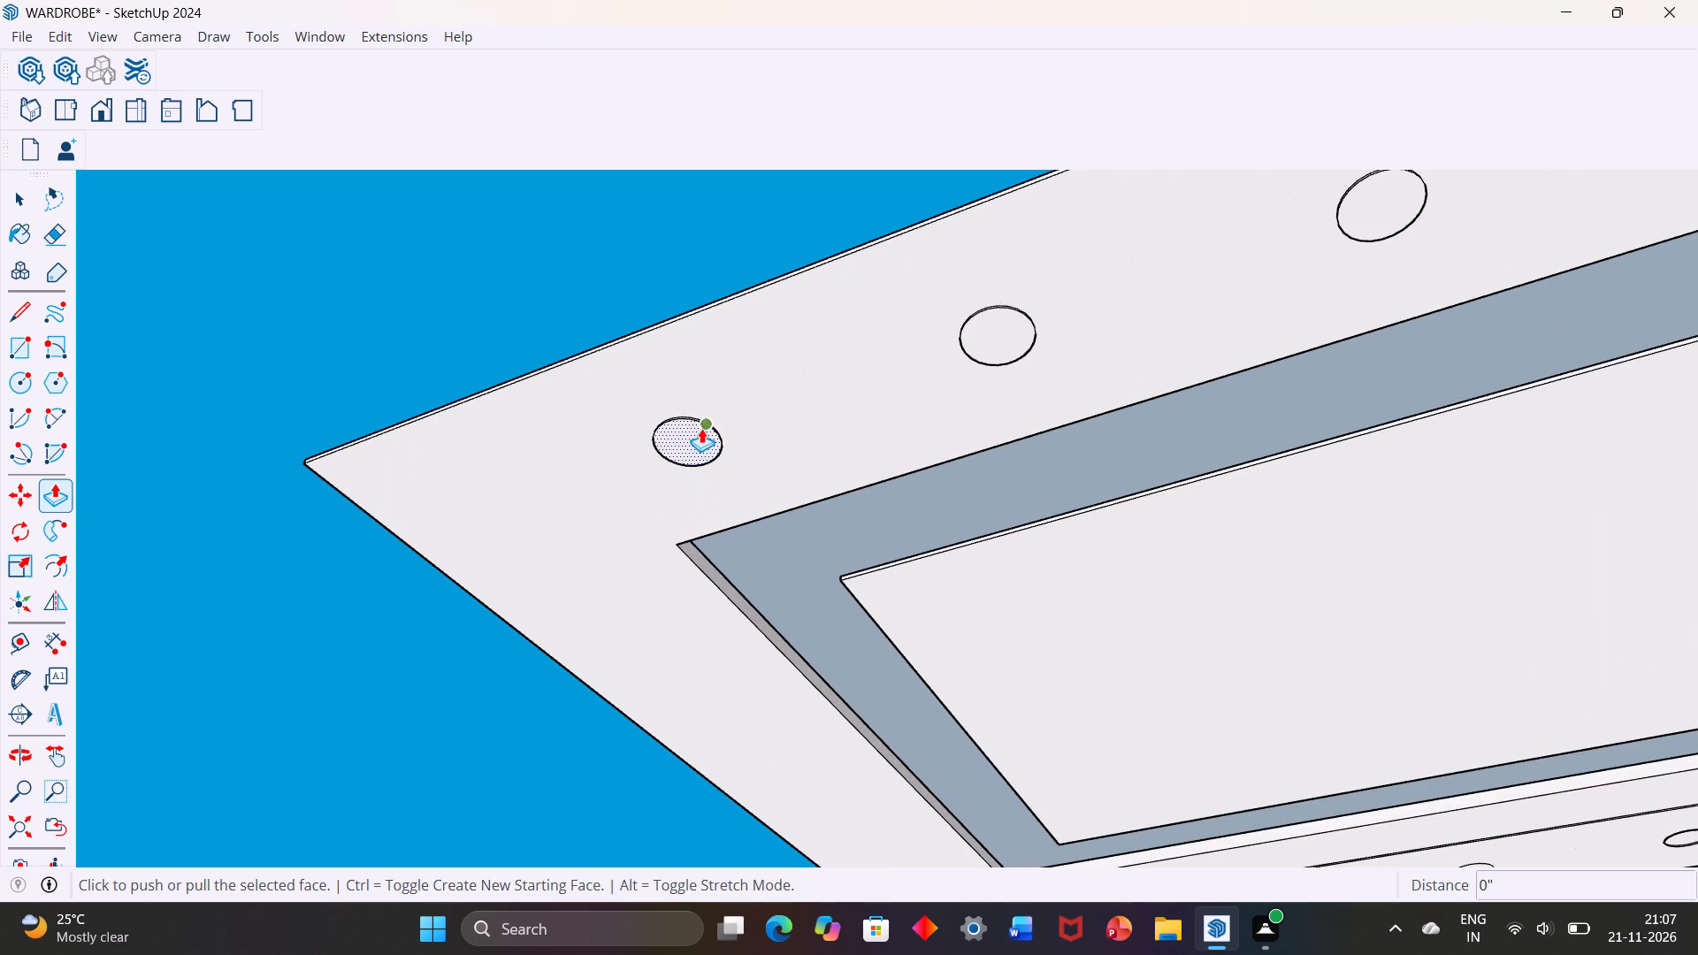
pyautogui.click(682, 436)
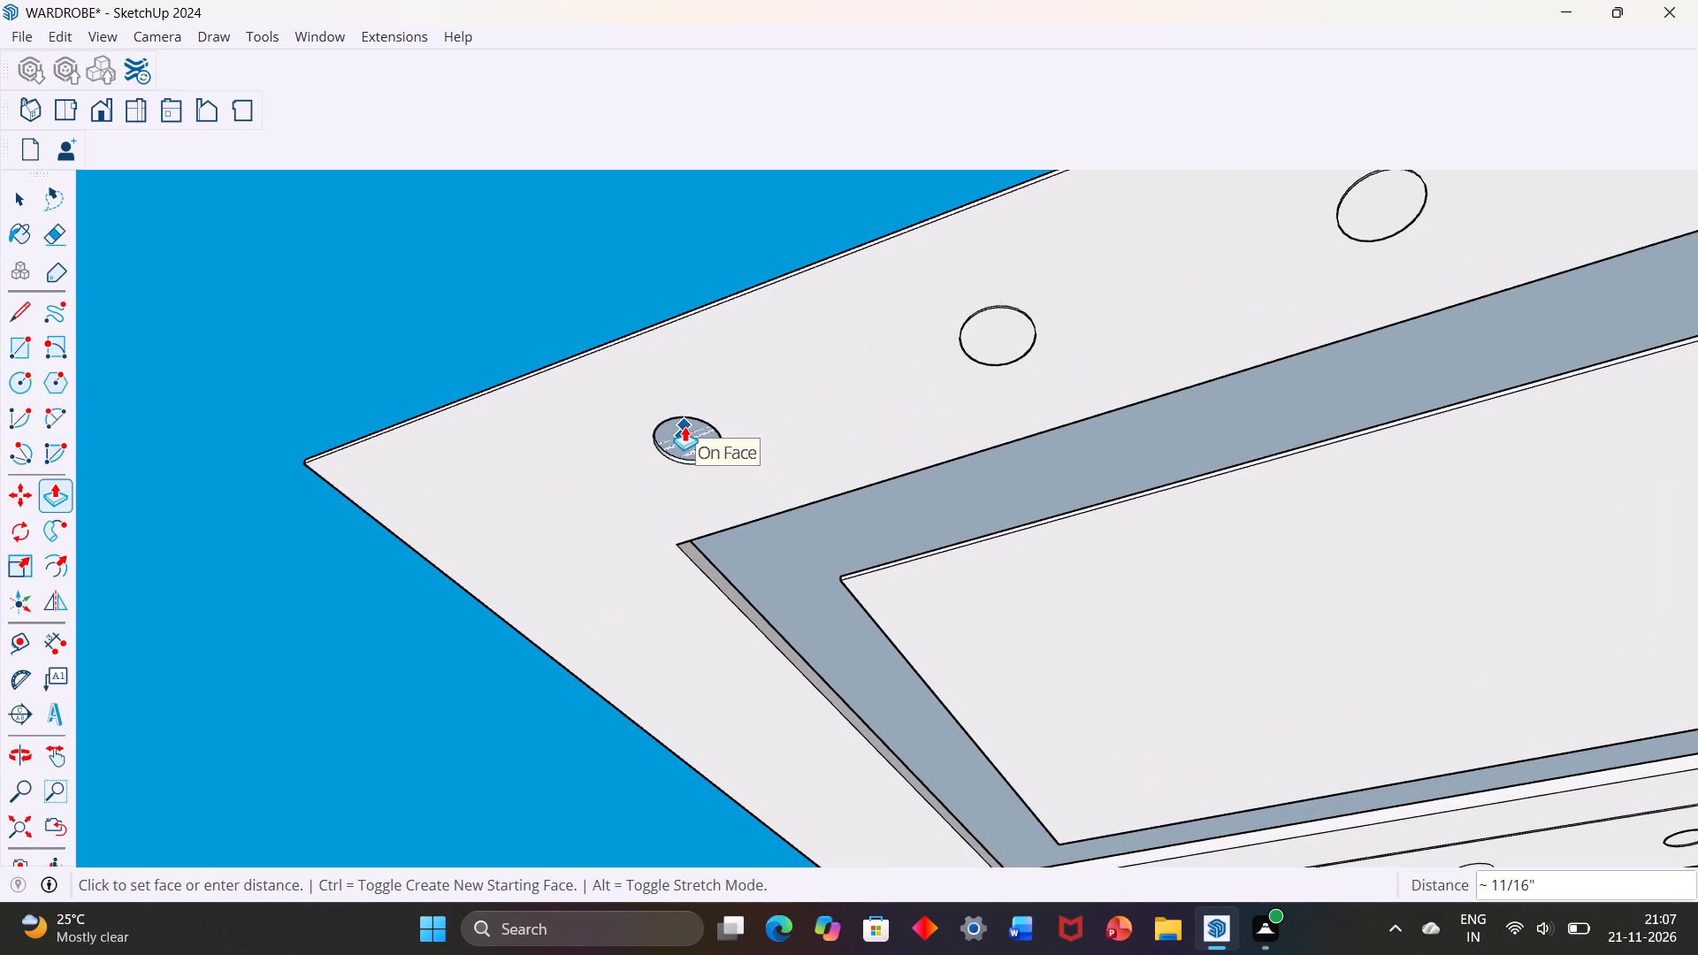
pyautogui.press('3')
pyautogui.write('mm')
pyautogui.press('Return')
# Push/Pull the wide margin row's second circle by 3mm and repeat that distance on its third and fourth circles.
pyautogui.doubleClick(988, 327)
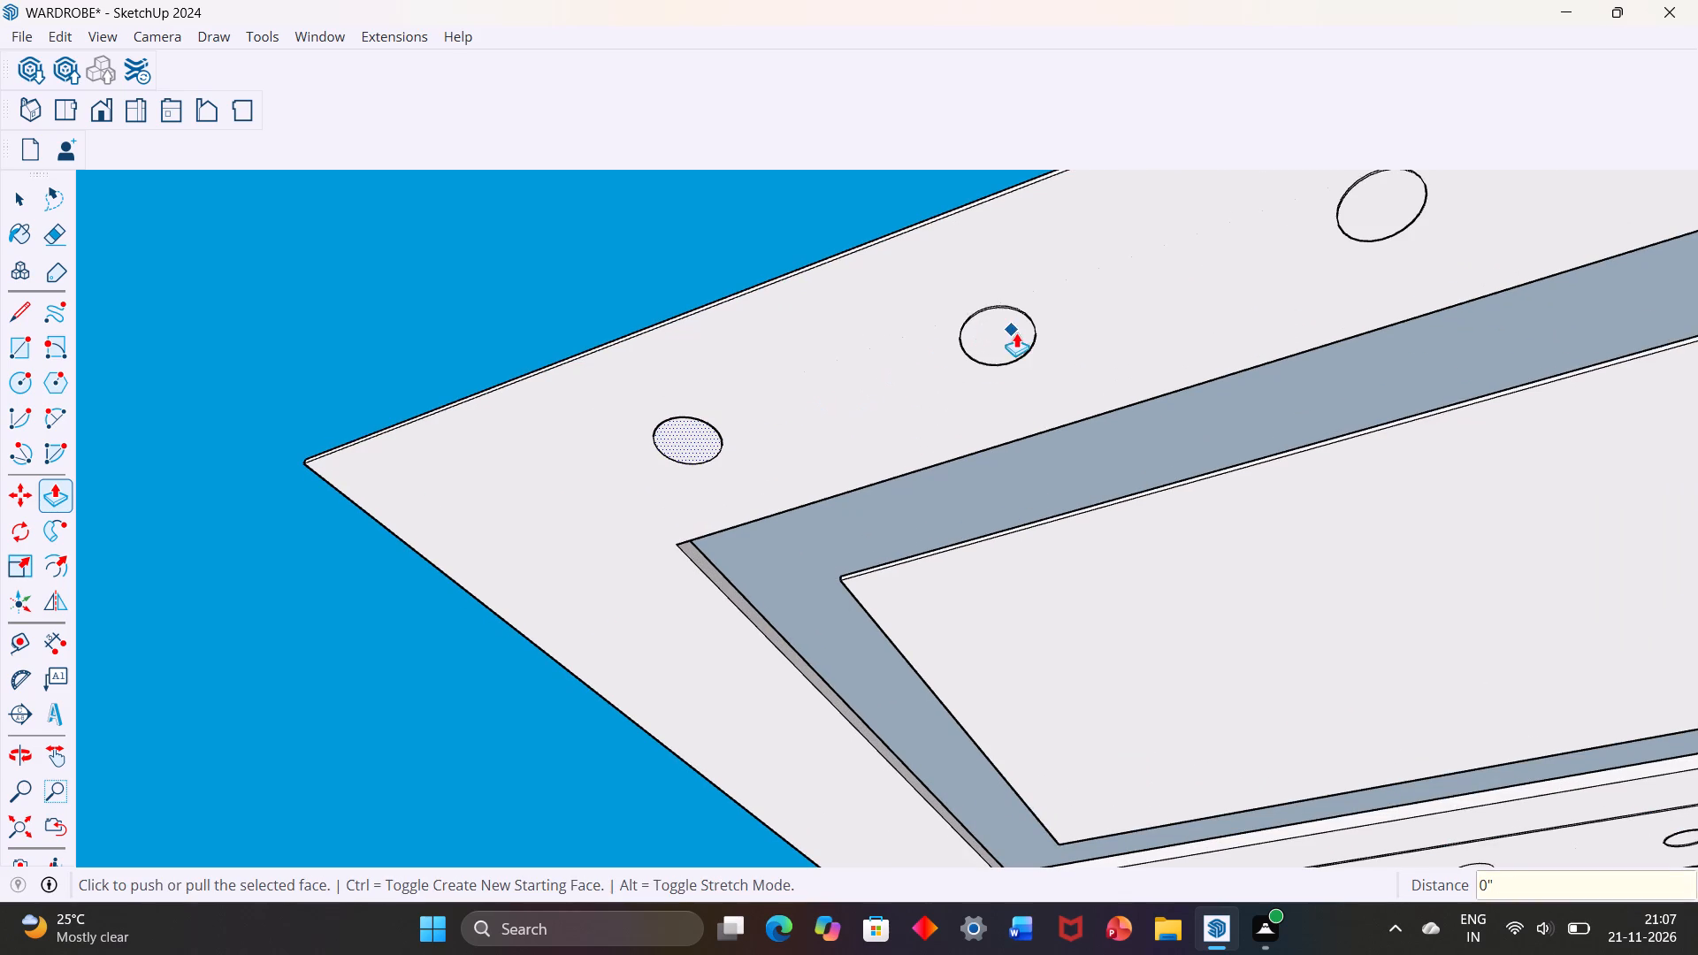
pyautogui.scroll(4, 999, 331)
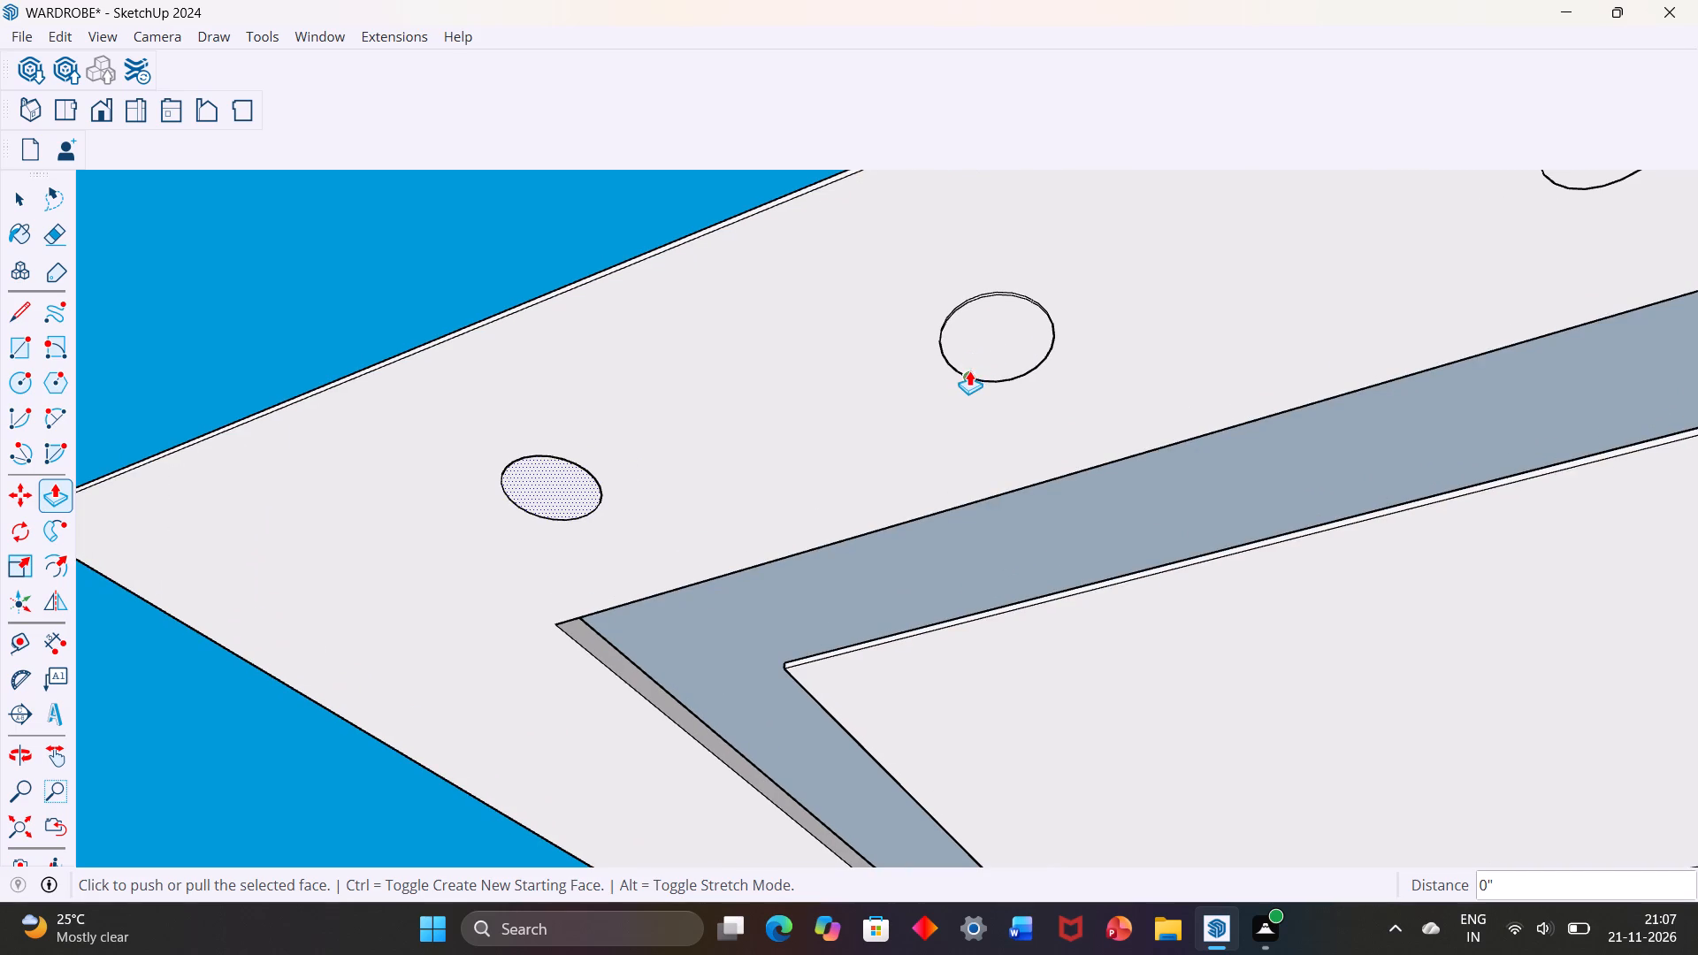
pyautogui.press('Escape')
pyautogui.moveTo(989, 336); pyautogui.dragTo(994, 324)
pyautogui.write('3mm')
pyautogui.press('Return')
pyautogui.scroll(-5, 1005, 365)
pyautogui.scroll(-5, 1289, 245)
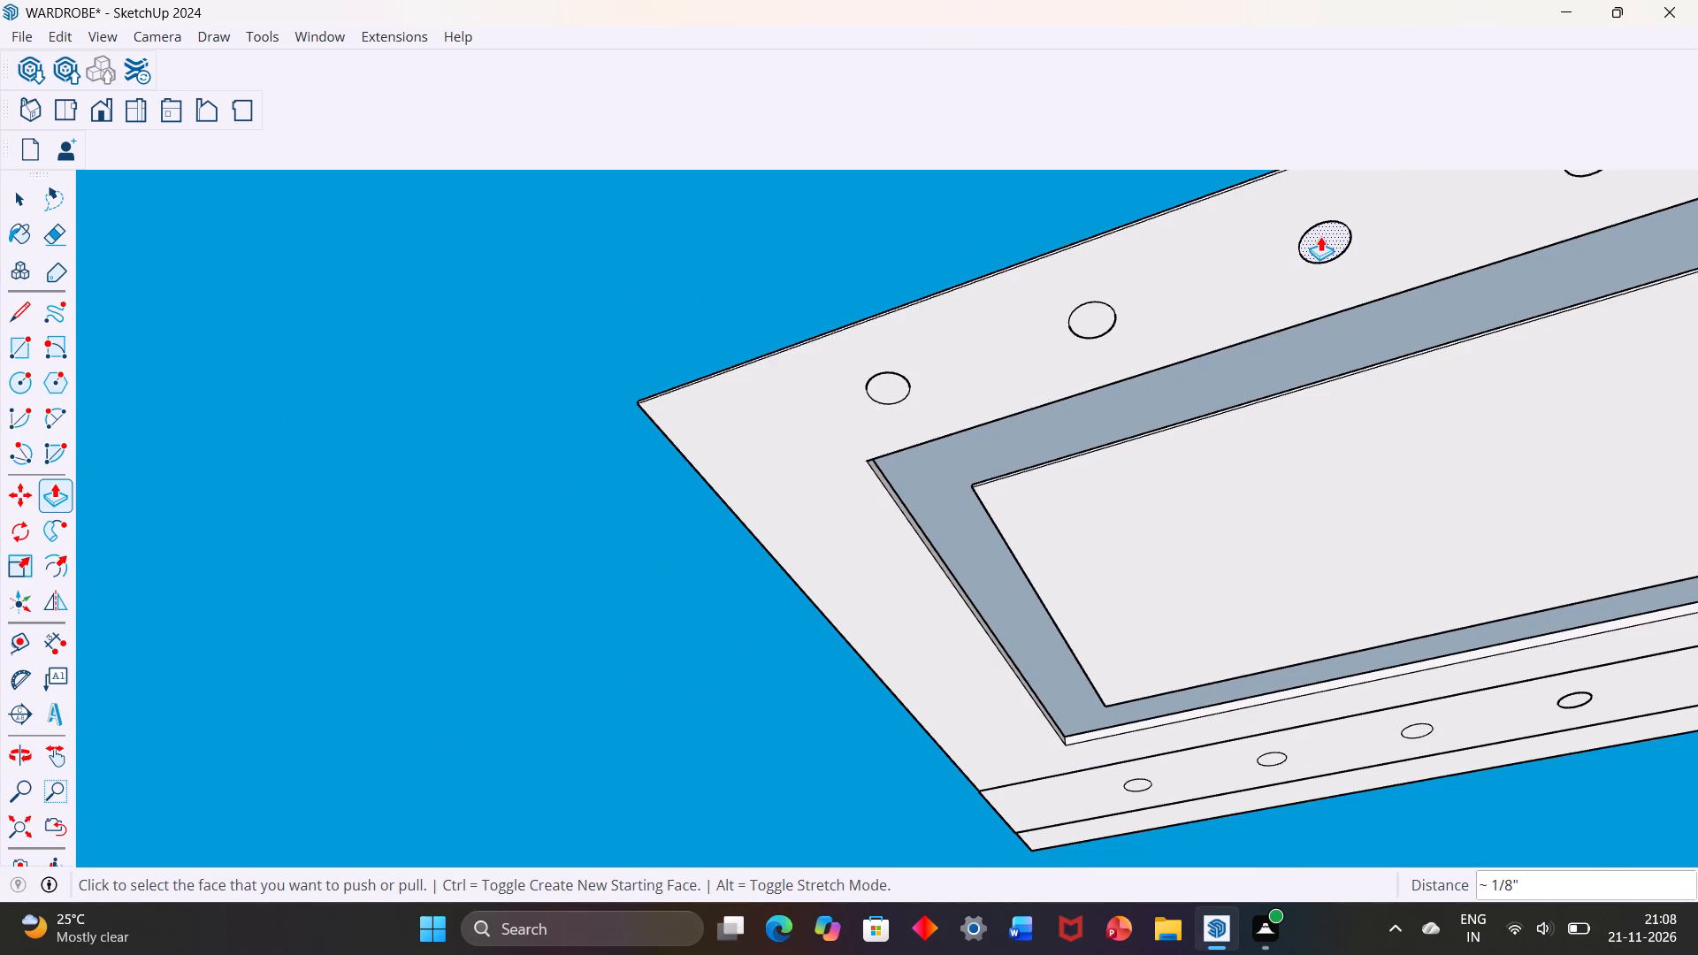
pyautogui.doubleClick(1320, 236)
pyautogui.scroll(-5, 1091, 356)
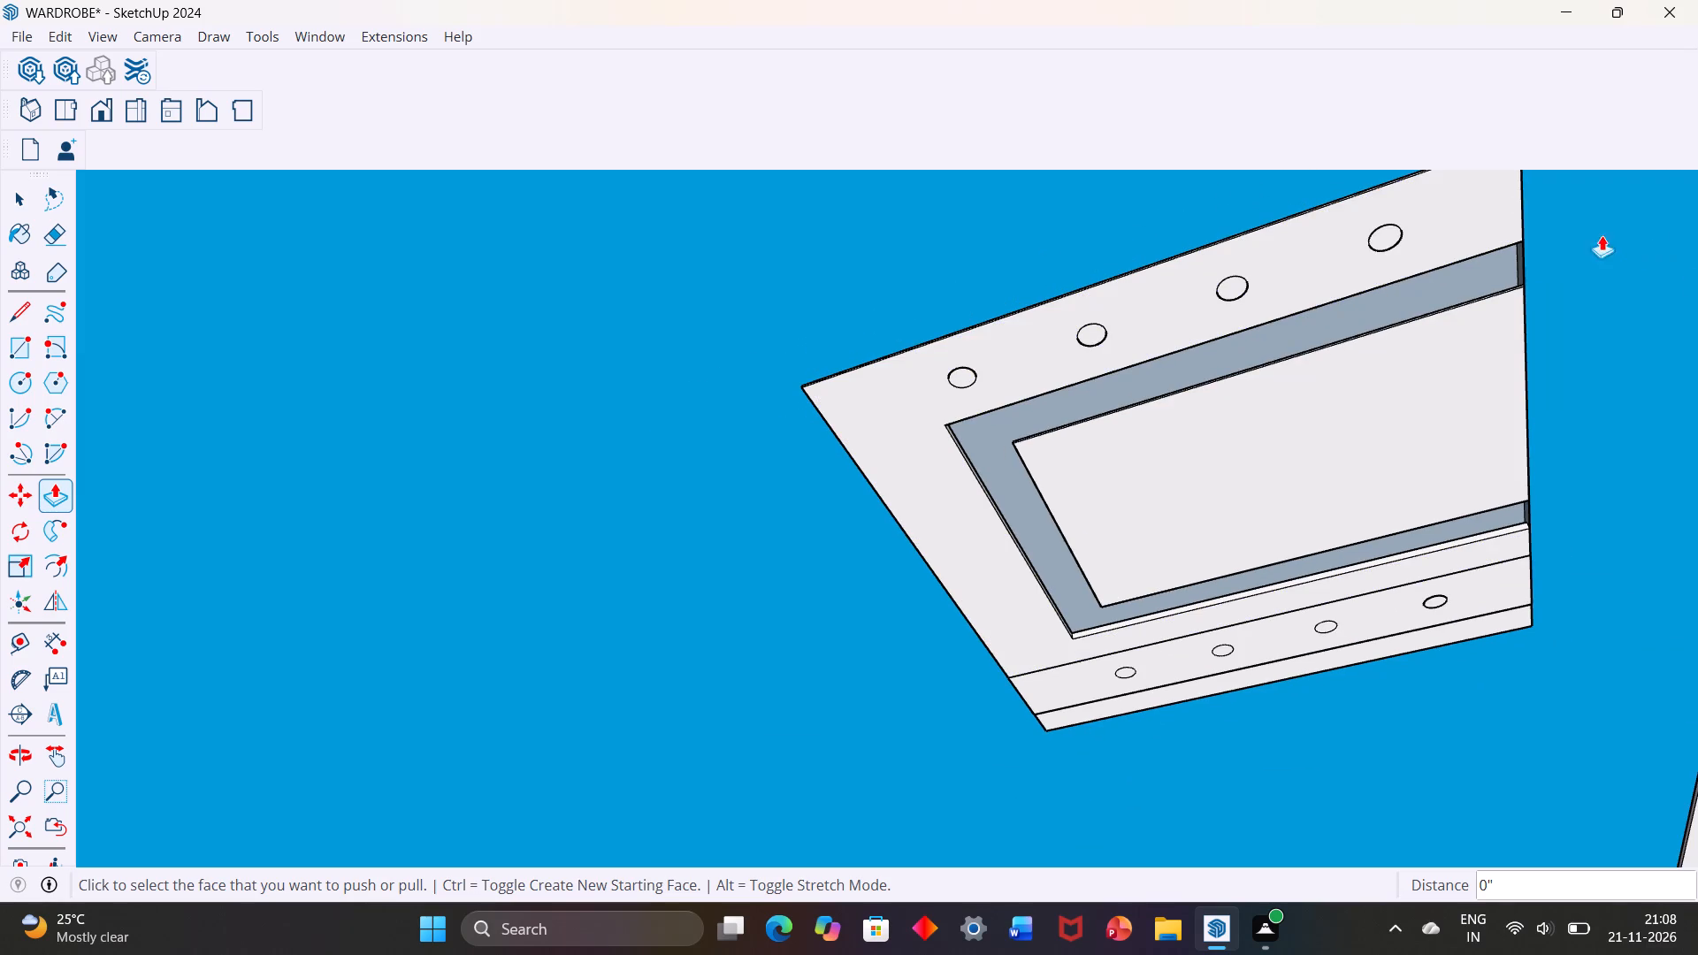
pyautogui.scroll(4, 1401, 239)
pyautogui.doubleClick(1382, 232)
pyautogui.scroll(-6, 1197, 300)
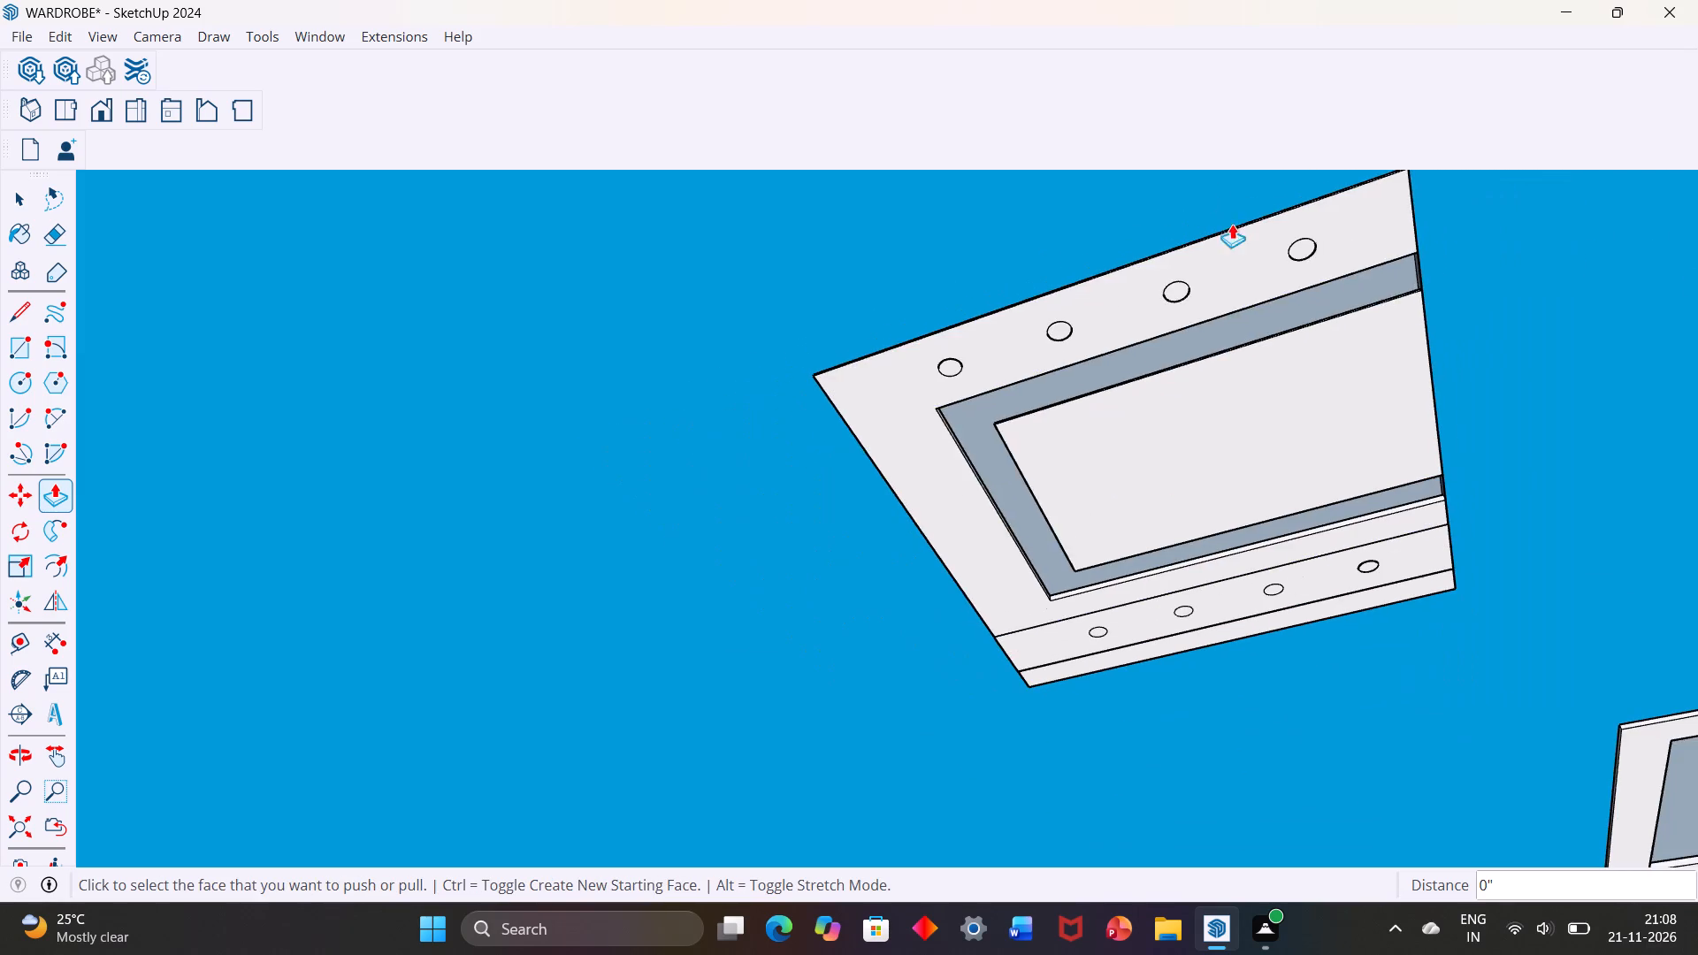
# Repeat the 3mm Push/Pull on all four circles of the row inside the lined strip.
pyautogui.scroll(11, 1352, 577)
pyautogui.doubleClick(1382, 557)
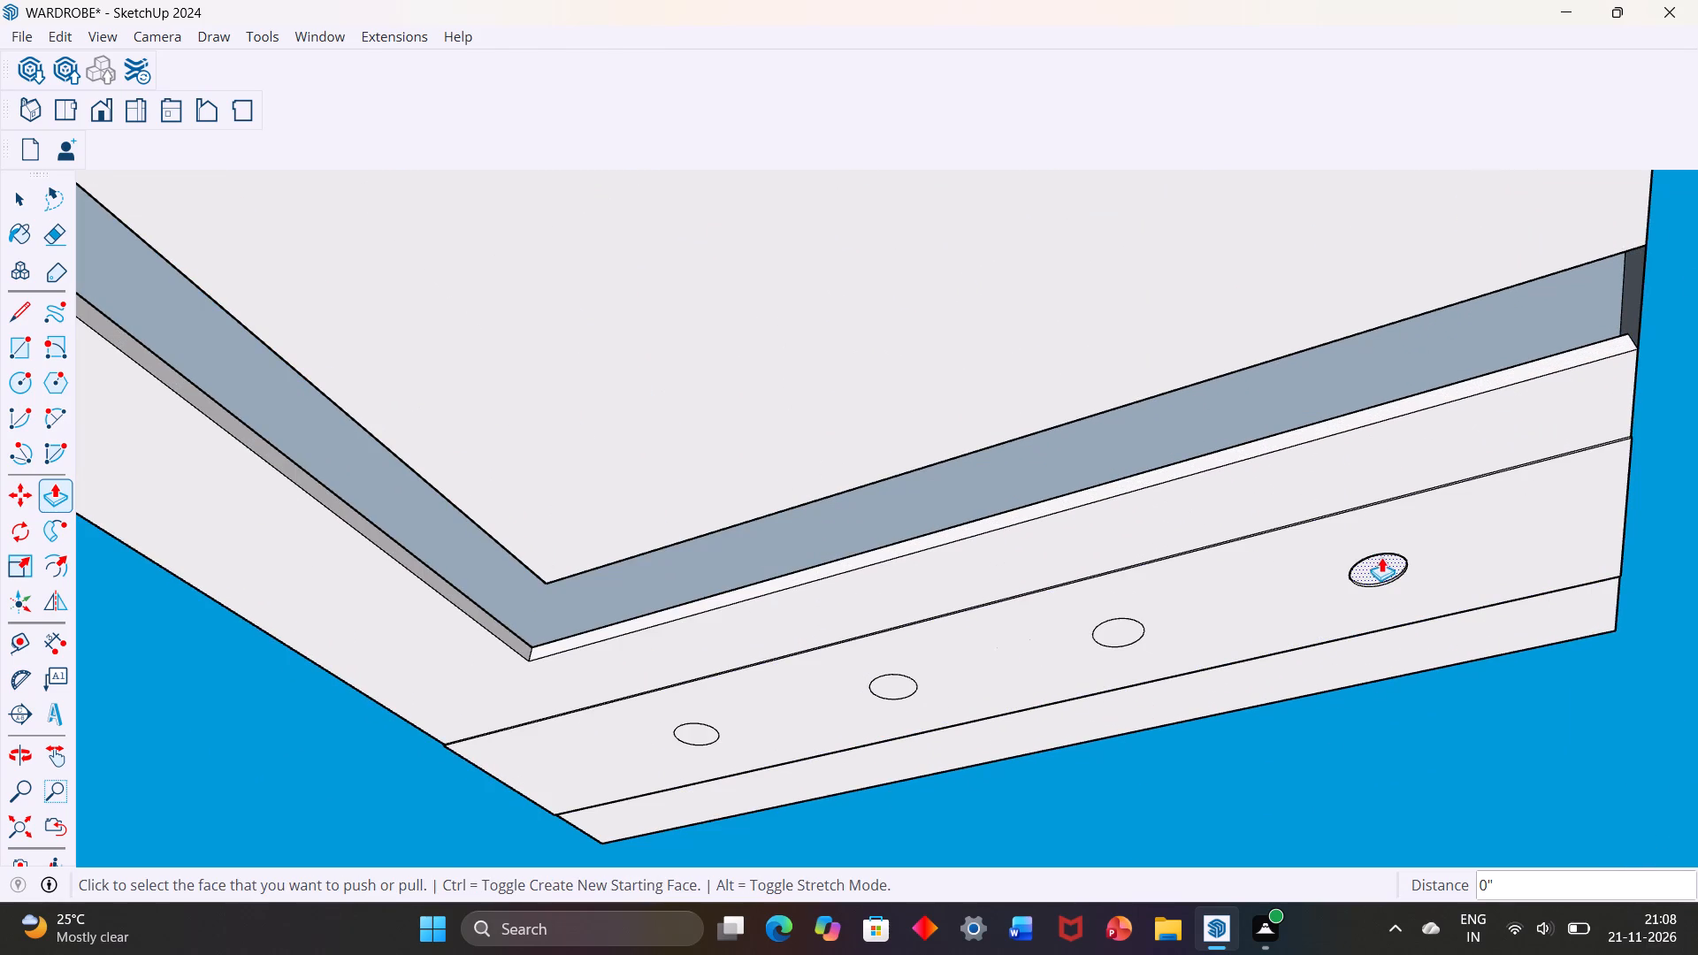
pyautogui.doubleClick(1112, 623)
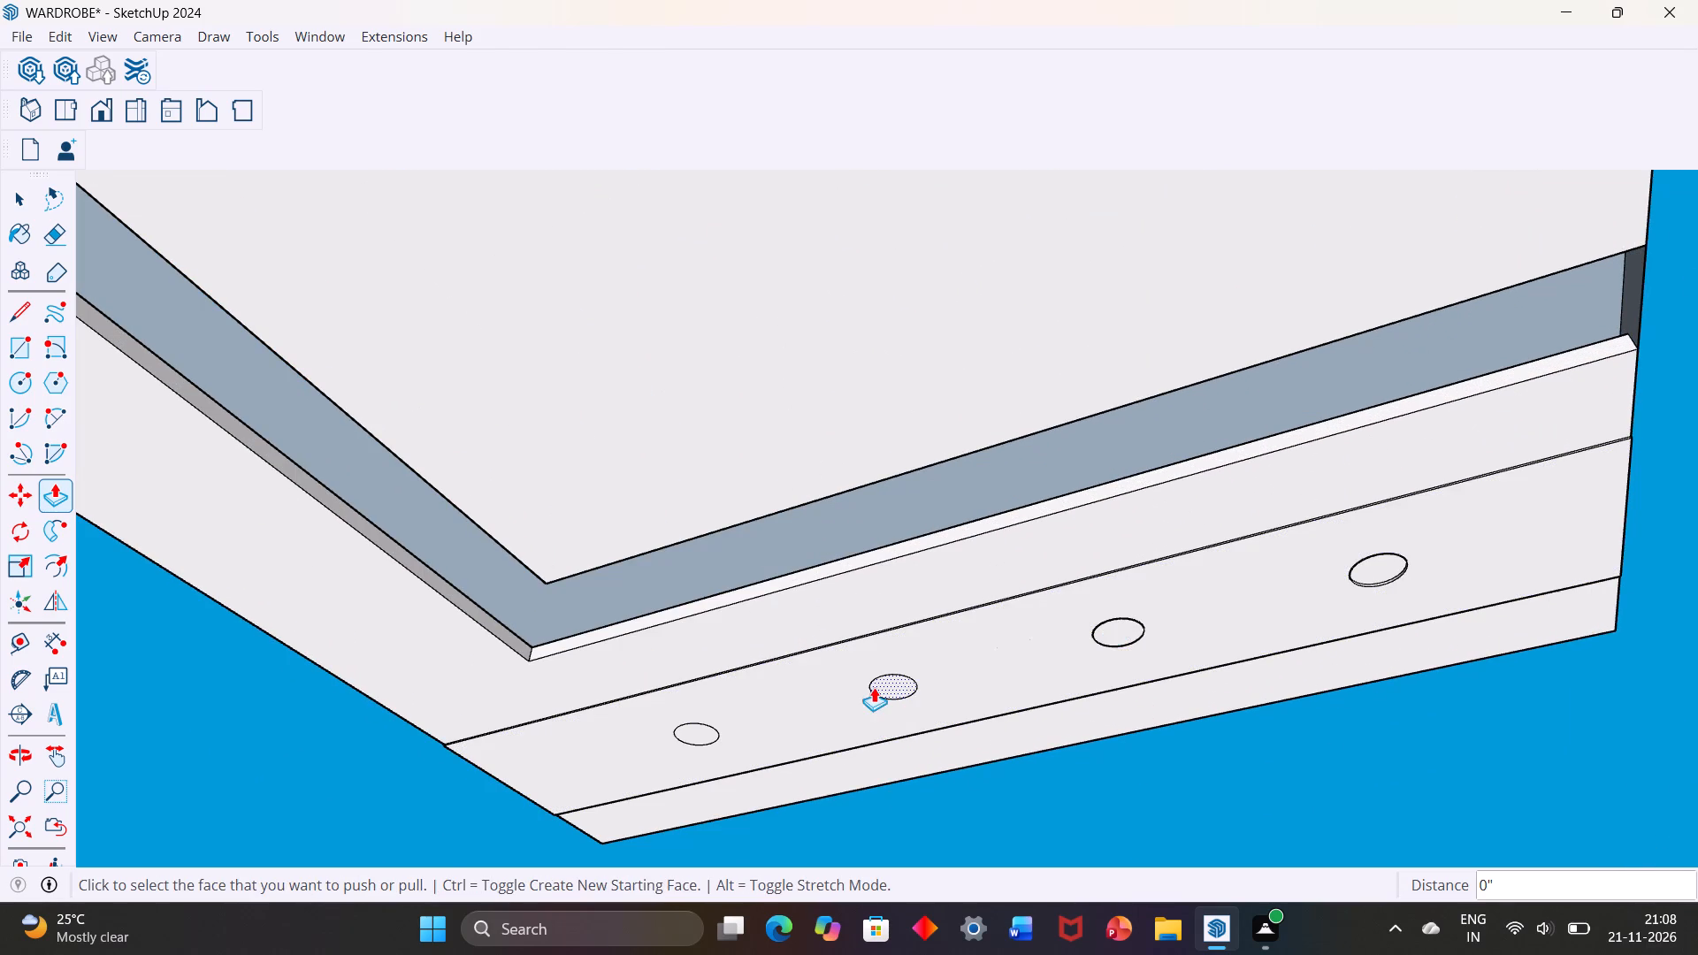
pyautogui.doubleClick(883, 676)
pyautogui.doubleClick(697, 722)
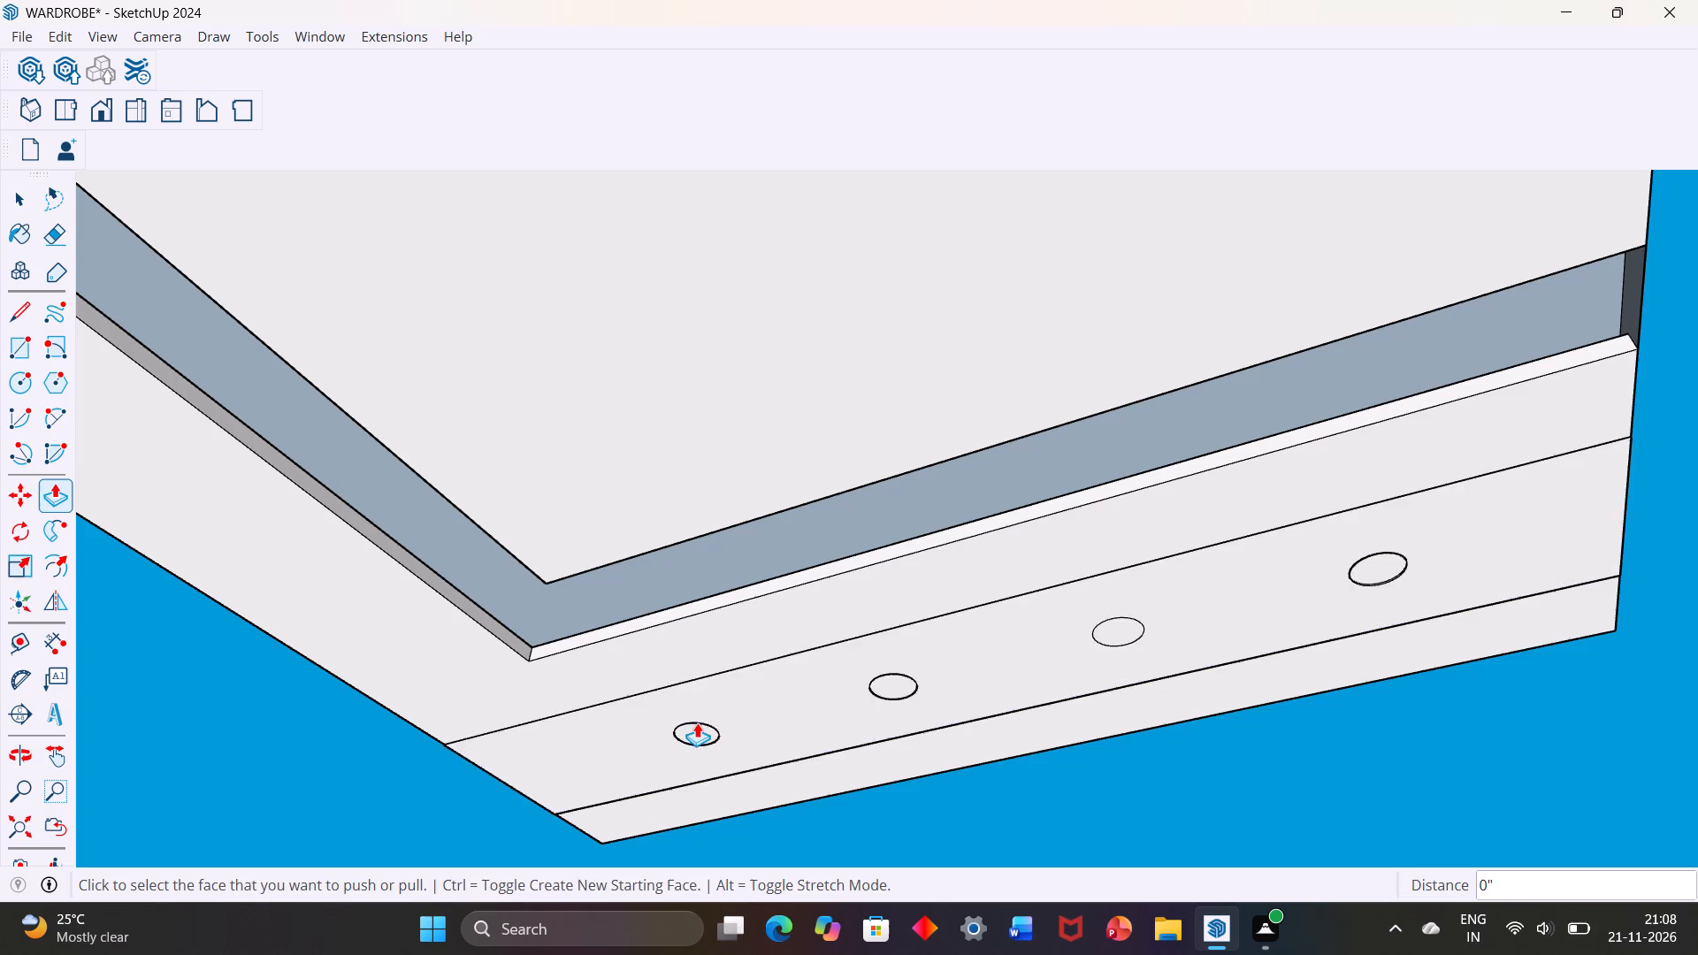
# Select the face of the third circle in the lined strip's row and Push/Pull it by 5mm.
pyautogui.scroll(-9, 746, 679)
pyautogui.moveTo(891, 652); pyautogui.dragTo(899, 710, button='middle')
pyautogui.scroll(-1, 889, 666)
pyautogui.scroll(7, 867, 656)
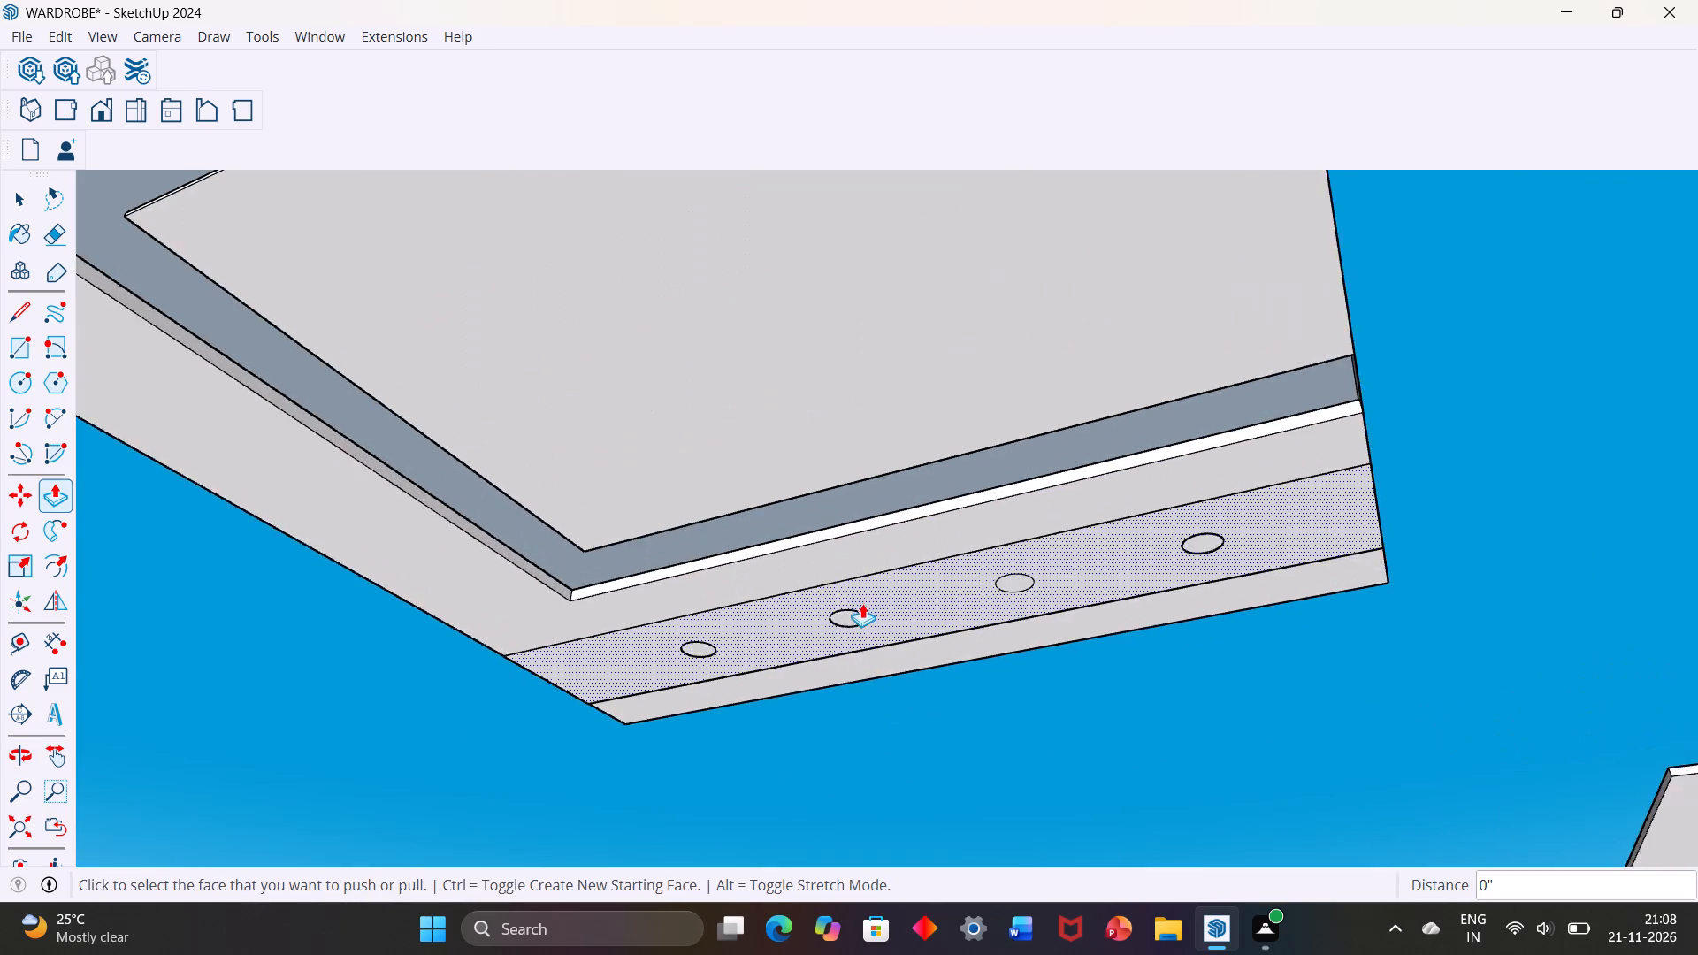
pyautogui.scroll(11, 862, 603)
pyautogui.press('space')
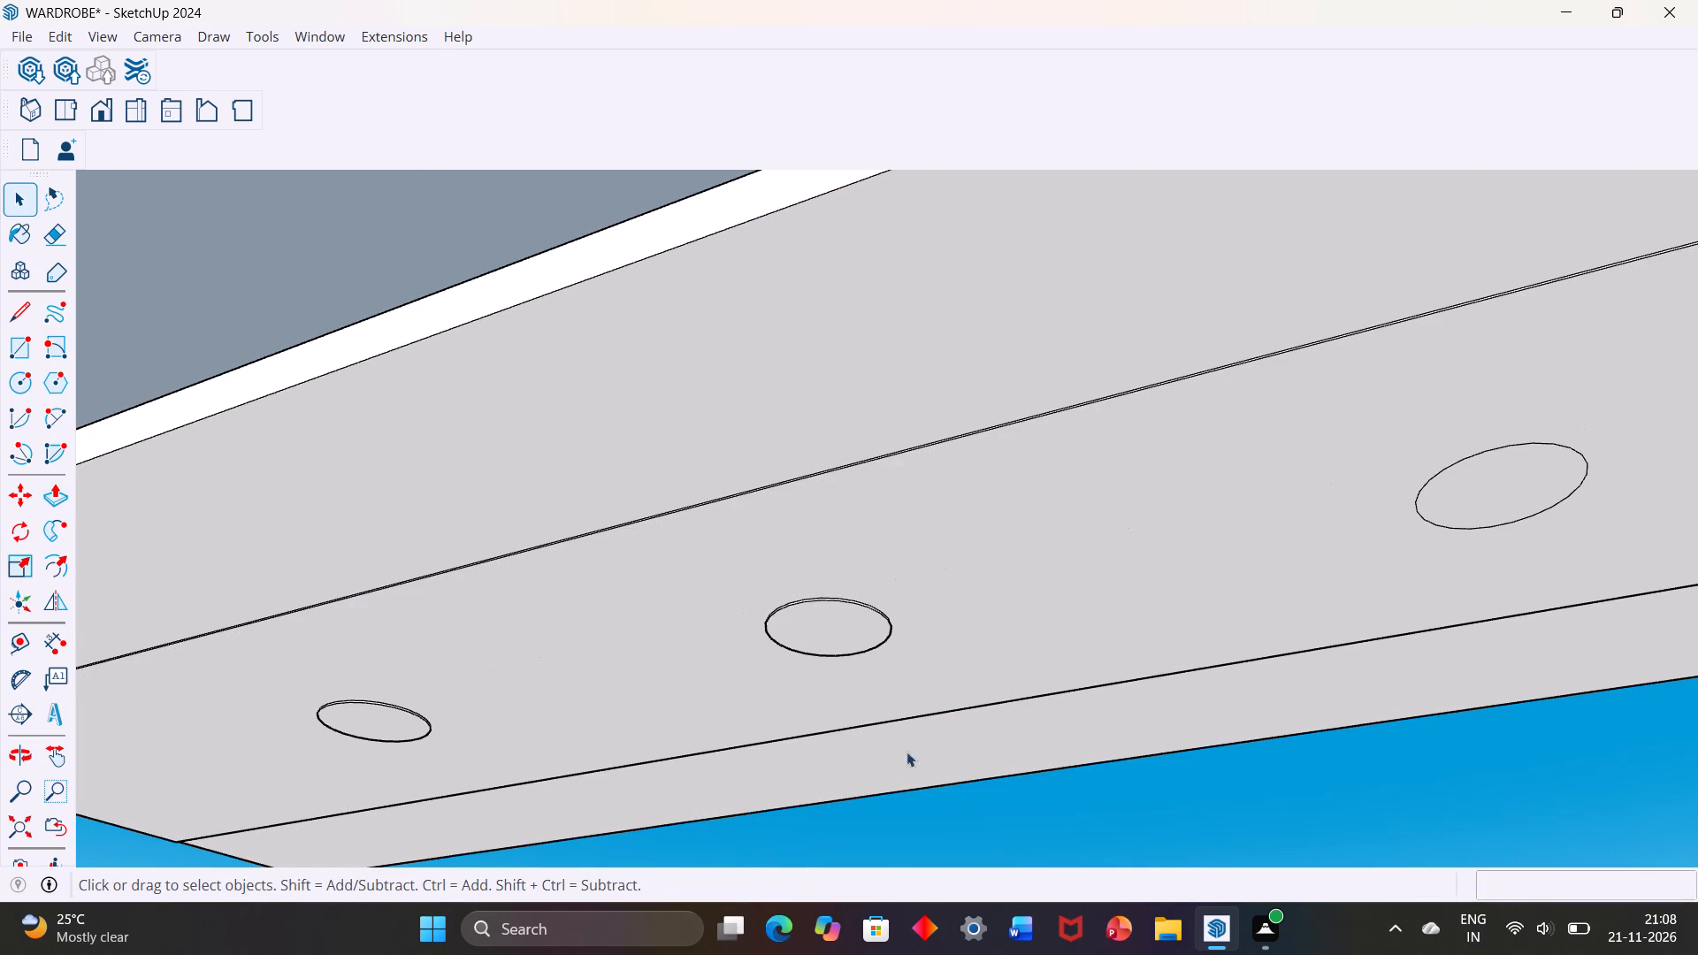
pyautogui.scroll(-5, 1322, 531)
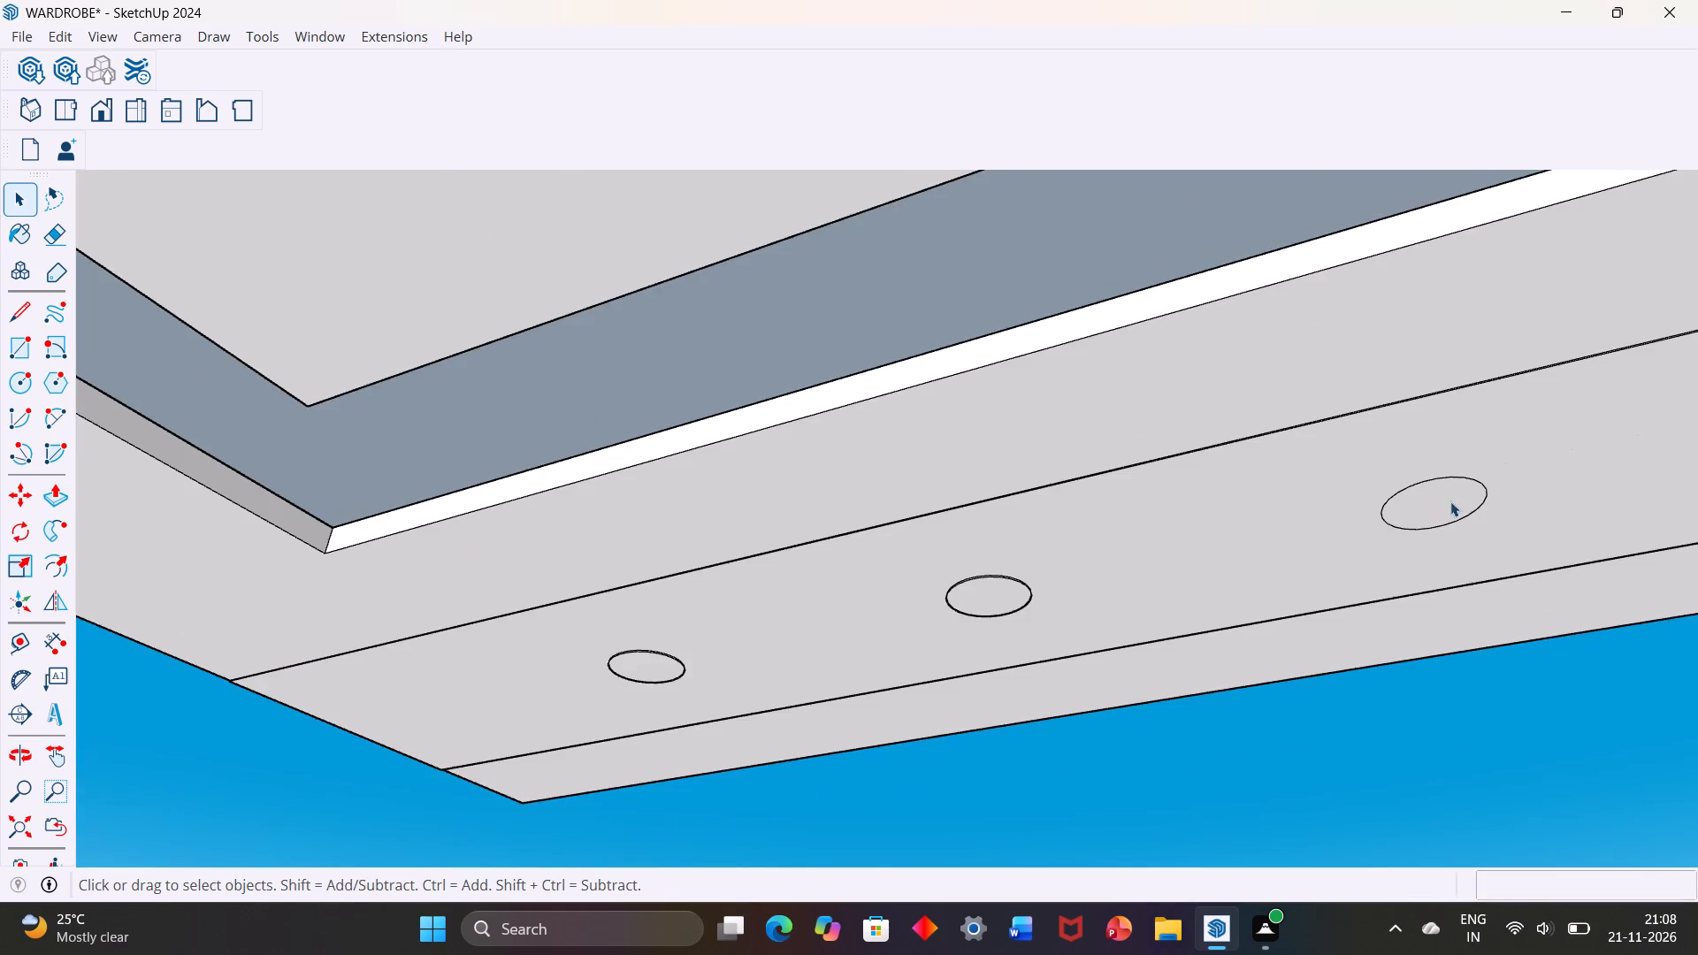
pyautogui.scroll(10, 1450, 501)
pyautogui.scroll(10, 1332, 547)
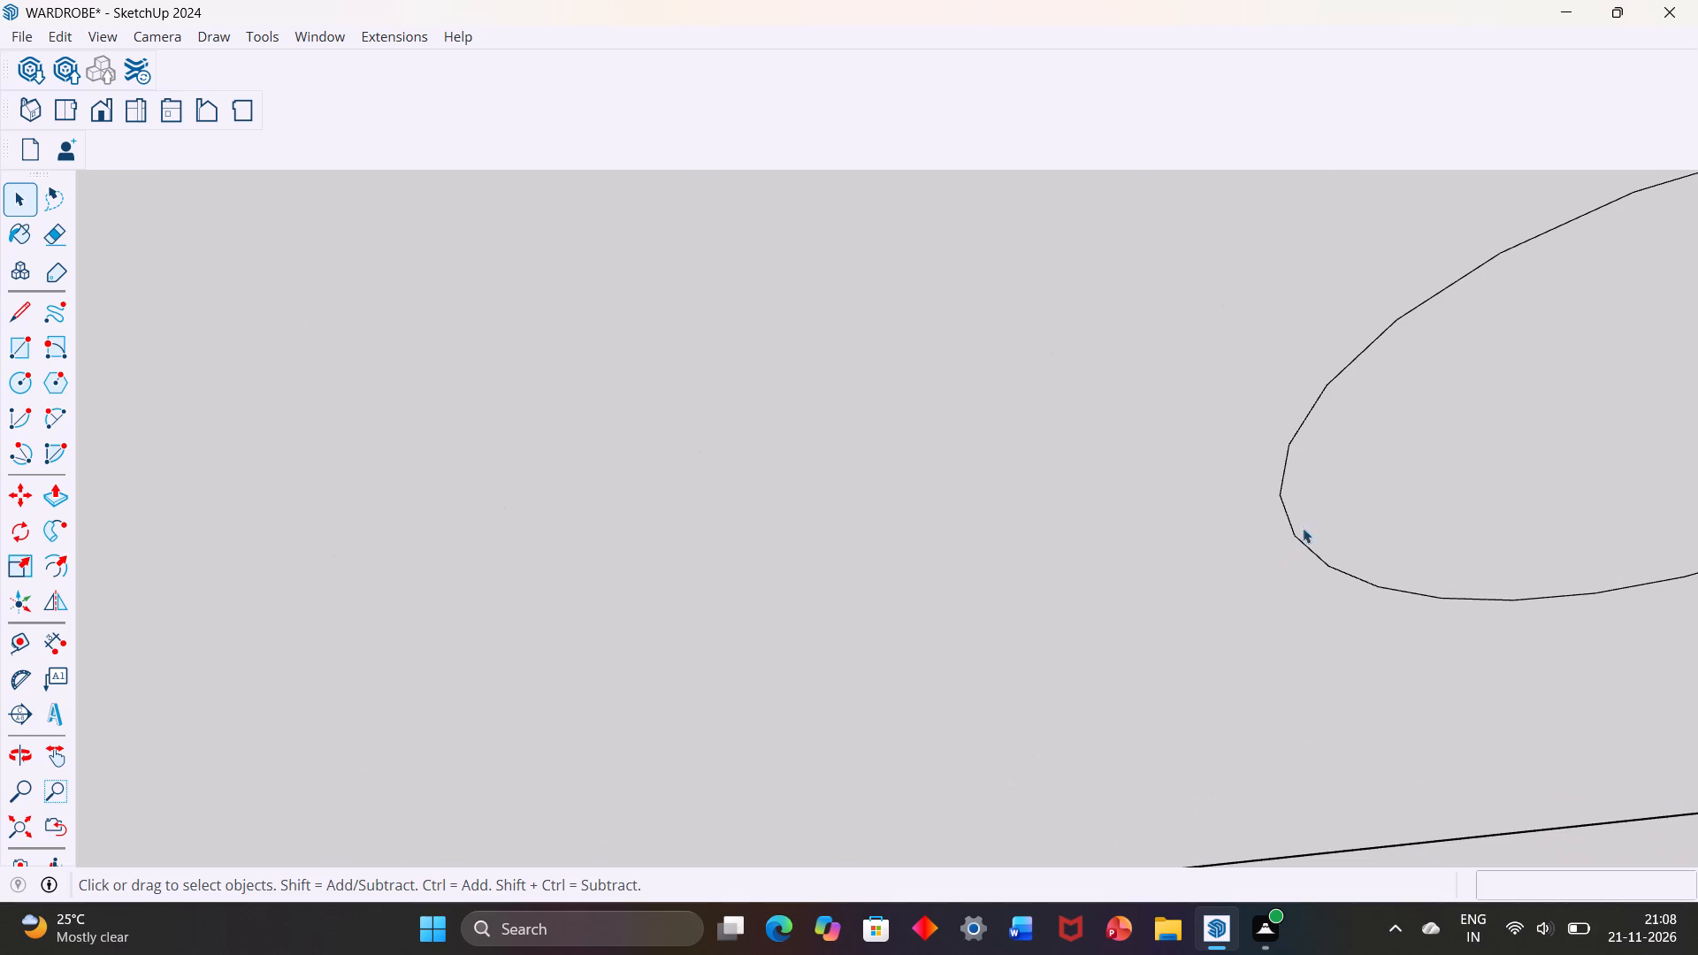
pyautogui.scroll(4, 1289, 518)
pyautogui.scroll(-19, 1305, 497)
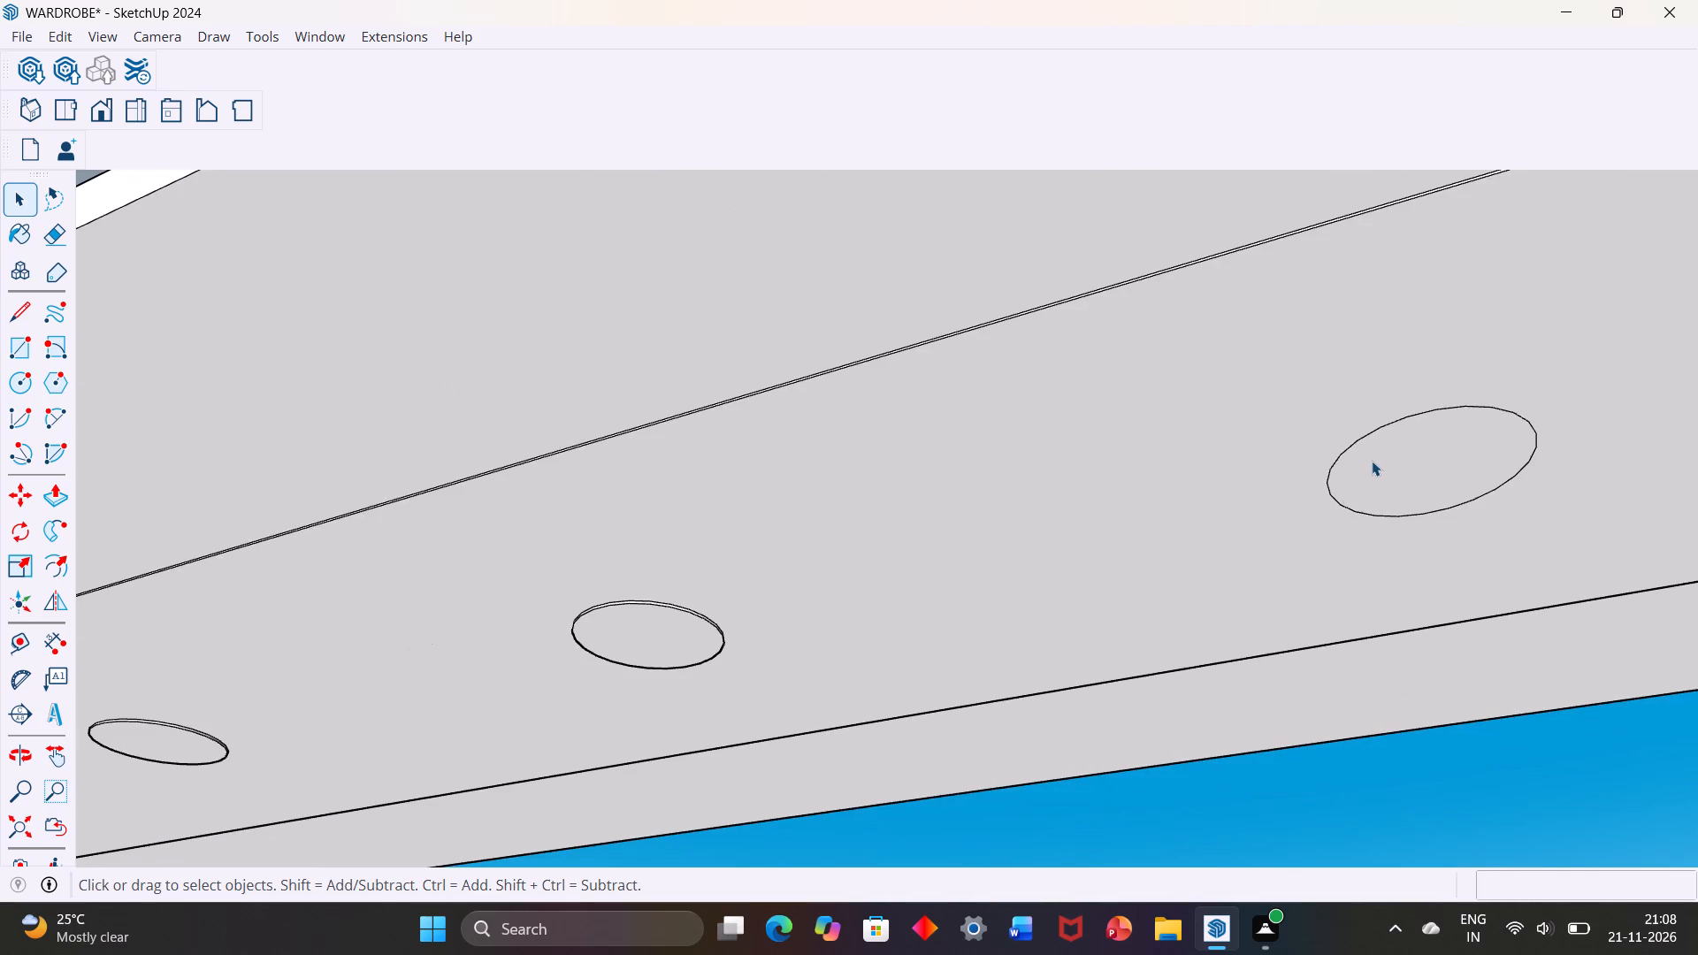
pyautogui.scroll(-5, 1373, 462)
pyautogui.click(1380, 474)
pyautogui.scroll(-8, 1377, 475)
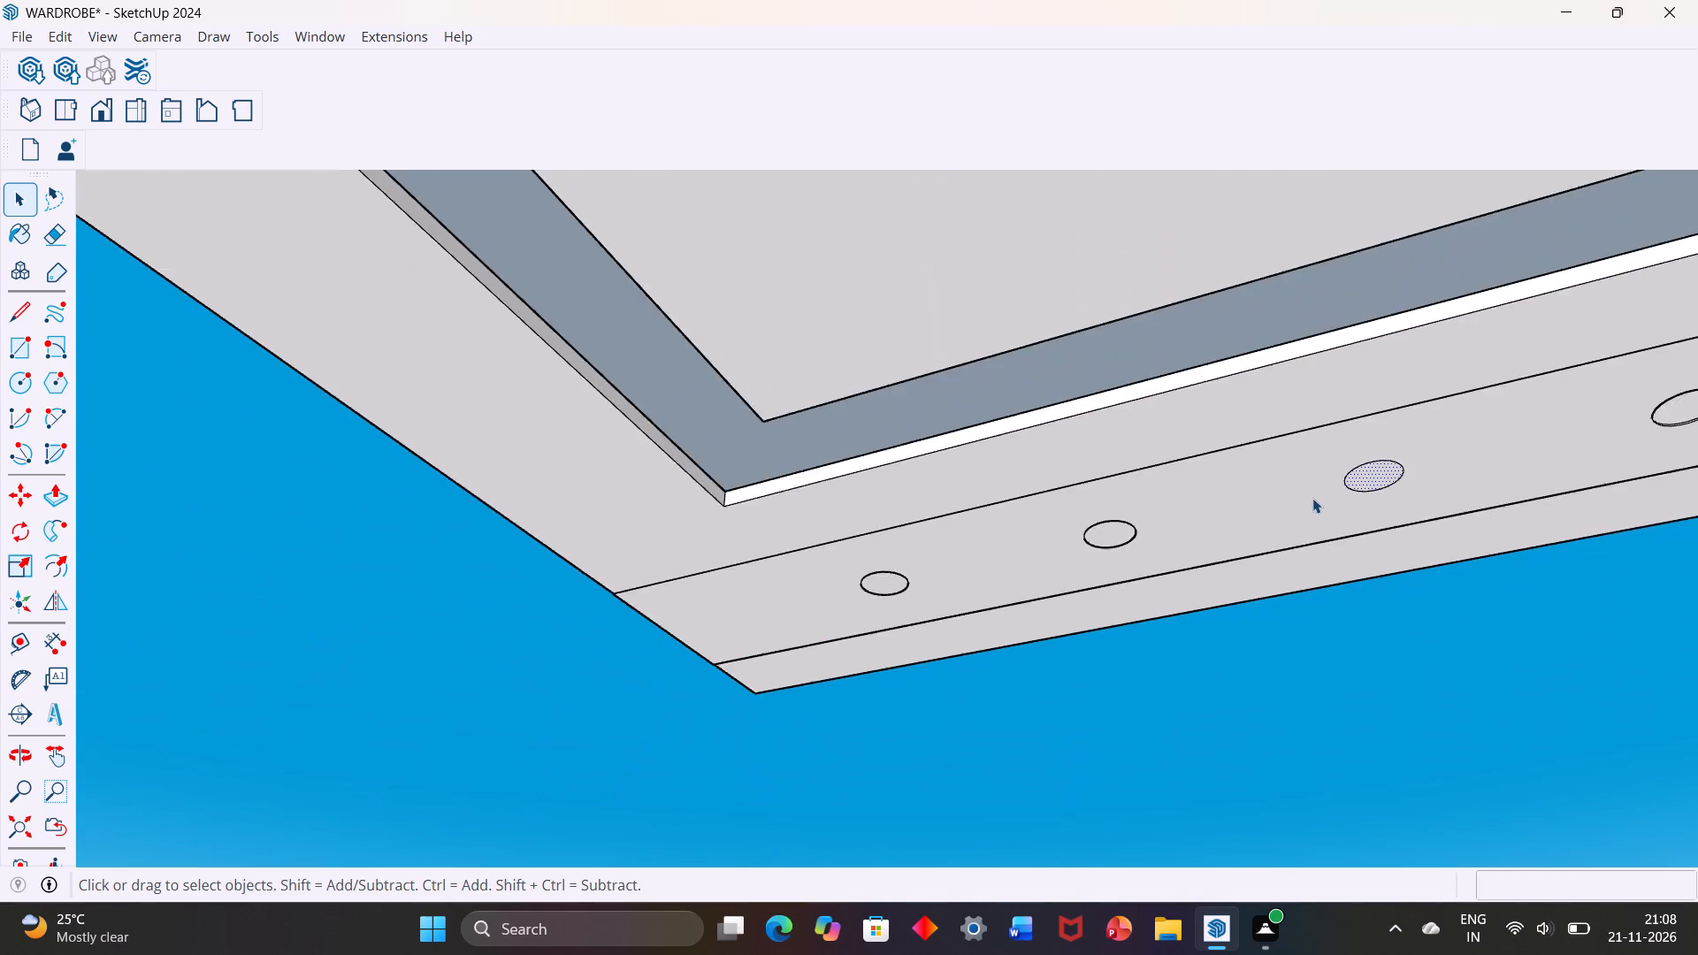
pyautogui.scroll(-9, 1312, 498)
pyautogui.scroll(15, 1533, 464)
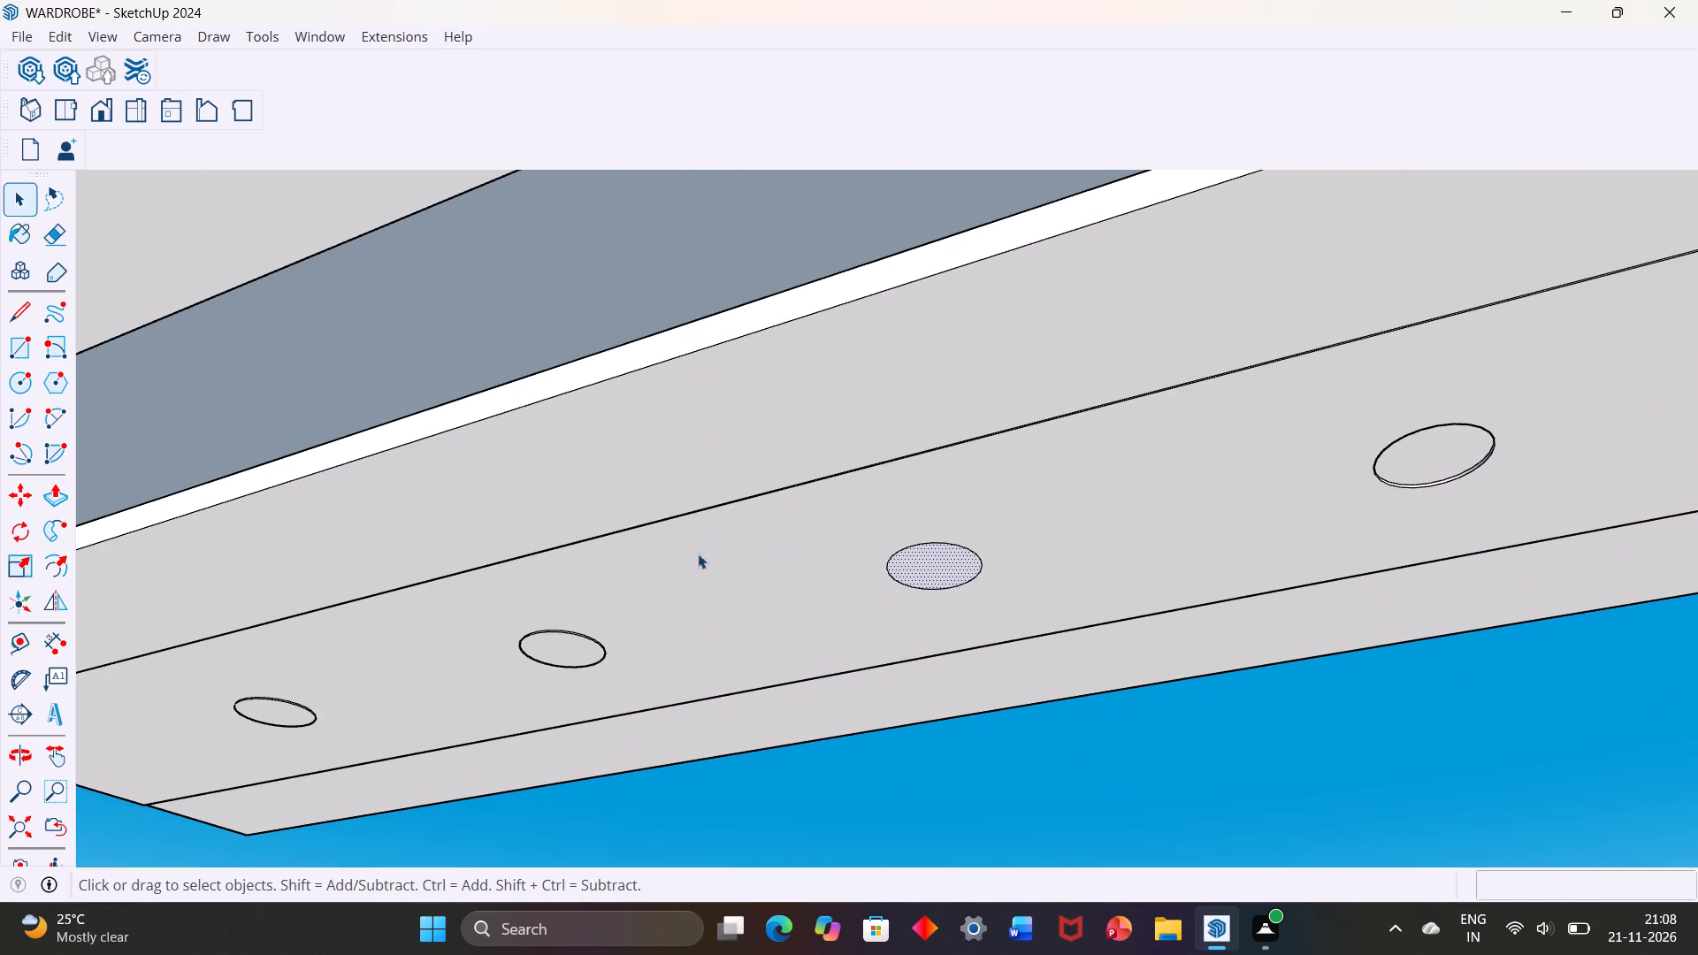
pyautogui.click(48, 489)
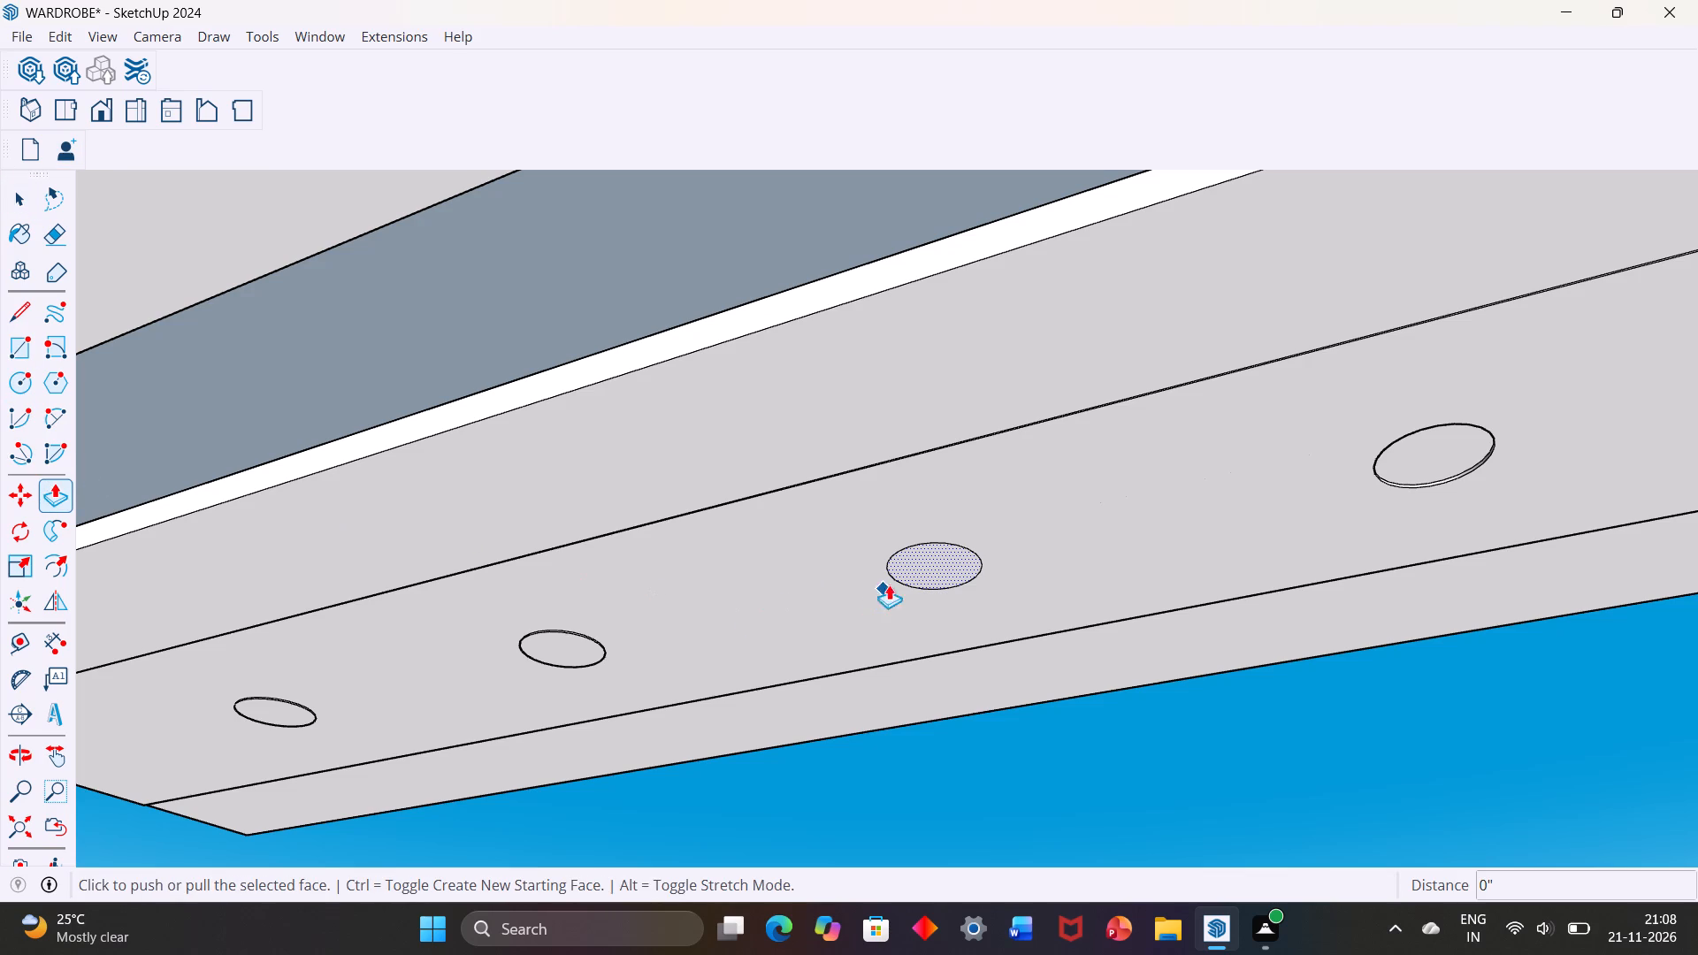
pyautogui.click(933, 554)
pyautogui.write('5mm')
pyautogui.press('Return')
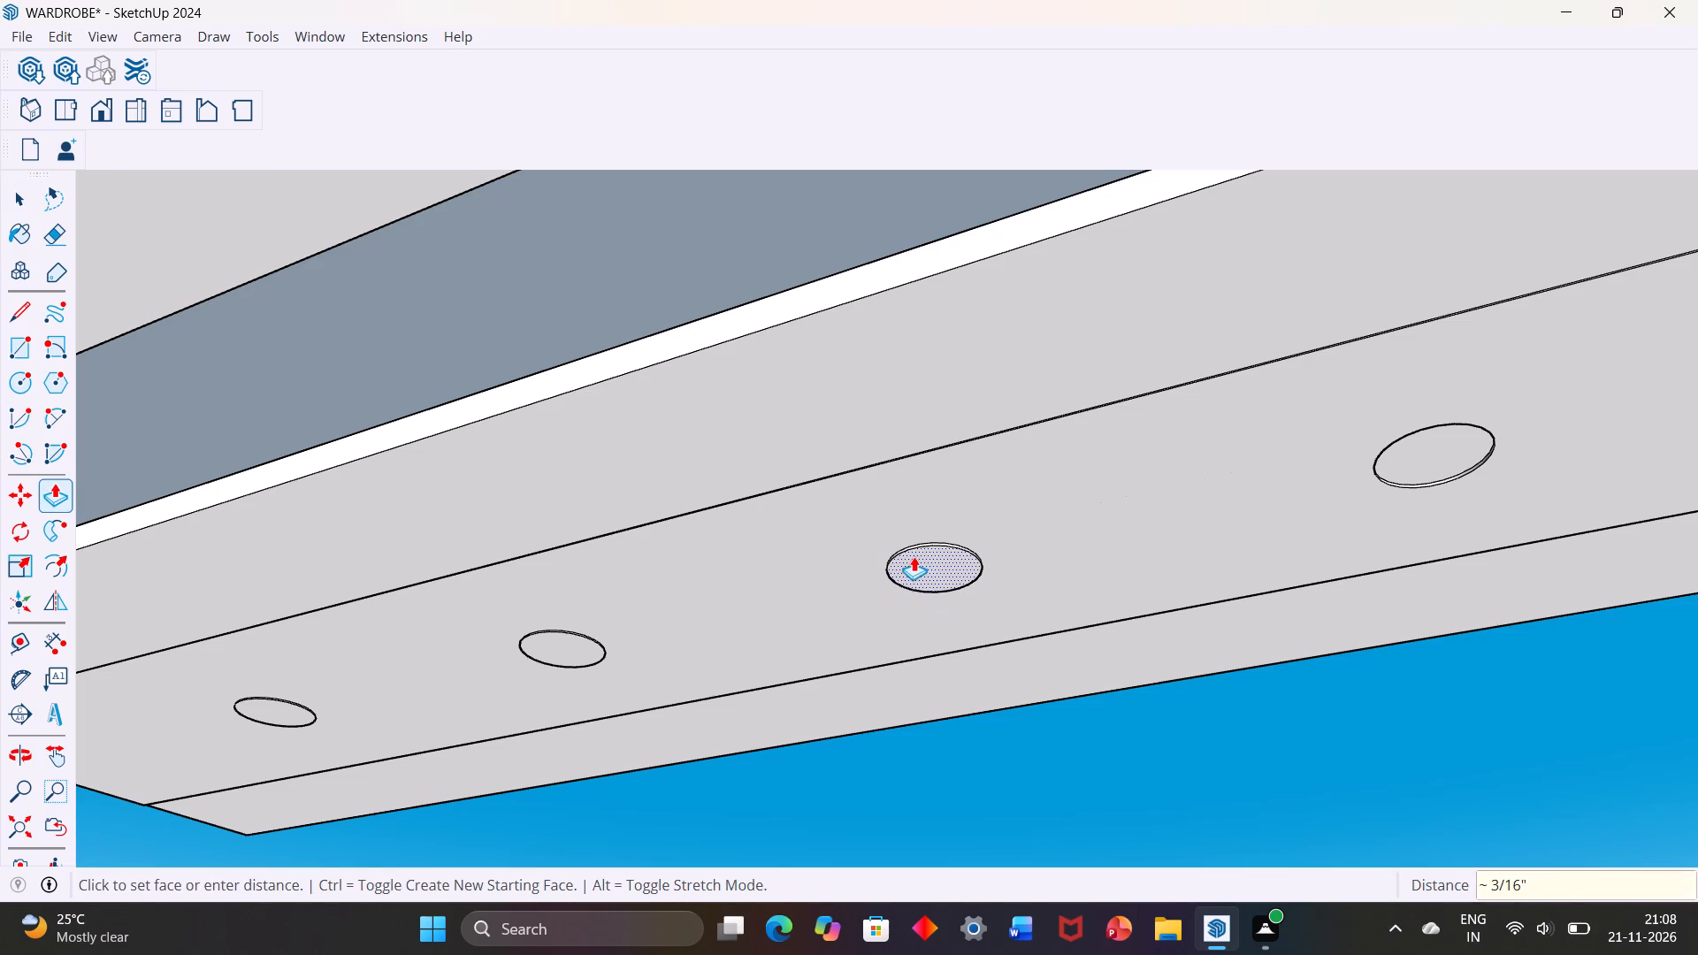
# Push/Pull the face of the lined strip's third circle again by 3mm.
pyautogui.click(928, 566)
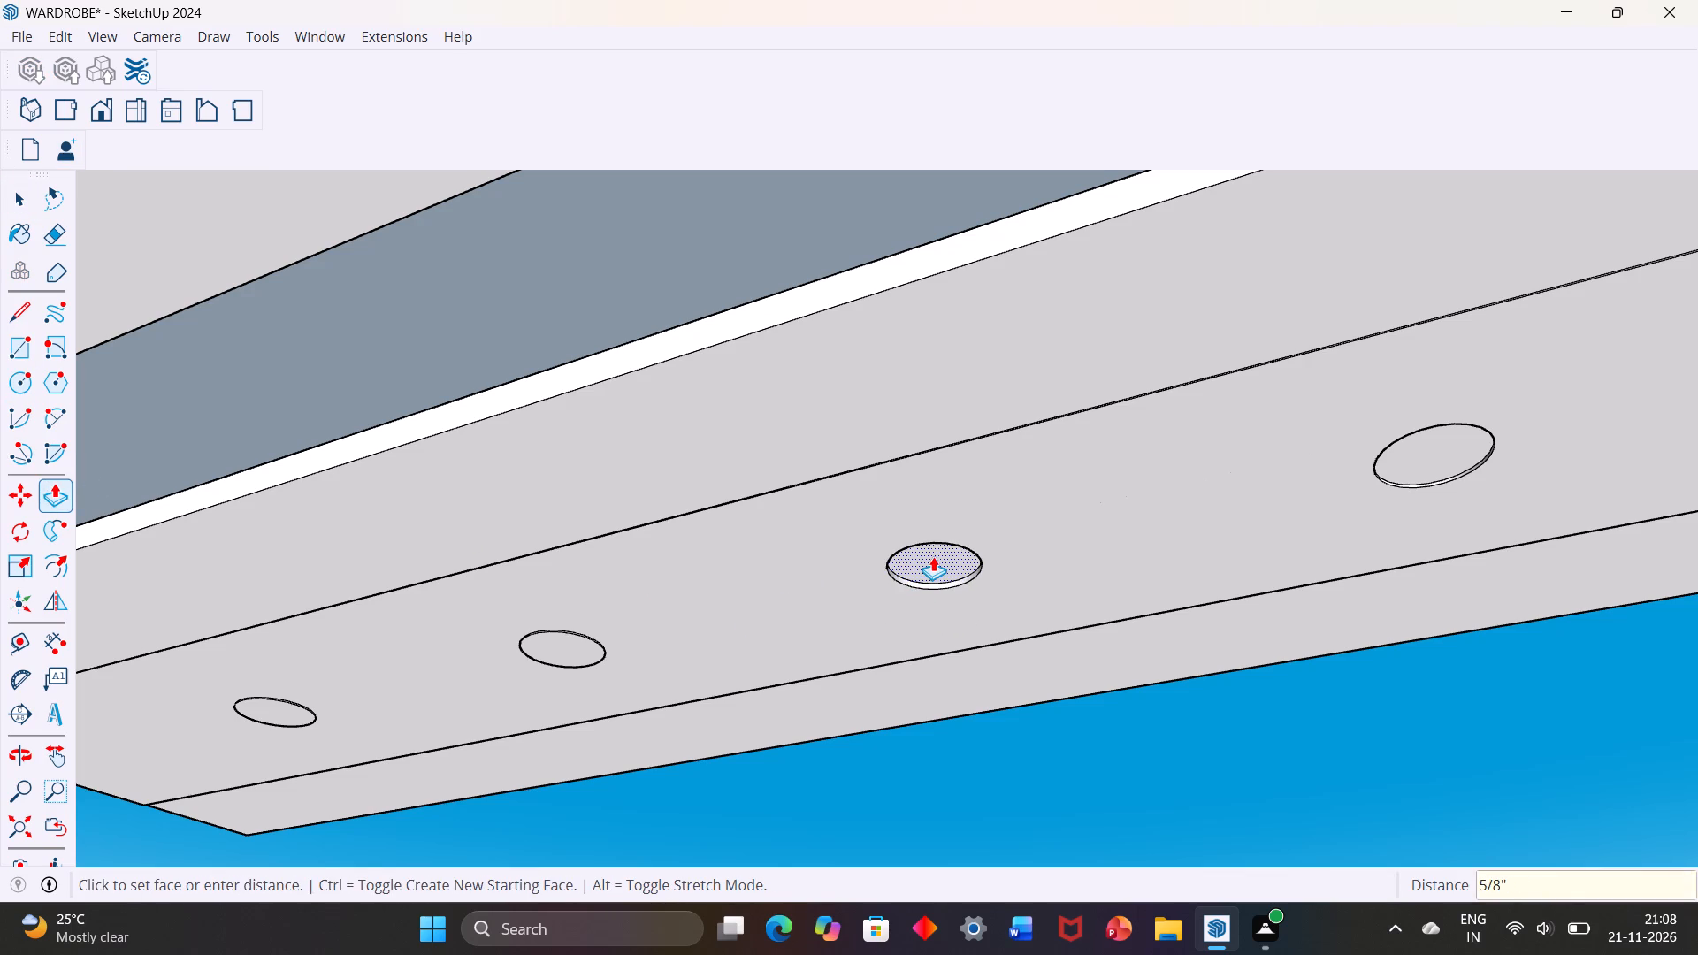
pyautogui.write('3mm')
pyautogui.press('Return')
# Examine the circles in the wide margin row up close to check their depths.
pyautogui.scroll(-6, 875, 635)
pyautogui.scroll(-11, 919, 569)
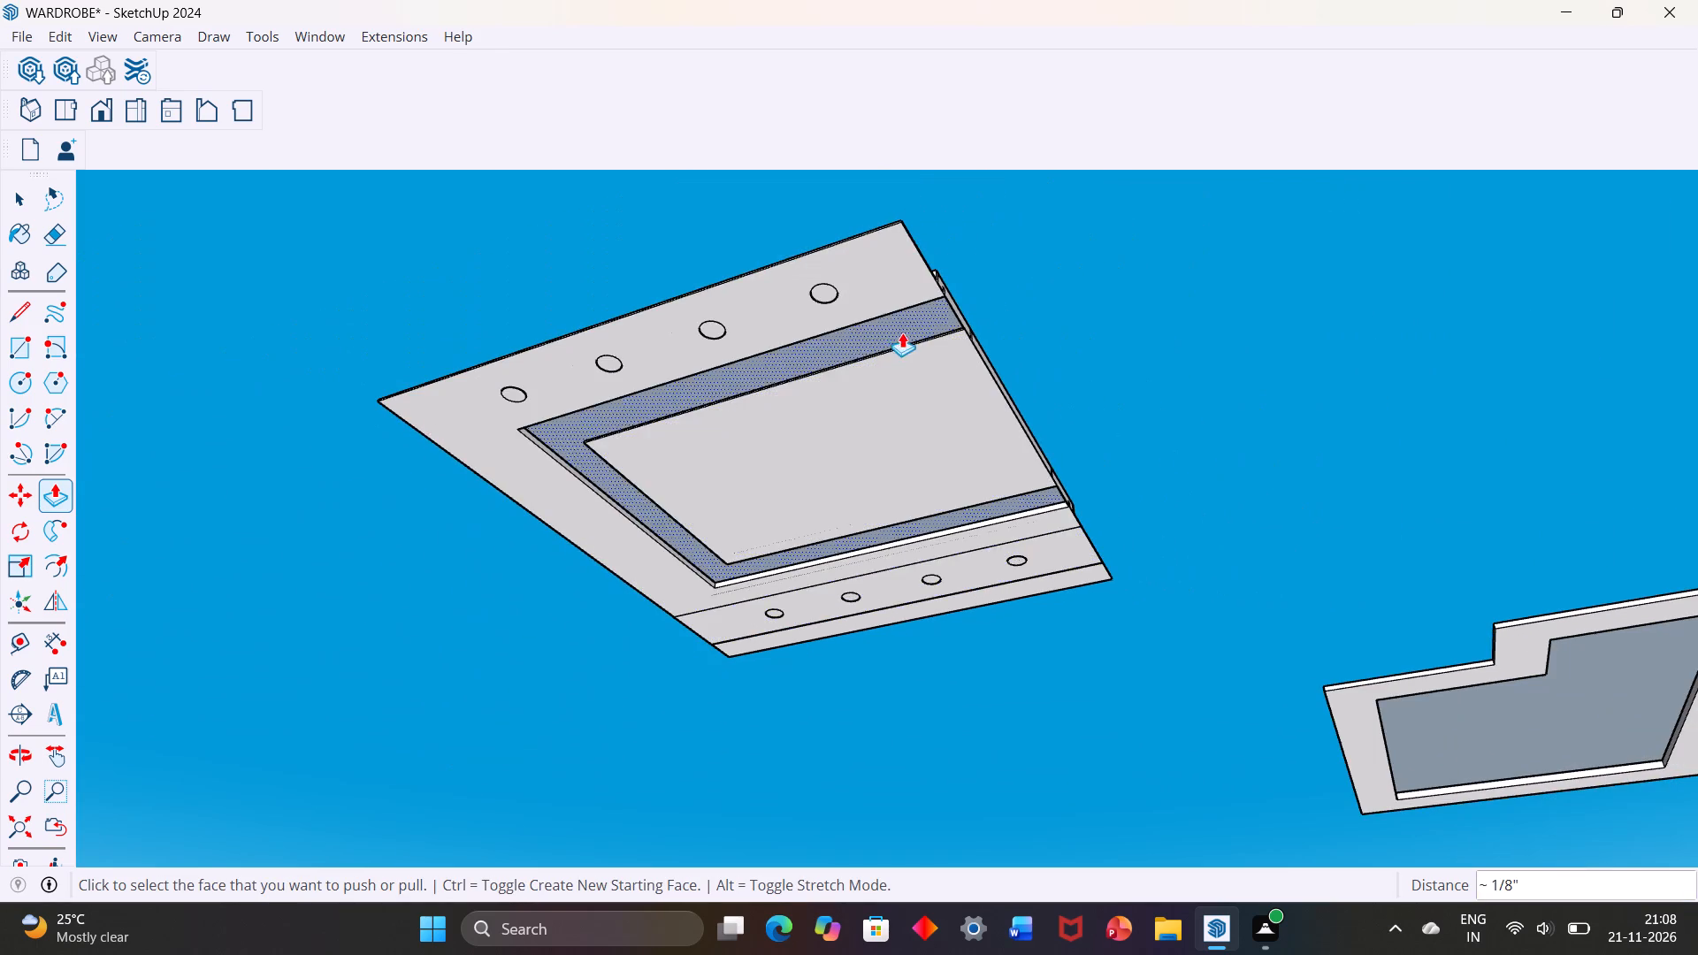
pyautogui.scroll(18, 798, 272)
pyautogui.scroll(-6, 830, 338)
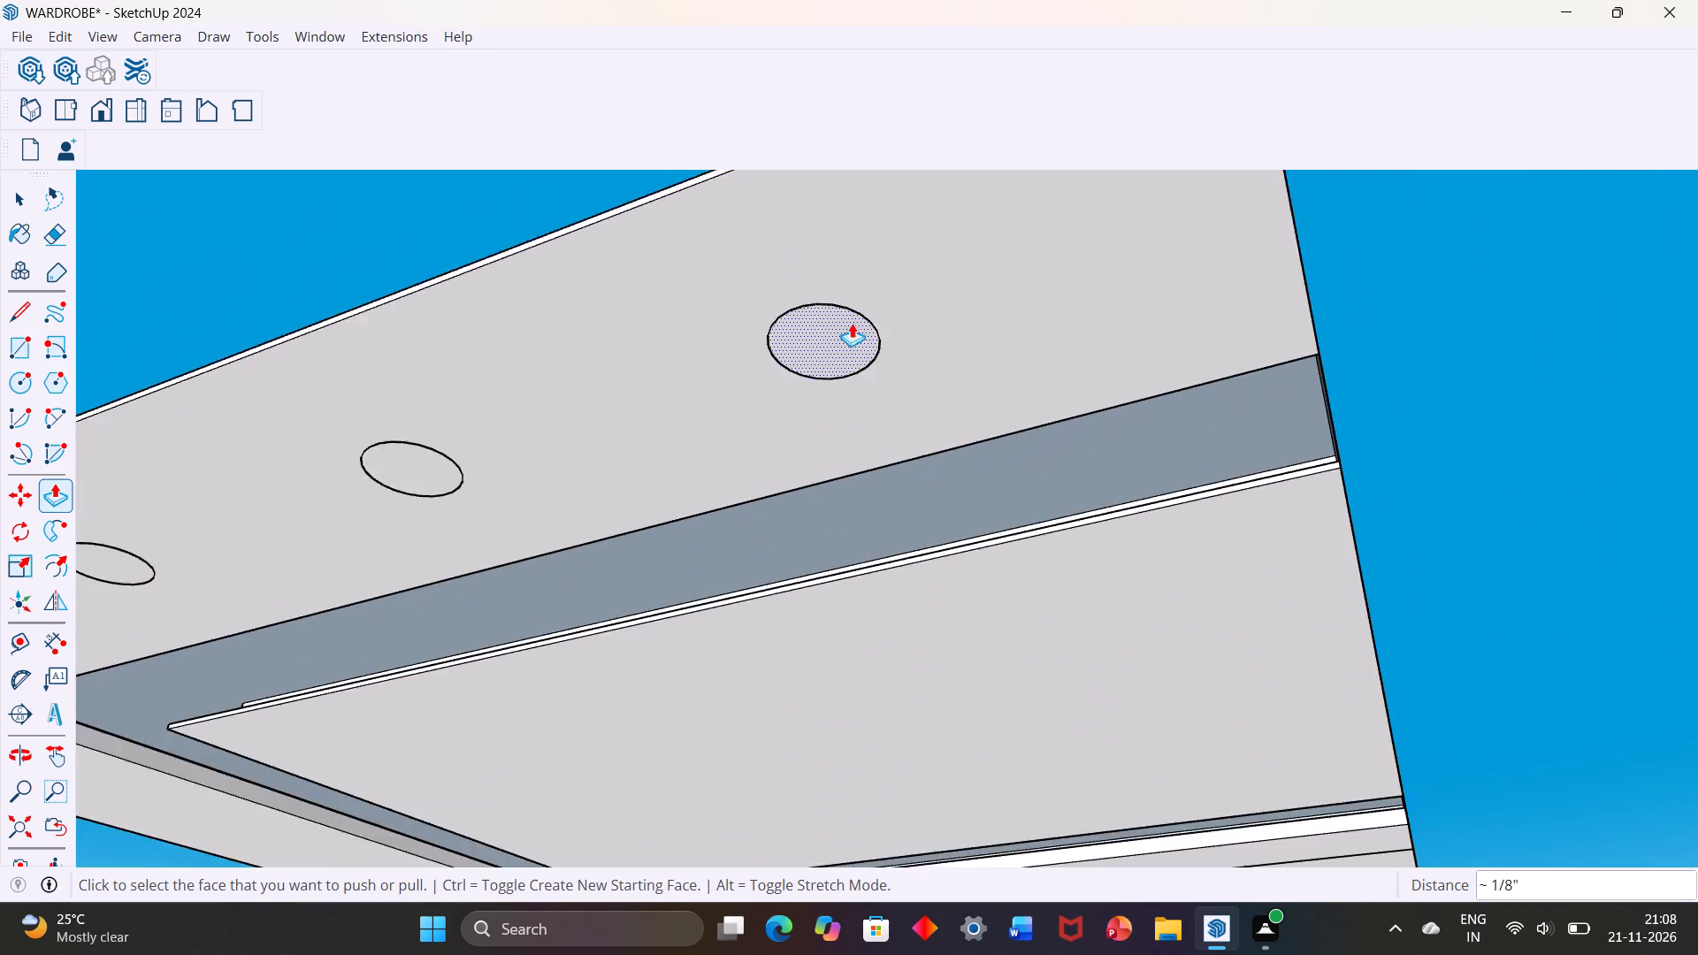
pyautogui.scroll(12, 457, 441)
pyautogui.scroll(-11, 473, 422)
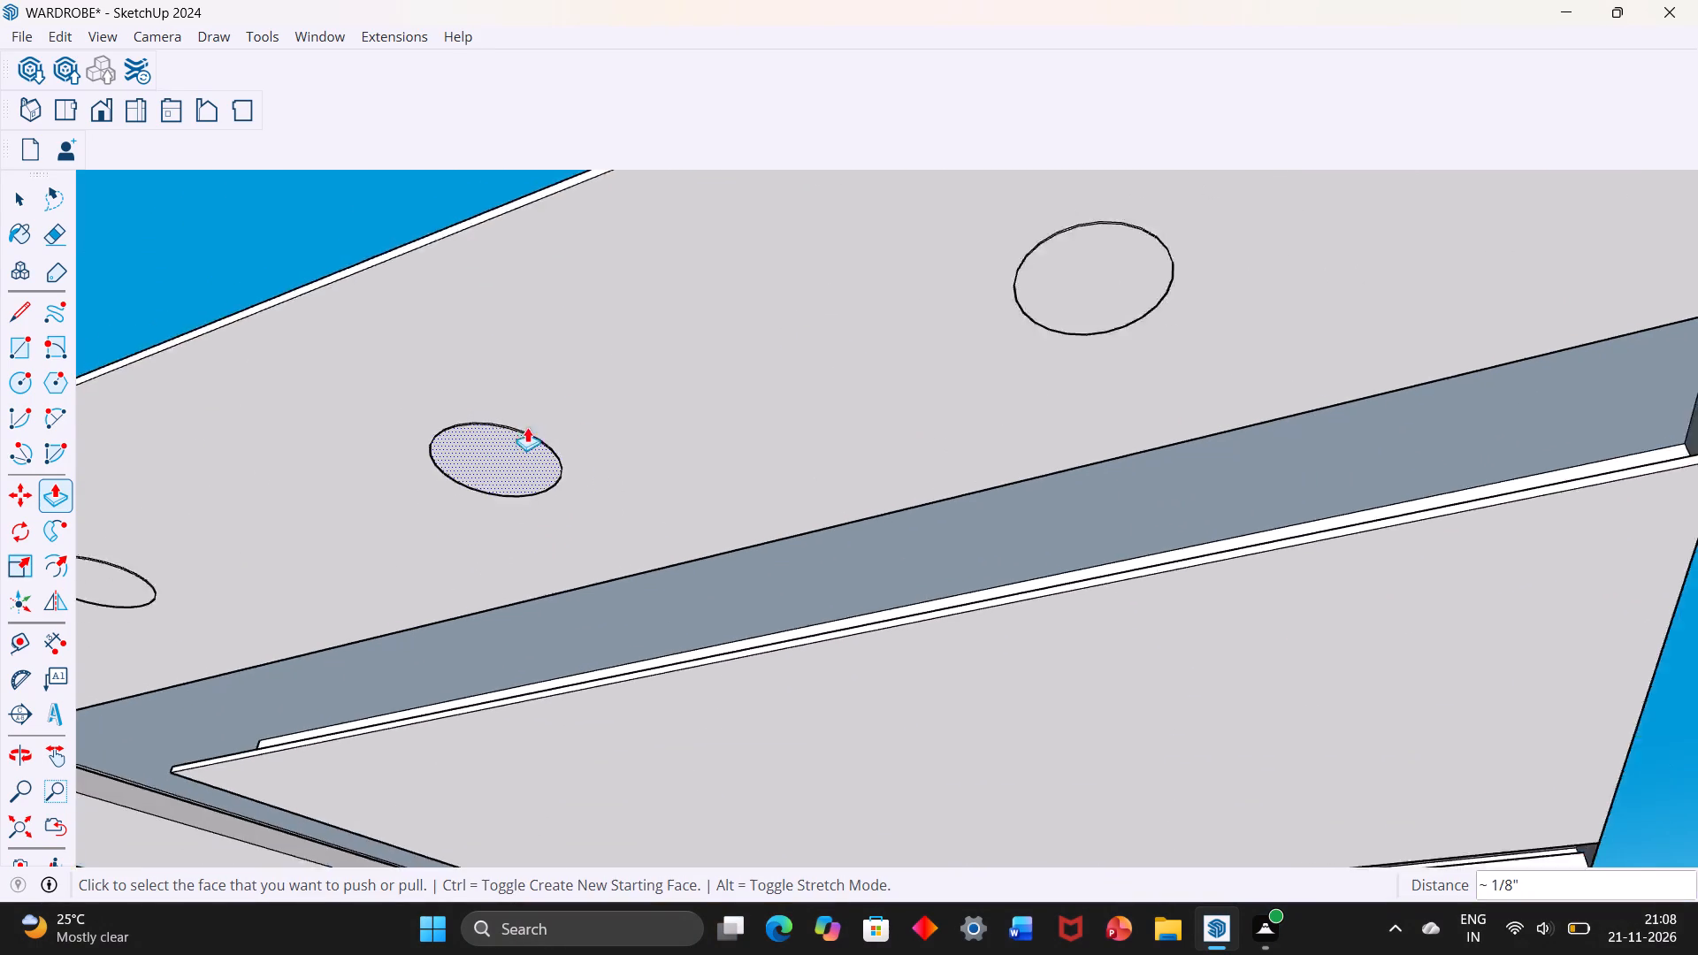
pyautogui.scroll(-2, 527, 427)
pyautogui.scroll(7, 227, 532)
pyautogui.scroll(-13, 256, 500)
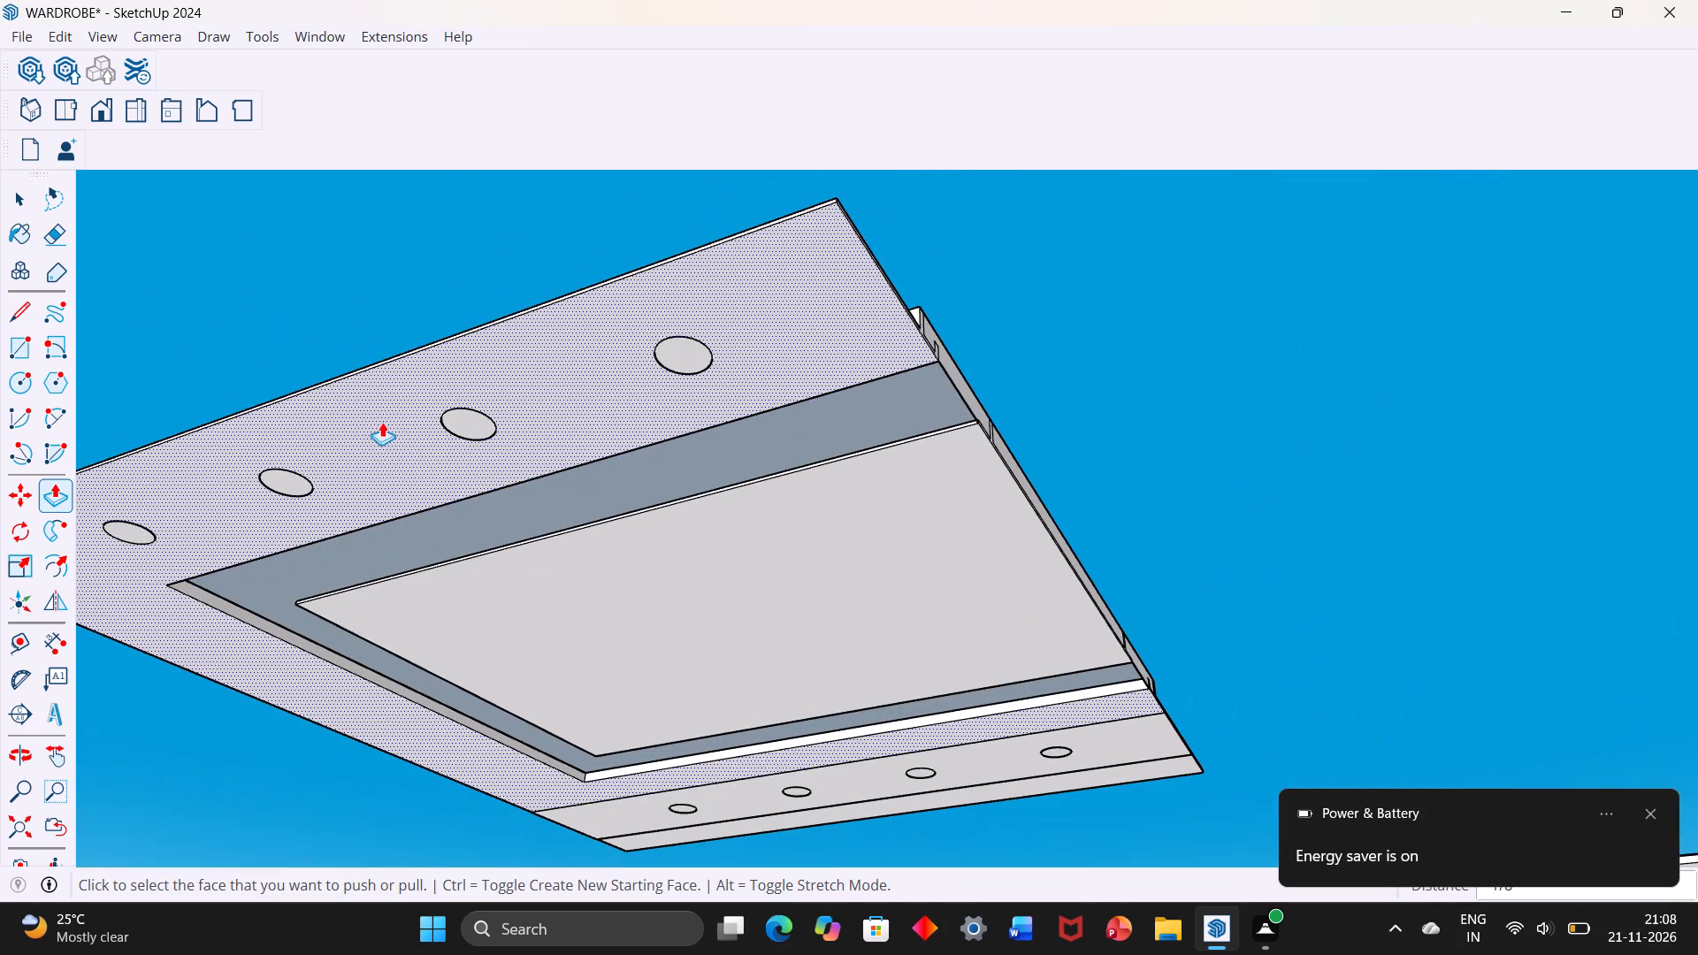
pyautogui.scroll(20, 126, 525)
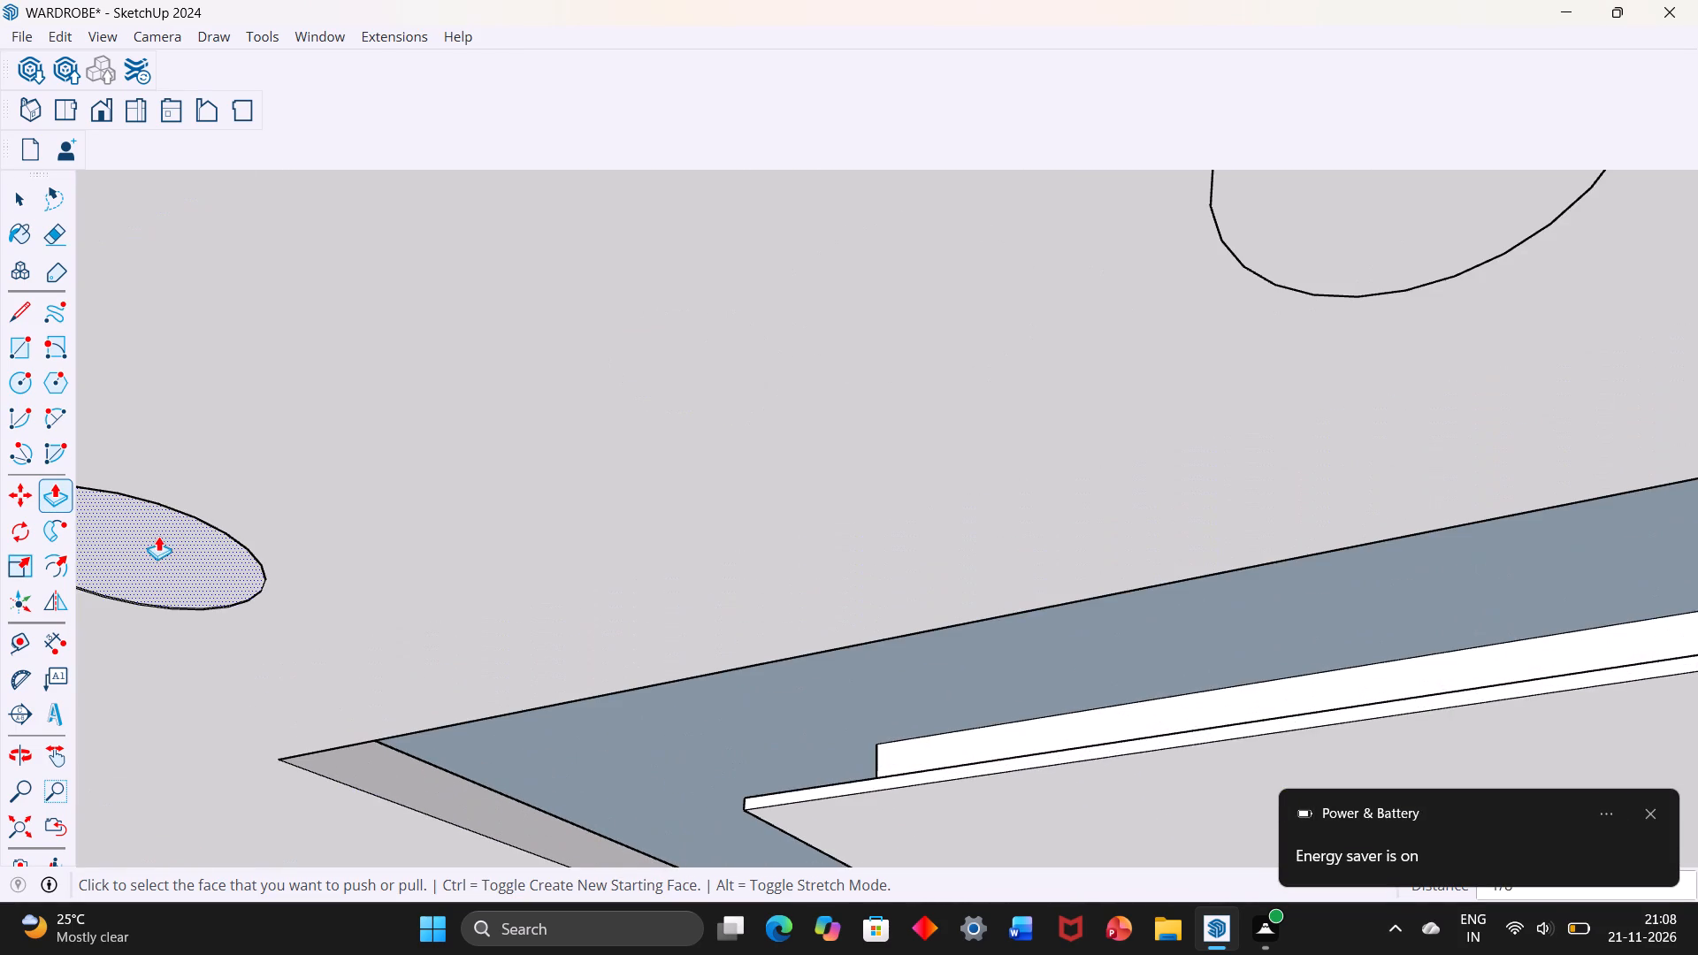
pyautogui.scroll(-20, 167, 529)
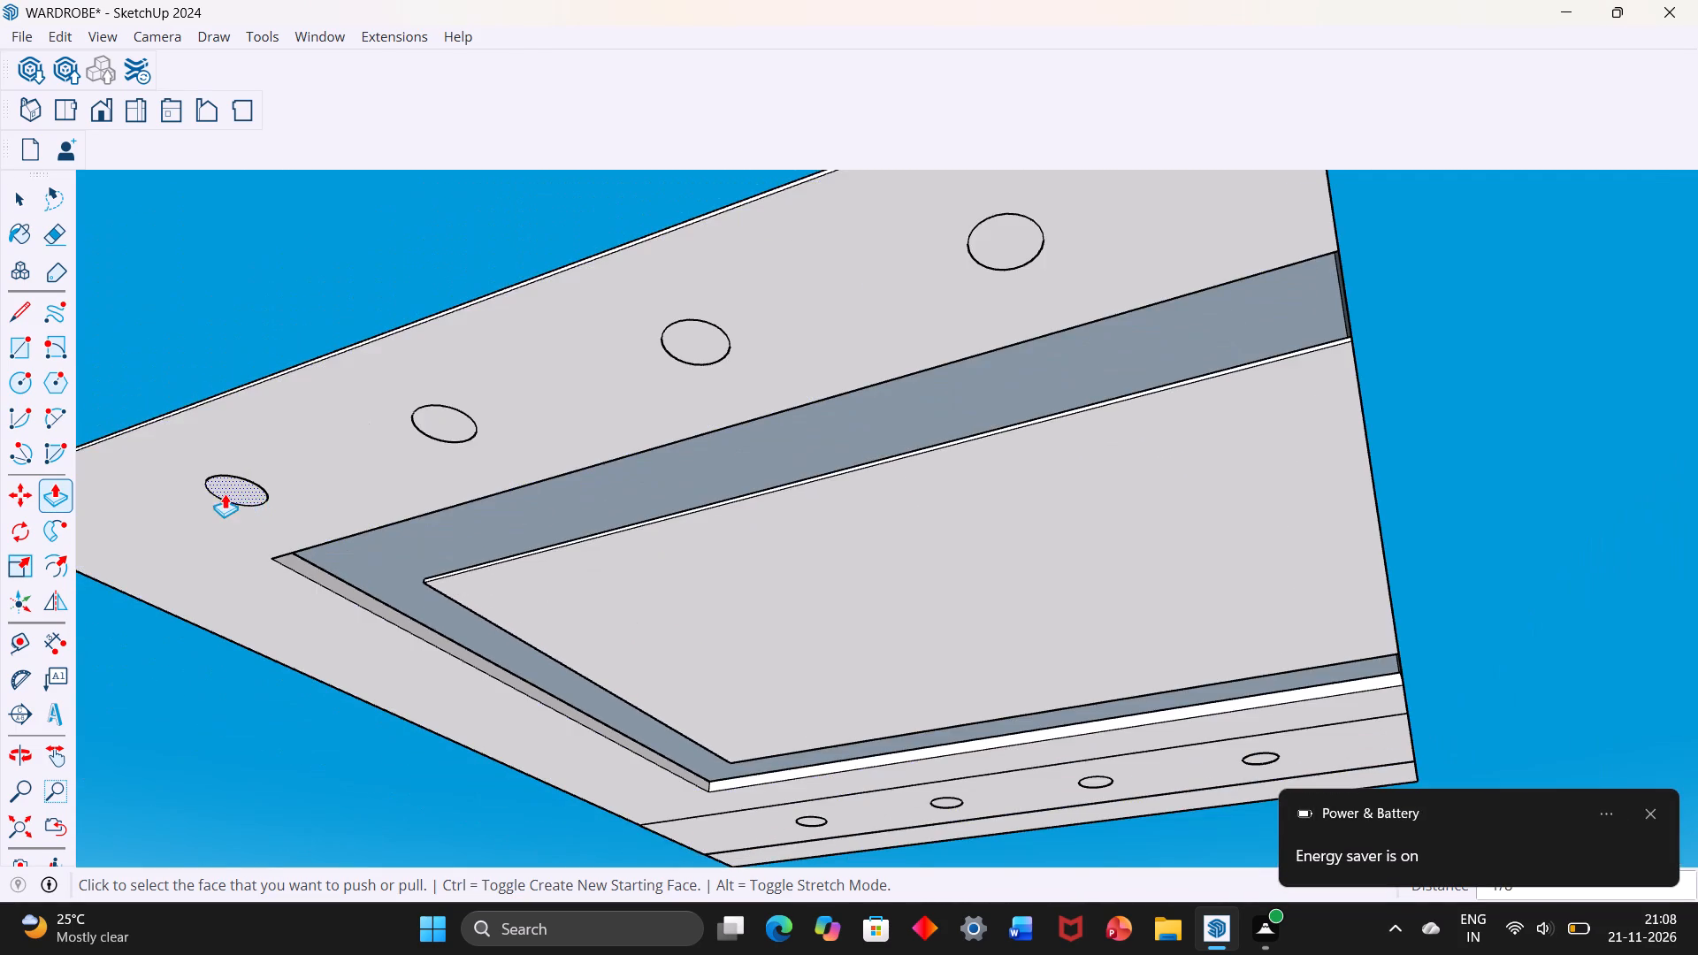
pyautogui.scroll(18, 225, 493)
pyautogui.scroll(-1, 241, 483)
pyautogui.scroll(6, 241, 483)
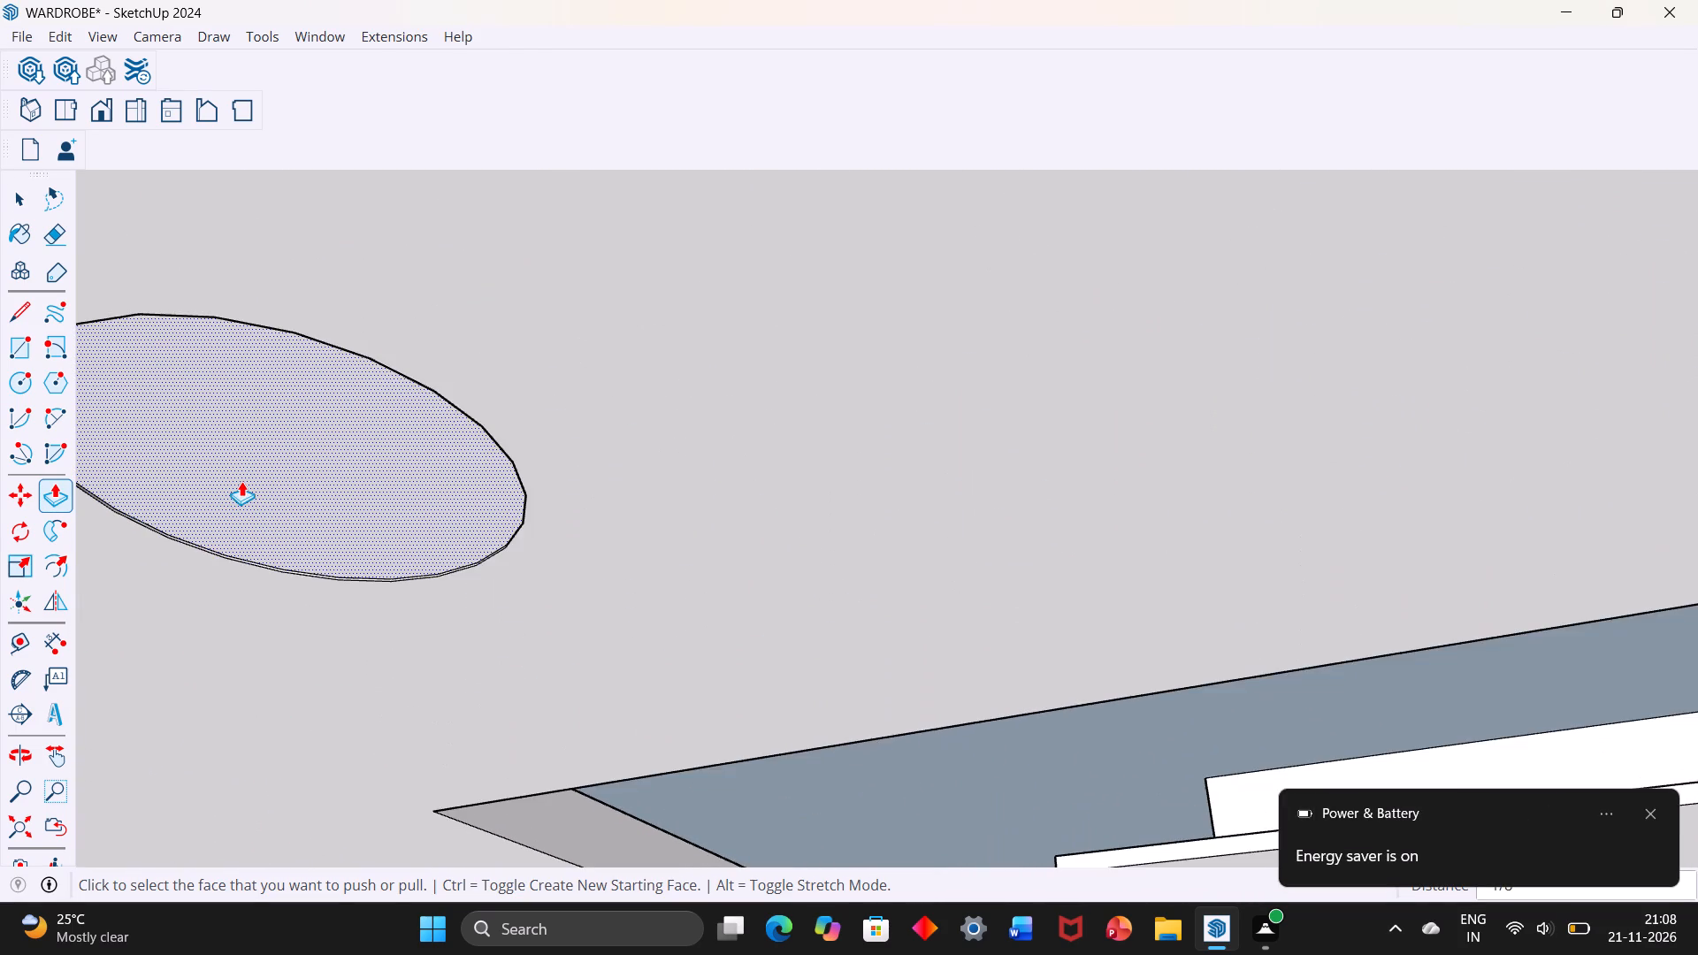
pyautogui.scroll(6, 241, 481)
pyautogui.scroll(-20, 241, 481)
pyautogui.scroll(-1, 241, 481)
pyautogui.scroll(1, 366, 481)
pyautogui.scroll(-6, 389, 470)
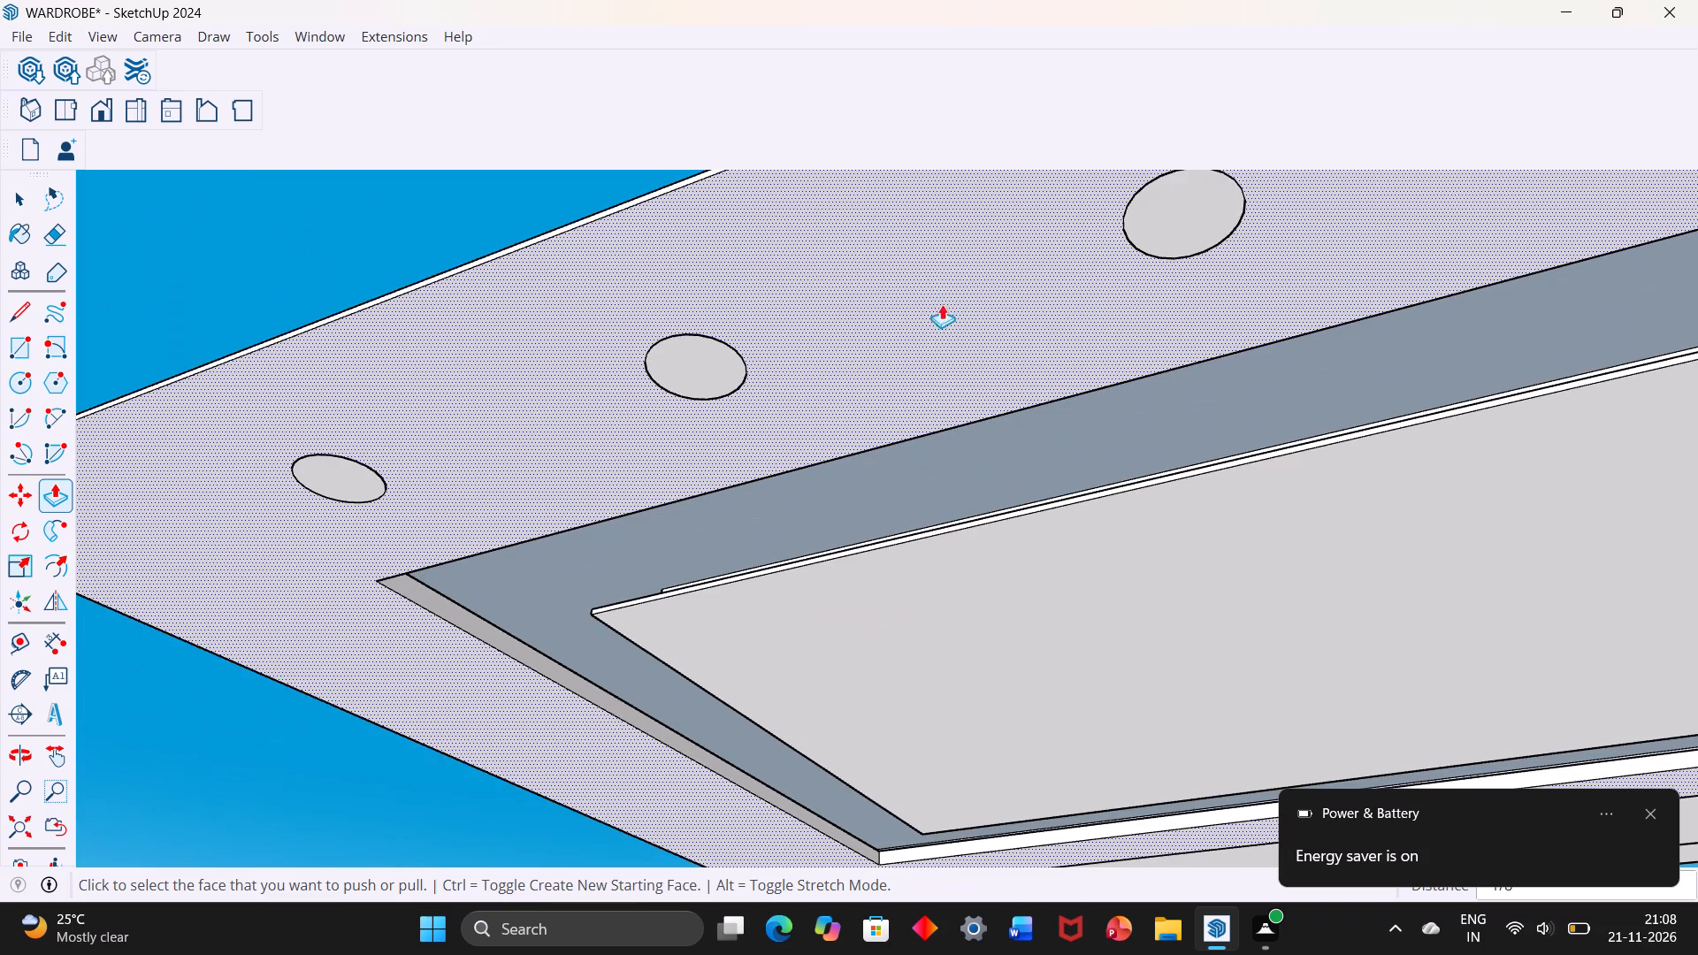
pyautogui.scroll(11, 681, 339)
pyautogui.scroll(-12, 702, 357)
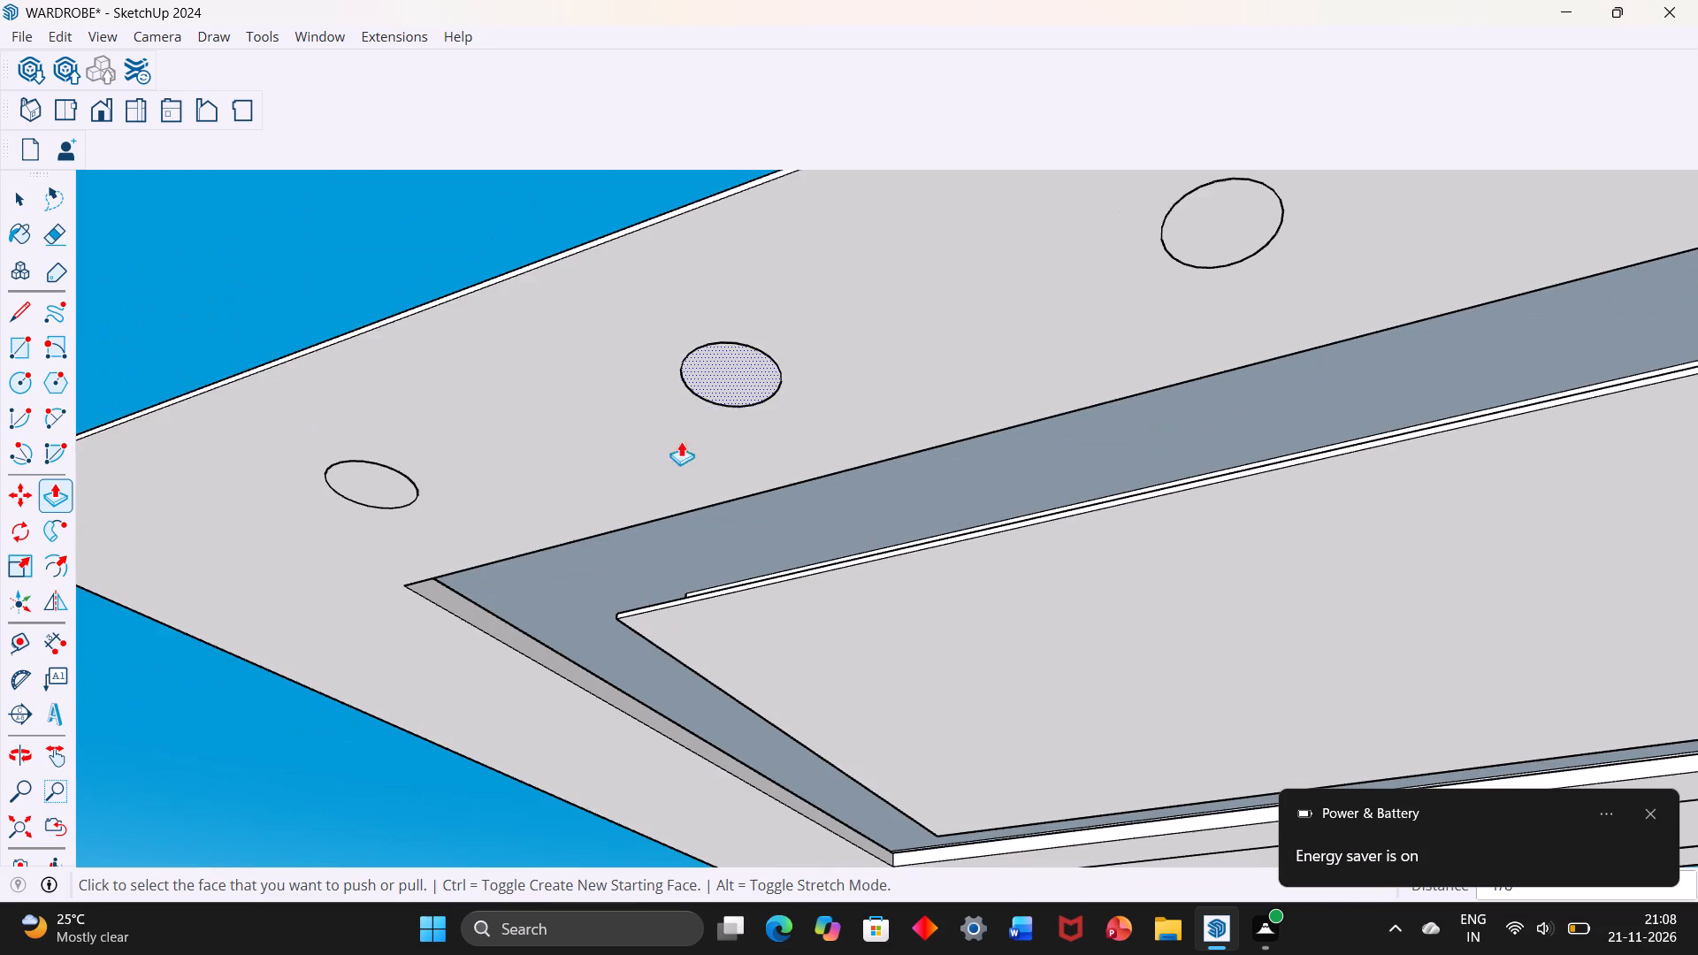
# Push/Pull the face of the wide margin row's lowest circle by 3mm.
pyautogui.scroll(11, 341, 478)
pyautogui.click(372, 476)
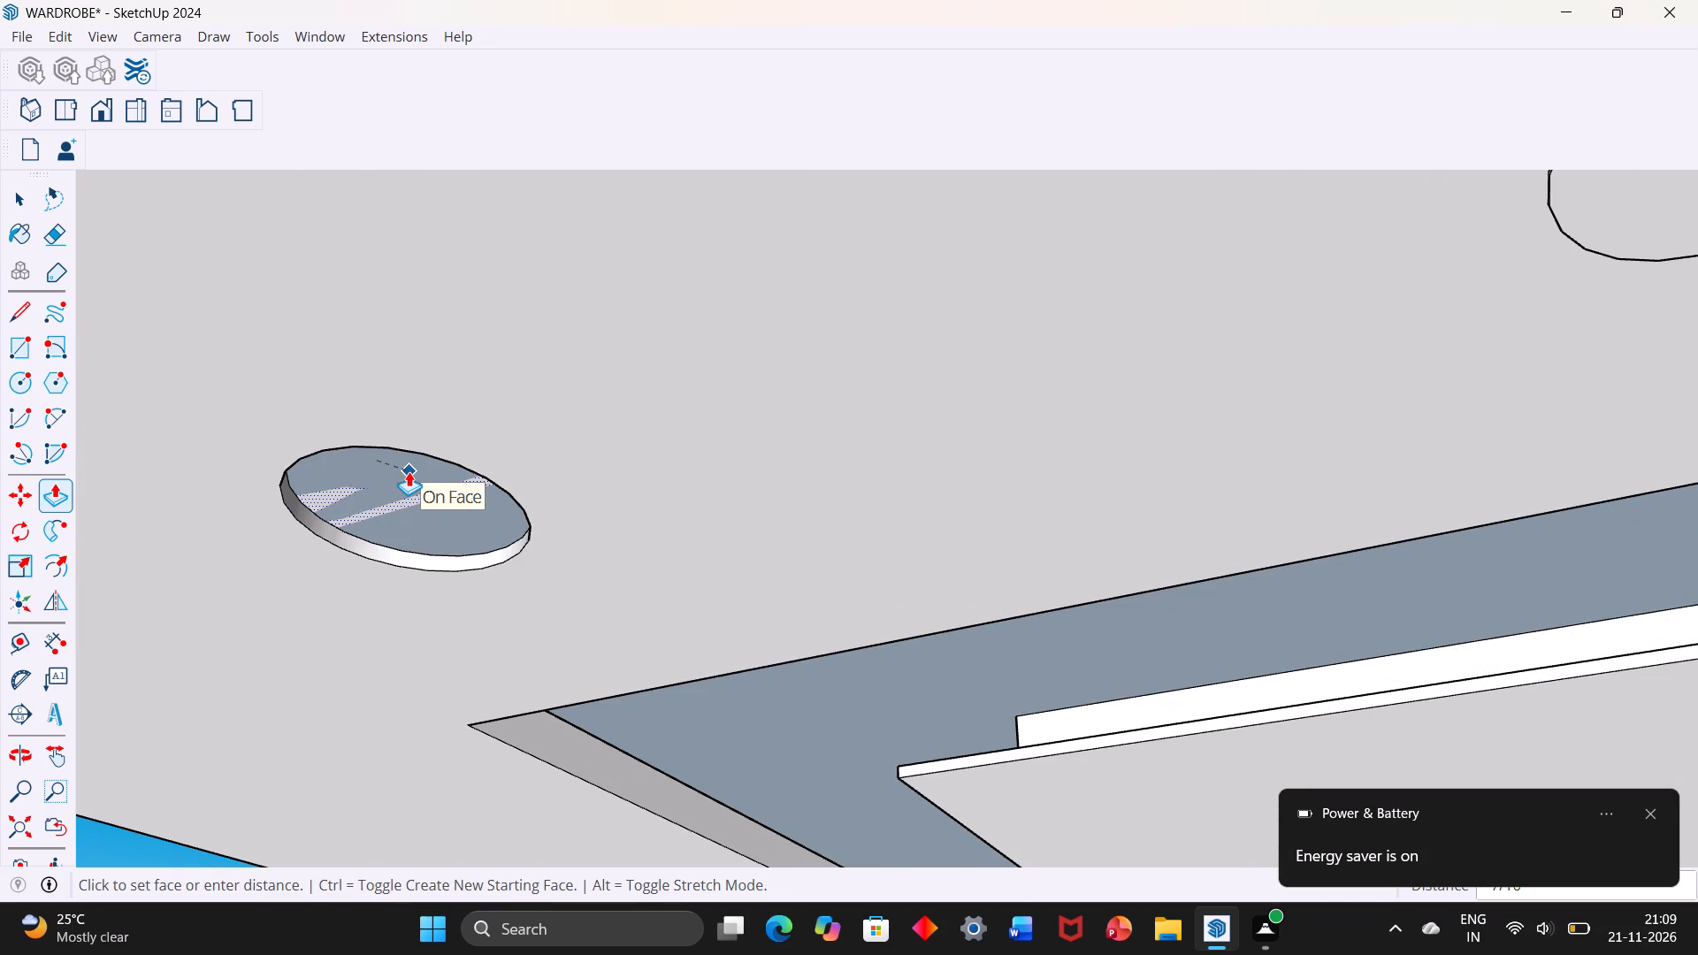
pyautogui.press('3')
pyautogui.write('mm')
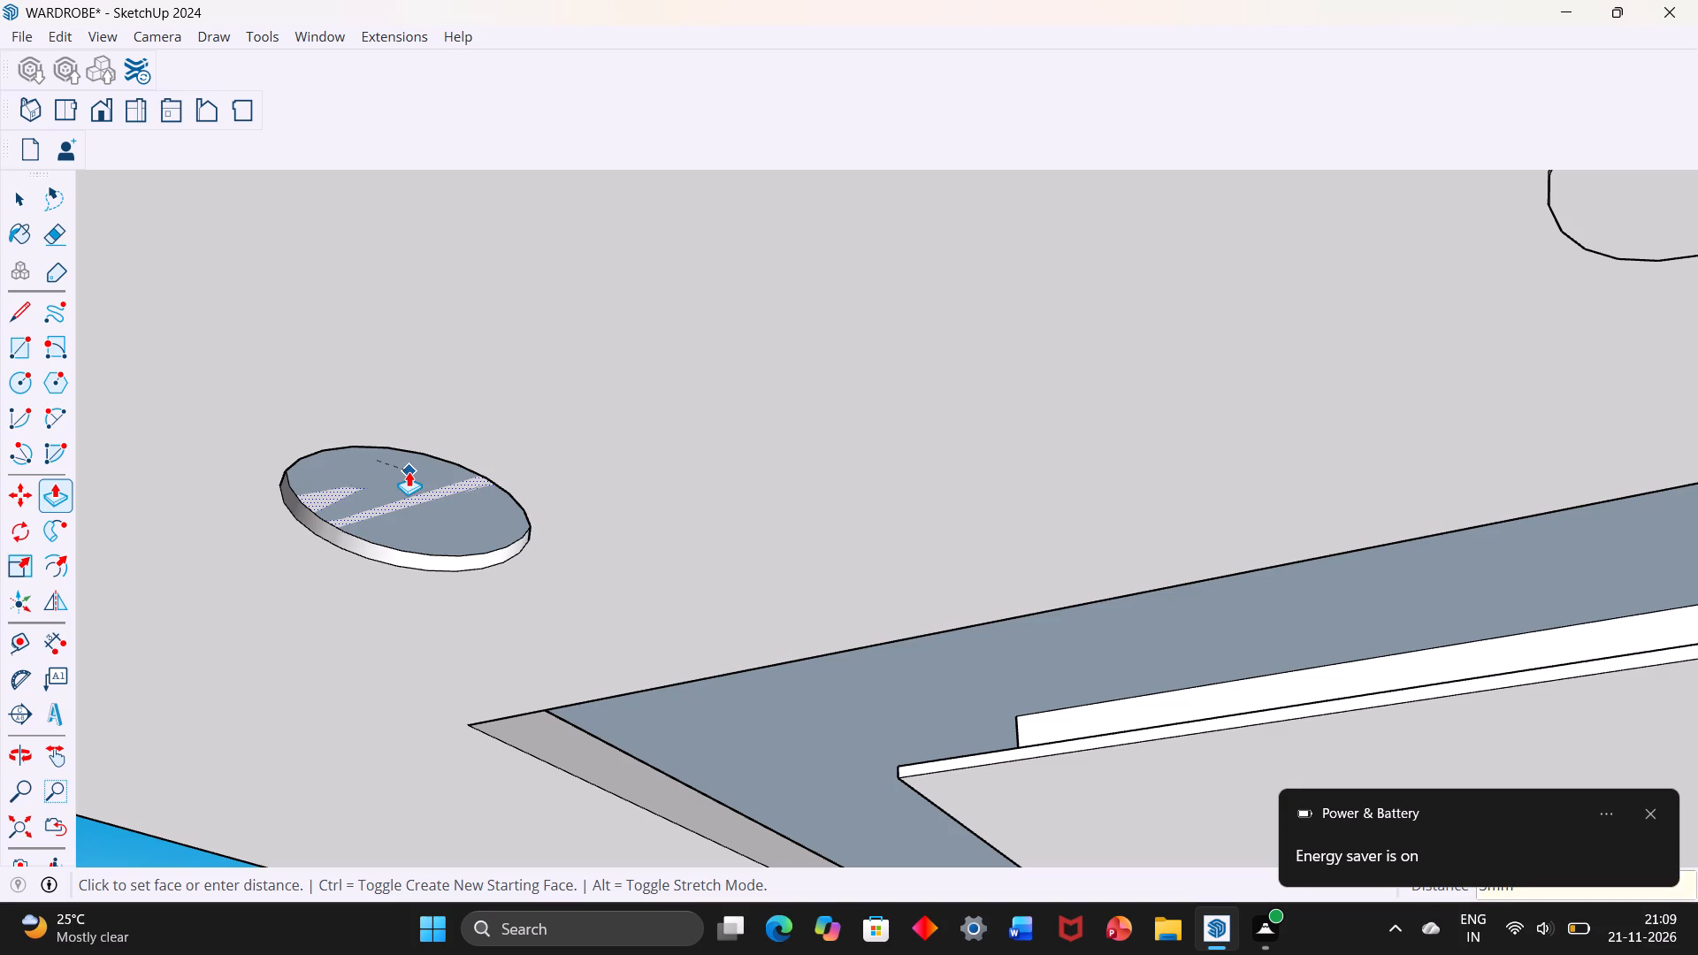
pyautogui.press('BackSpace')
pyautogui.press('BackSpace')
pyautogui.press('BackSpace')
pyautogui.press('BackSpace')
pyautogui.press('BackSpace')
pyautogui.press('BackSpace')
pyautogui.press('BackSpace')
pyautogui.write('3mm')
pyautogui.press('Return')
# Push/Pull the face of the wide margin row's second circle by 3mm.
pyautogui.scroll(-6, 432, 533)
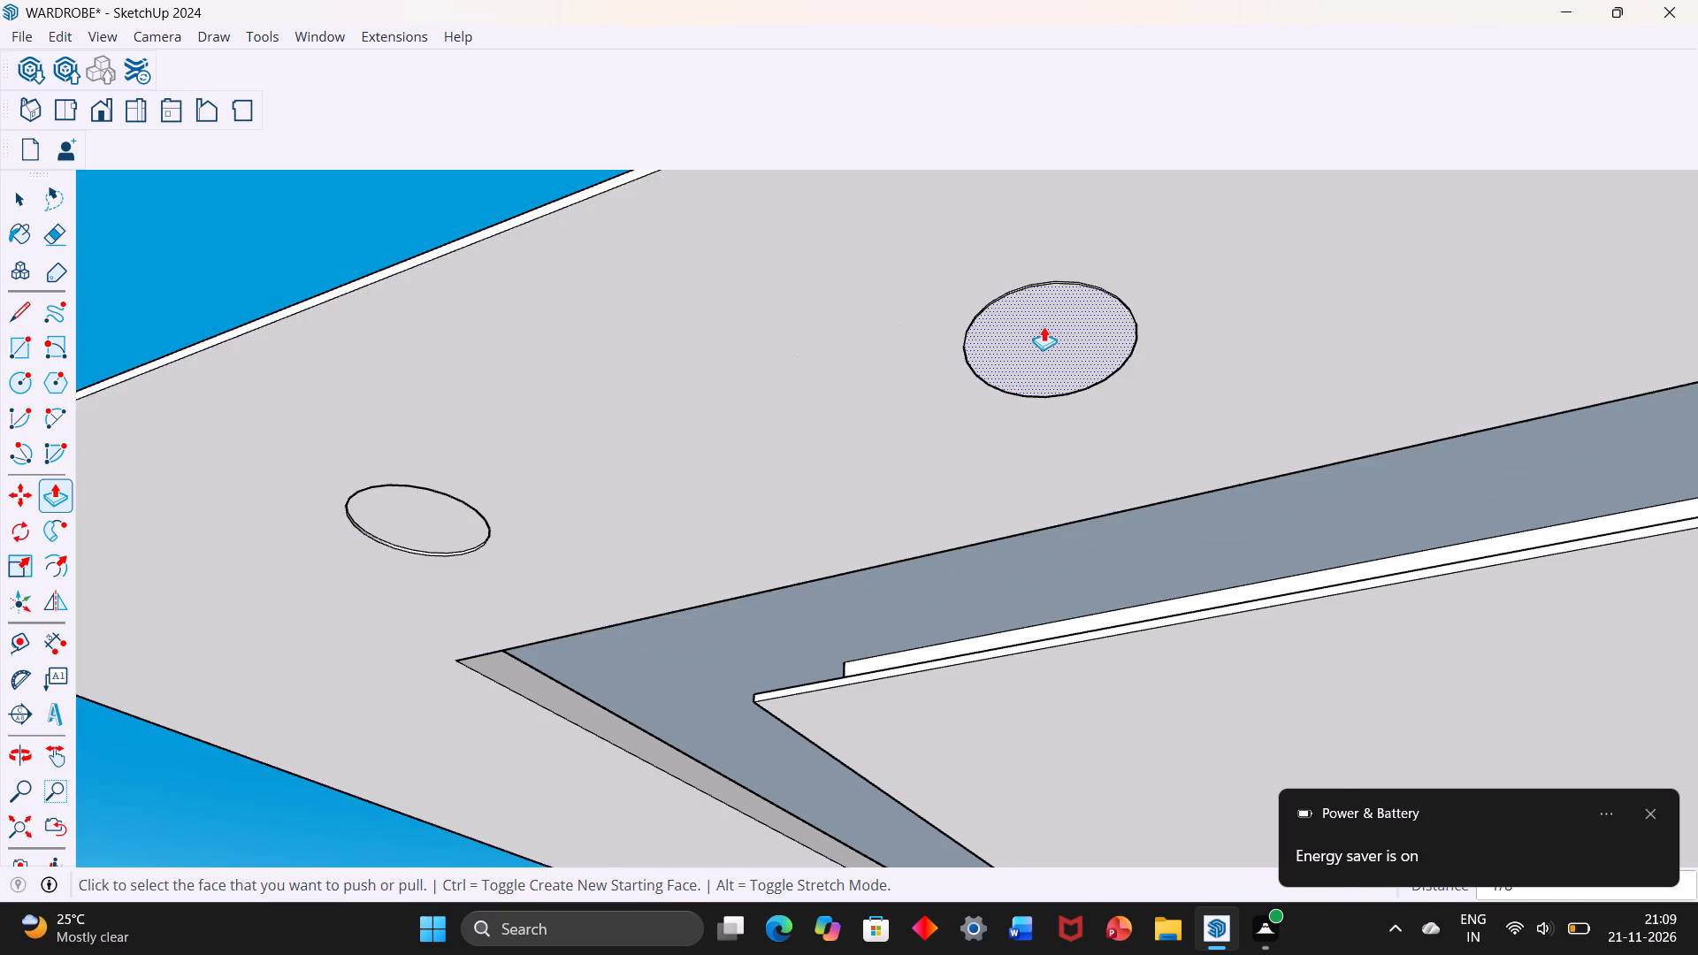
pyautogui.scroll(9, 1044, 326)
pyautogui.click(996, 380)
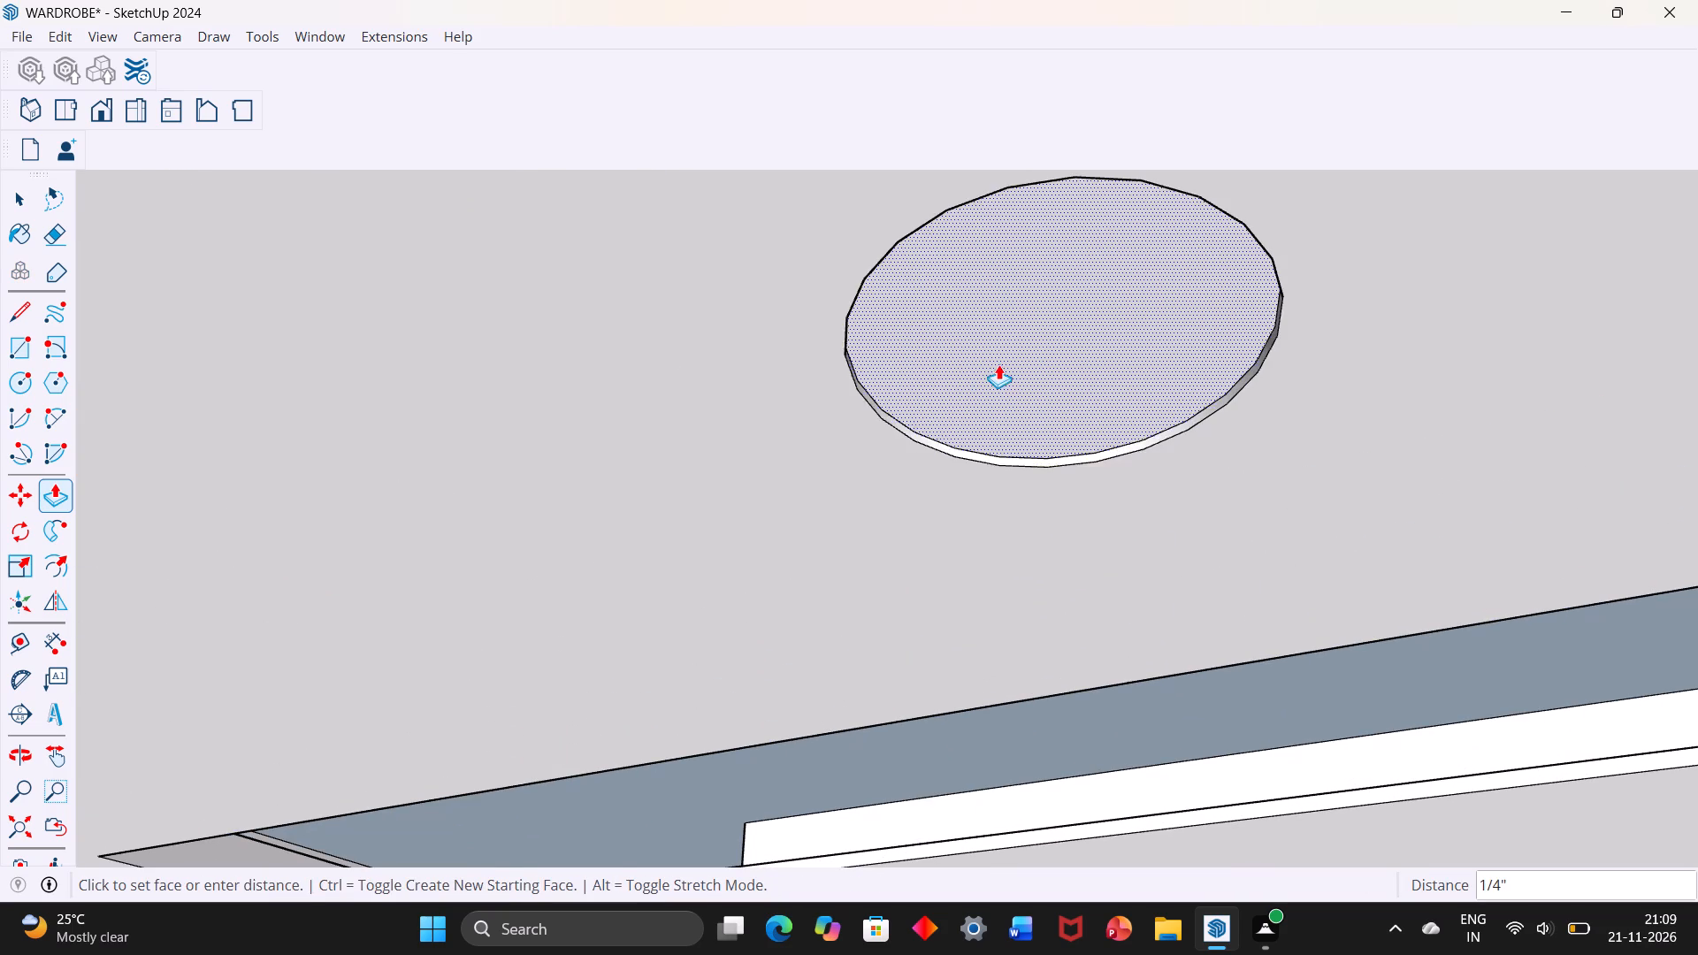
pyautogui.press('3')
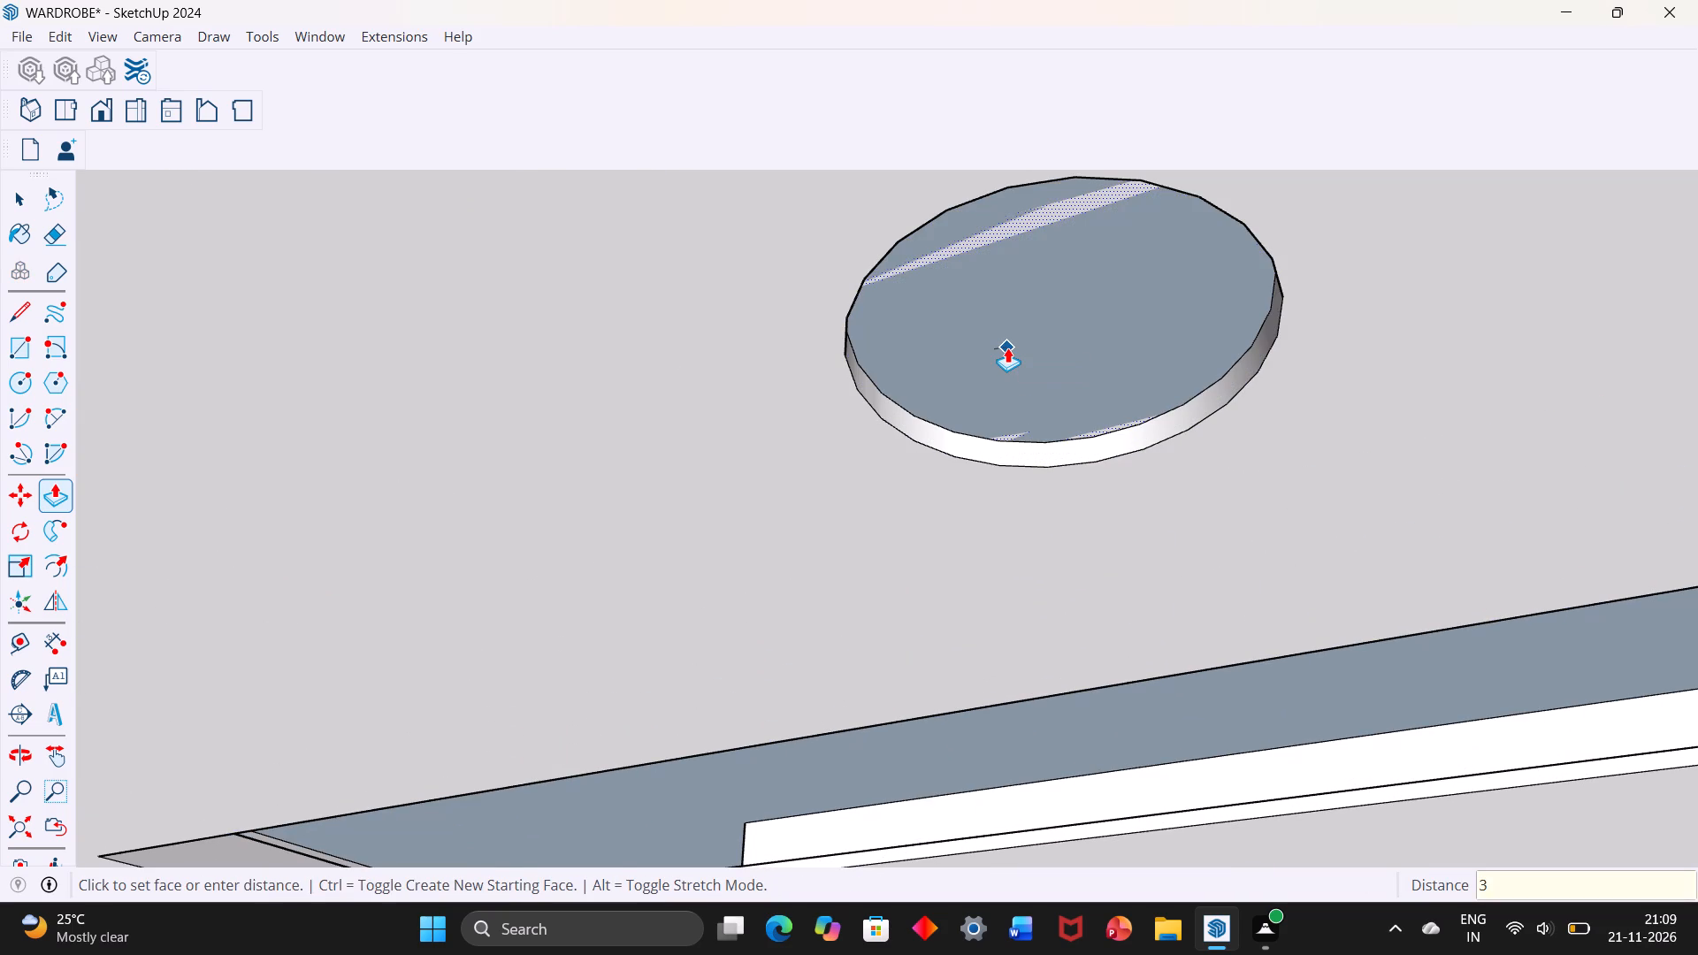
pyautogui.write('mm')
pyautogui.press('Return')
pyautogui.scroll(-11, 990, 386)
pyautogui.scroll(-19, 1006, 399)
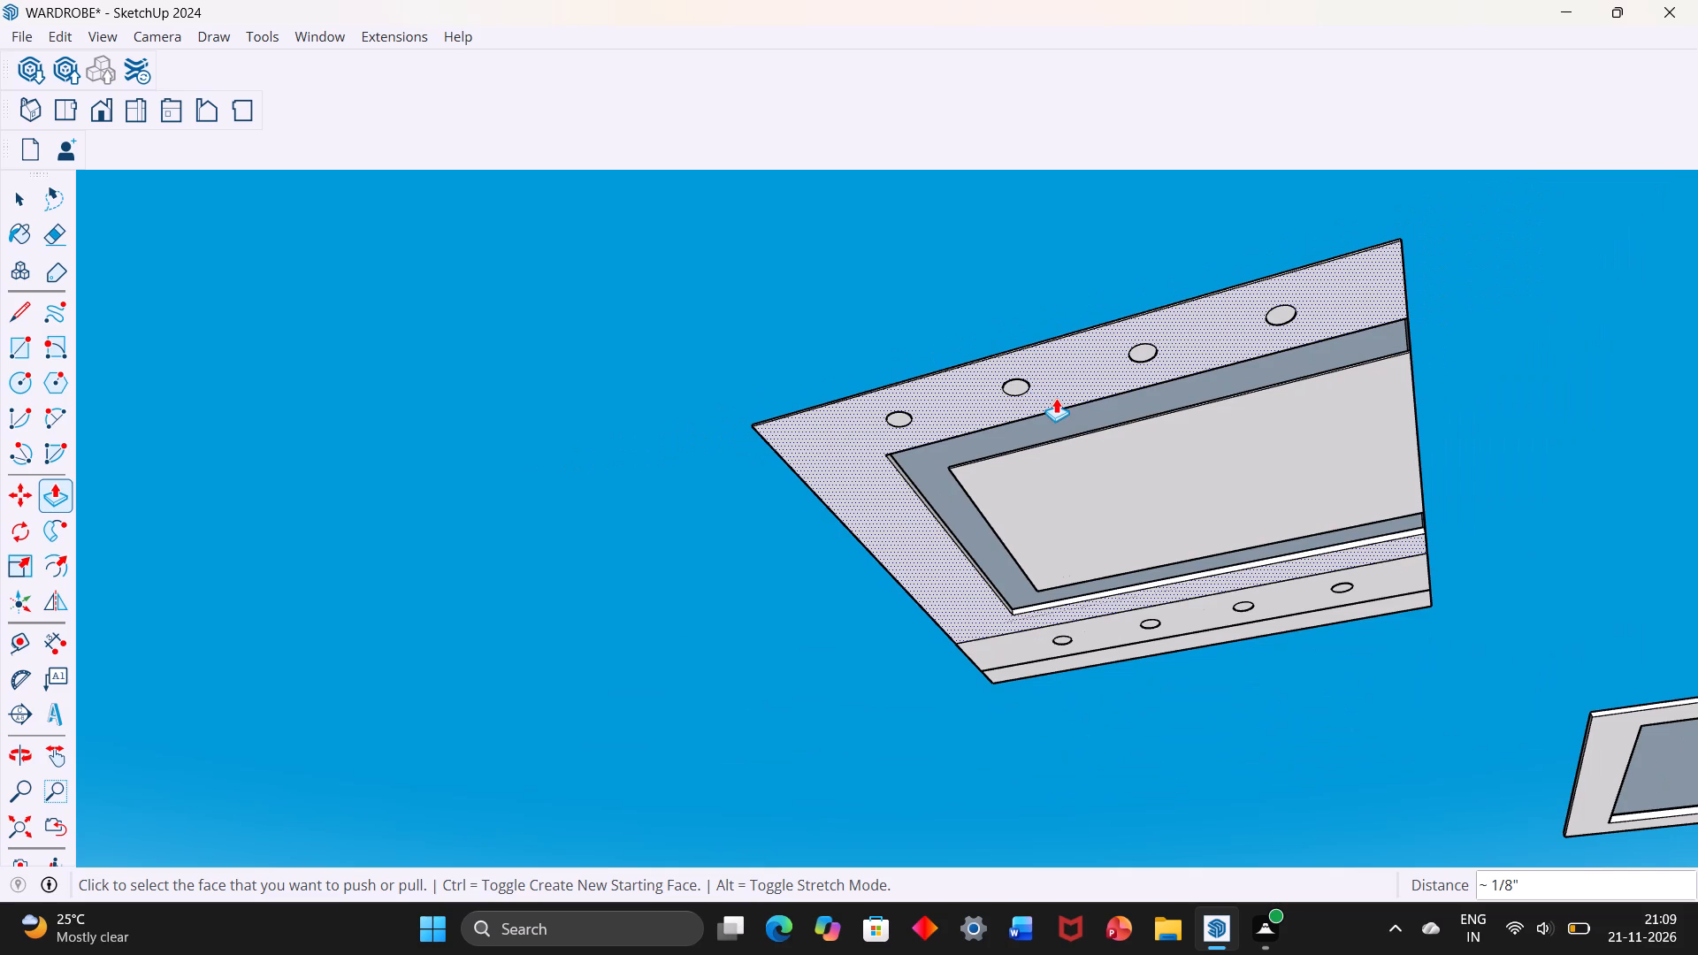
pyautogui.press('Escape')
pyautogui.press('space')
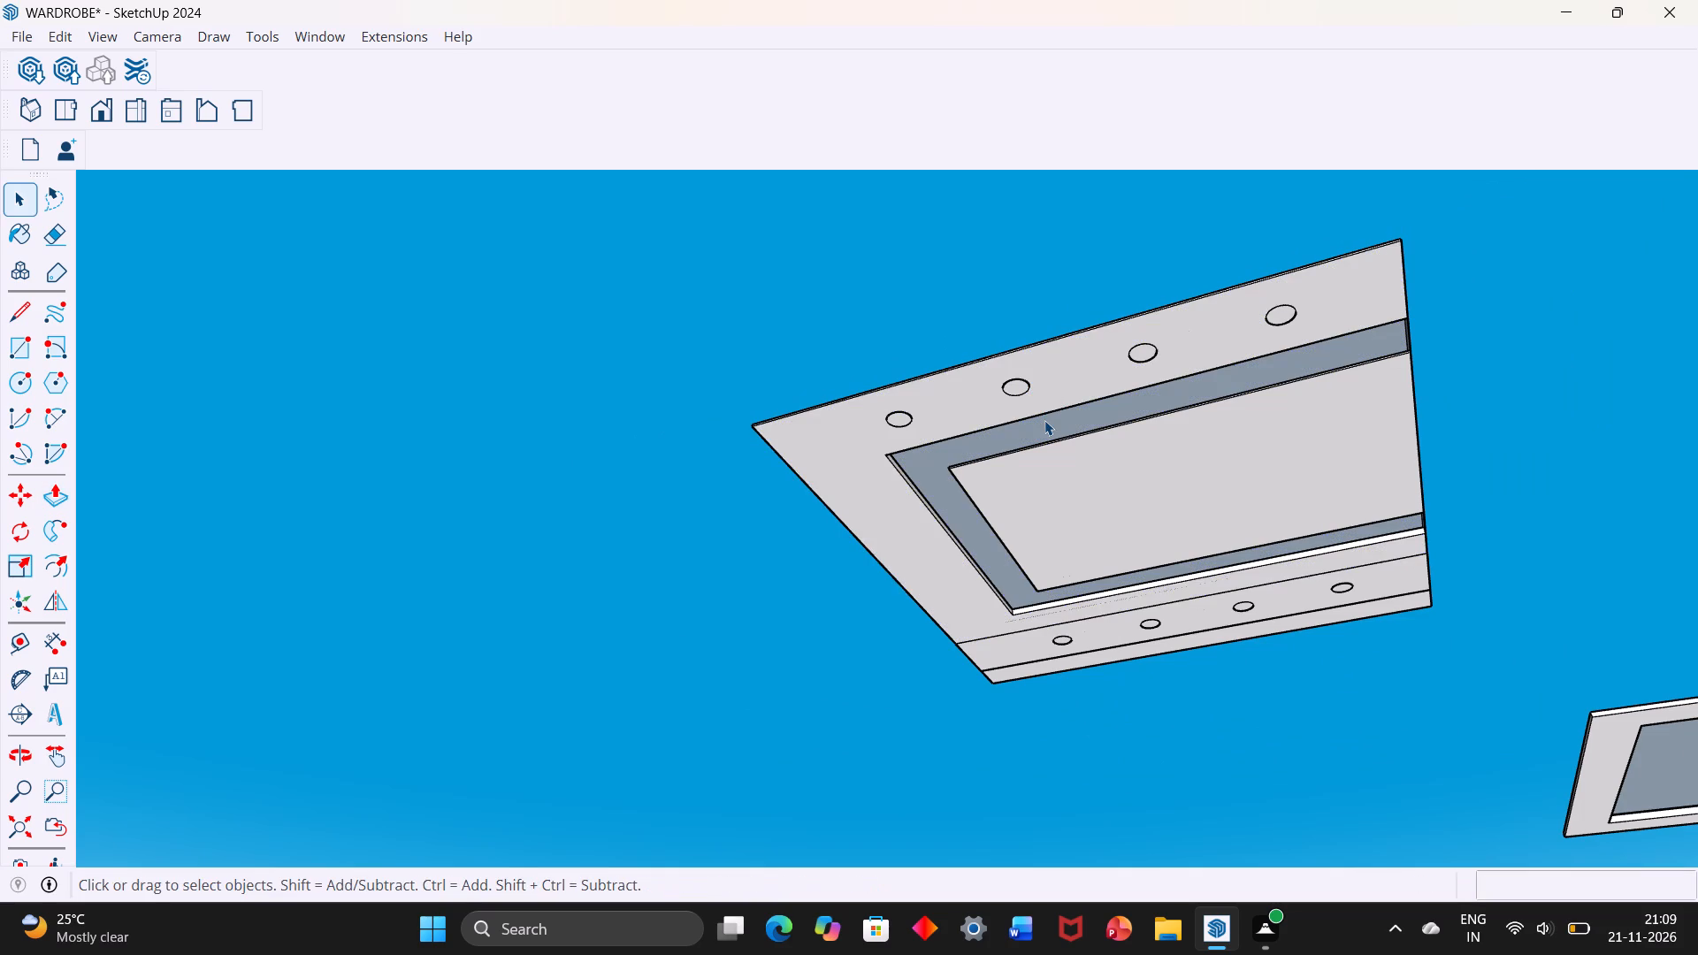
# Undo the Push/Pull edits on both rows of circles and the lined strip, back to eight flat circle outlines.
pyautogui.hotkey('ctrl', 'z')
pyautogui.hotkey('ctrl', 'z')
pyautogui.hotkey('ctrl', 'z')
pyautogui.hotkey('ctrl', 'z')
pyautogui.hotkey('ctrl', 'z')
pyautogui.hotkey('ctrl', 'z')
pyautogui.hotkey('ctrl', 'z')
pyautogui.hotkey('ctrl', 'z')
pyautogui.hotkey('ctrl', 'z')
pyautogui.hotkey('ctrl', 'z')
pyautogui.hotkey('ctrl', 'z')
pyautogui.hotkey('ctrl', 'z')
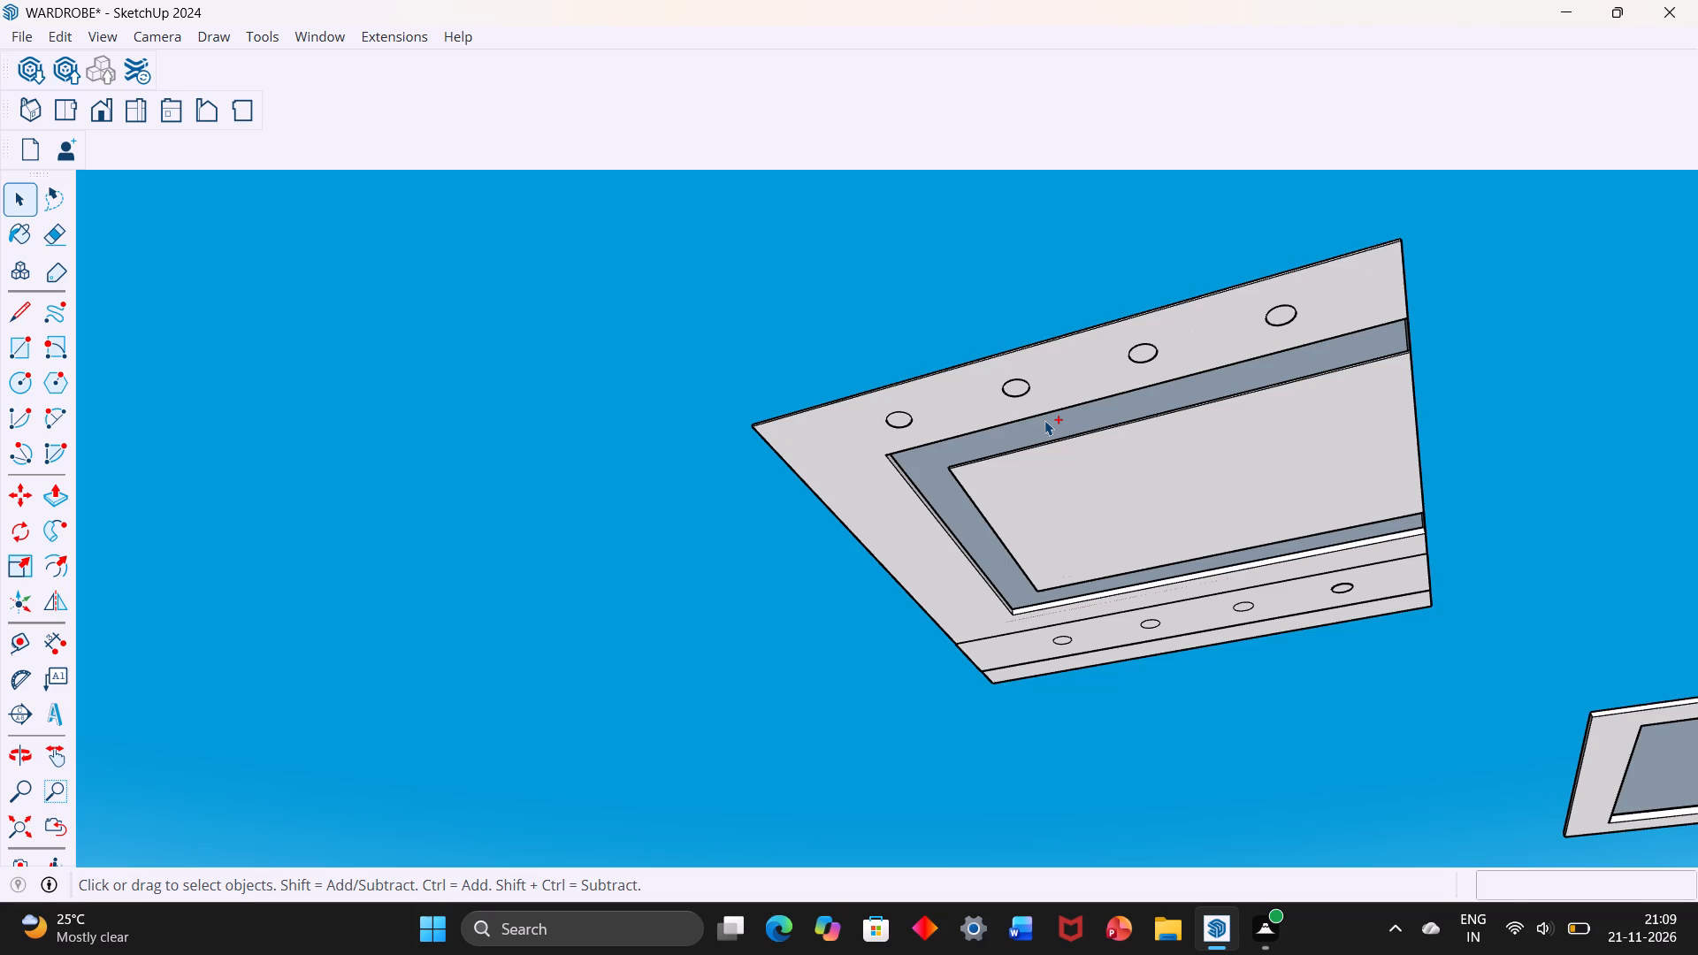
pyautogui.hotkey('ctrl', 'z')
pyautogui.hotkey('ctrl', 'z')
pyautogui.keyDown('ctrl'); pyautogui.scroll(4, 862, 420); pyautogui.keyUp('ctrl')
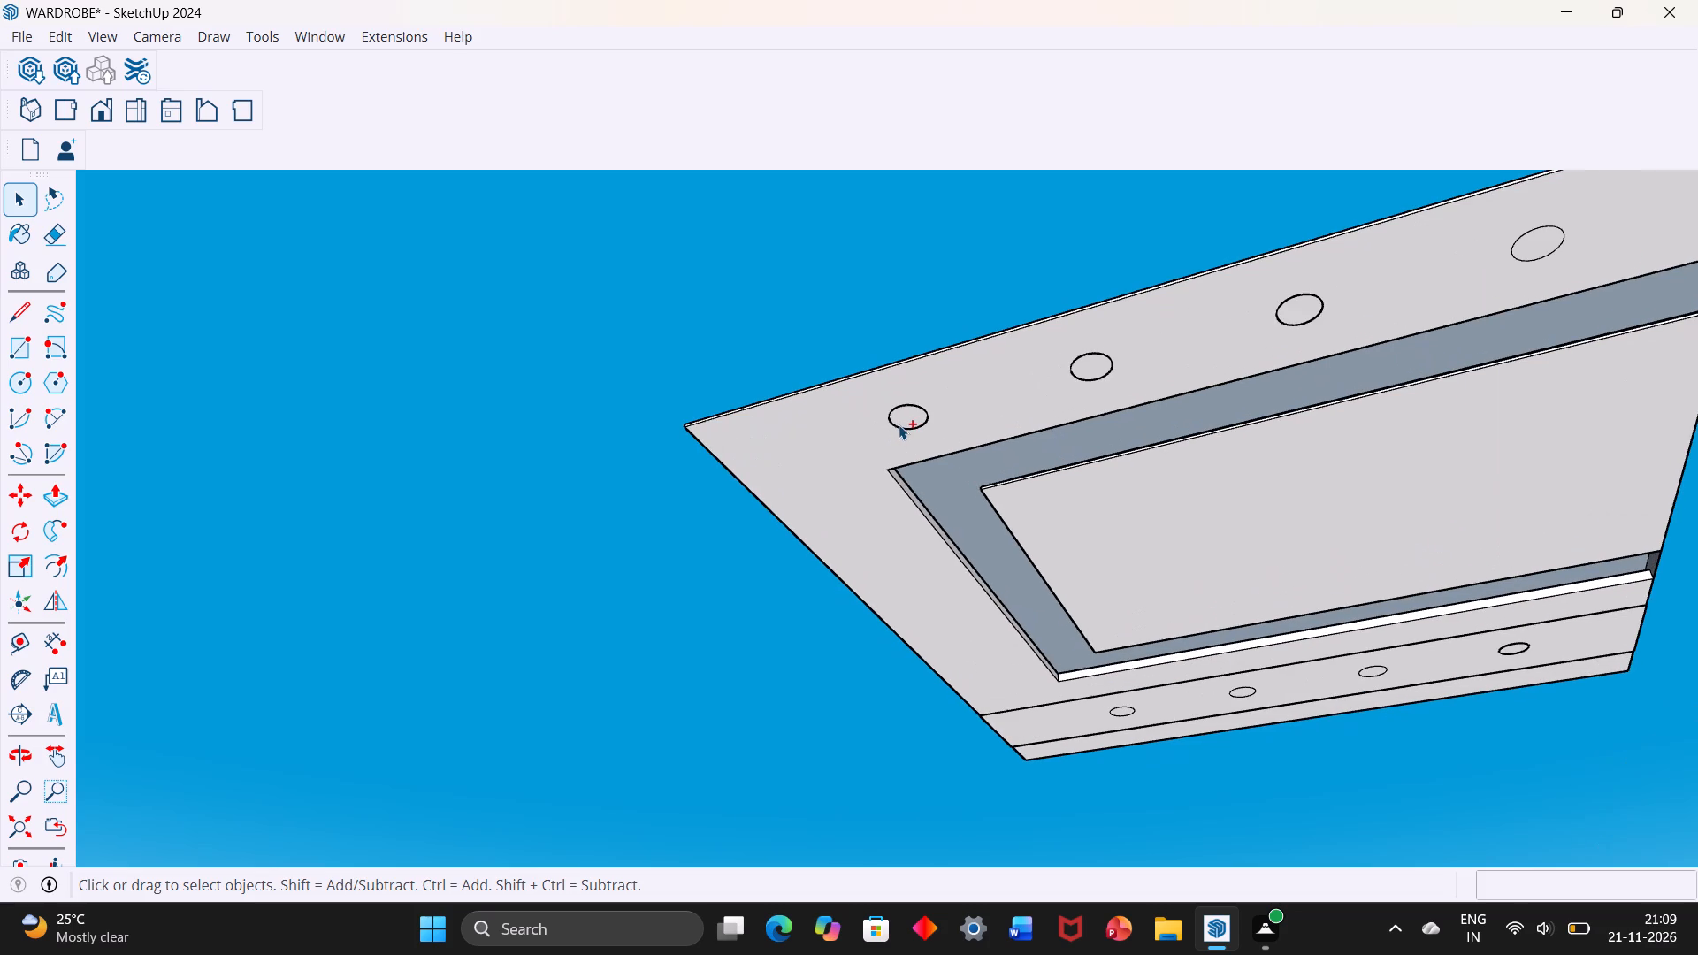
pyautogui.hotkey('ctrl', 'z')
pyautogui.hotkey('ctrl', 'z')
pyautogui.hotkey('ctrl', 'z')
pyautogui.hotkey('ctrl', 'z')
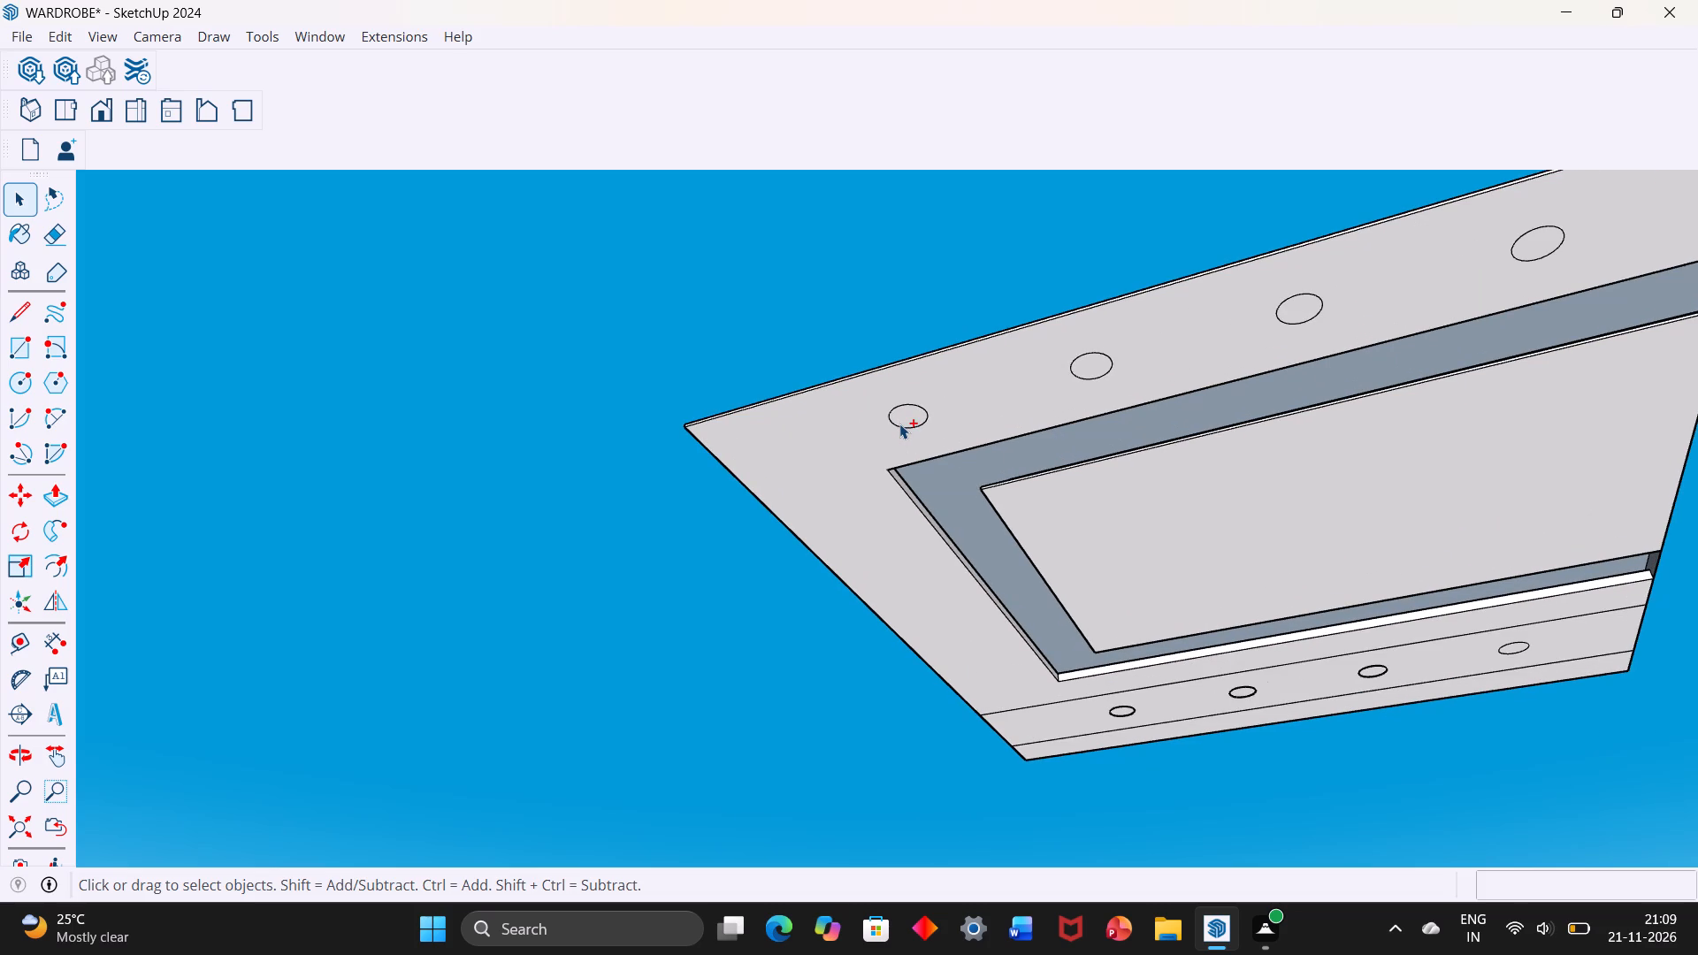
pyautogui.hotkey('ctrl', 'z')
pyautogui.hotkey('ctrl', 'z')
pyautogui.hotkey('ctrl', 'z')
# Pull the face of the lined strip's first circle, nearest the panel corner, outward by 5mm with Push/Pull.
pyautogui.scroll(-6, 895, 387)
pyautogui.scroll(10, 1157, 619)
pyautogui.click(937, 553)
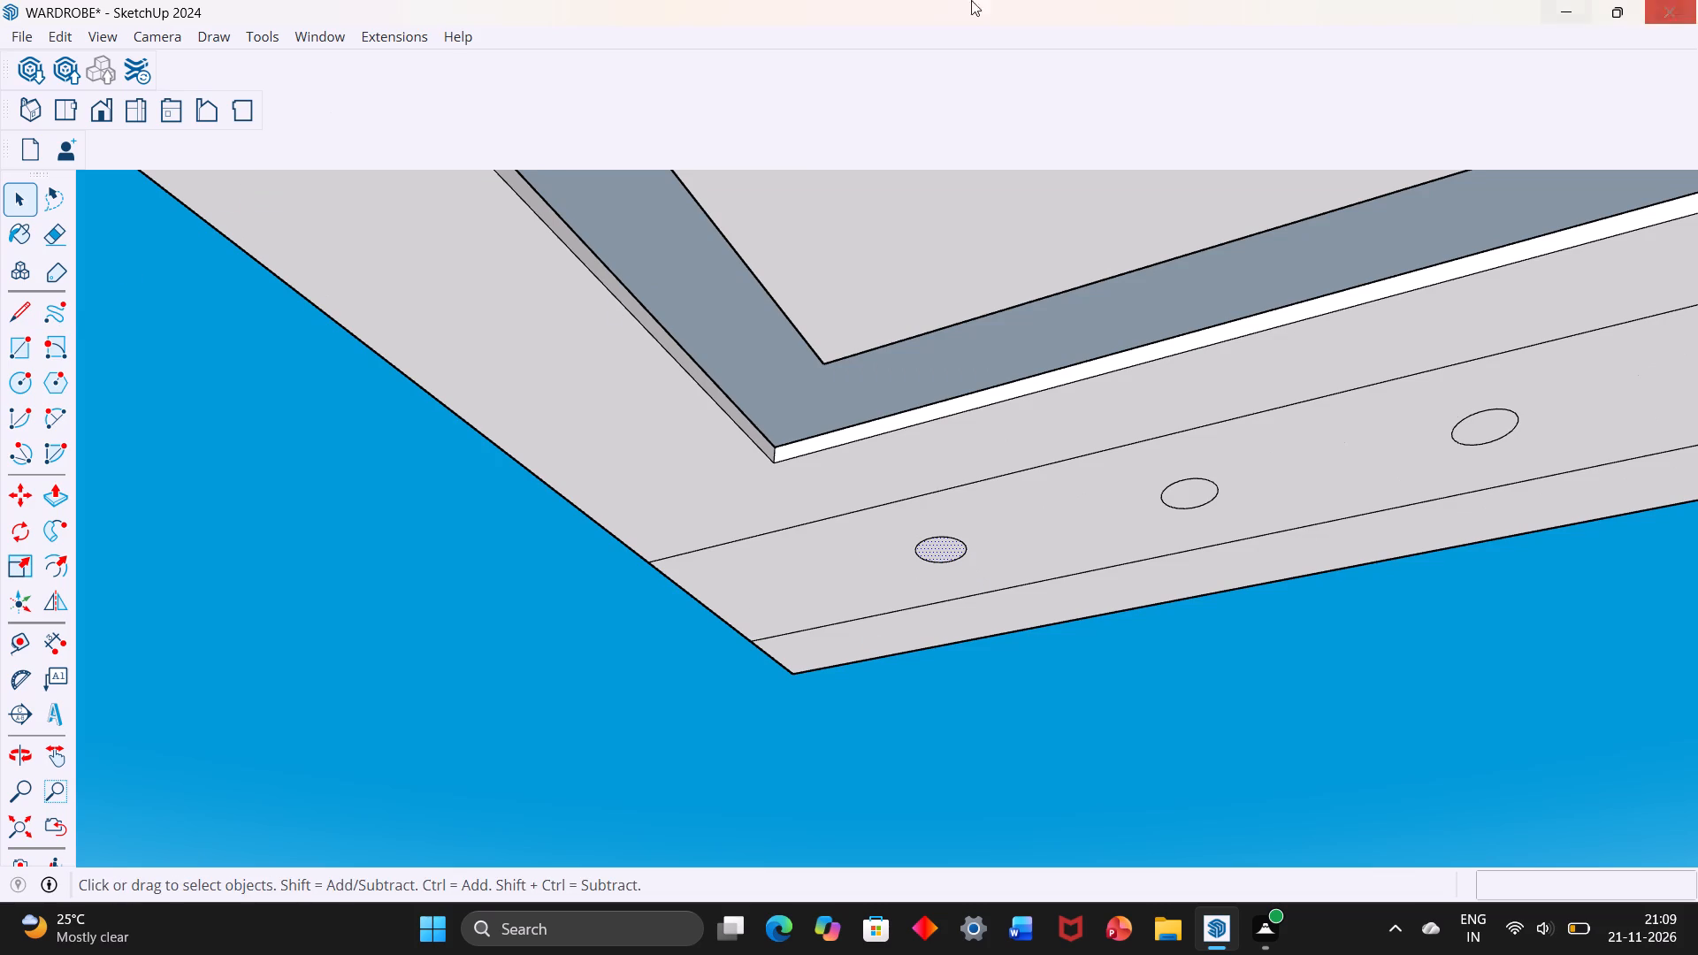
pyautogui.click(55, 497)
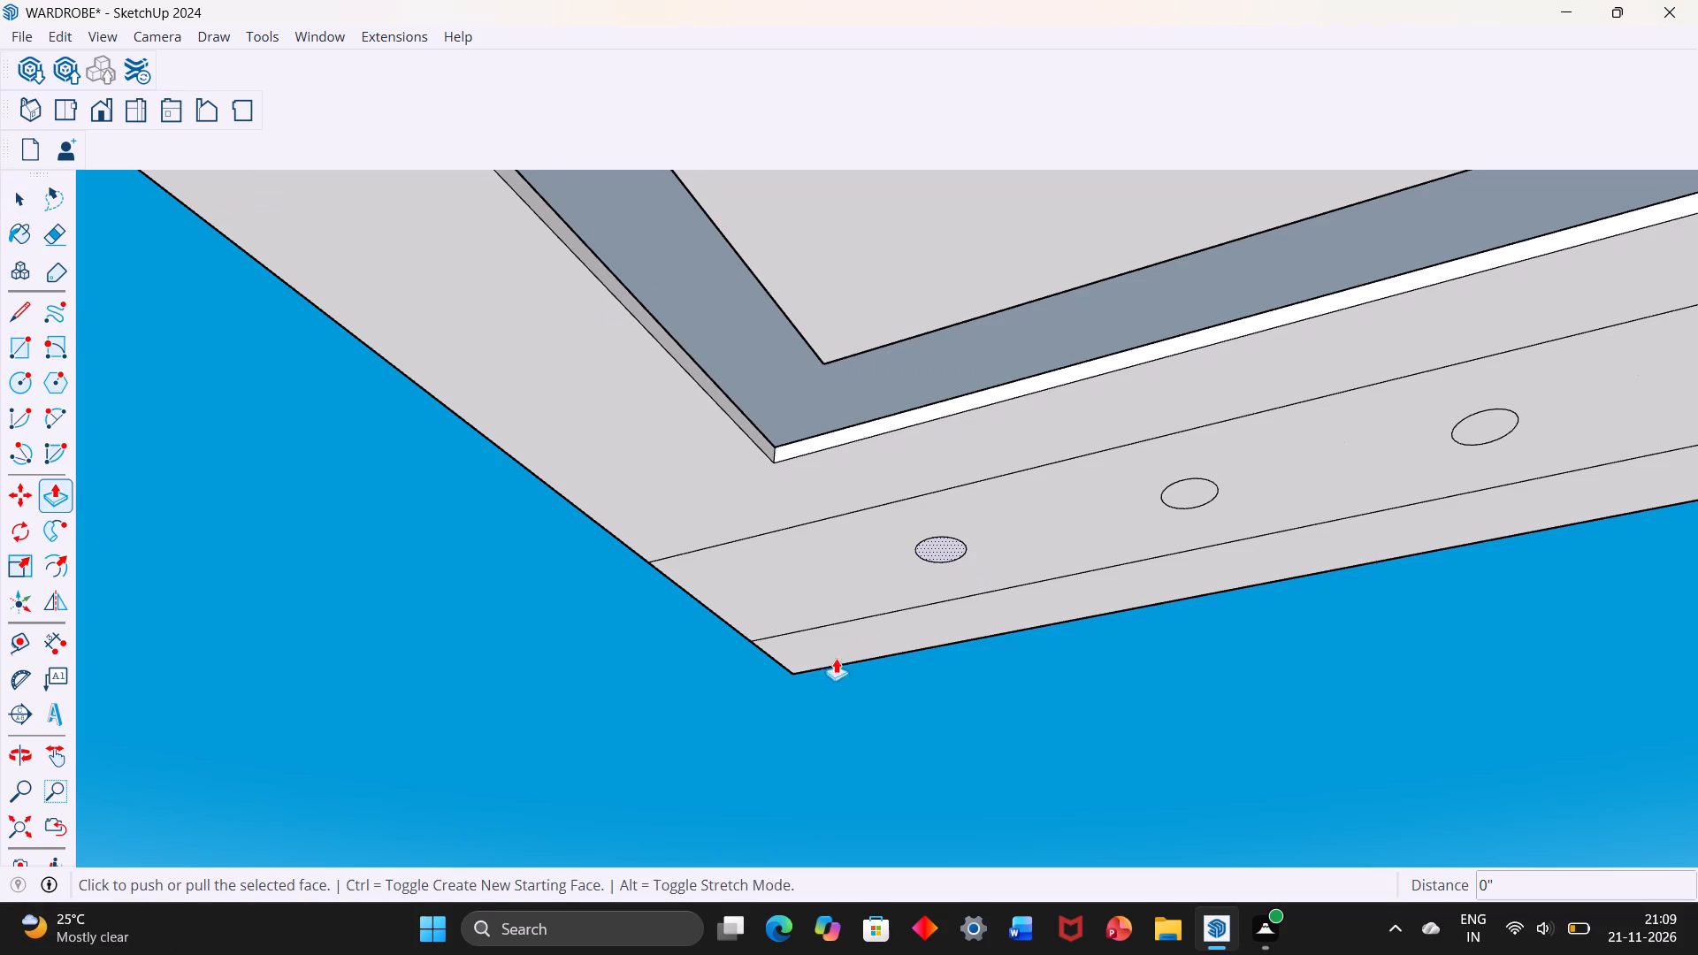
pyautogui.click(939, 545)
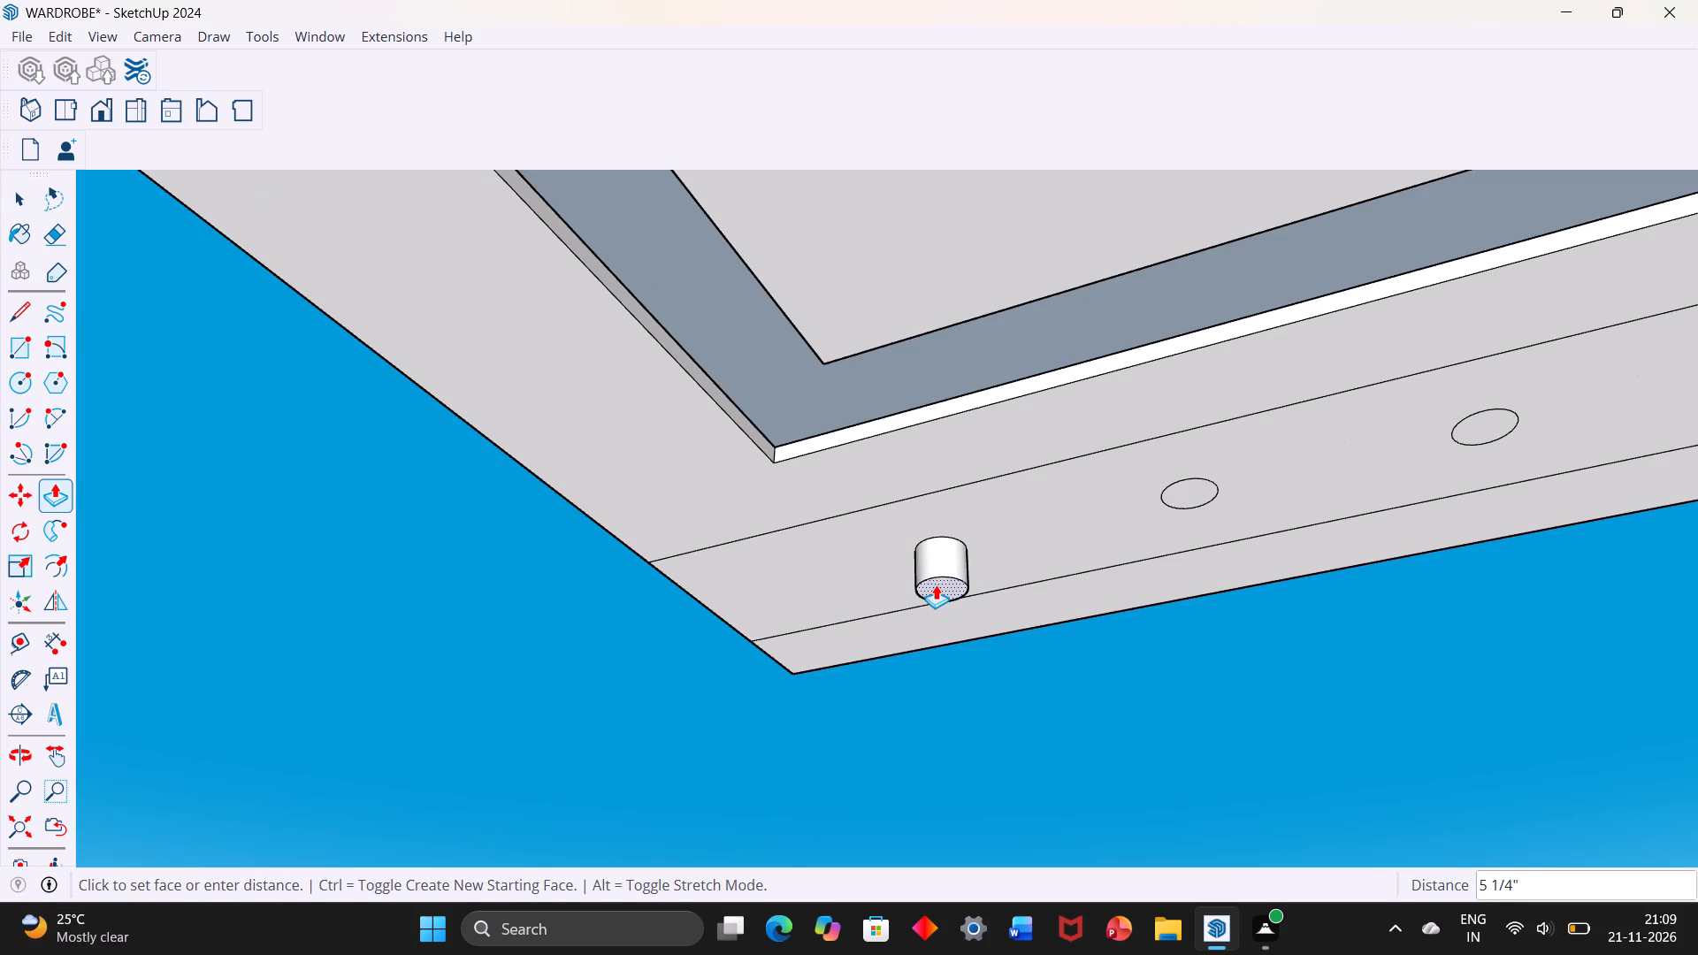
pyautogui.press('5')
pyautogui.write('mm')
pyautogui.press('Return')
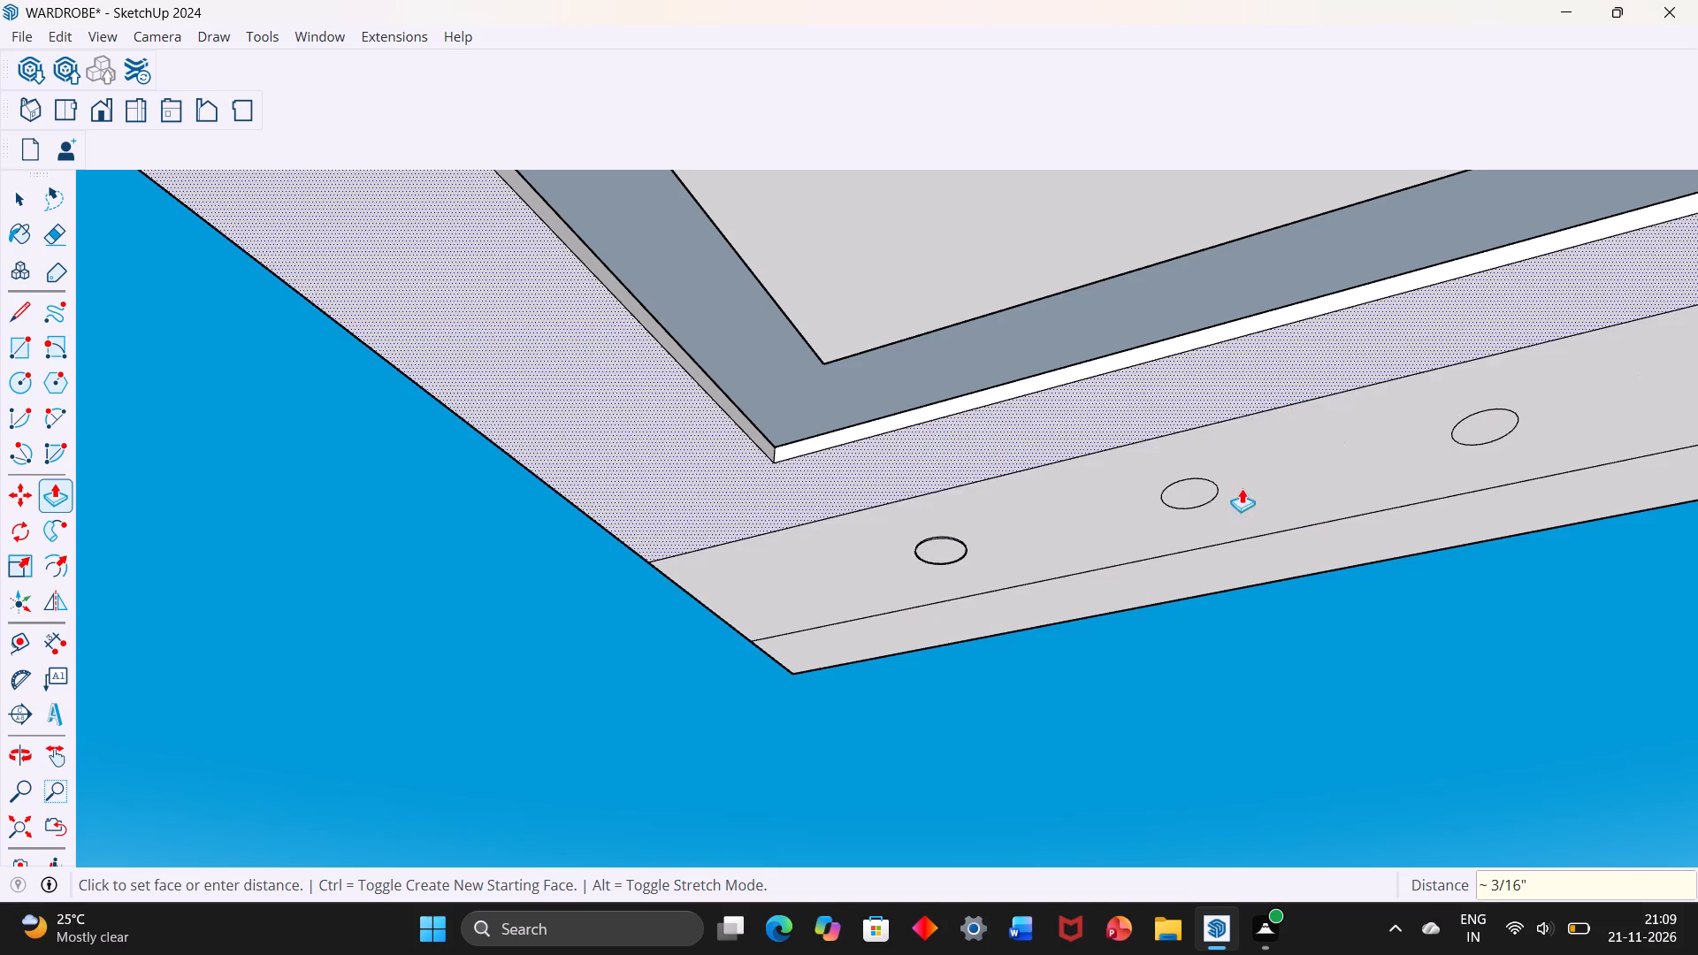
# Repeat the 5mm Push/Pull on the other three circles of the lined strip.
pyautogui.doubleClick(1188, 486)
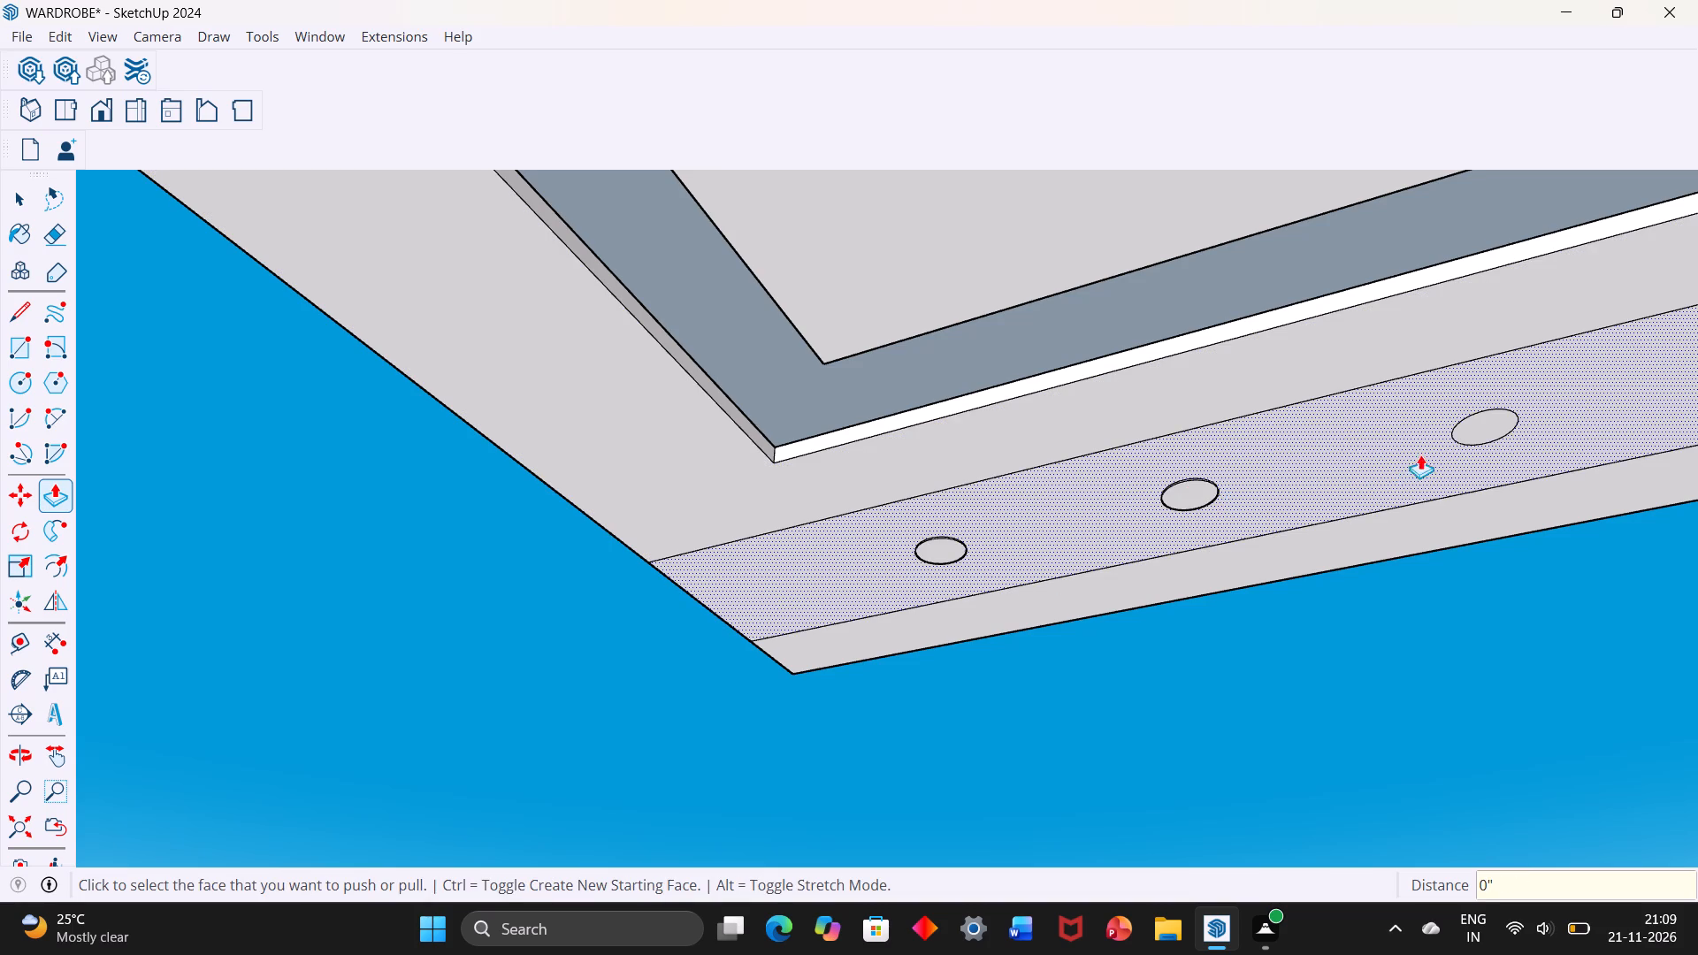
pyautogui.doubleClick(1483, 420)
pyautogui.scroll(-8, 1217, 516)
pyautogui.moveTo(1257, 558); pyautogui.dragTo(1161, 578, button='middle')
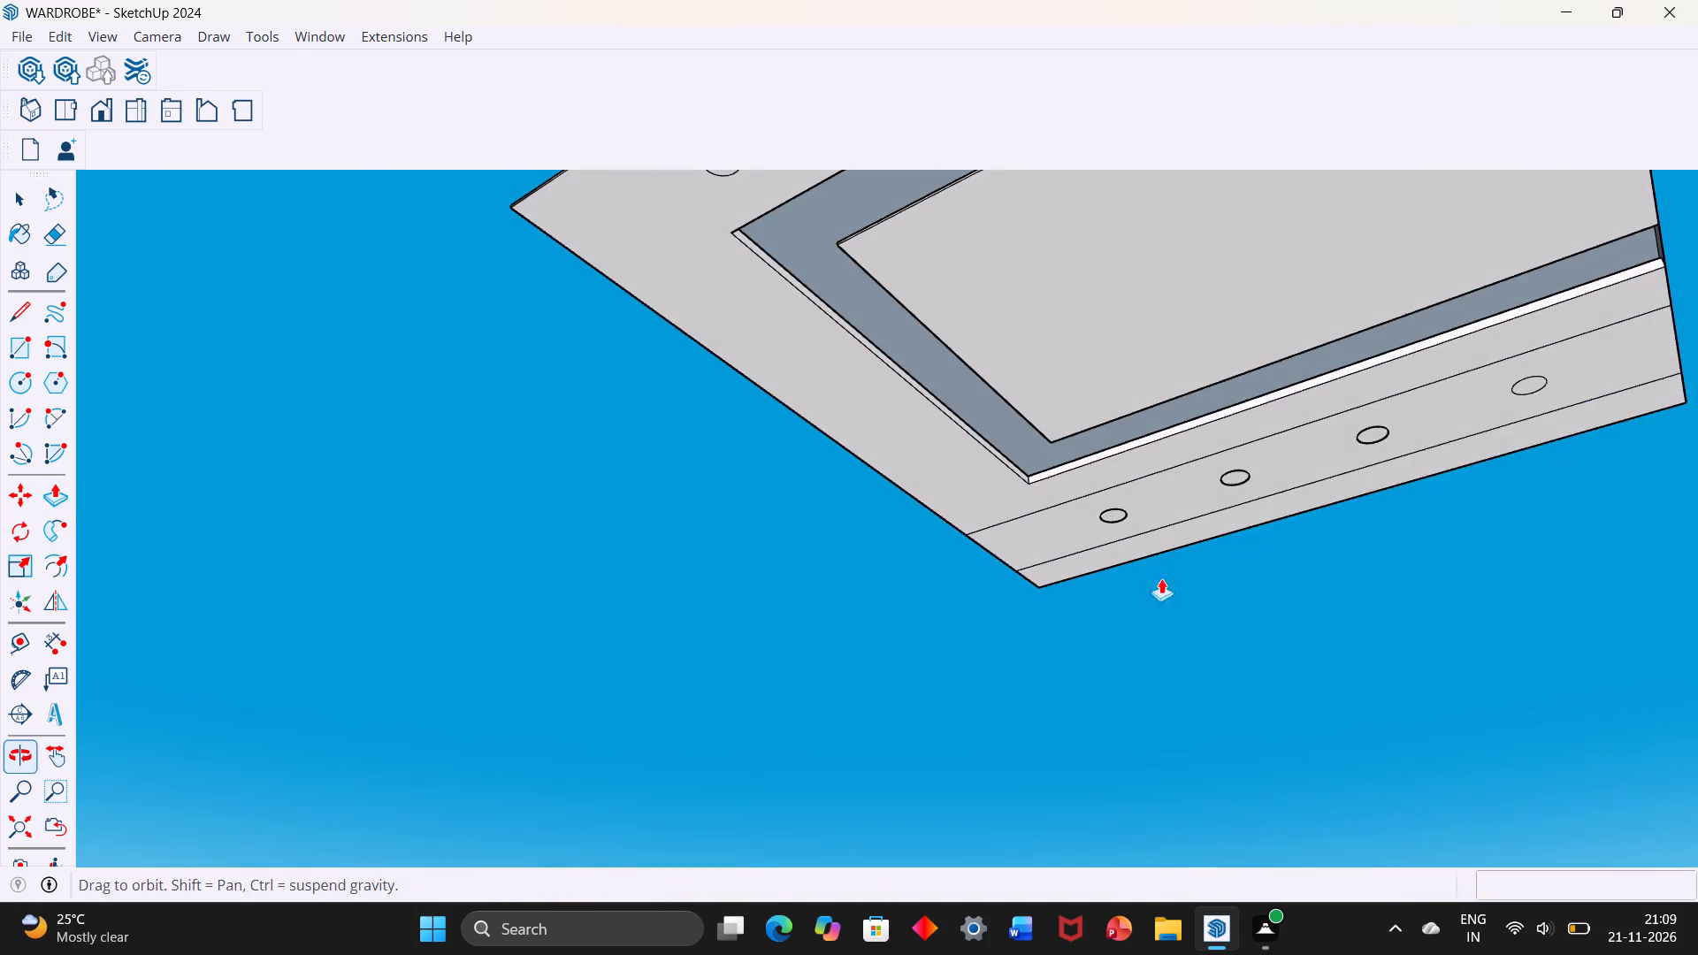
pyautogui.scroll(8, 1535, 352)
pyautogui.doubleClick(1528, 383)
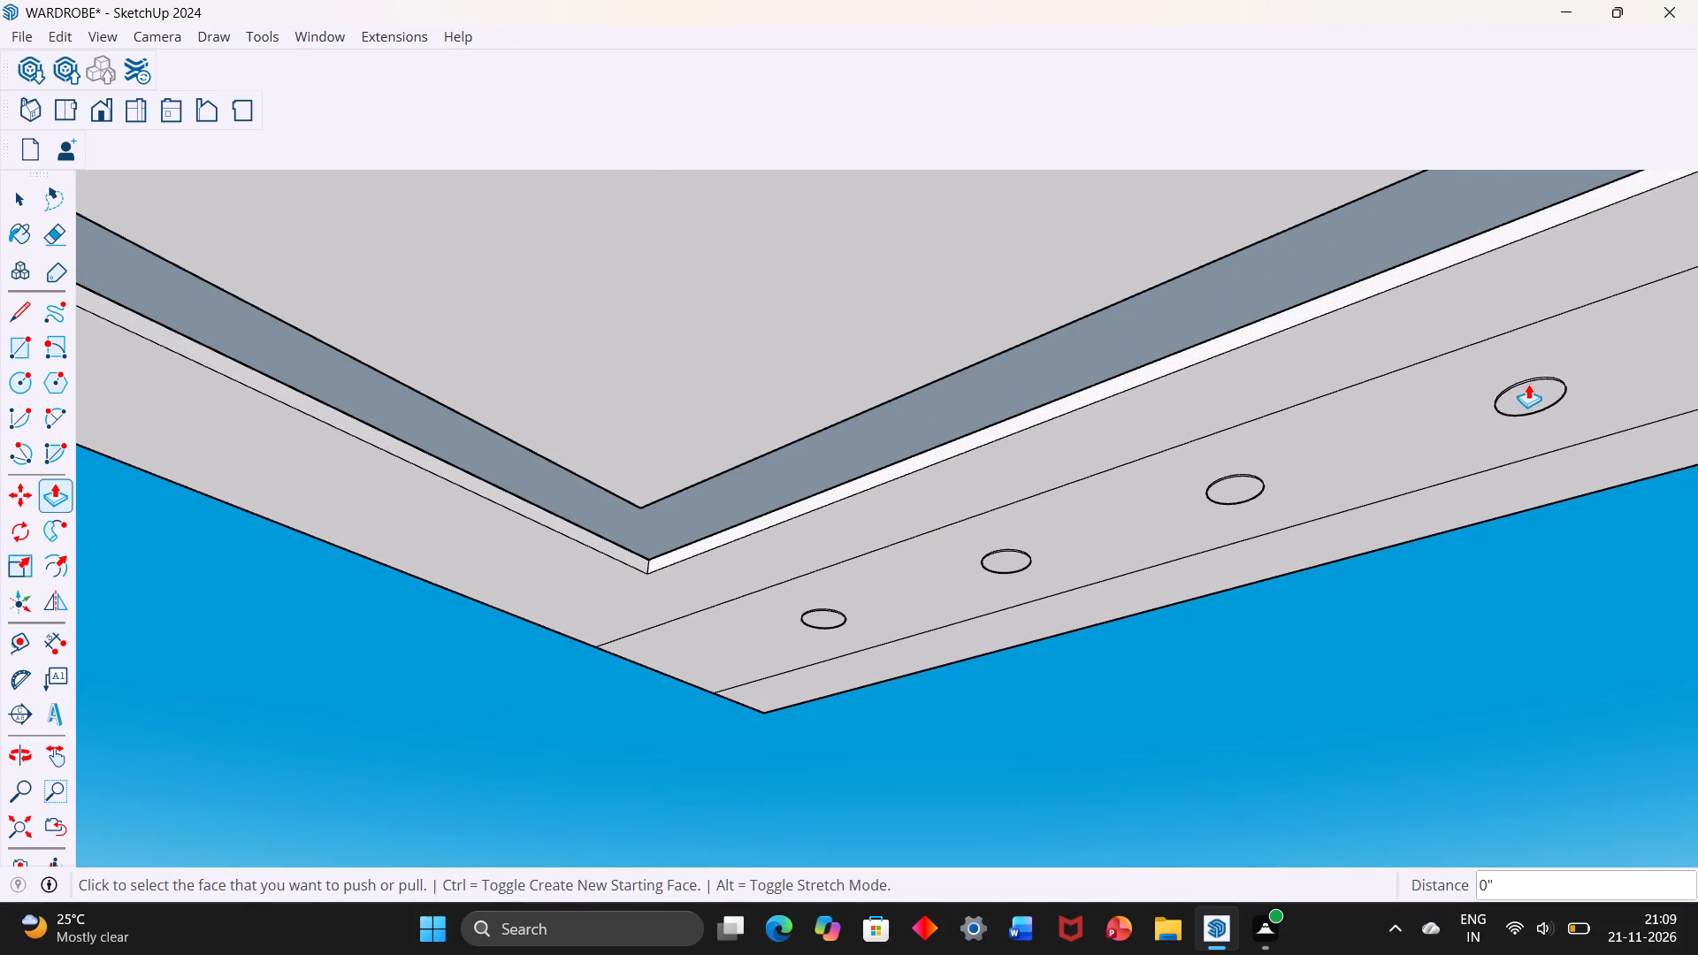
# Repeat the 5mm Push/Pull on all four circles of the wide margin row.
pyautogui.scroll(-15, 1384, 465)
pyautogui.scroll(4, 970, 381)
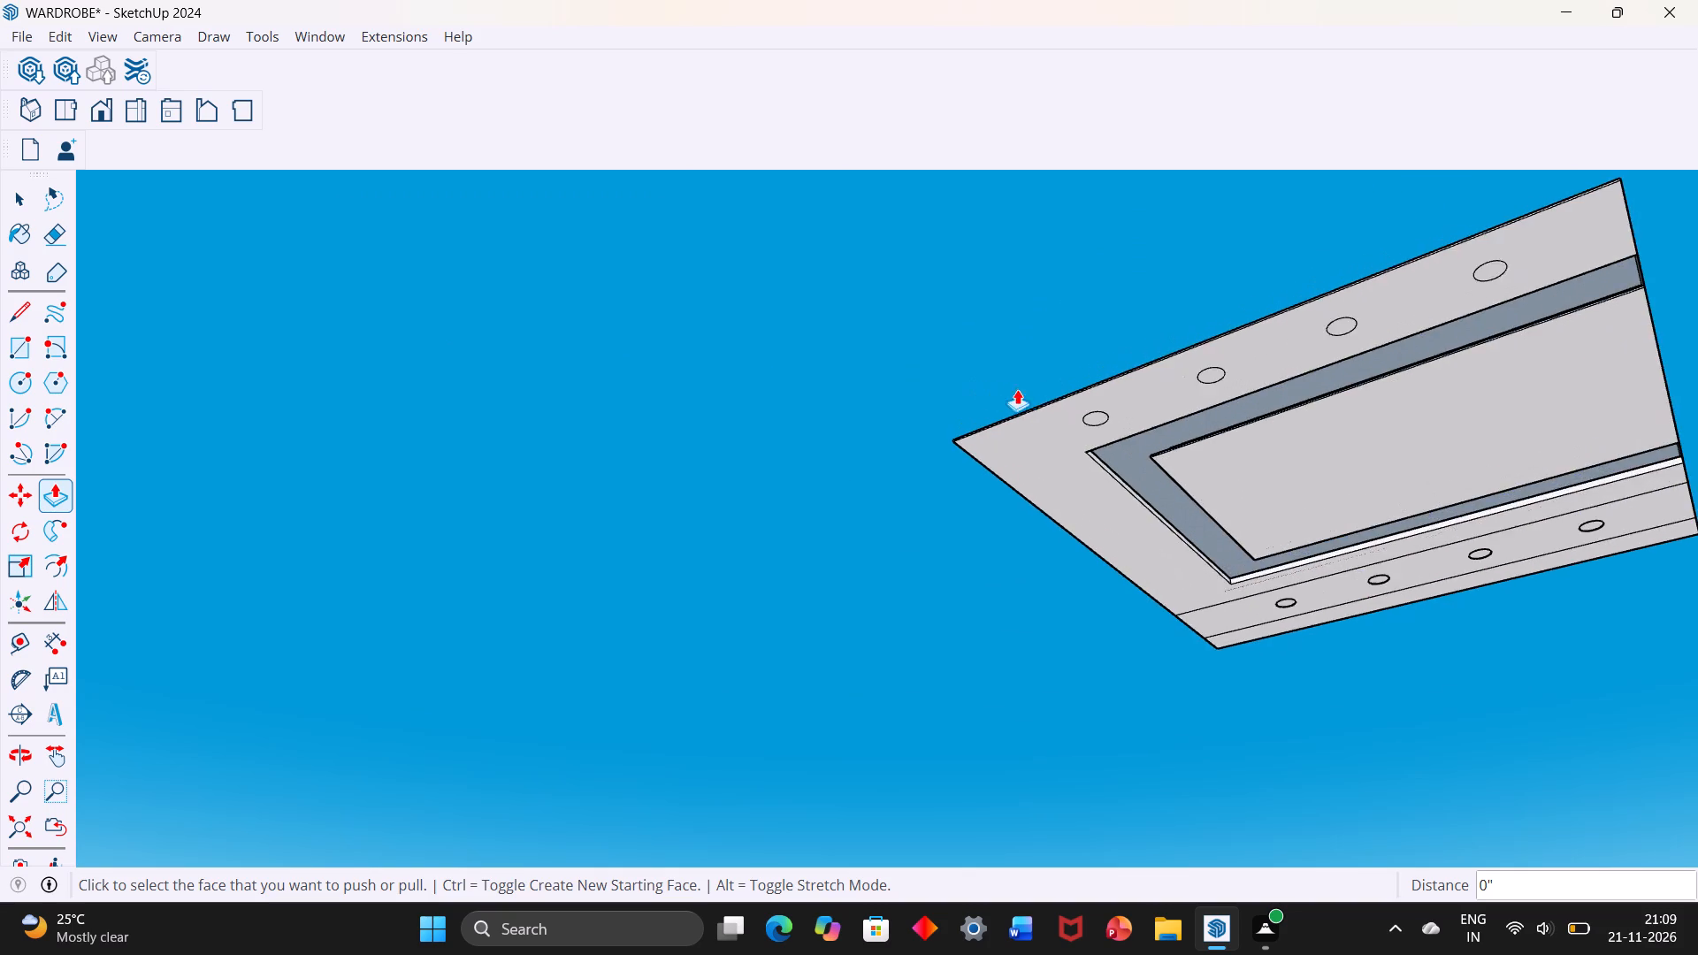
pyautogui.scroll(5, 1059, 429)
pyautogui.doubleClick(1113, 403)
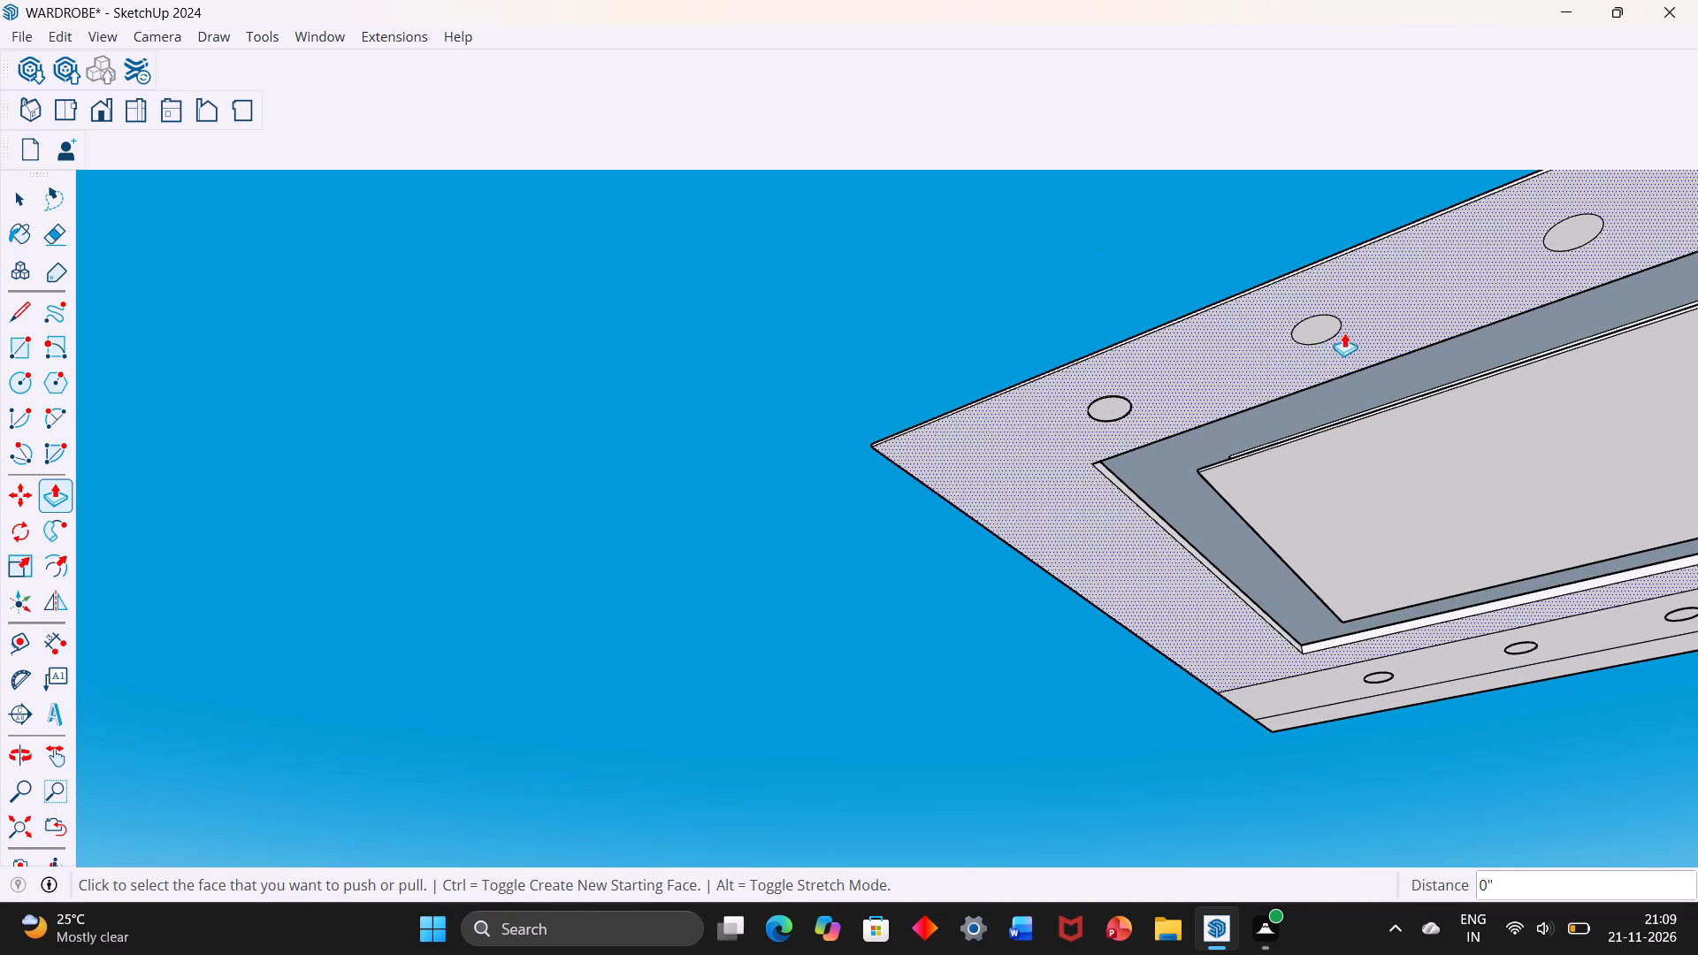
pyautogui.doubleClick(1322, 325)
pyautogui.scroll(-6, 1212, 477)
pyautogui.scroll(4, 1422, 322)
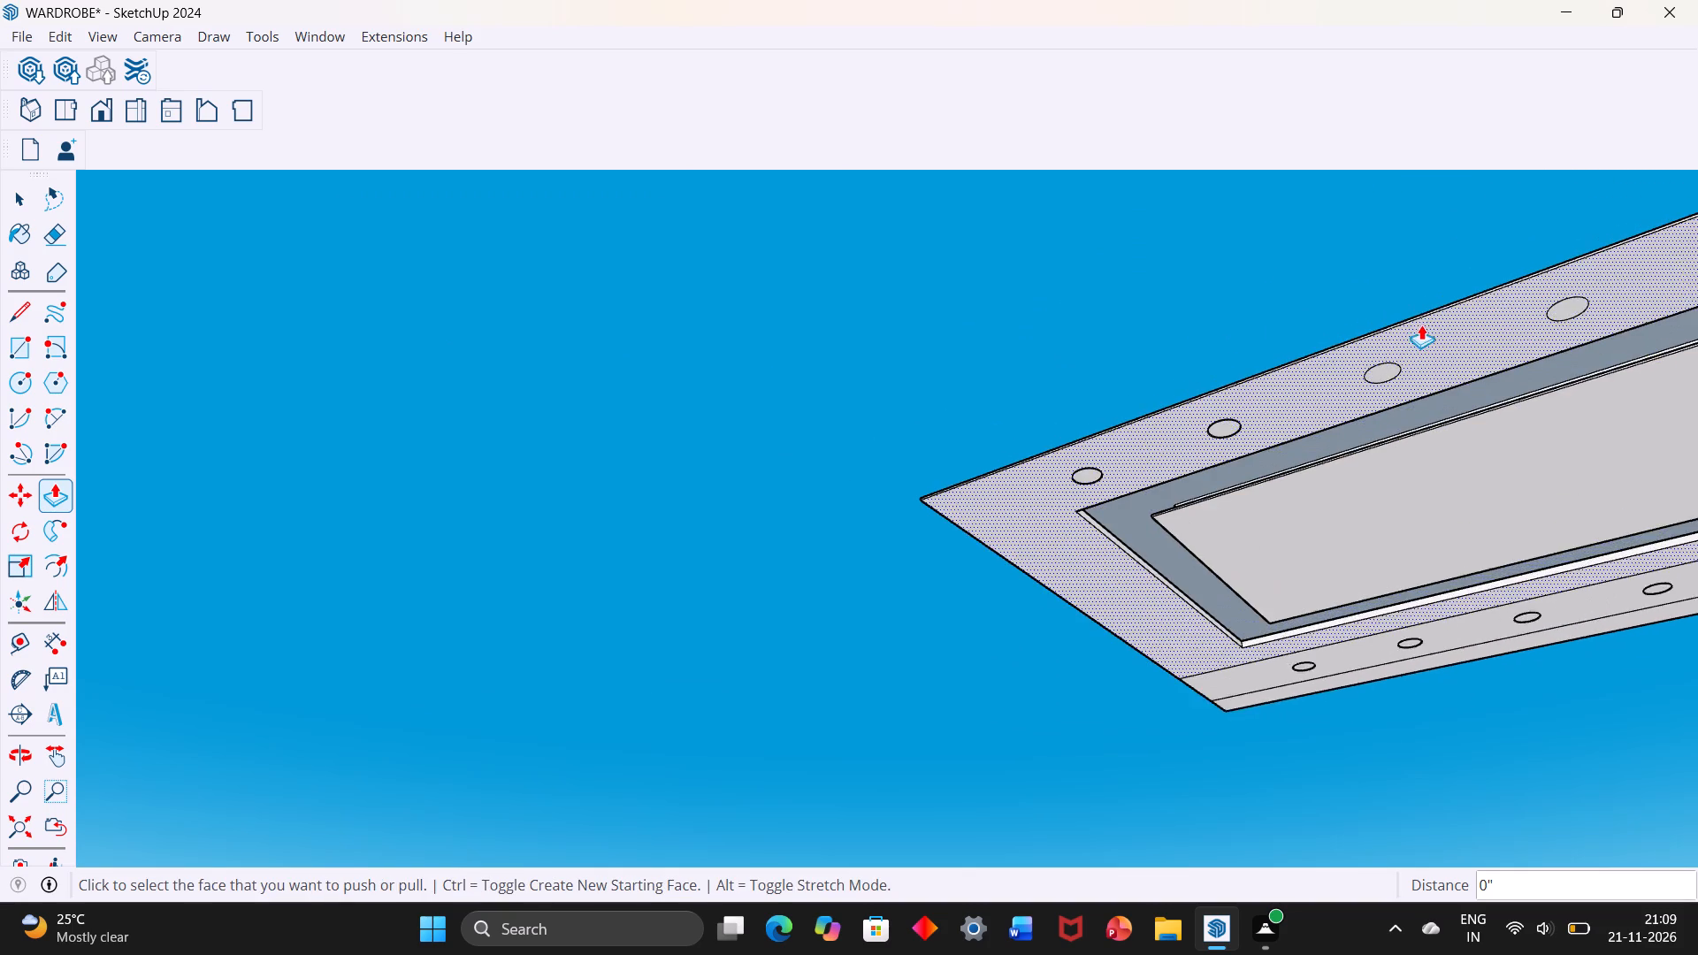
pyautogui.doubleClick(1383, 373)
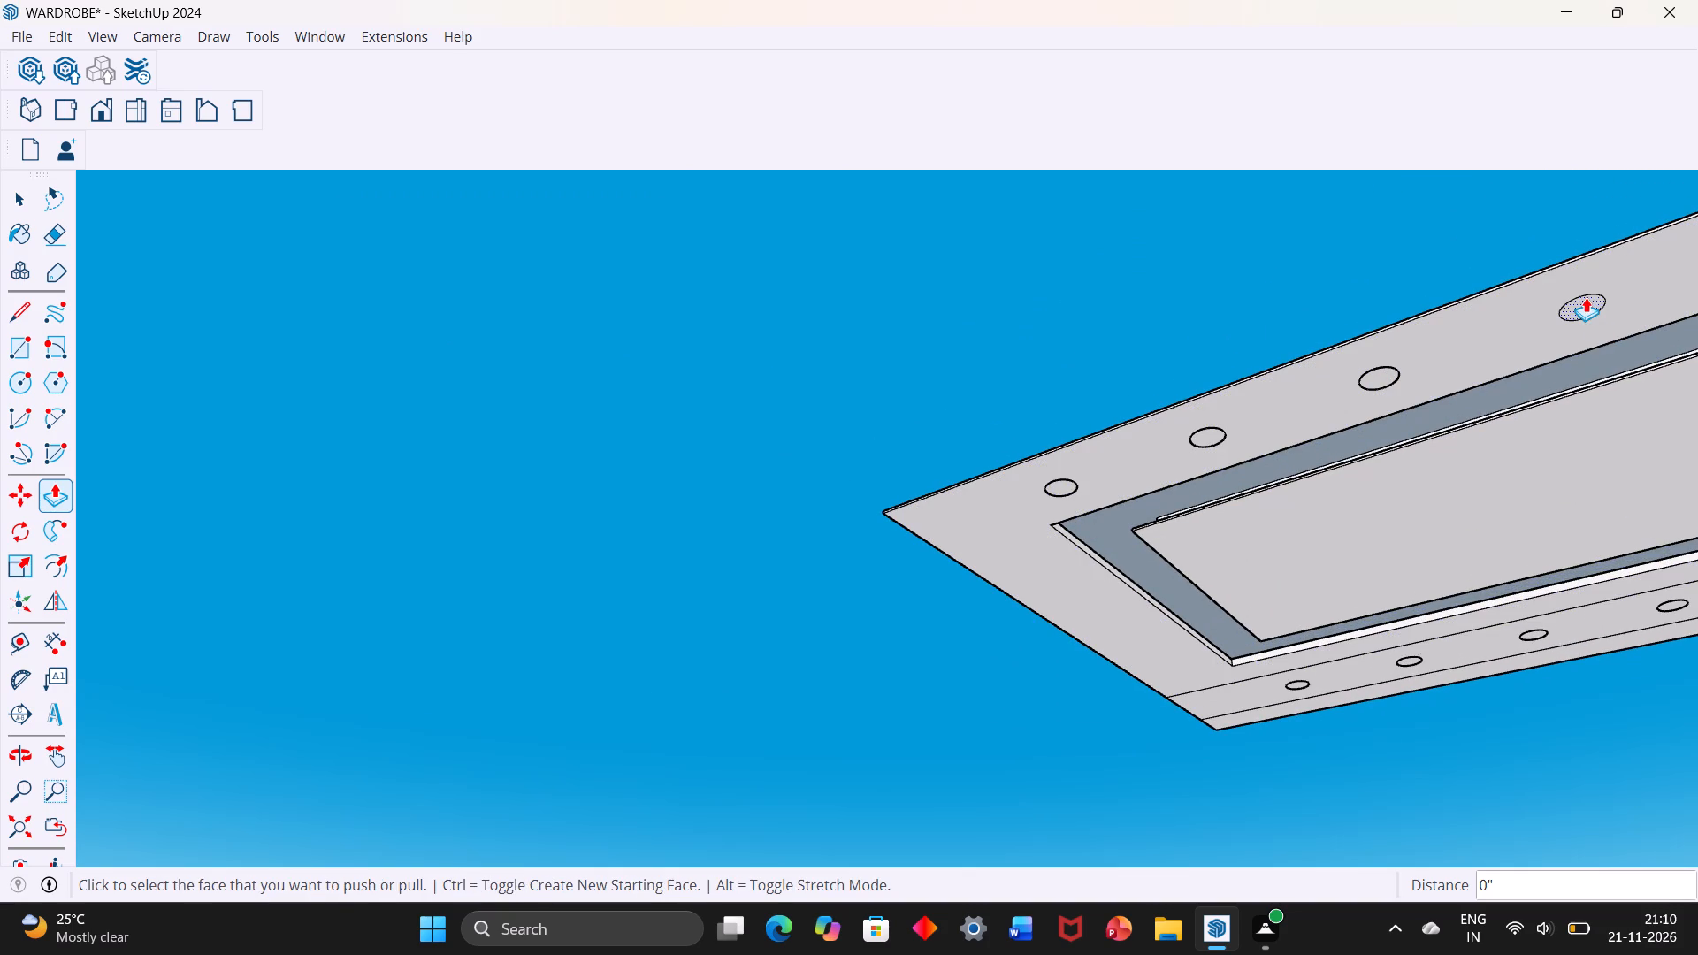
pyautogui.doubleClick(1586, 297)
pyautogui.press('space')
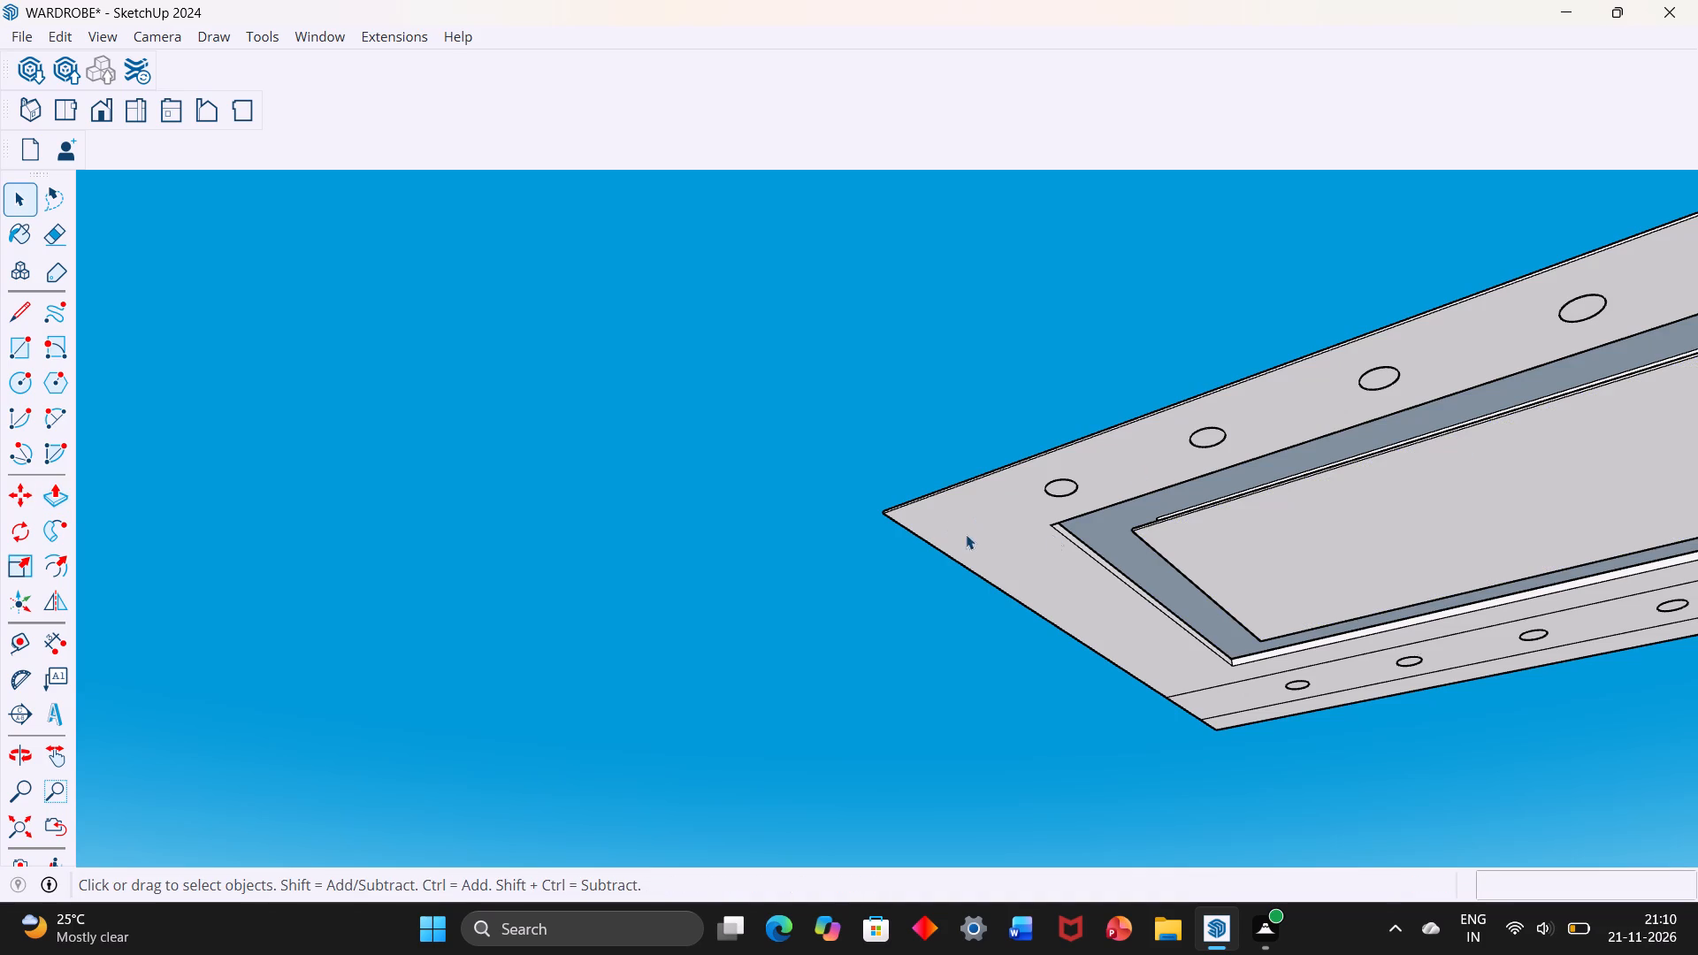
# Push/Pull the raised face of the wide margin row's first circle, nearest the corner, by 3mm.
pyautogui.click(1059, 490)
pyautogui.click(50, 506)
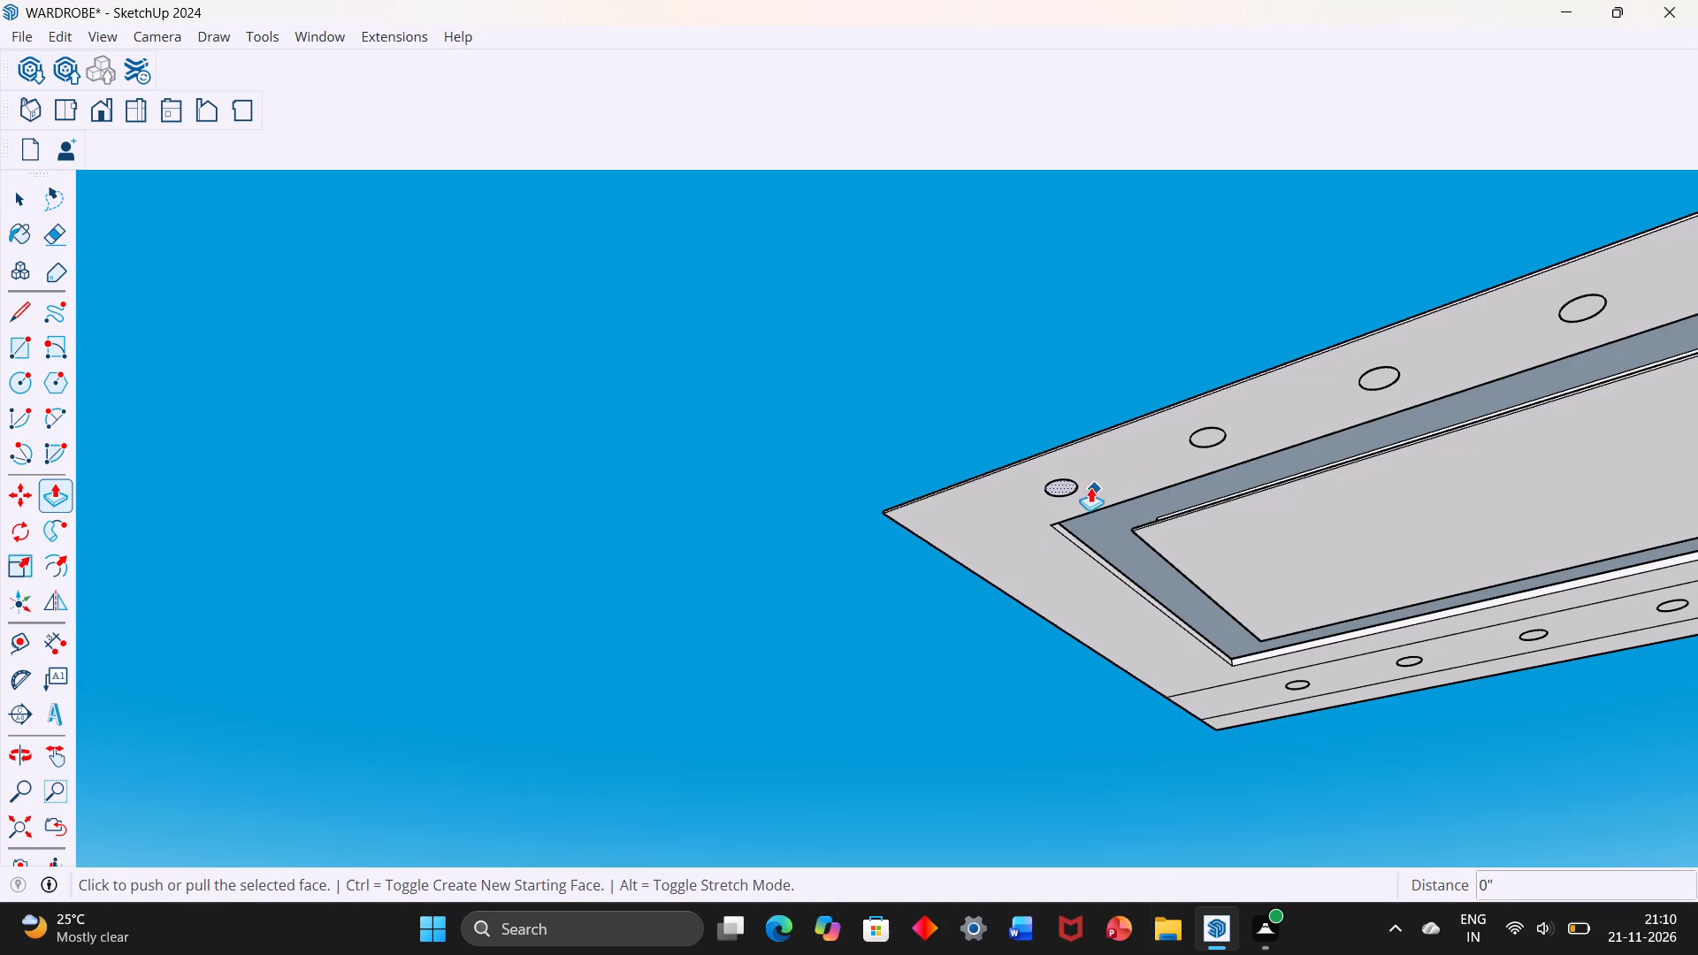
pyautogui.scroll(9, 1090, 487)
pyautogui.click(1025, 497)
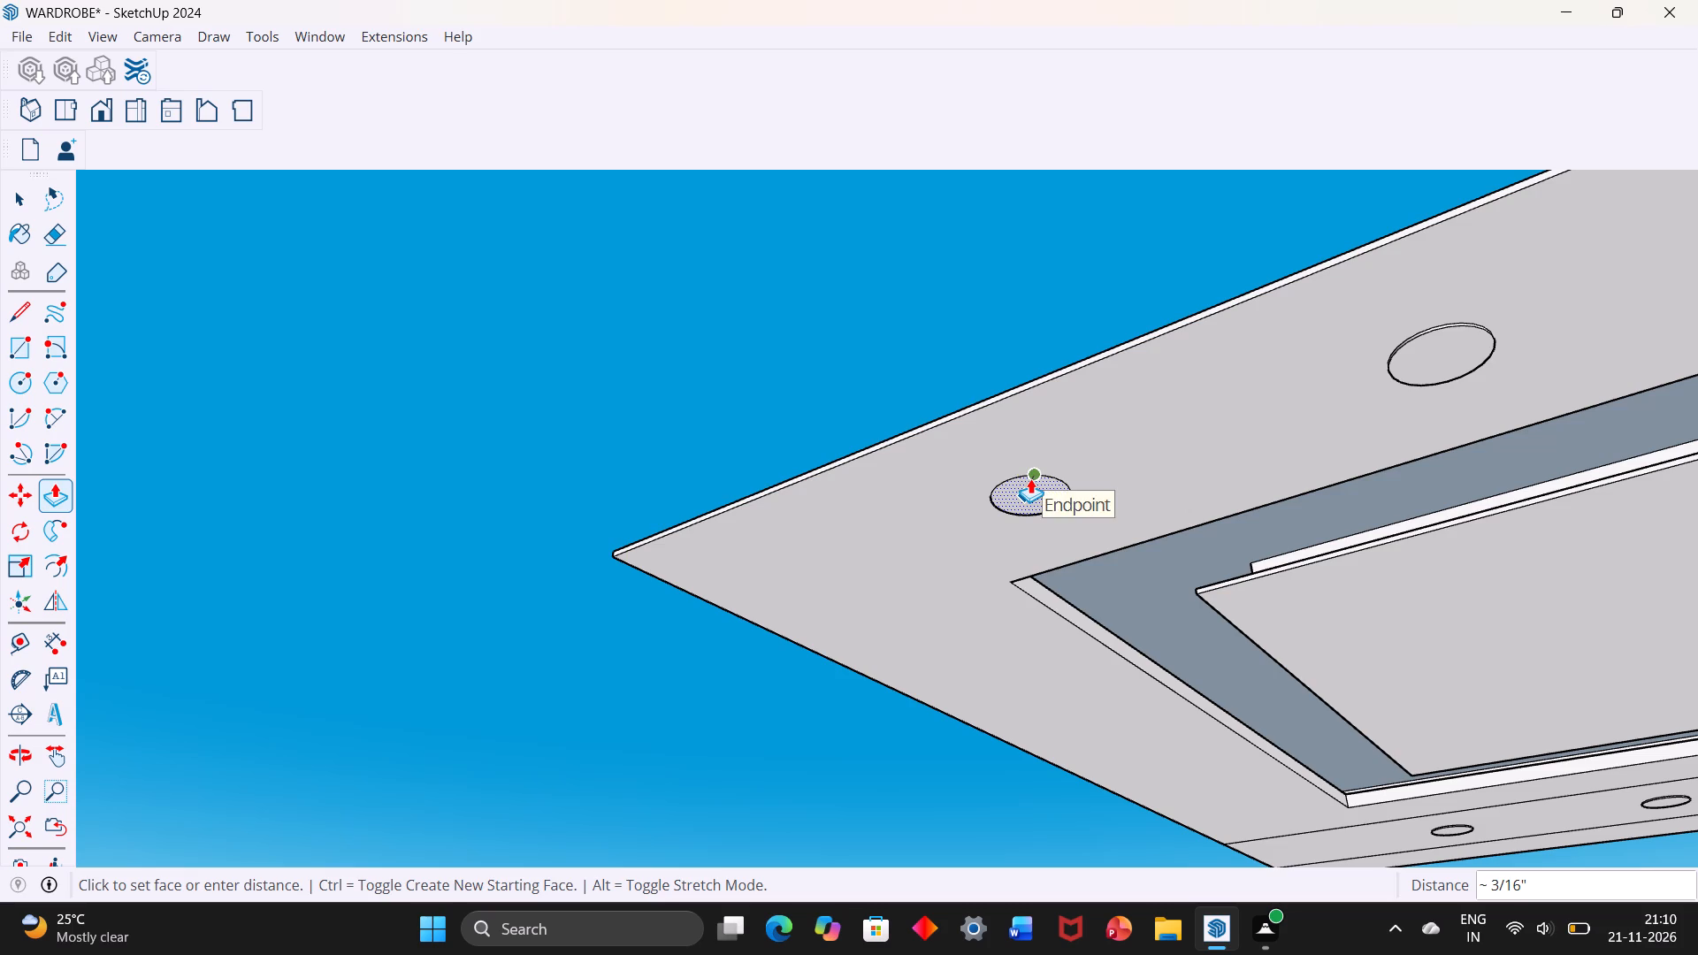
pyautogui.press('3')
pyautogui.write('mm')
pyautogui.press('Return')
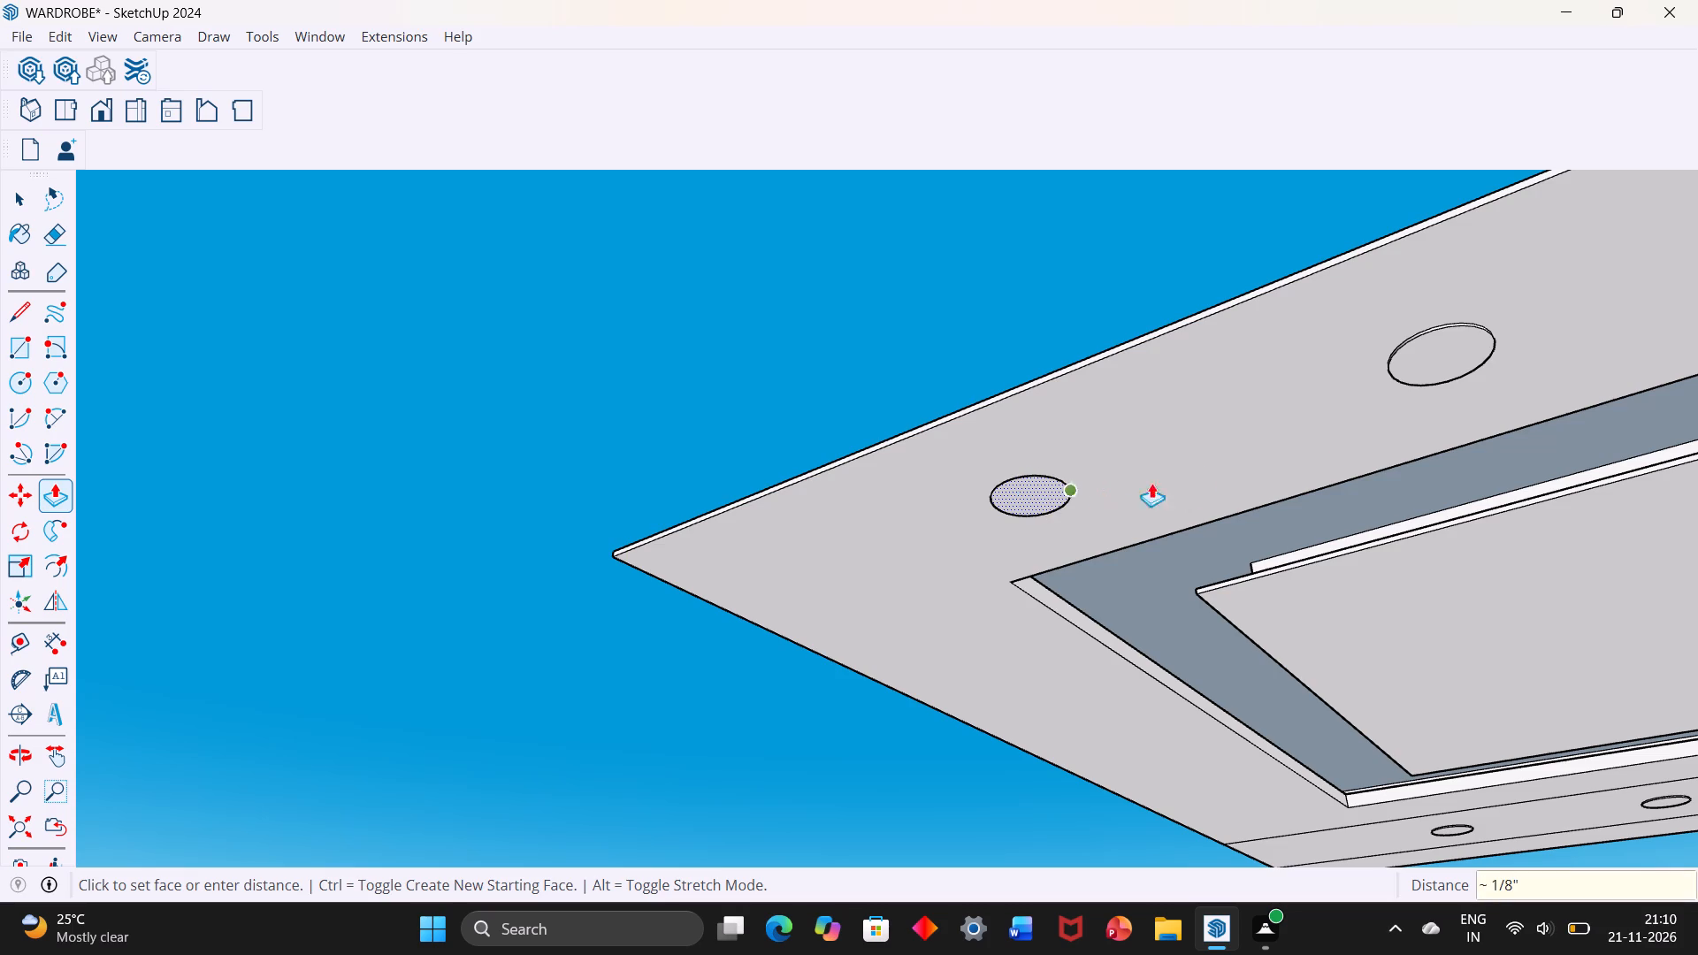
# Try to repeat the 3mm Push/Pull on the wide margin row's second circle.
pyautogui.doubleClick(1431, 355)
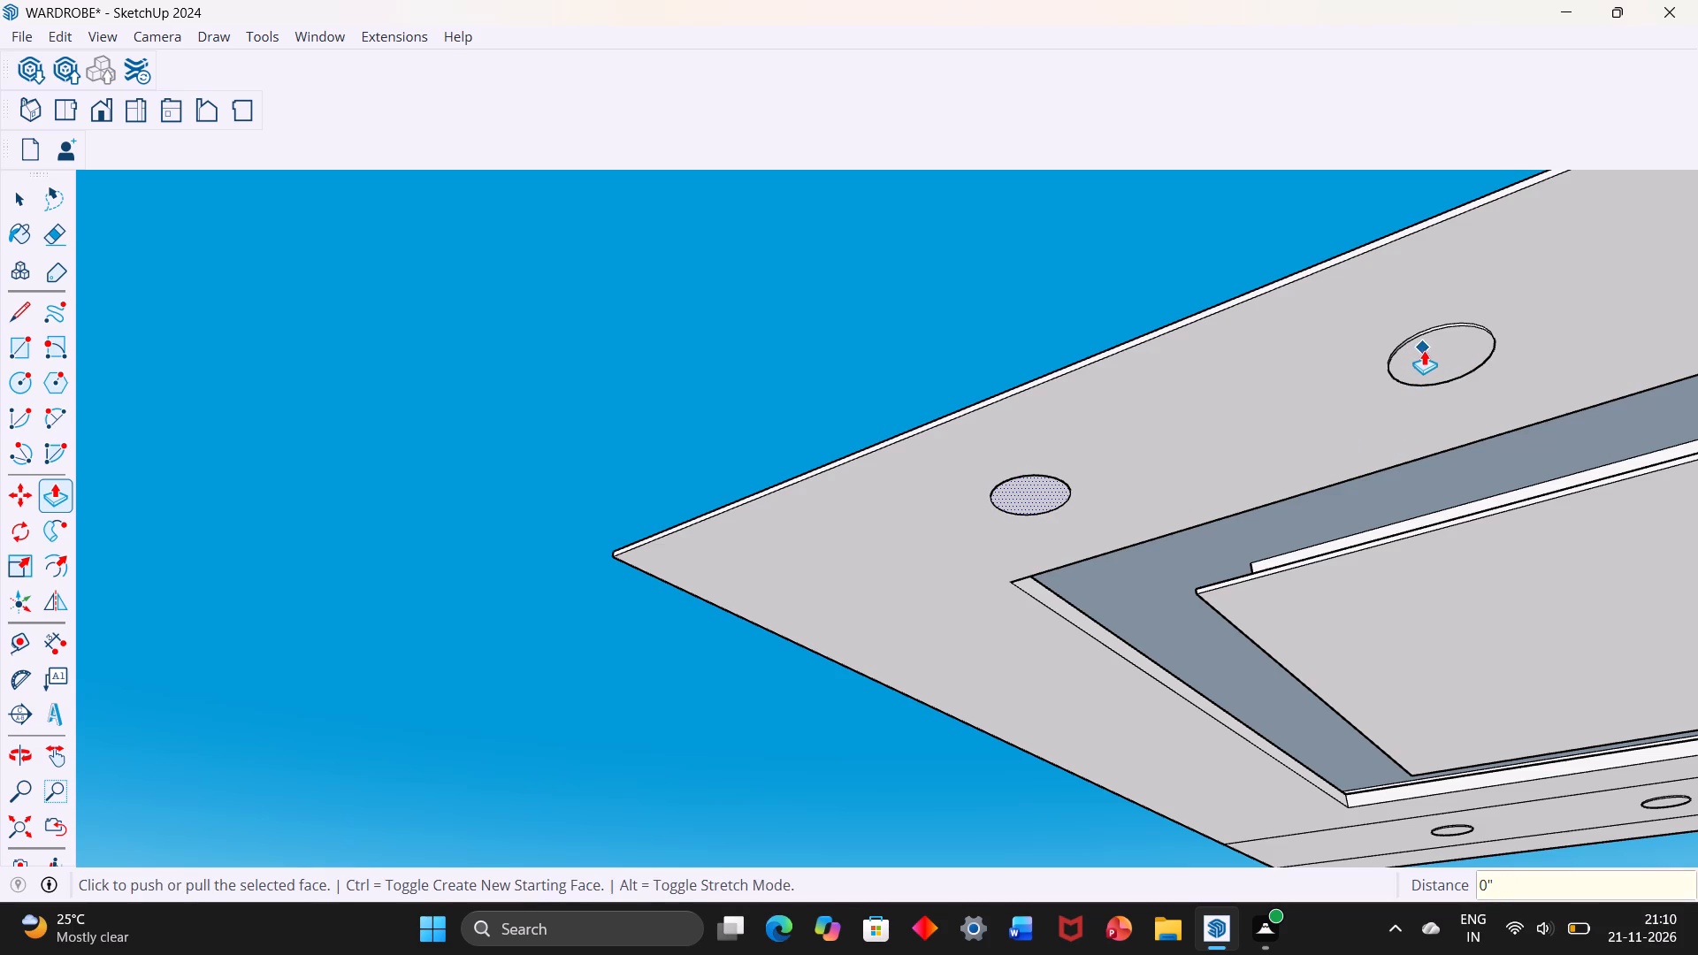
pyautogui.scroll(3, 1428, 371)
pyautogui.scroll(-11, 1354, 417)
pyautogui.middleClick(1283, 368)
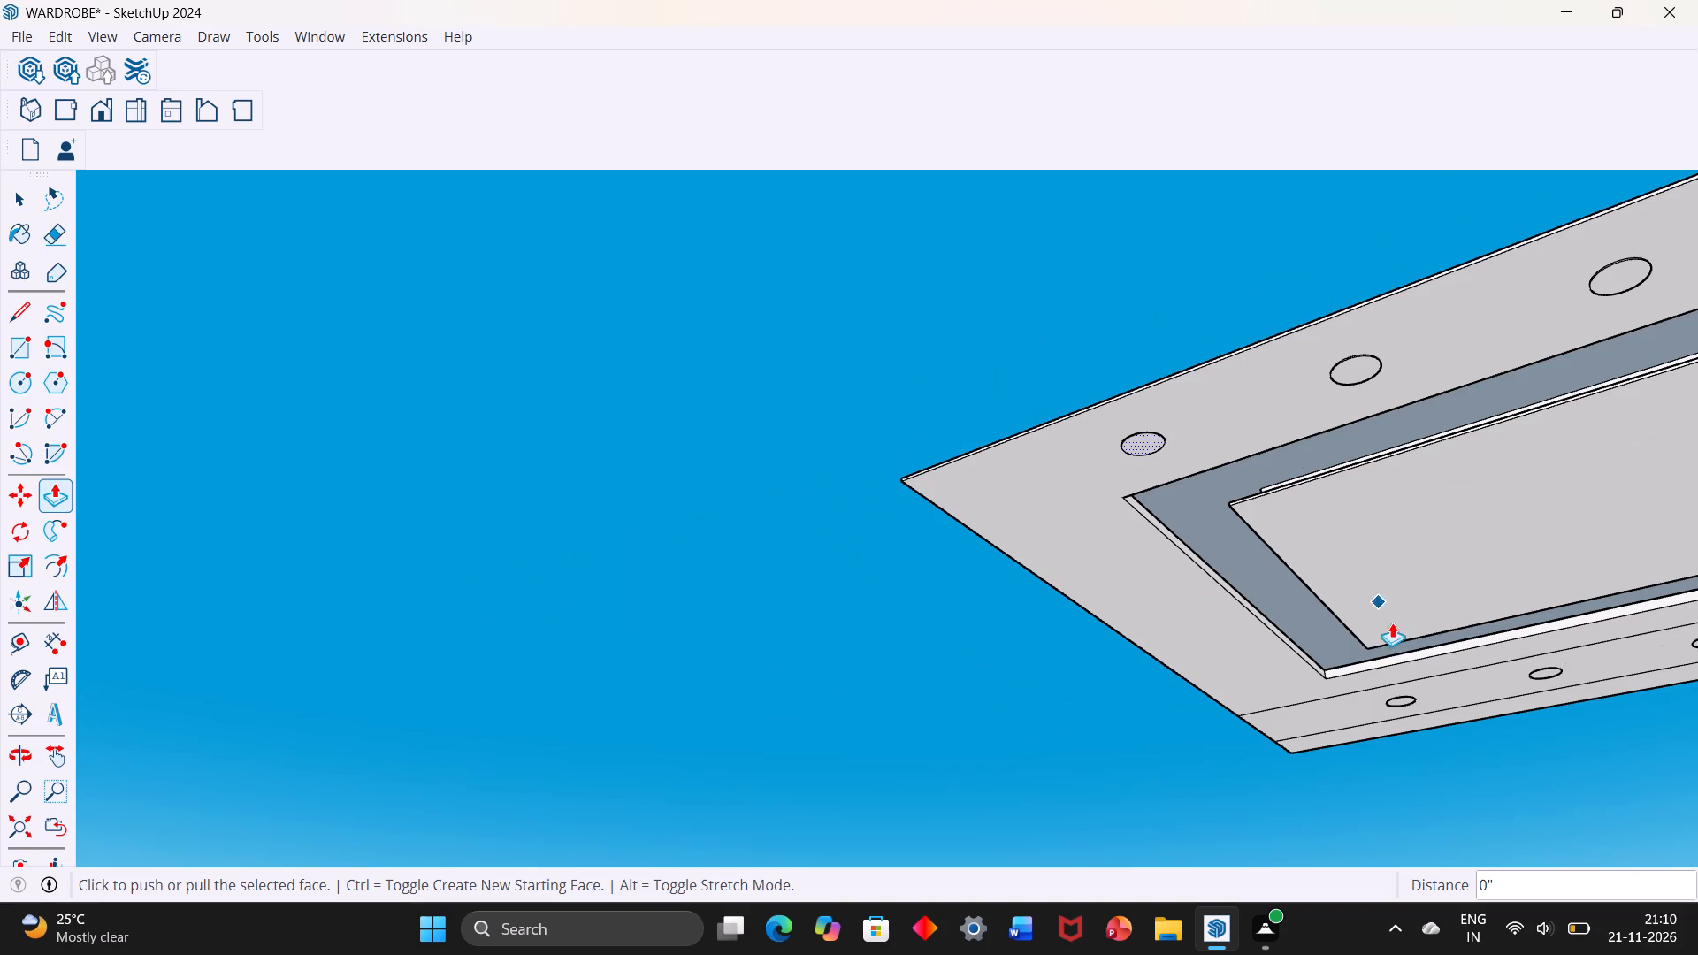
# Push the raised face of the lined strip's first circle inward by 3mm with Push/Pull.
pyautogui.scroll(-5, 1411, 676)
pyautogui.scroll(-4, 1317, 432)
pyautogui.scroll(11, 1357, 592)
pyautogui.scroll(-1, 1379, 622)
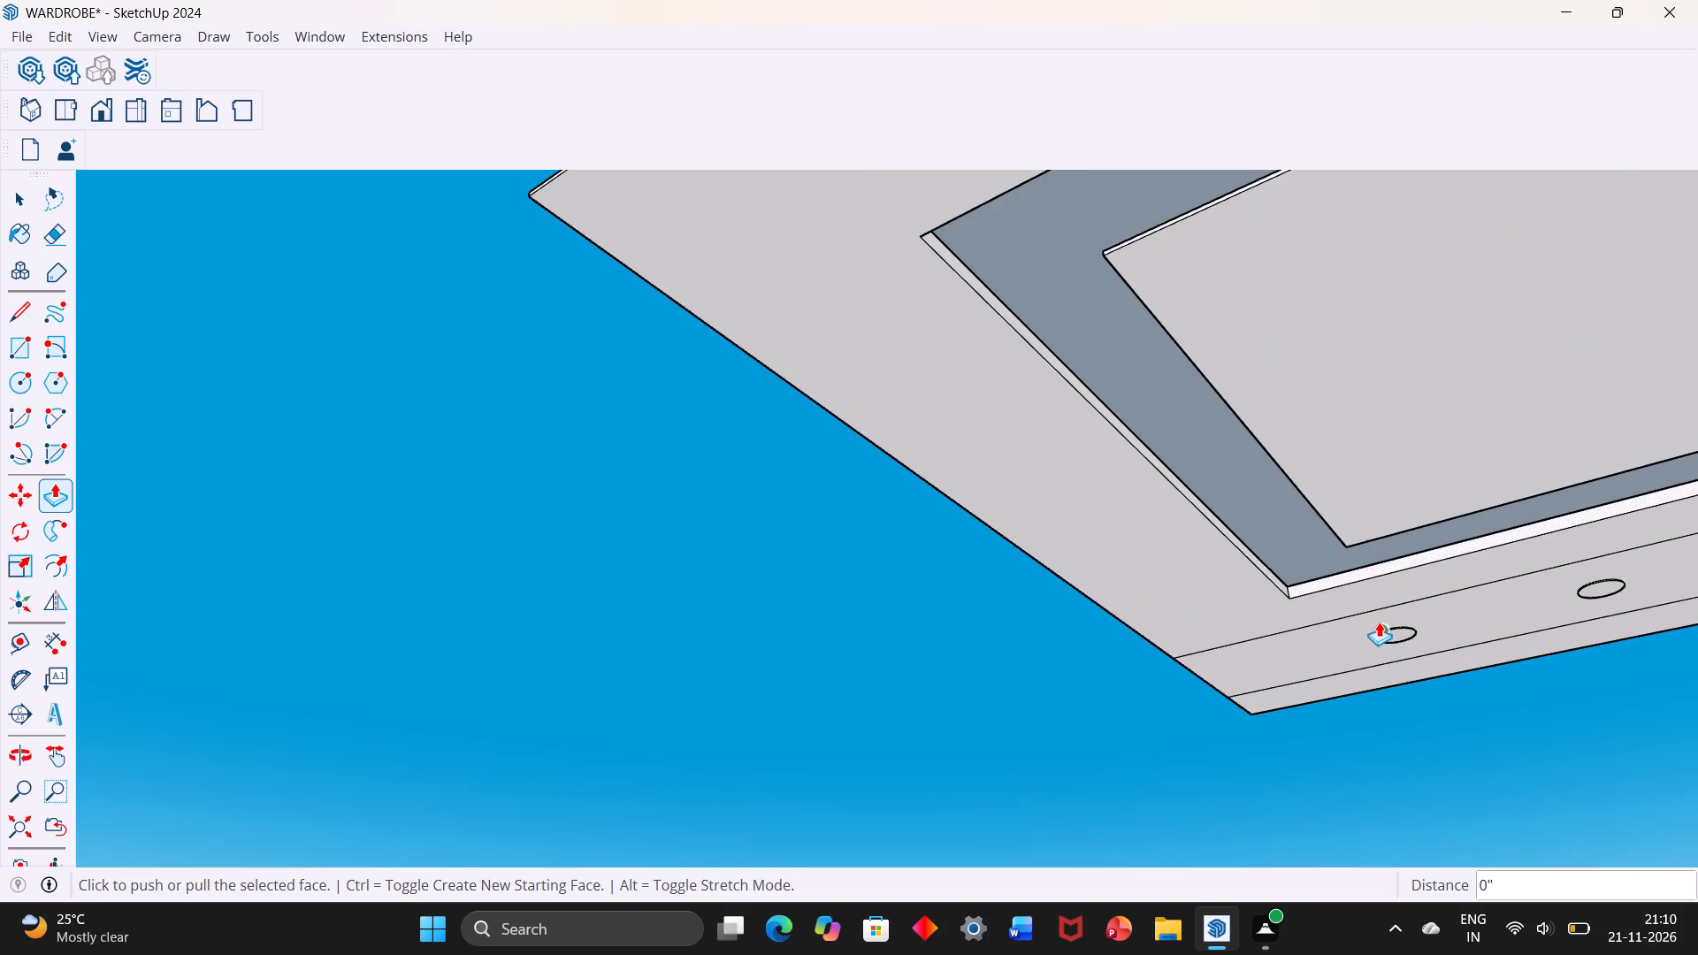
pyautogui.scroll(10, 1387, 630)
pyautogui.press('space')
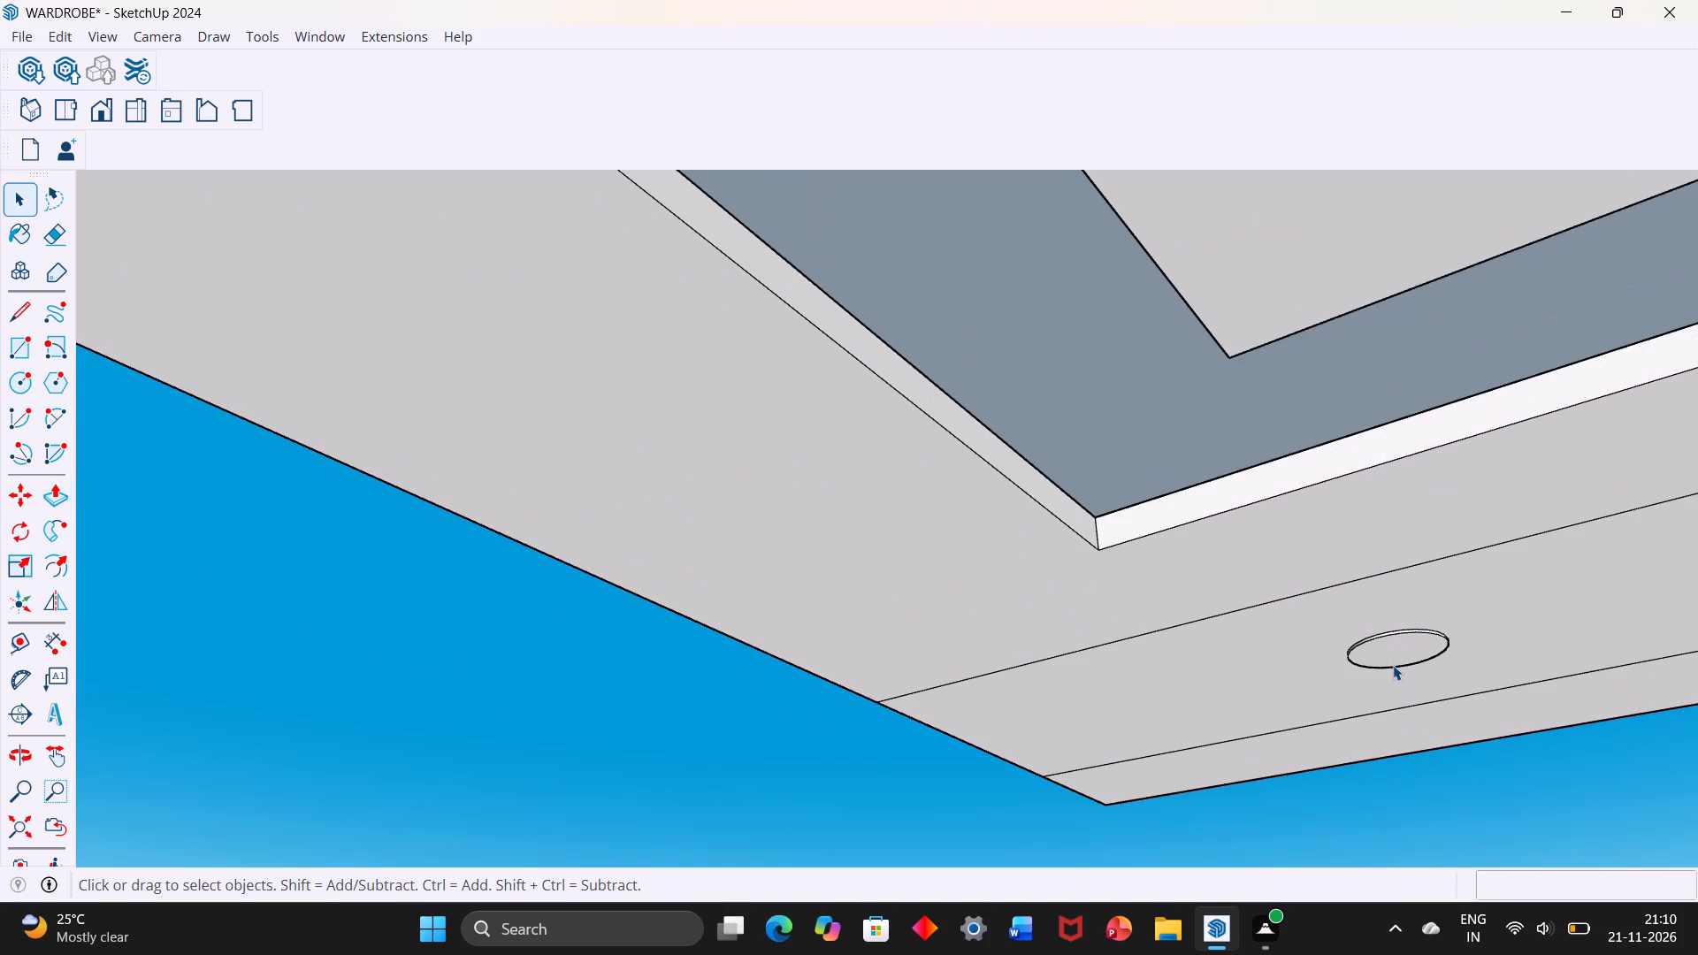
pyautogui.press('p')
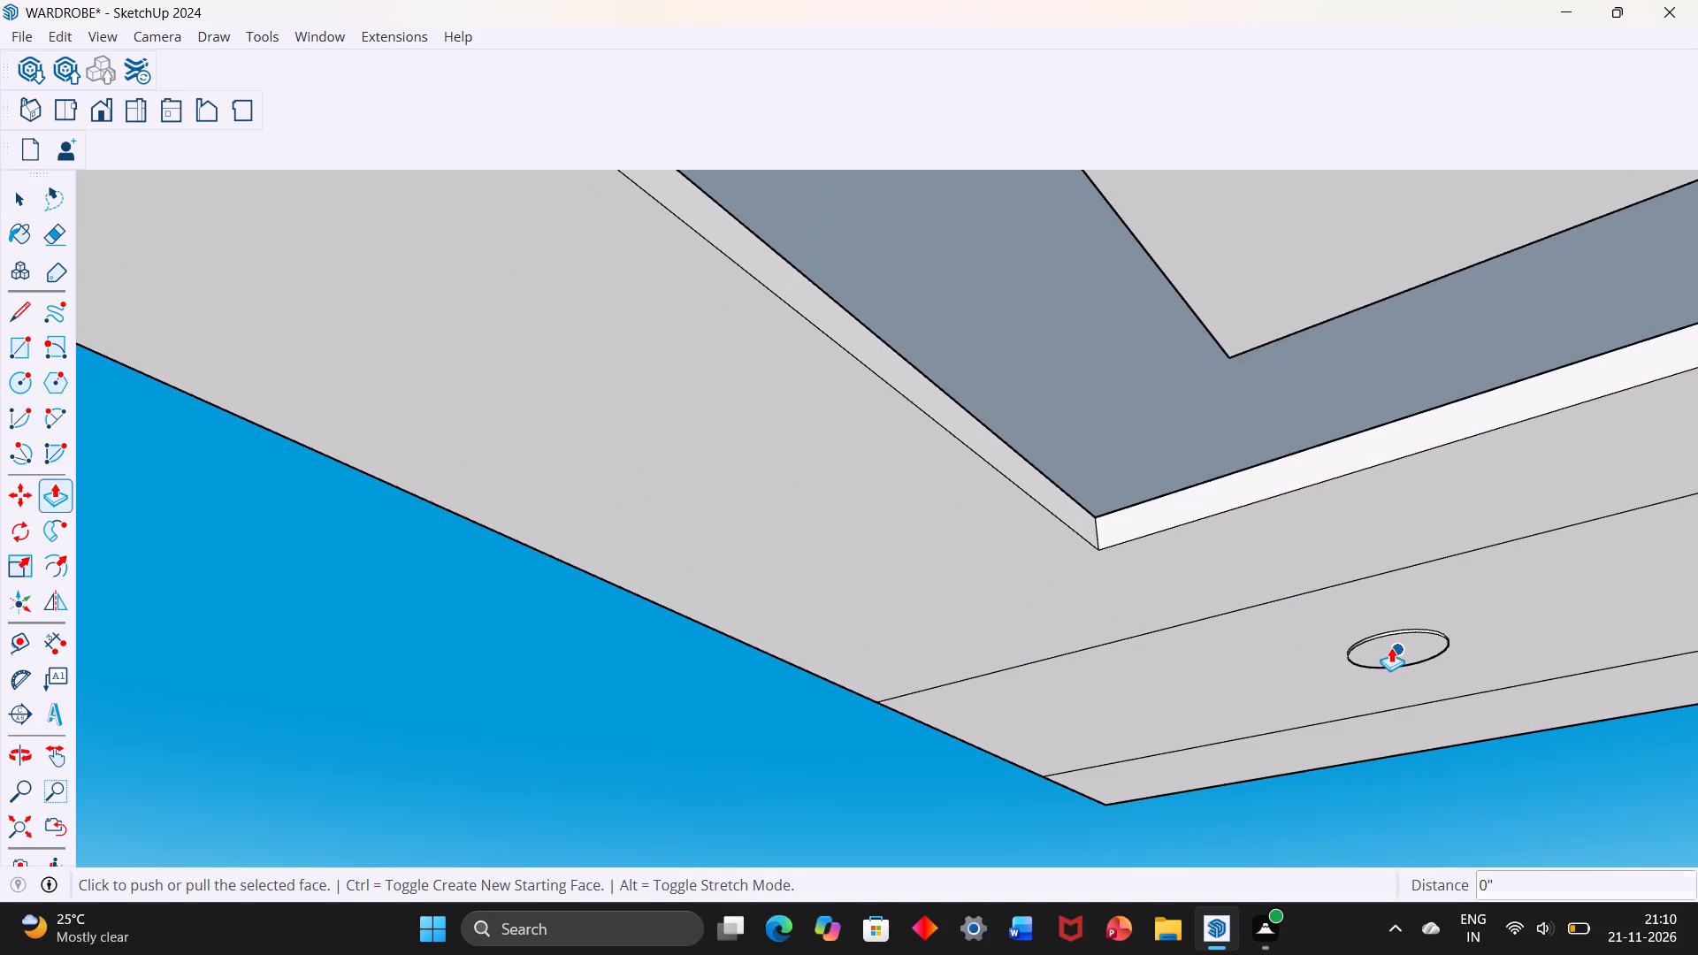
pyautogui.click(1391, 647)
pyautogui.scroll(13, 1387, 643)
pyautogui.press('space')
pyautogui.click(1393, 640)
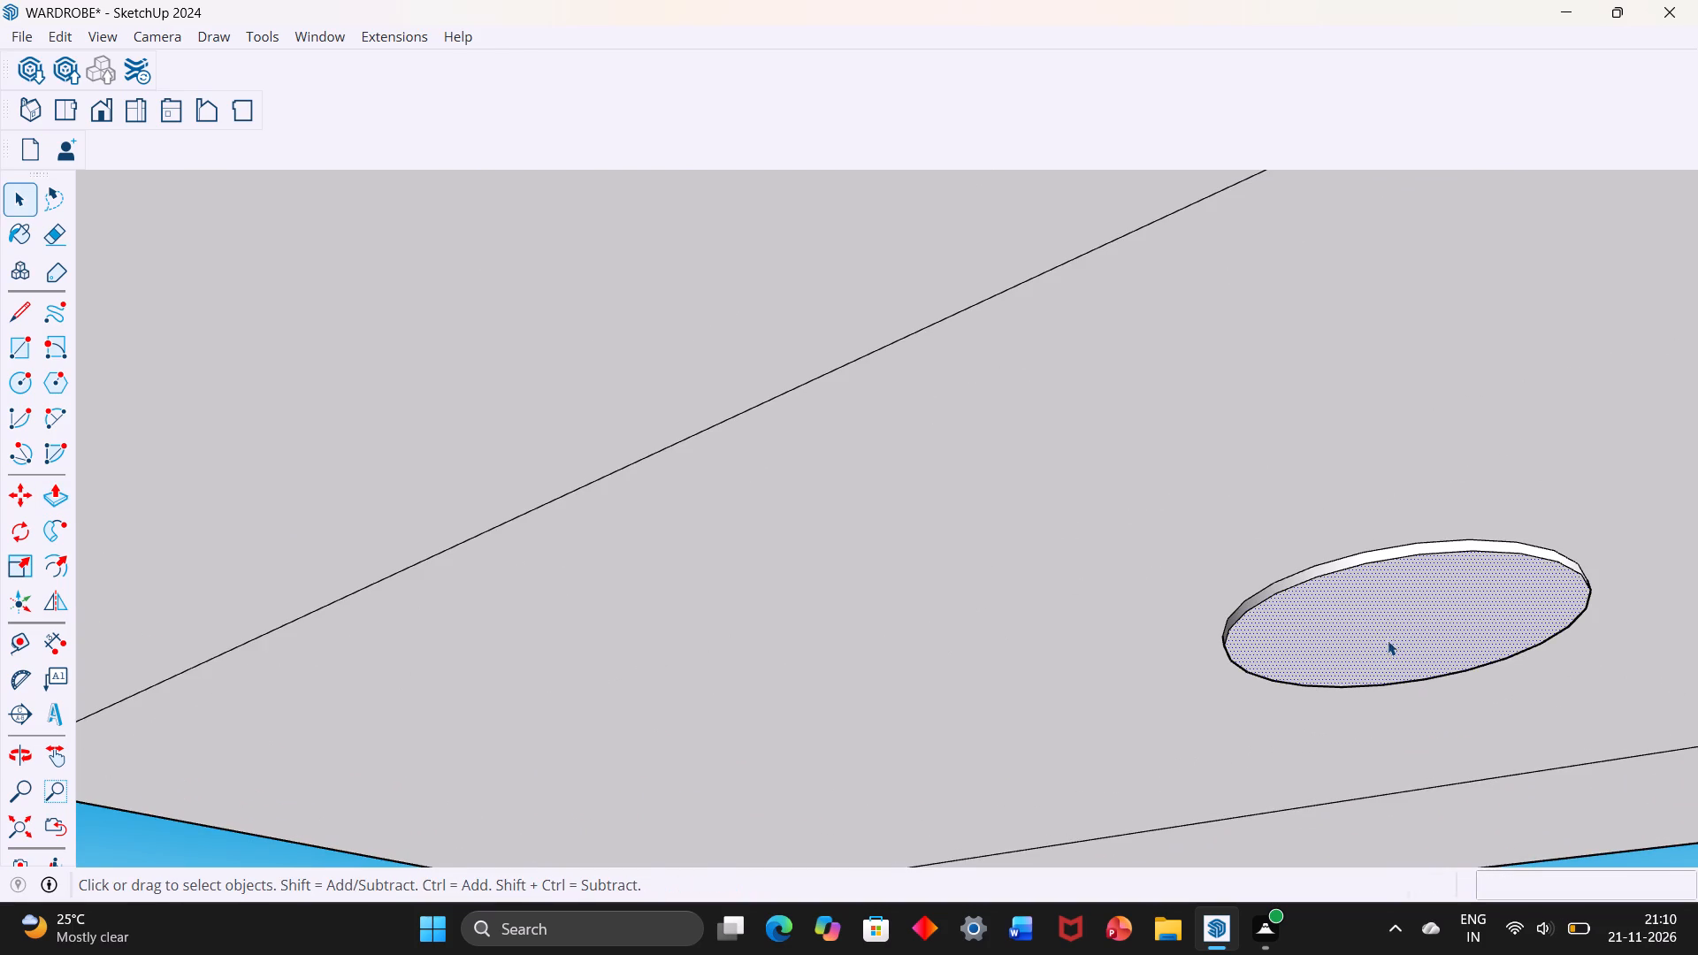
pyautogui.press('p')
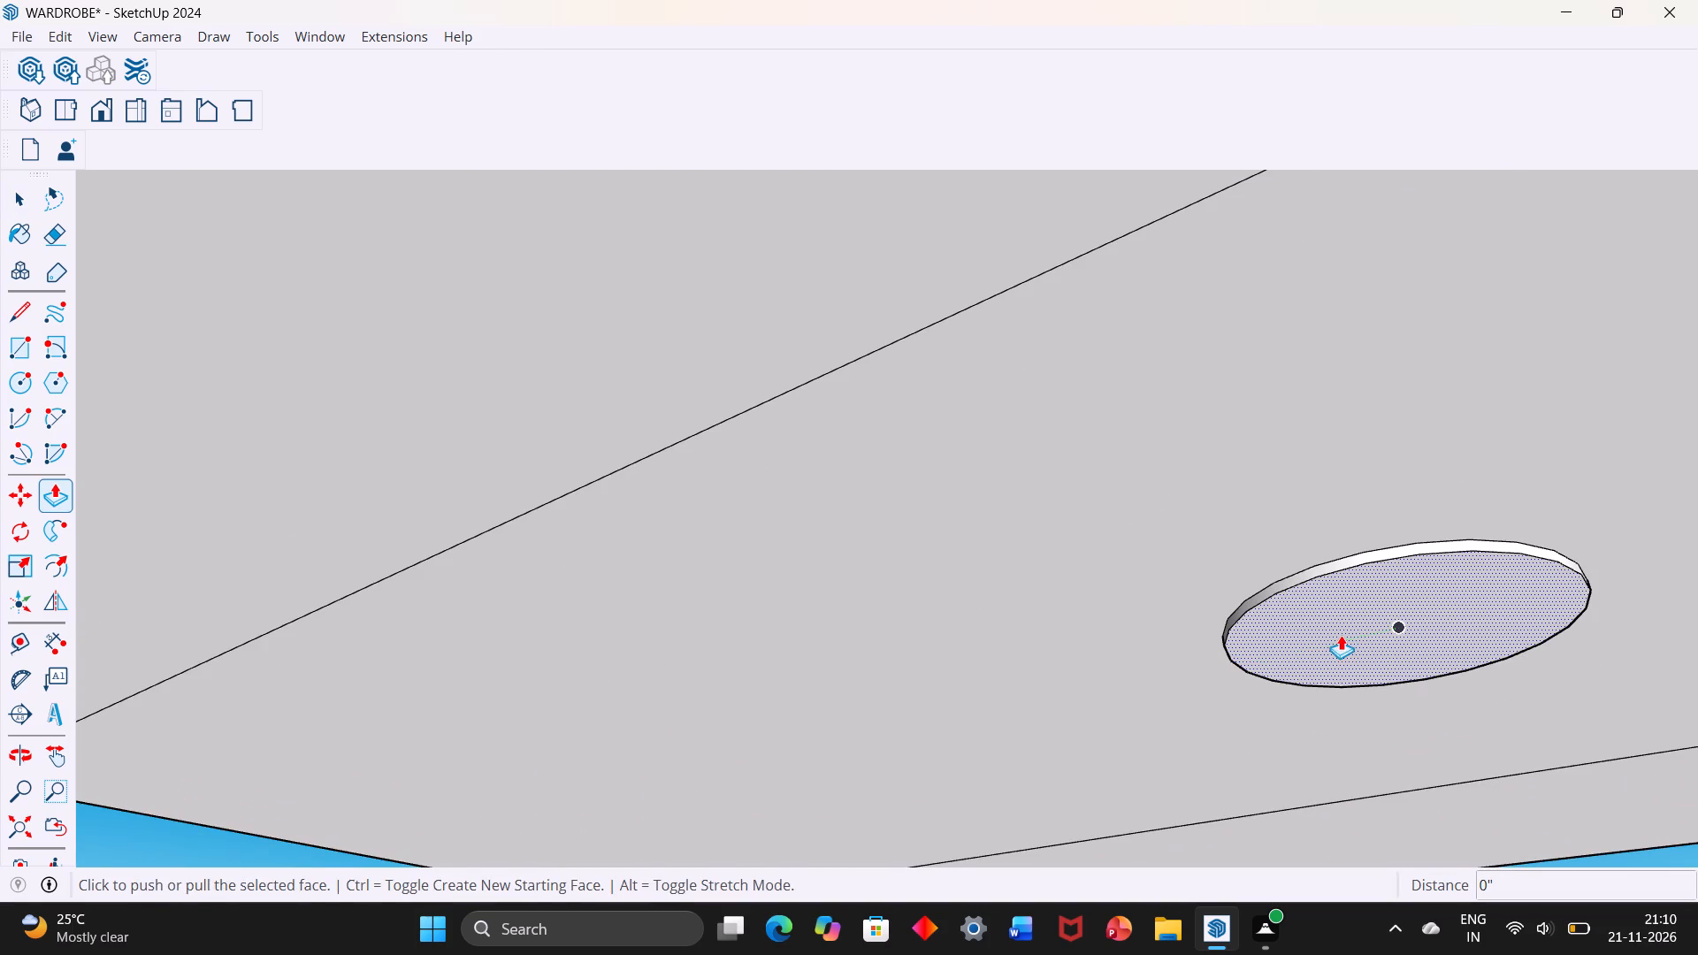
pyautogui.click(1341, 635)
pyautogui.press('3')
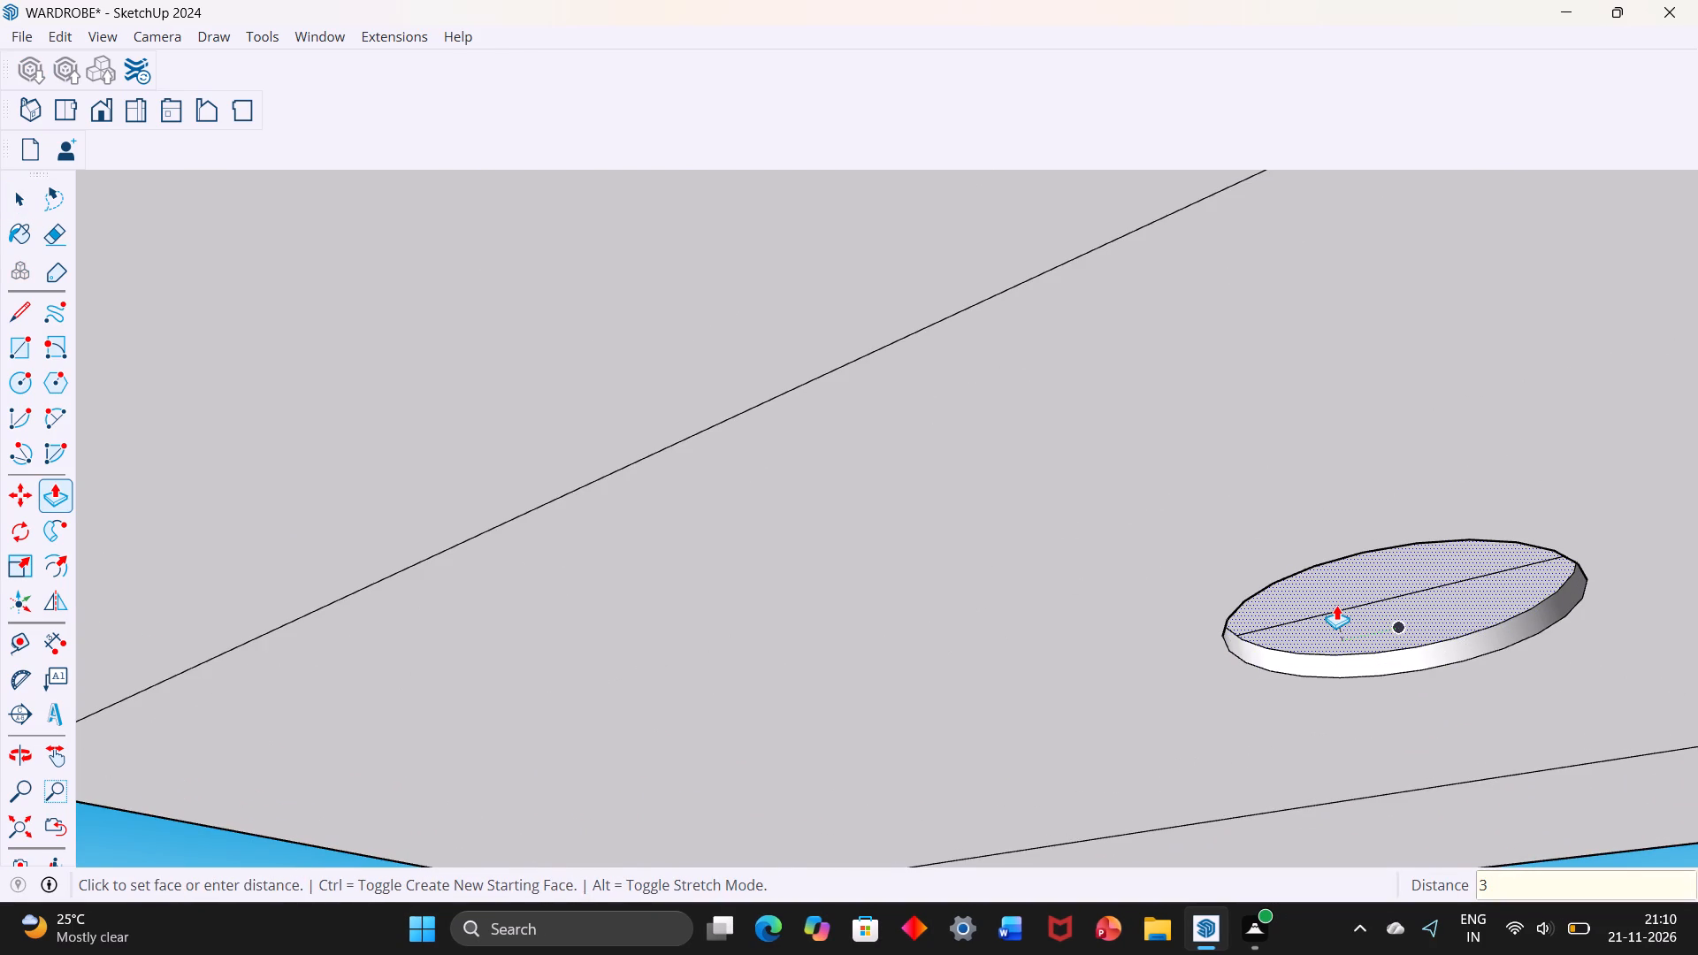
pyautogui.write('mm')
pyautogui.press('Return')
# Push the raised face of the lined strip's second circle inward by 3mm with Push/Pull.
pyautogui.scroll(-15, 1287, 691)
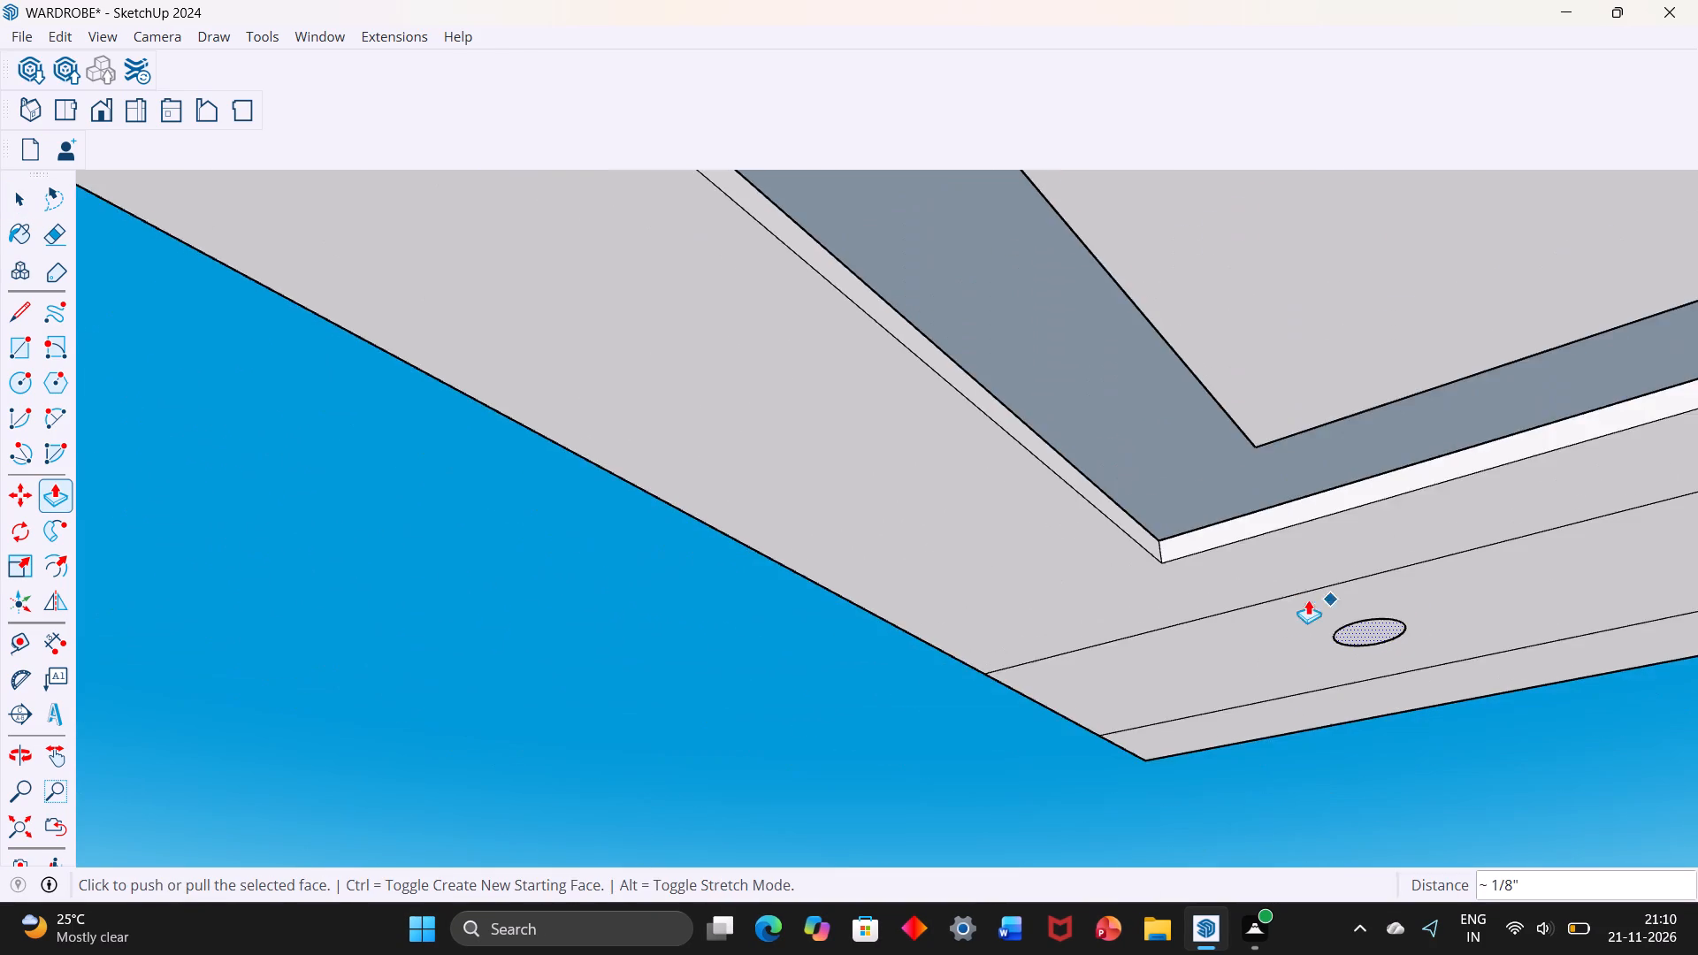
pyautogui.scroll(-13, 1308, 600)
pyautogui.scroll(11, 1506, 587)
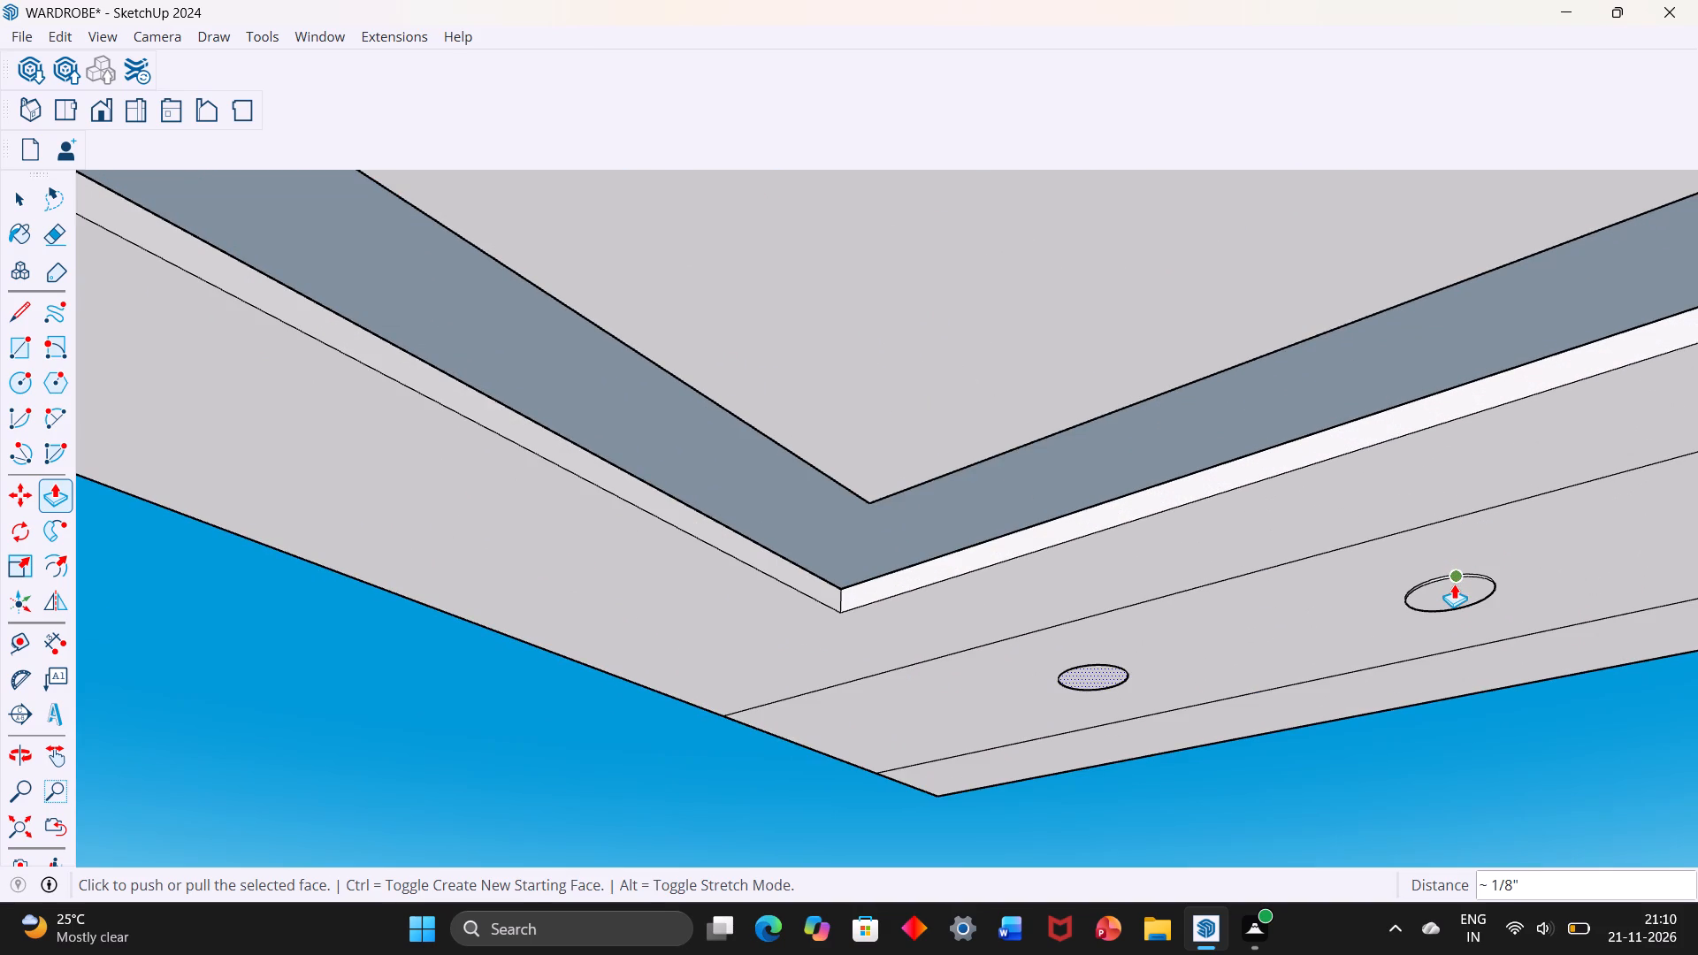
pyautogui.doubleClick(1454, 584)
pyautogui.scroll(5, 1449, 588)
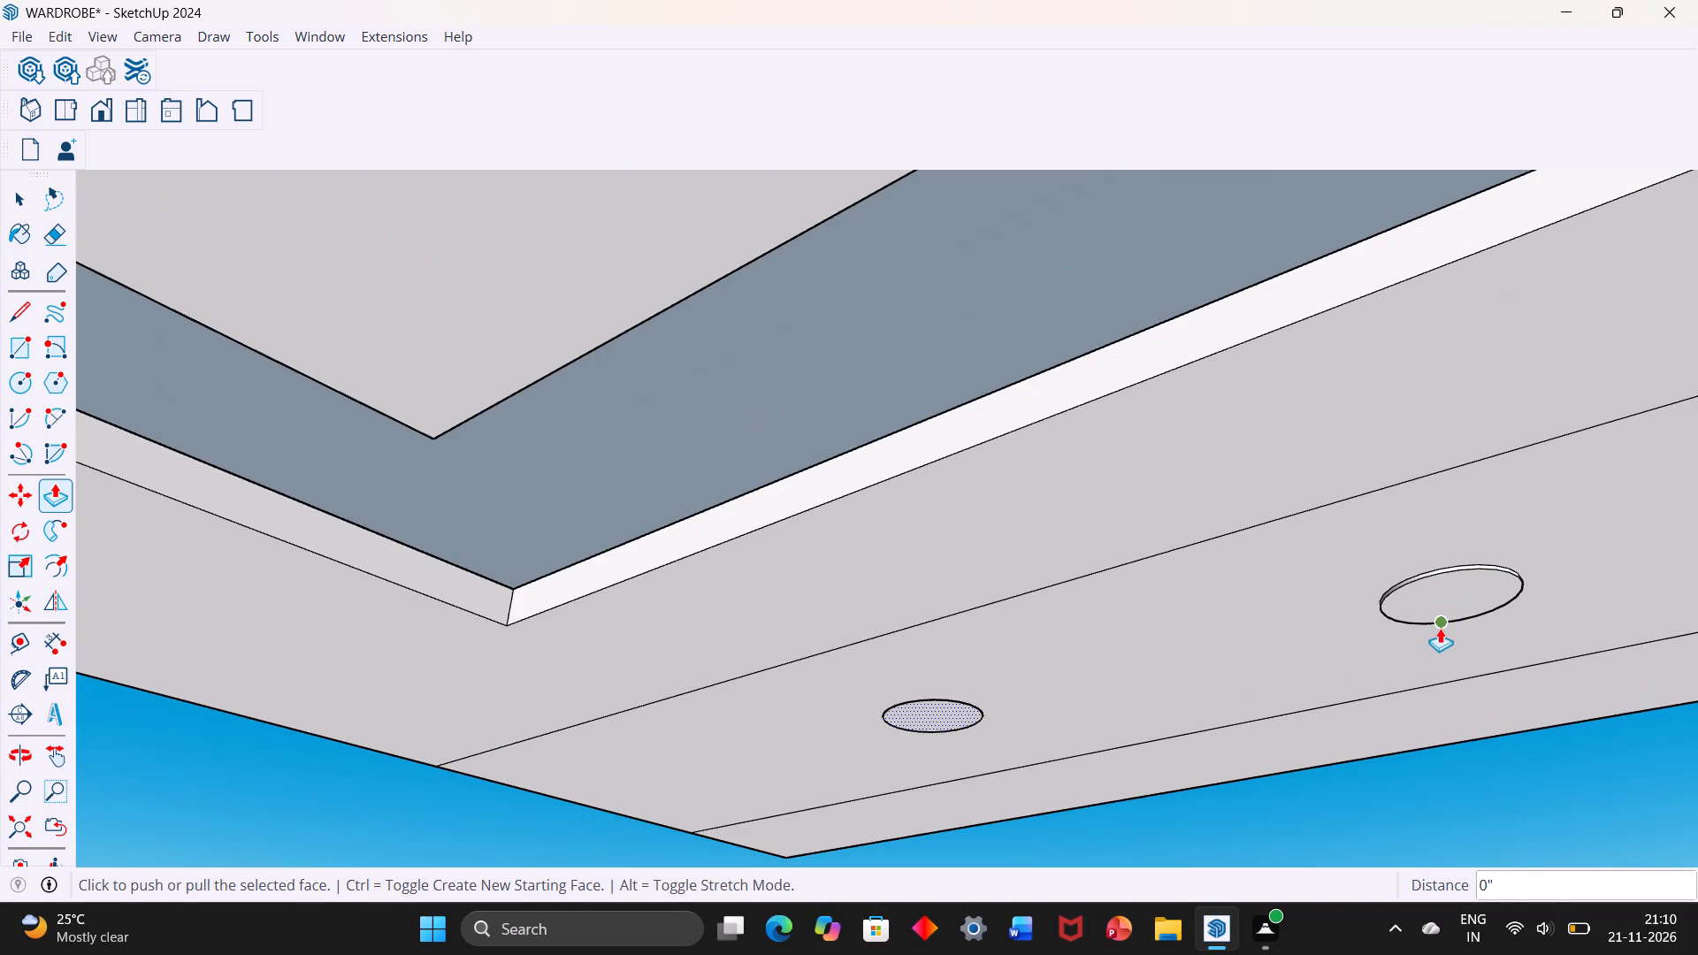
pyautogui.press('space')
pyautogui.click(1441, 606)
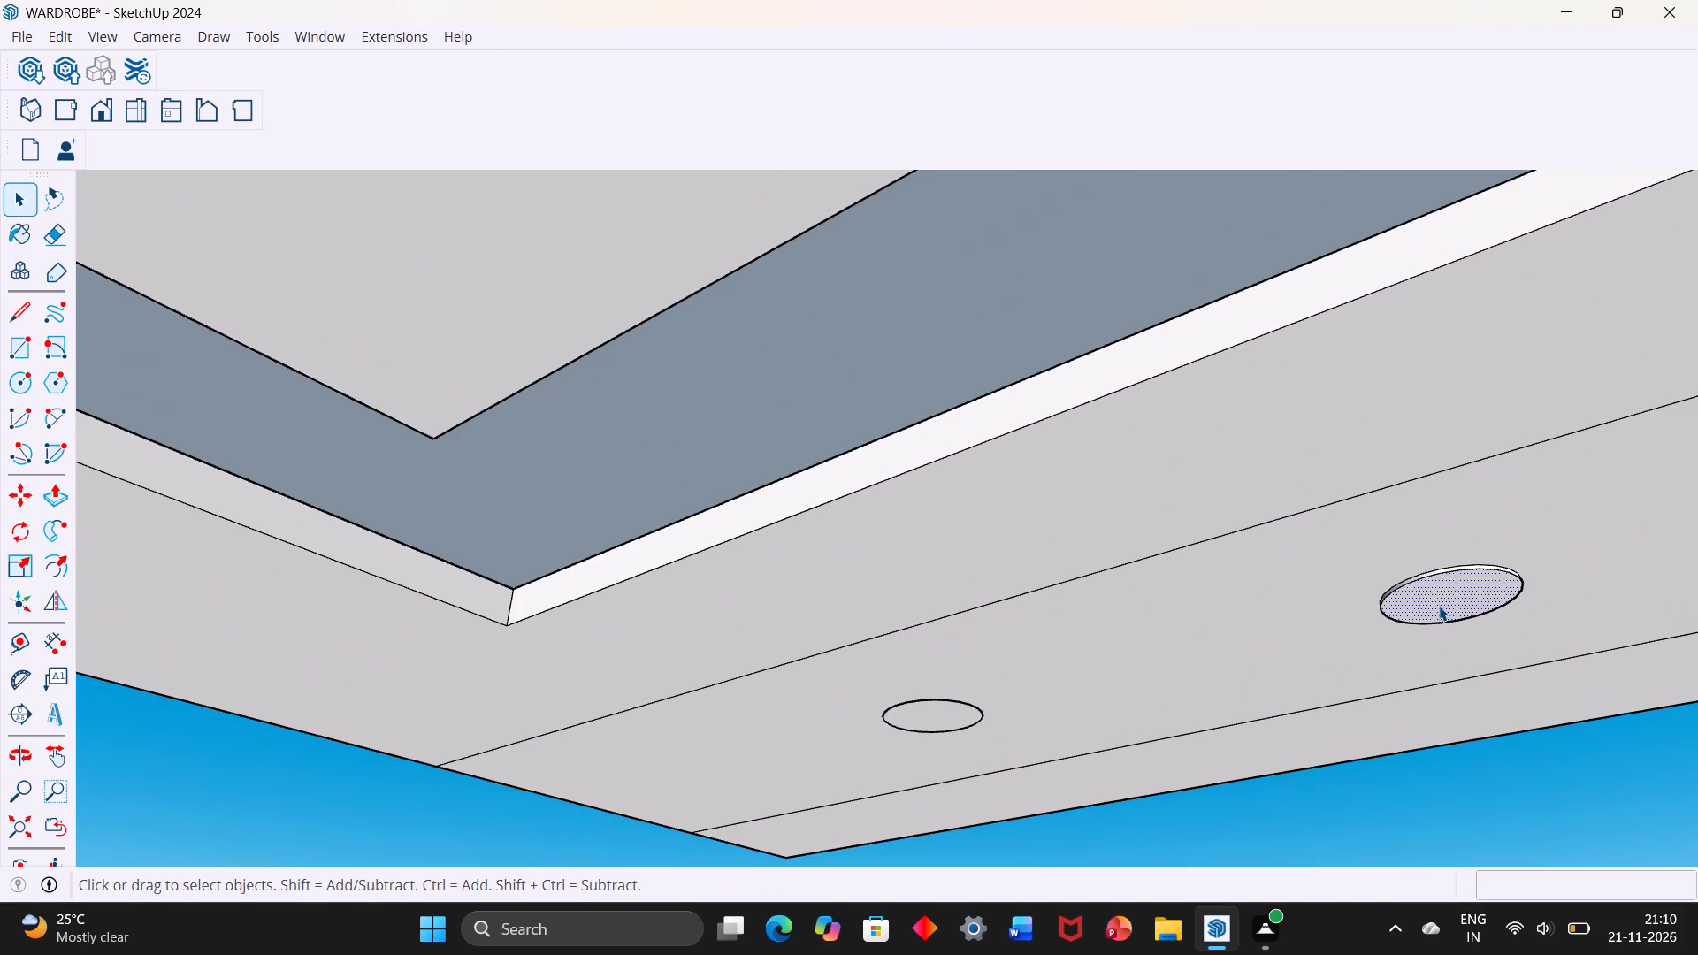
pyautogui.press('p')
pyautogui.click(1439, 607)
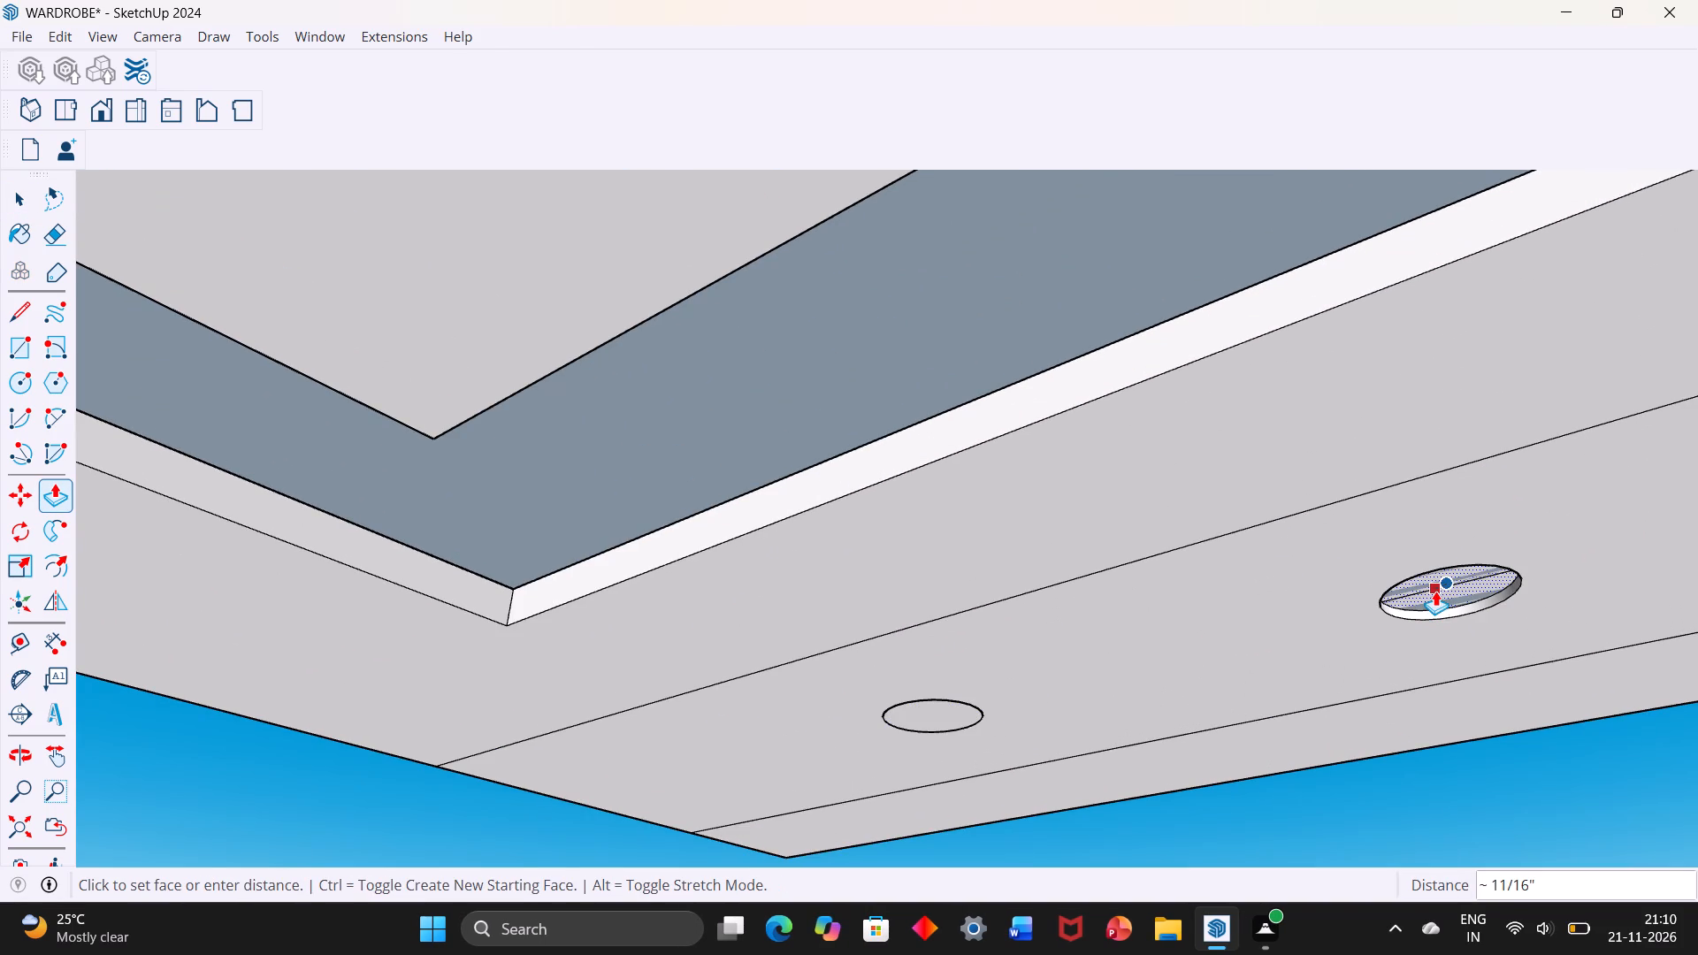
pyautogui.write('3mm')
pyautogui.press('Return')
# Push the raised face of the lined strip's third circle inward by 3mm with Push/Pull.
pyautogui.scroll(-20, 1395, 634)
pyautogui.scroll(-1, 1395, 634)
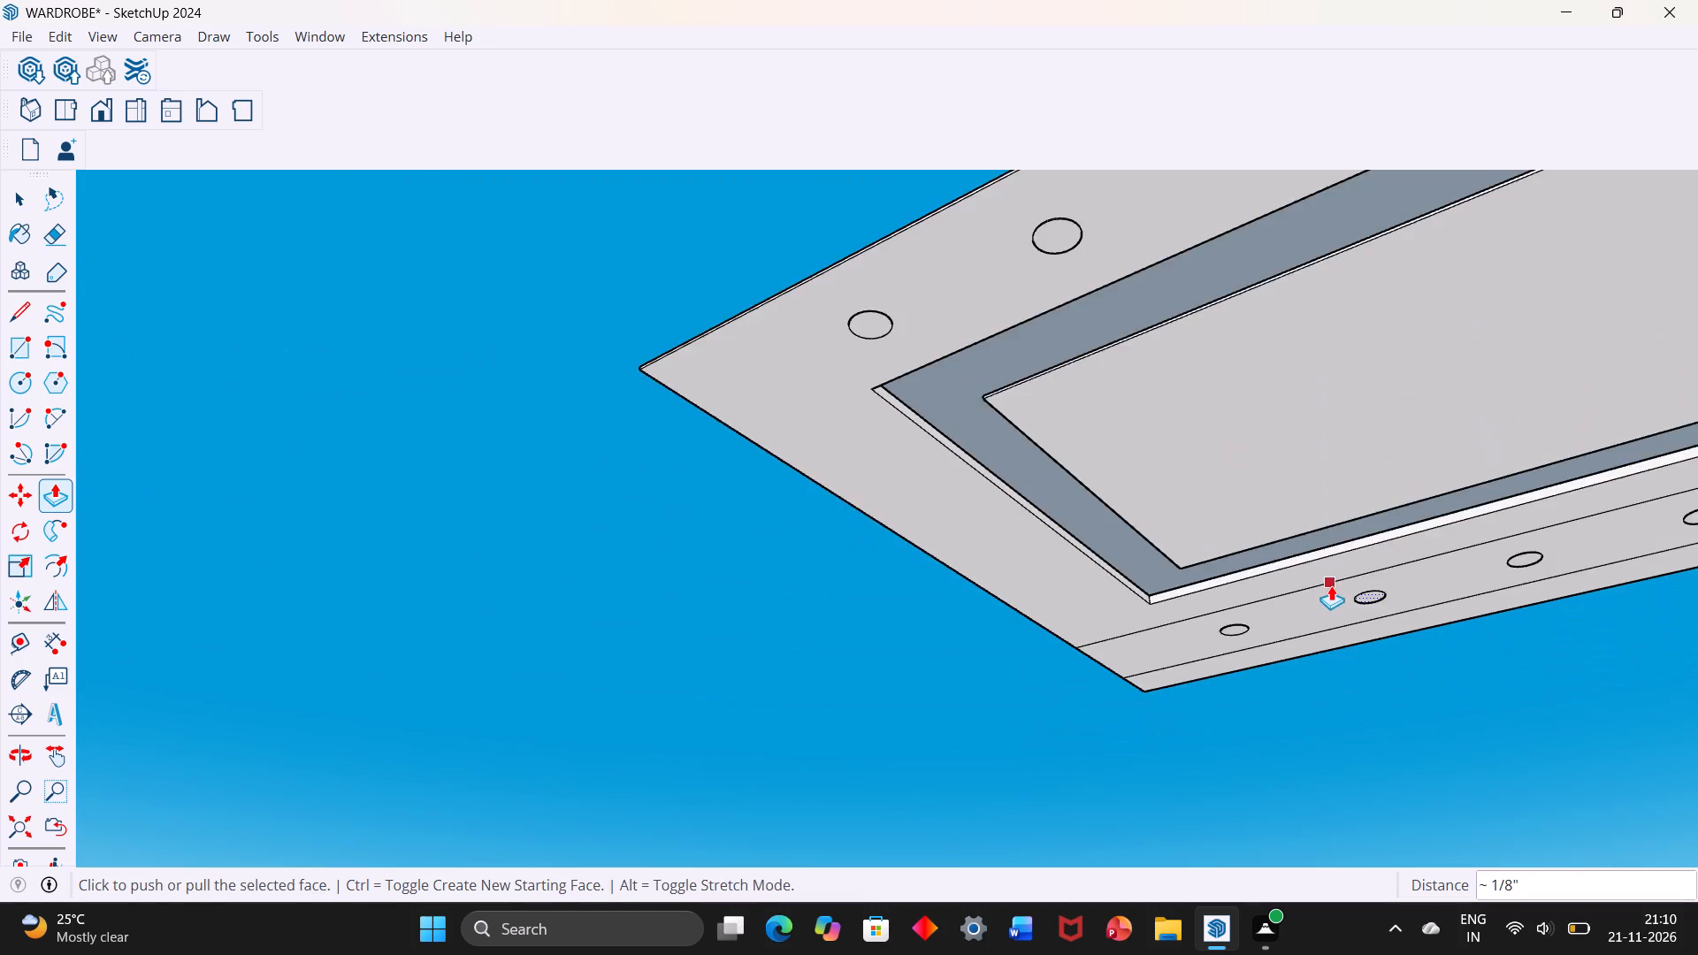
pyautogui.scroll(-3, 1331, 585)
pyautogui.scroll(11, 1569, 579)
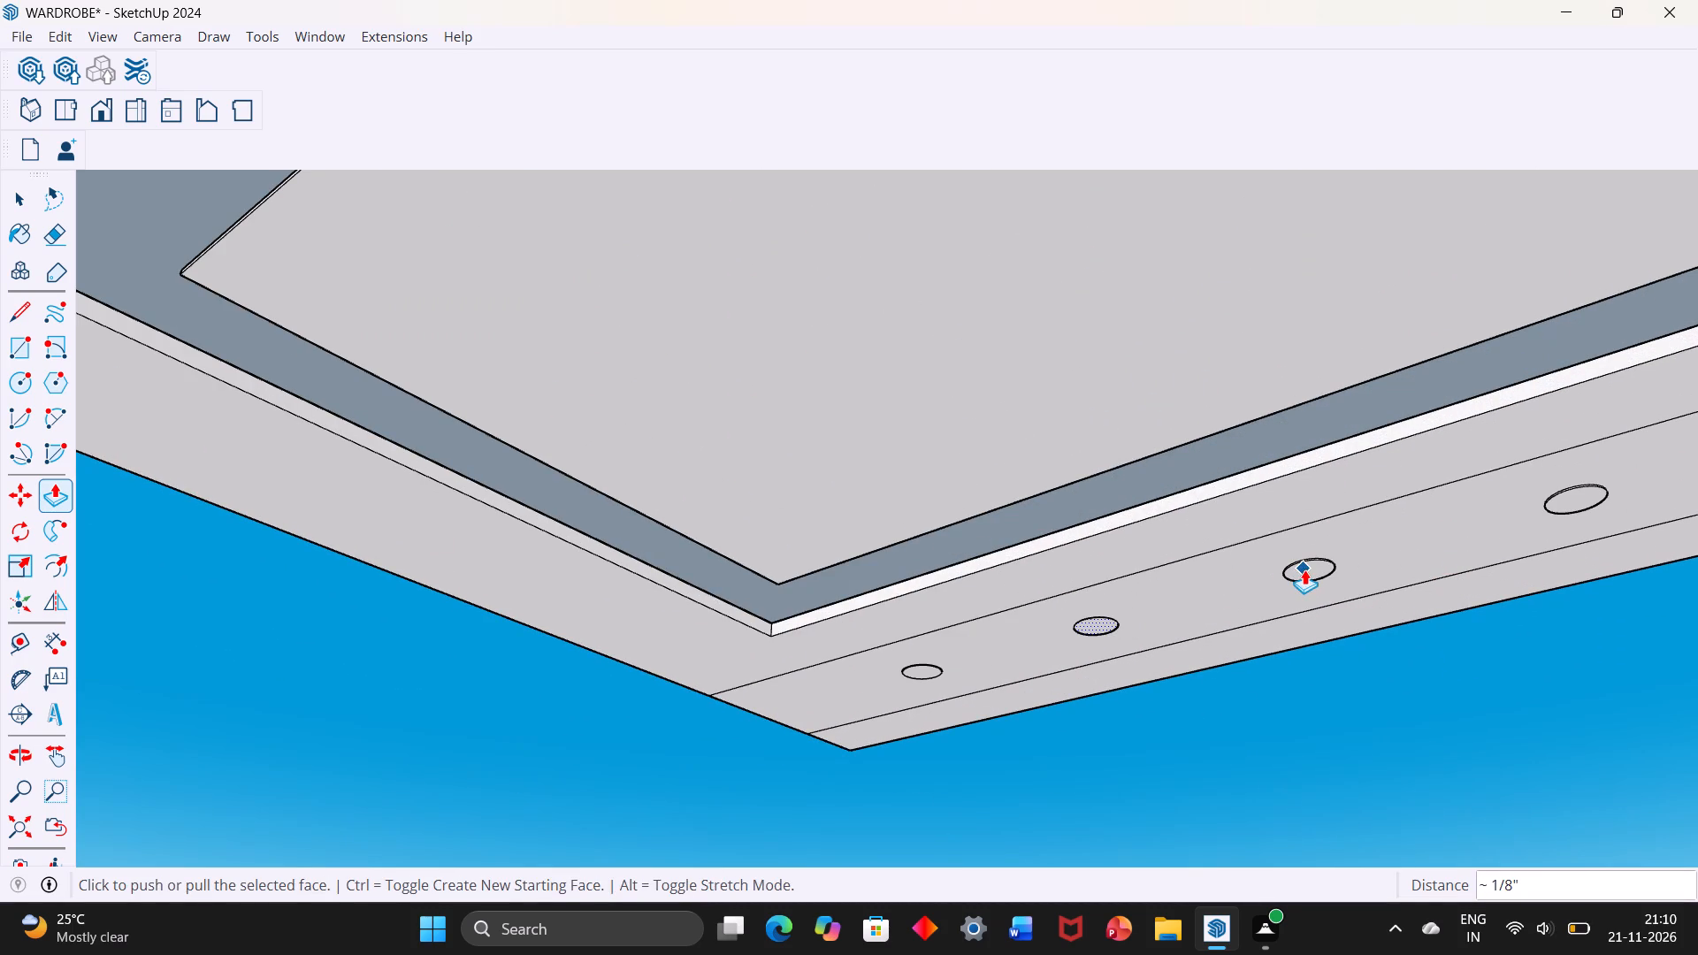
pyautogui.press('space')
pyautogui.click(1304, 569)
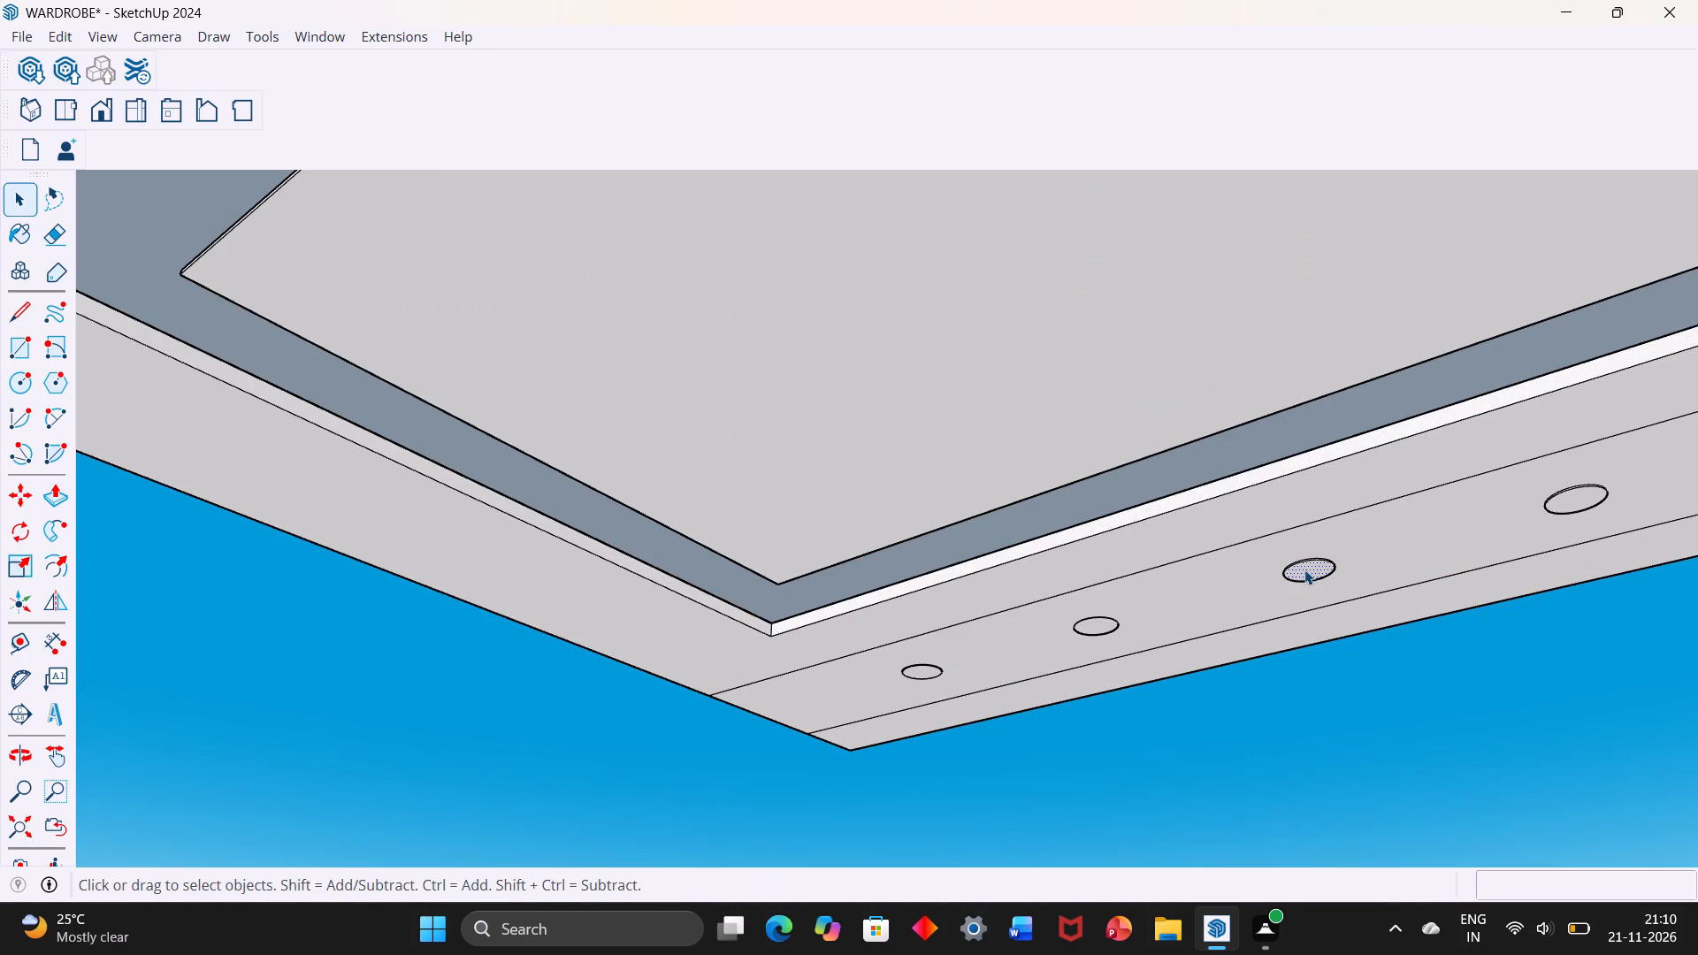
pyautogui.press('p')
pyautogui.click(1306, 568)
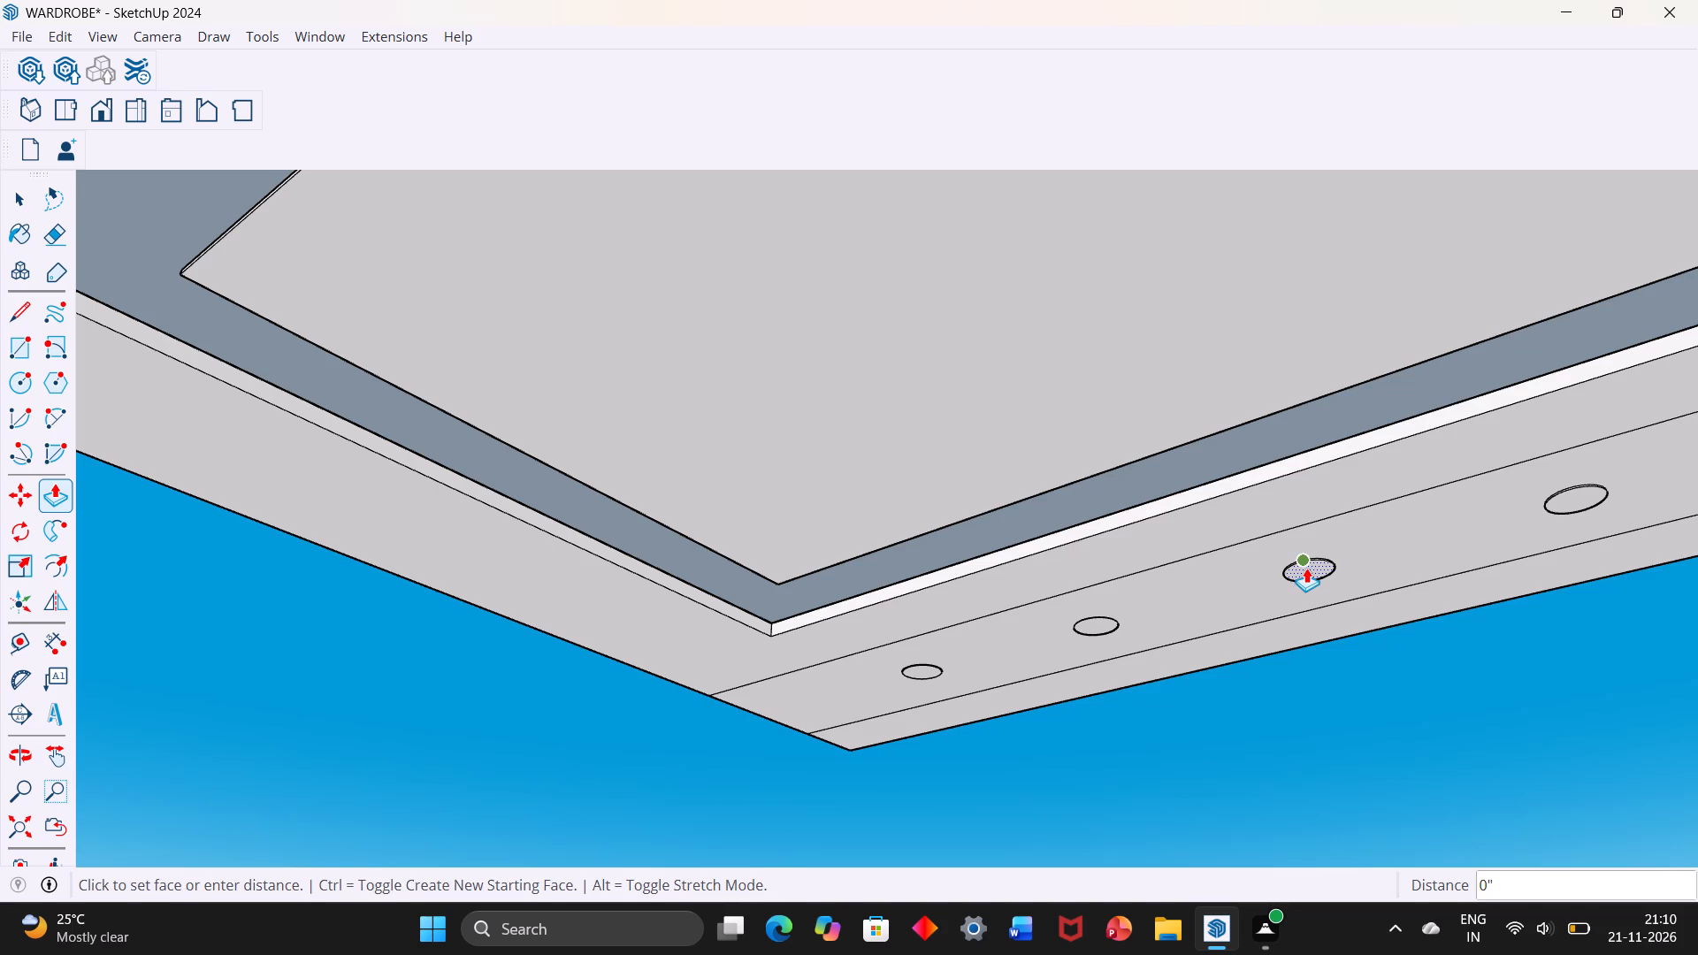
pyautogui.scroll(5, 1312, 561)
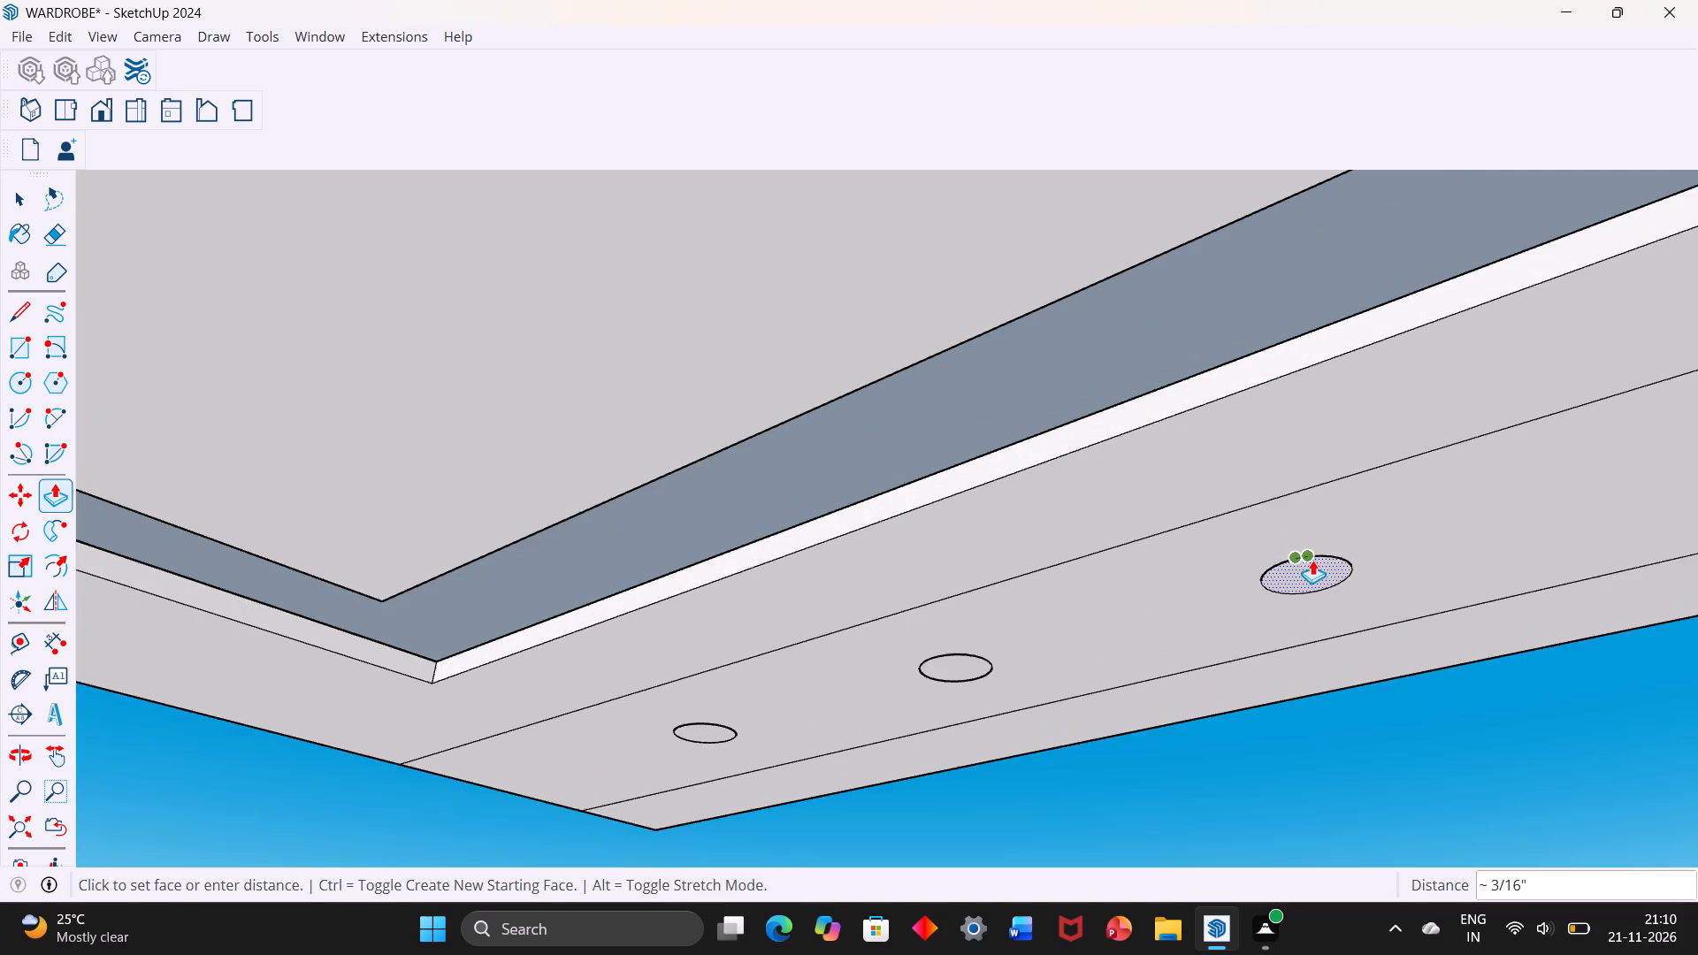
pyautogui.scroll(6, 1312, 560)
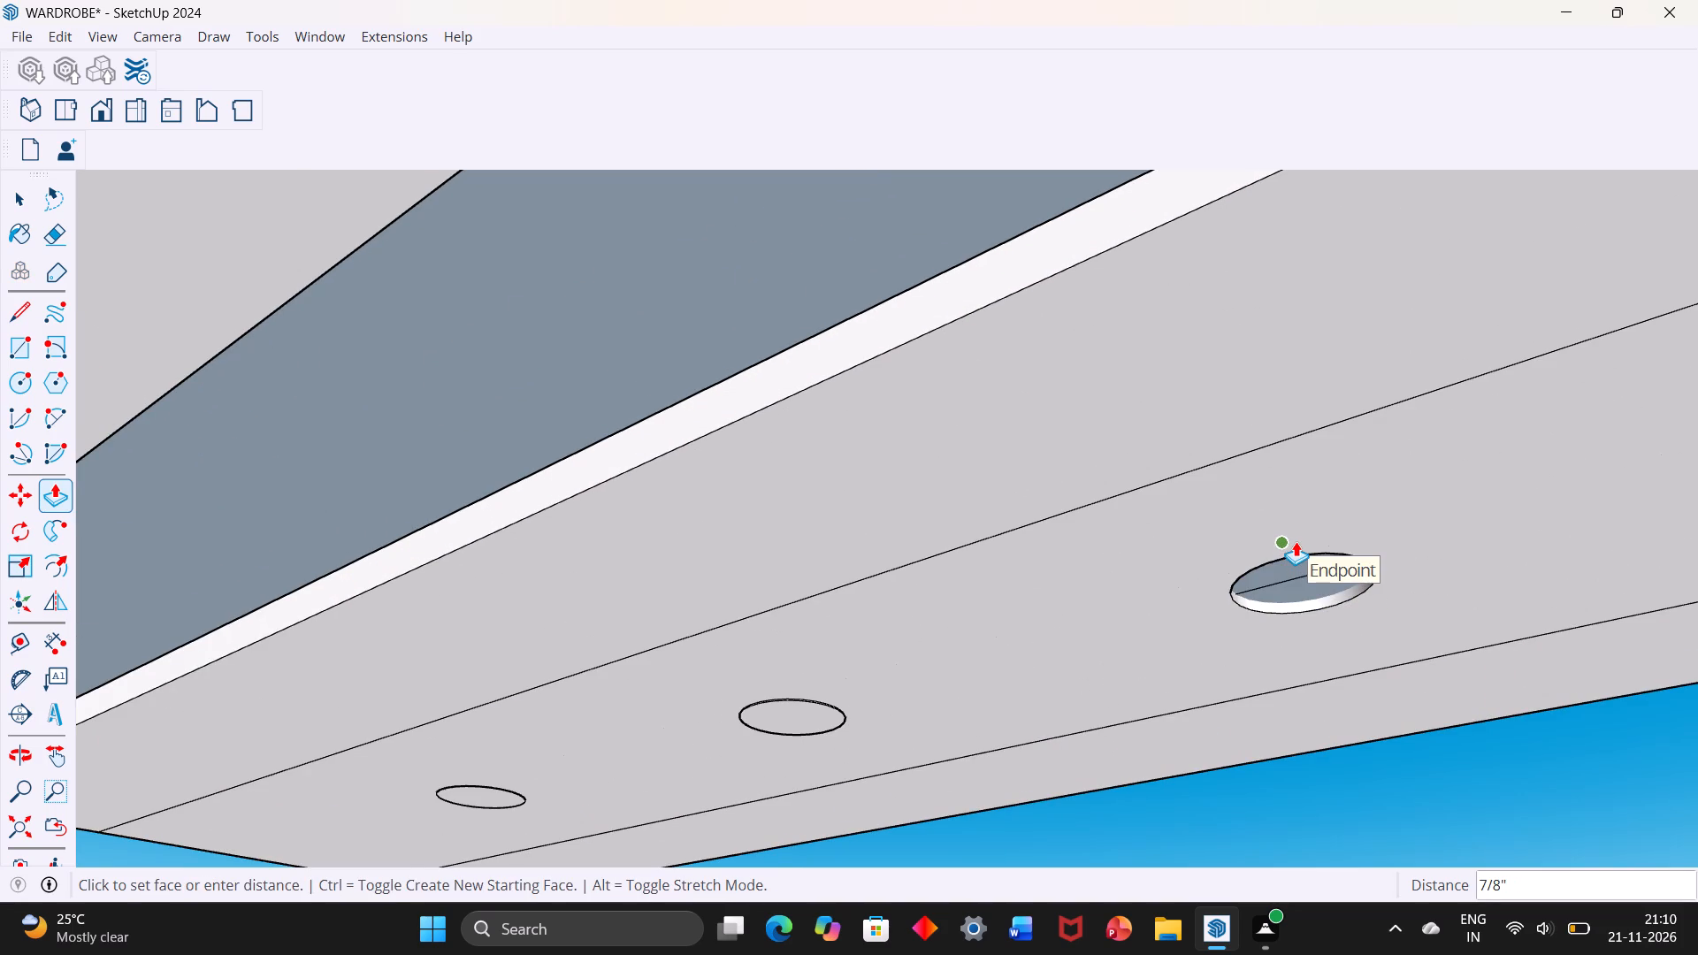
pyautogui.press('3')
pyautogui.write('mm')
pyautogui.press('Return')
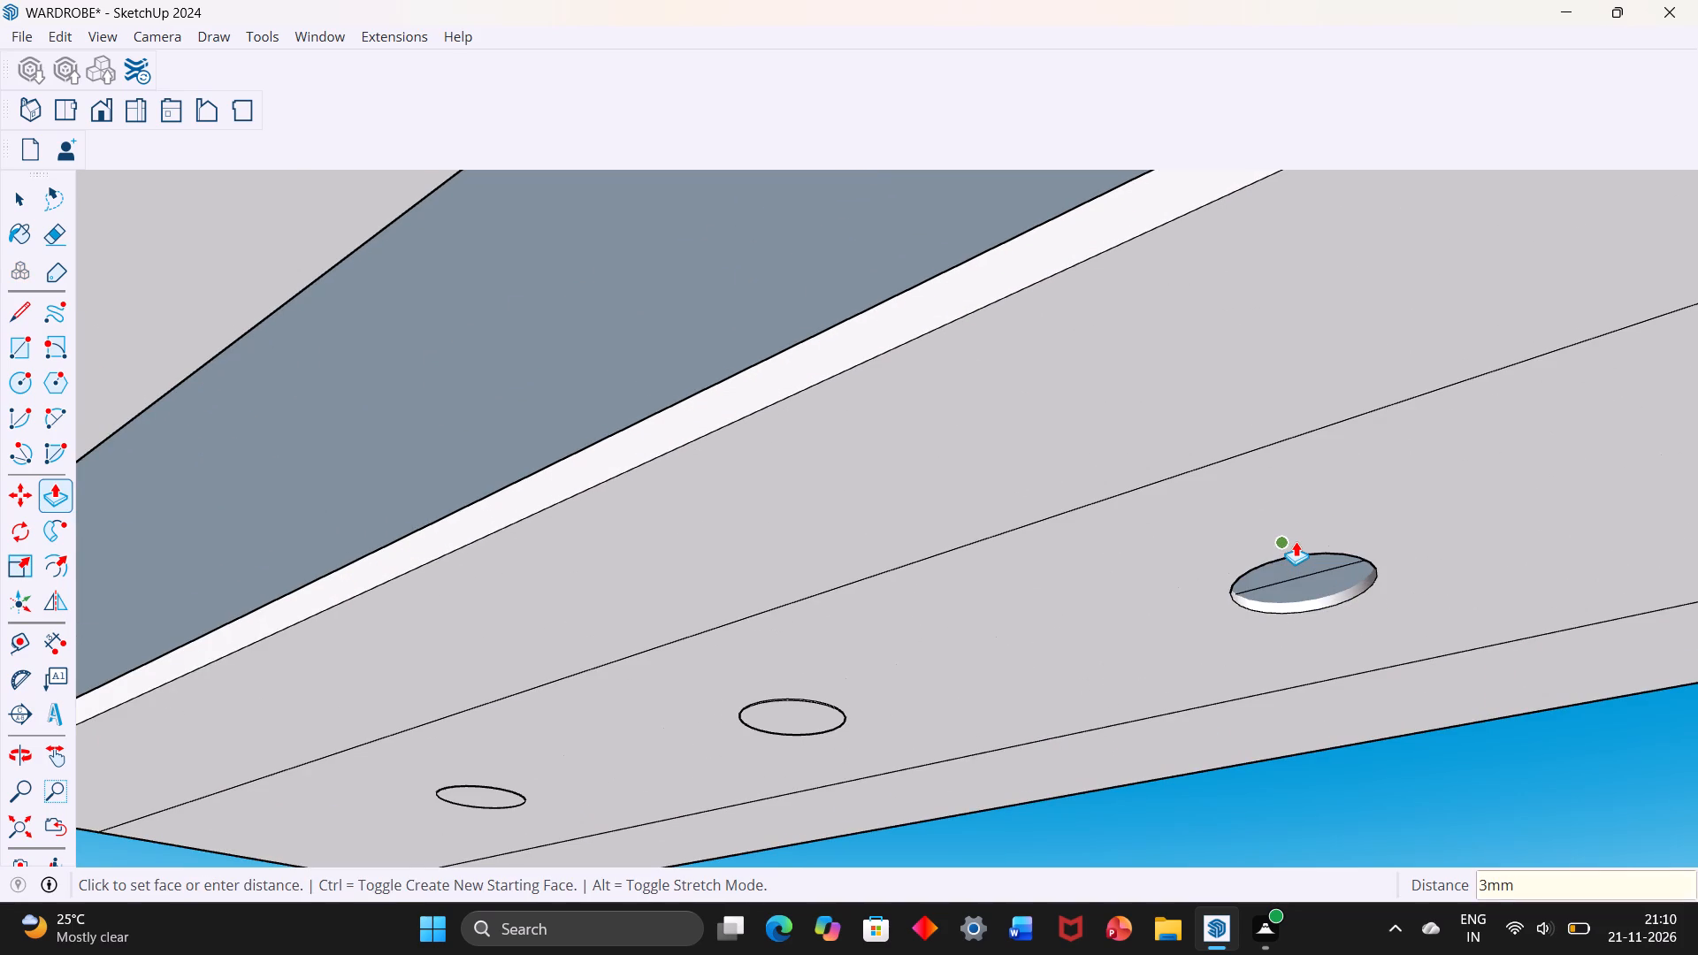
# Push the raised face of the lined strip's fourth circle inward by 3mm with Push/Pull.
pyautogui.scroll(-19, 1261, 623)
pyautogui.scroll(5, 1452, 546)
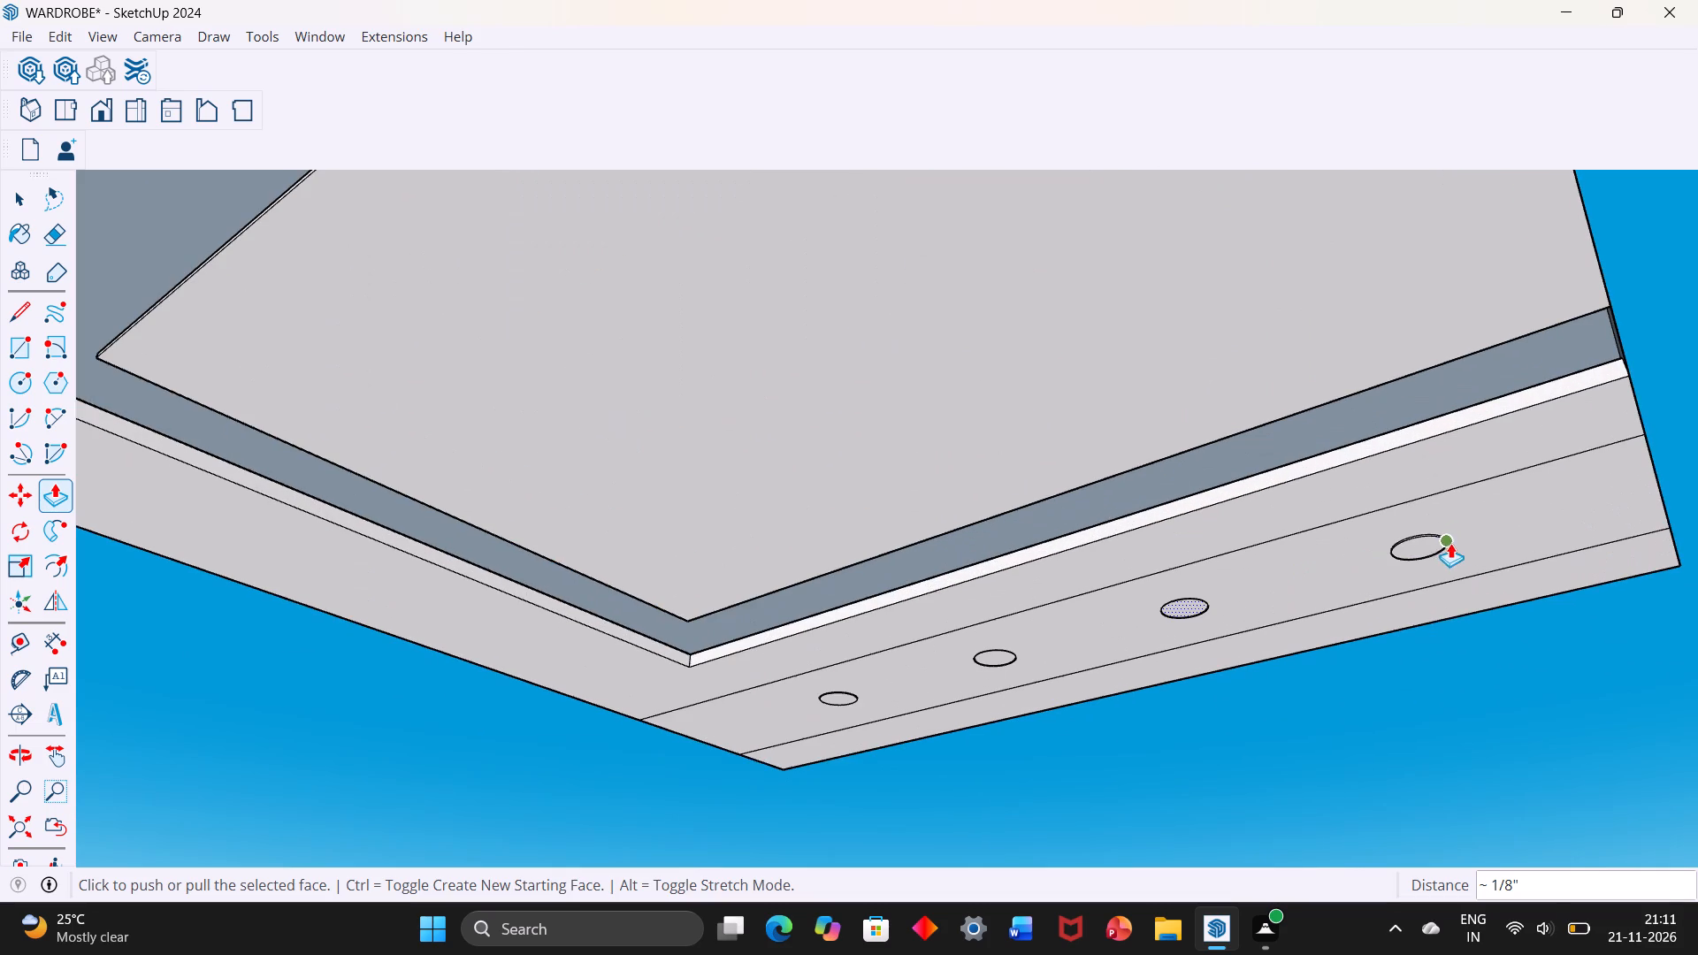
pyautogui.press('space')
pyautogui.click(1410, 554)
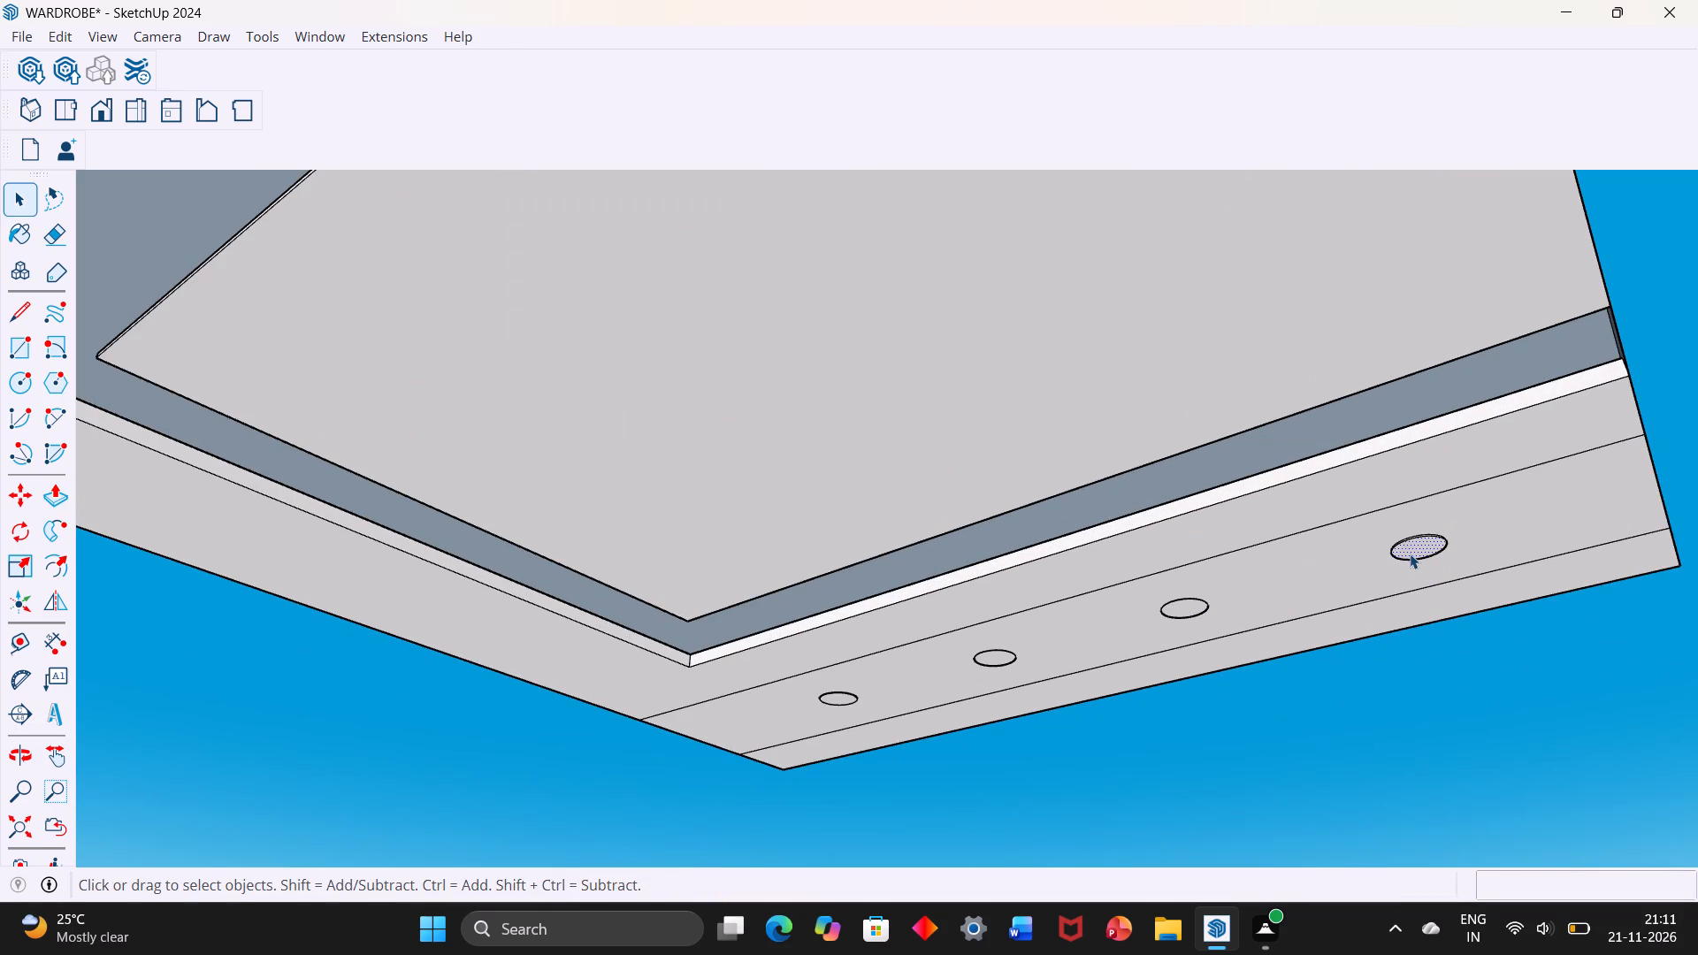
pyautogui.press('p')
pyautogui.click(1416, 549)
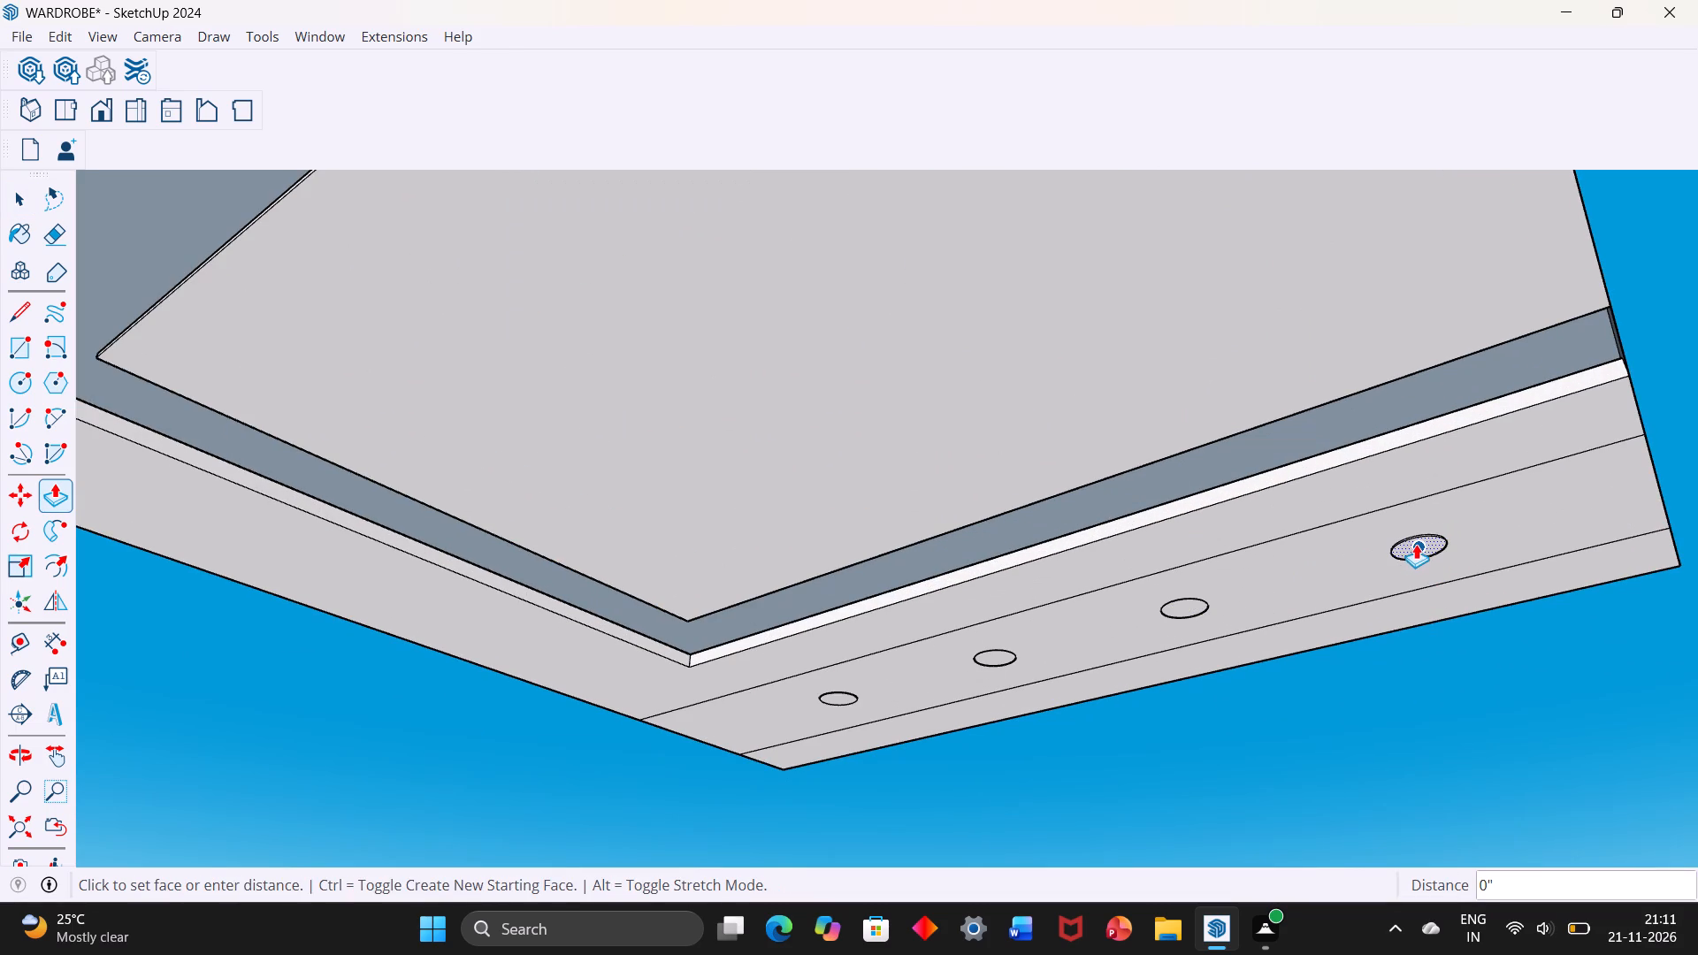
pyautogui.scroll(11, 1419, 540)
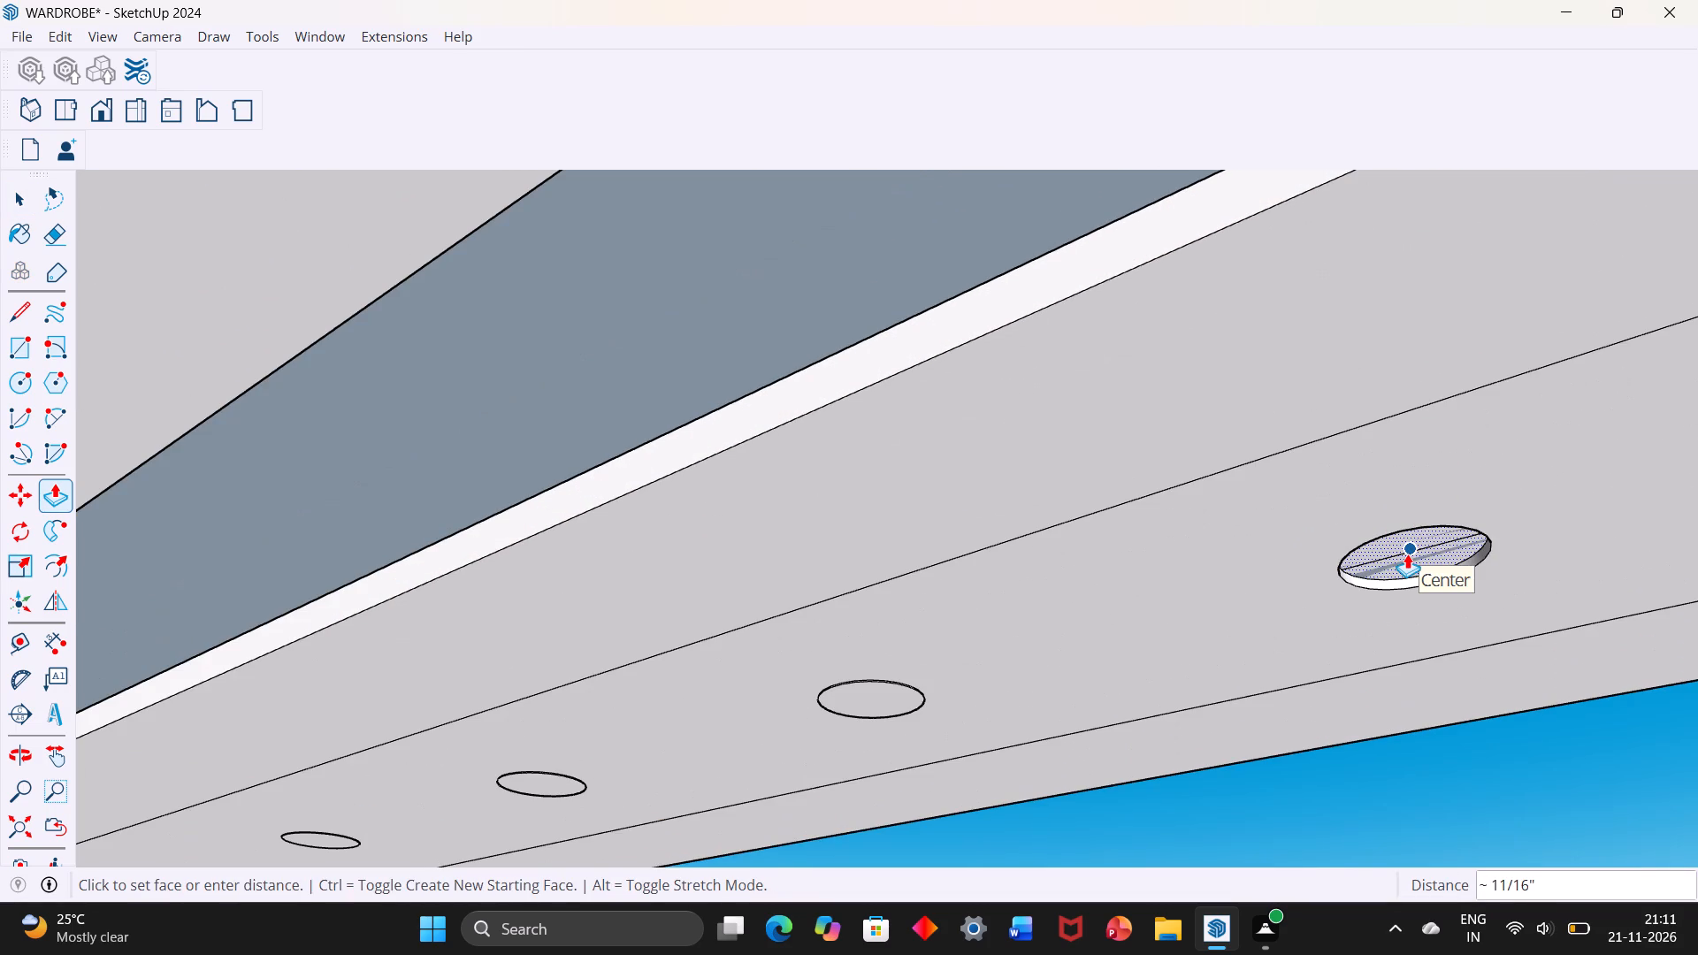
pyautogui.press('3')
pyautogui.write('mm')
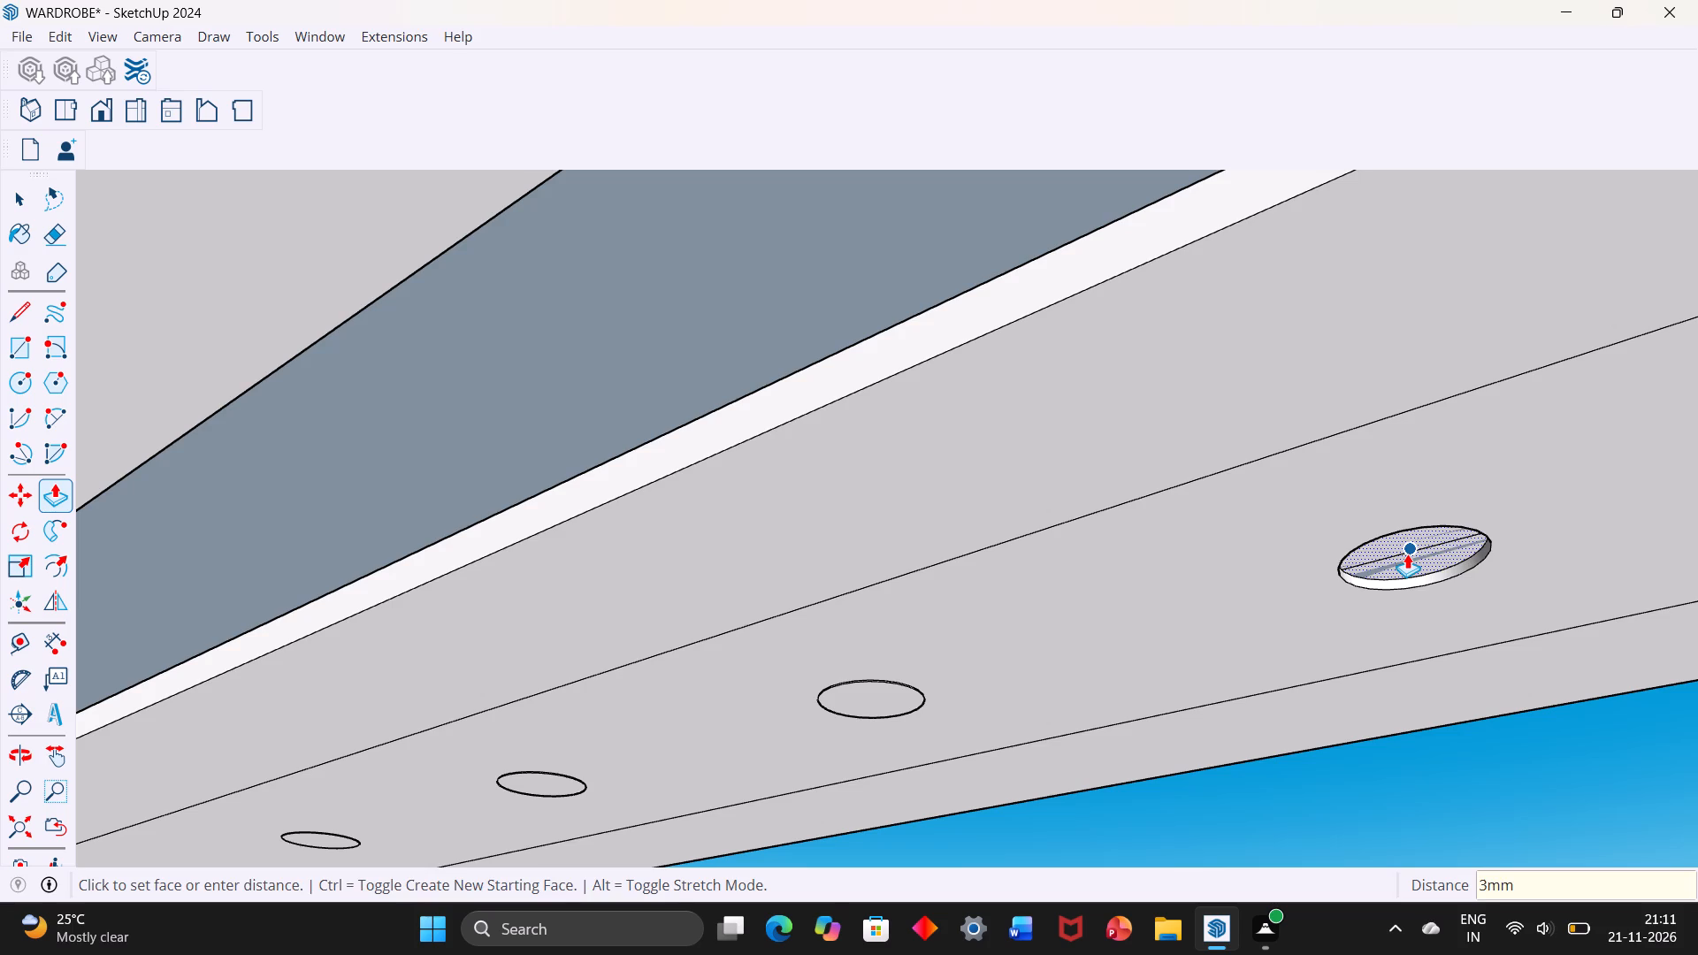
pyautogui.press('Return')
# Push the raised face of the wide margin row's fourth circle, farthest from the corner, inward by 3mm with Push/Pull.
pyautogui.scroll(-20, 1353, 620)
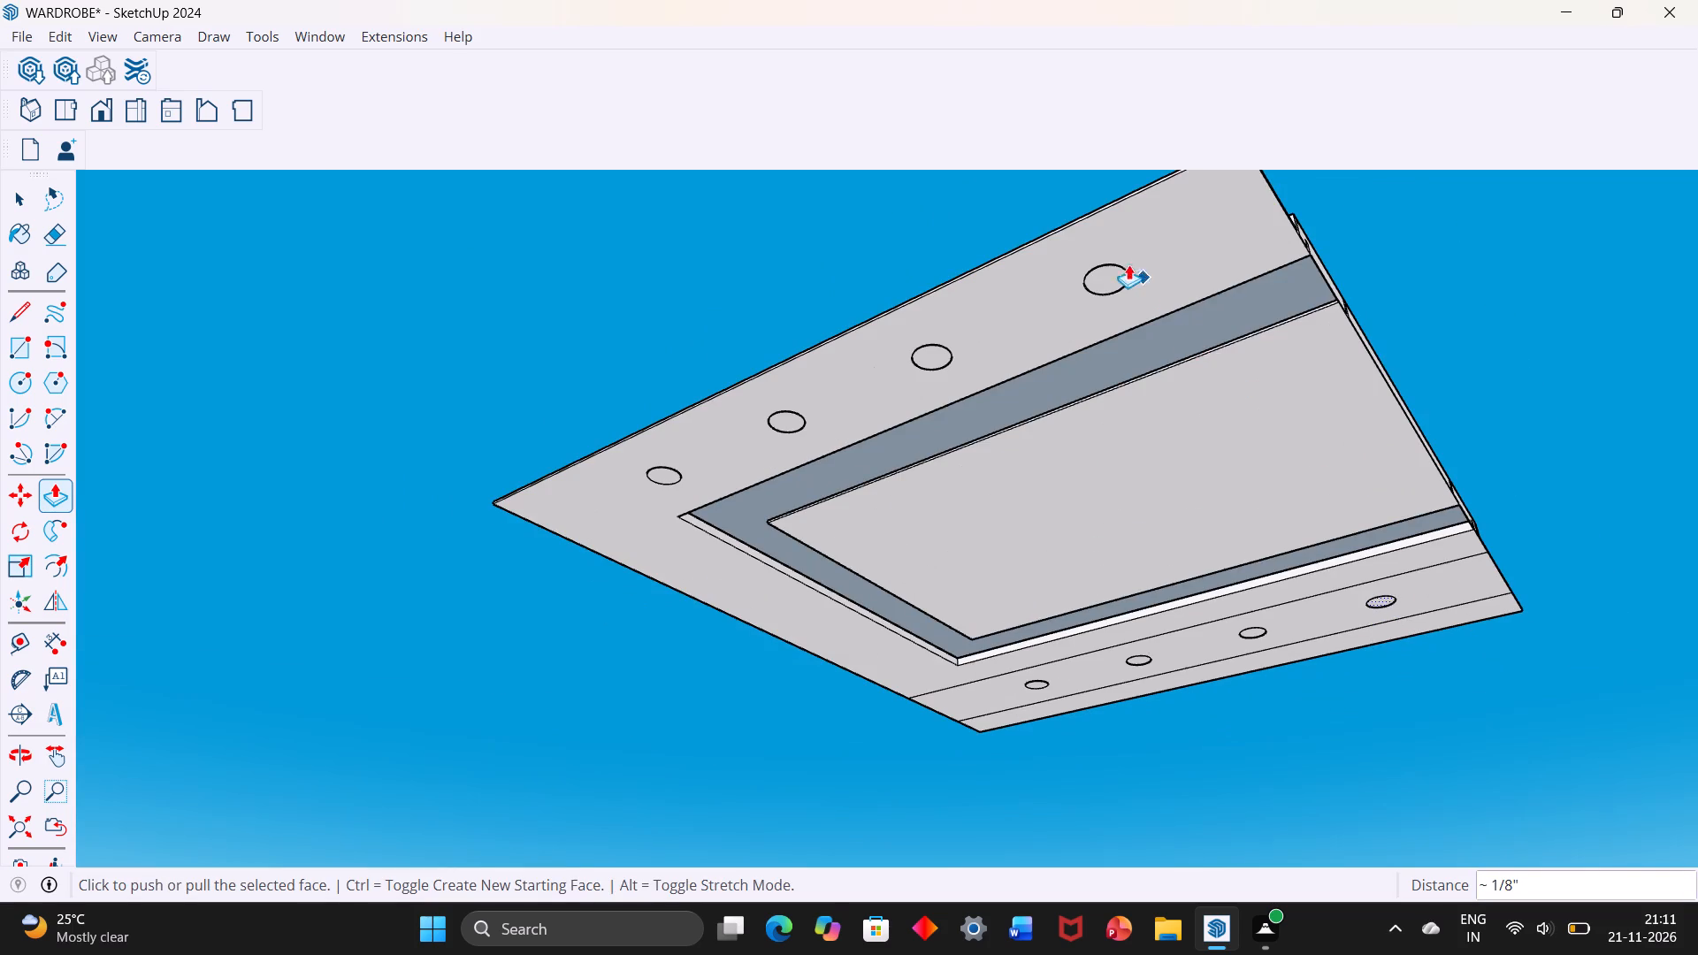
pyautogui.scroll(14, 1128, 284)
pyautogui.click(1085, 275)
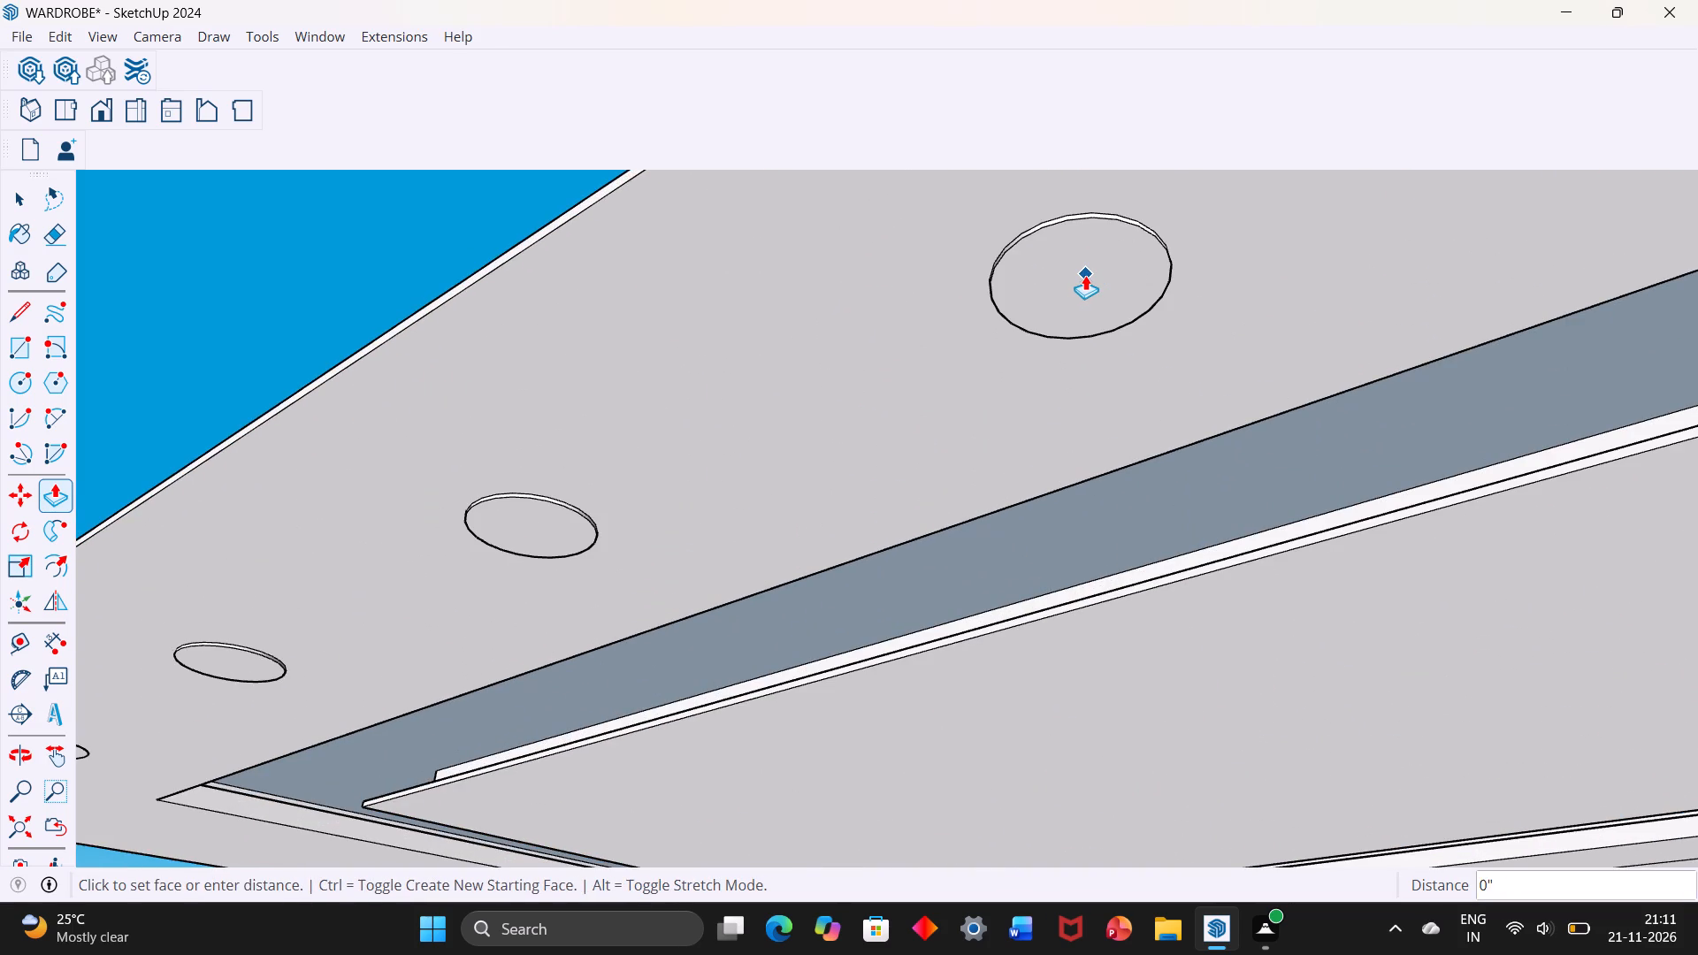
pyautogui.scroll(6, 1078, 279)
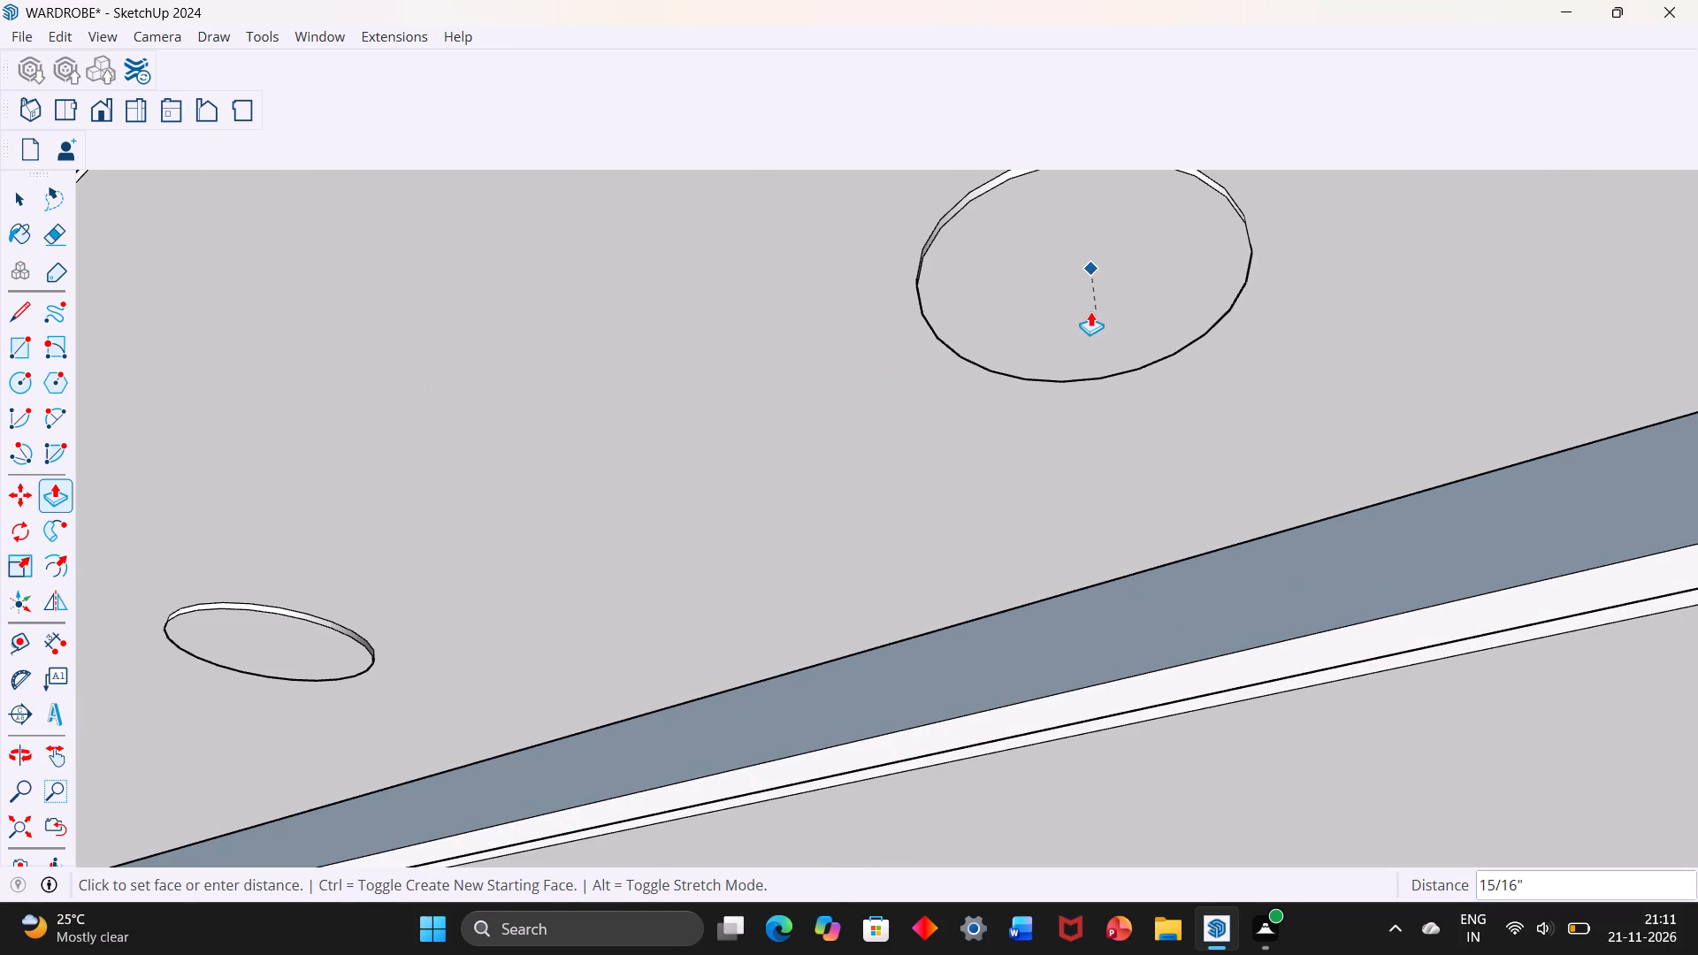
pyautogui.press('space')
pyautogui.click(1090, 308)
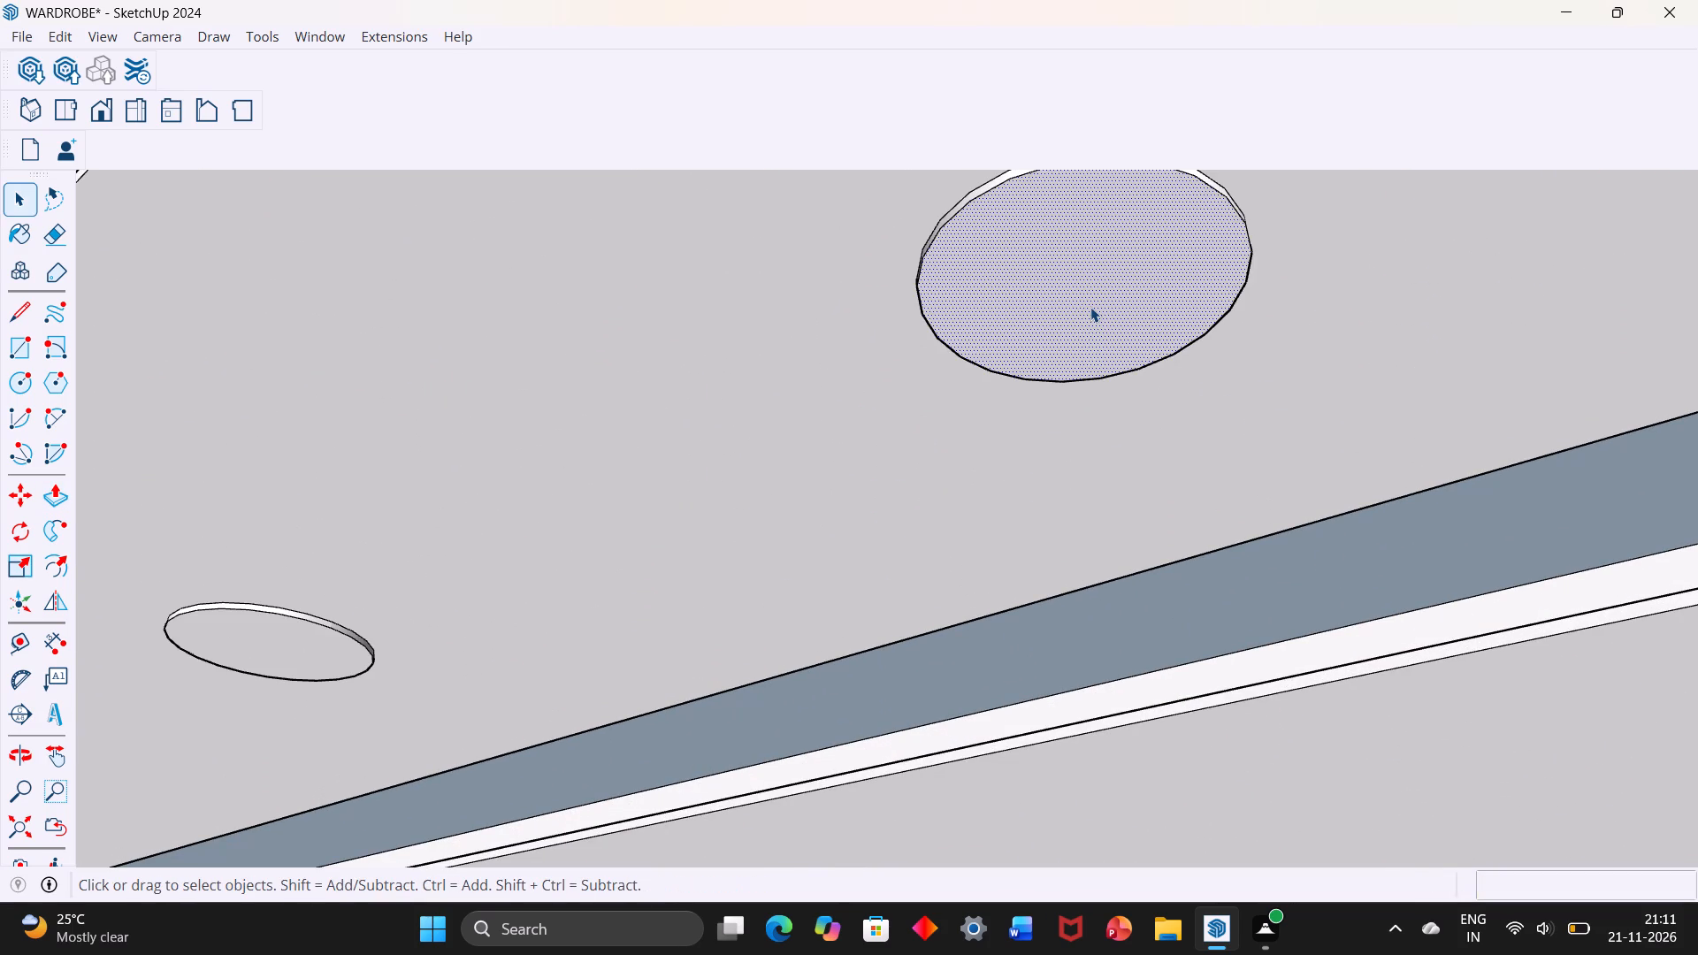
pyautogui.press('p')
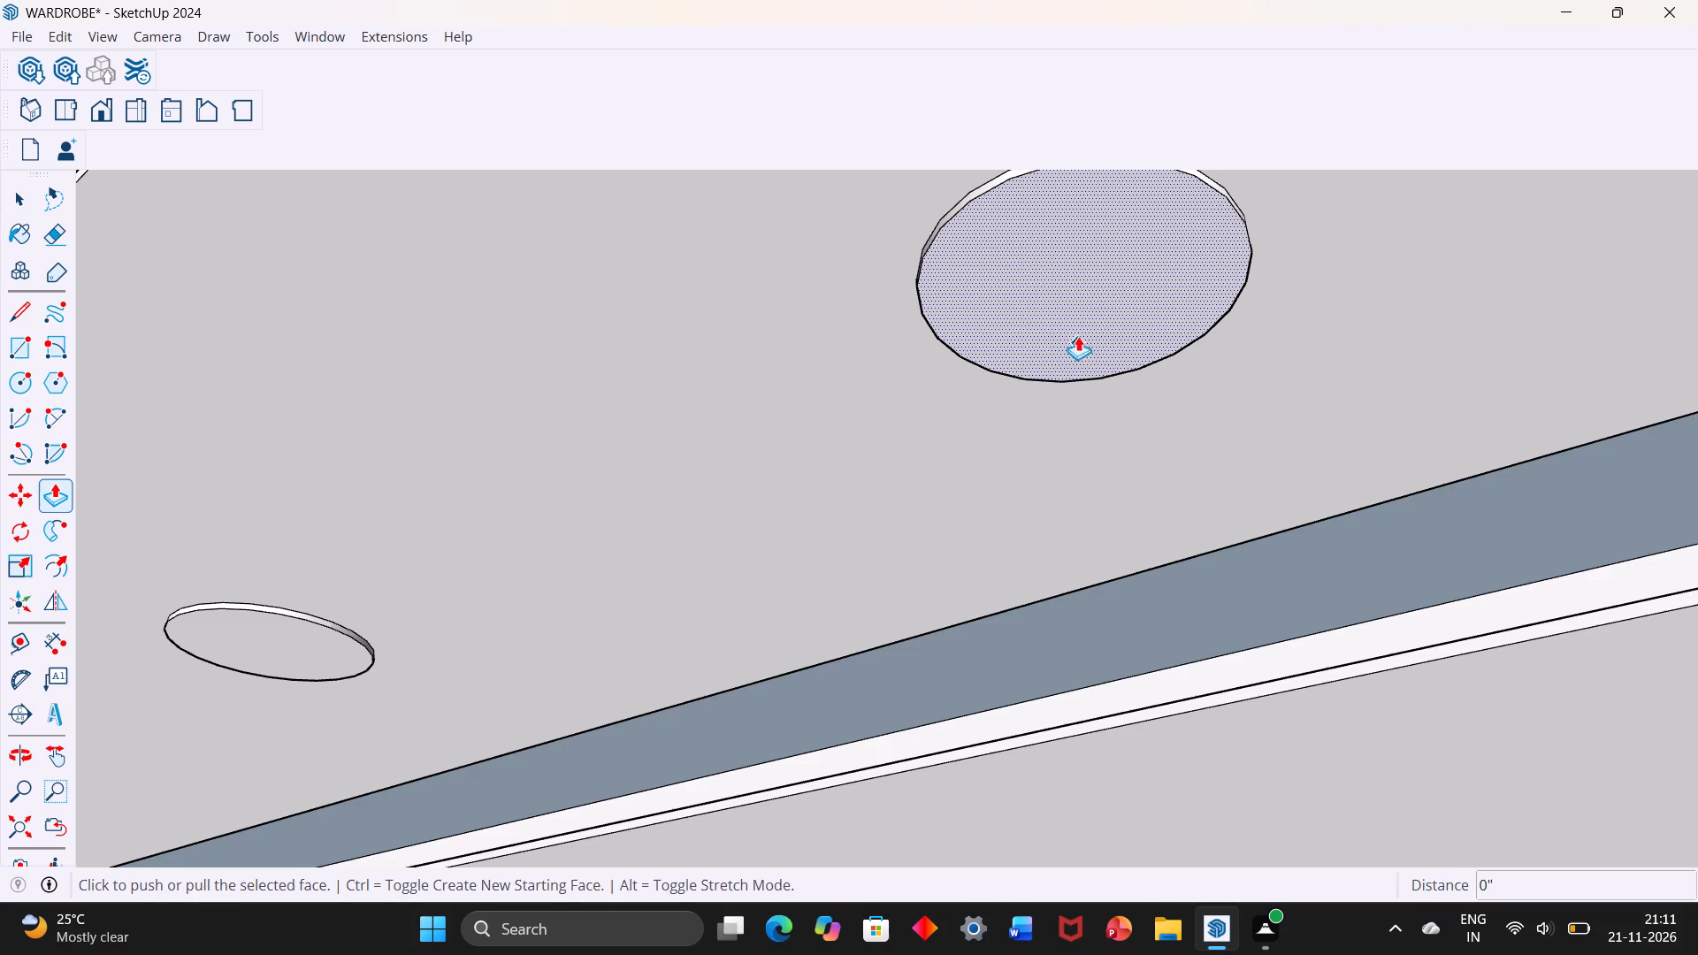
pyautogui.click(1076, 302)
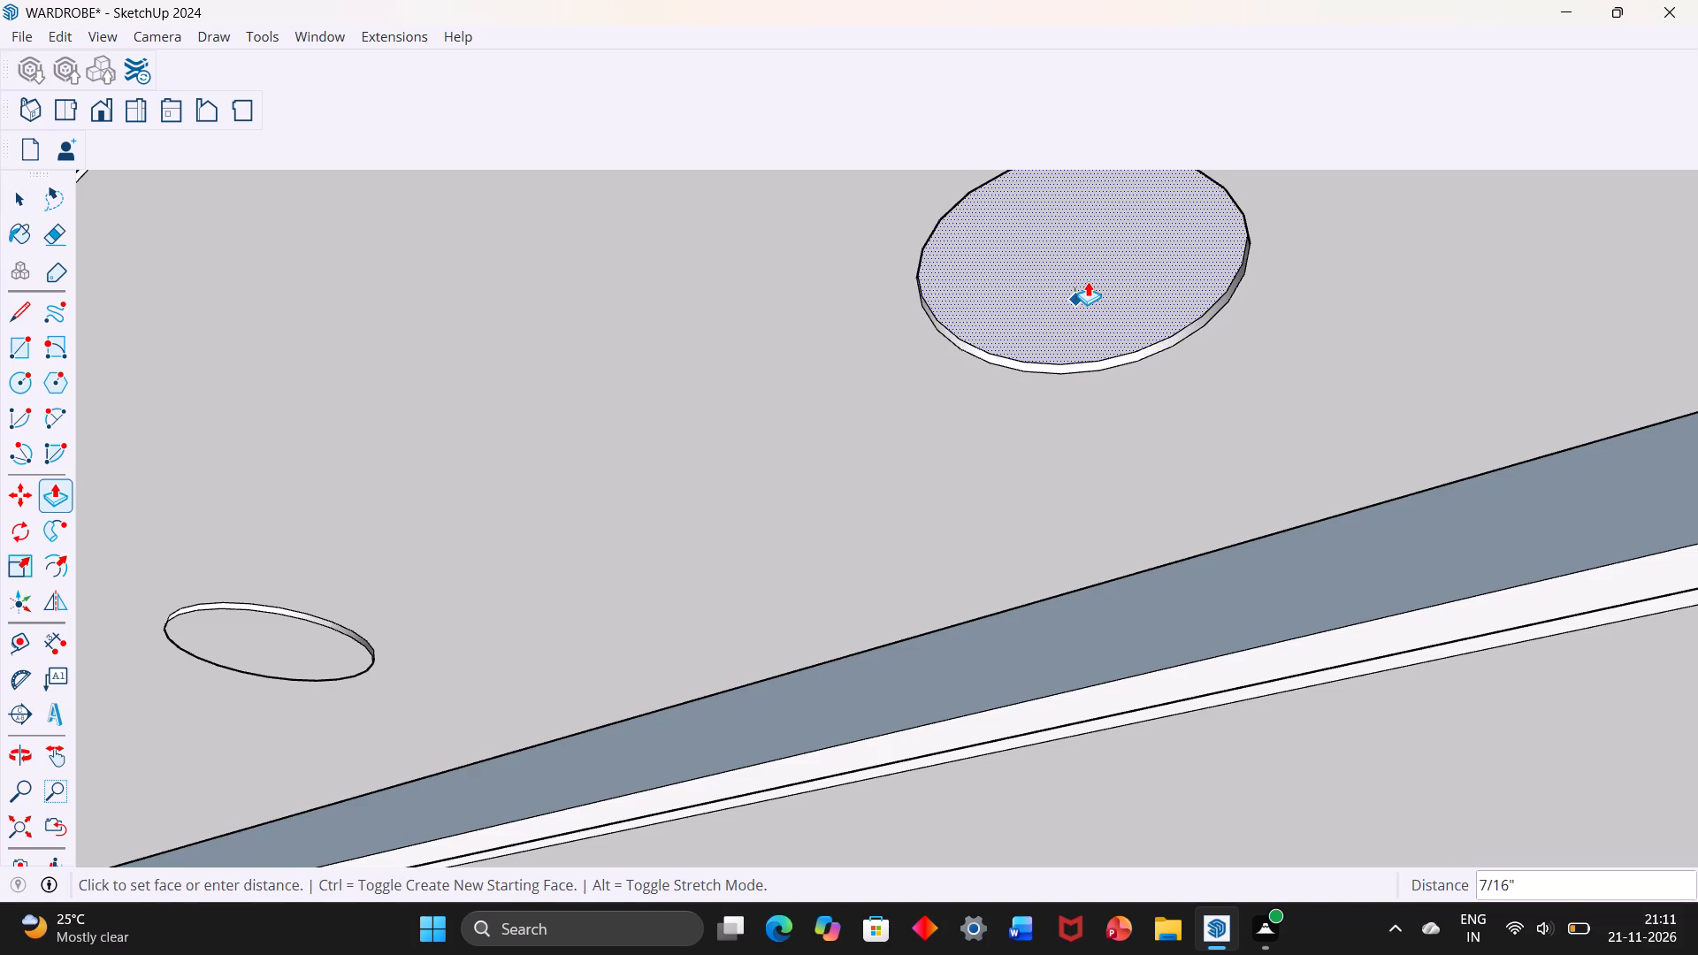
pyautogui.press('3')
pyautogui.write('mm')
pyautogui.press('Return')
# Push the raised face of the wide margin row's third circle inward by 3mm with Push/Pull.
pyautogui.scroll(-12, 1089, 316)
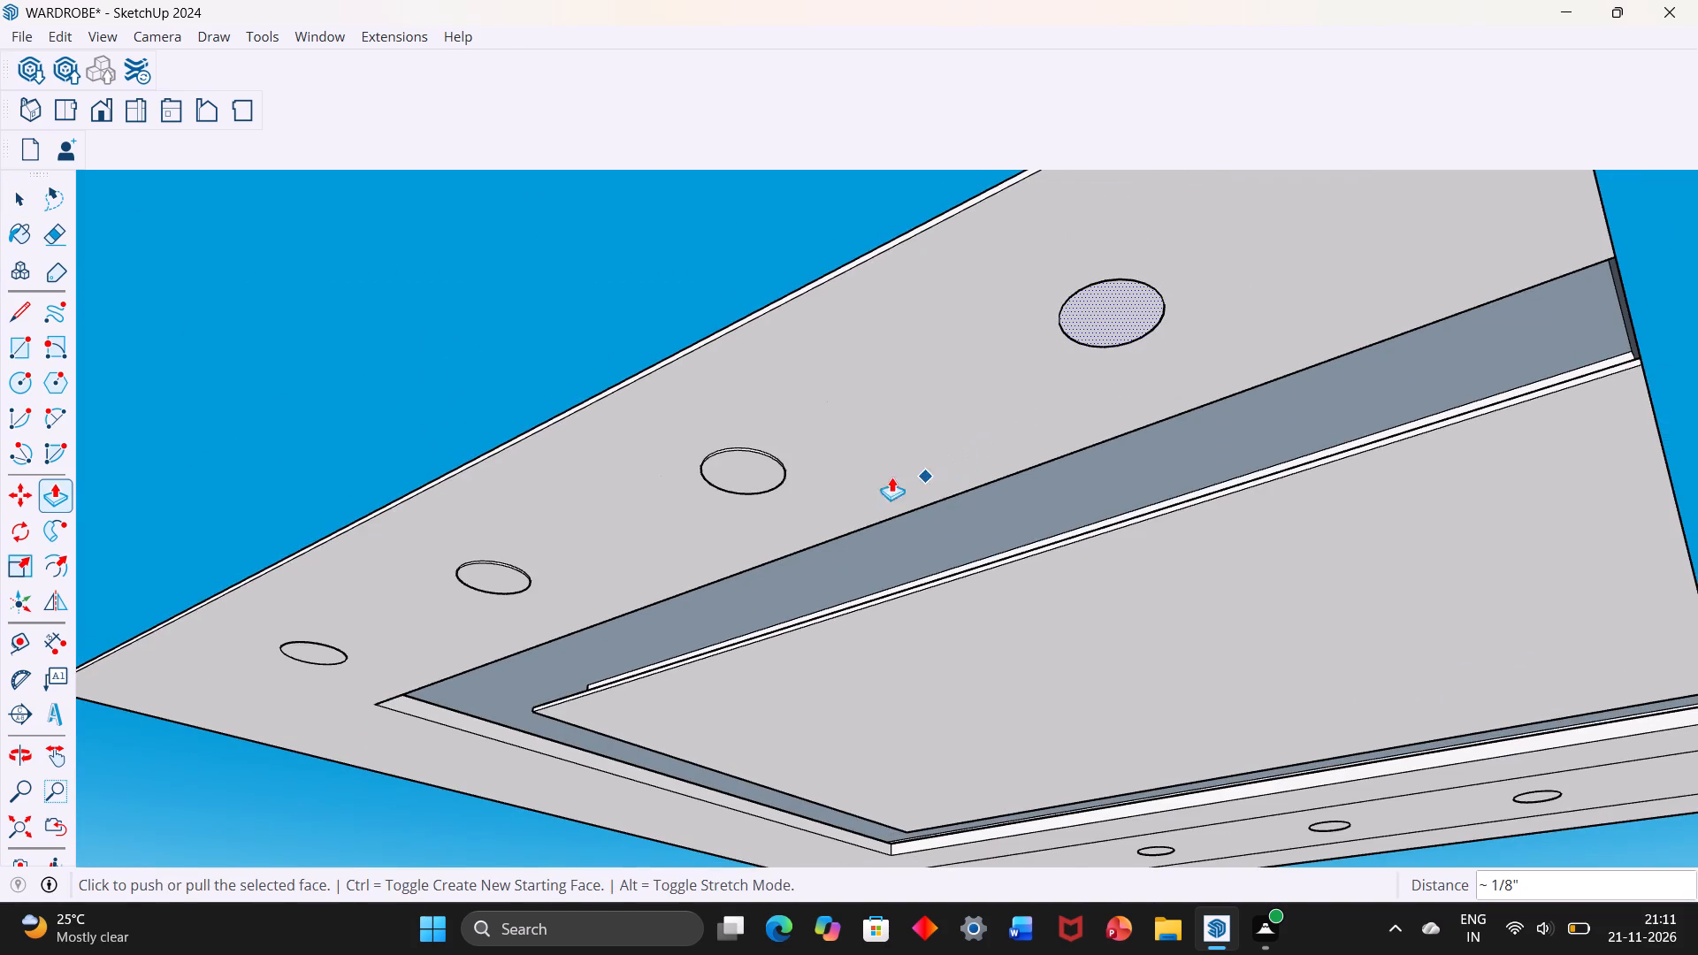
pyautogui.scroll(8, 713, 483)
pyautogui.press('space')
pyautogui.click(754, 480)
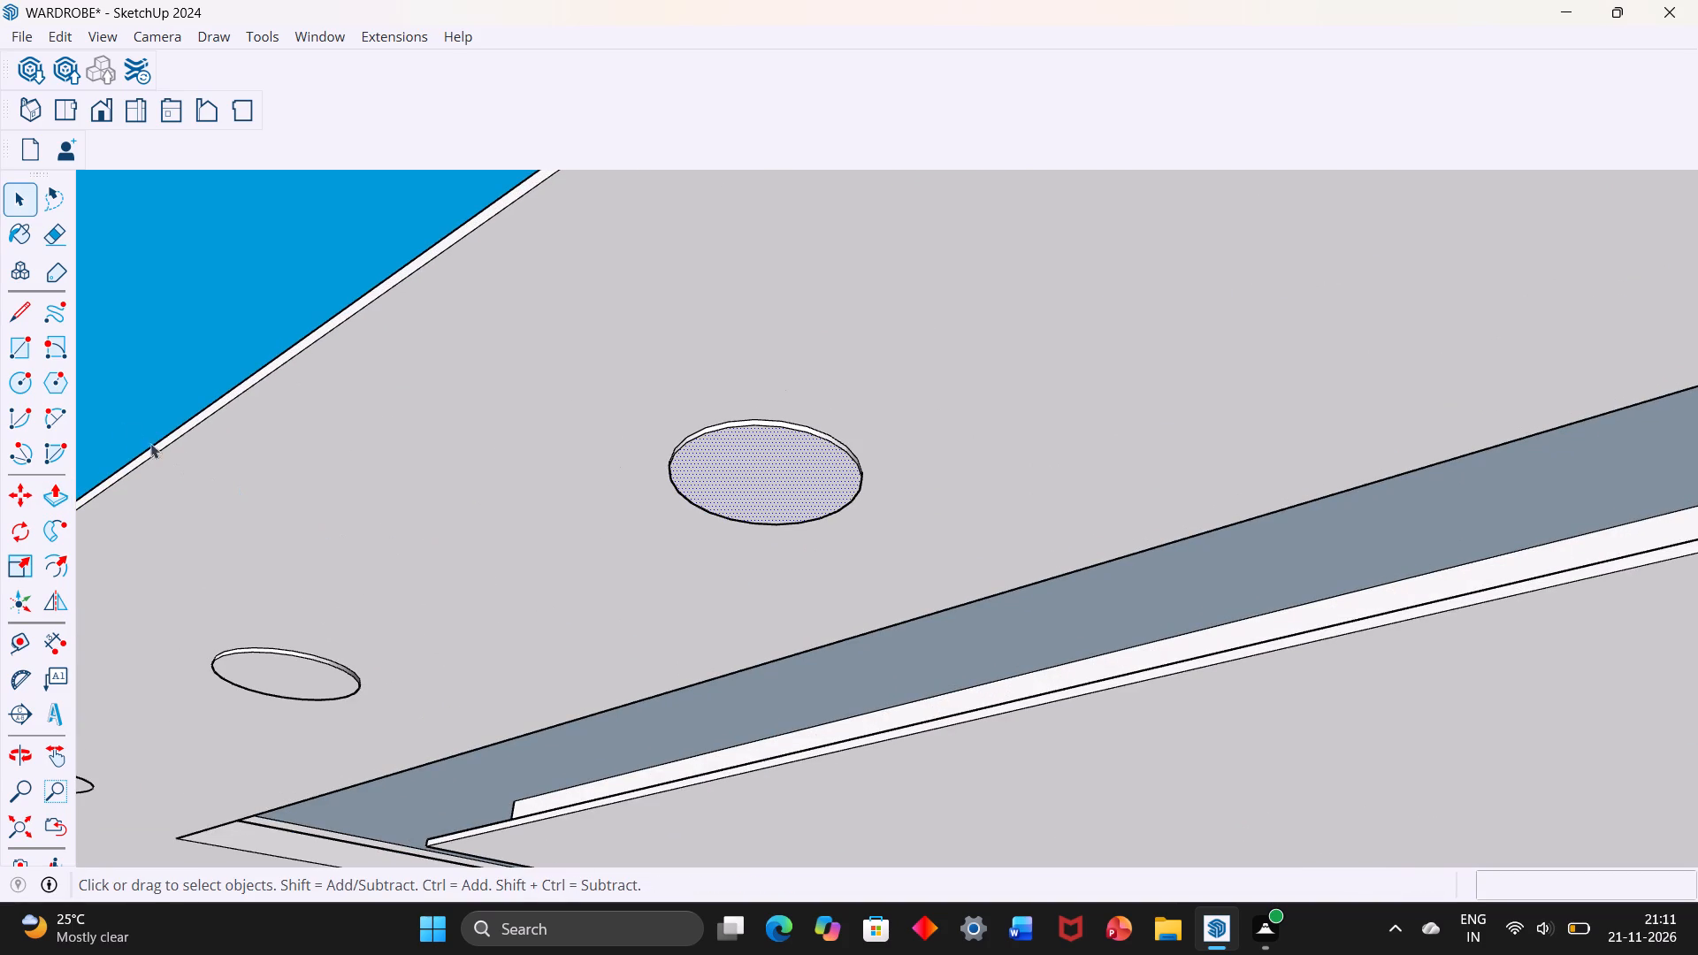
pyautogui.click(54, 500)
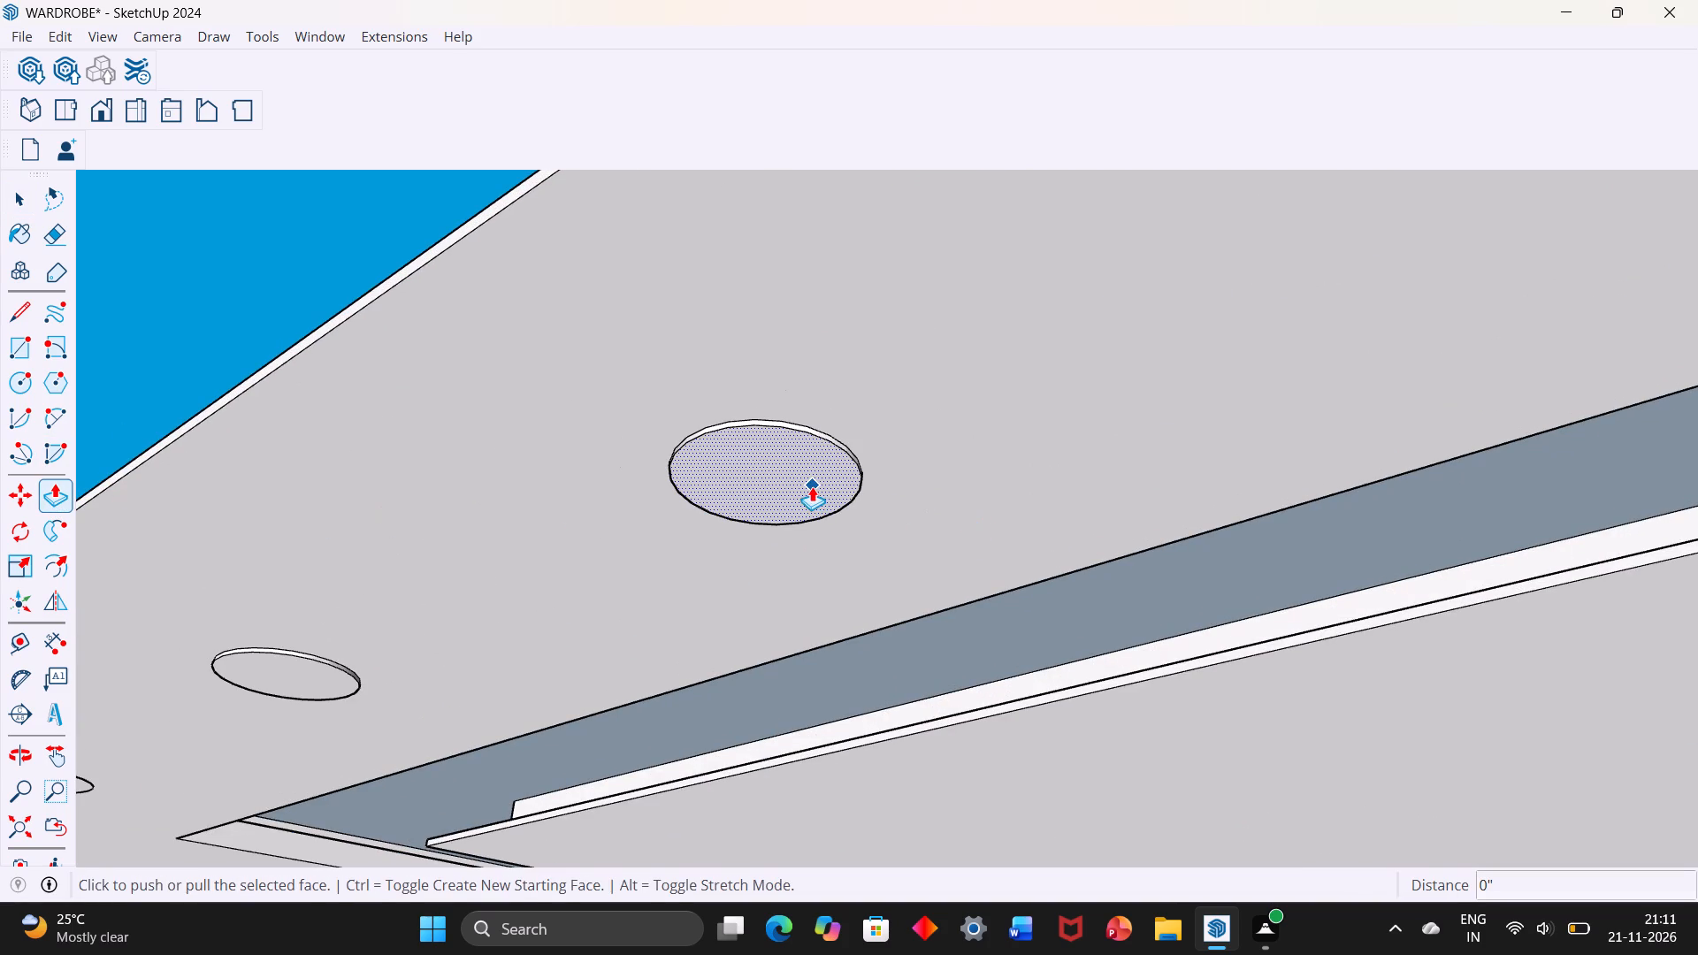
pyautogui.click(812, 486)
pyautogui.write('3mm')
pyautogui.press('Return')
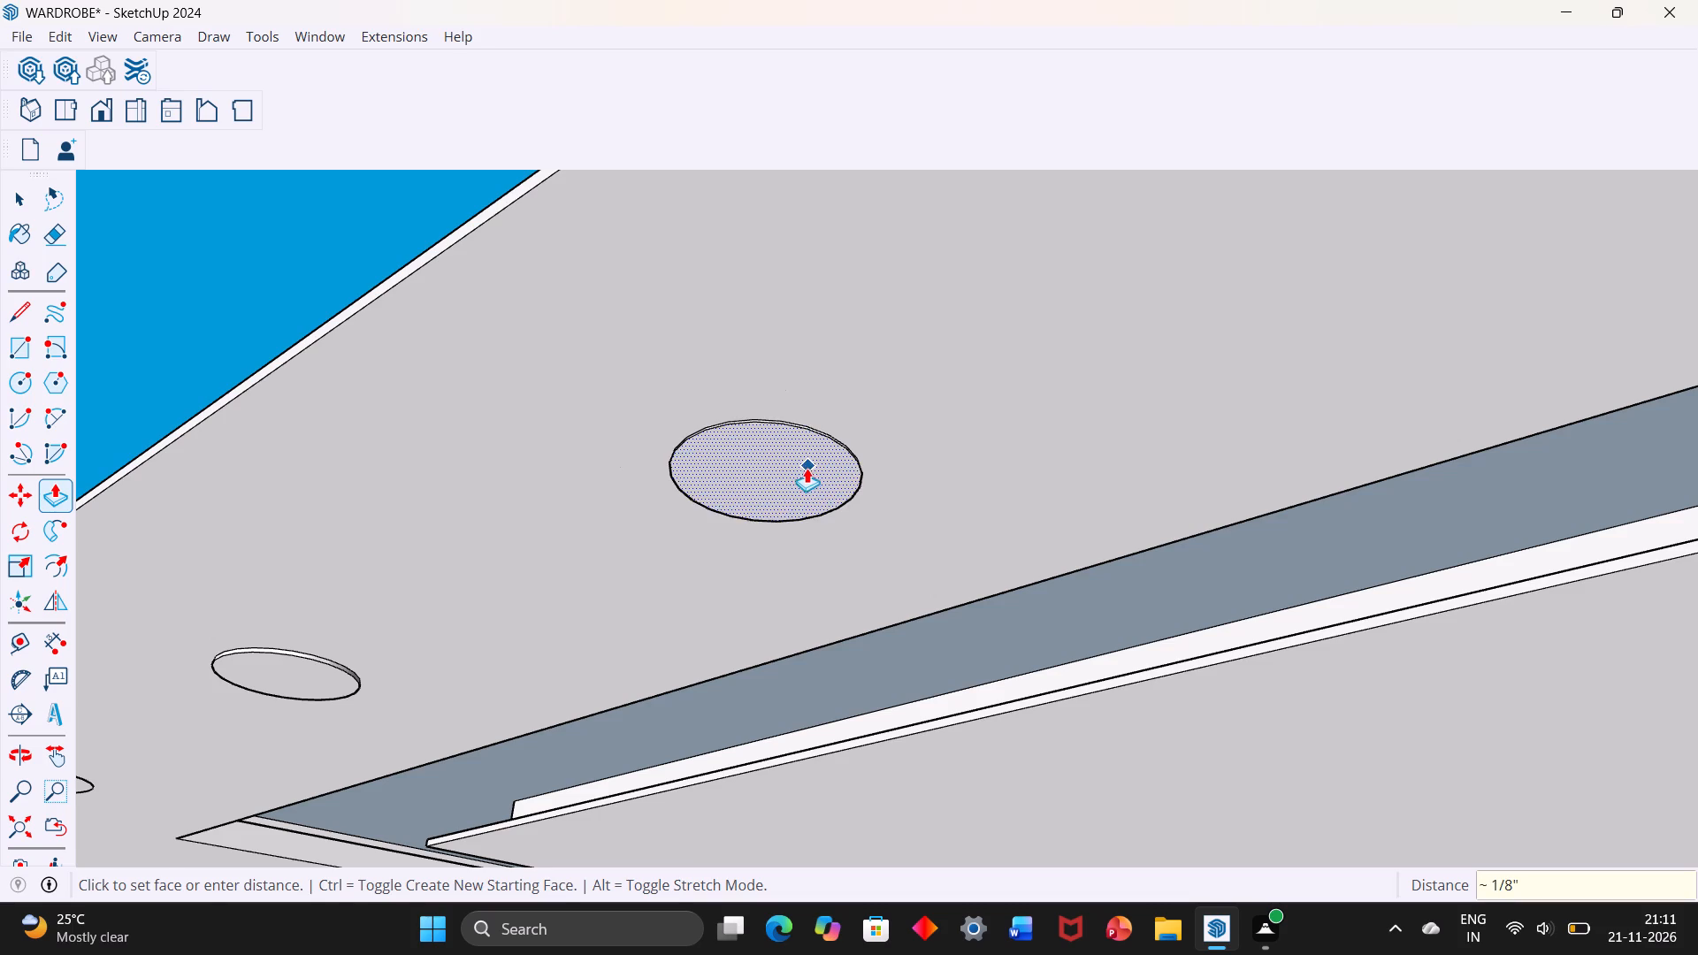
# Examine the wide margin row's circles from a low angle beneath the panel to compare their face depths.
pyautogui.scroll(1, 807, 470)
pyautogui.scroll(-7, 807, 473)
pyautogui.scroll(4, 487, 622)
pyautogui.press('space')
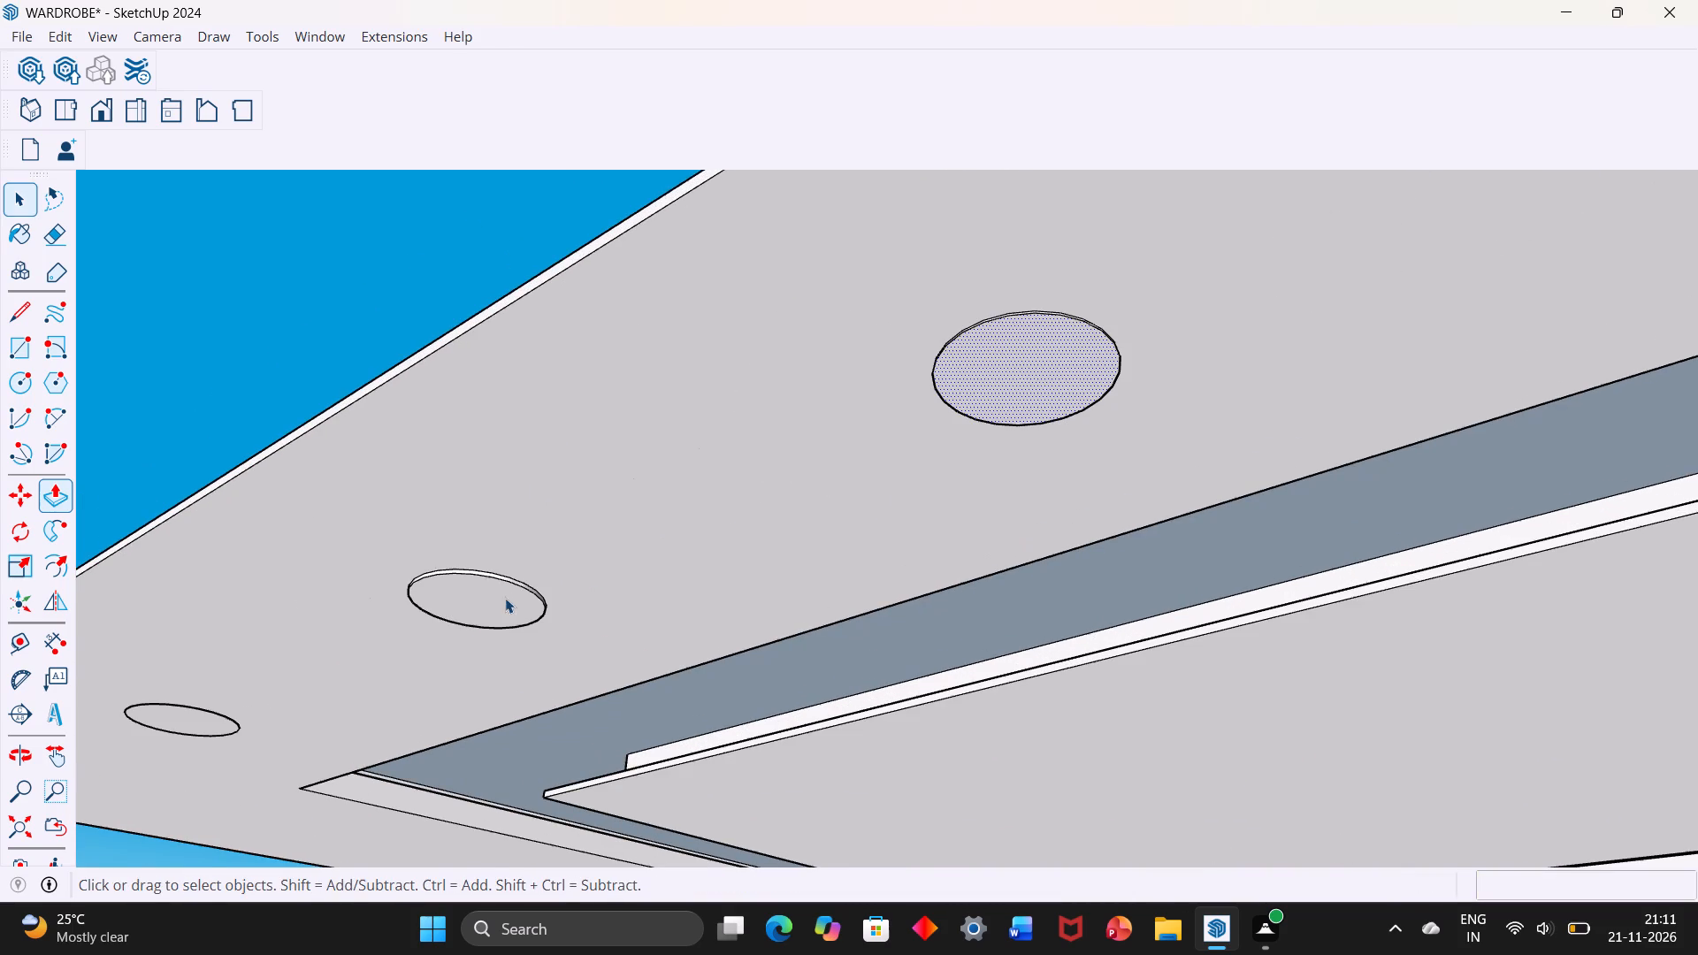
pyautogui.scroll(1, 486, 600)
pyautogui.scroll(-2, 495, 593)
pyautogui.moveTo(503, 588); pyautogui.dragTo(600, 544, button='middle')
pyautogui.scroll(-7, 567, 554)
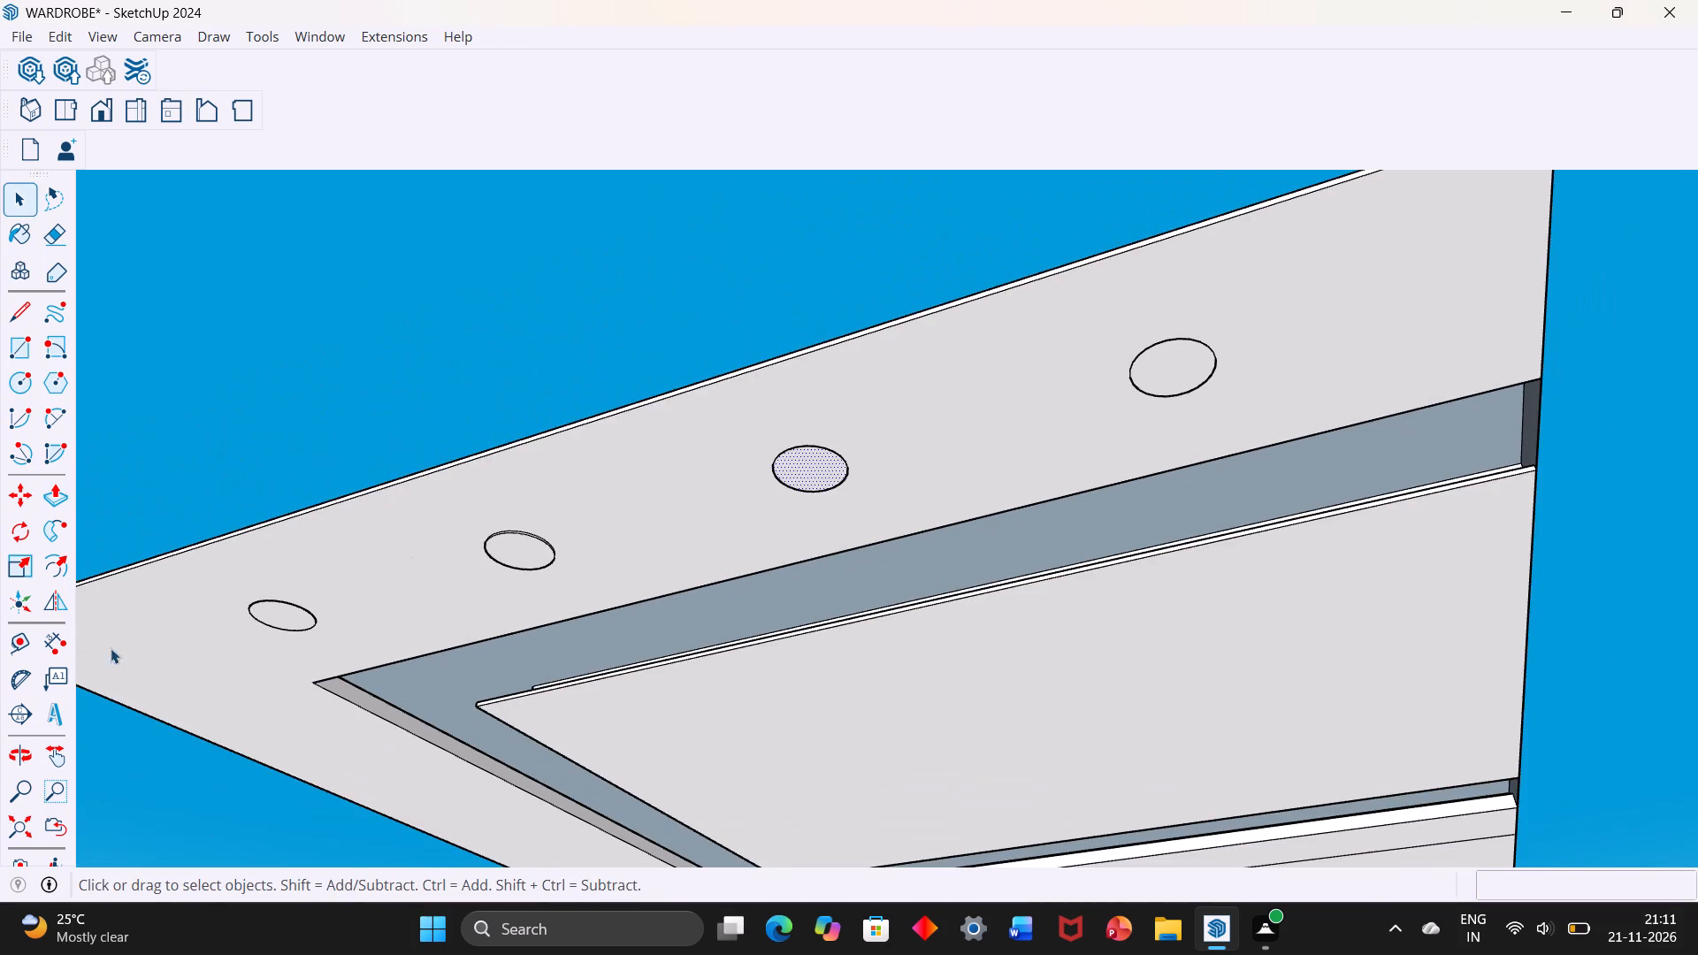
pyautogui.scroll(5, 231, 645)
pyautogui.scroll(11, 282, 578)
pyautogui.scroll(-6, 322, 577)
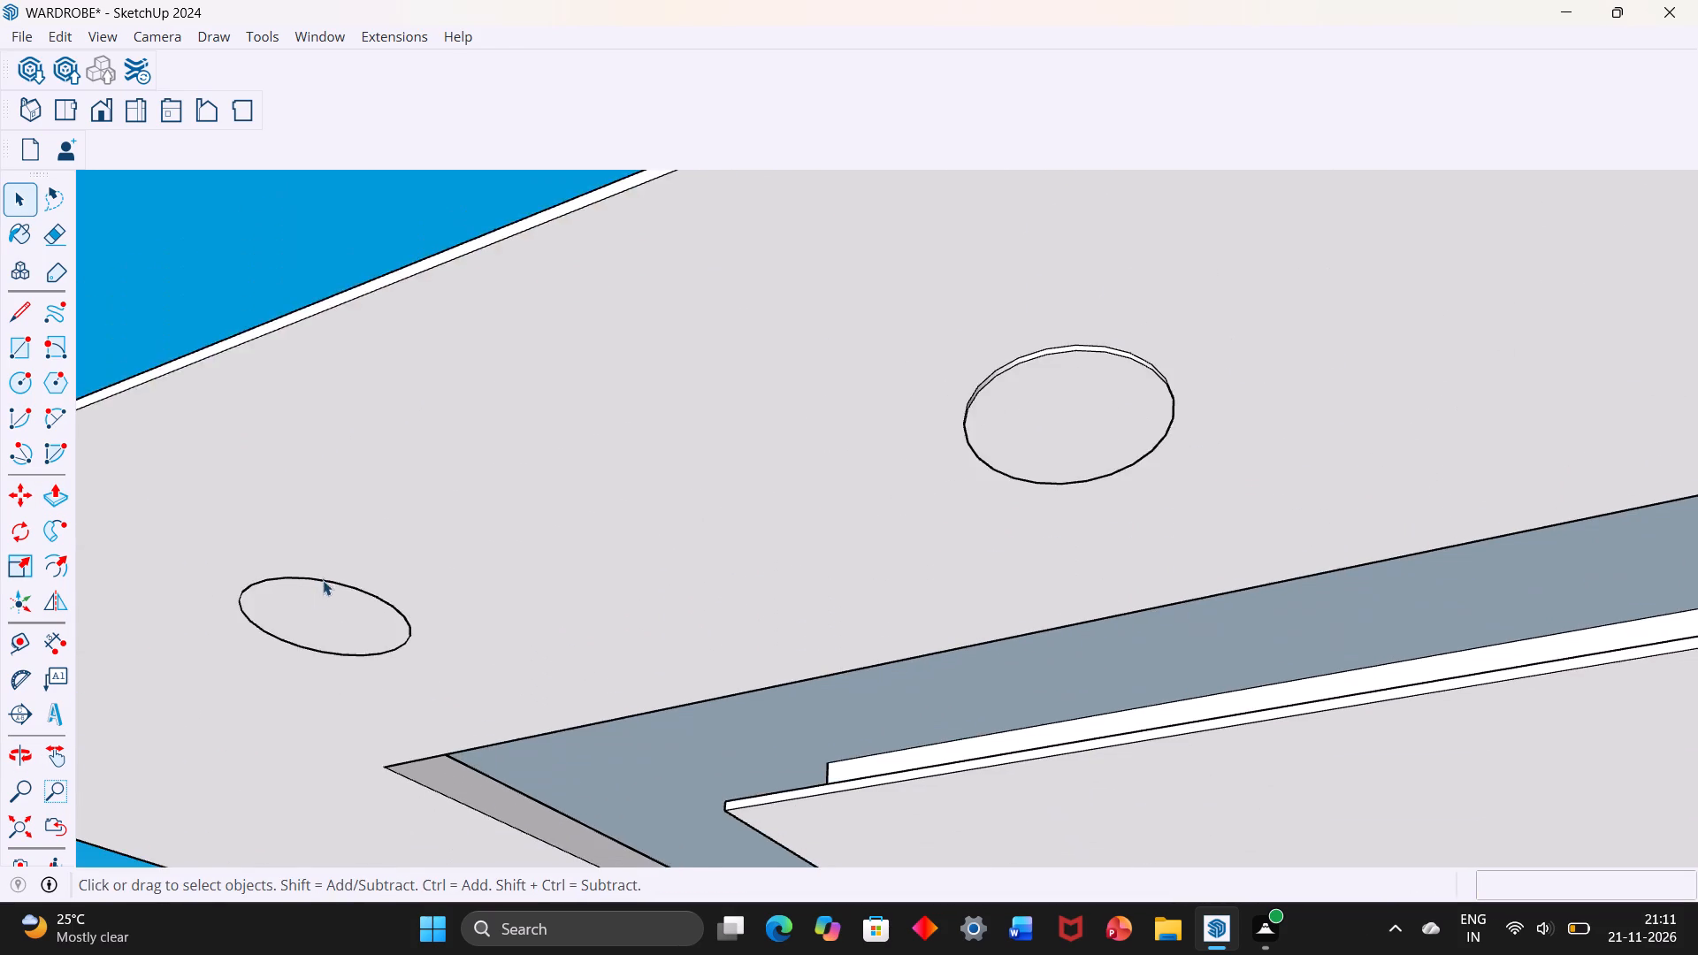
pyautogui.scroll(-6, 341, 621)
pyautogui.middleClick(349, 630)
pyautogui.moveTo(309, 608); pyautogui.dragTo(391, 670, button='middle')
pyautogui.scroll(5, 236, 565)
pyautogui.scroll(-1, 278, 545)
pyautogui.moveTo(279, 547); pyautogui.dragTo(290, 569, button='middle')
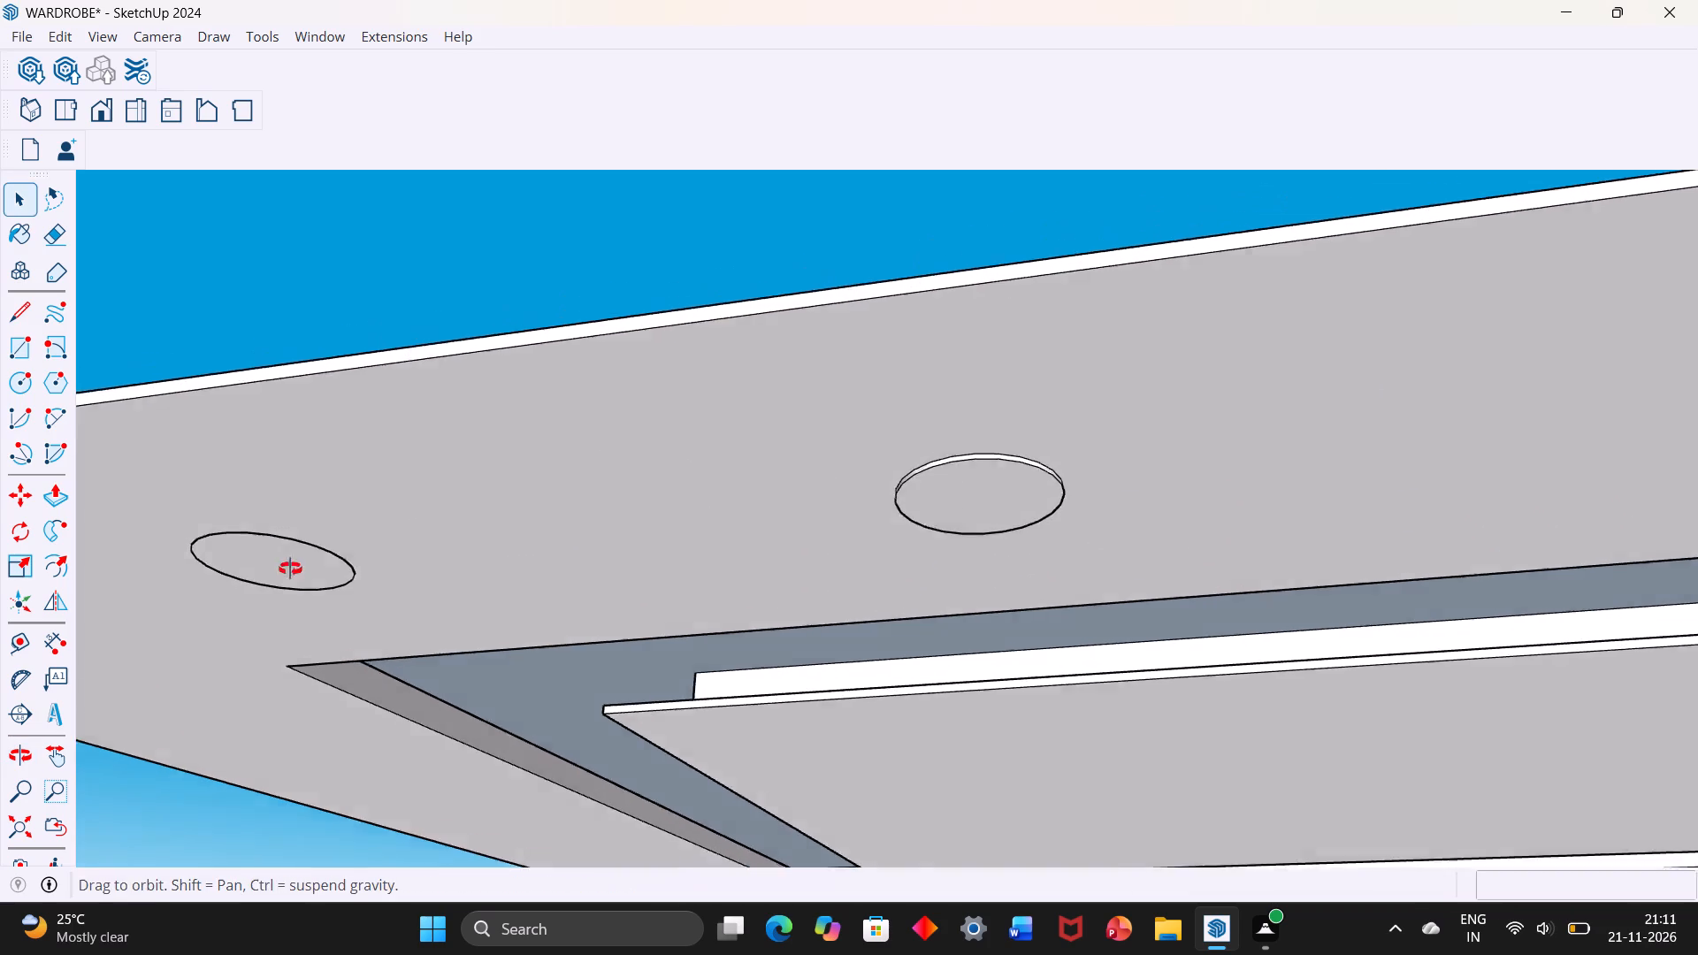
pyautogui.scroll(-1, 290, 569)
pyautogui.moveTo(290, 569); pyautogui.dragTo(336, 620, button='middle')
pyautogui.scroll(1, 572, 582)
pyautogui.scroll(-7, 849, 576)
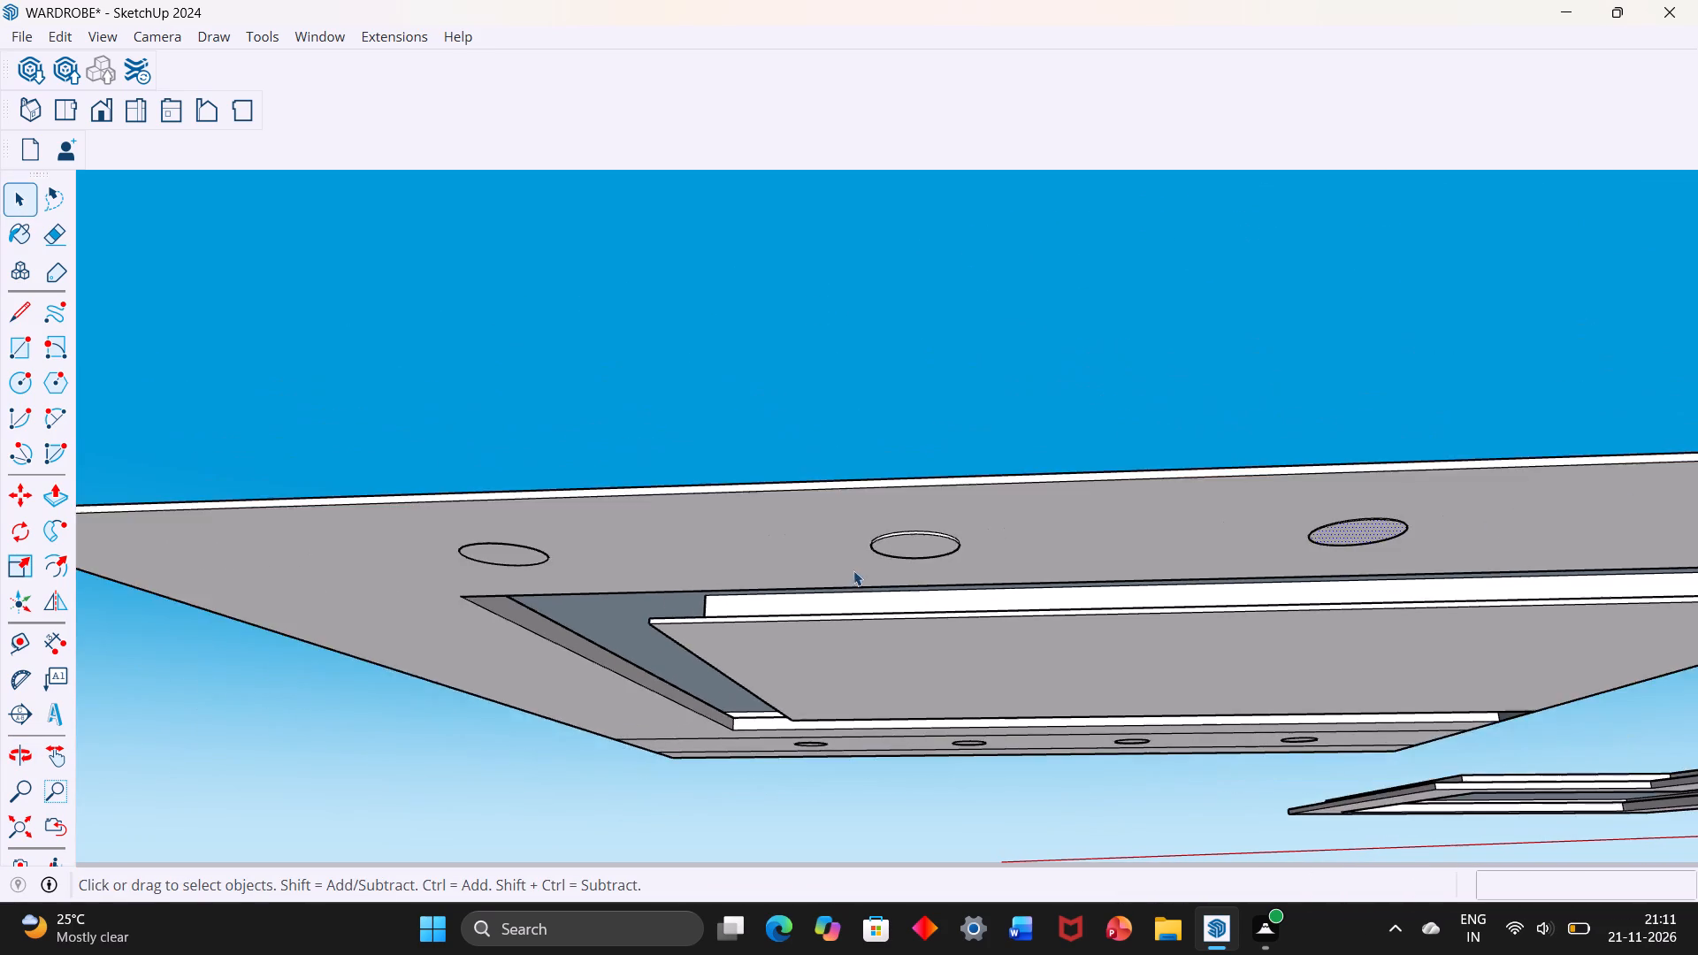
pyautogui.scroll(-4, 853, 570)
pyautogui.scroll(9, 654, 577)
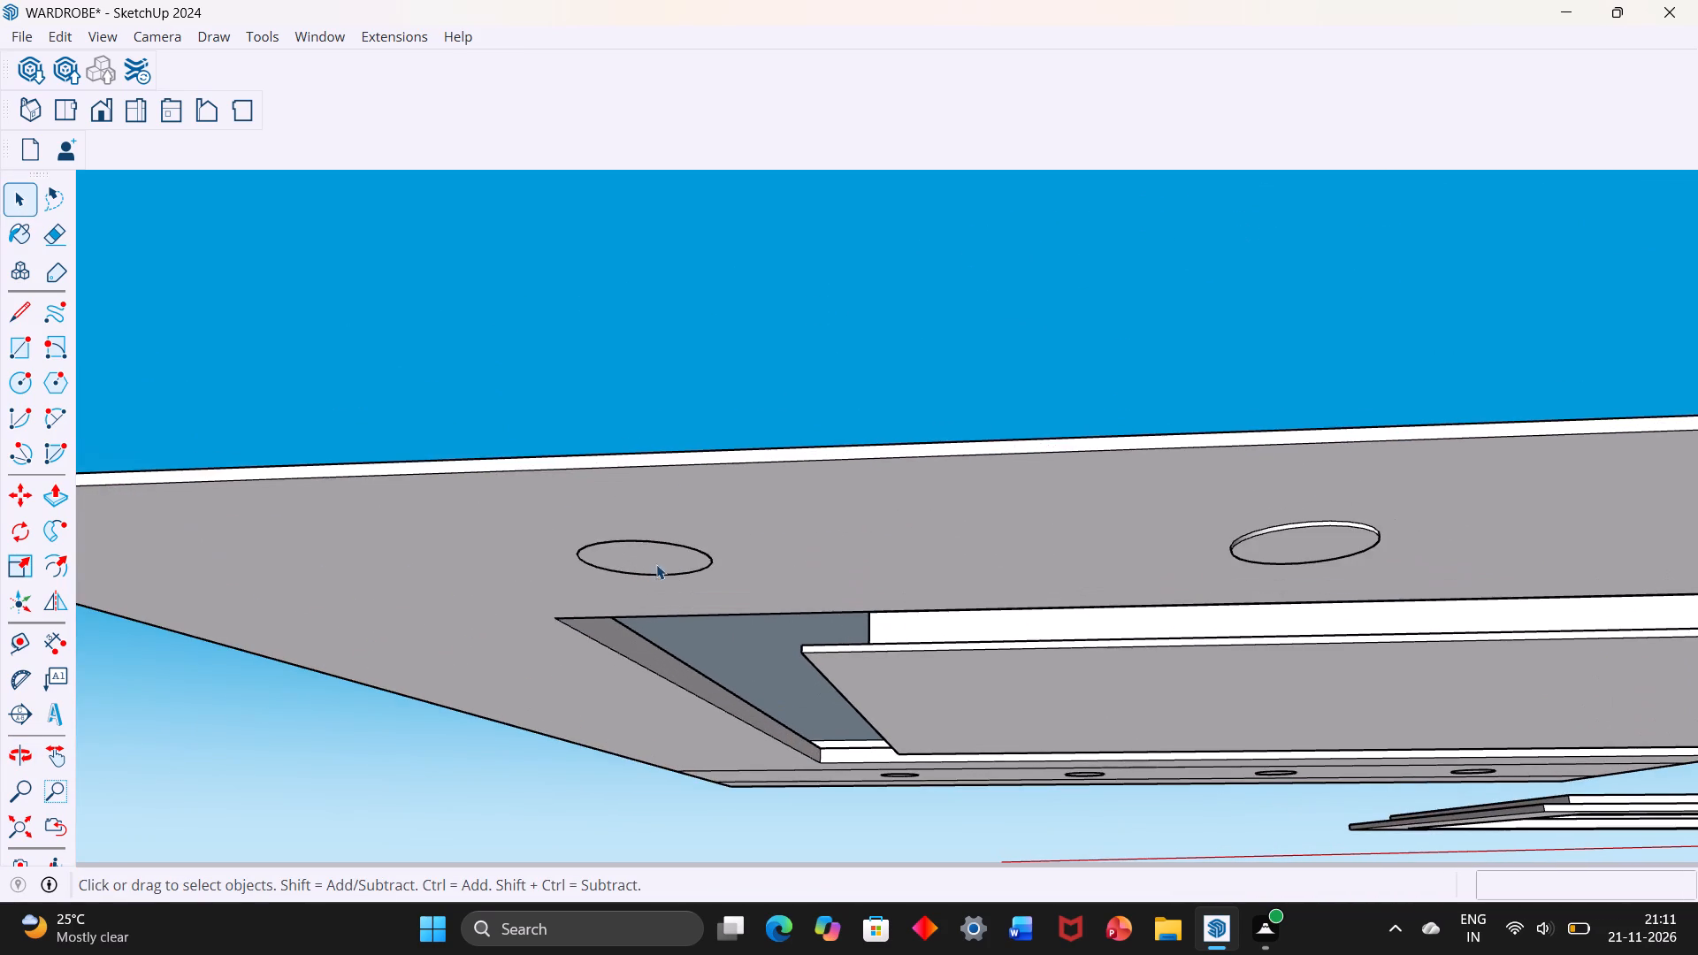
pyautogui.scroll(-5, 671, 565)
pyautogui.scroll(12, 1528, 536)
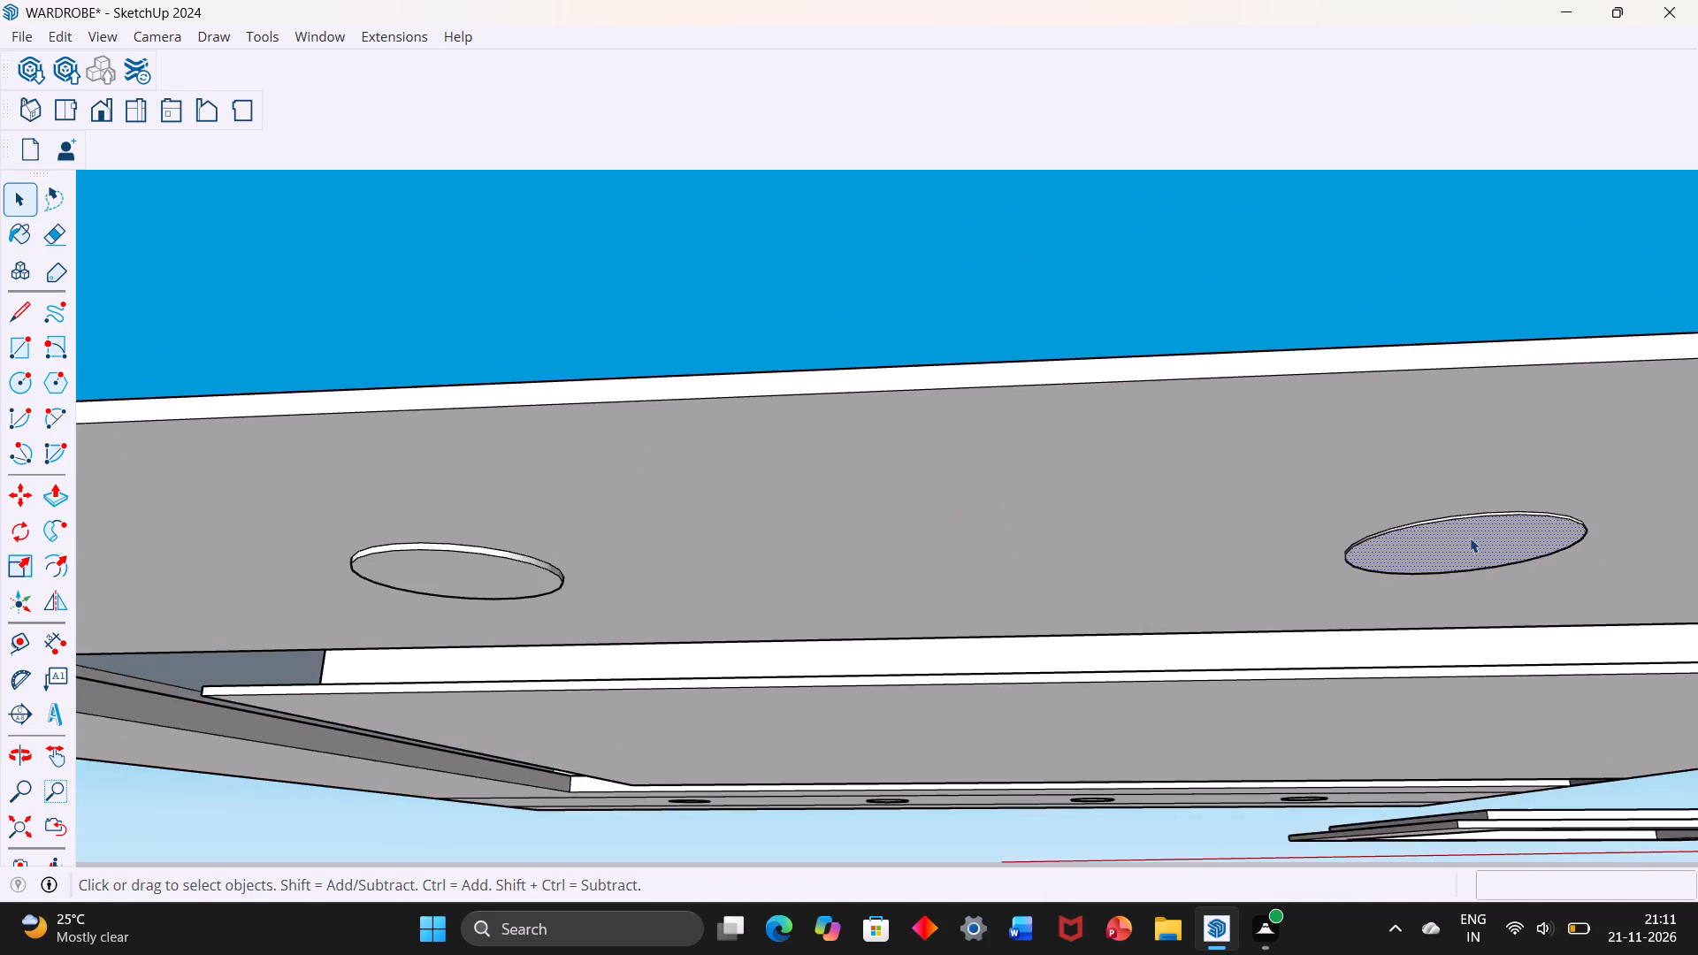
pyautogui.scroll(2, 1470, 538)
pyautogui.scroll(-13, 1427, 538)
pyautogui.scroll(-4, 1073, 613)
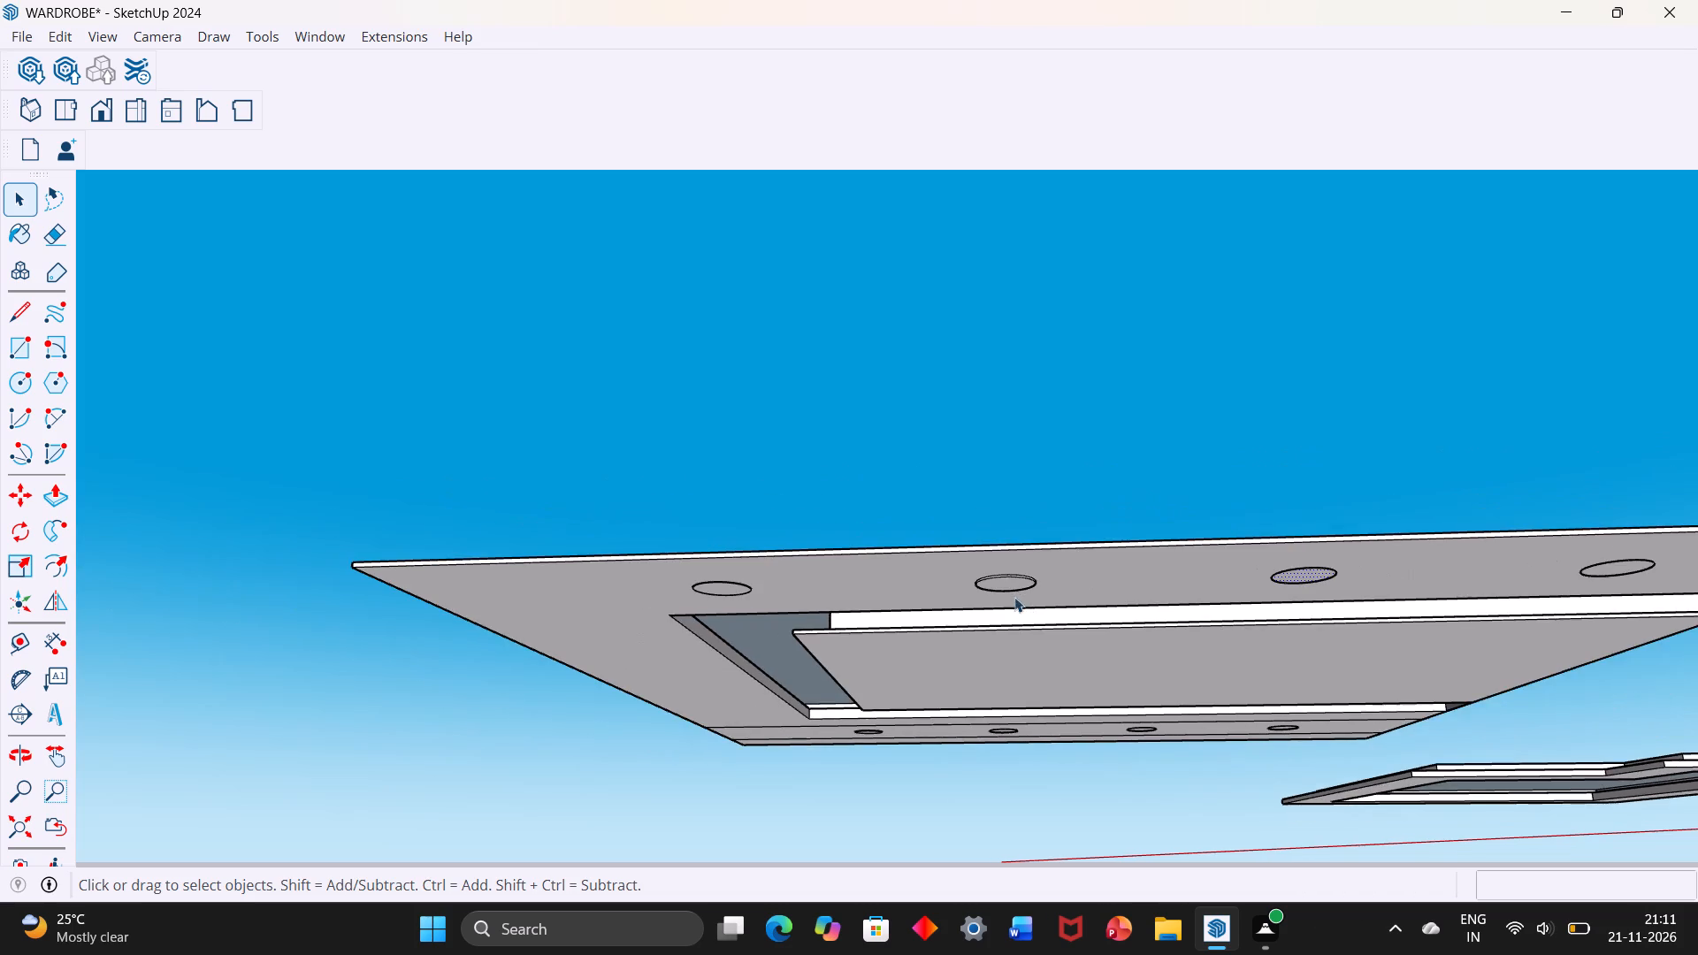
# Push the raised face of the wide margin row's second circle inward by 3mm with Push/Pull.
pyautogui.scroll(8, 1008, 590)
pyautogui.click(1008, 579)
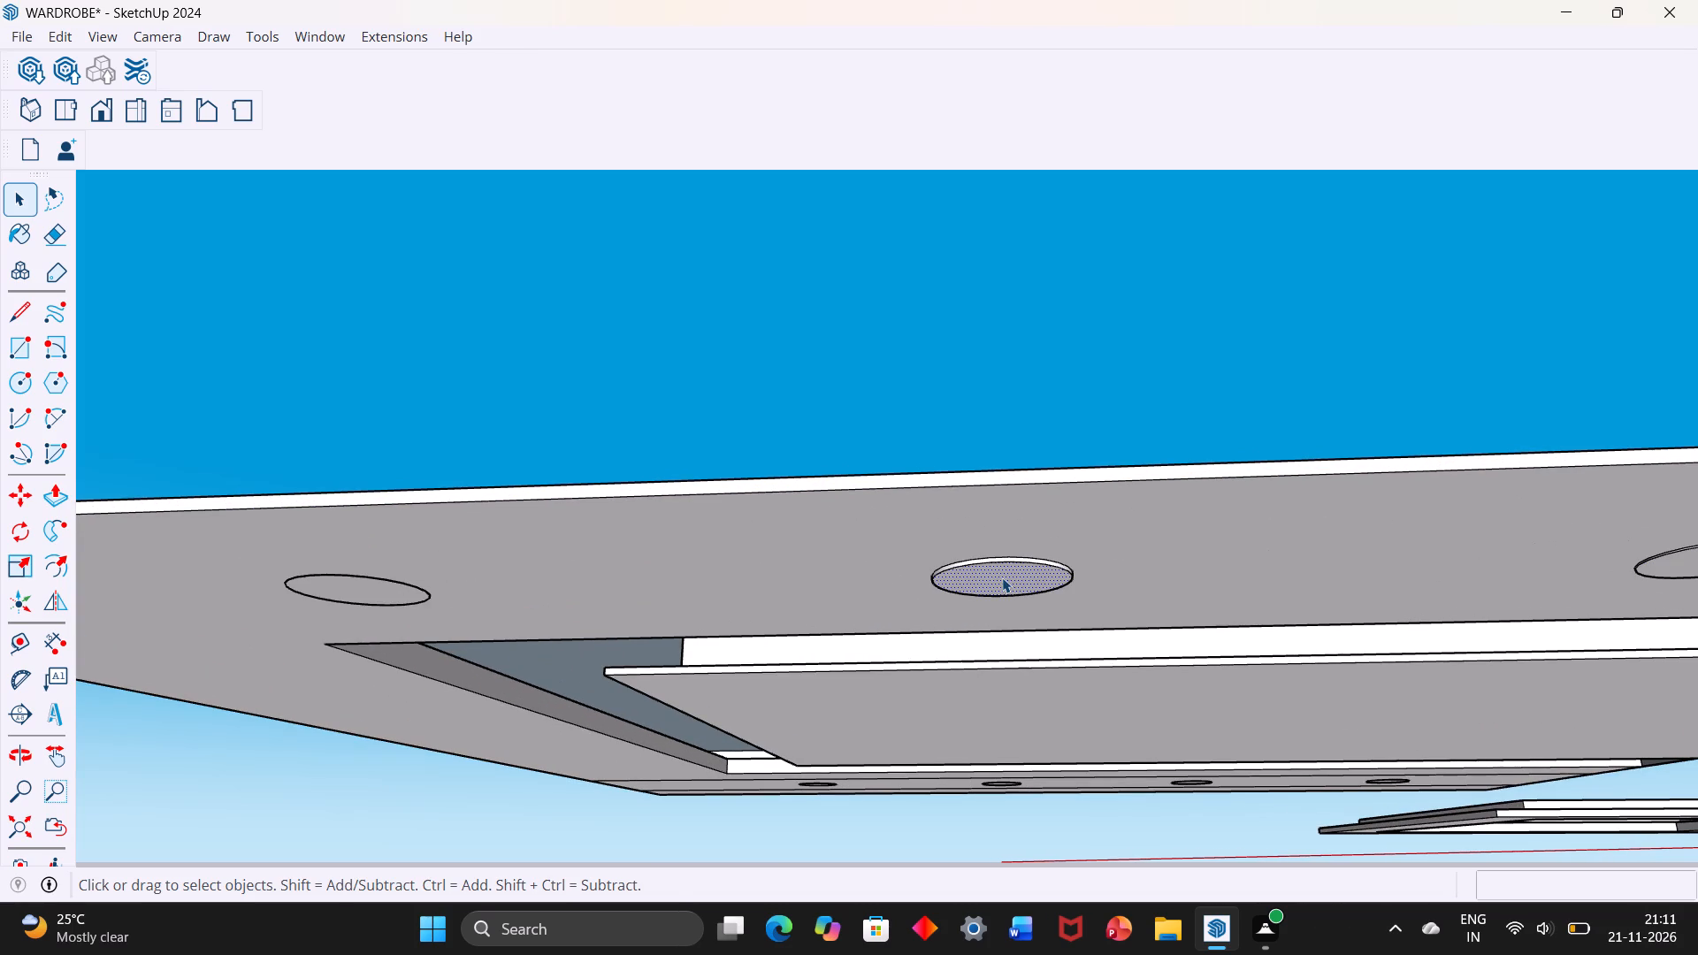
pyautogui.press('p')
pyautogui.click(1002, 577)
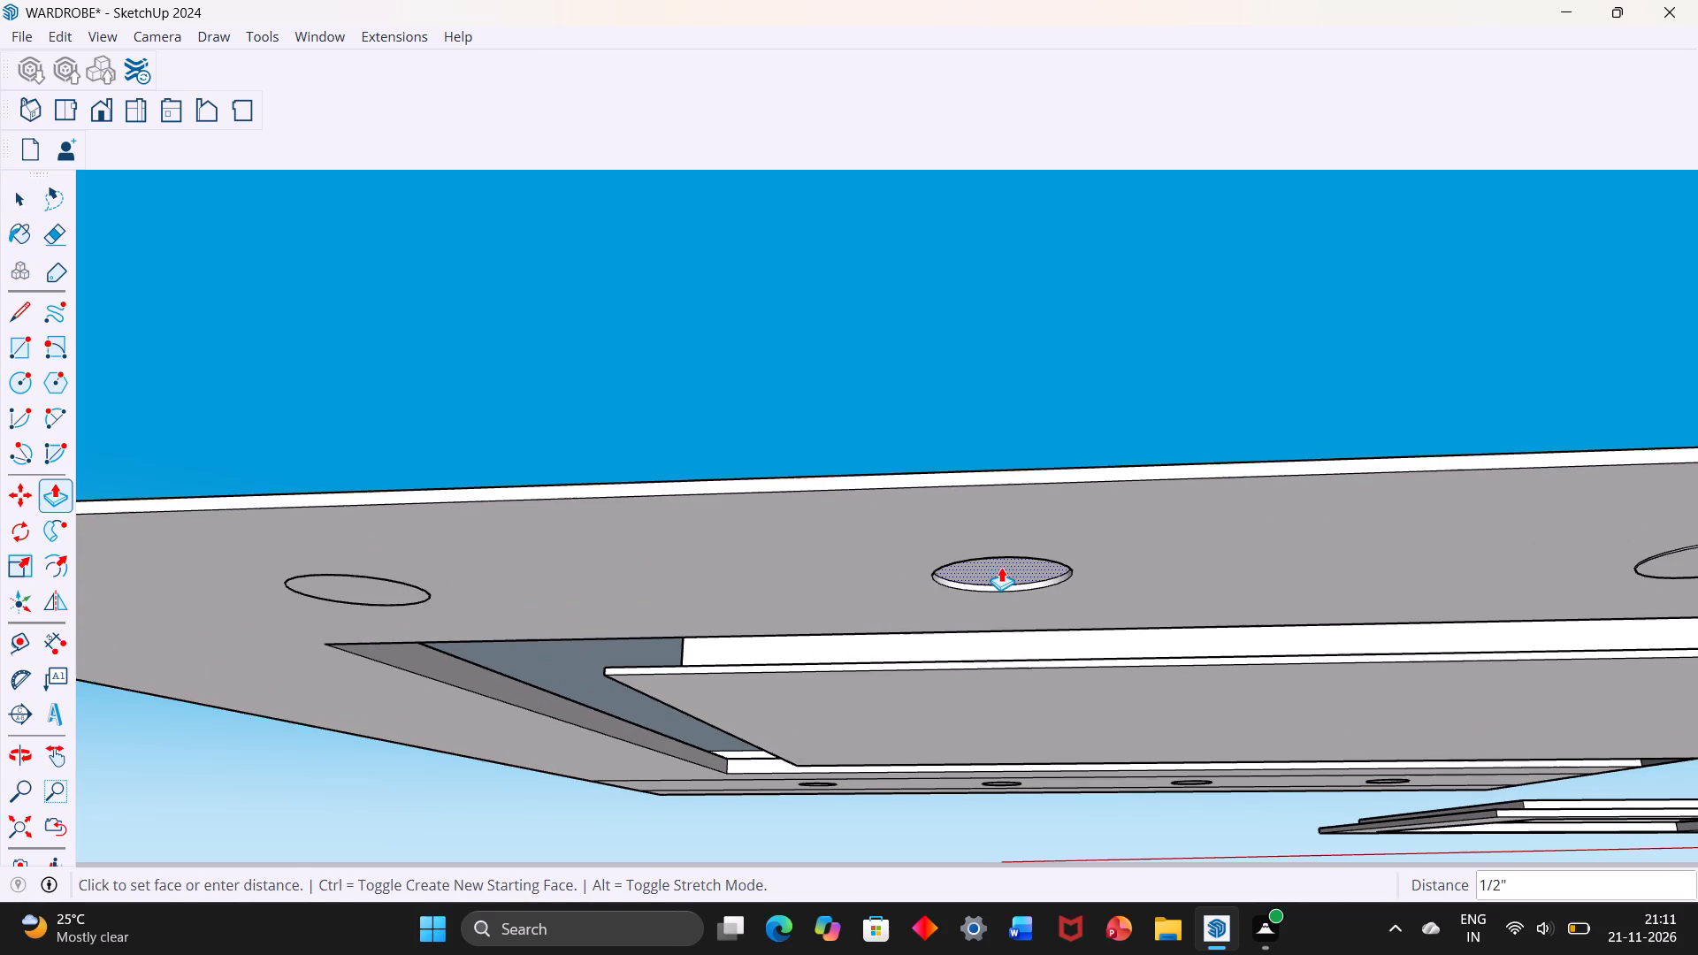
pyautogui.press('3')
pyautogui.write('mm')
pyautogui.press('Return')
pyautogui.scroll(-6, 991, 581)
pyautogui.scroll(9, 634, 589)
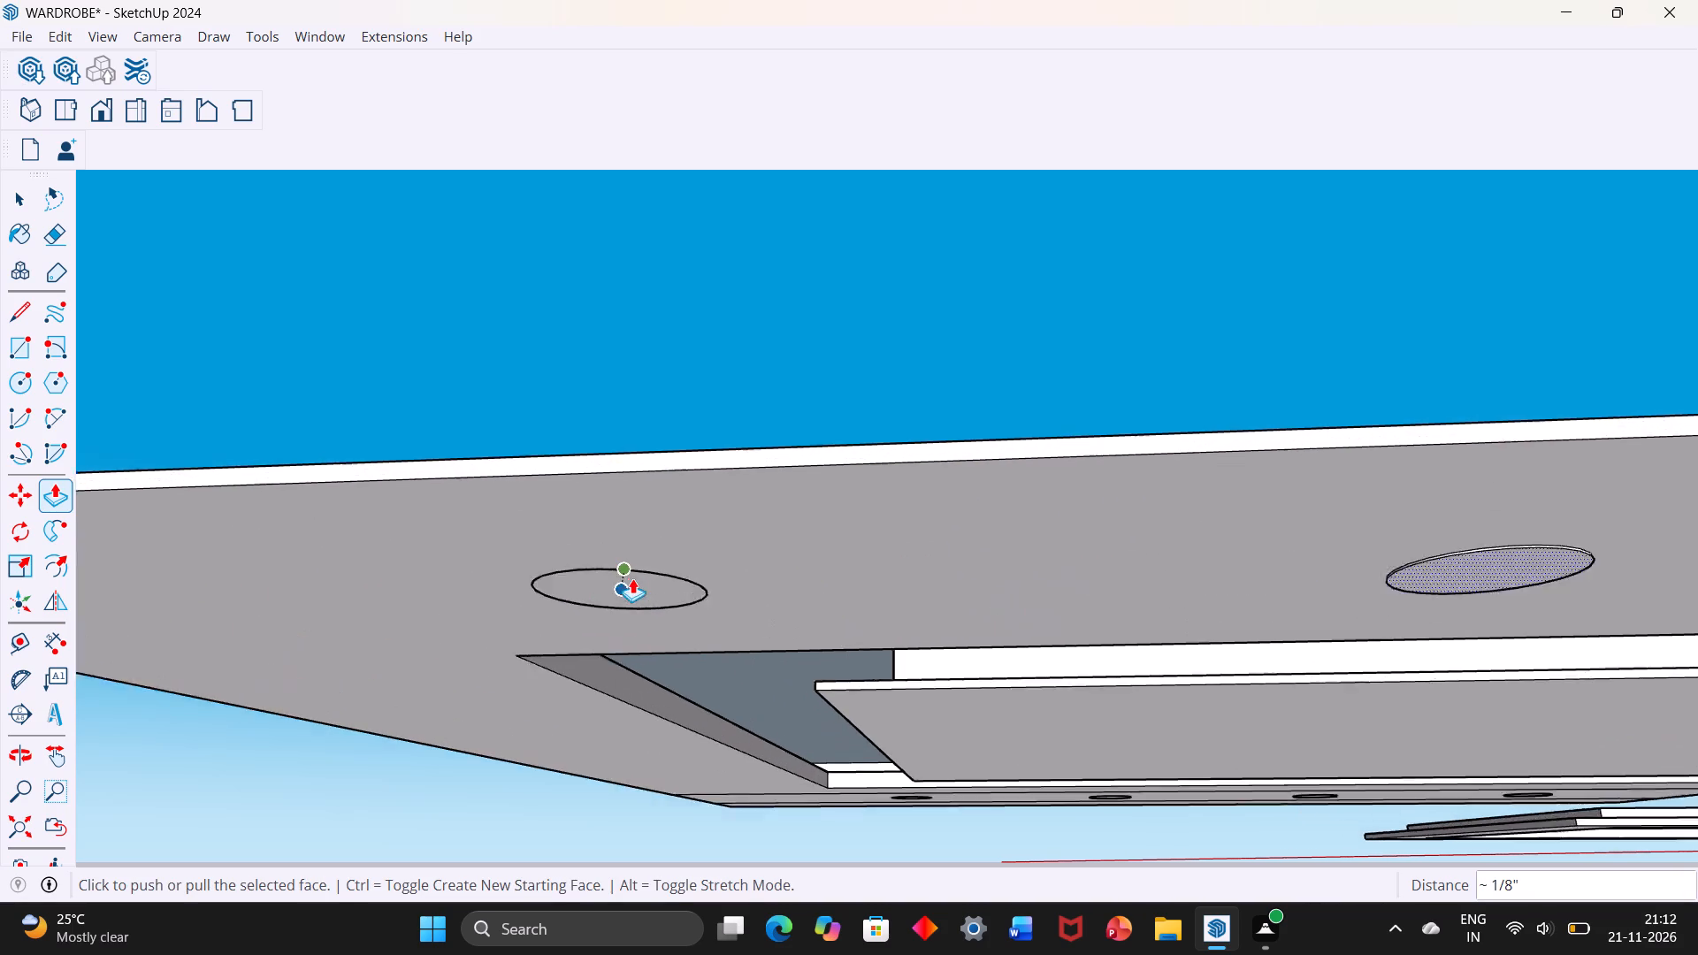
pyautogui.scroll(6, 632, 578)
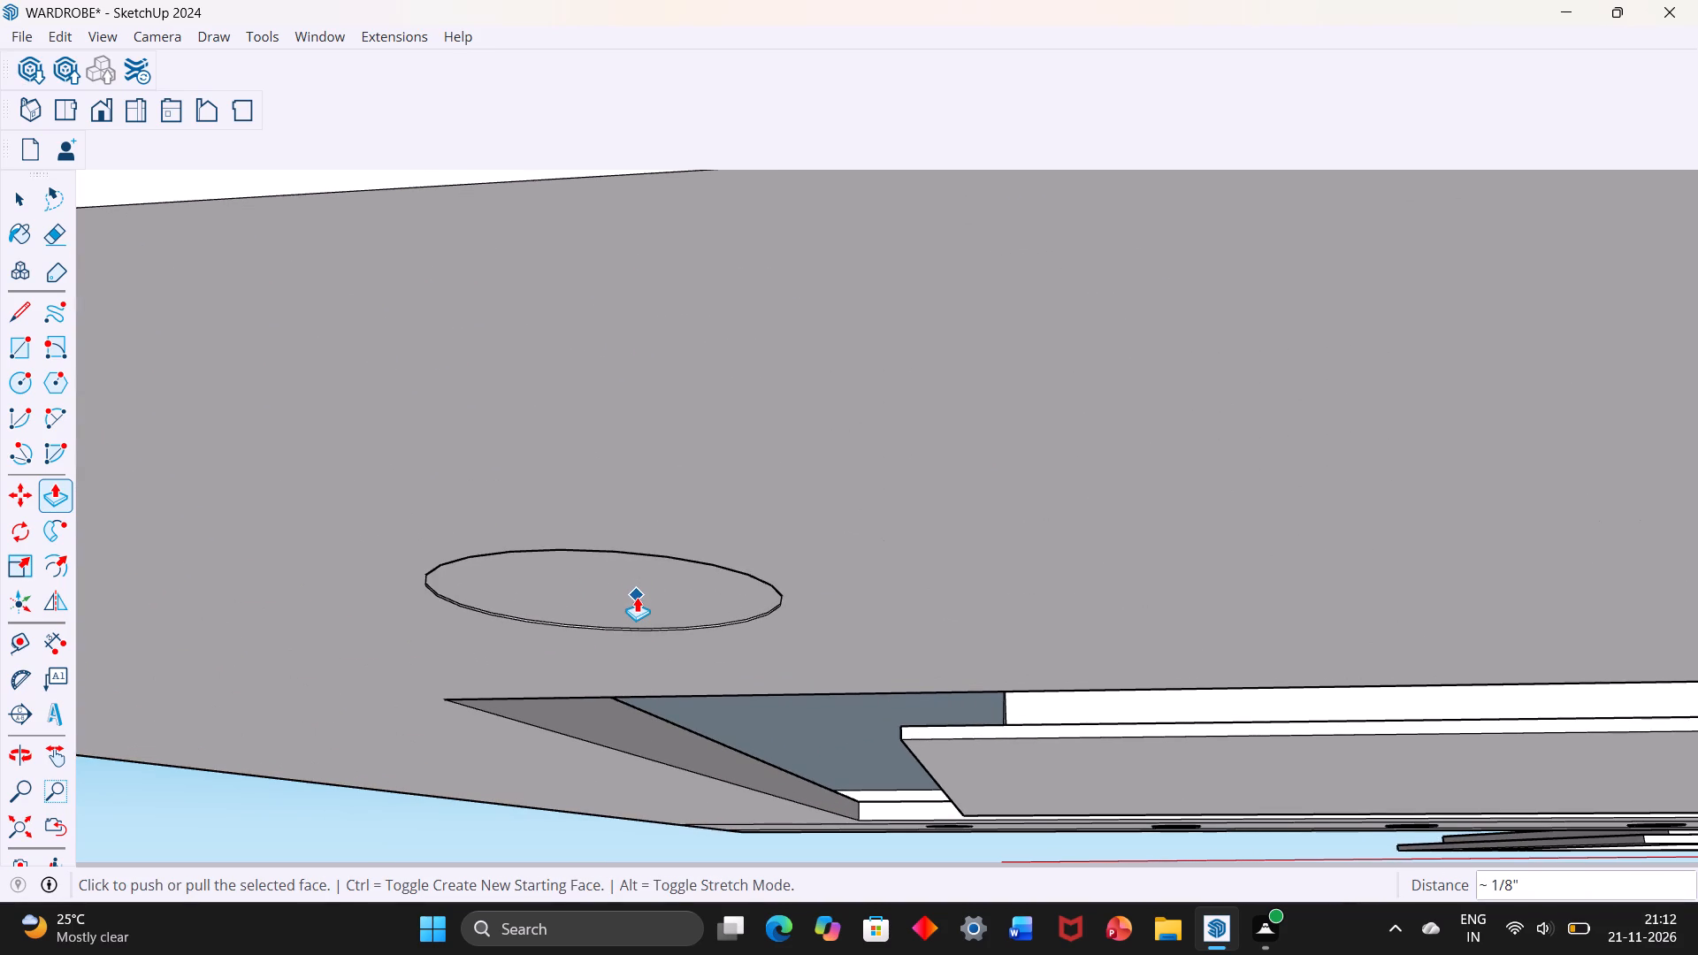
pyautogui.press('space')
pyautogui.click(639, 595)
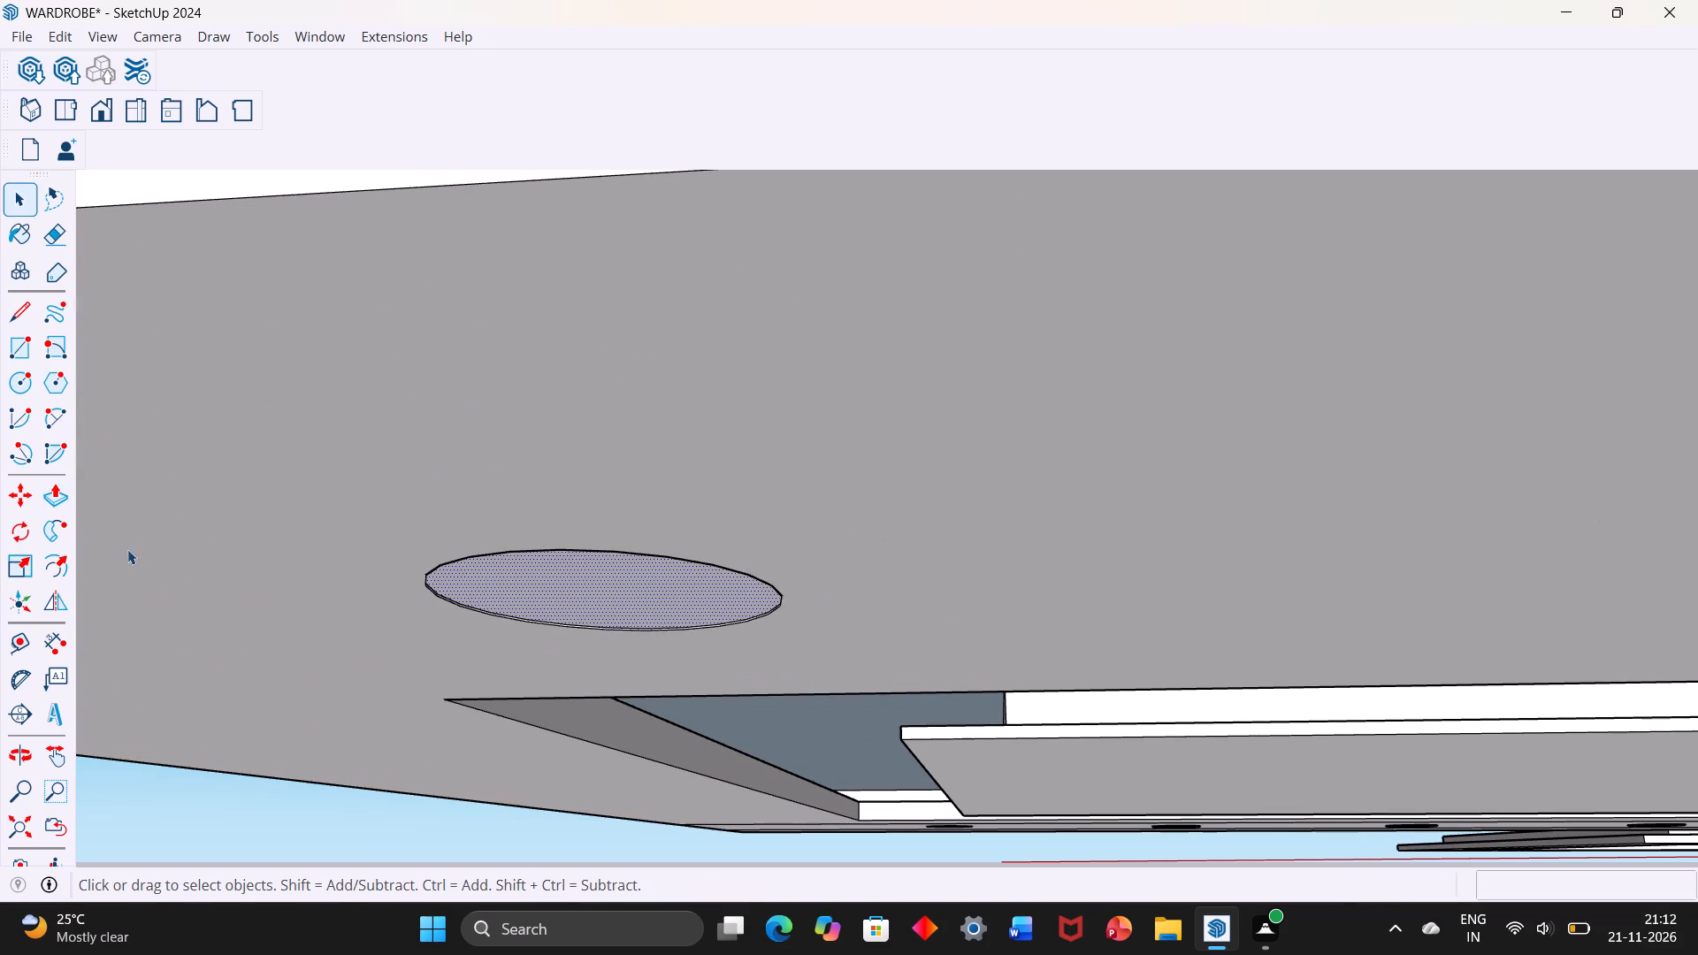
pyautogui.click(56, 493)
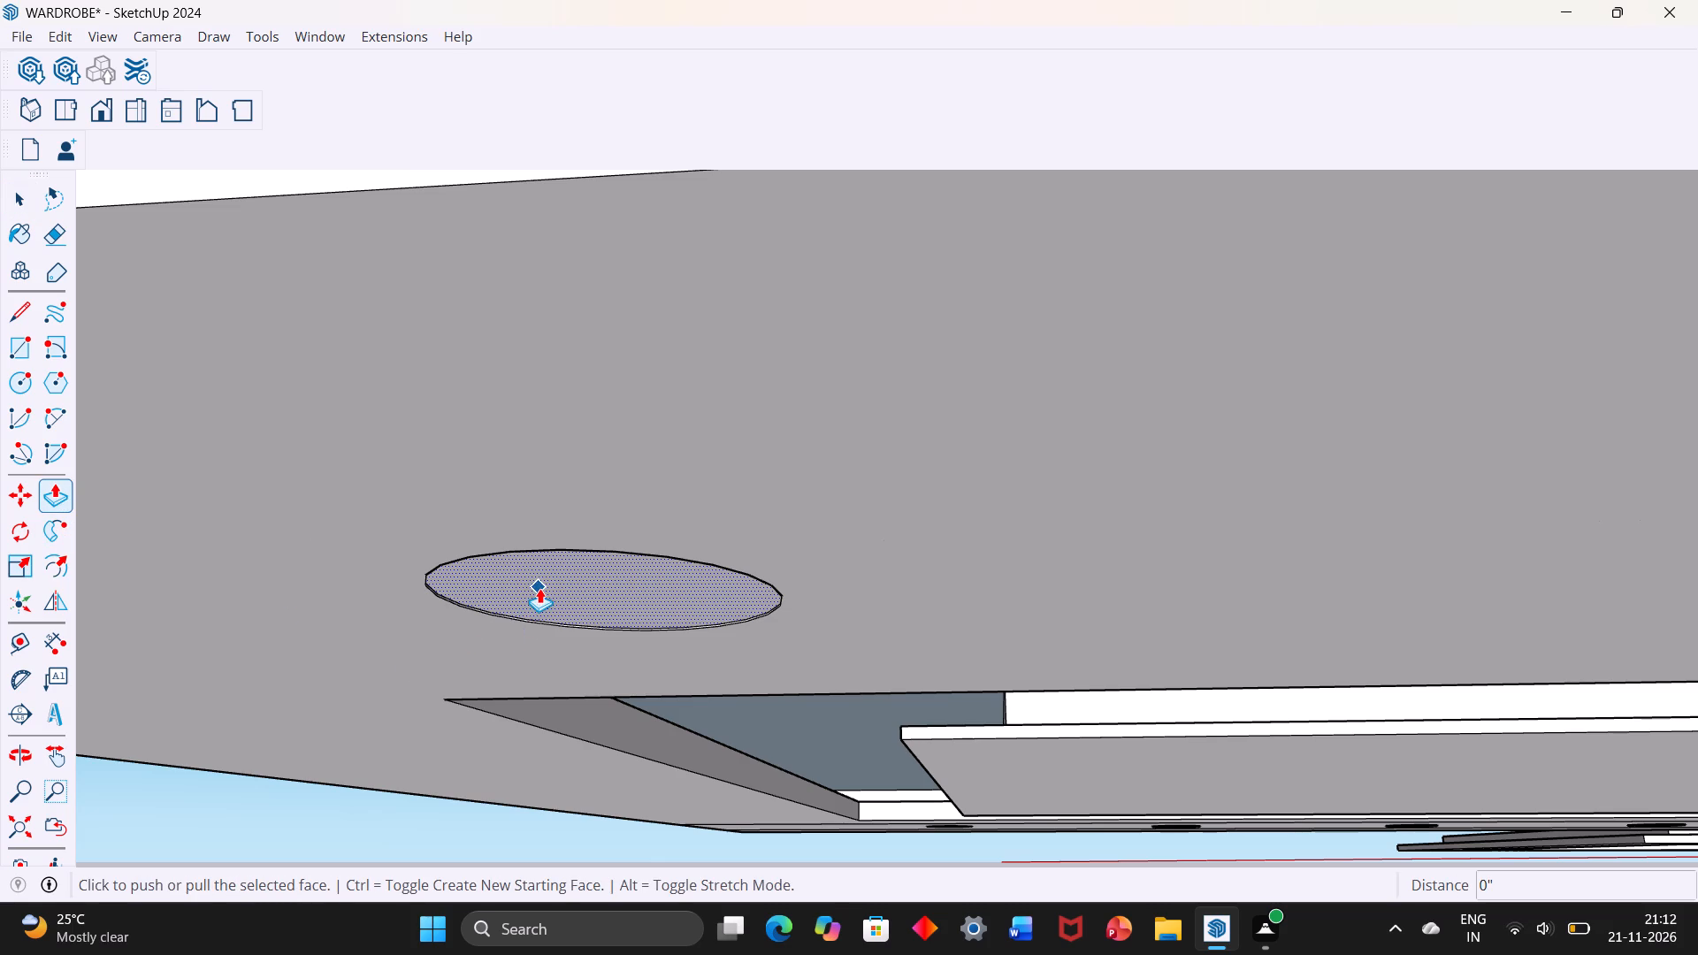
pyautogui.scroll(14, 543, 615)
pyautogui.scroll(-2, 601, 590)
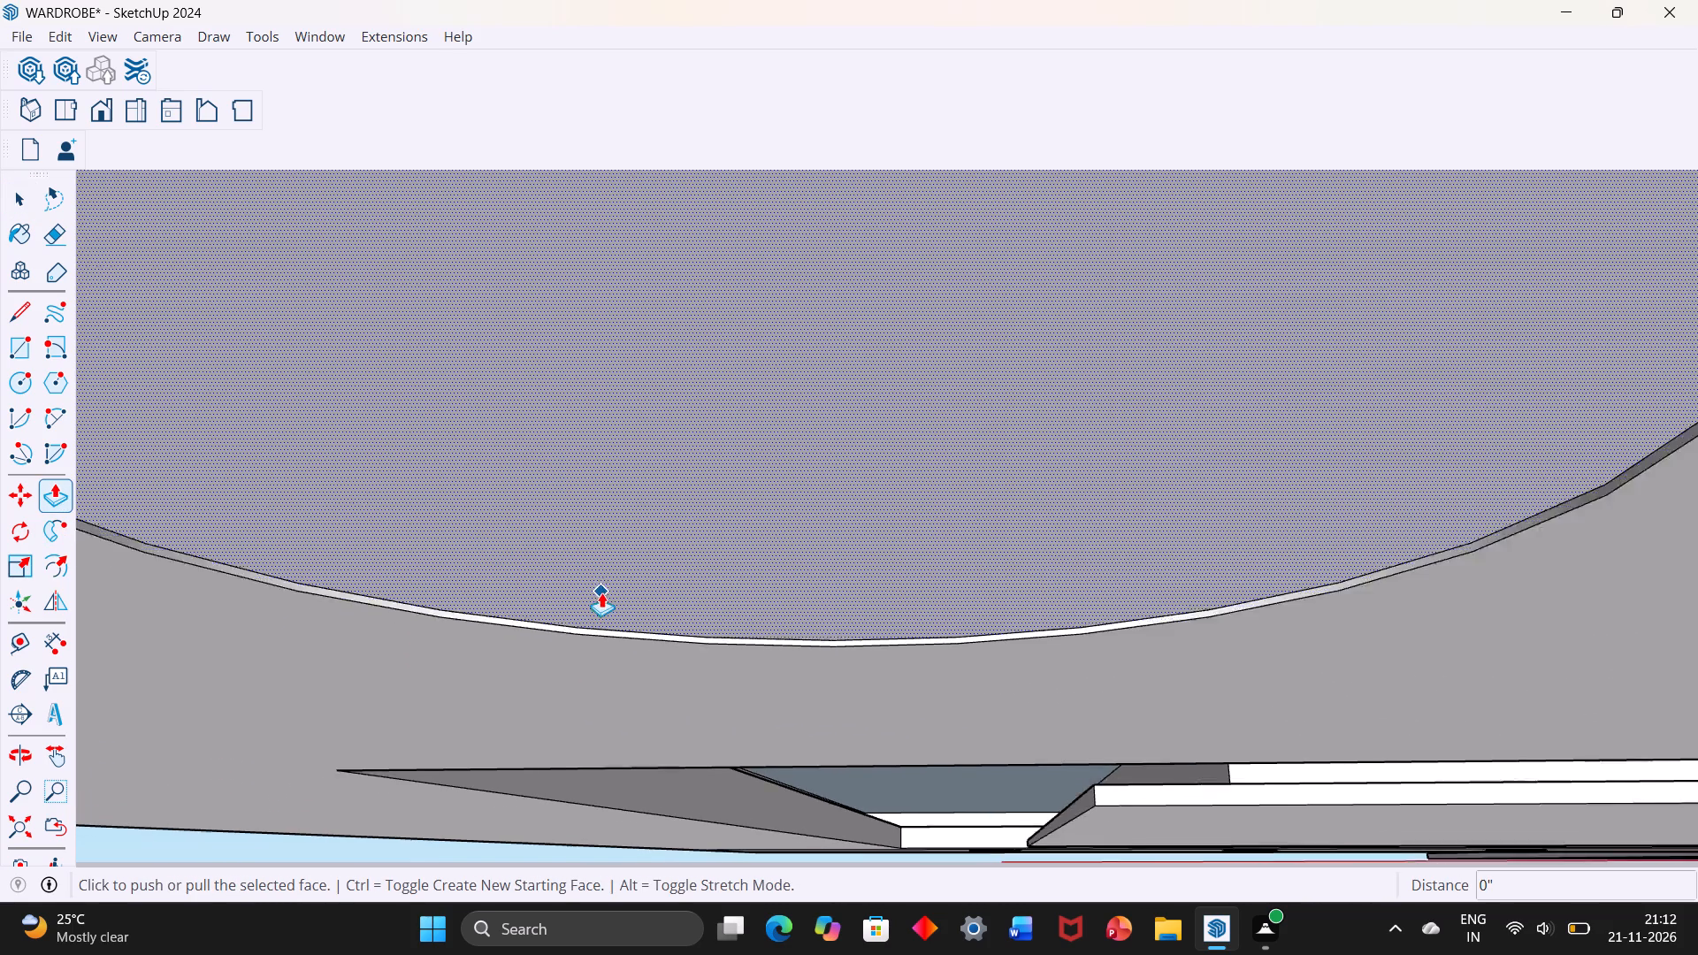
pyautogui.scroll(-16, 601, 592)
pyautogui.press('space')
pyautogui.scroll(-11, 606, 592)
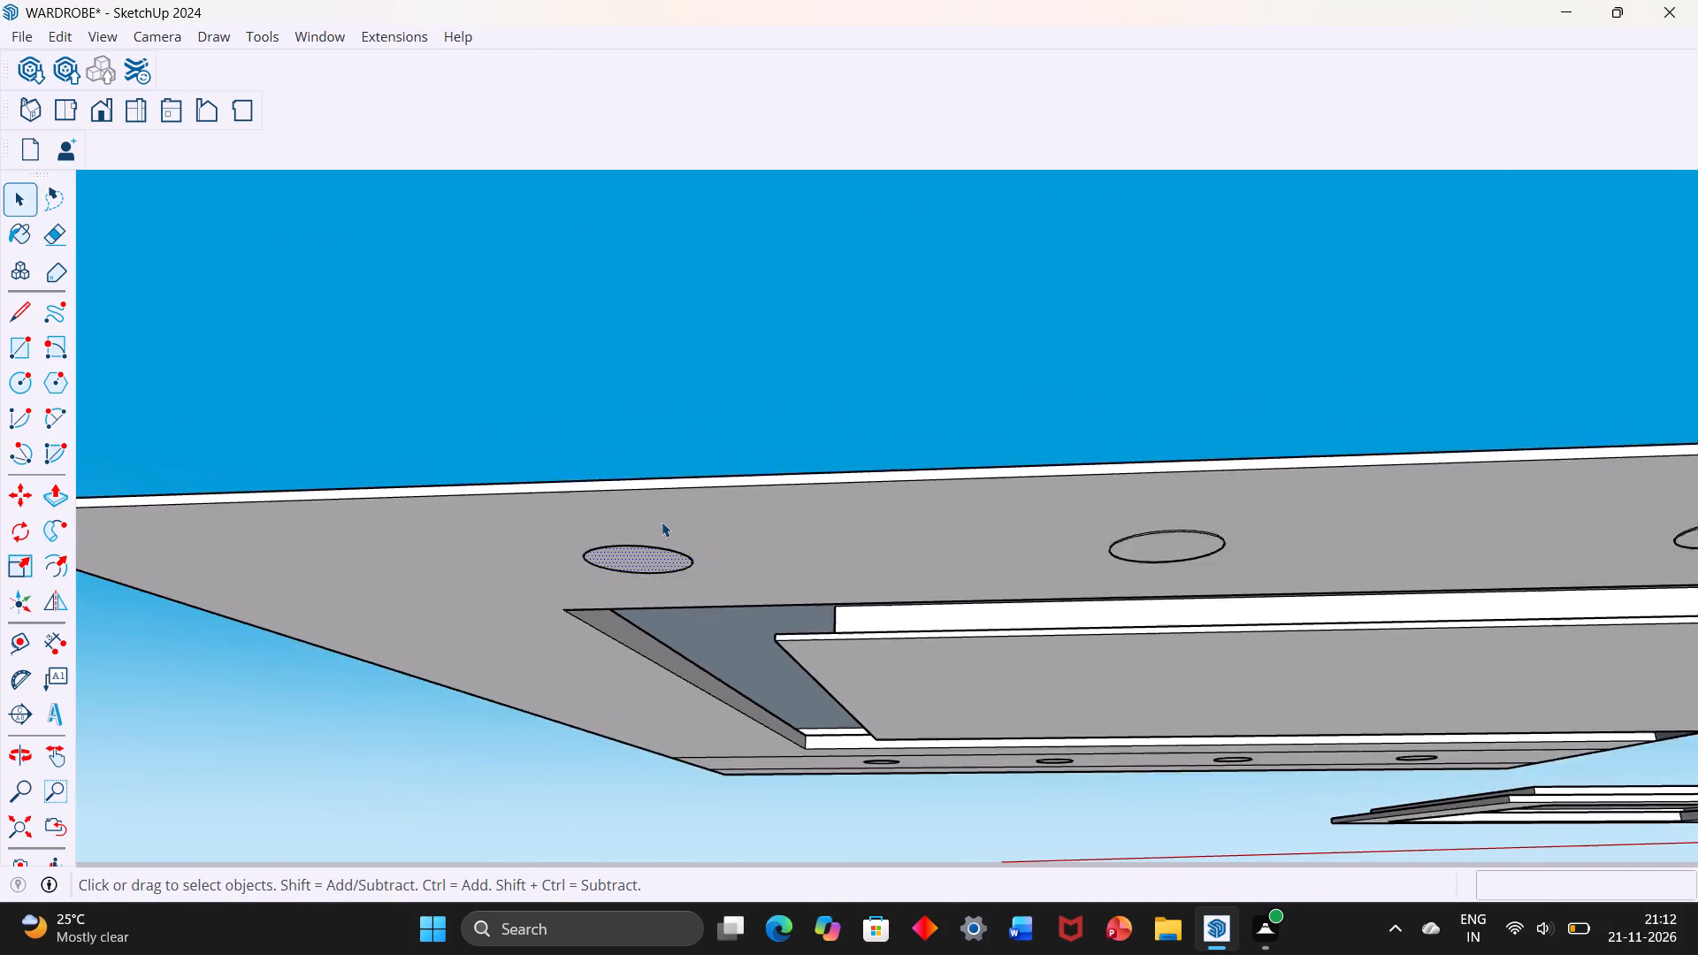
# Save the wardrobe model with the panel's recessed circles.
pyautogui.scroll(-8, 662, 522)
pyautogui.moveTo(964, 603); pyautogui.dragTo(963, 452, button='middle')
pyautogui.scroll(1, 964, 455)
pyautogui.scroll(-1, 951, 508)
pyautogui.moveTo(951, 508); pyautogui.dragTo(933, 382, button='middle')
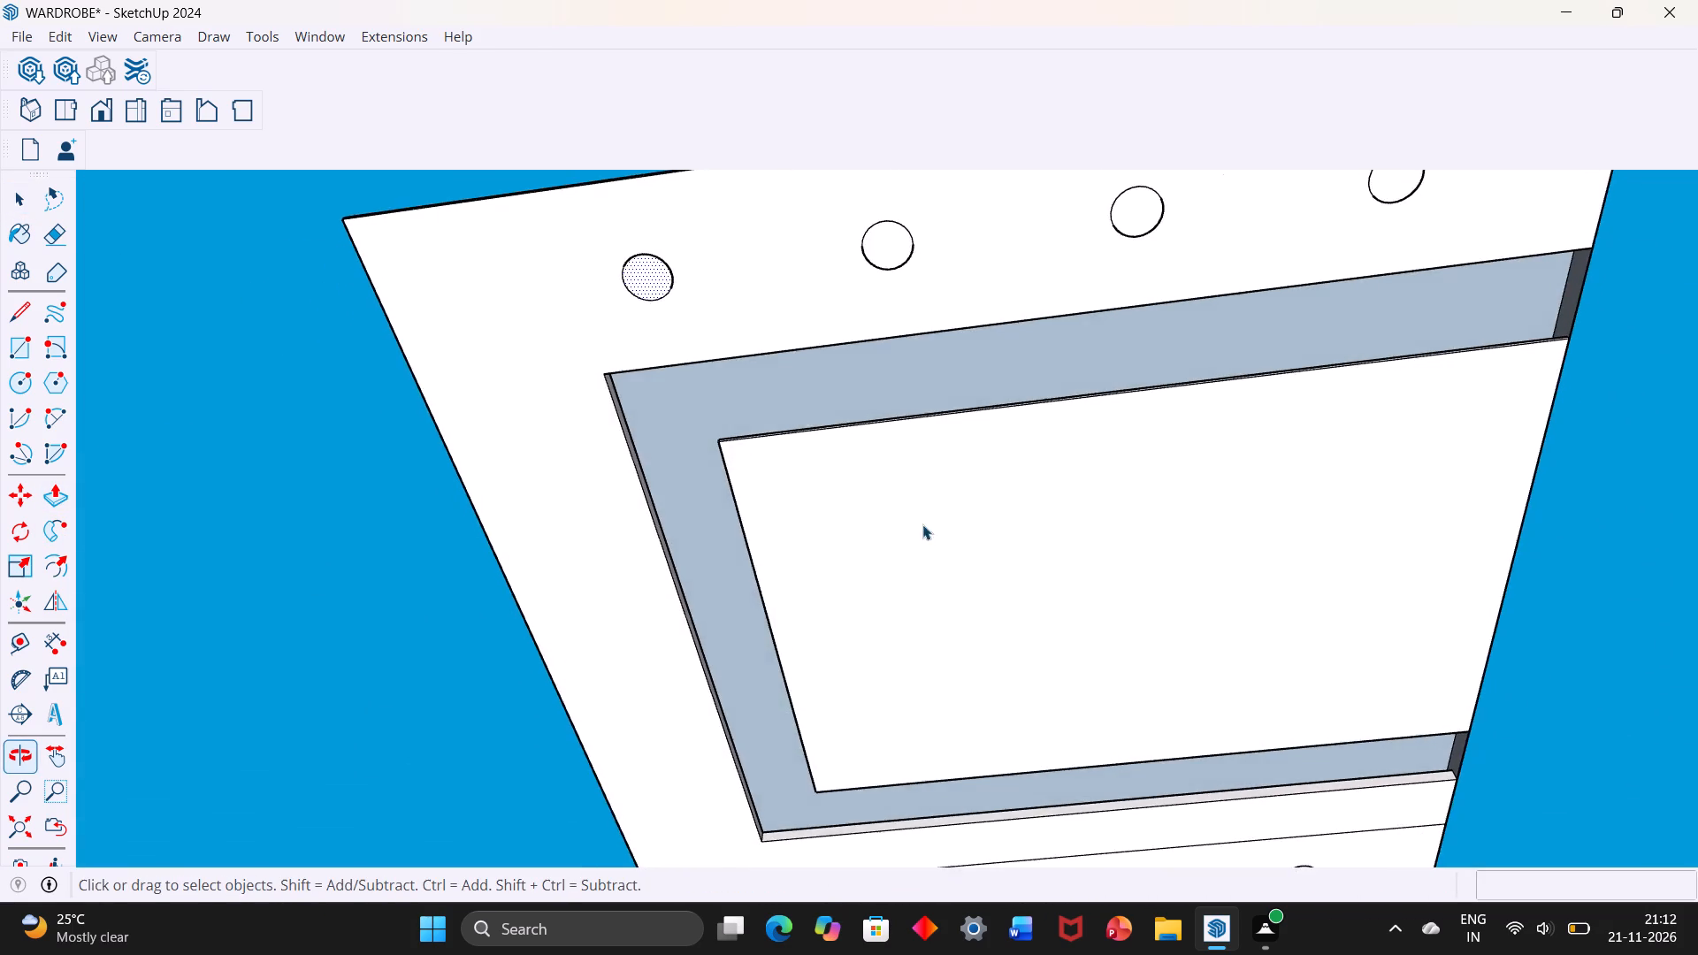
pyautogui.scroll(-12, 921, 525)
pyautogui.moveTo(906, 499); pyautogui.dragTo(906, 484, button='middle')
pyautogui.moveTo(997, 603); pyautogui.dragTo(676, 927, button='middle')
pyautogui.hotkey('ctrl', 's')
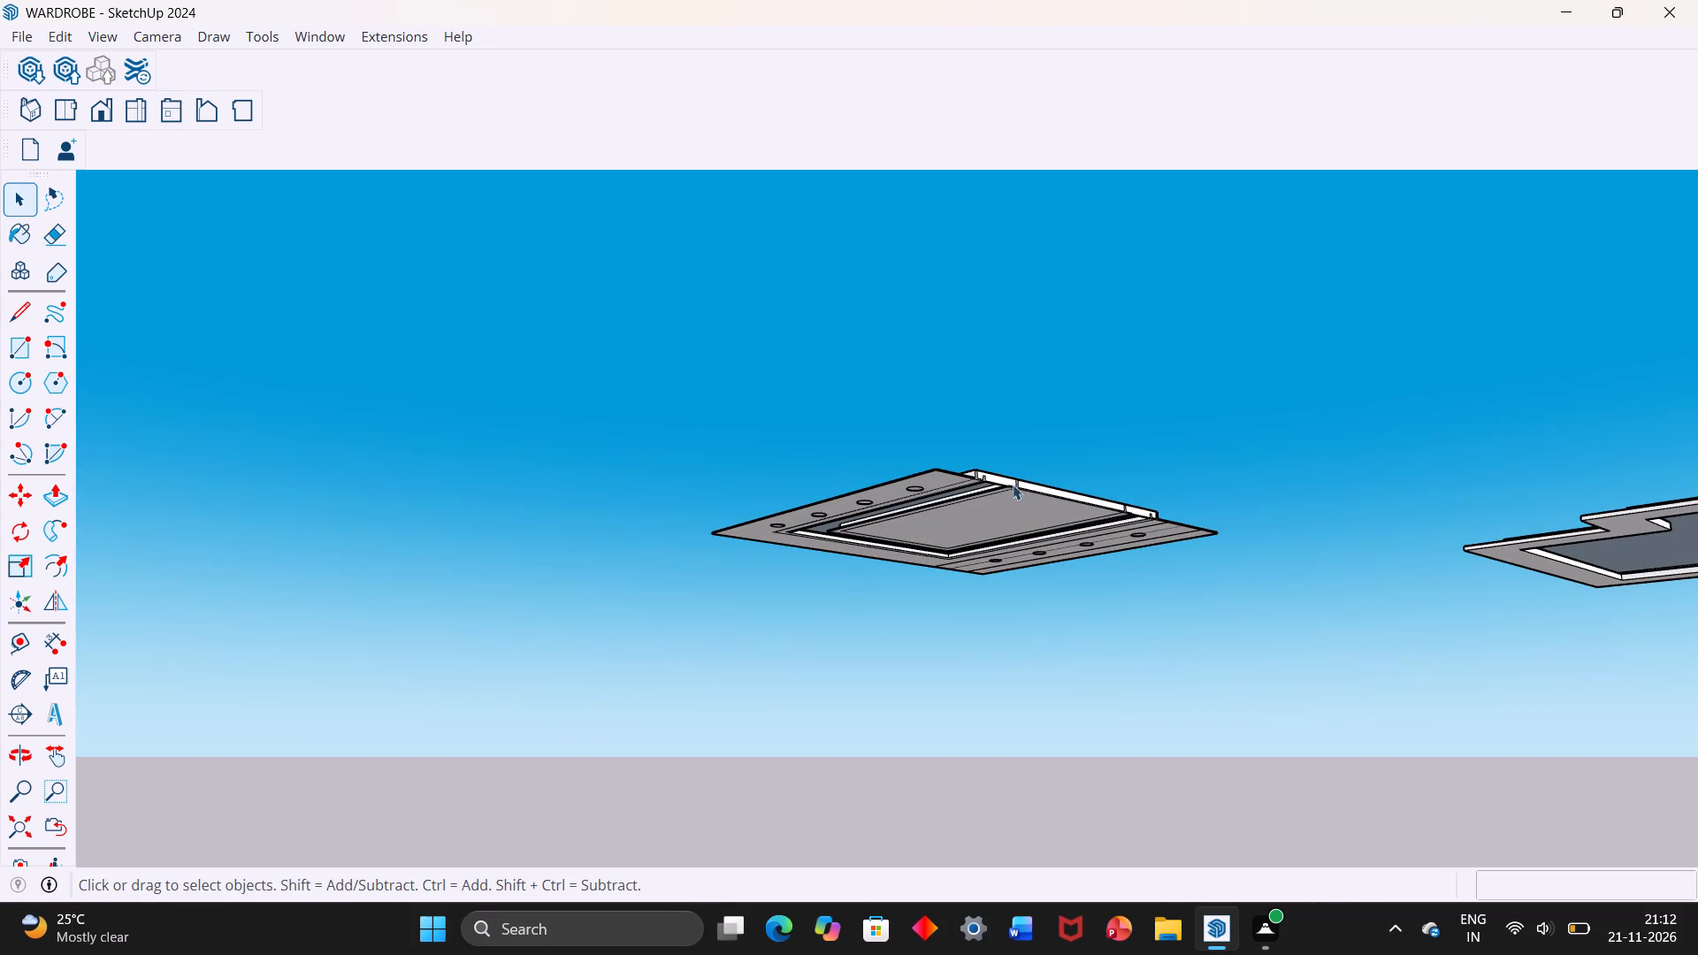
# Examine the finished panel with its two rows of four circles and raised borders from beneath and above.
pyautogui.moveTo(1007, 489); pyautogui.dragTo(734, 639, button='middle')
pyautogui.scroll(-1, 908, 594)
pyautogui.scroll(1, 856, 569)
pyautogui.moveTo(874, 561); pyautogui.dragTo(894, 327, button='middle')
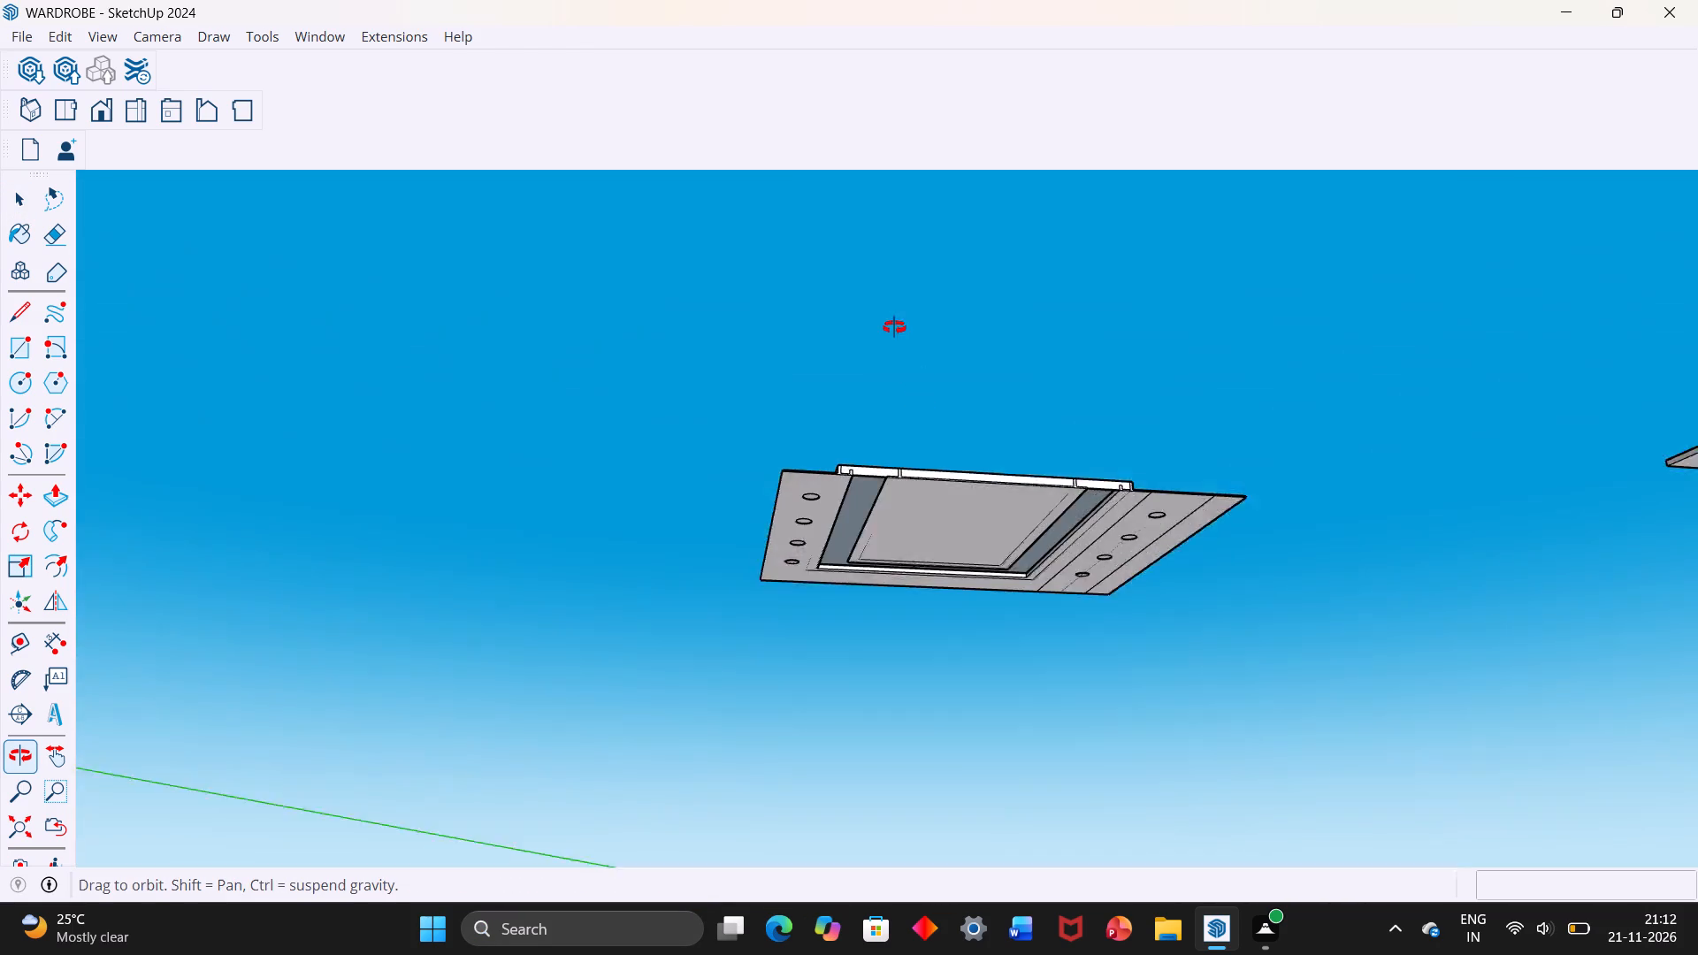
pyautogui.moveTo(894, 327); pyautogui.dragTo(888, 314, button='middle')
pyautogui.scroll(1, 888, 314)
pyautogui.moveTo(918, 524); pyautogui.dragTo(929, 586, button='middle')
pyautogui.scroll(-4, 919, 539)
pyautogui.moveTo(947, 557); pyautogui.dragTo(879, 360, button='middle')
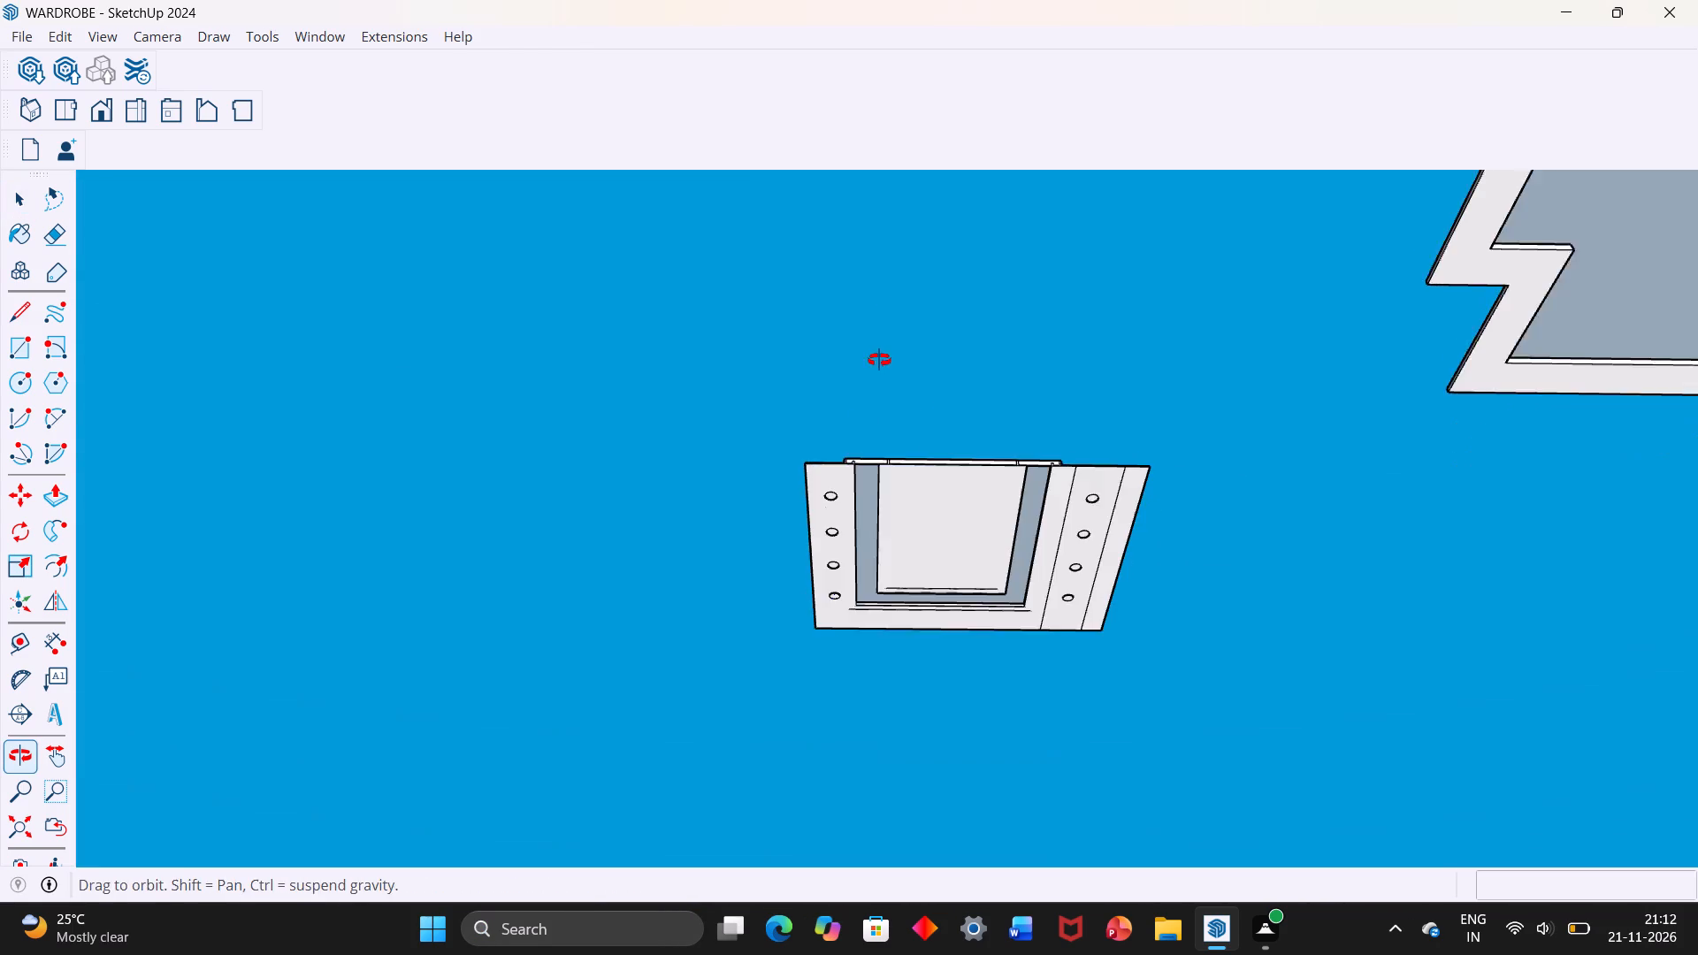
pyautogui.moveTo(879, 360); pyautogui.dragTo(877, 358, button='middle')
pyautogui.moveTo(943, 456); pyautogui.dragTo(944, 435, button='middle')
pyautogui.scroll(2, 943, 456)
pyautogui.scroll(-1, 950, 485)
pyautogui.moveTo(950, 485); pyautogui.dragTo(927, 870, button='middle')
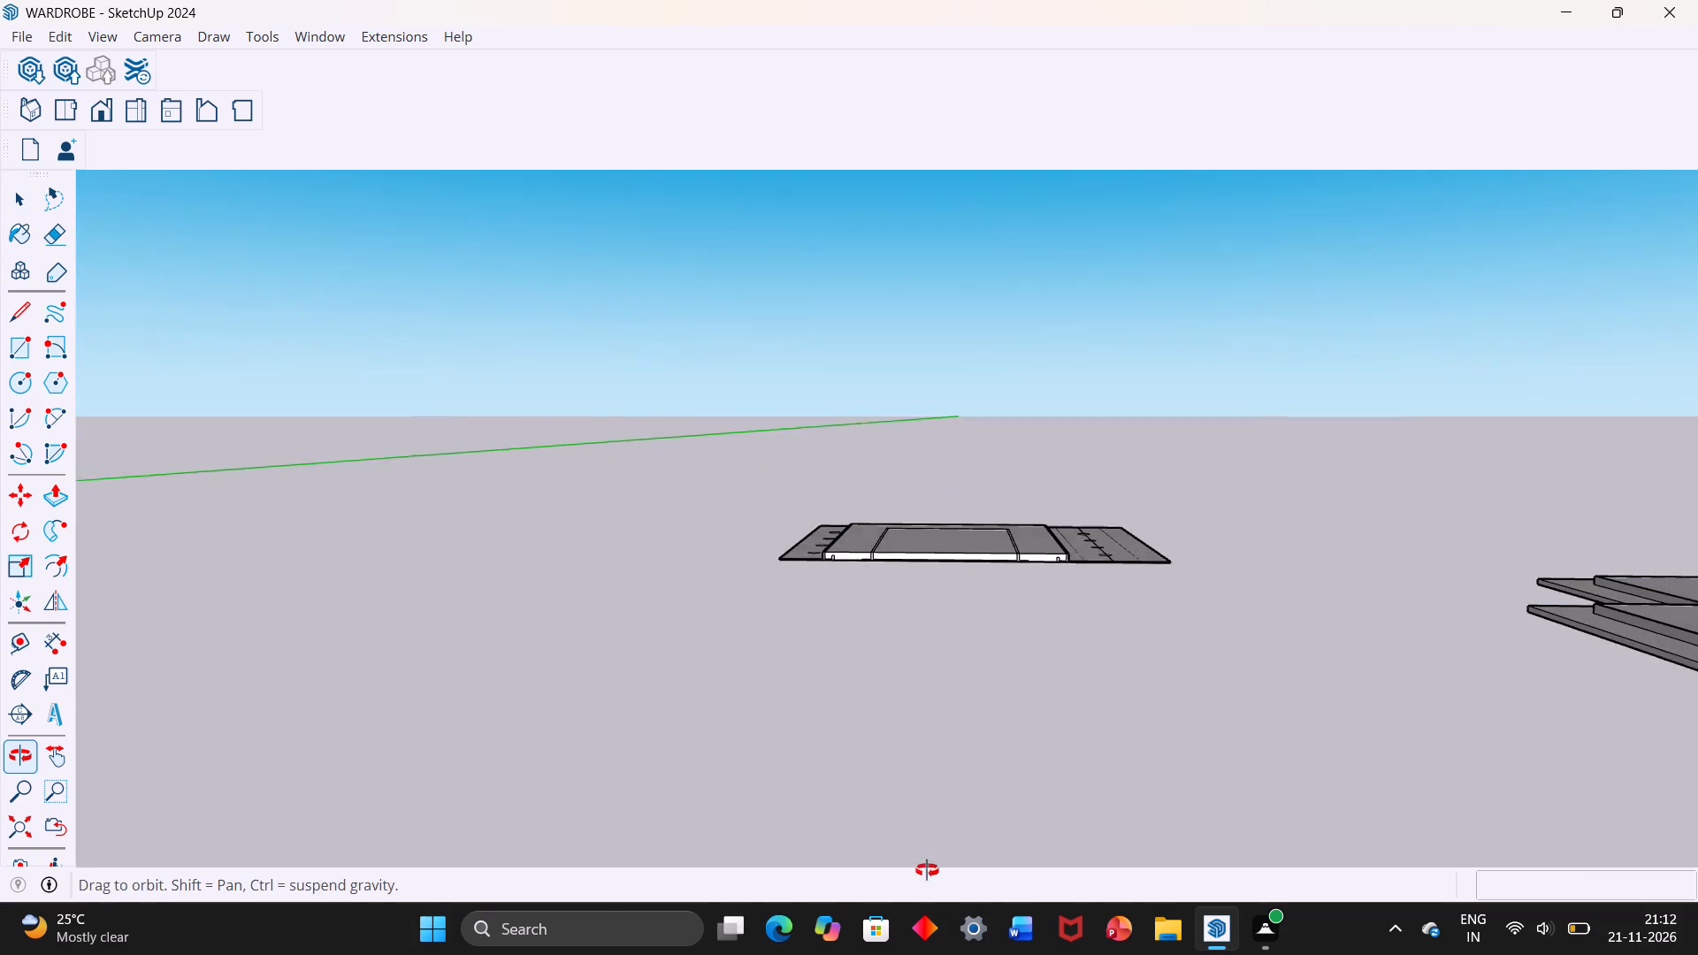
pyautogui.moveTo(927, 870); pyautogui.dragTo(927, 869, button='middle')
pyautogui.scroll(-1, 939, 781)
pyautogui.moveTo(947, 582); pyautogui.dragTo(952, 624, button='middle')
pyautogui.scroll(1, 952, 620)
pyautogui.moveTo(946, 579); pyautogui.dragTo(936, 672, button='middle')
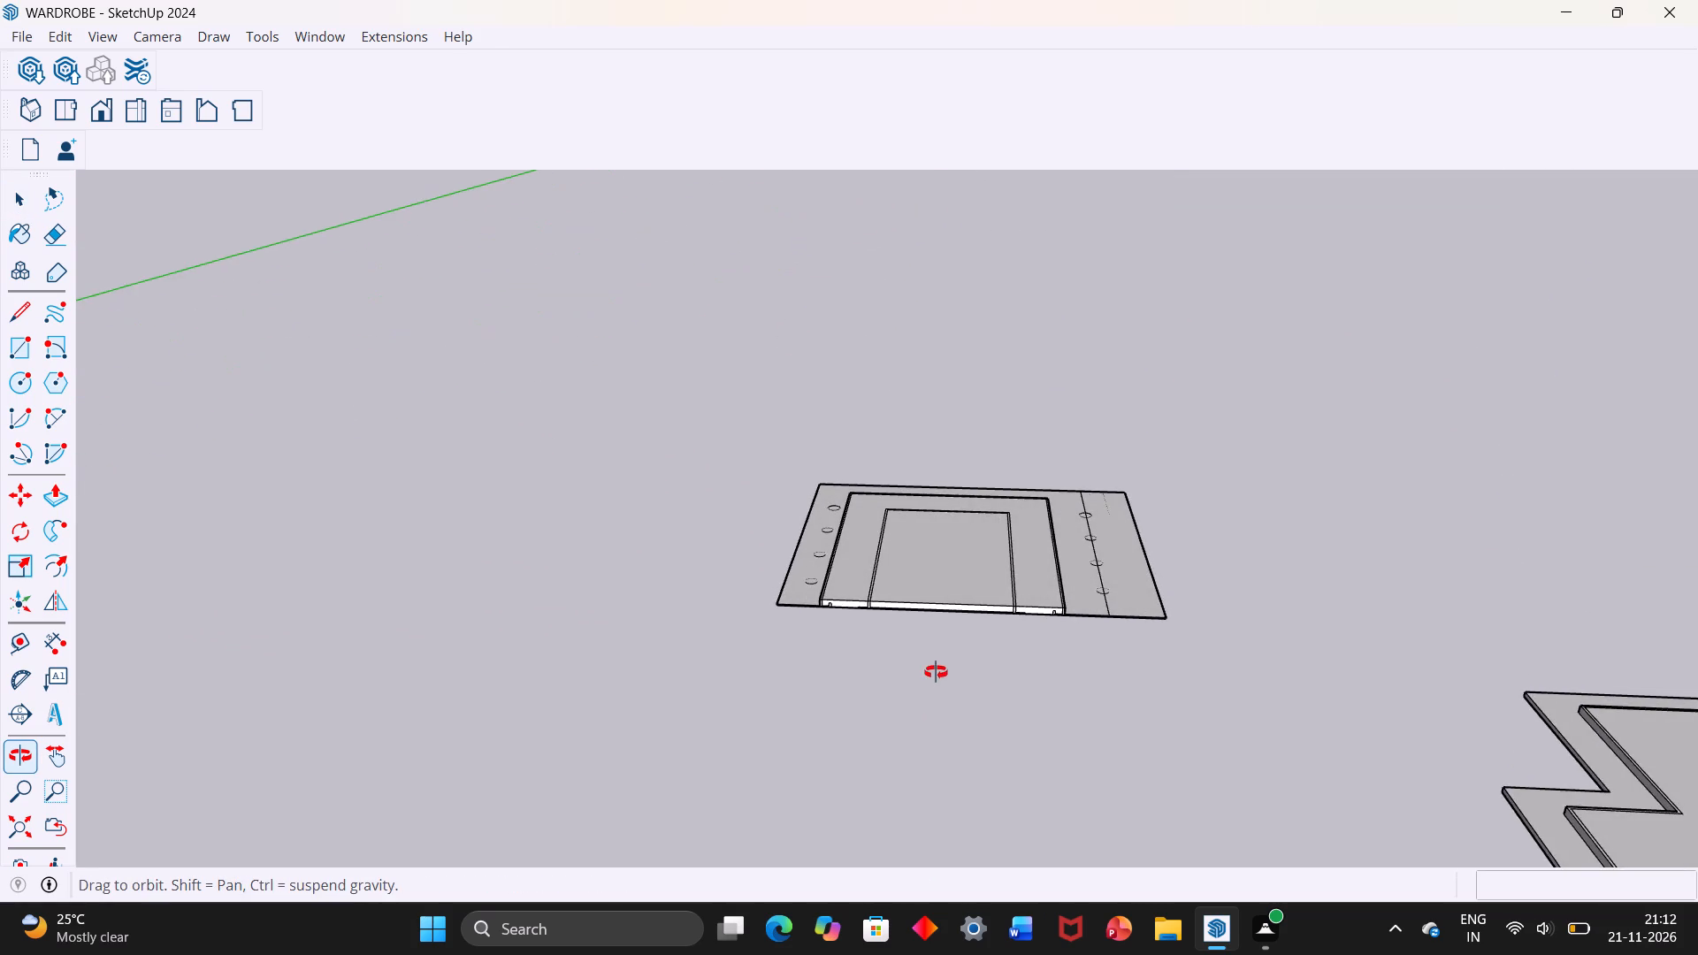
pyautogui.moveTo(936, 672); pyautogui.dragTo(922, 422, button='middle')
pyautogui.moveTo(930, 547); pyautogui.dragTo(920, 391, button='middle')
pyautogui.scroll(1, 915, 534)
pyautogui.moveTo(915, 534); pyautogui.dragTo(915, 504, button='middle')
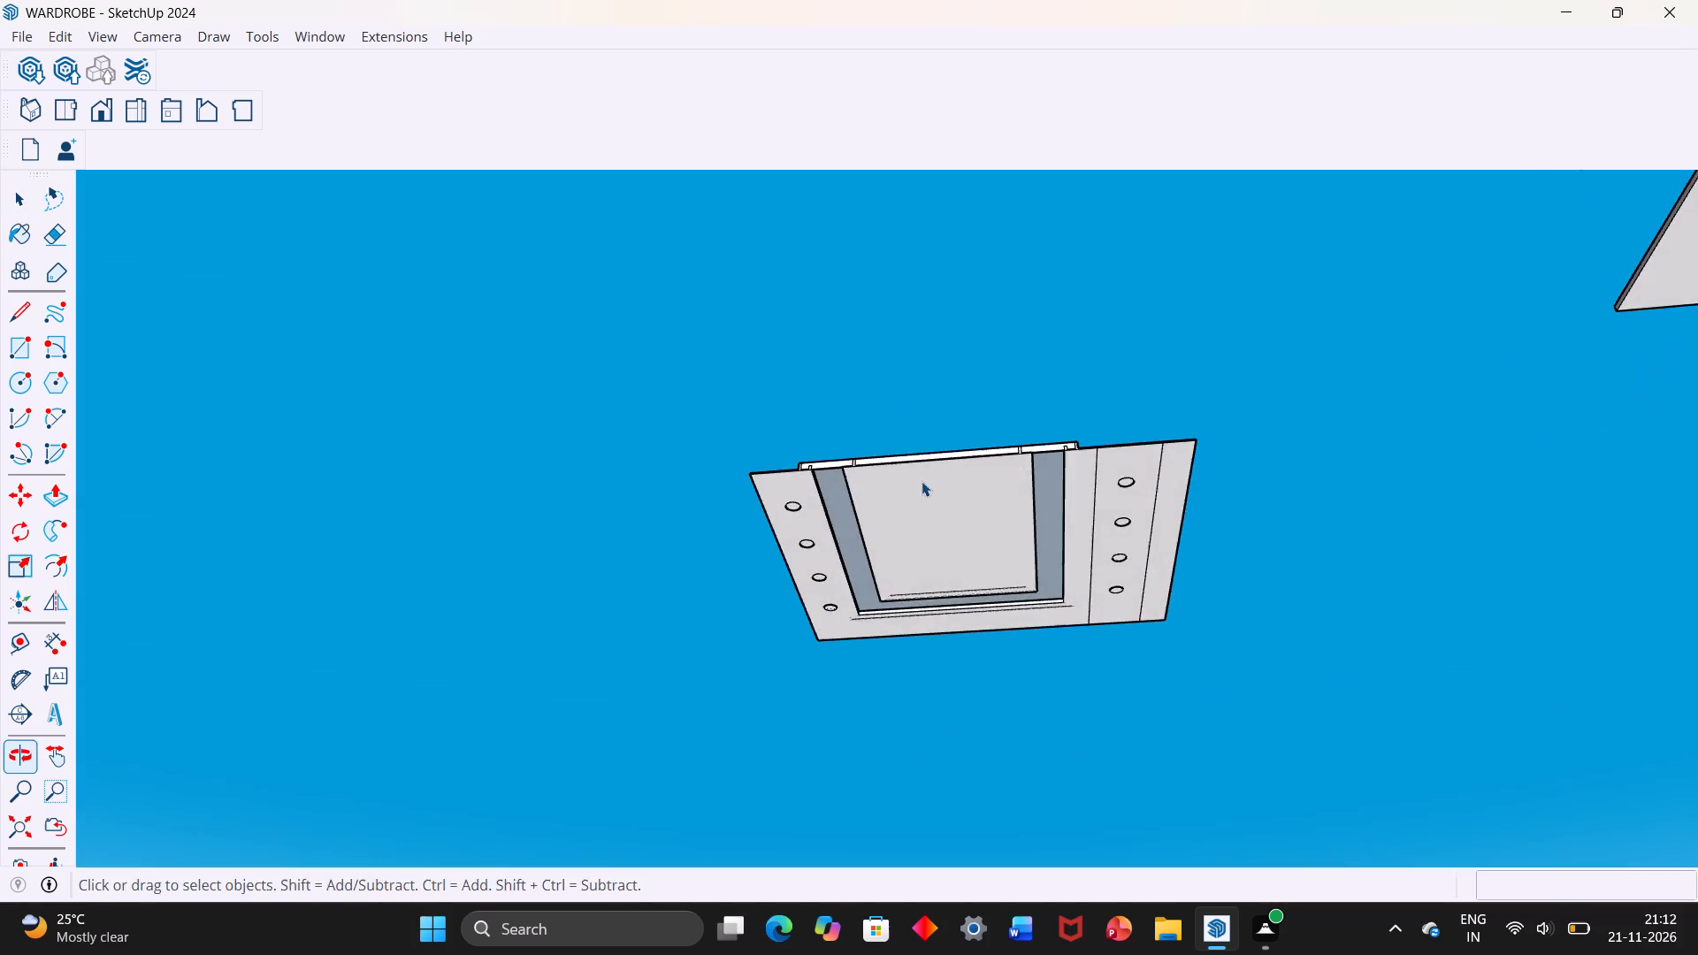
# Look over all the panels in the model and inspect the wardrobe's front doors, handles and lower drawers.
pyautogui.moveTo(924, 485); pyautogui.dragTo(921, 569, button='middle')
pyautogui.scroll(-5, 924, 490)
pyautogui.moveTo(924, 584); pyautogui.dragTo(923, 680, button='middle')
pyautogui.scroll(-12, 924, 594)
pyautogui.middleClick(974, 621)
pyautogui.moveTo(1004, 536); pyautogui.dragTo(998, 711, button='middle')
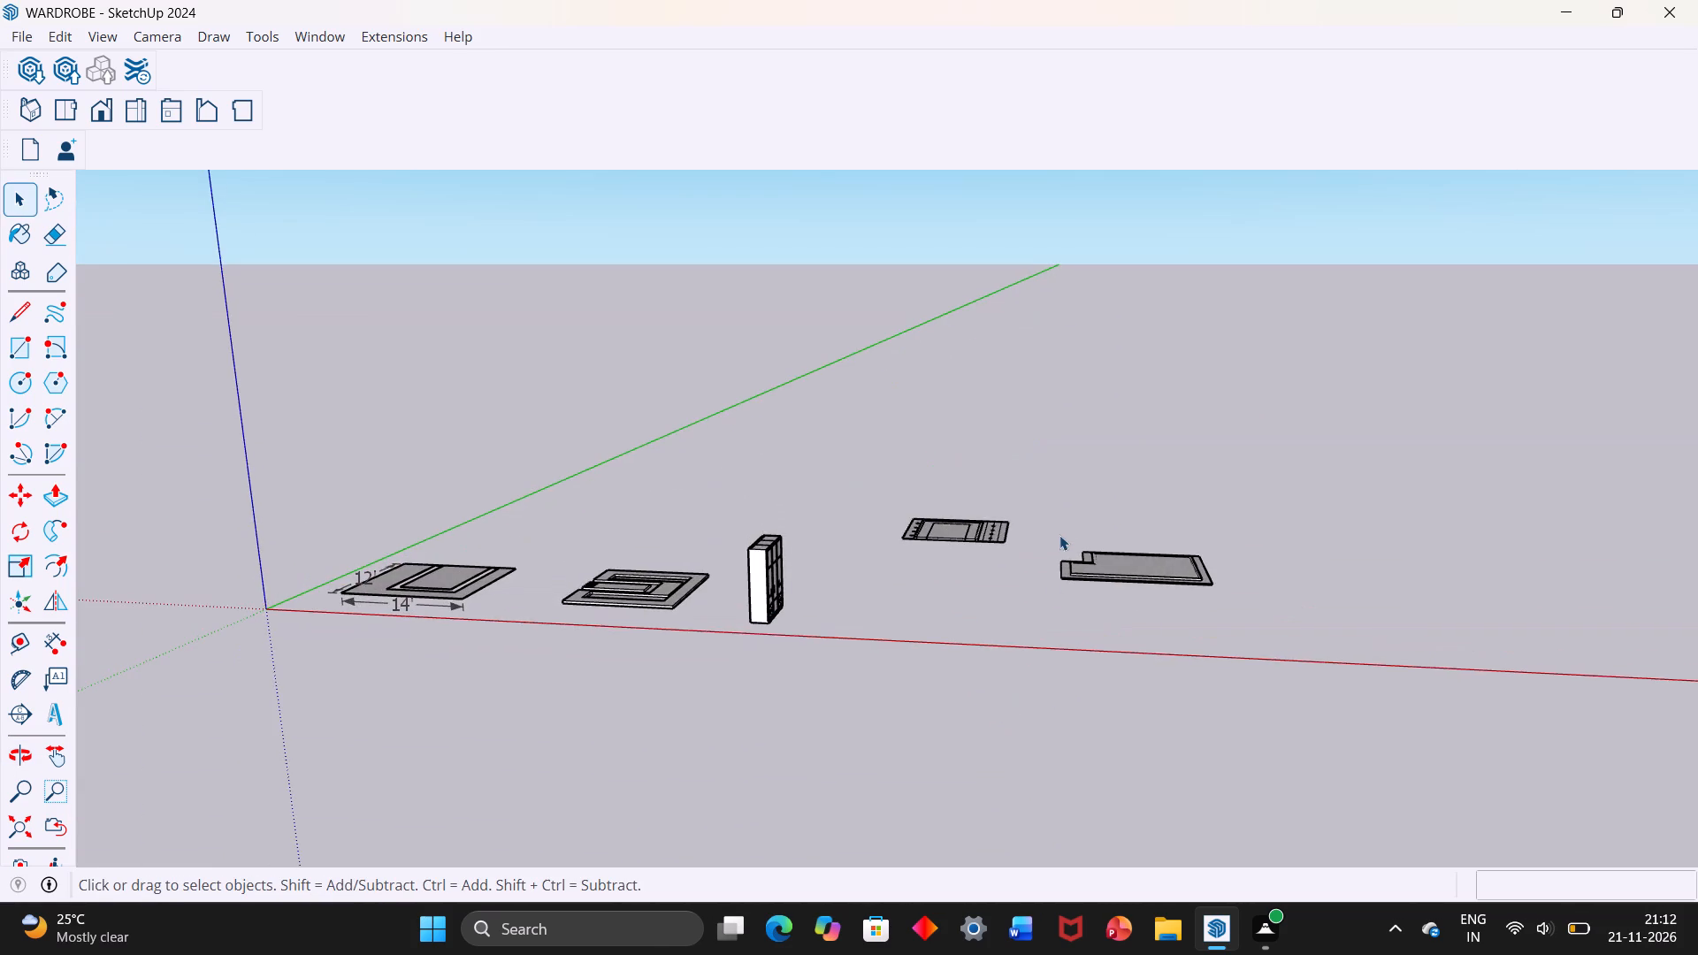
pyautogui.scroll(10, 1062, 531)
pyautogui.moveTo(1094, 582); pyautogui.dragTo(1105, 688, button='middle')
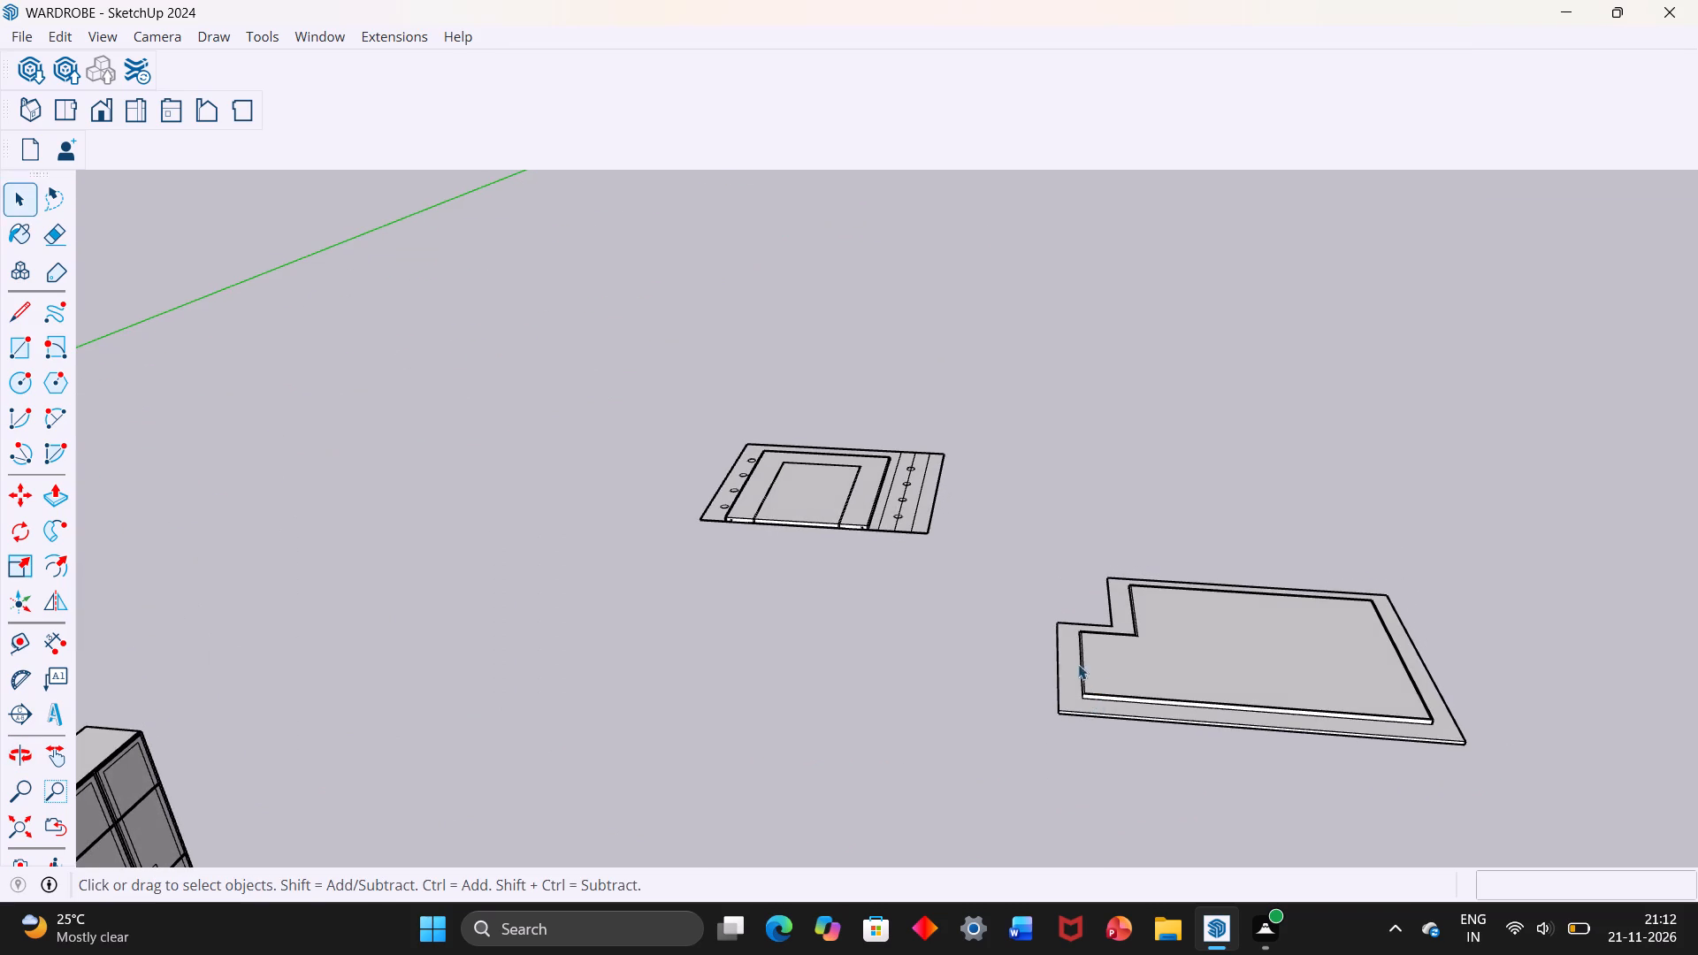
pyautogui.moveTo(1079, 606); pyautogui.dragTo(1088, 595, button='middle')
pyautogui.scroll(-12, 1079, 606)
pyautogui.scroll(1, 941, 705)
pyautogui.moveTo(941, 705); pyautogui.dragTo(681, 697, button='middle')
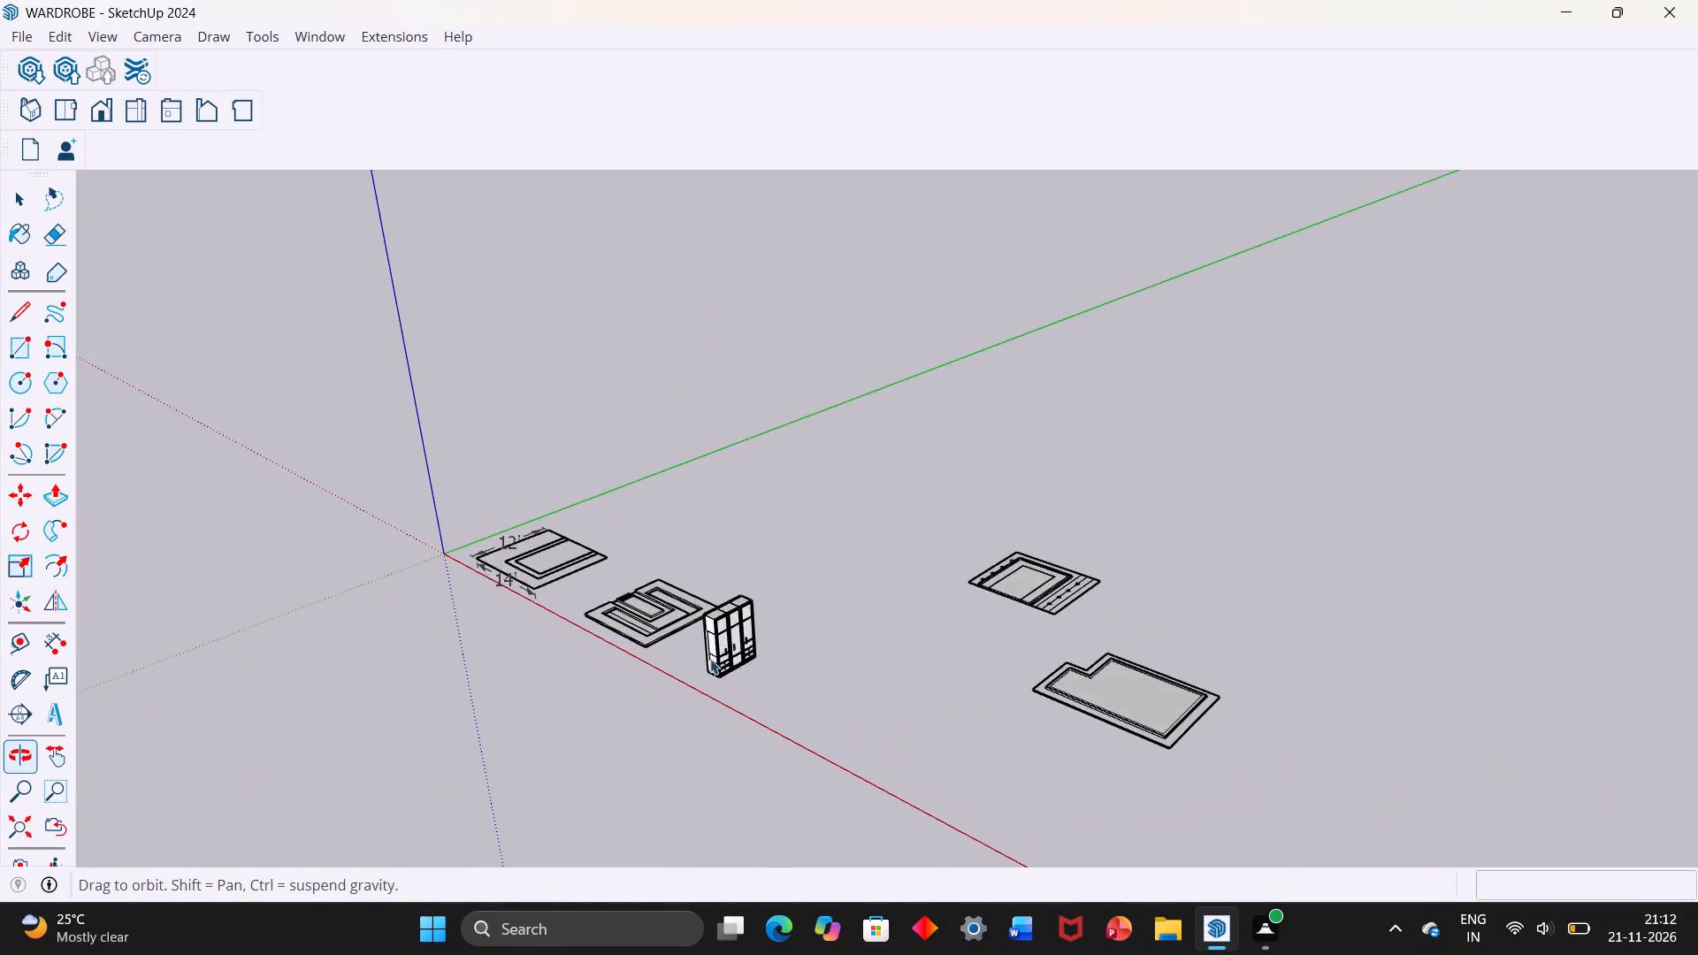
pyautogui.scroll(11, 711, 659)
pyautogui.moveTo(825, 641); pyautogui.dragTo(688, 659, button='middle')
pyautogui.scroll(4, 679, 650)
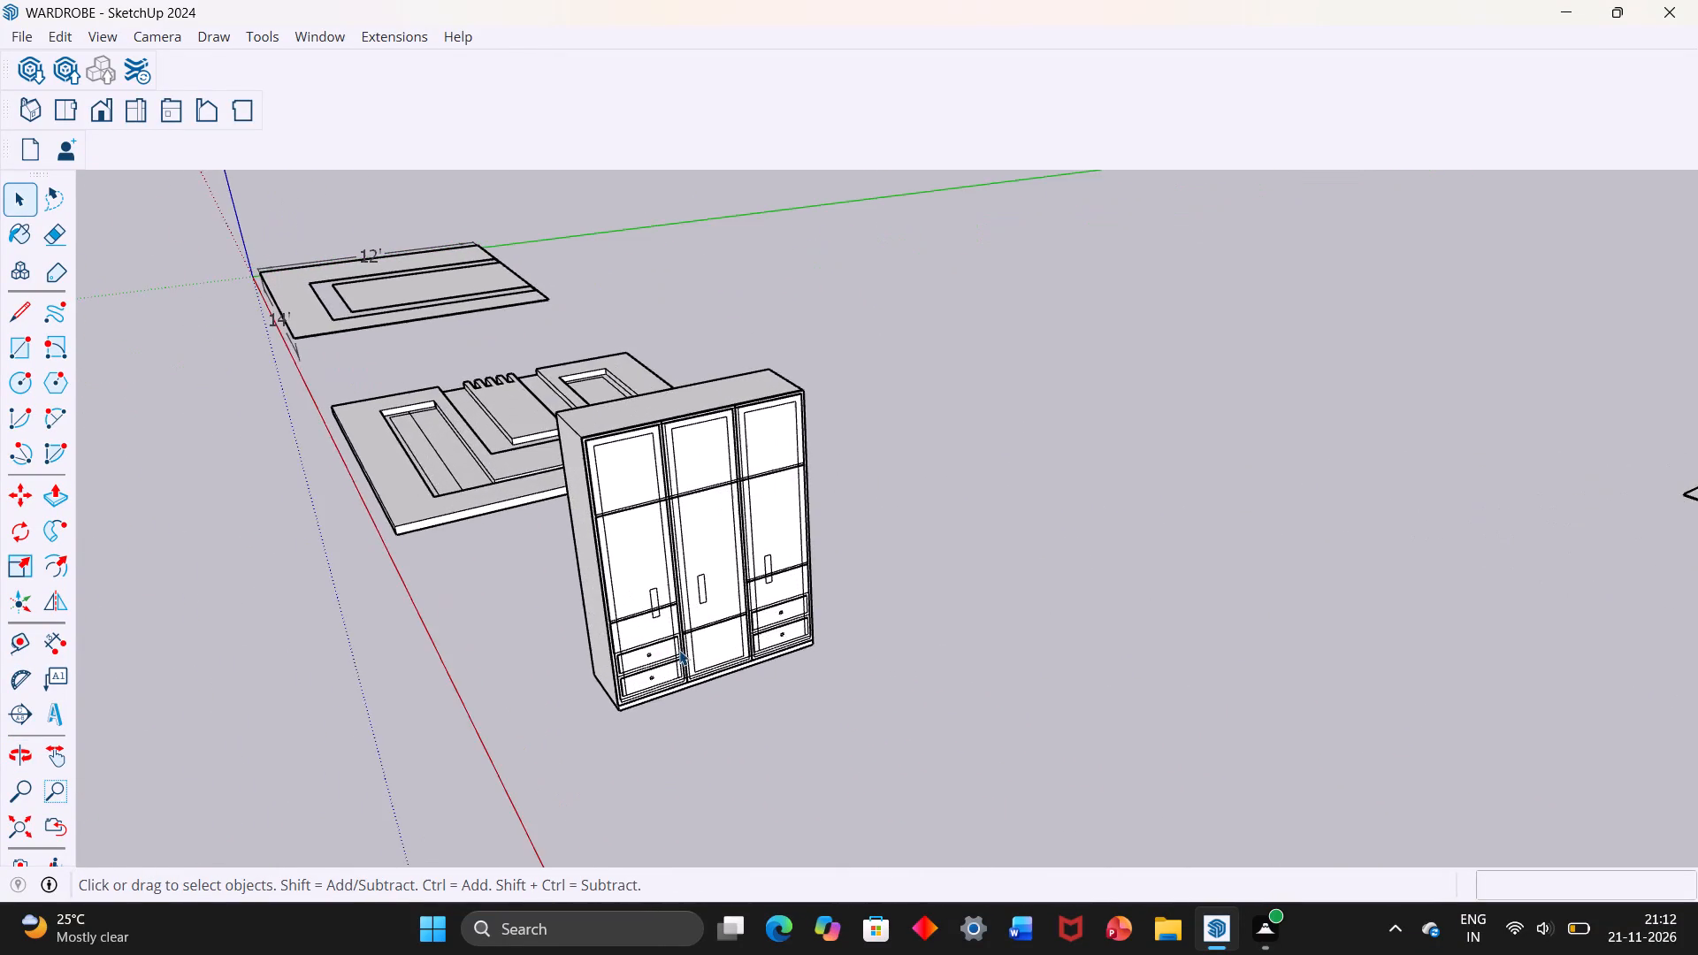
pyautogui.scroll(2, 679, 650)
pyautogui.moveTo(726, 647); pyautogui.dragTo(572, 666, button='middle')
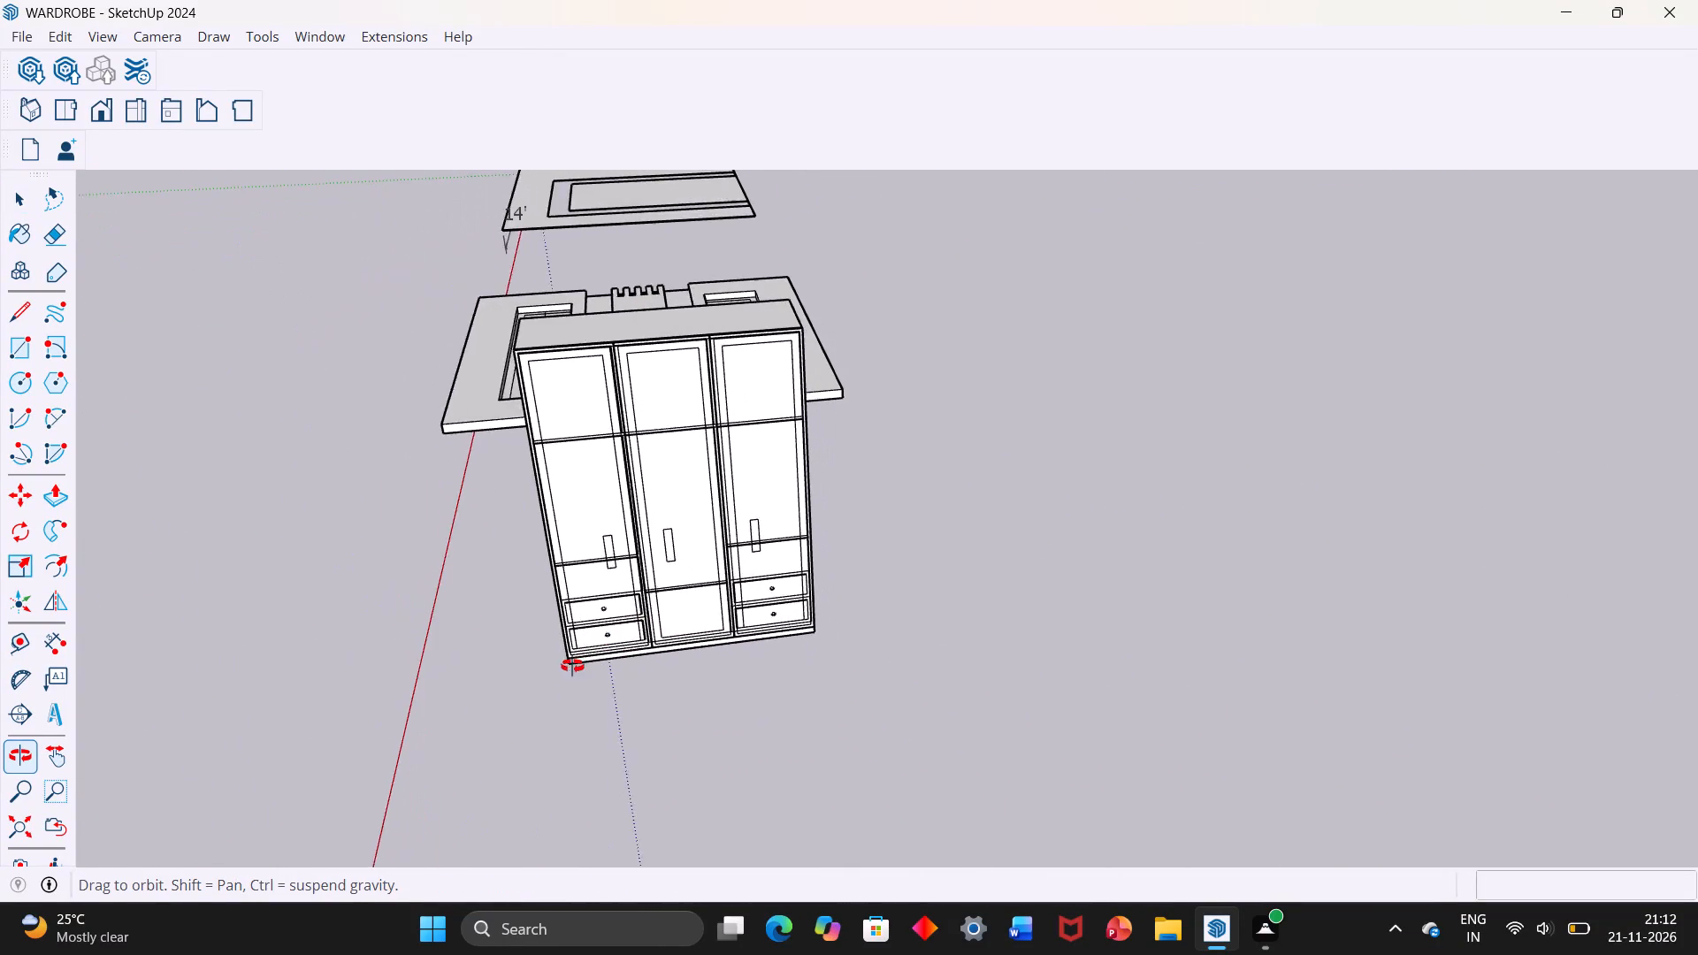
pyautogui.moveTo(572, 666); pyautogui.dragTo(545, 662, button='middle')
pyautogui.scroll(5, 614, 629)
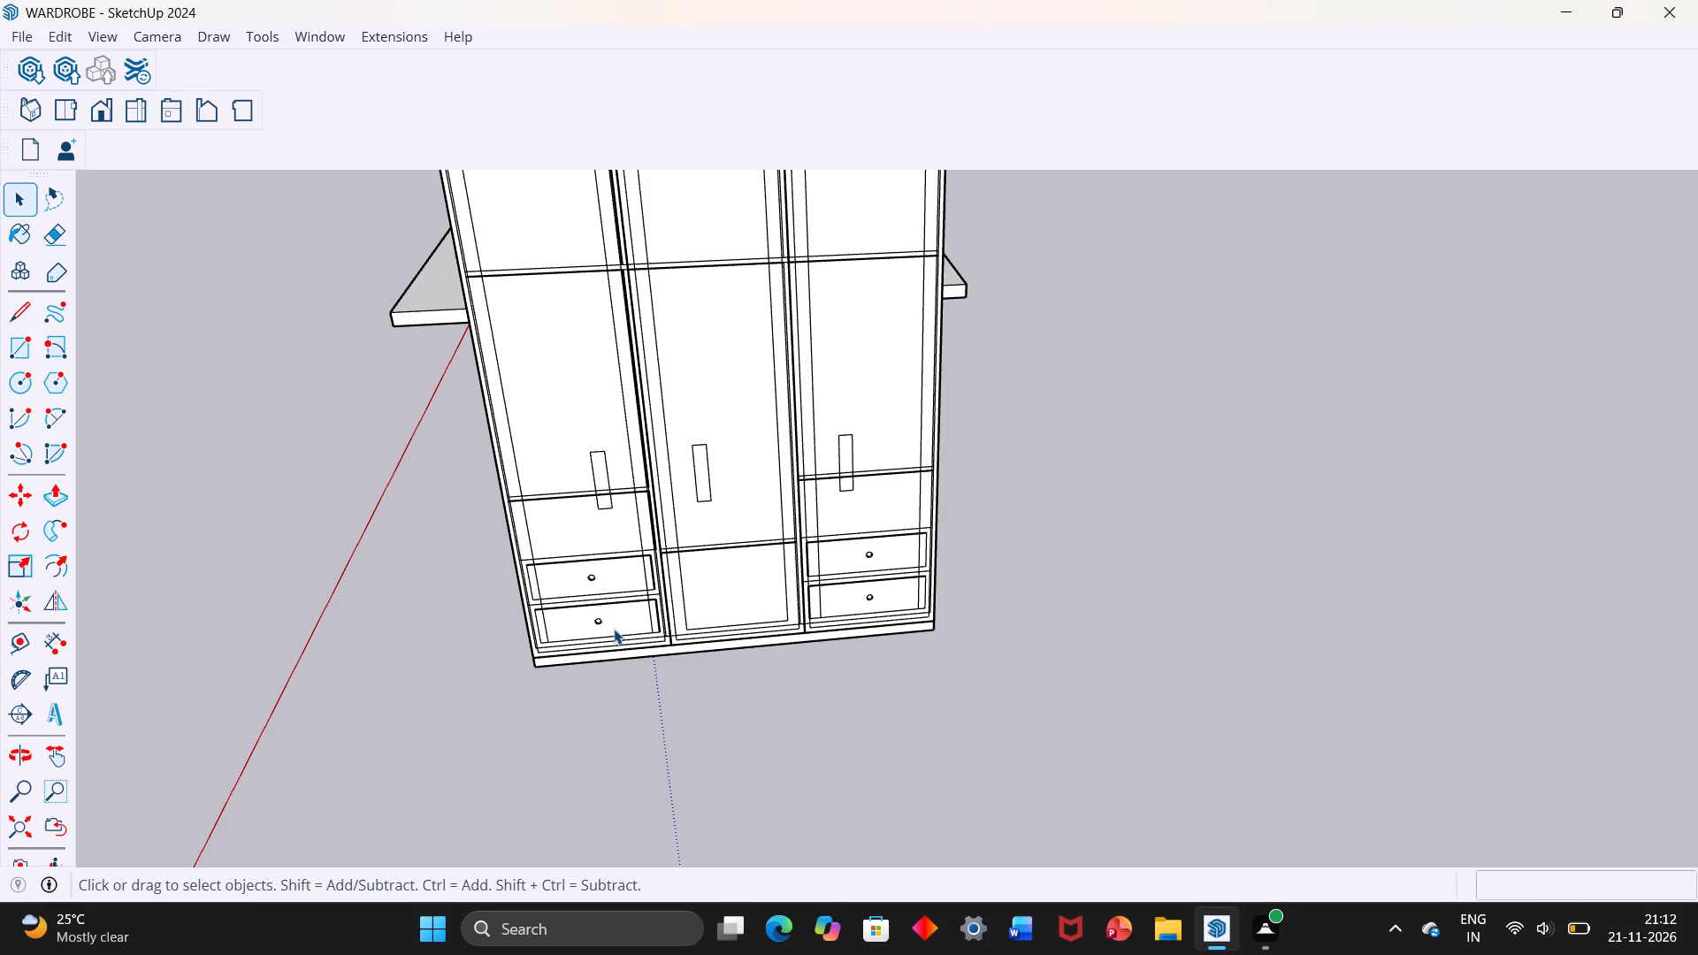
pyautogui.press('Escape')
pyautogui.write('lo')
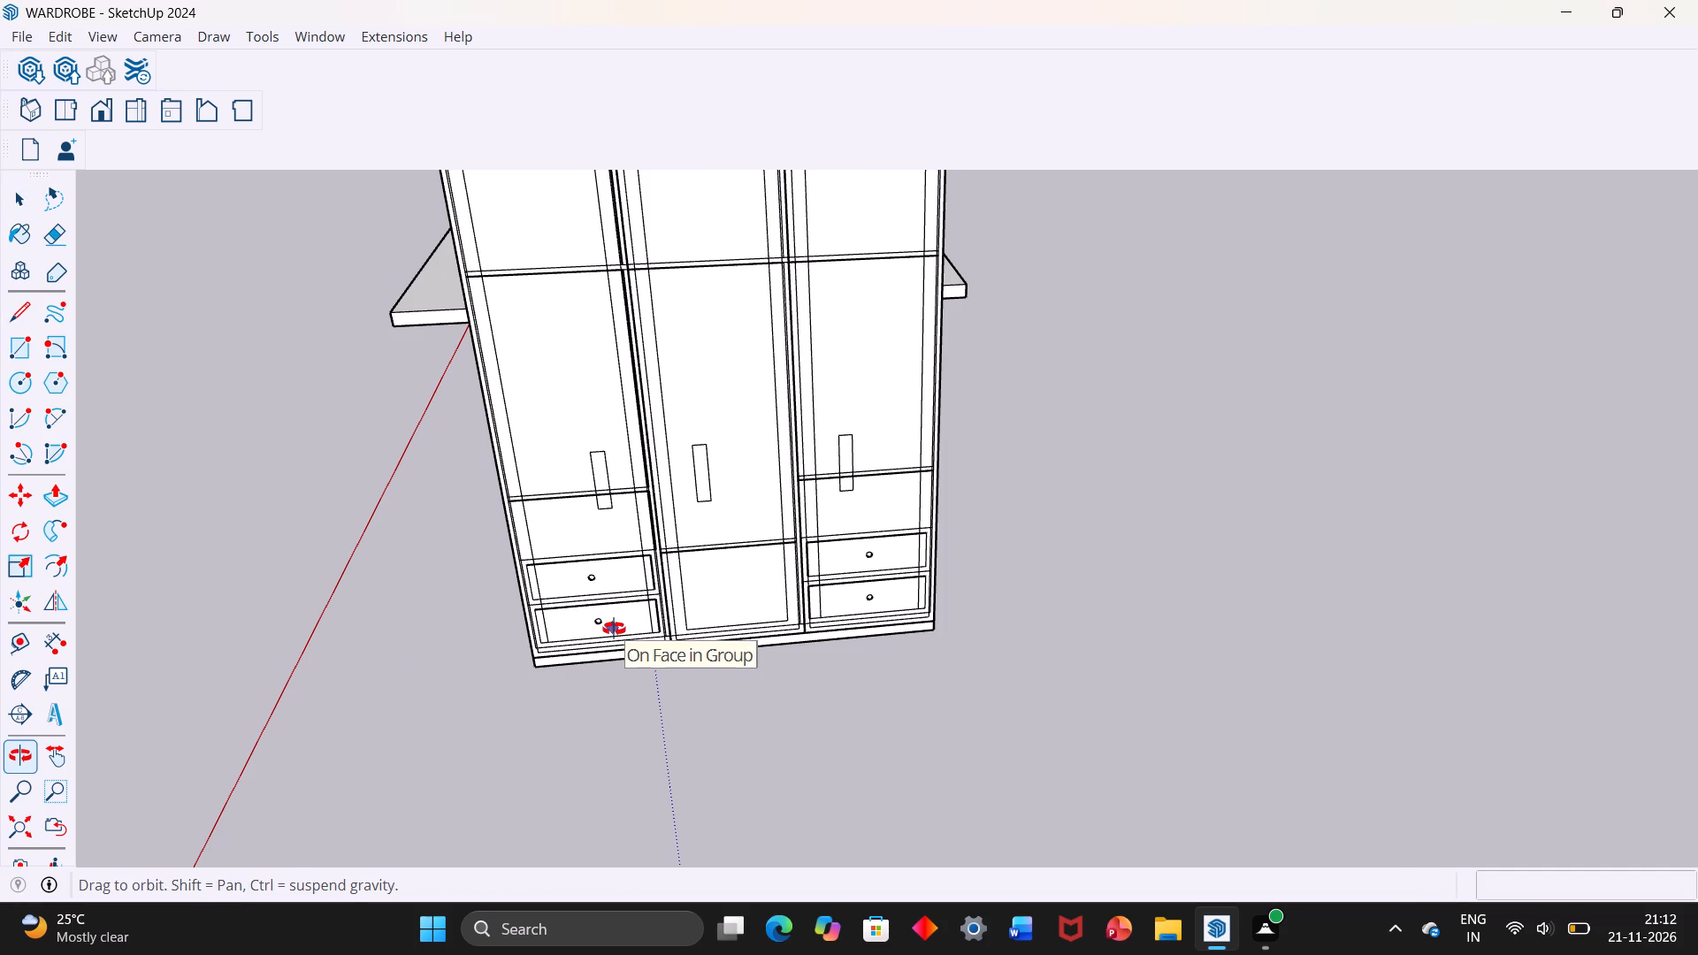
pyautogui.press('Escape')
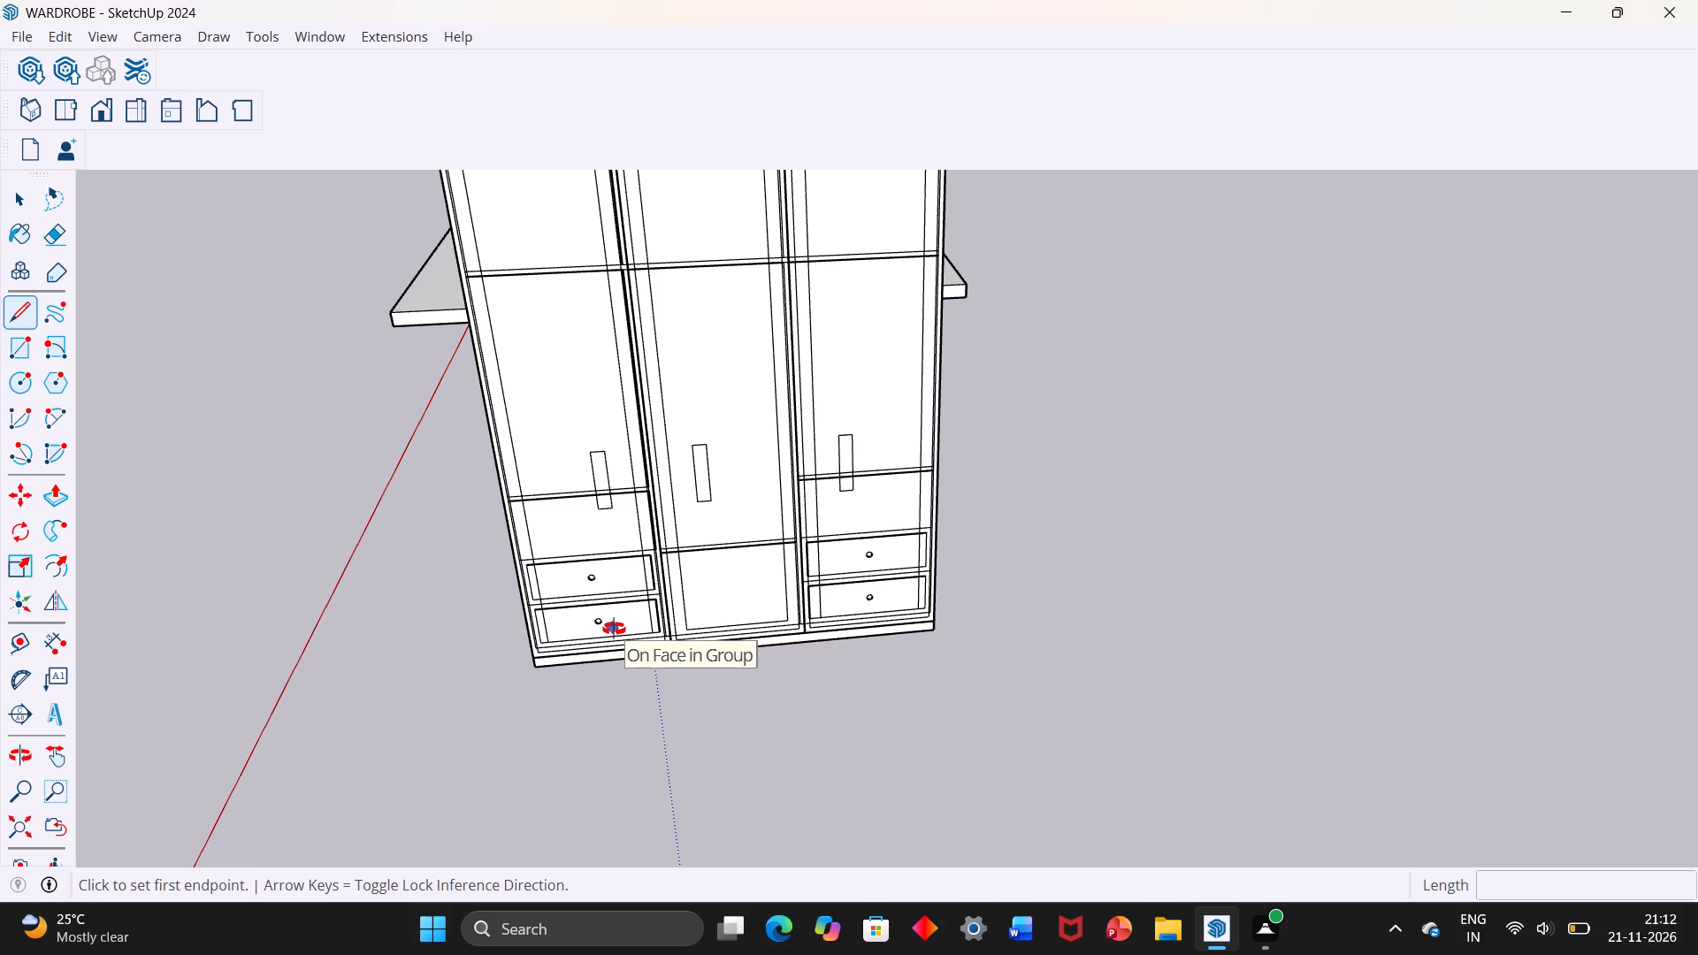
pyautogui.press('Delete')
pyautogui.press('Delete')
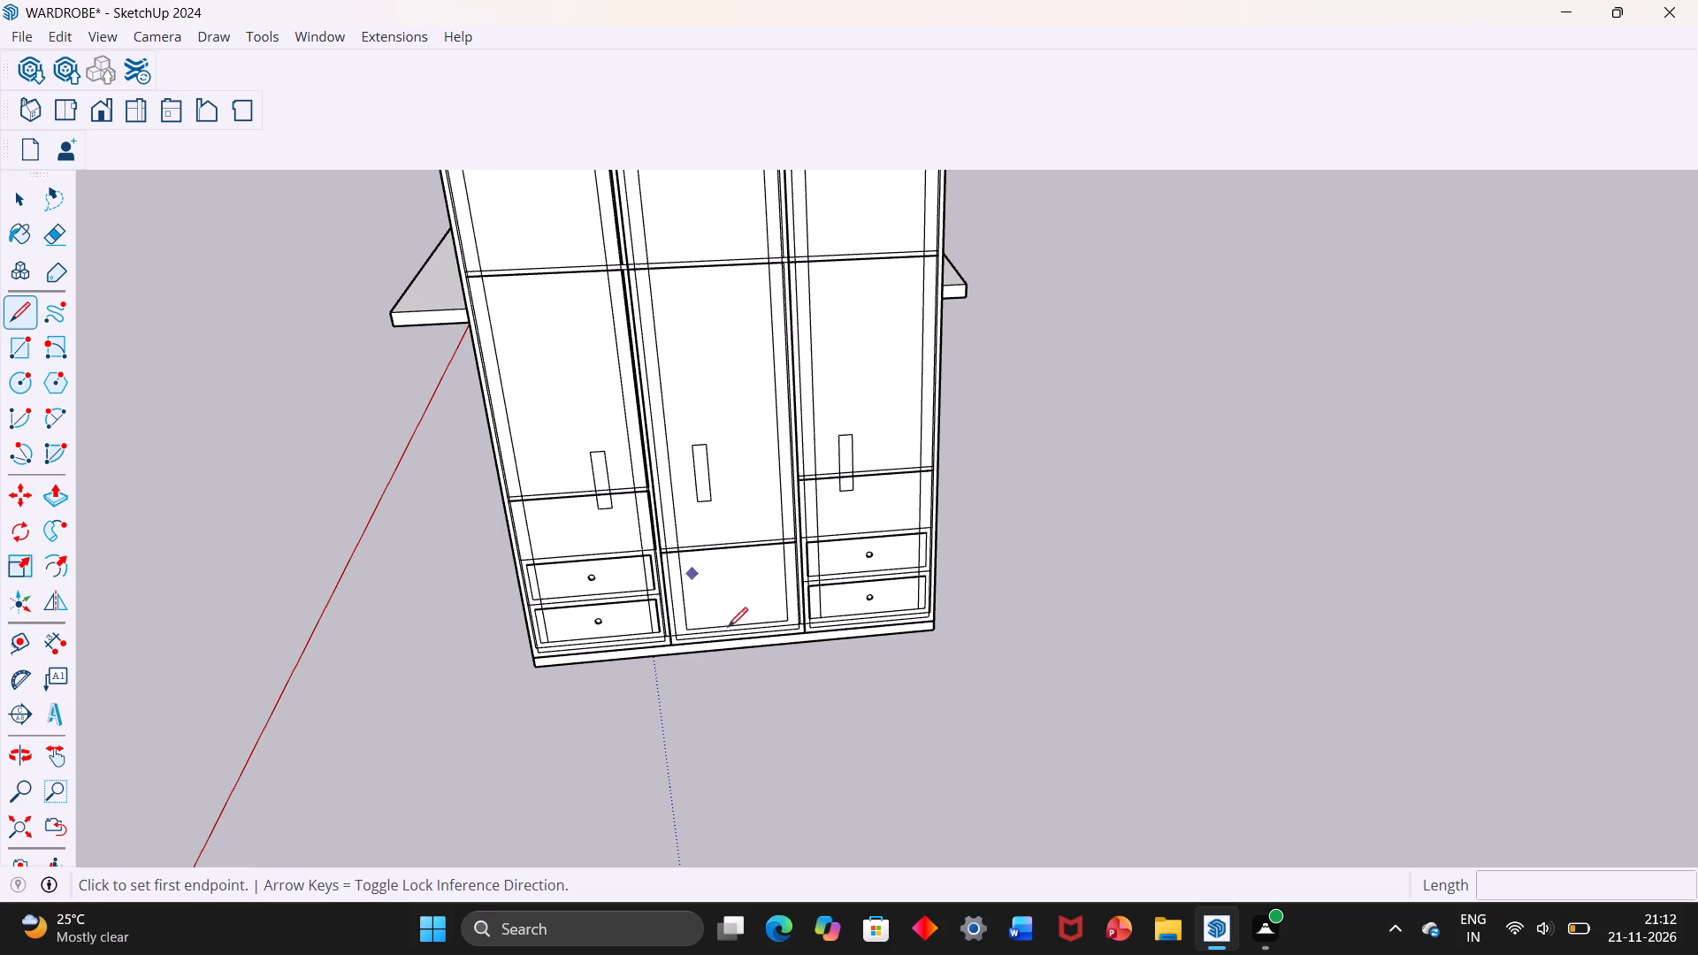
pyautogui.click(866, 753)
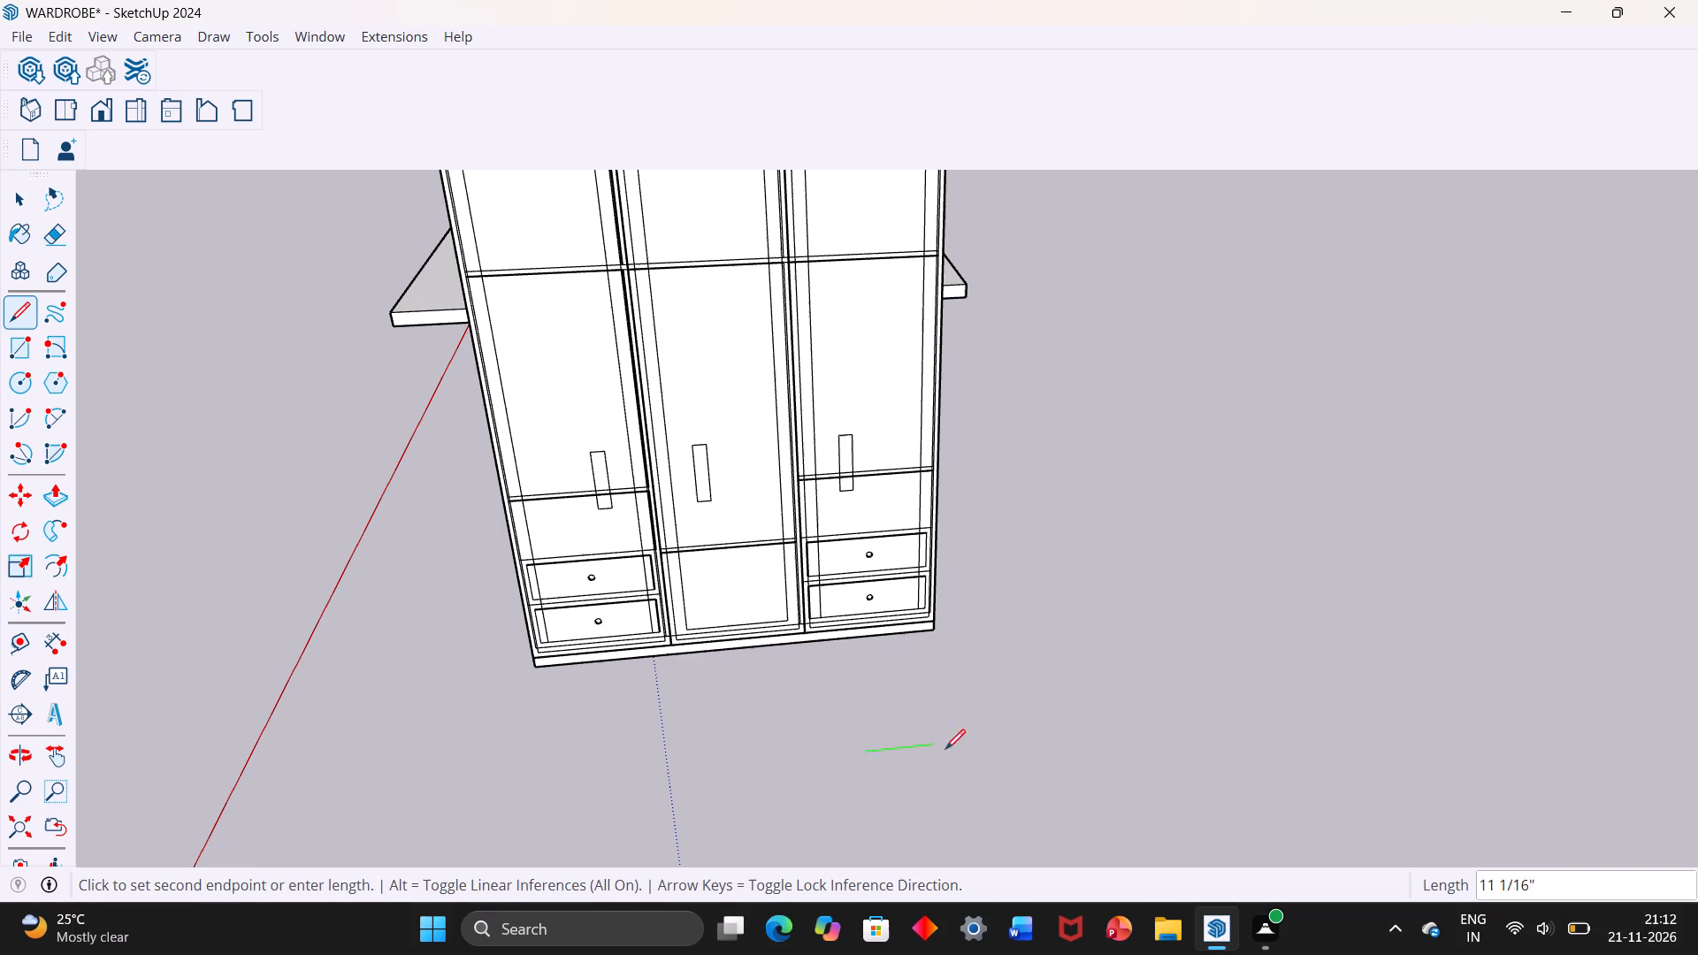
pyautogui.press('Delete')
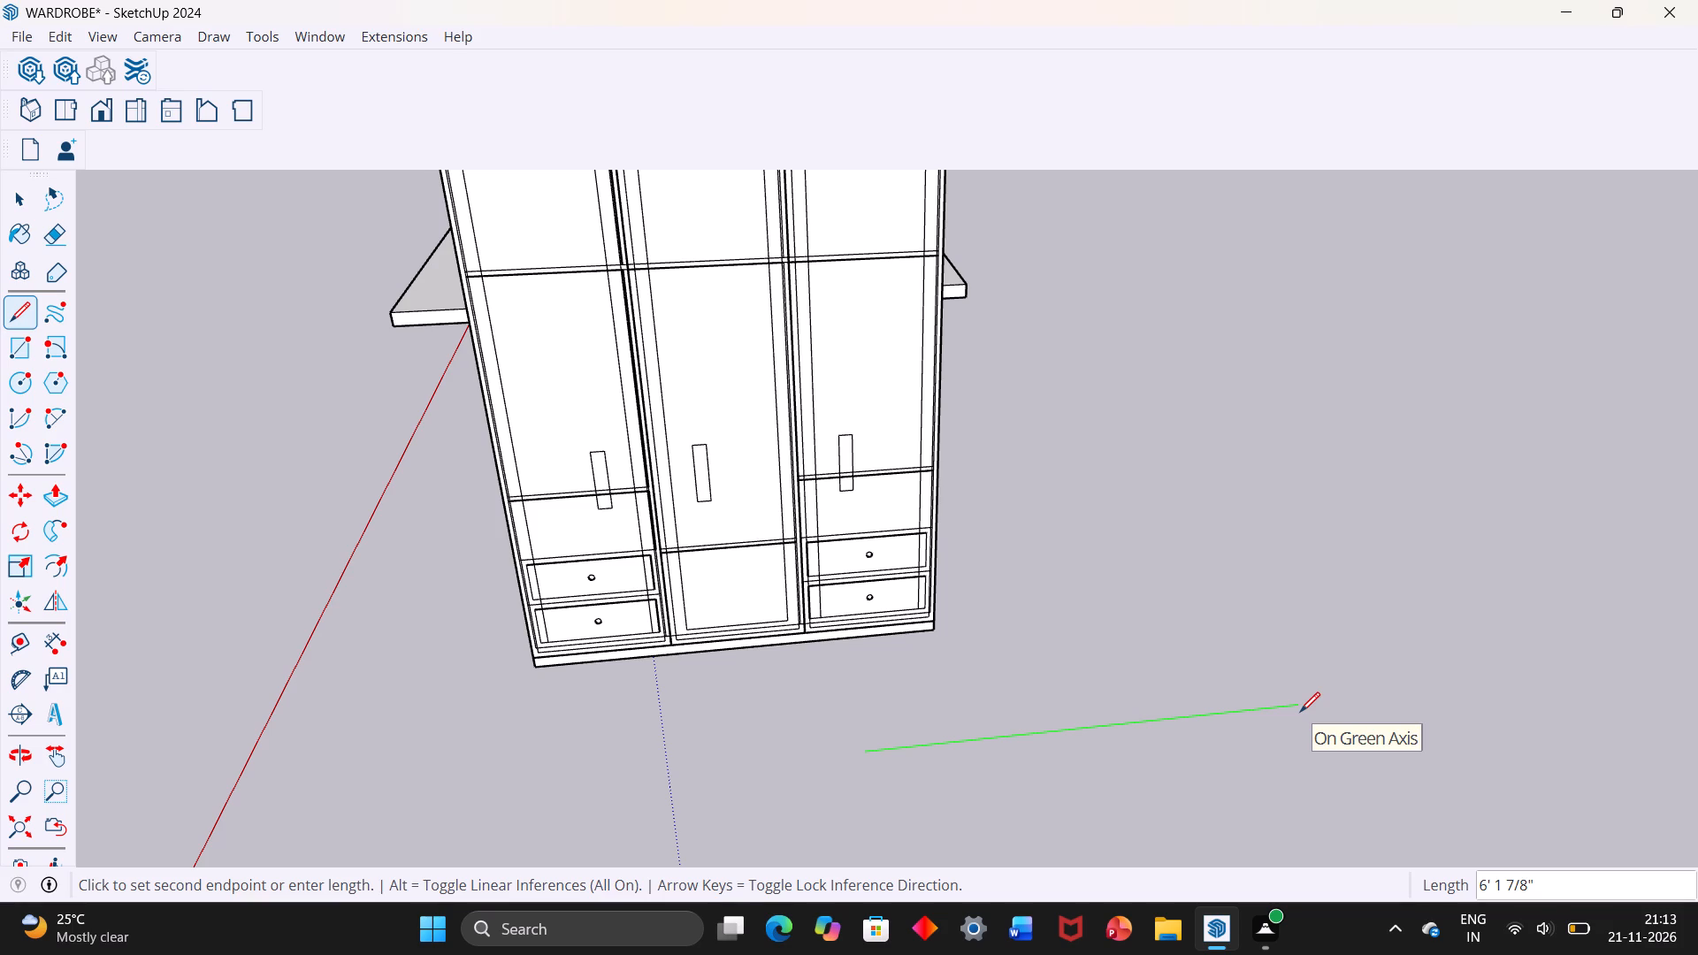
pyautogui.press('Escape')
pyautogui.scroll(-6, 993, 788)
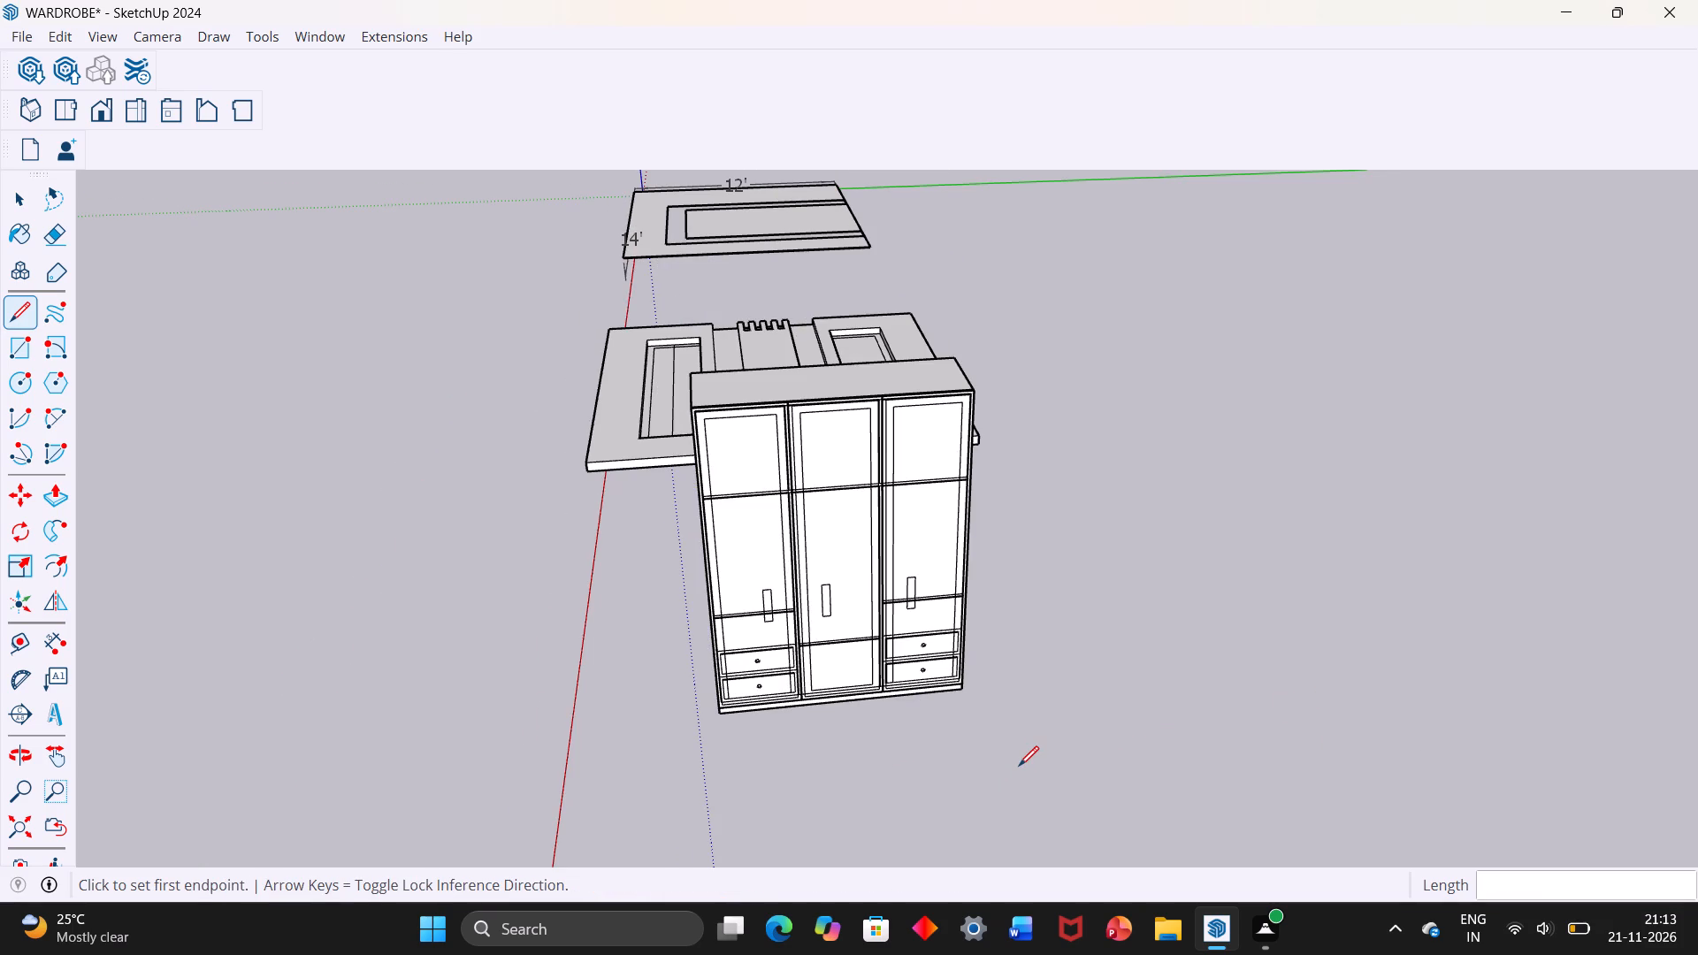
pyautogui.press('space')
# Examine the overall layout of the model and the grooved panel beside the back of the wardrobe.
pyautogui.scroll(-3, 1004, 763)
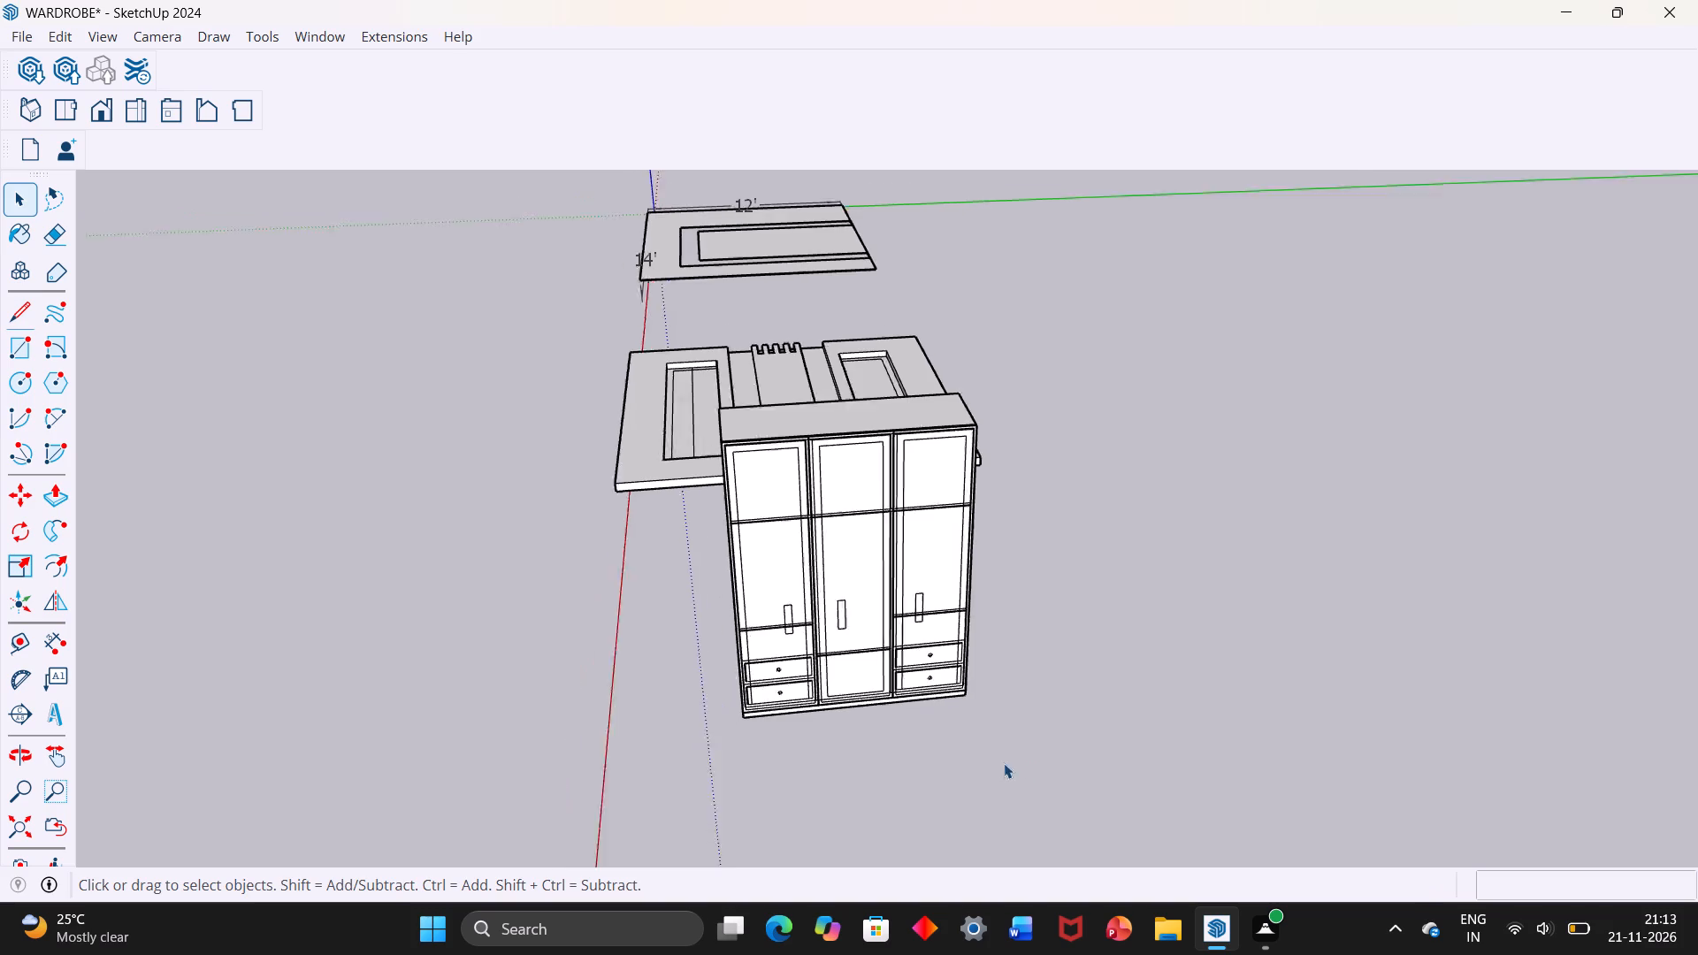
pyautogui.scroll(-6, 1004, 763)
pyautogui.scroll(-1, 915, 730)
pyautogui.moveTo(916, 737); pyautogui.dragTo(1457, 669, button='middle')
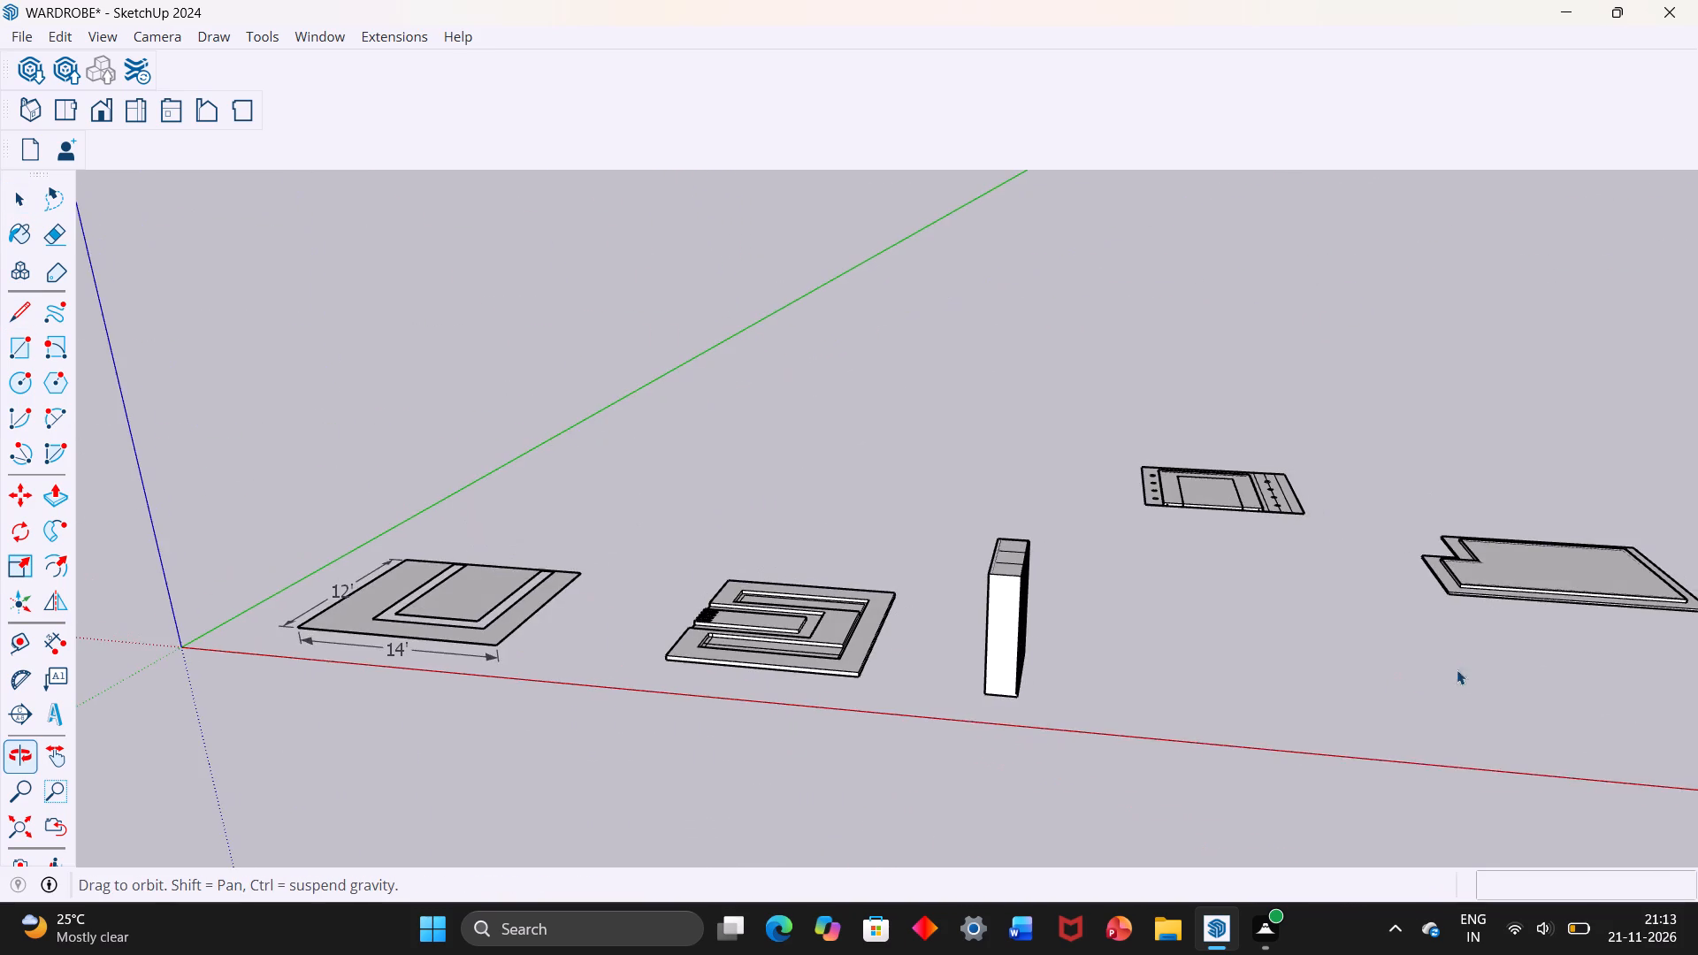
pyautogui.moveTo(1457, 669); pyautogui.dragTo(1462, 668, button='middle')
pyautogui.scroll(-1, 950, 676)
pyautogui.moveTo(952, 676); pyautogui.dragTo(1130, 661, button='middle')
pyautogui.scroll(8, 974, 679)
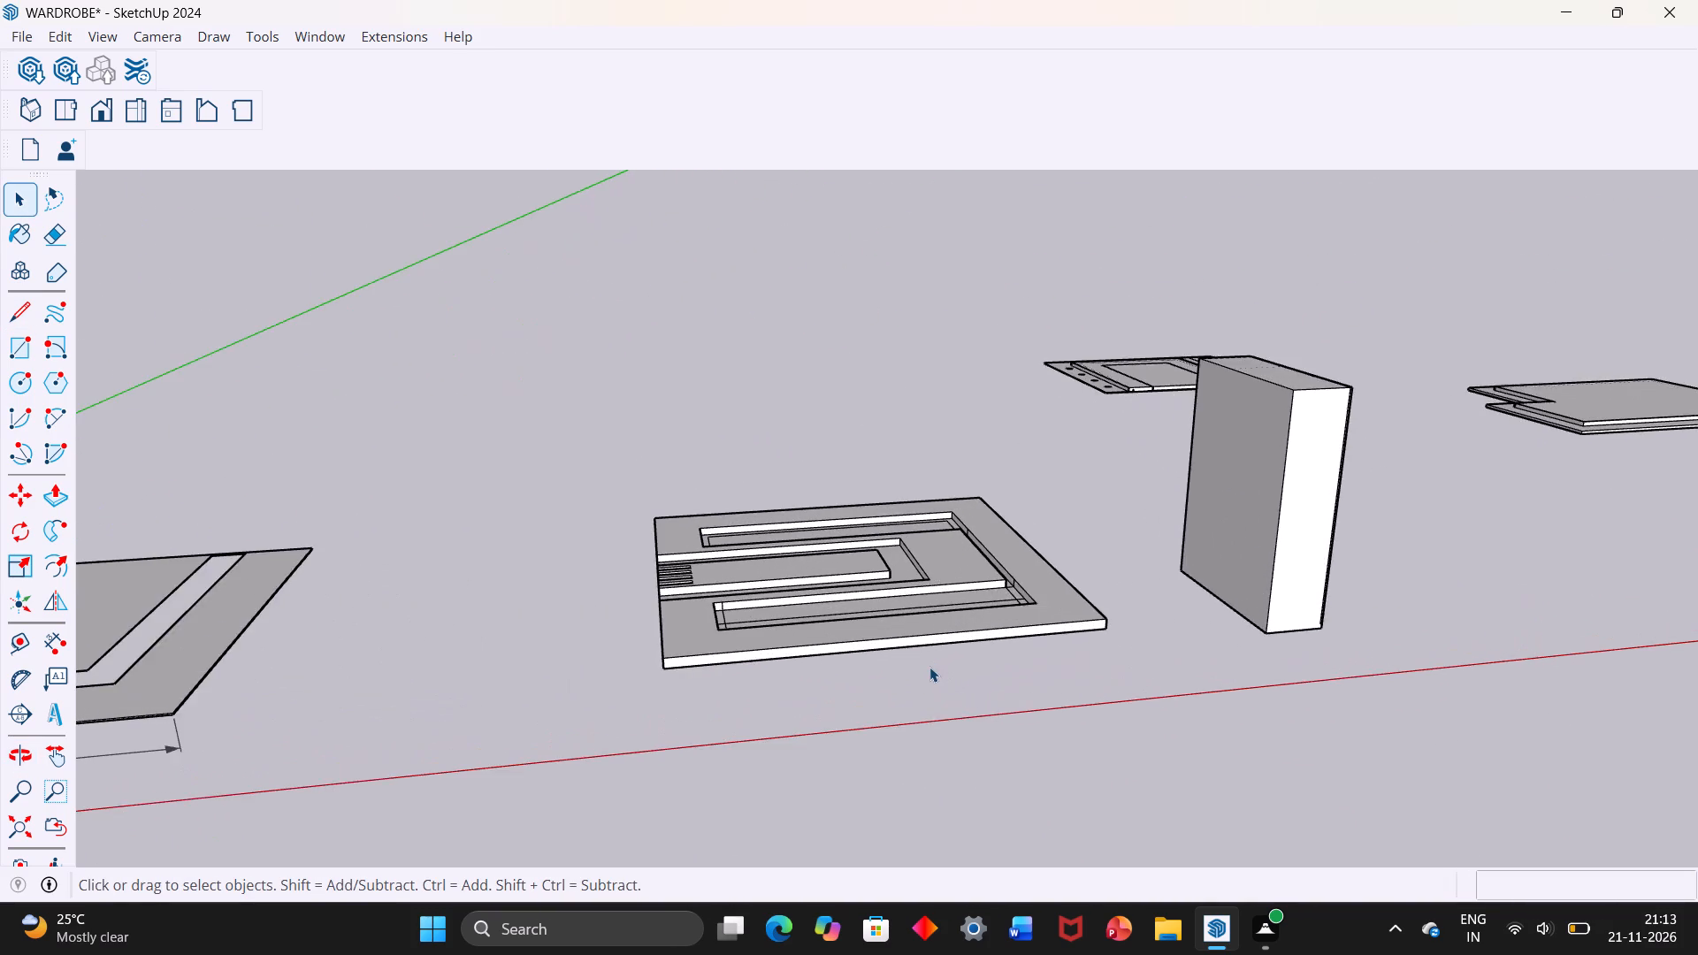
pyautogui.scroll(3, 928, 668)
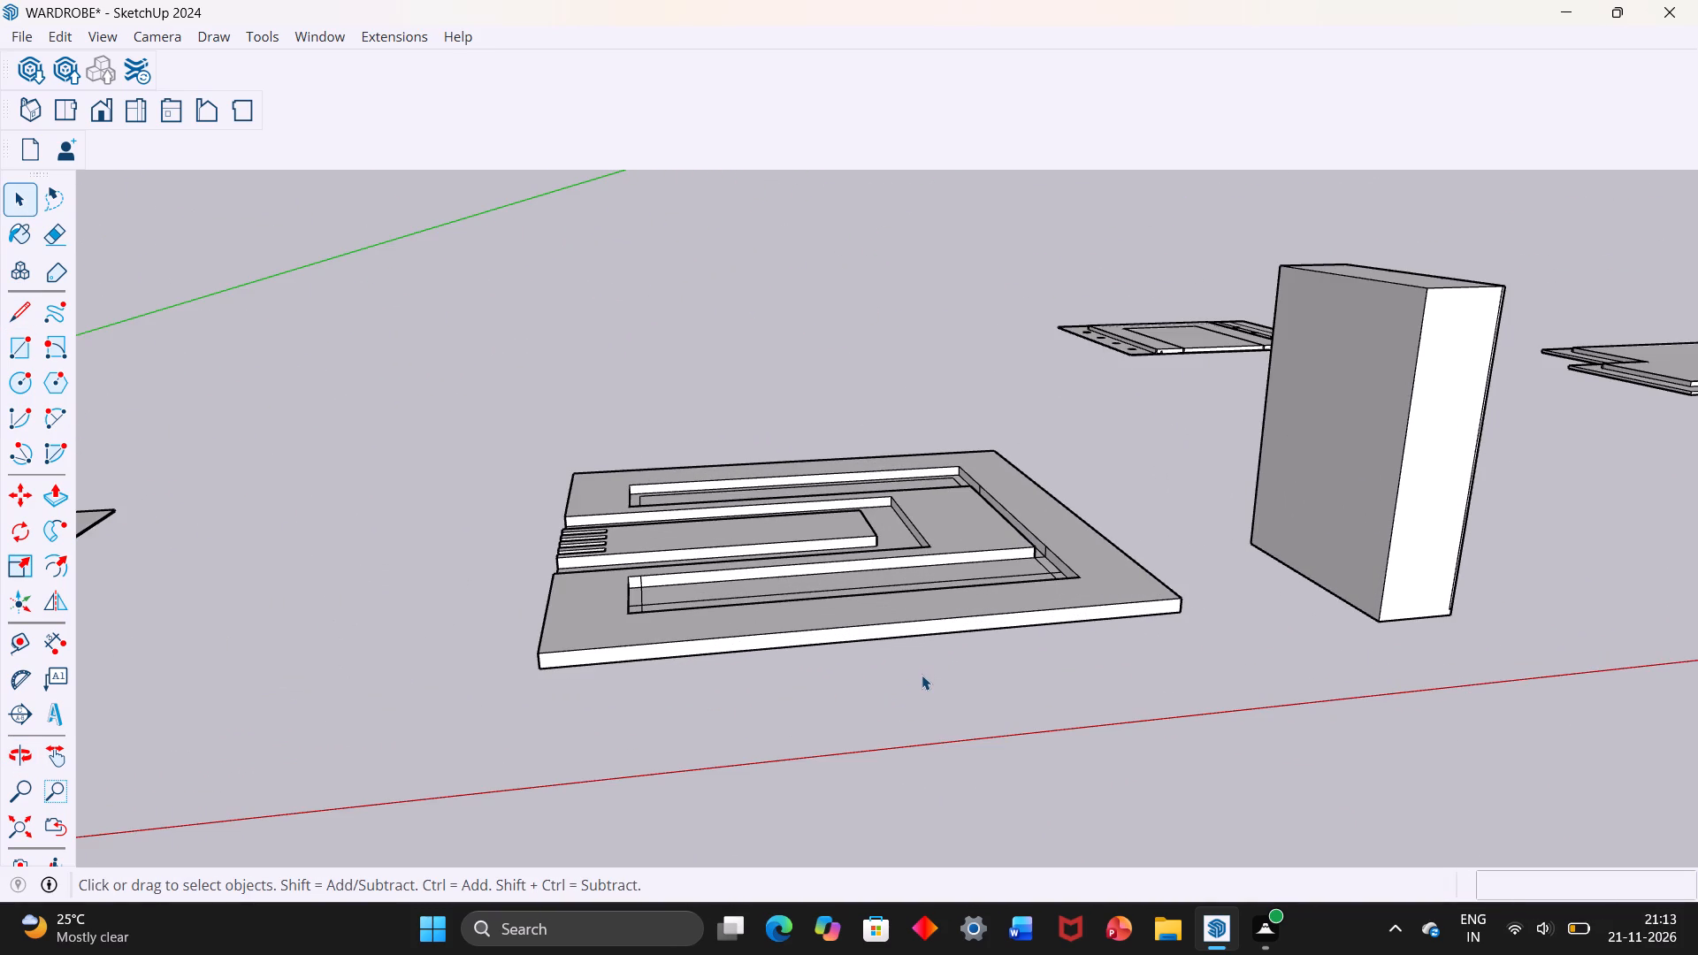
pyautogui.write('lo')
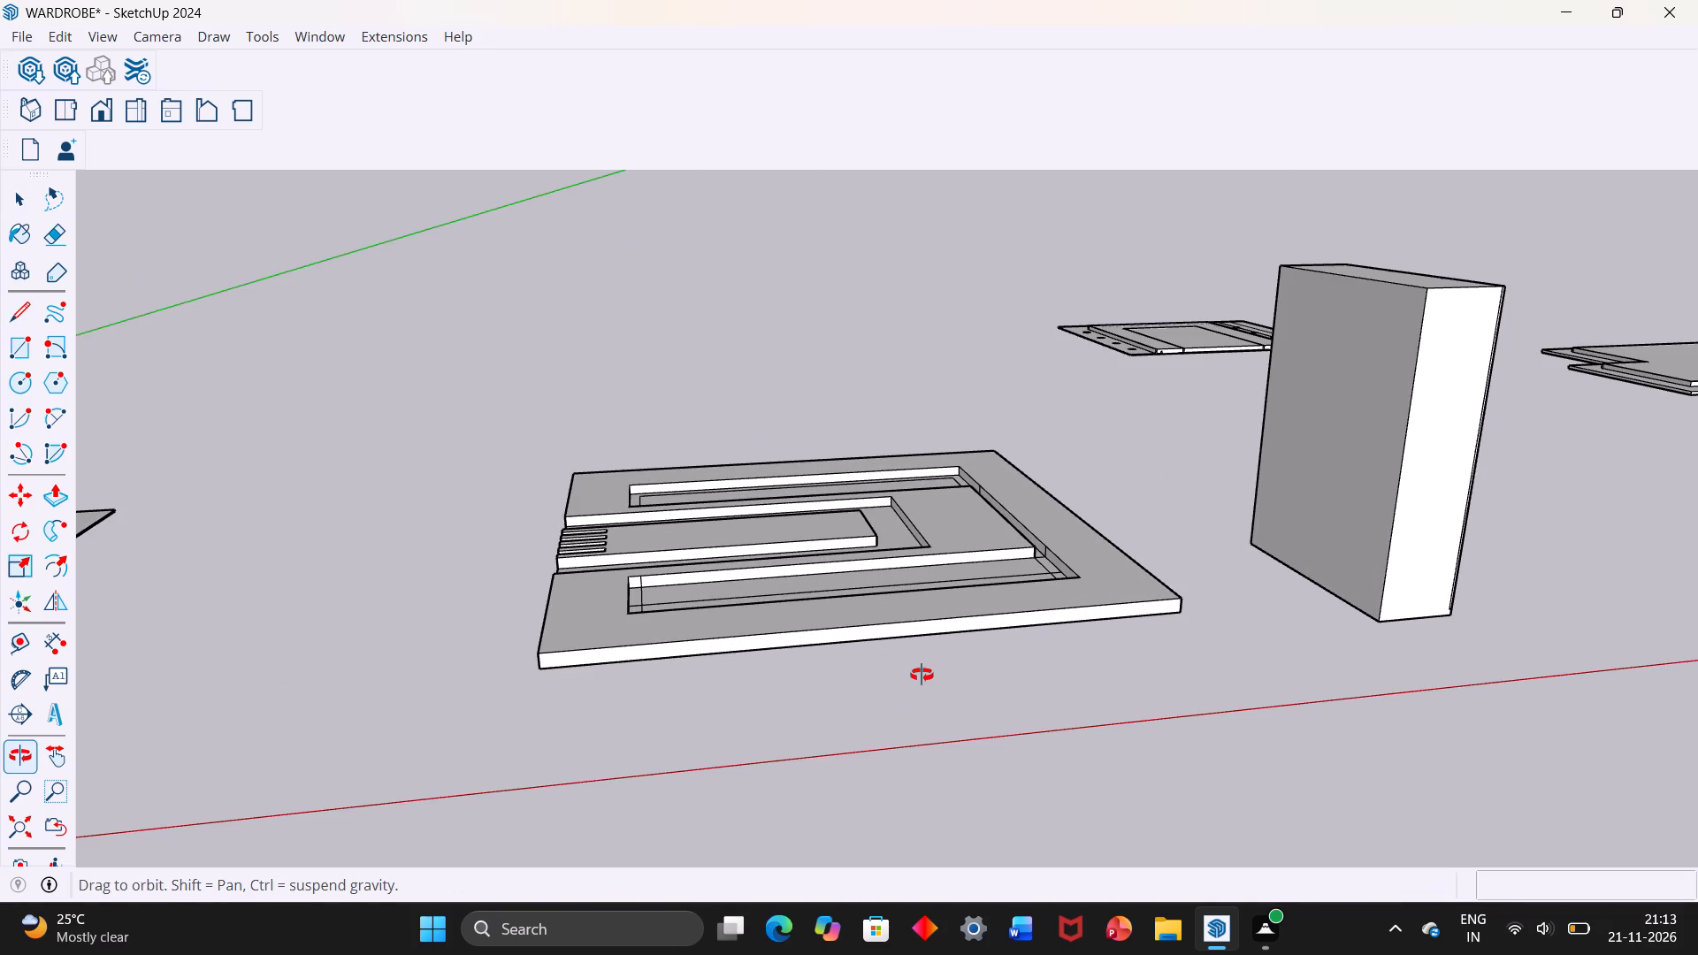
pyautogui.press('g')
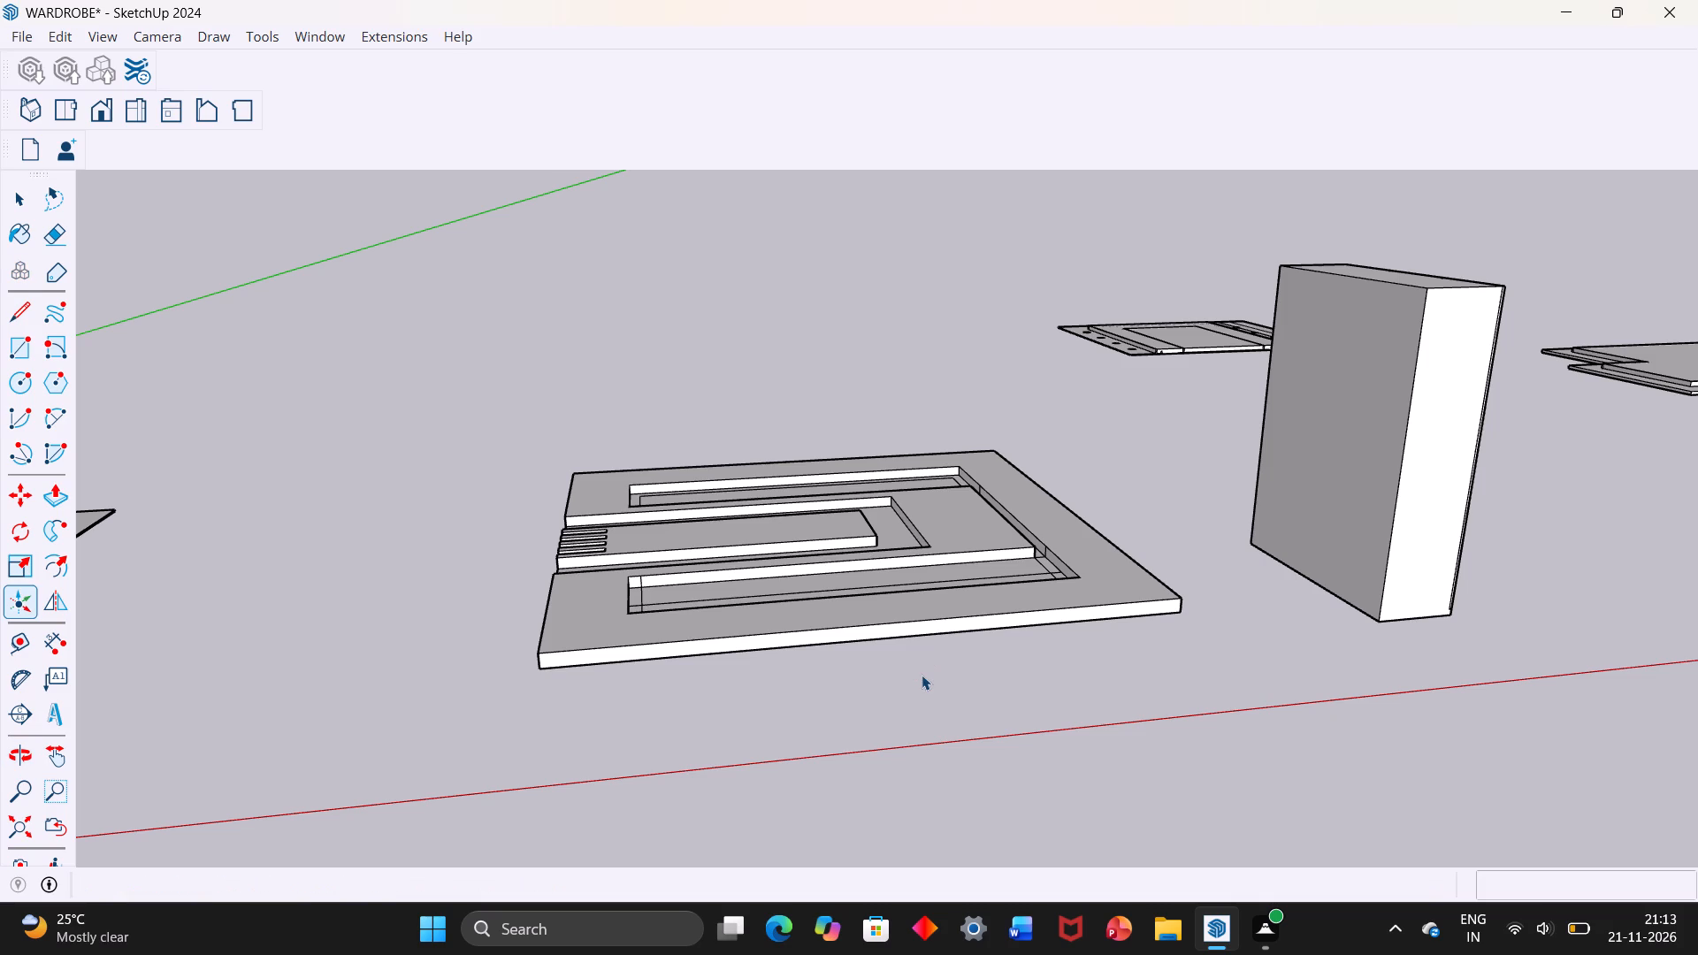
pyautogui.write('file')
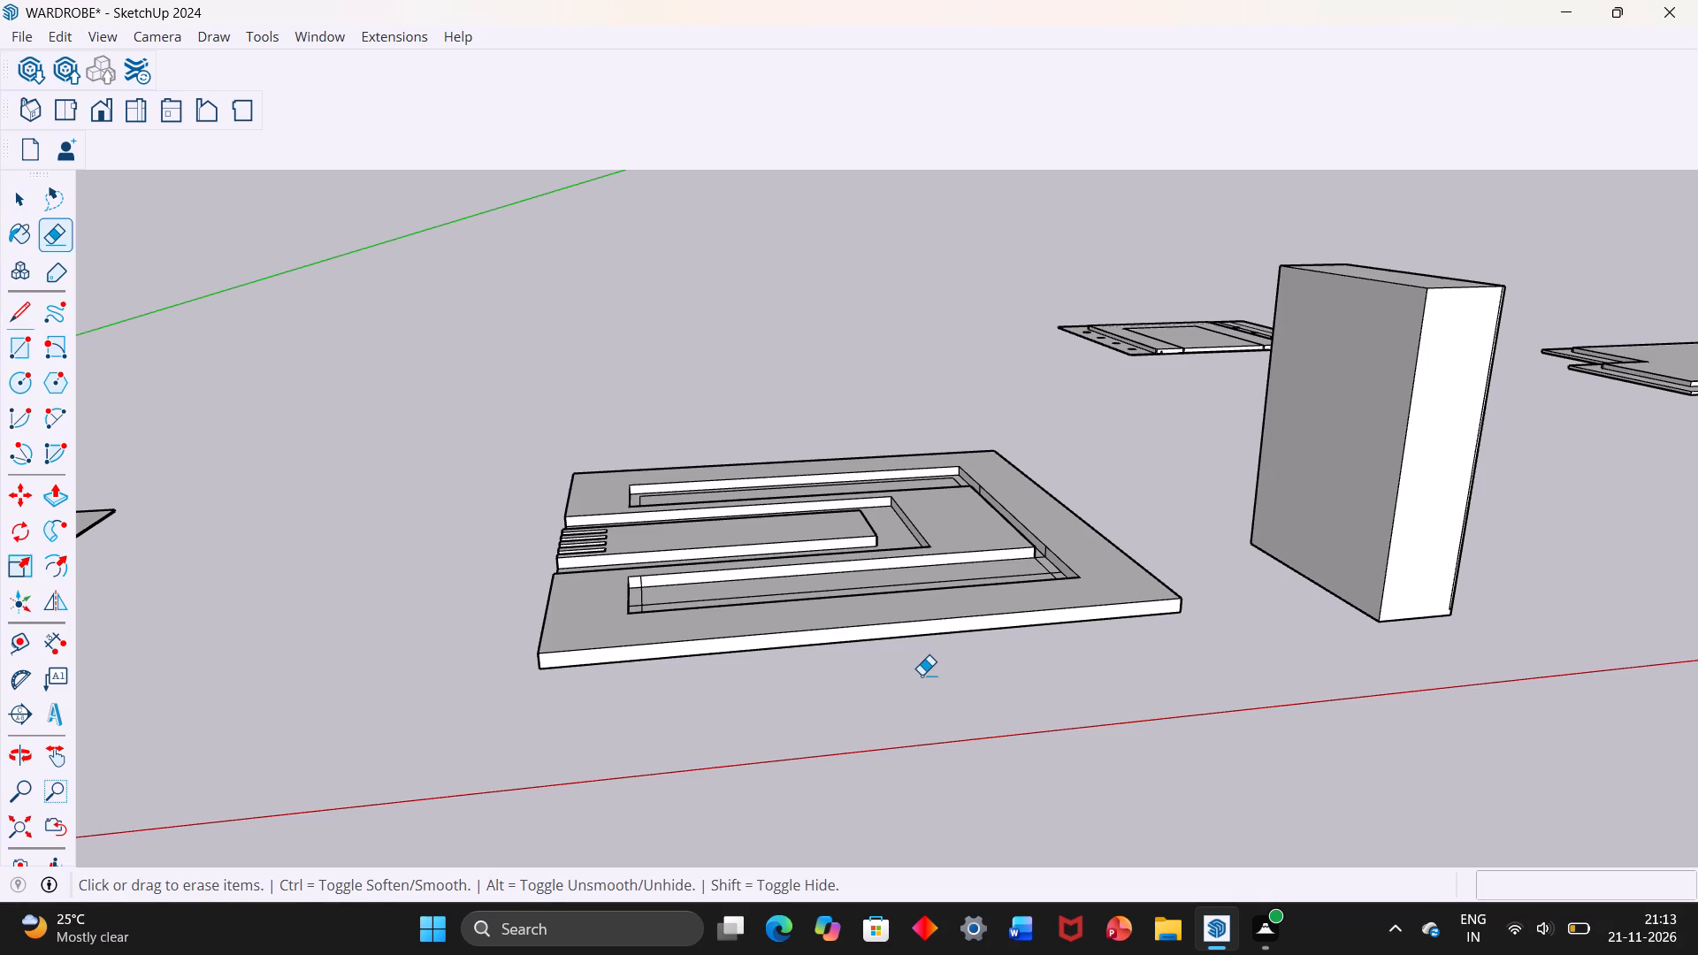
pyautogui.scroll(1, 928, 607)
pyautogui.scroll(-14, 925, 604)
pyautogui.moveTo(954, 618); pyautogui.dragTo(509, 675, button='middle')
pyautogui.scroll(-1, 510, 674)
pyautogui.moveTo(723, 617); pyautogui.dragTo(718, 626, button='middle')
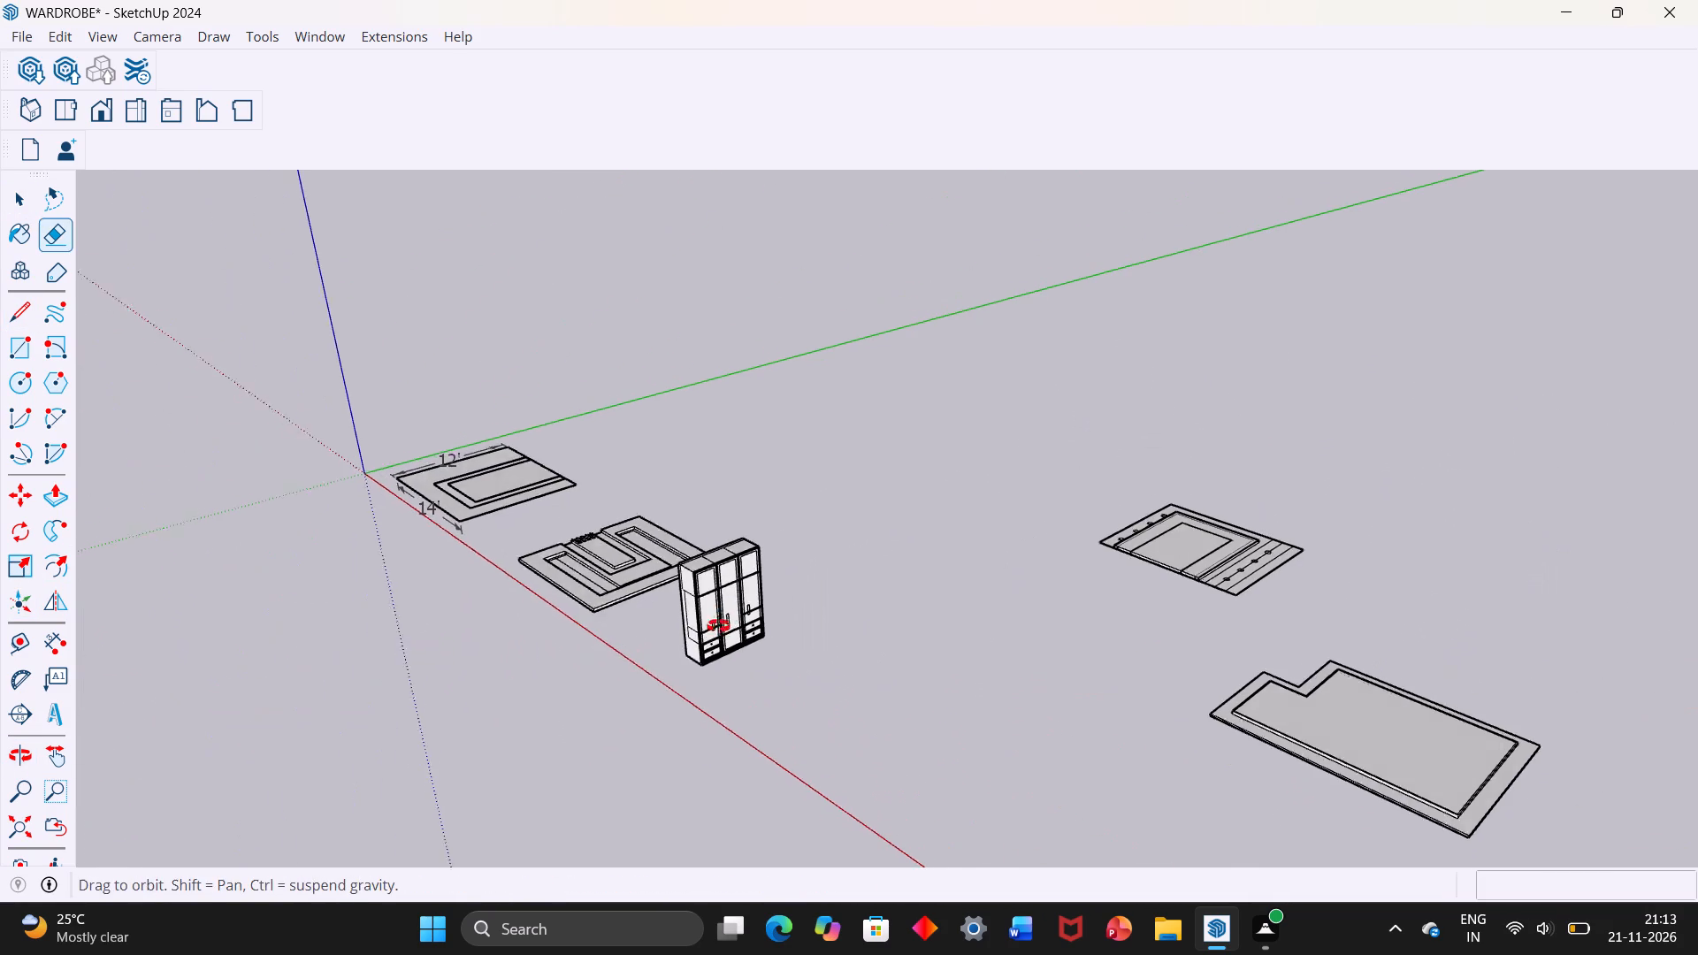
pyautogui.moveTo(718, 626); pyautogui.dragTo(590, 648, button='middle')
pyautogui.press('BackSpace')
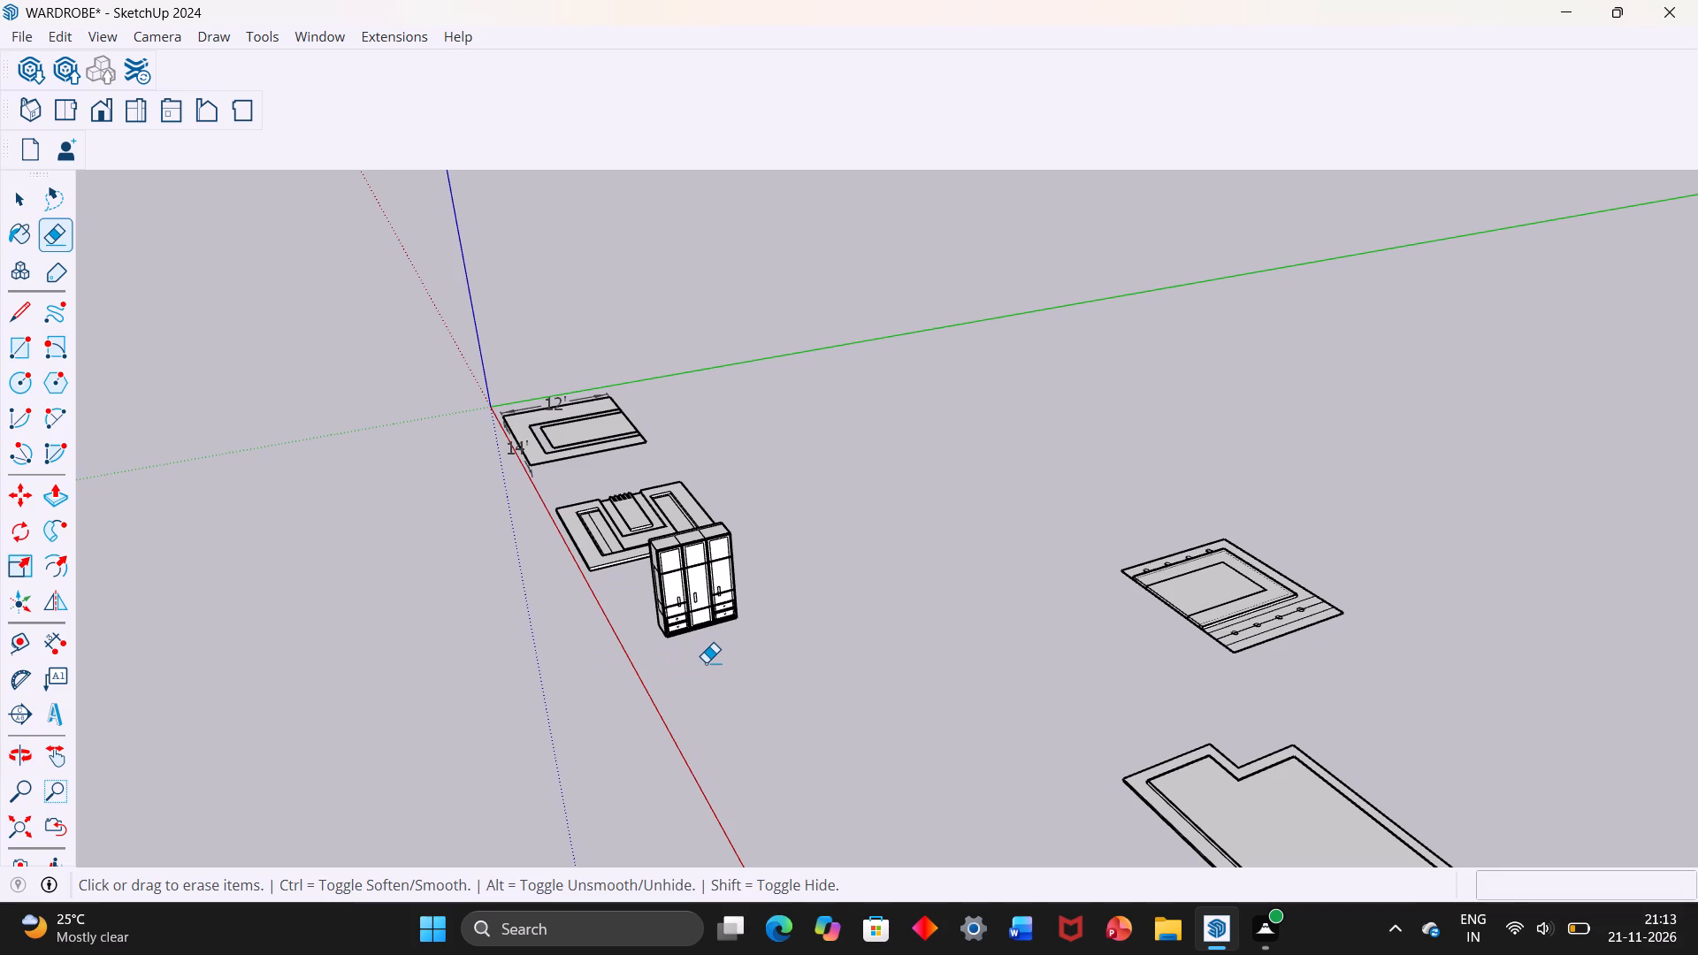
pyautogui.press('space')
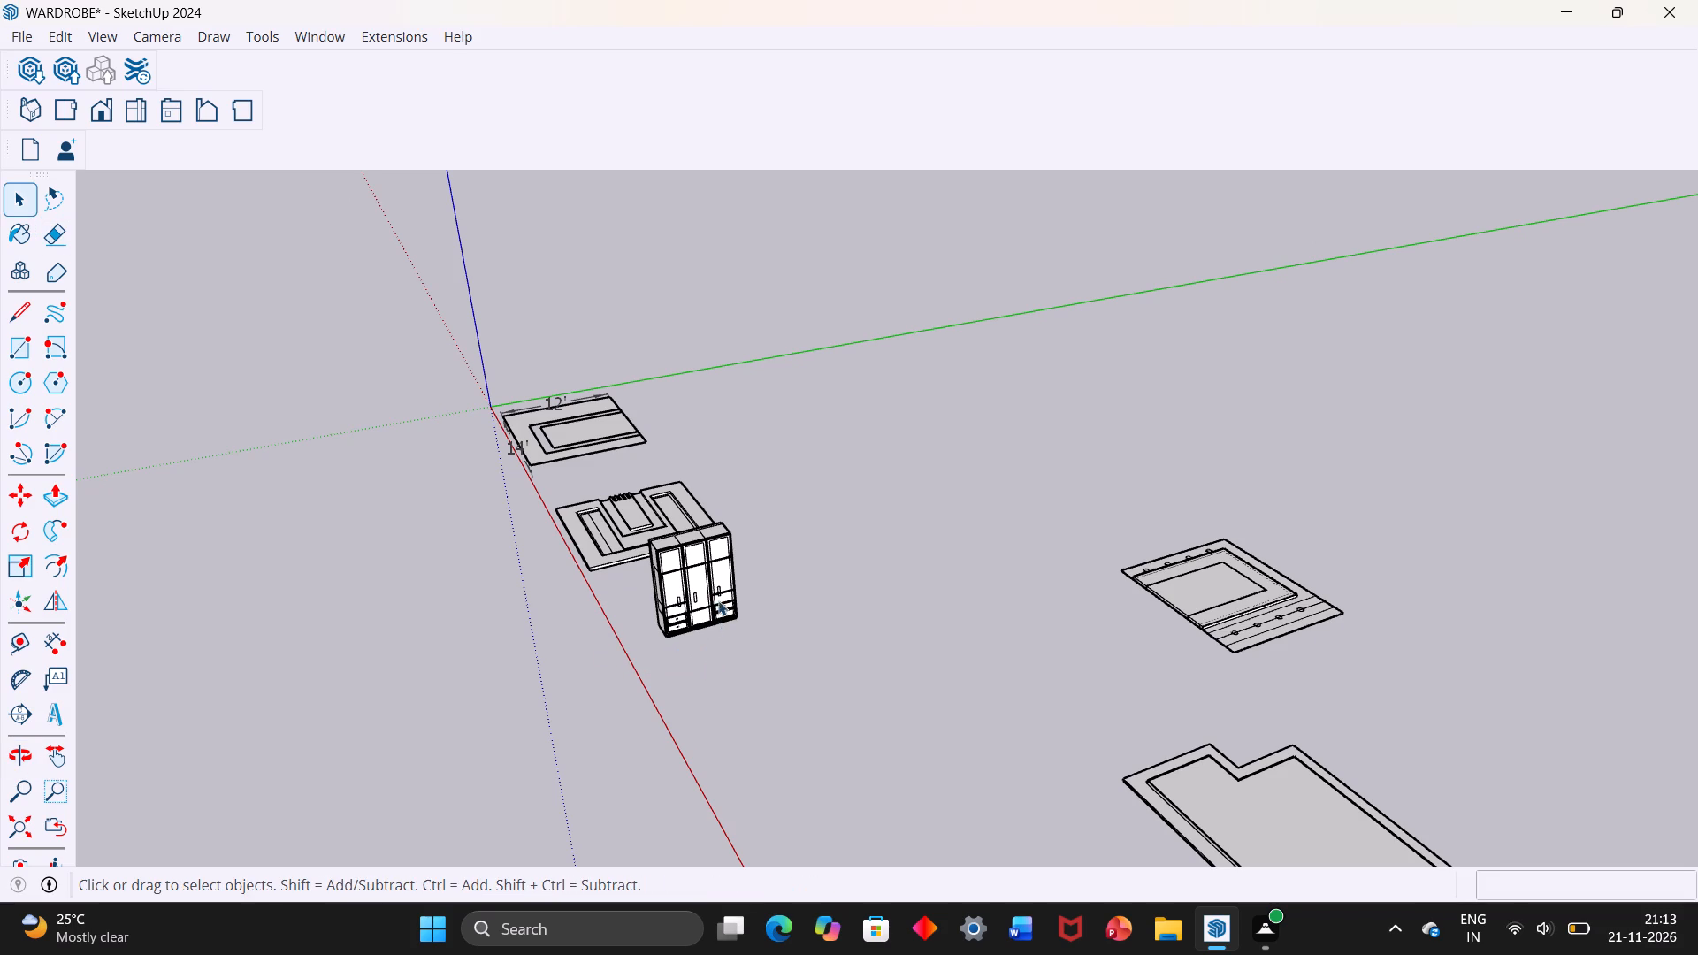
# Examine the wardrobe's front and the arrangement of the four panels around it.
pyautogui.moveTo(723, 599); pyautogui.dragTo(662, 601, button='middle')
pyautogui.scroll(12, 697, 593)
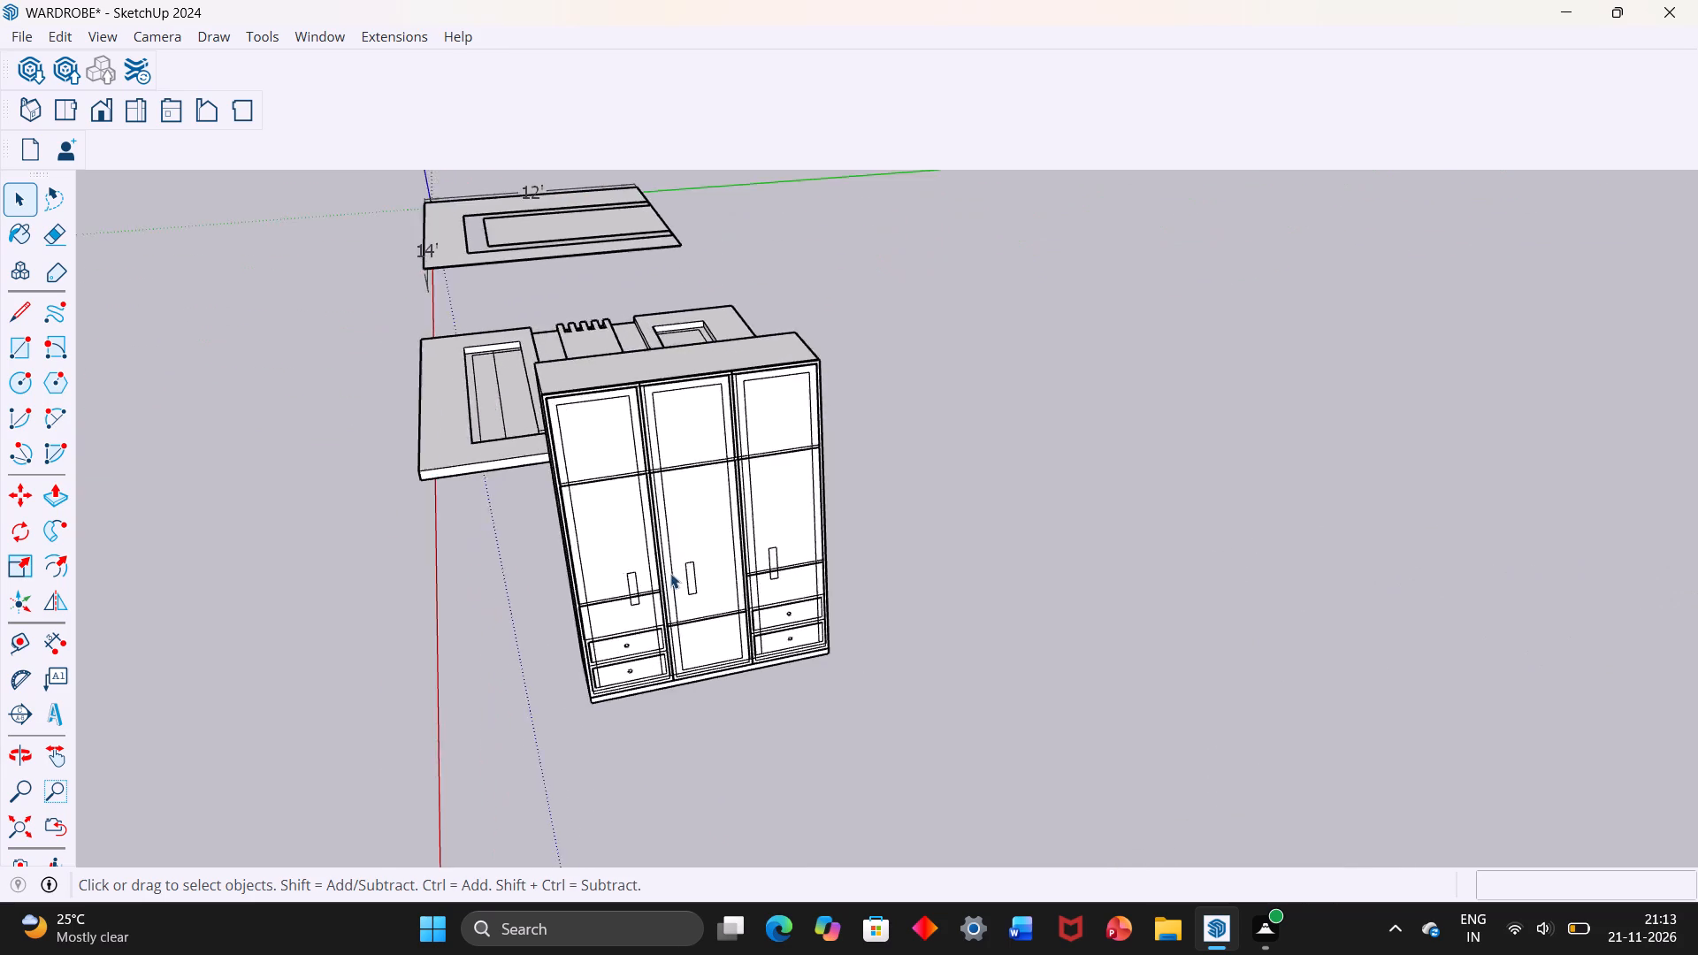
pyautogui.scroll(2, 670, 573)
pyautogui.scroll(-13, 670, 573)
pyautogui.middleClick(734, 600)
pyautogui.moveTo(753, 601); pyautogui.dragTo(865, 579, button='middle')
pyautogui.scroll(-3, 843, 590)
pyautogui.moveTo(845, 595); pyautogui.dragTo(1044, 584, button='middle')
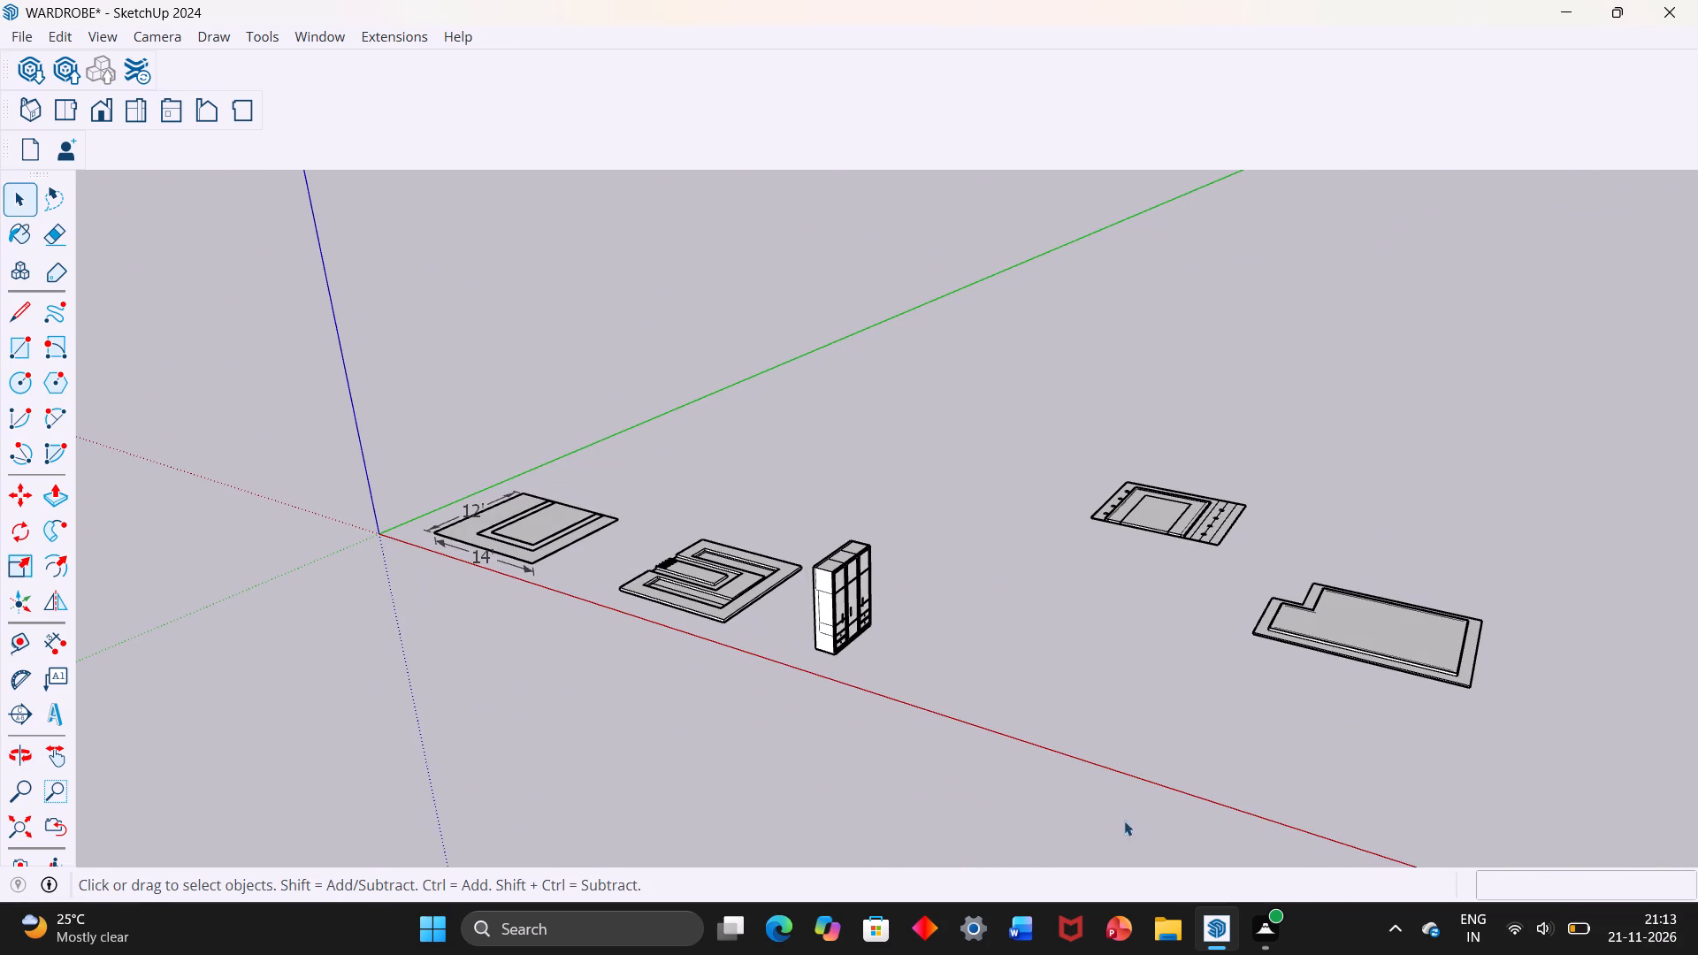